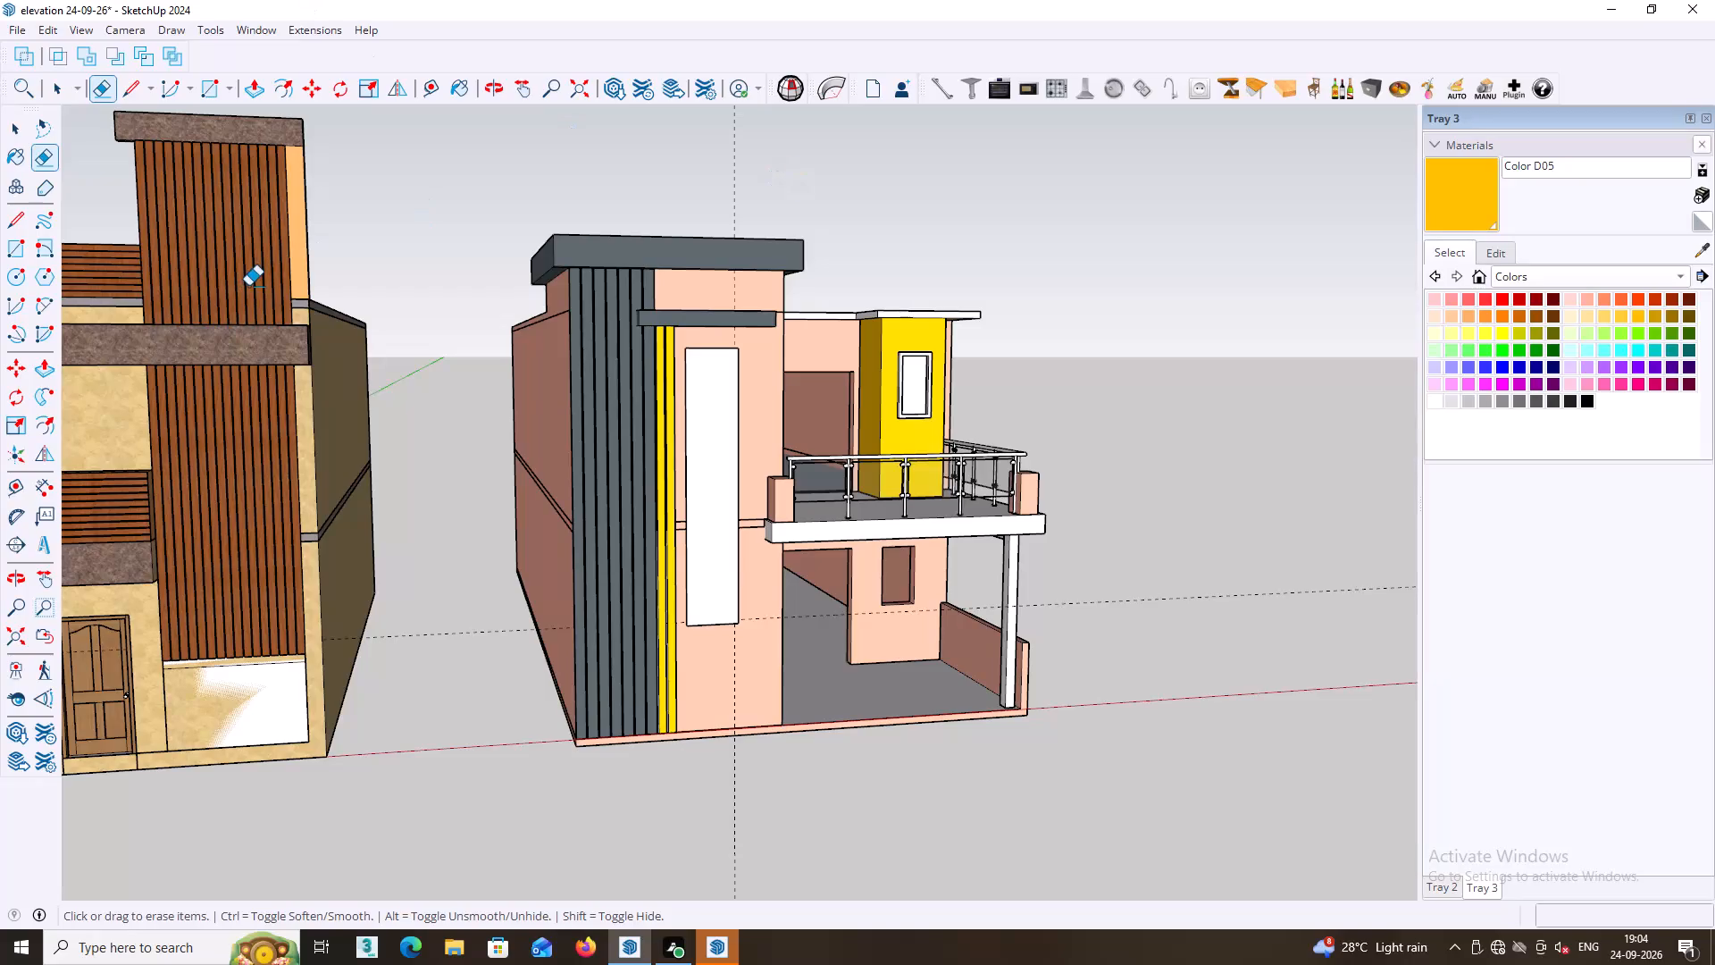
# Open the 3D Warehouse and search its models for "door".
pyautogui.moveTo(655, 486); pyautogui.dragTo(657, 570, button='middle')
pyautogui.scroll(2, 673, 576)
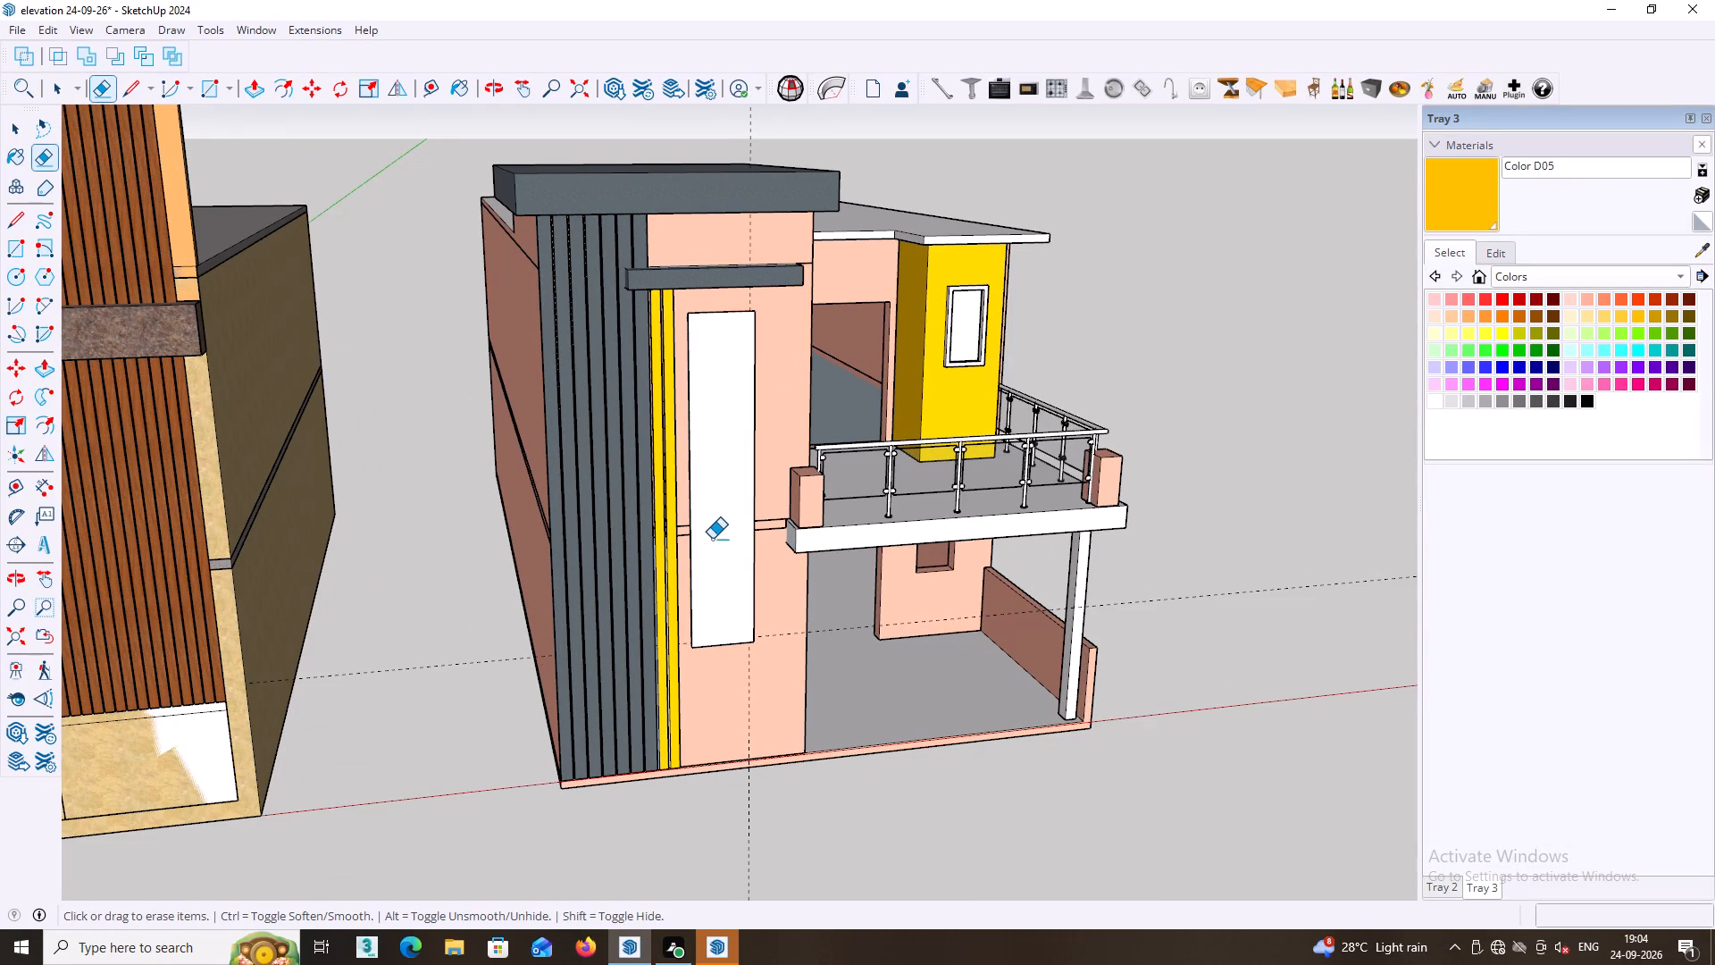
pyautogui.moveTo(968, 446); pyautogui.dragTo(986, 450, button='middle')
pyautogui.keyDown('shift'); pyautogui.moveTo(986, 450); pyautogui.dragTo(745, 377, button='middle'); pyautogui.keyUp('shift')
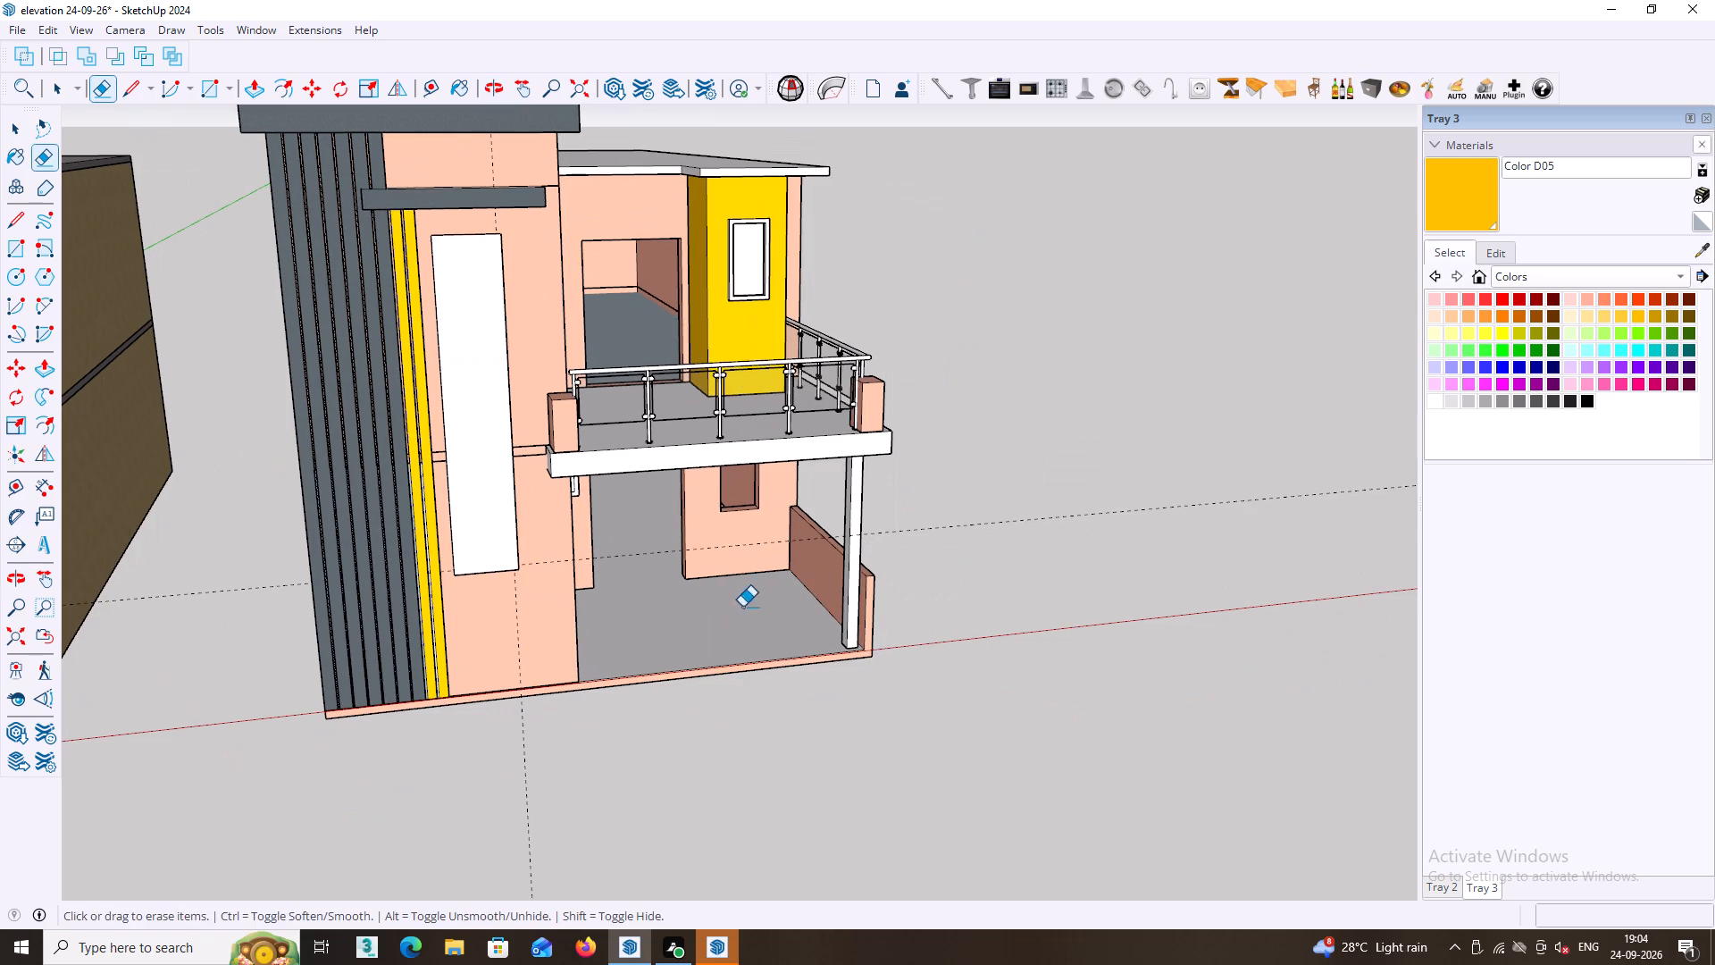
pyautogui.moveTo(742, 607); pyautogui.dragTo(764, 578, button='middle')
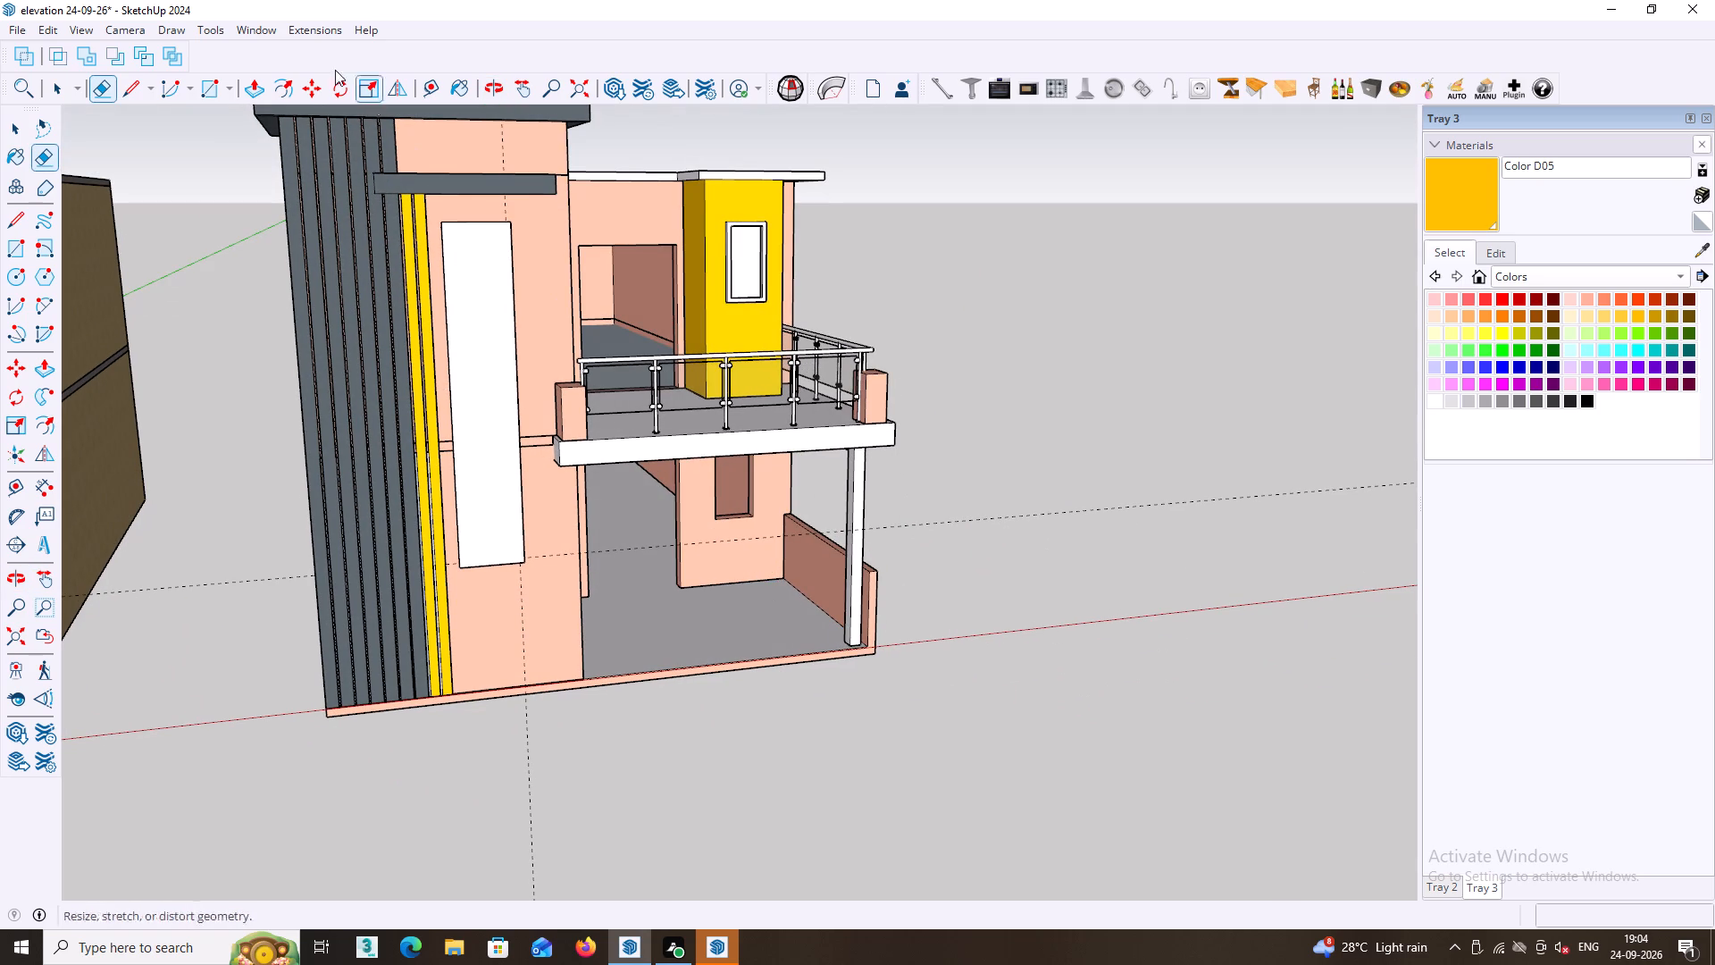
pyautogui.click(275, 29)
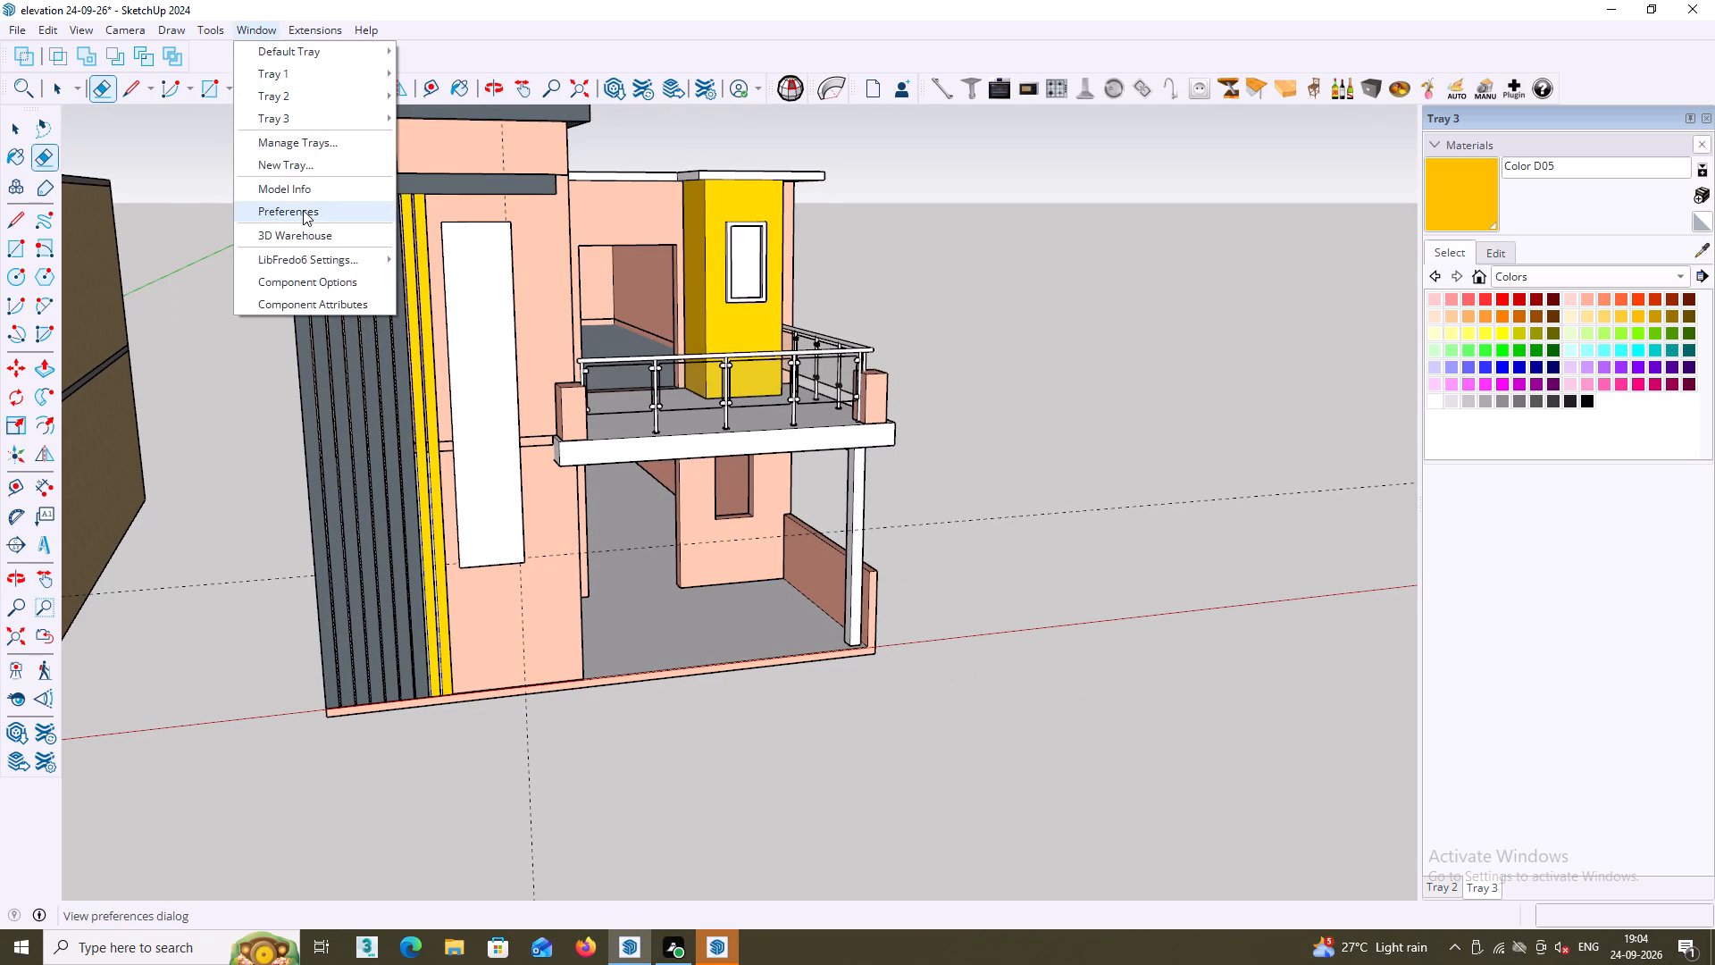
pyautogui.click(303, 242)
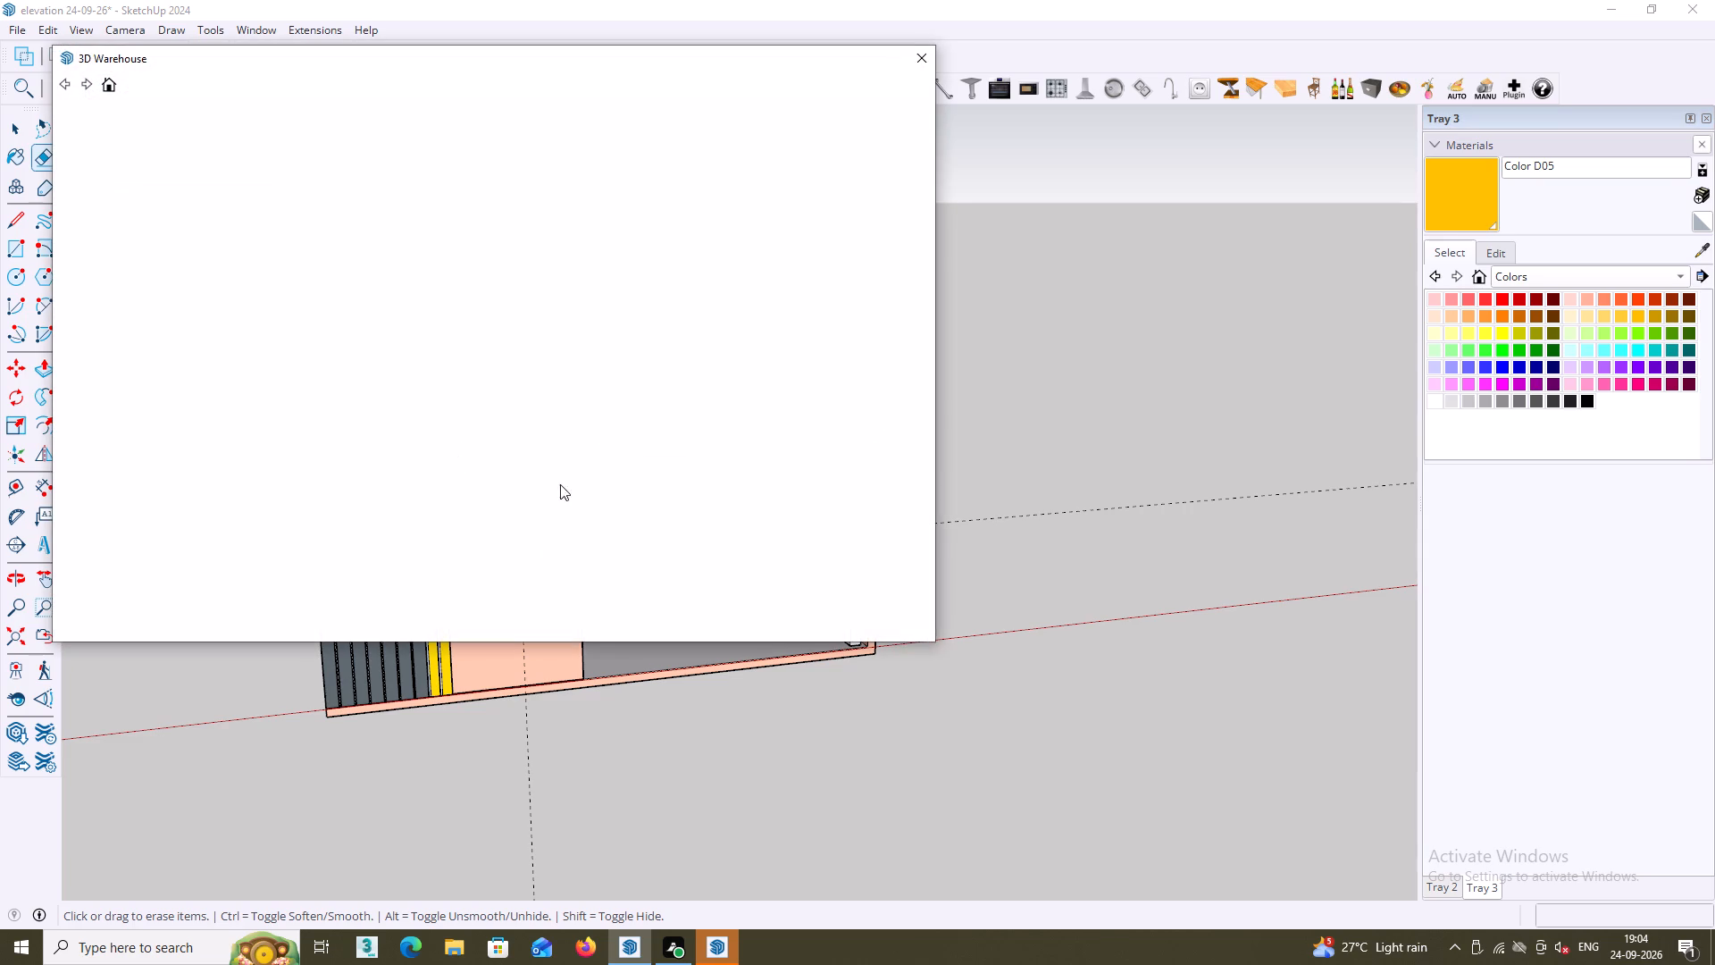
pyautogui.moveTo(501, 439); pyautogui.dragTo(517, 449, button='middle')
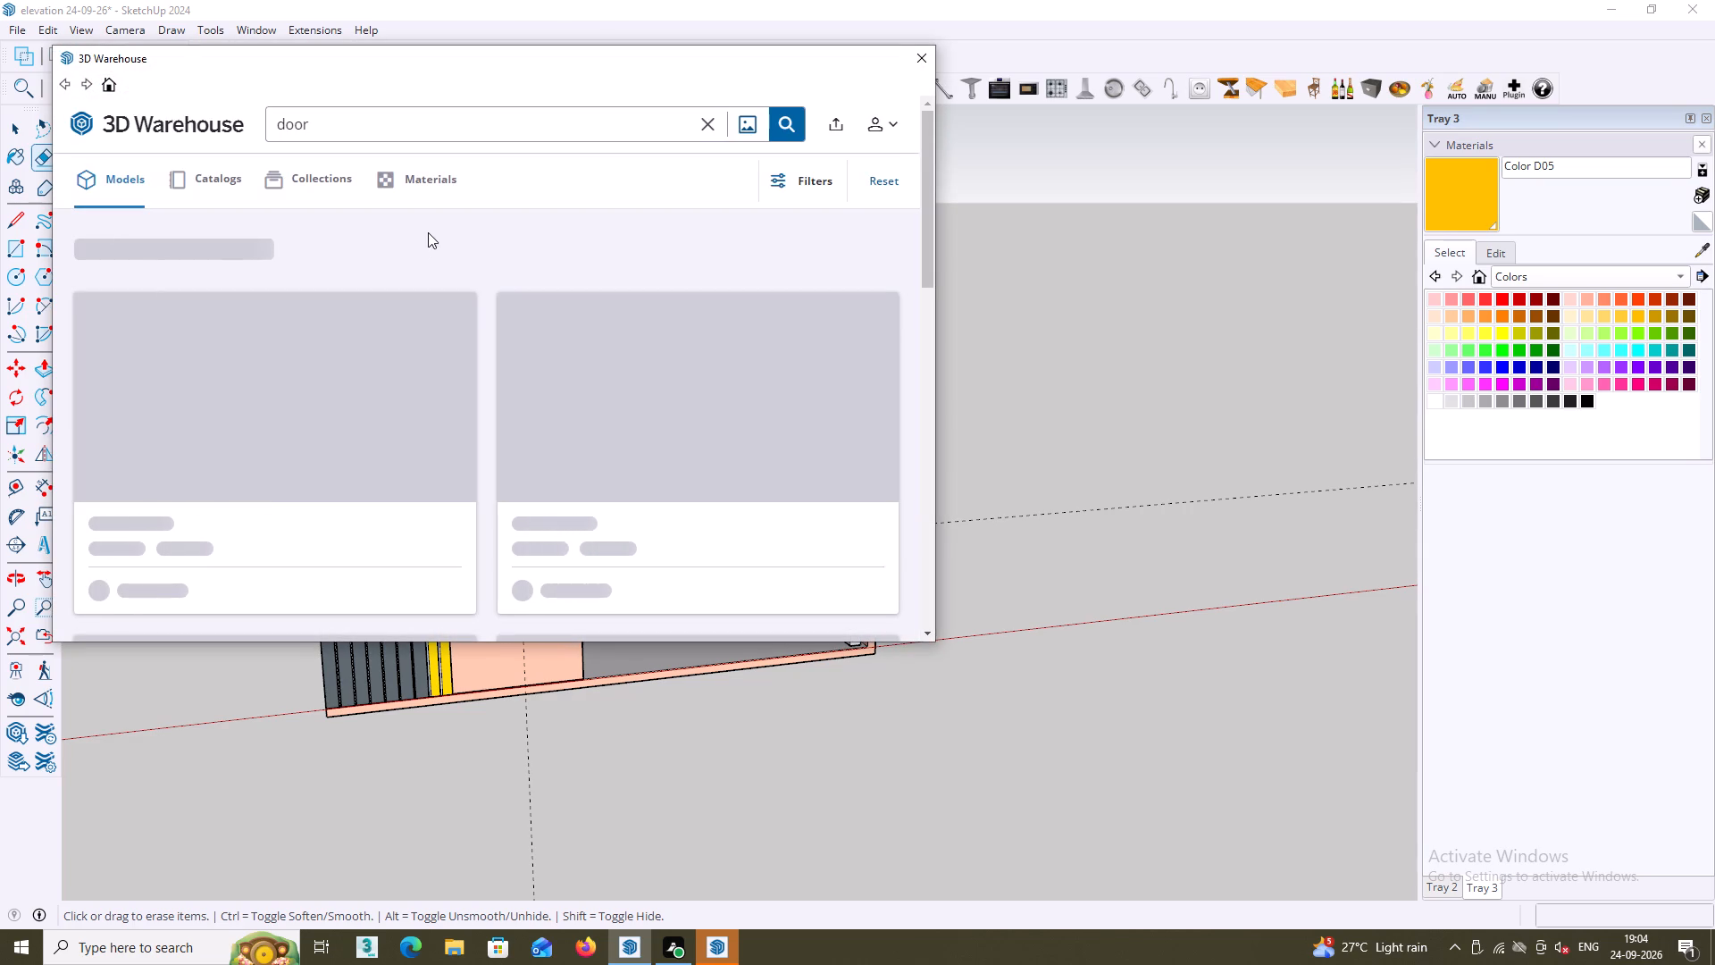
pyautogui.click(635, 125)
pyautogui.press('BackSpace')
pyautogui.press('BackSpace')
pyautogui.press('BackSpace')
pyautogui.press('BackSpace')
pyautogui.click(614, 126)
pyautogui.press('d')
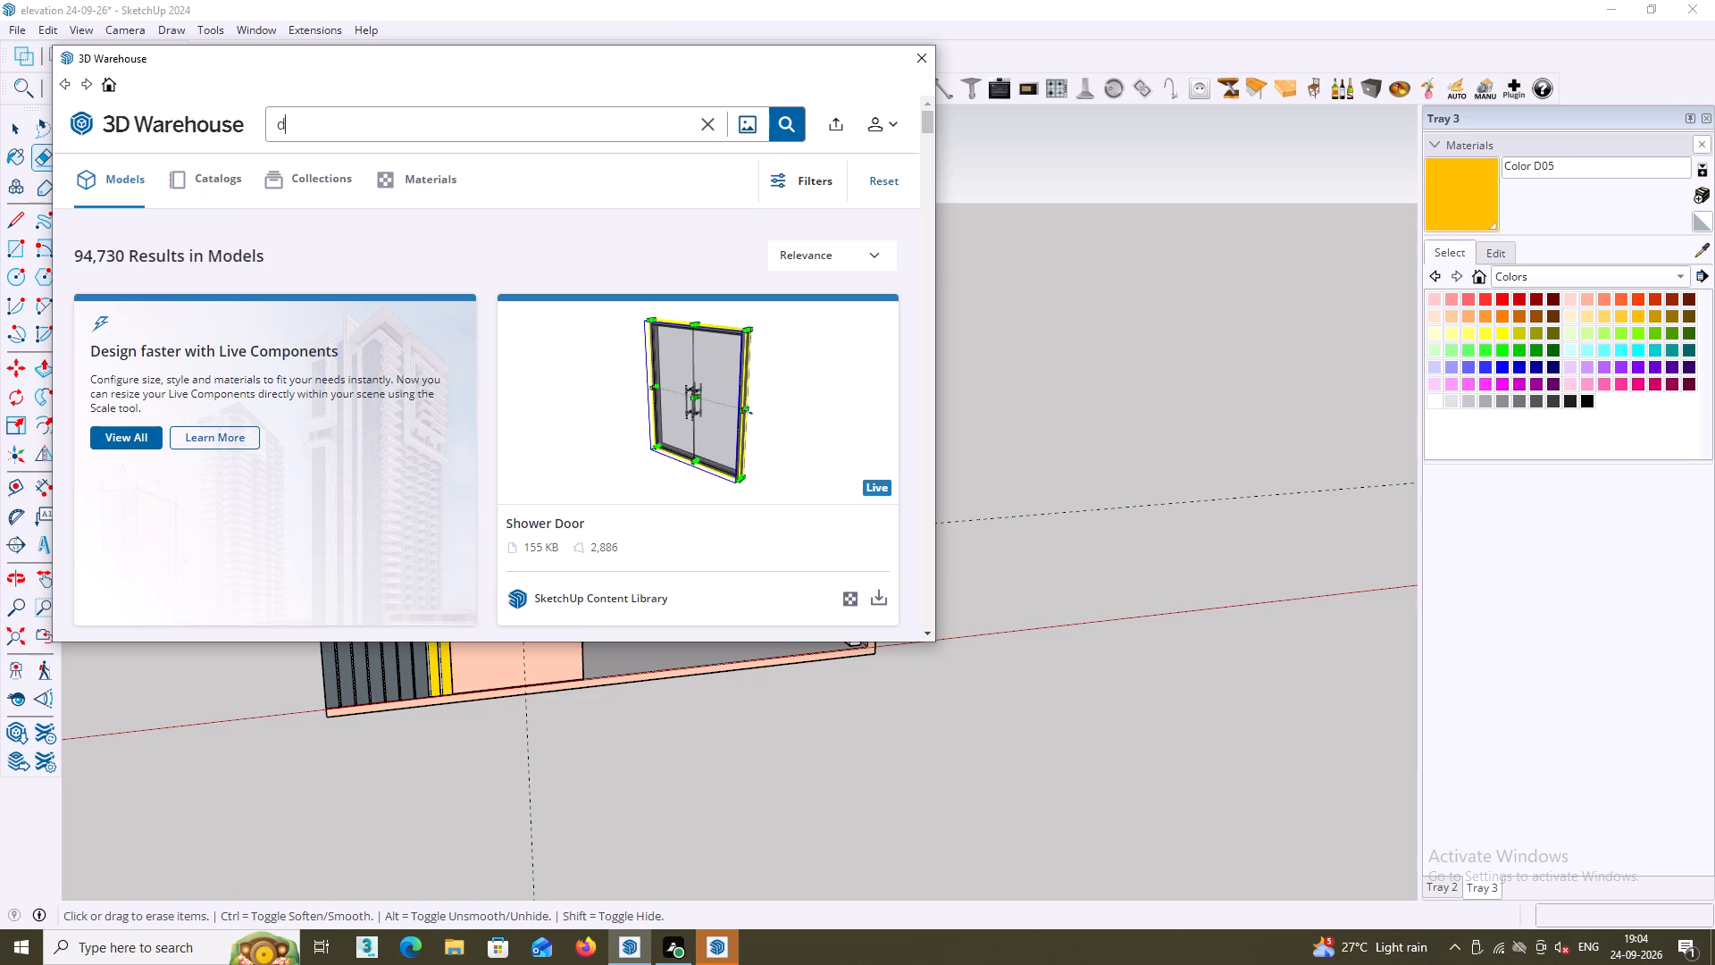
pyautogui.write('oor')
pyautogui.press('Return')
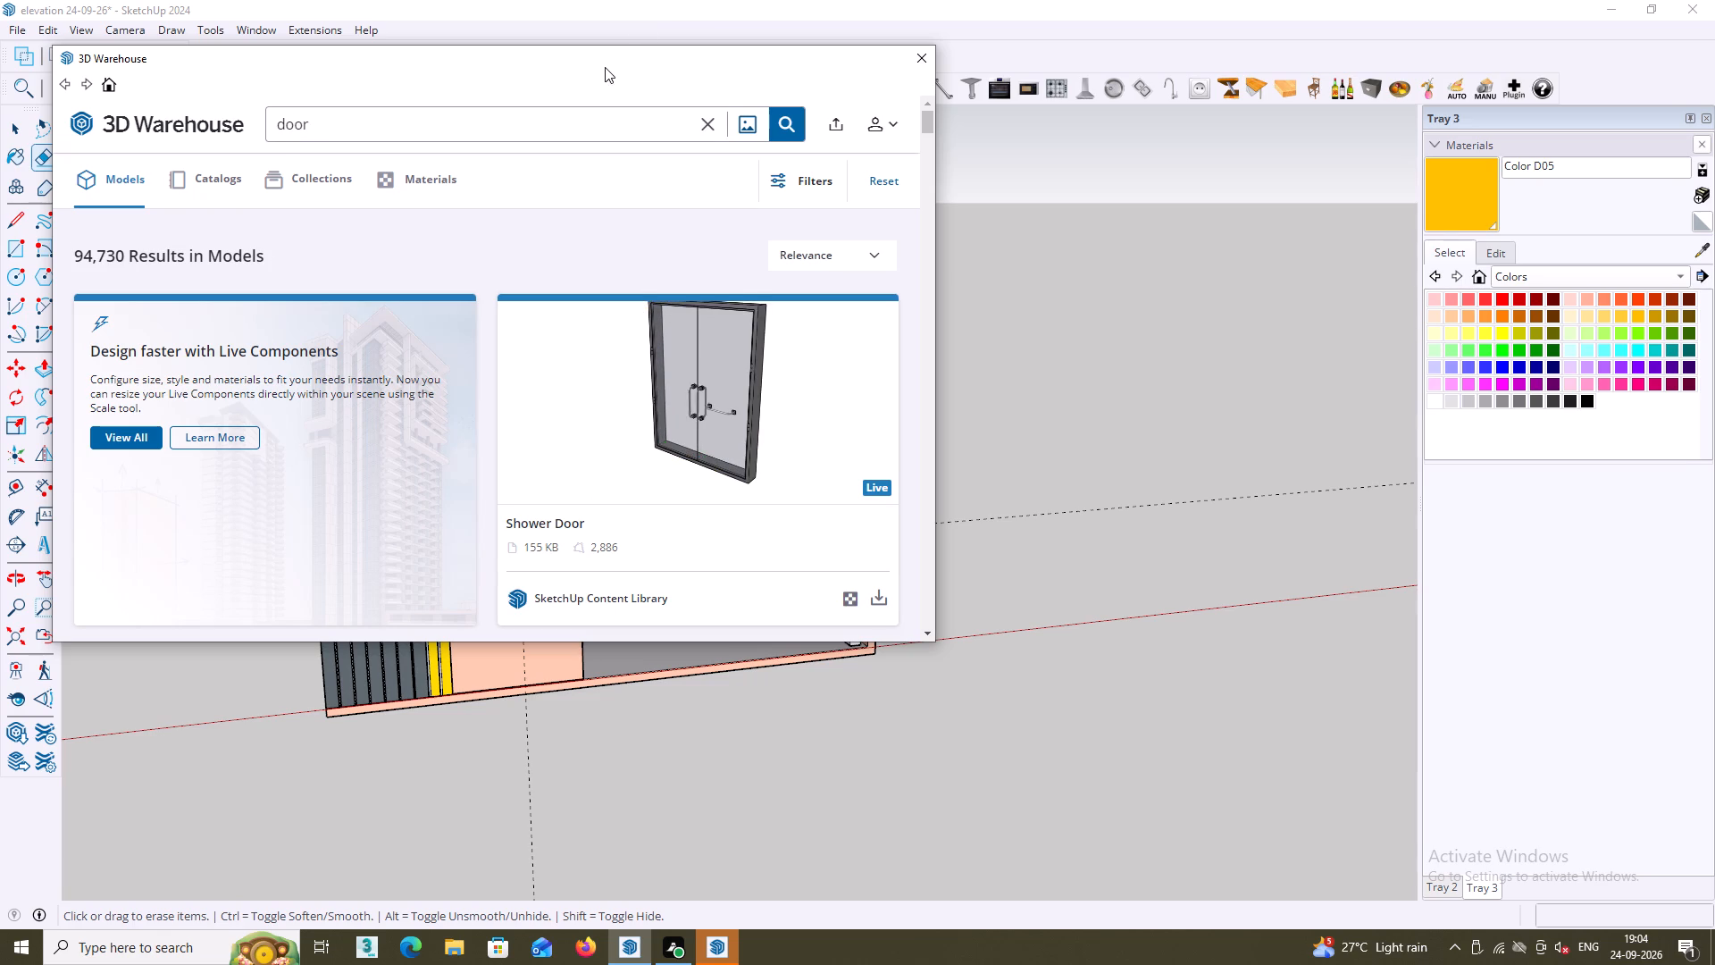
# Look through the 3D Warehouse door models for a suitable door design for the house.
pyautogui.scroll(-7, 657, 157)
pyautogui.scroll(-5, 737, 493)
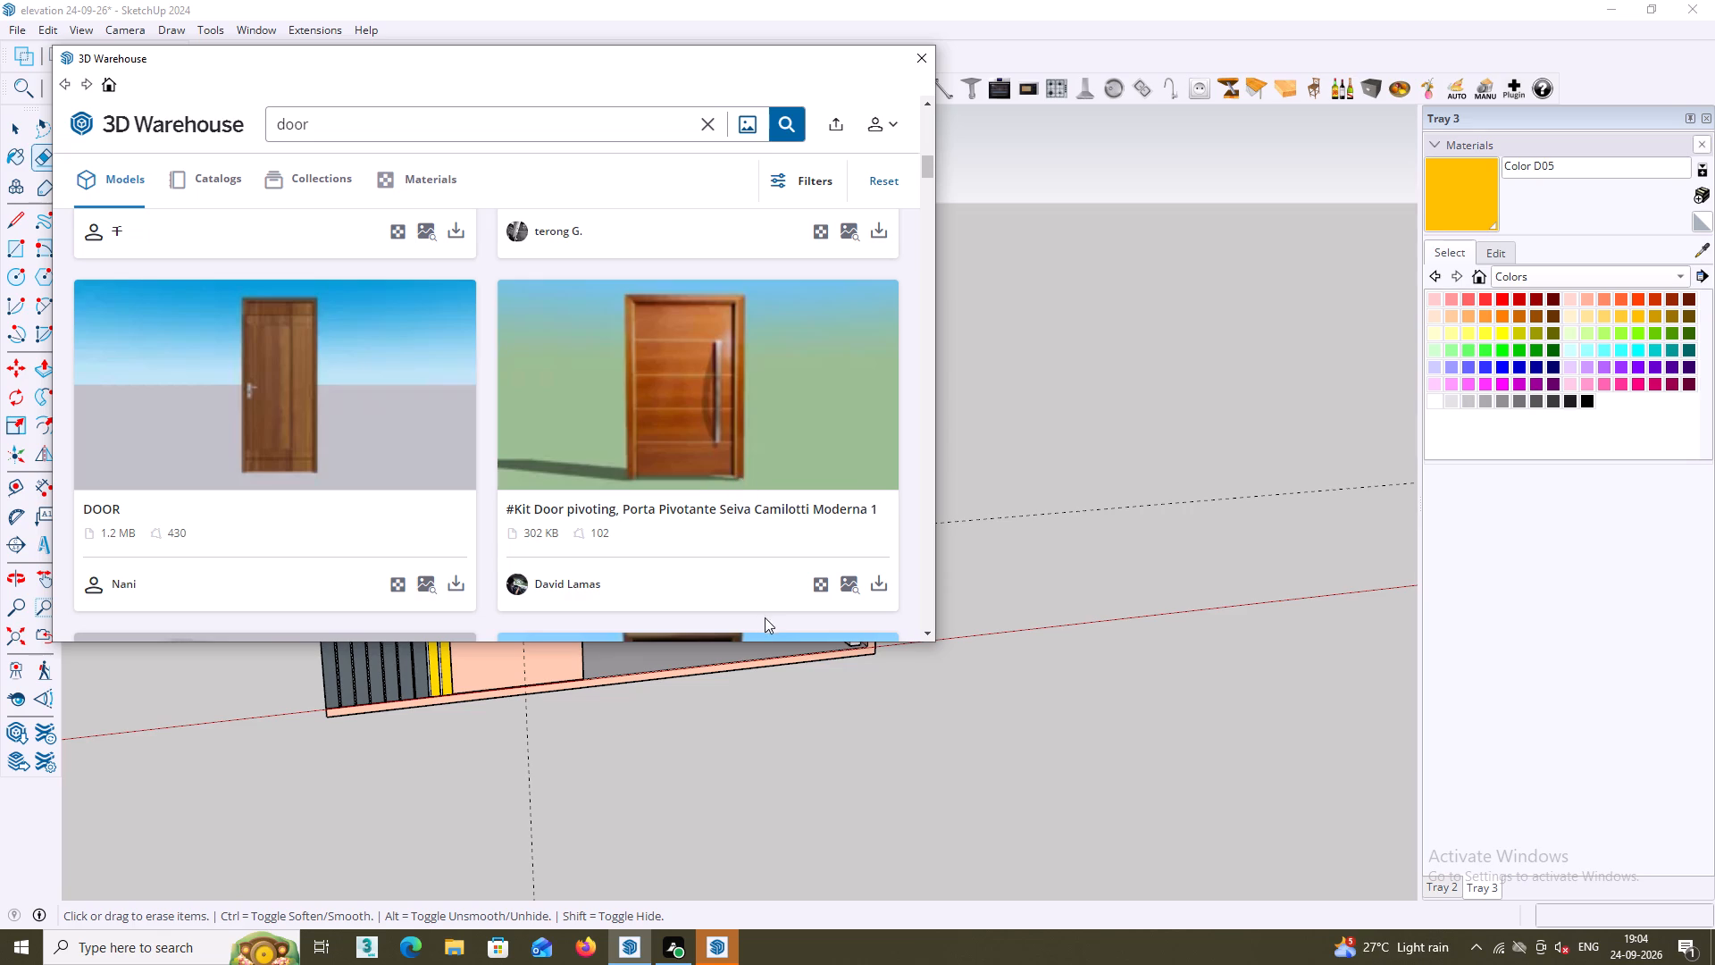
pyautogui.scroll(-11, 761, 597)
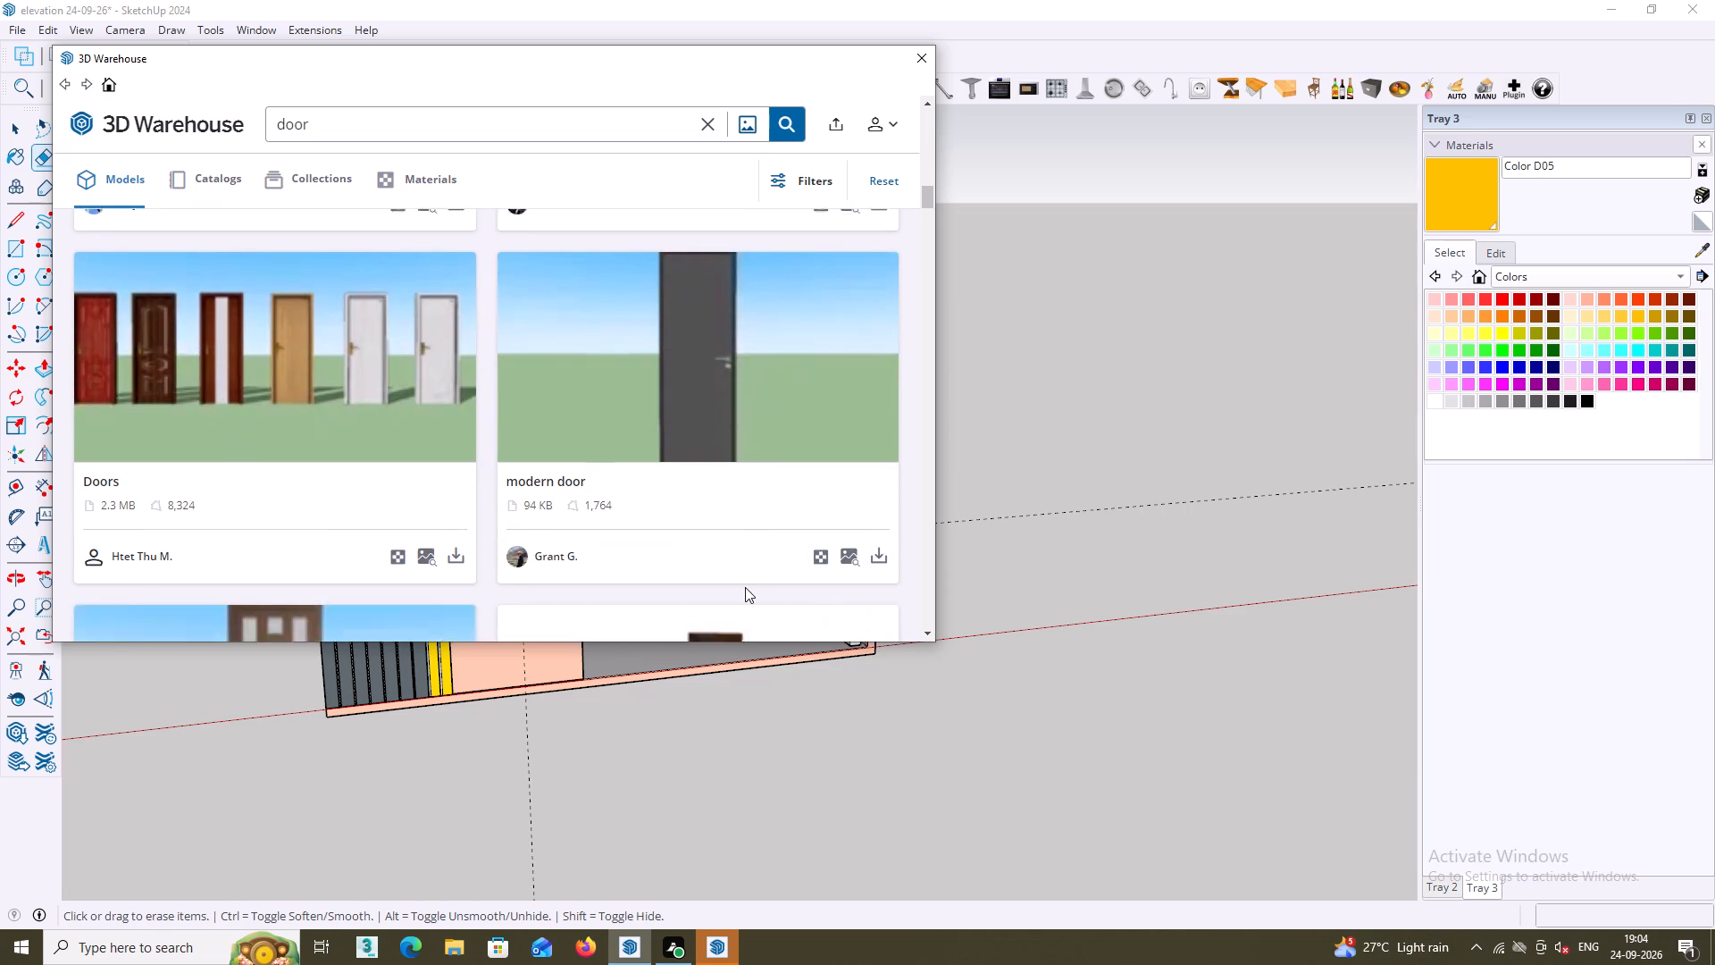
pyautogui.scroll(-10, 745, 587)
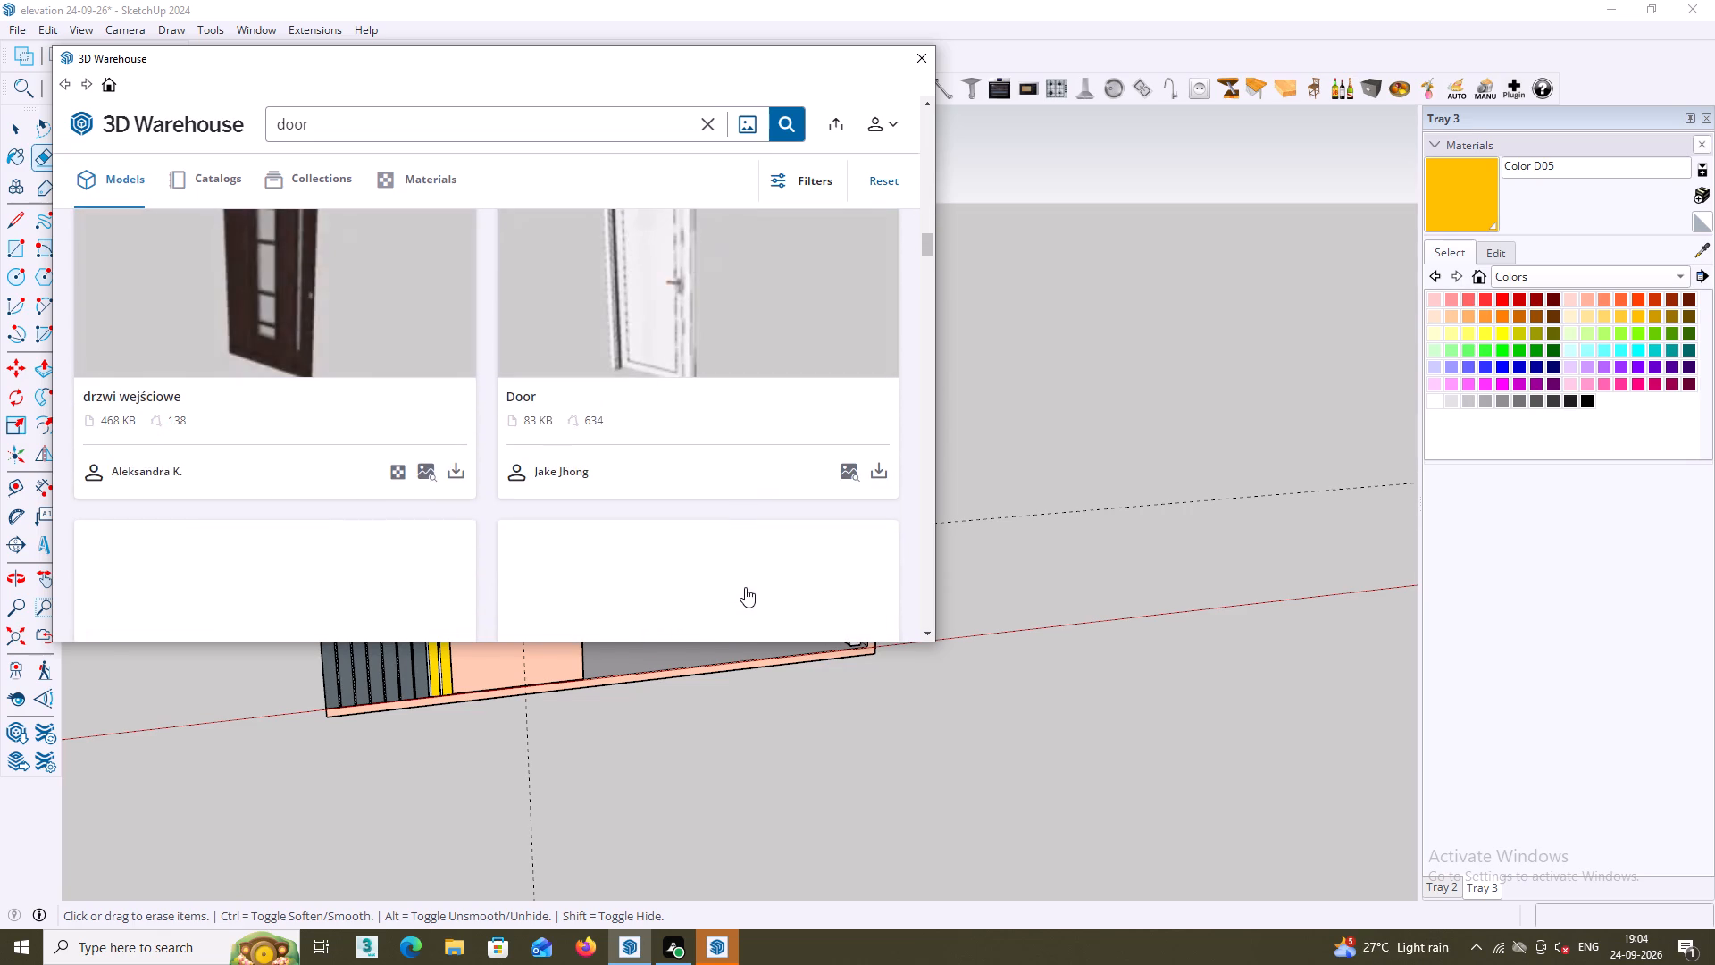
pyautogui.scroll(-3, 745, 587)
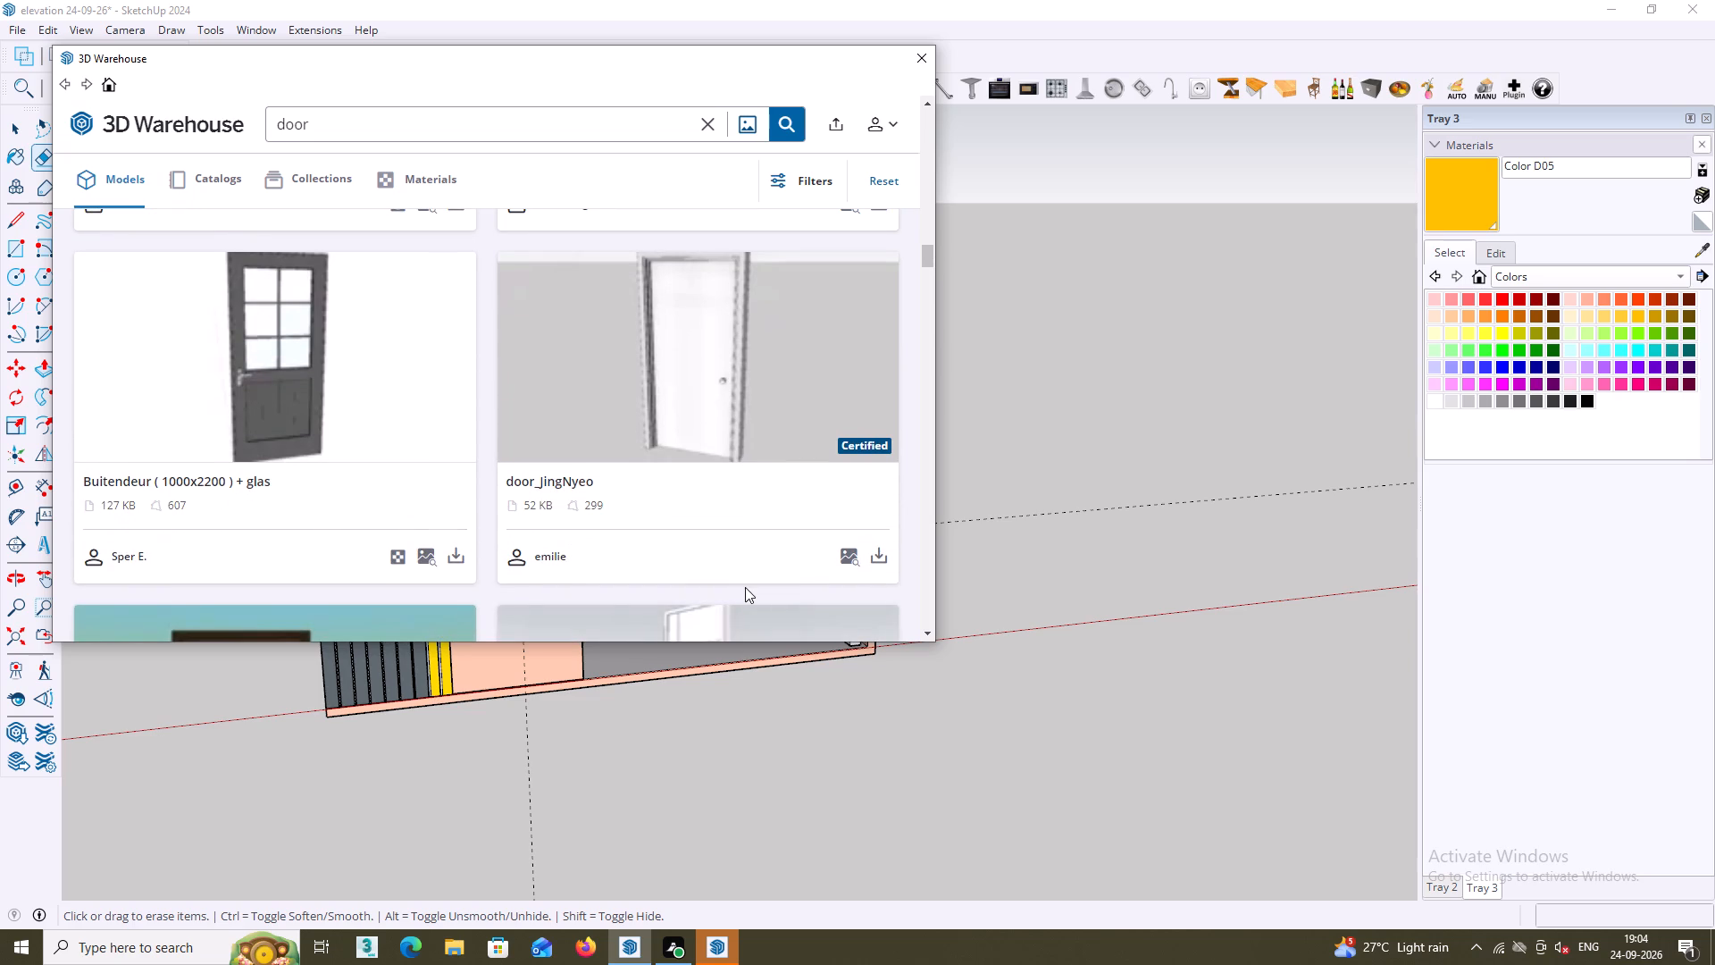
pyautogui.scroll(-9, 745, 587)
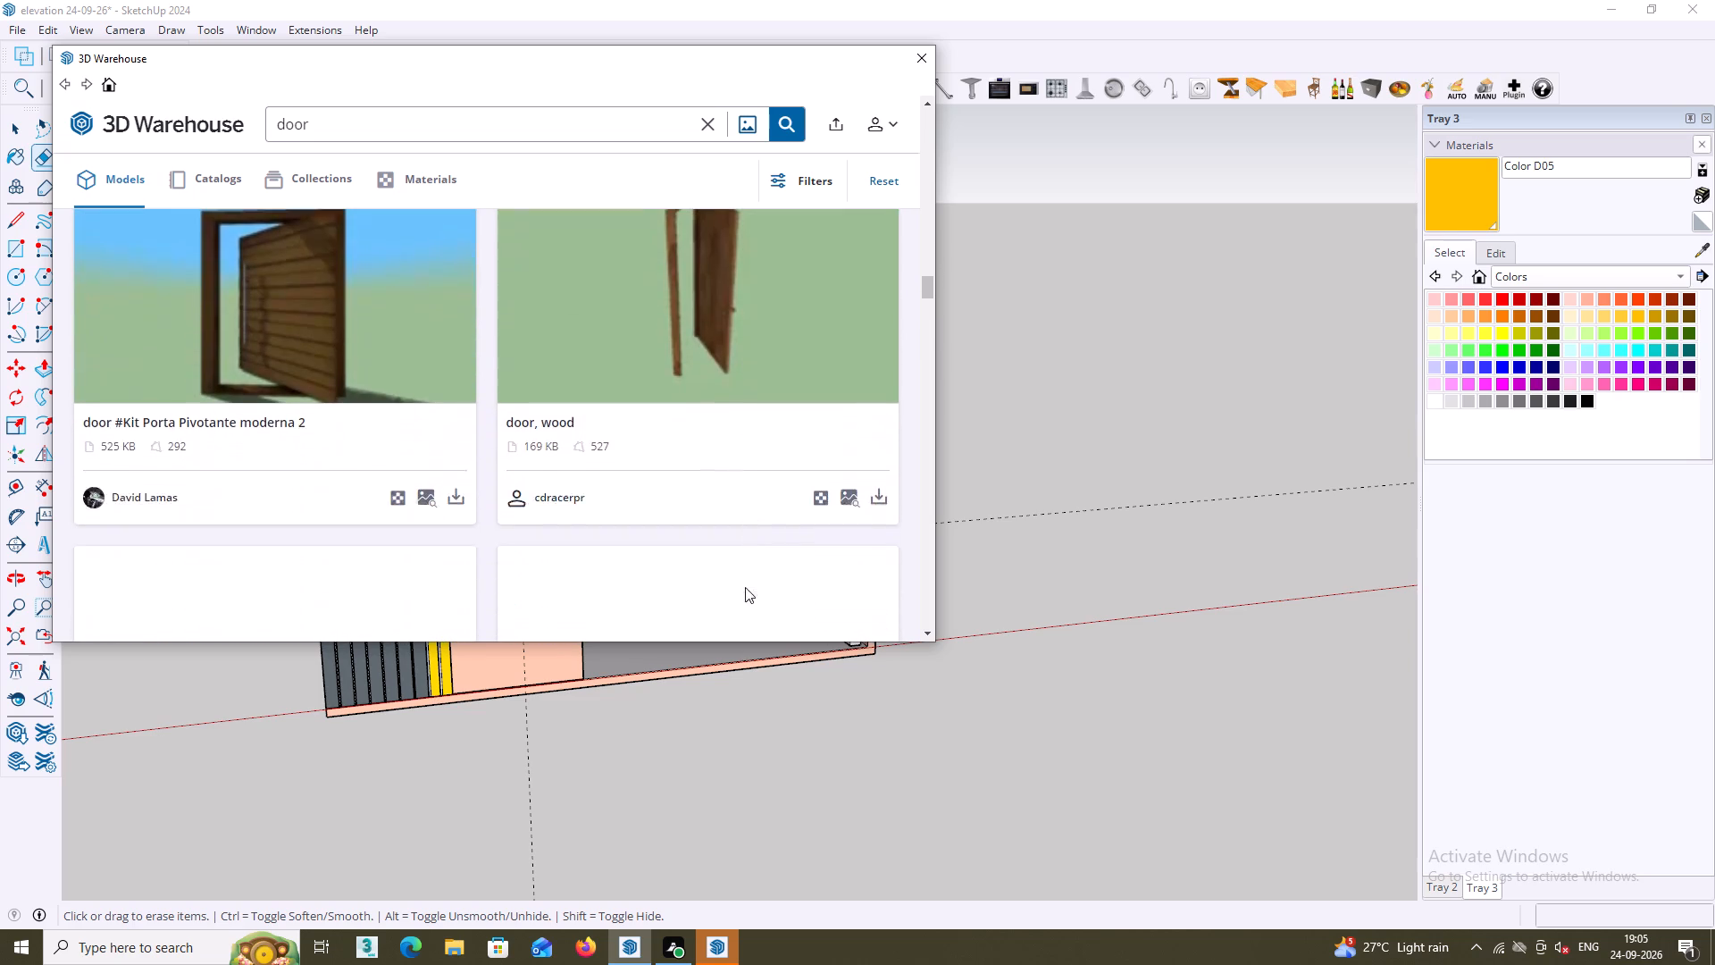
pyautogui.scroll(-7, 745, 587)
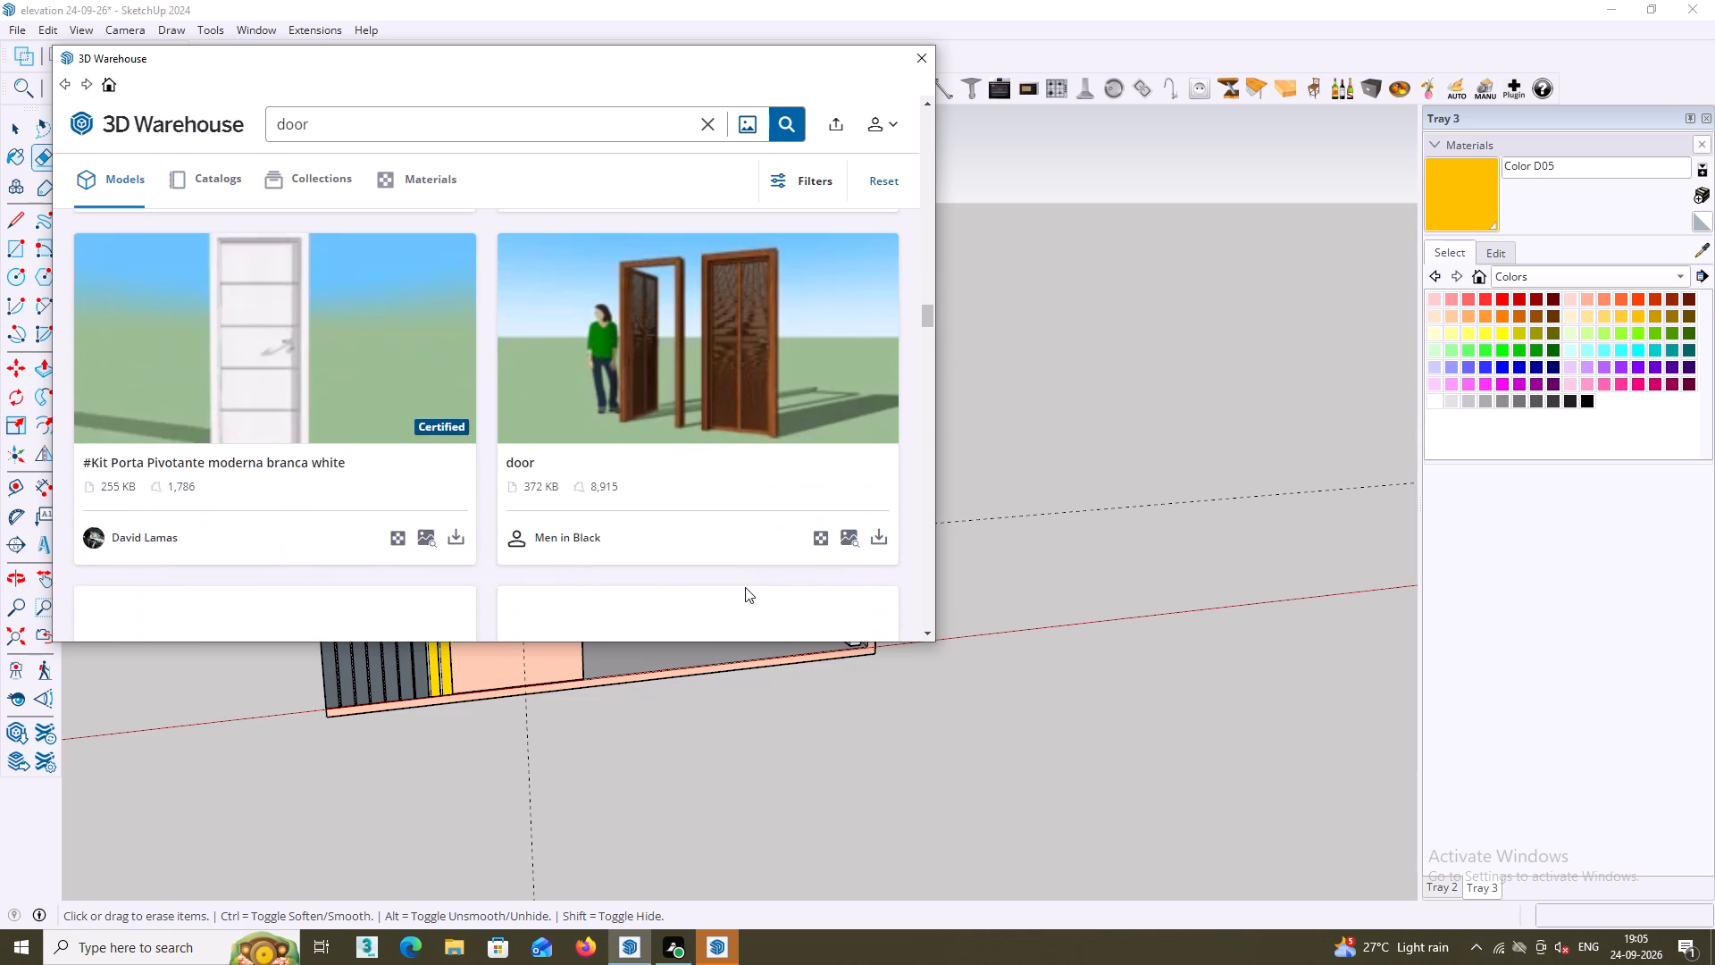
pyautogui.scroll(-7, 745, 587)
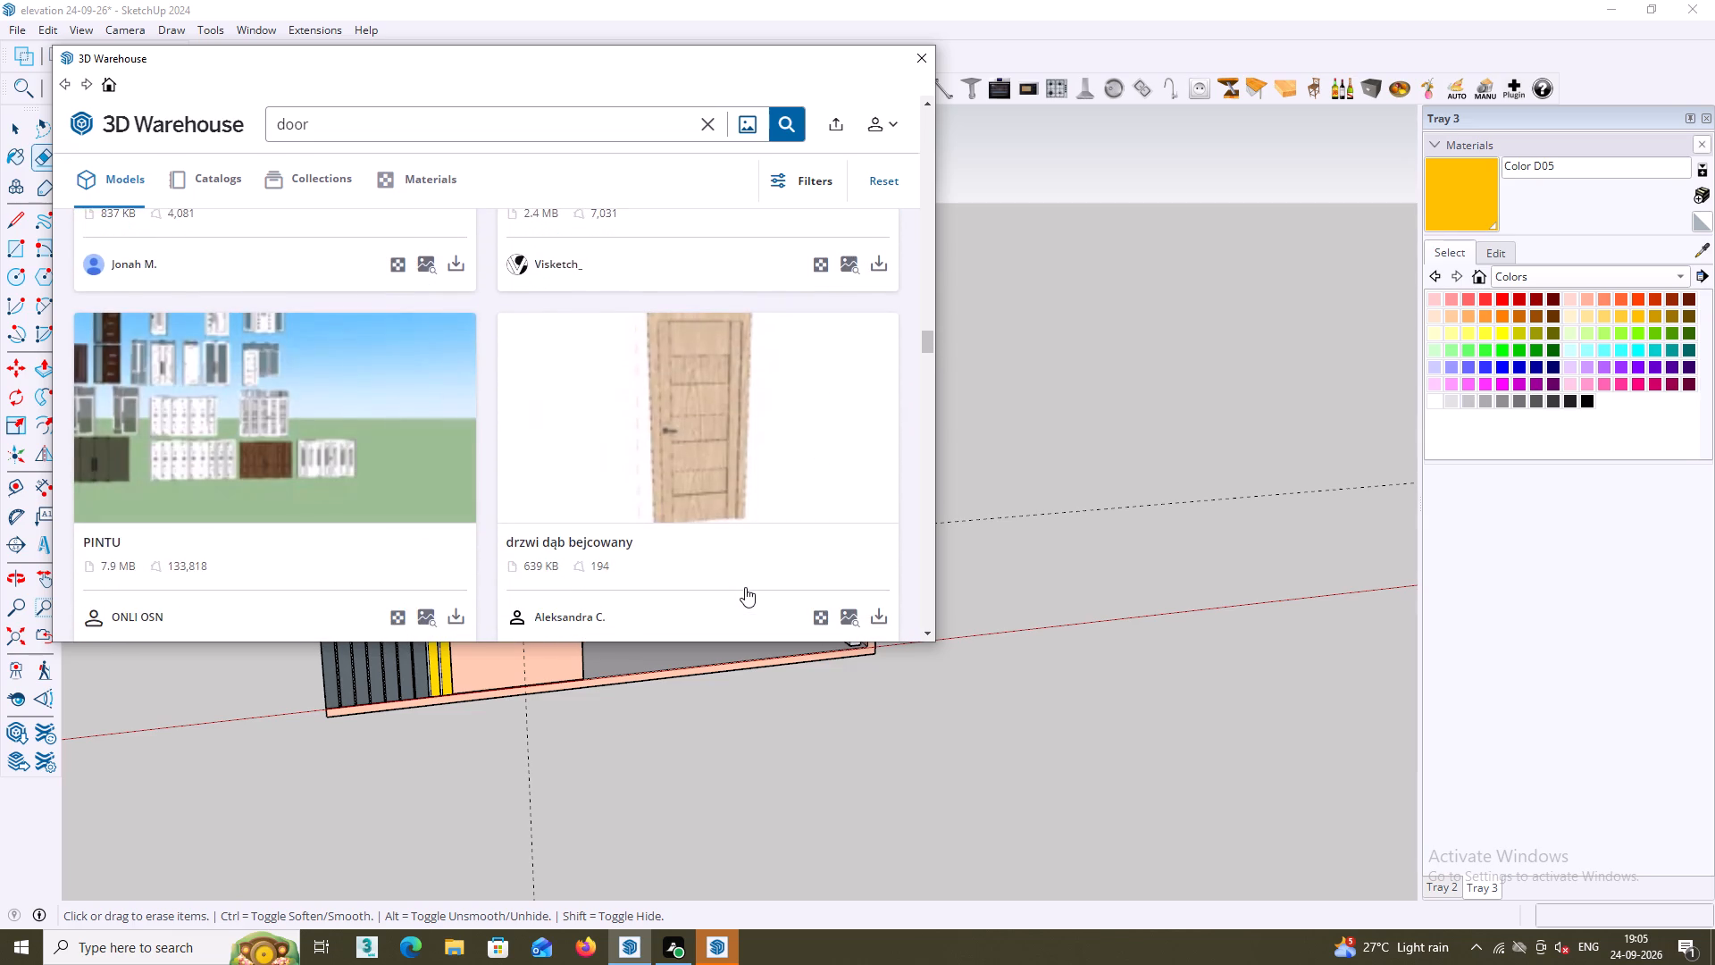
pyautogui.scroll(-4, 745, 587)
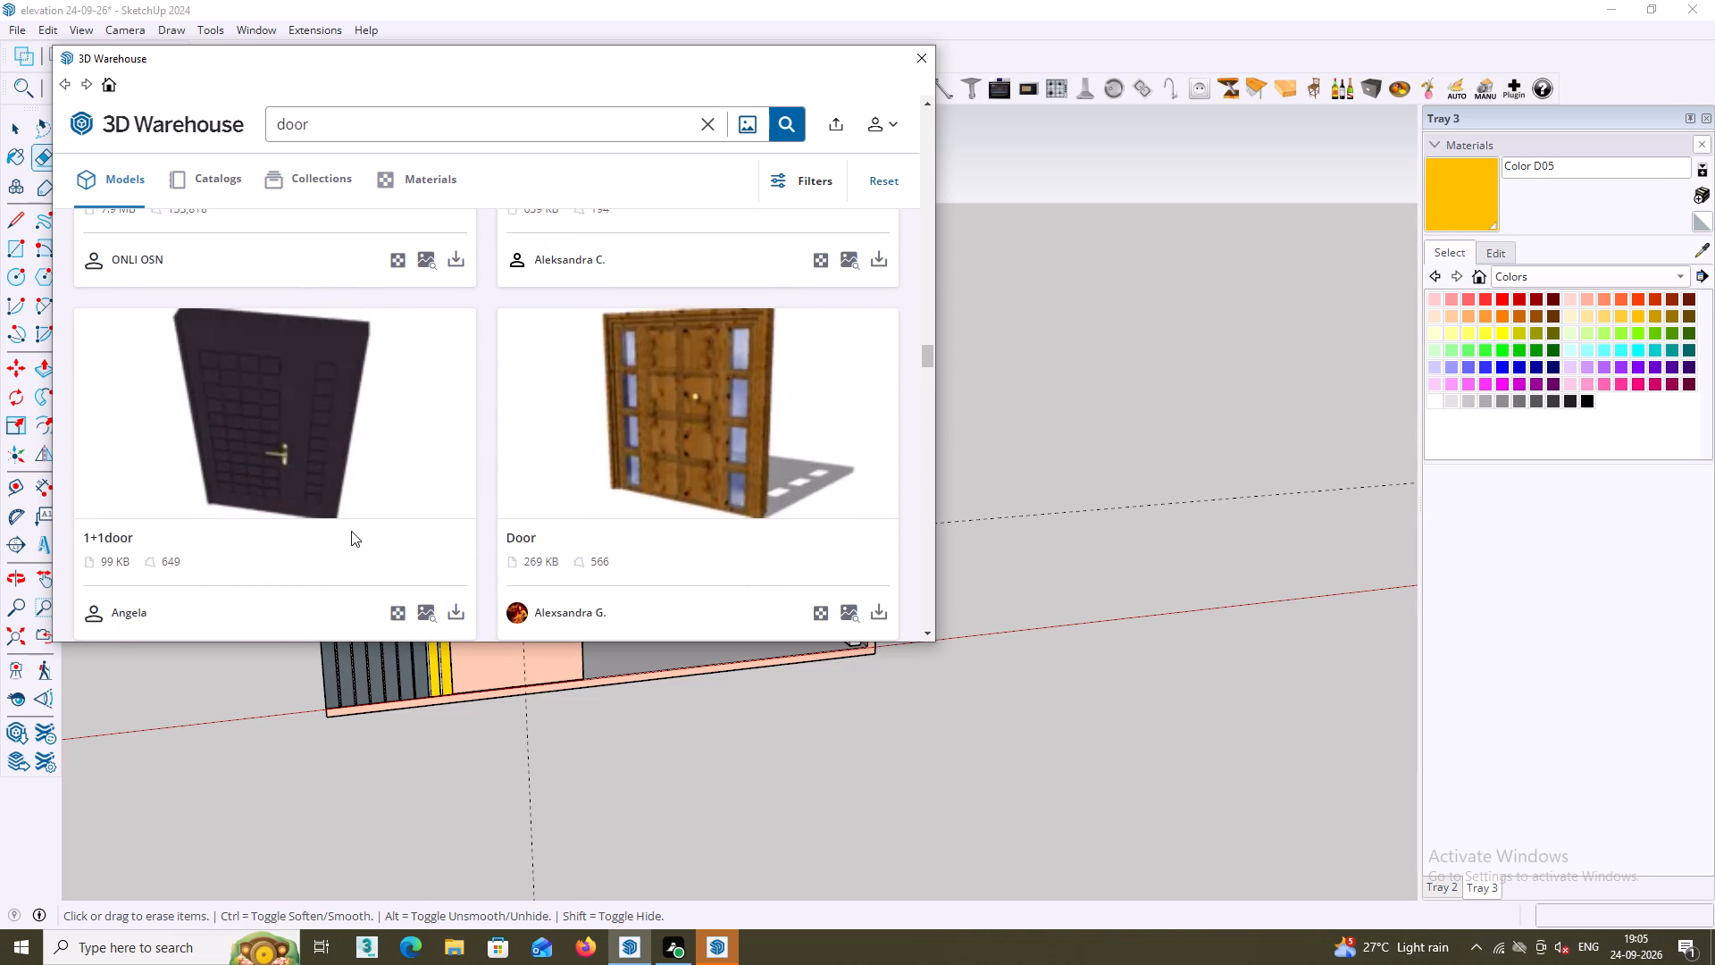
pyautogui.scroll(-8, 475, 480)
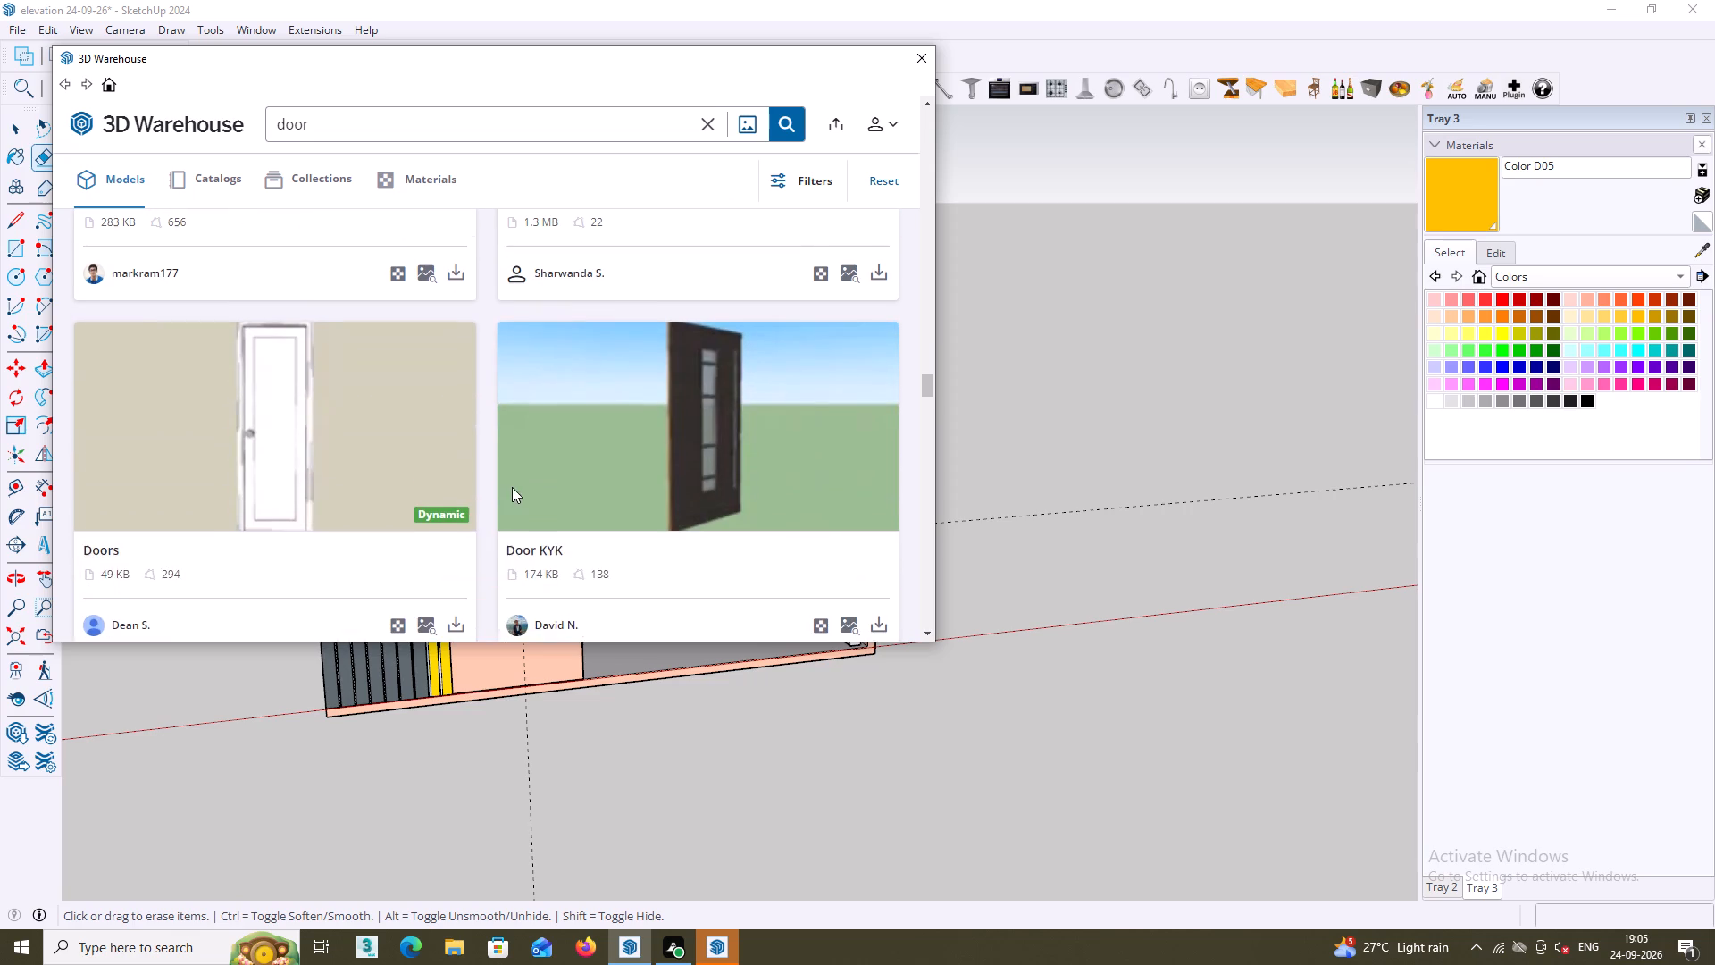
pyautogui.scroll(-6, 536, 481)
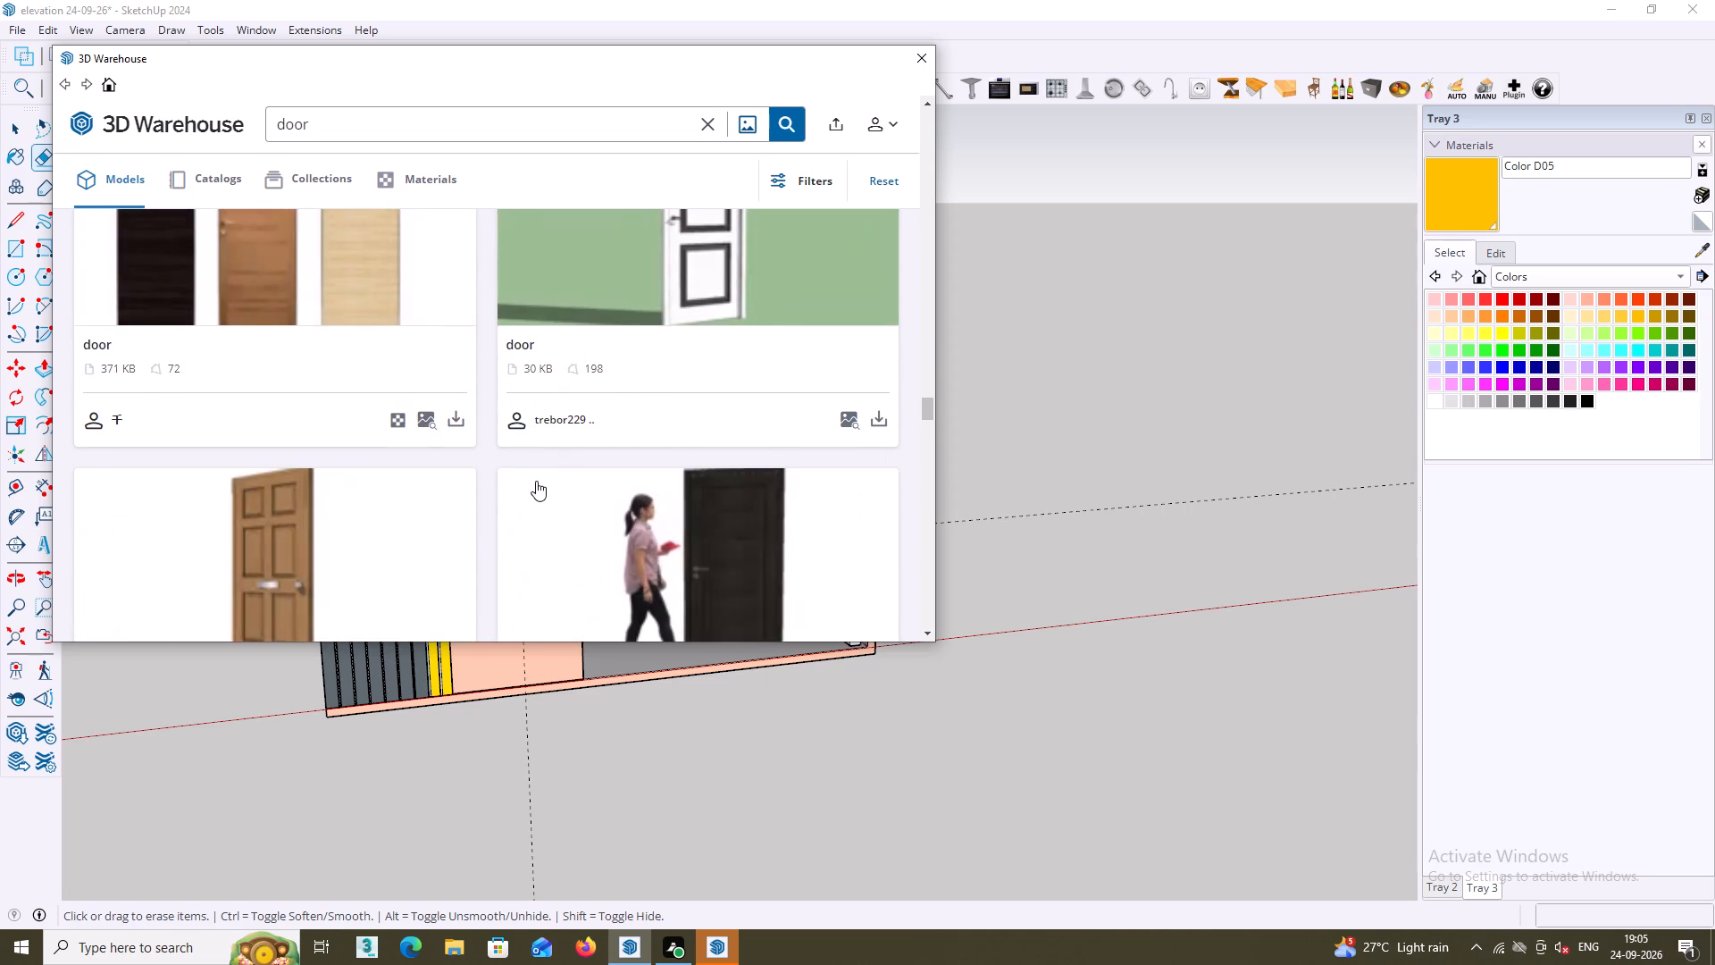
pyautogui.scroll(-2, 536, 481)
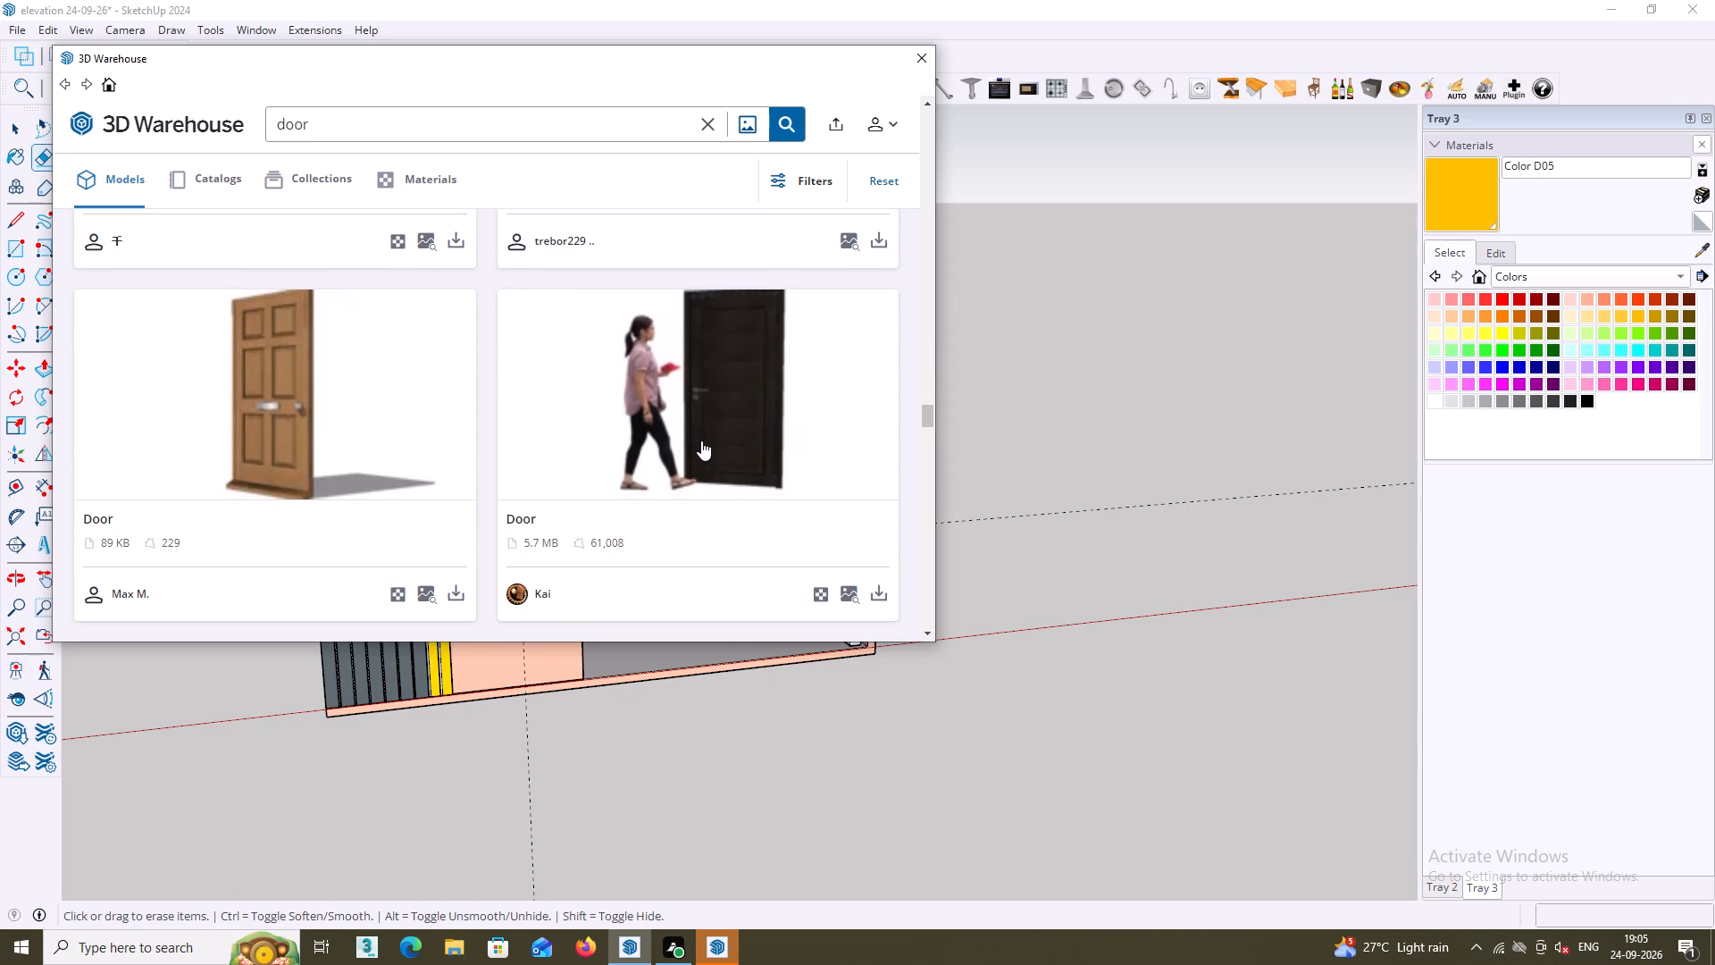
# Open the dark panelled Door model shown with a walking woman, unlock more downloads for today, and download it into the open model.
pyautogui.doubleClick(700, 442)
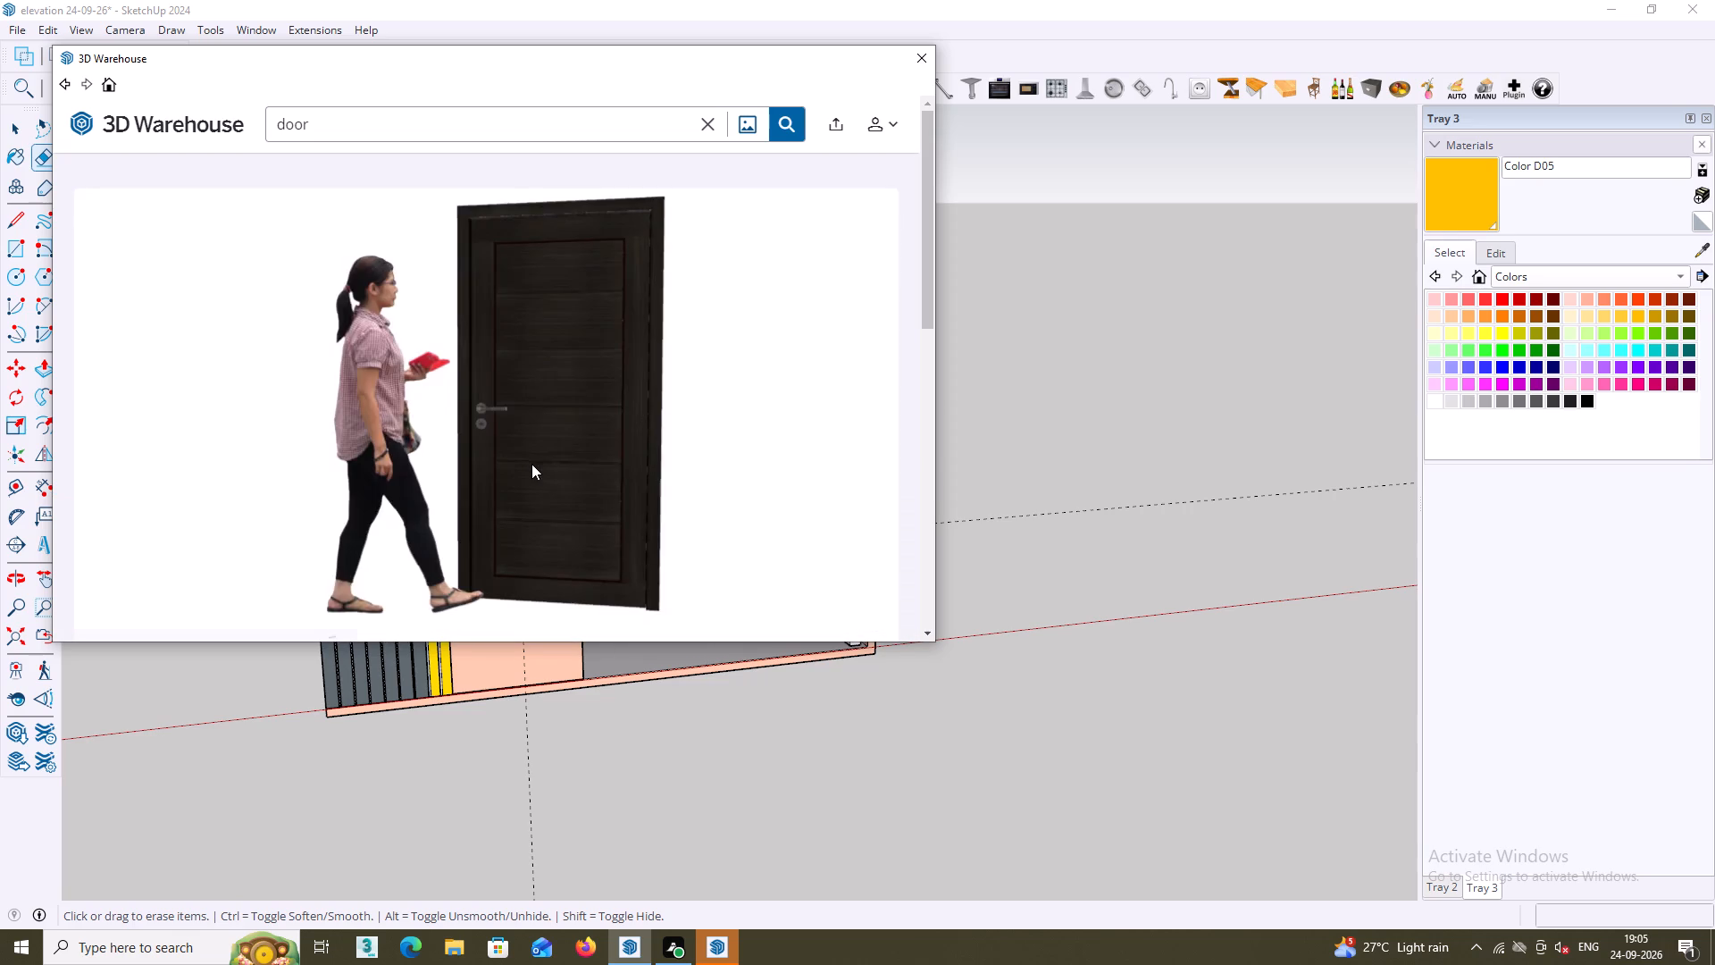
pyautogui.scroll(-4, 517, 457)
pyautogui.click(755, 489)
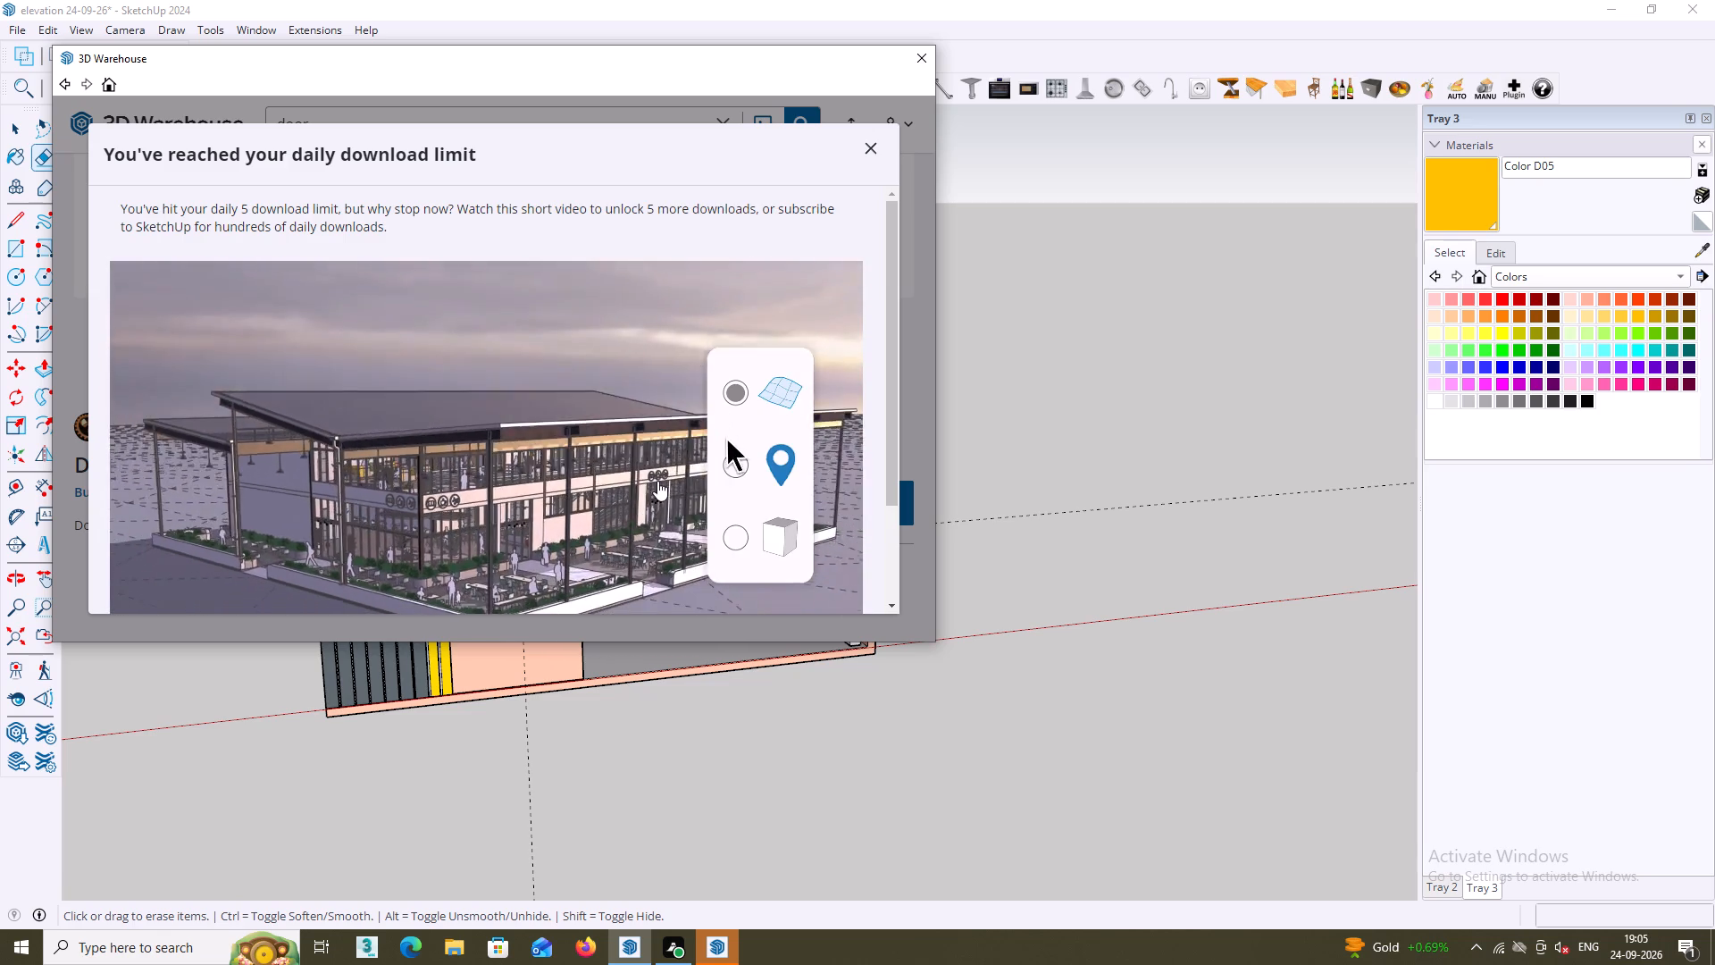
pyautogui.scroll(-1, 657, 481)
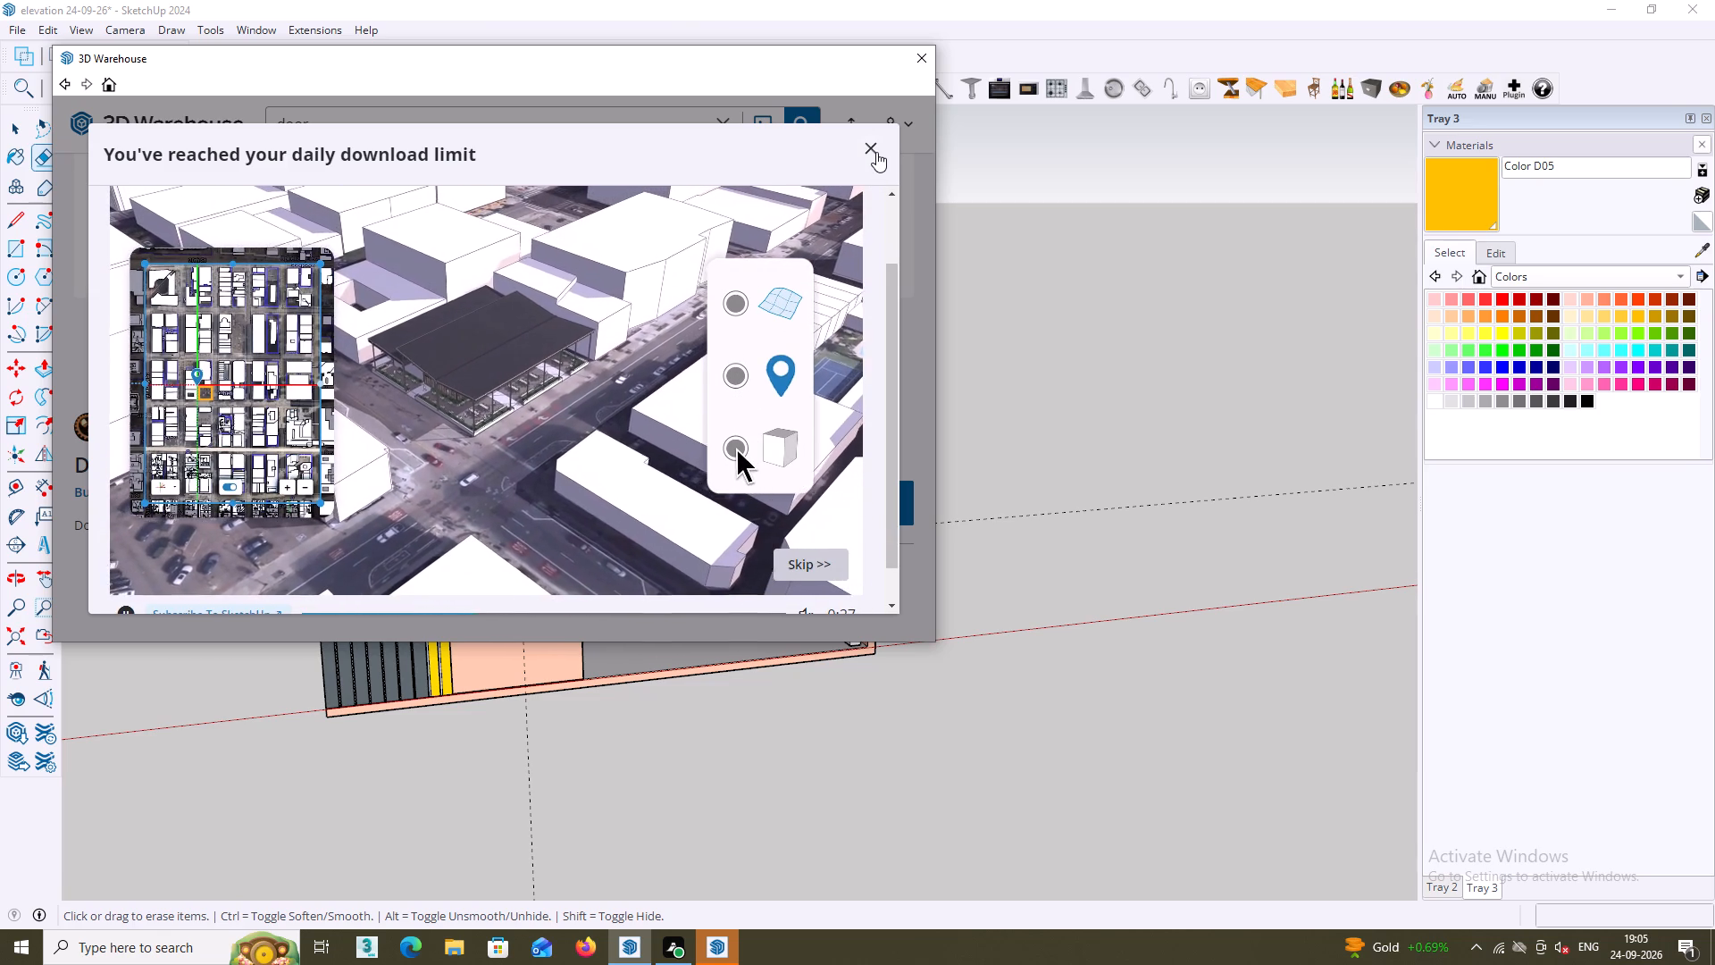
pyautogui.doubleClick(799, 564)
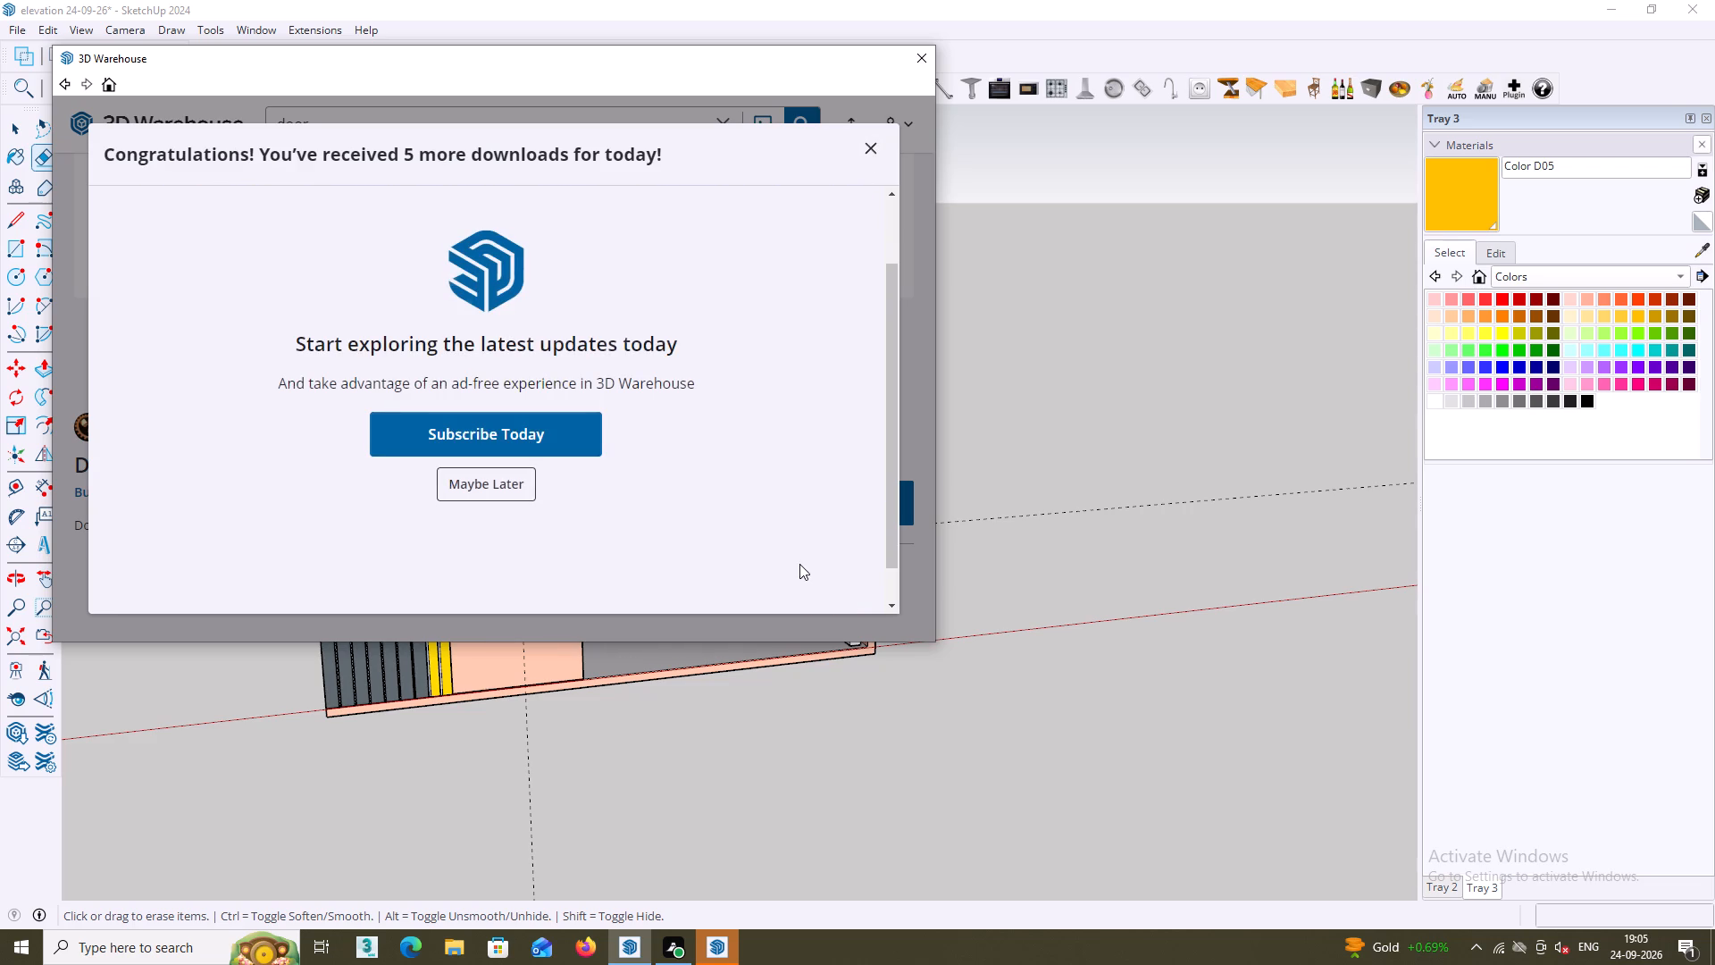
pyautogui.click(509, 481)
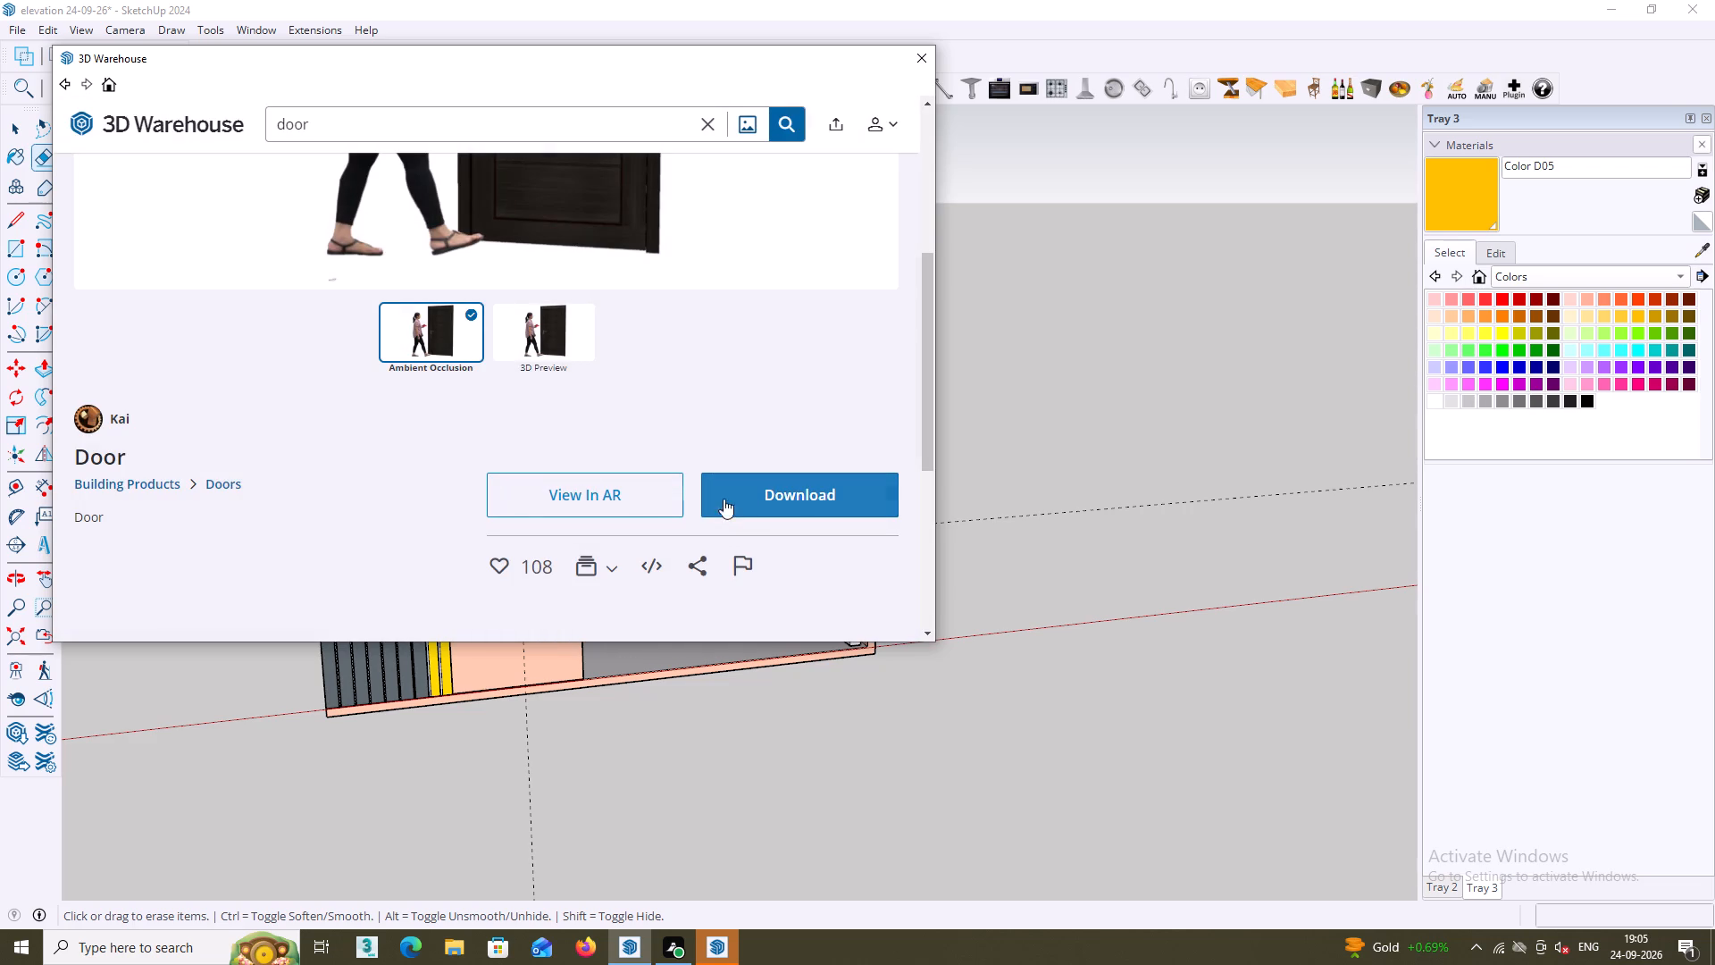
pyautogui.click(740, 500)
pyautogui.click(416, 364)
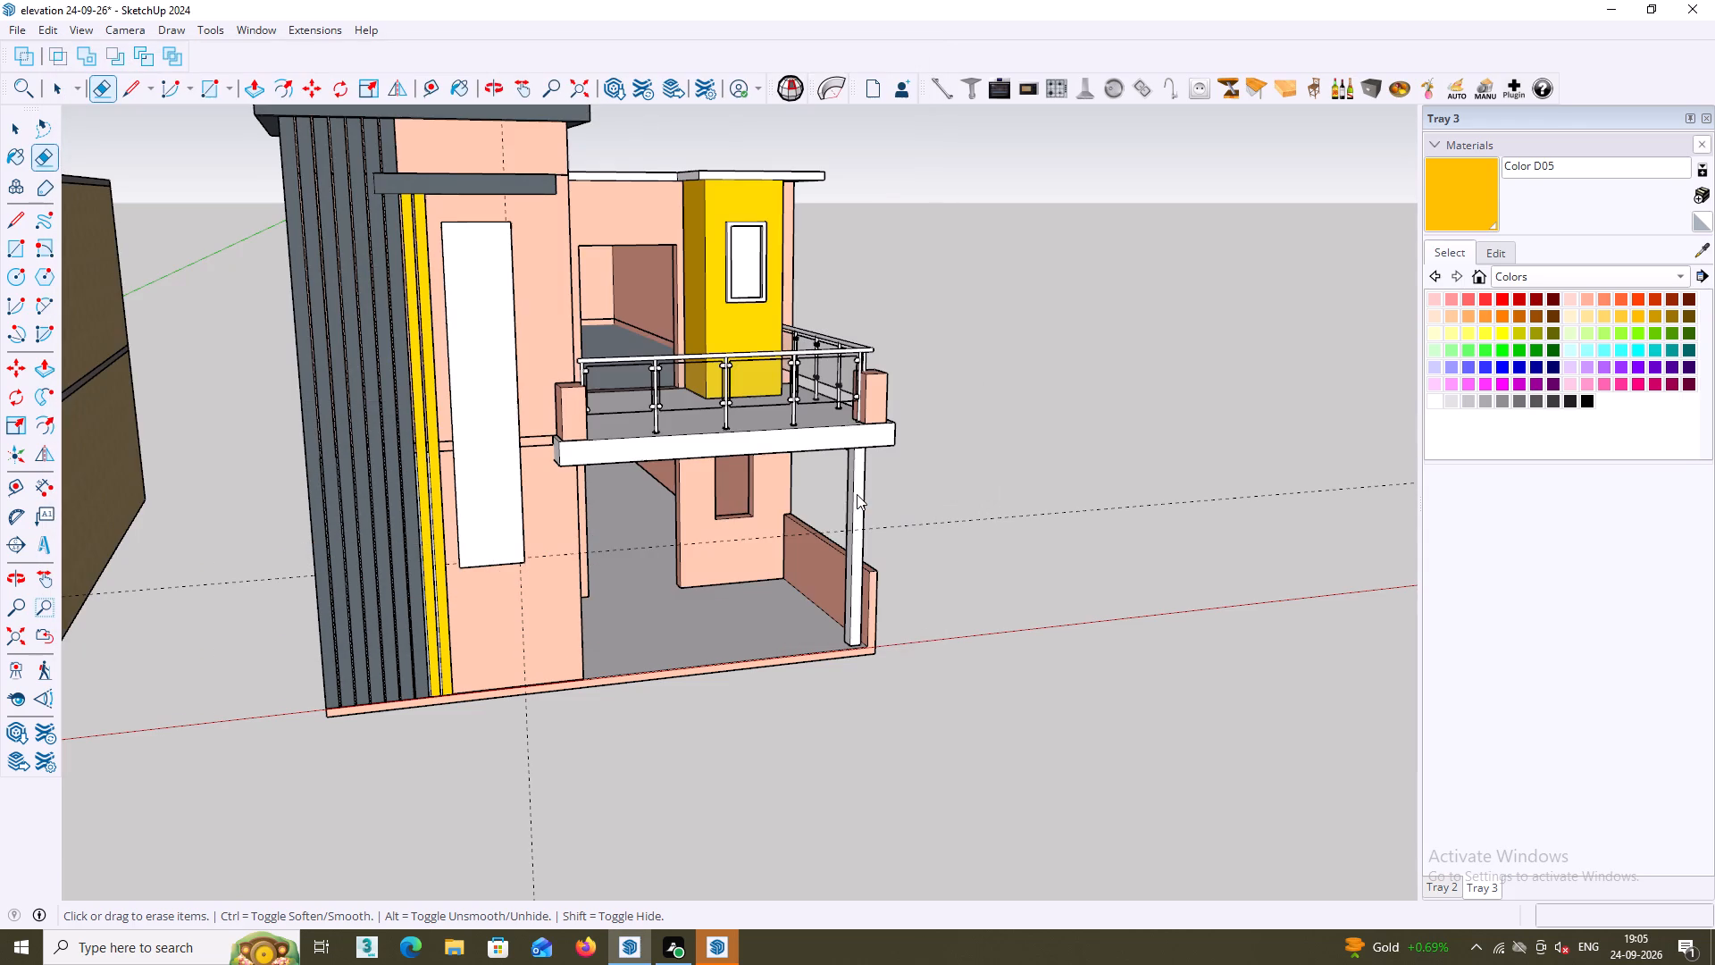
# Place the downloaded dark door component in the open space beside the pink and yellow house.
pyautogui.scroll(-6, 945, 499)
pyautogui.click(996, 481)
pyautogui.scroll(-18, 996, 482)
pyautogui.moveTo(994, 499); pyautogui.dragTo(990, 522, button='middle')
pyautogui.scroll(-4, 941, 594)
pyautogui.middleClick(941, 594)
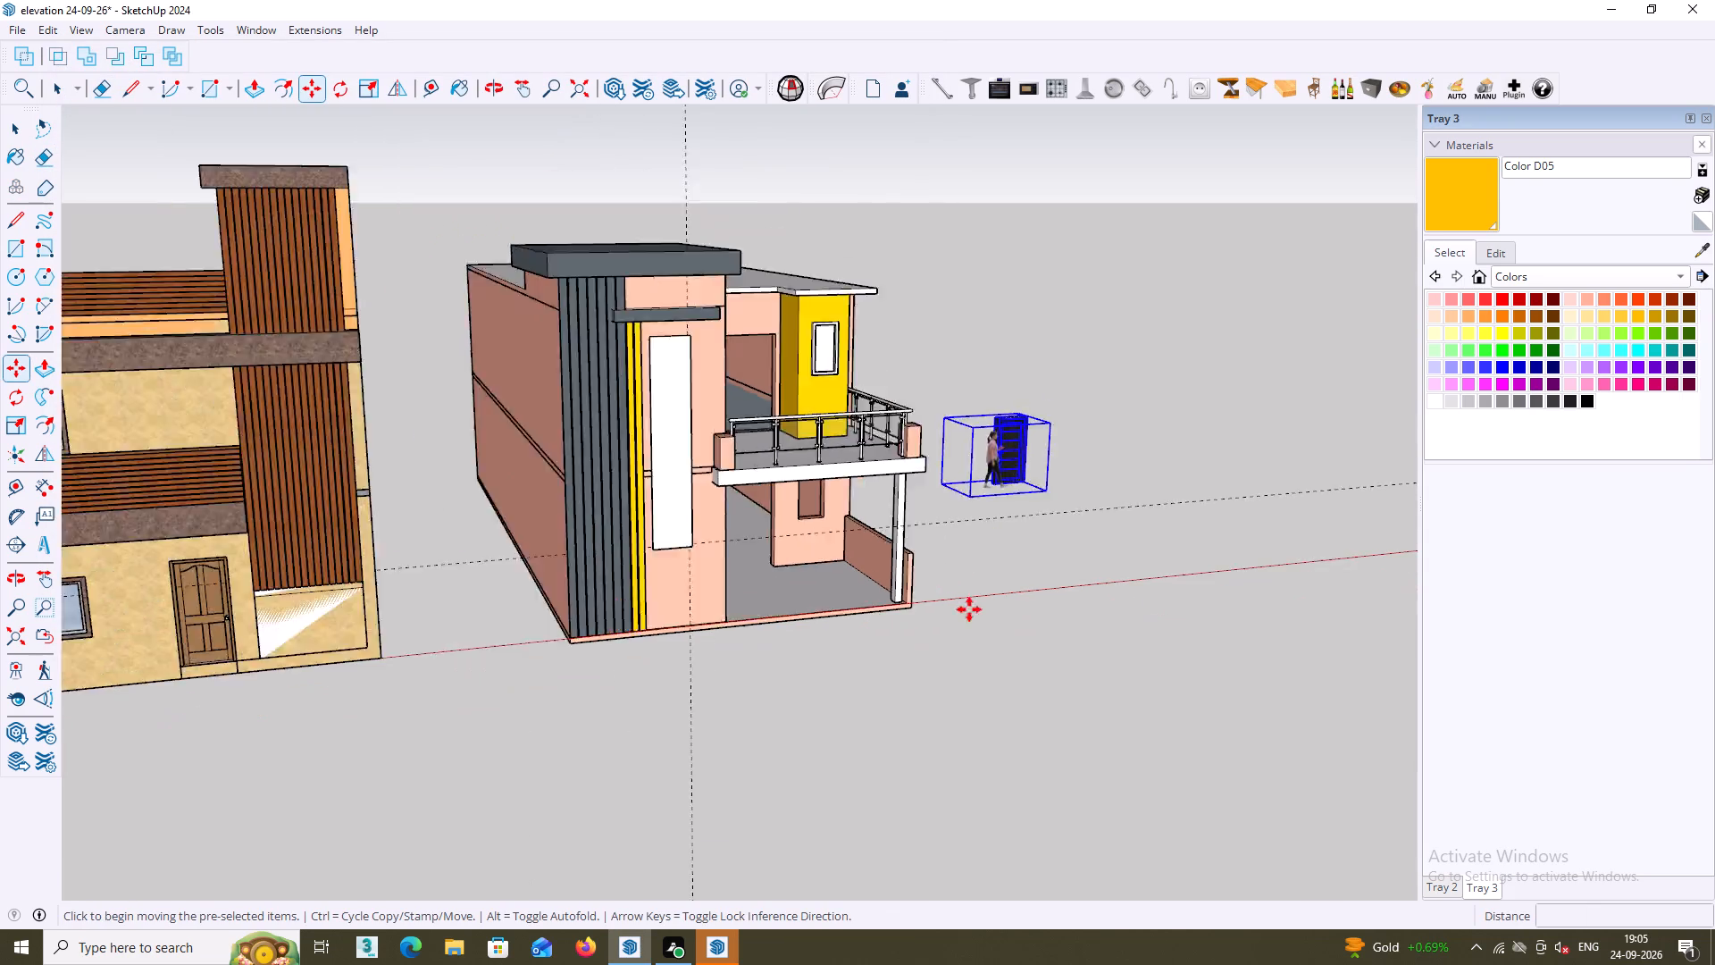
pyautogui.scroll(-5, 969, 609)
pyautogui.scroll(17, 1011, 497)
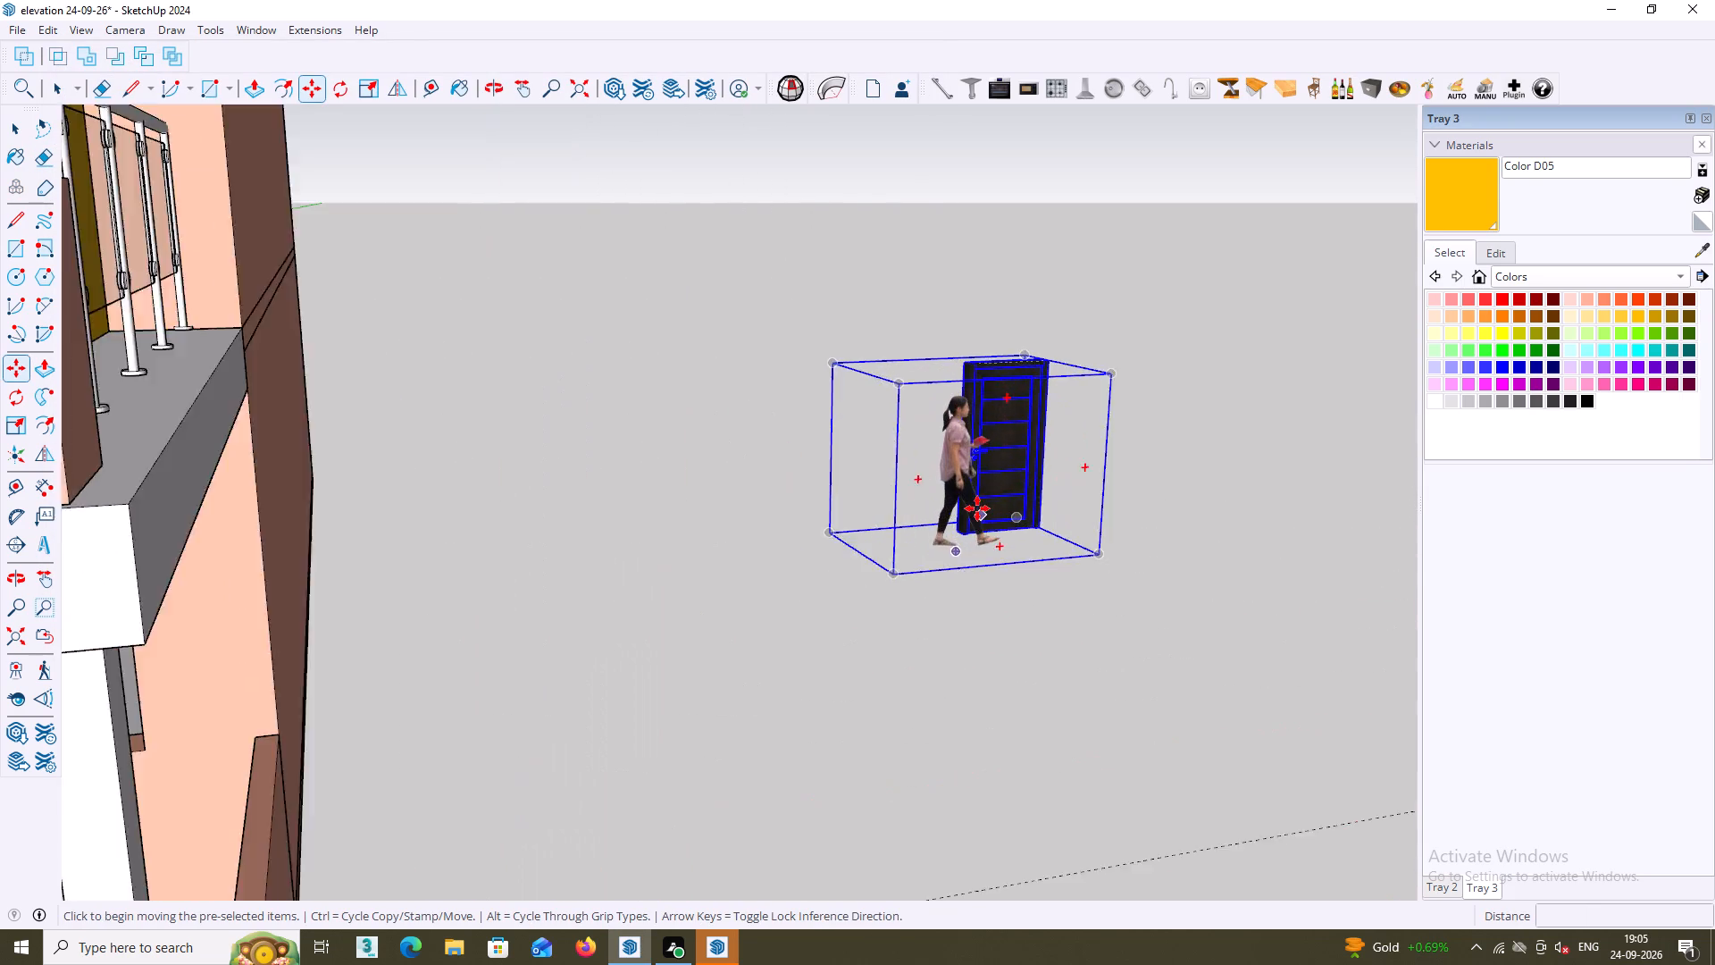
pyautogui.scroll(9, 977, 508)
pyautogui.press('space')
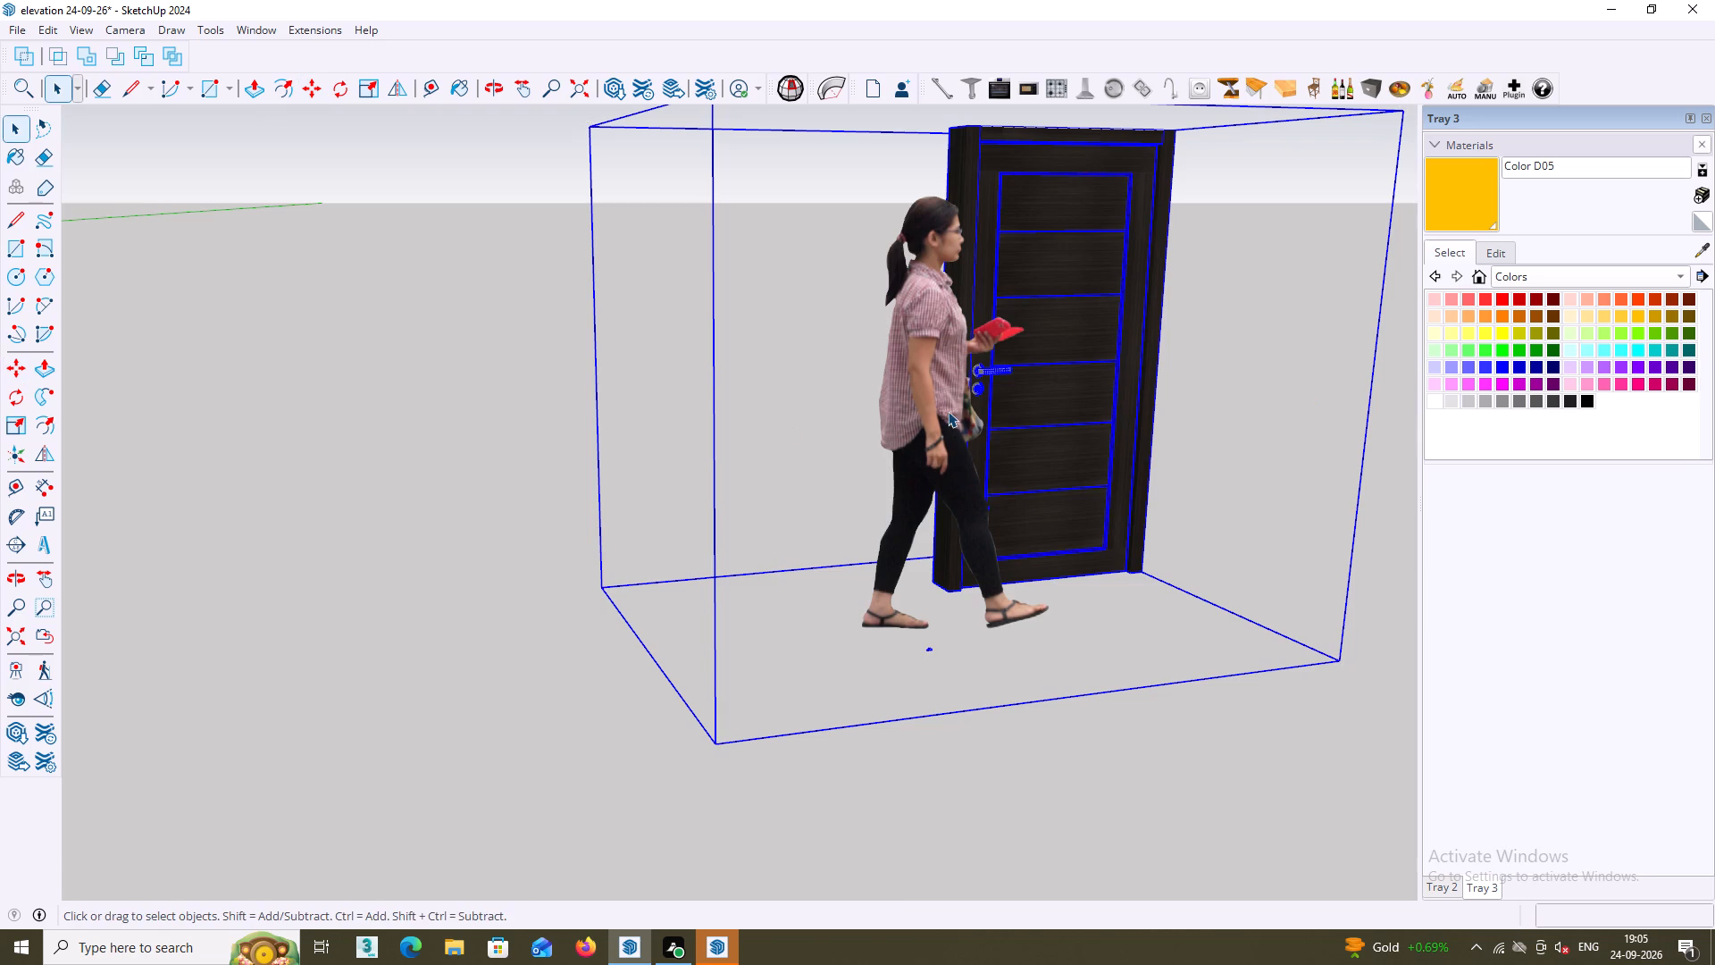
# Delete the dark panelled door component with the walking woman from beside the house.
pyautogui.click(948, 411)
pyautogui.moveTo(955, 400); pyautogui.dragTo(1030, 433, button='middle')
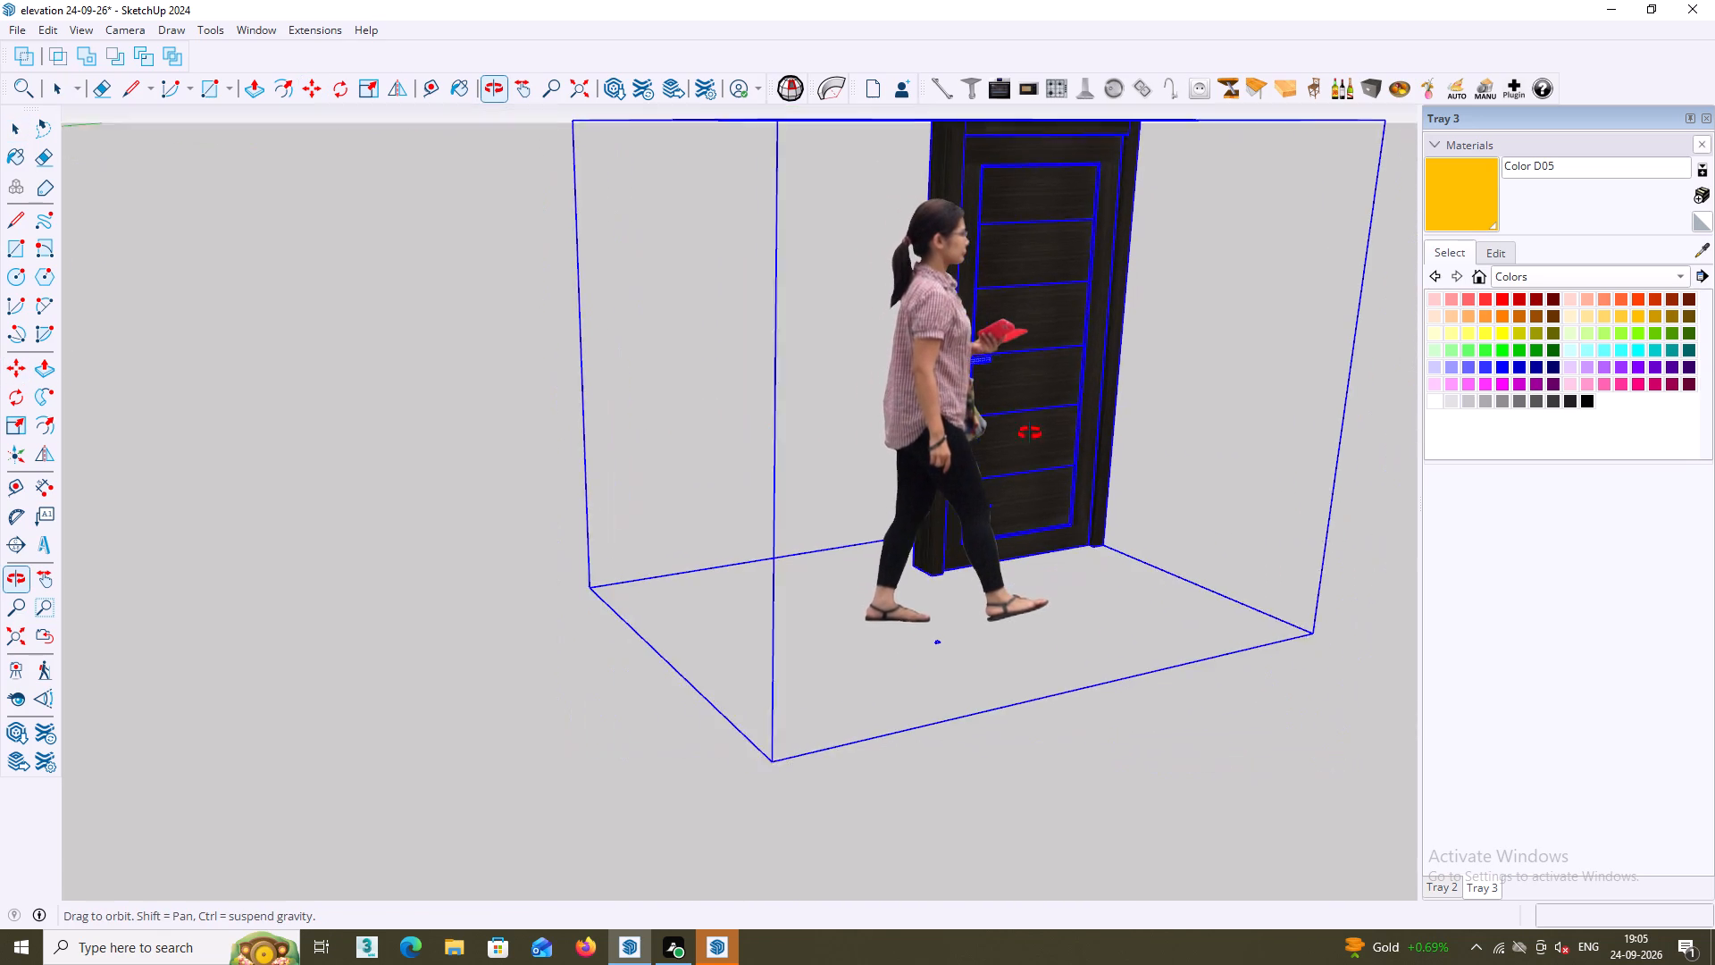
pyautogui.moveTo(1030, 433); pyautogui.dragTo(1064, 429, button='middle')
pyautogui.scroll(-12, 985, 457)
pyautogui.moveTo(969, 512); pyautogui.dragTo(974, 483, button='middle')
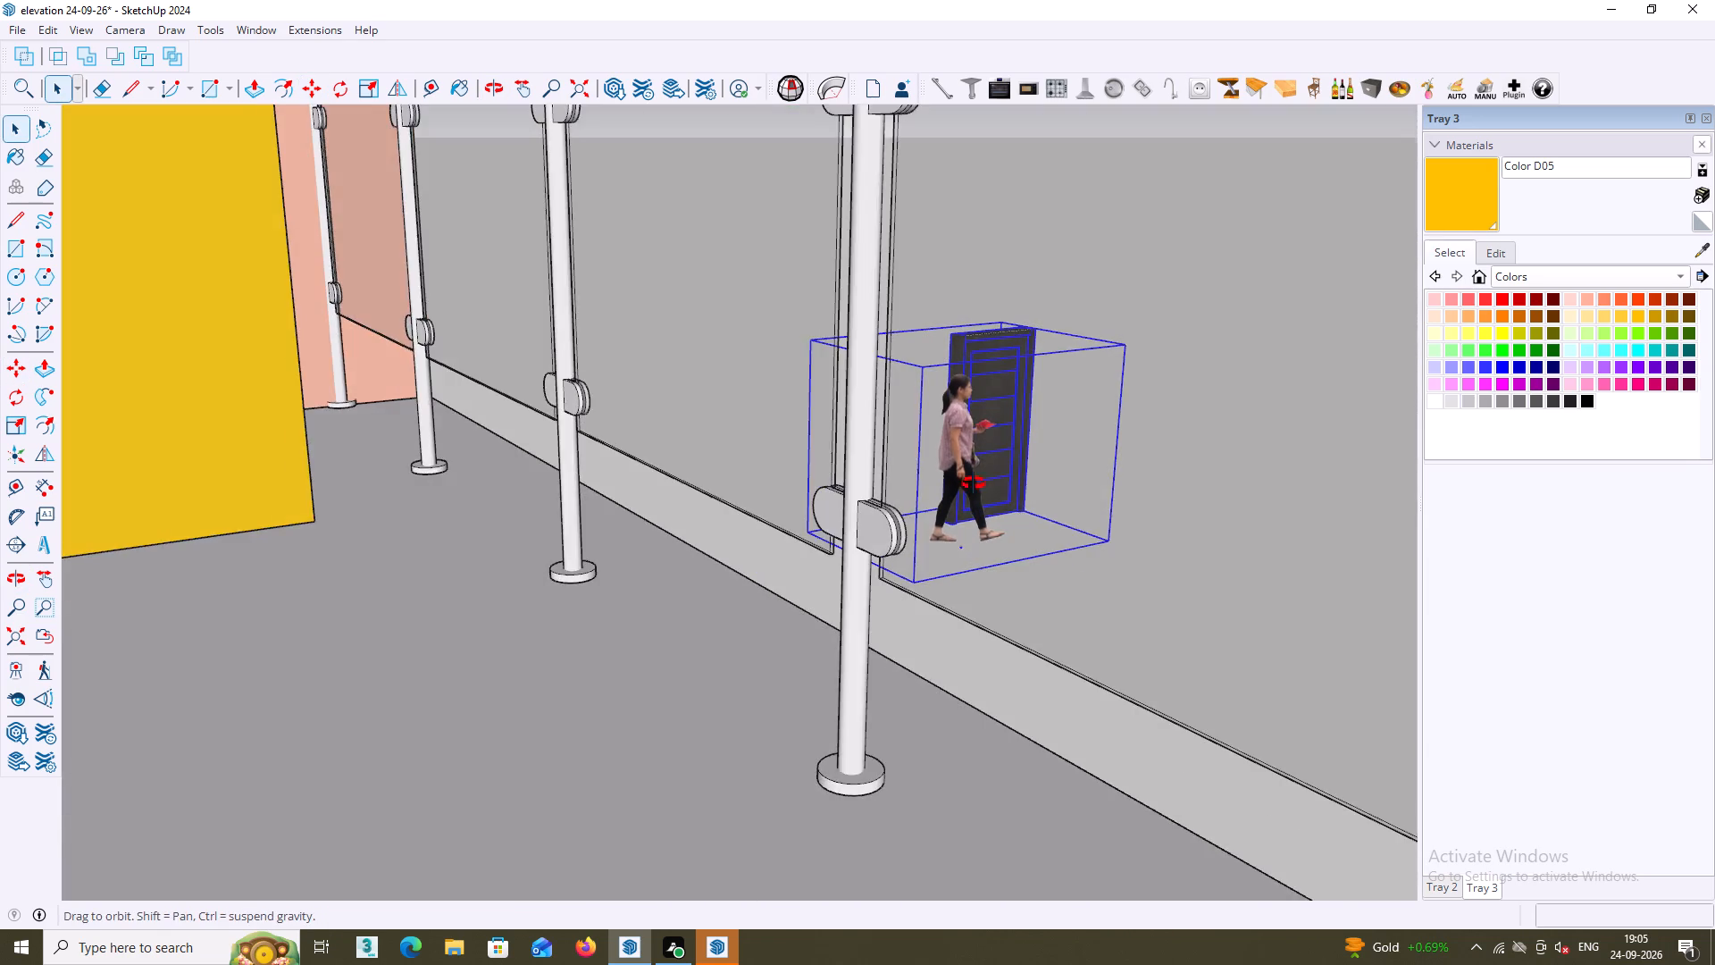
pyautogui.moveTo(974, 483); pyautogui.dragTo(954, 453, button='middle')
pyautogui.scroll(-16, 954, 453)
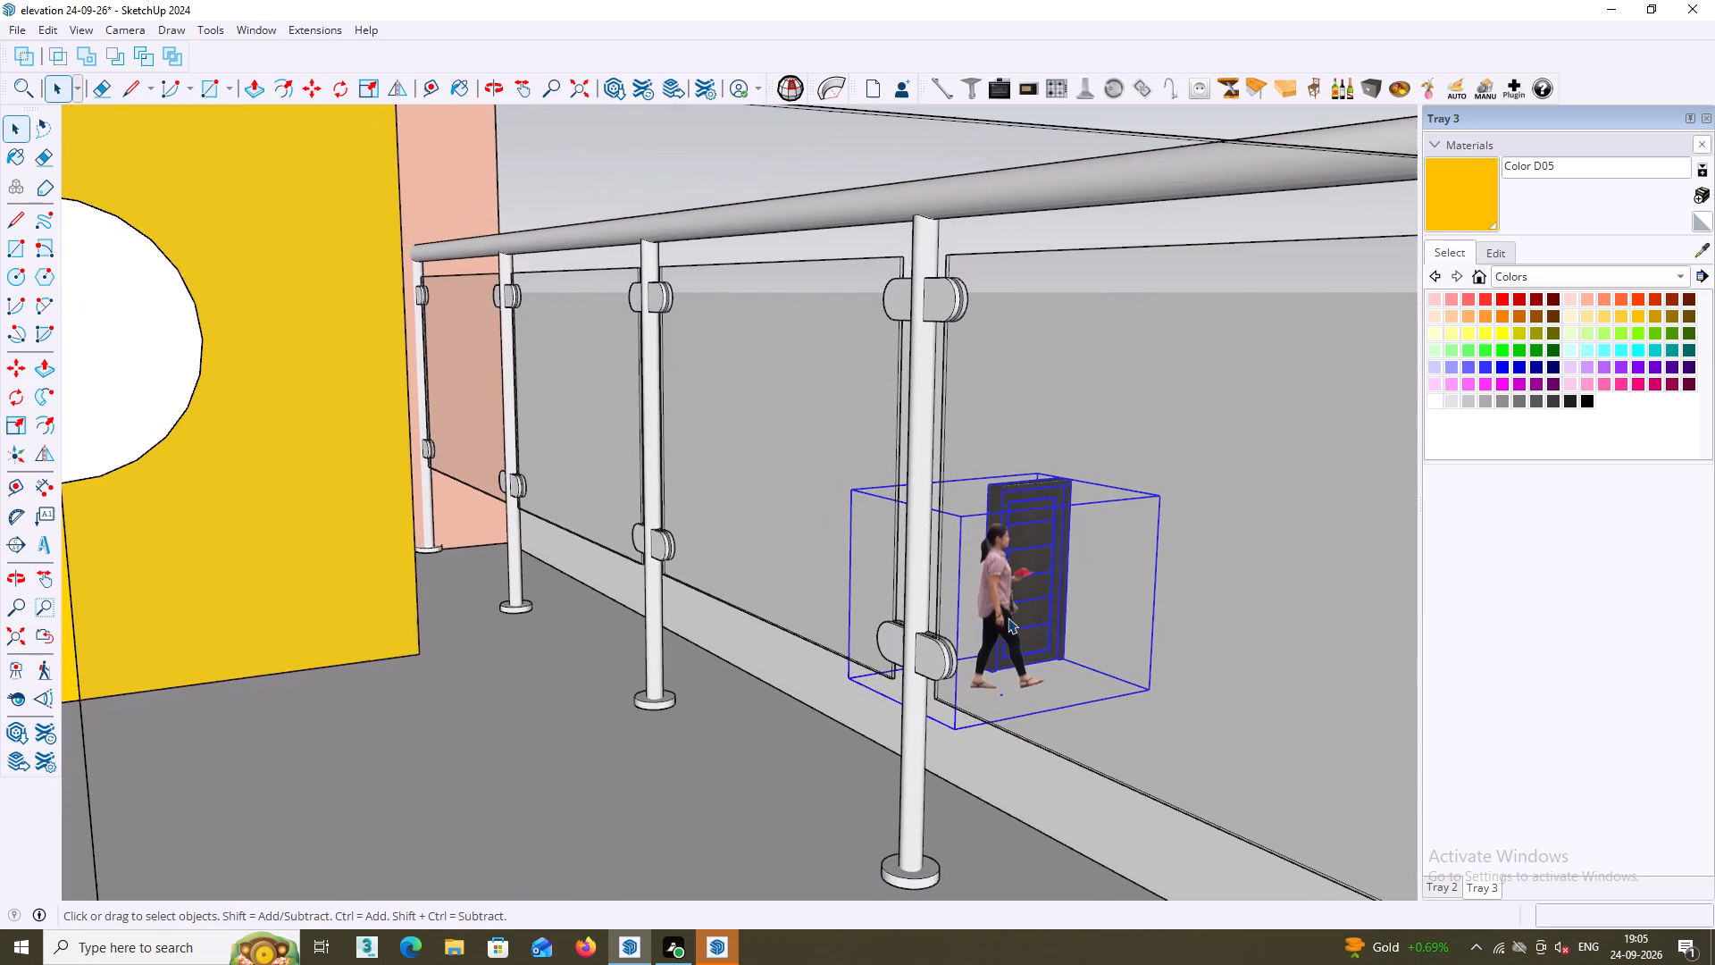
pyautogui.moveTo(1008, 611); pyautogui.dragTo(950, 583, button='middle')
pyautogui.middleClick(1125, 655)
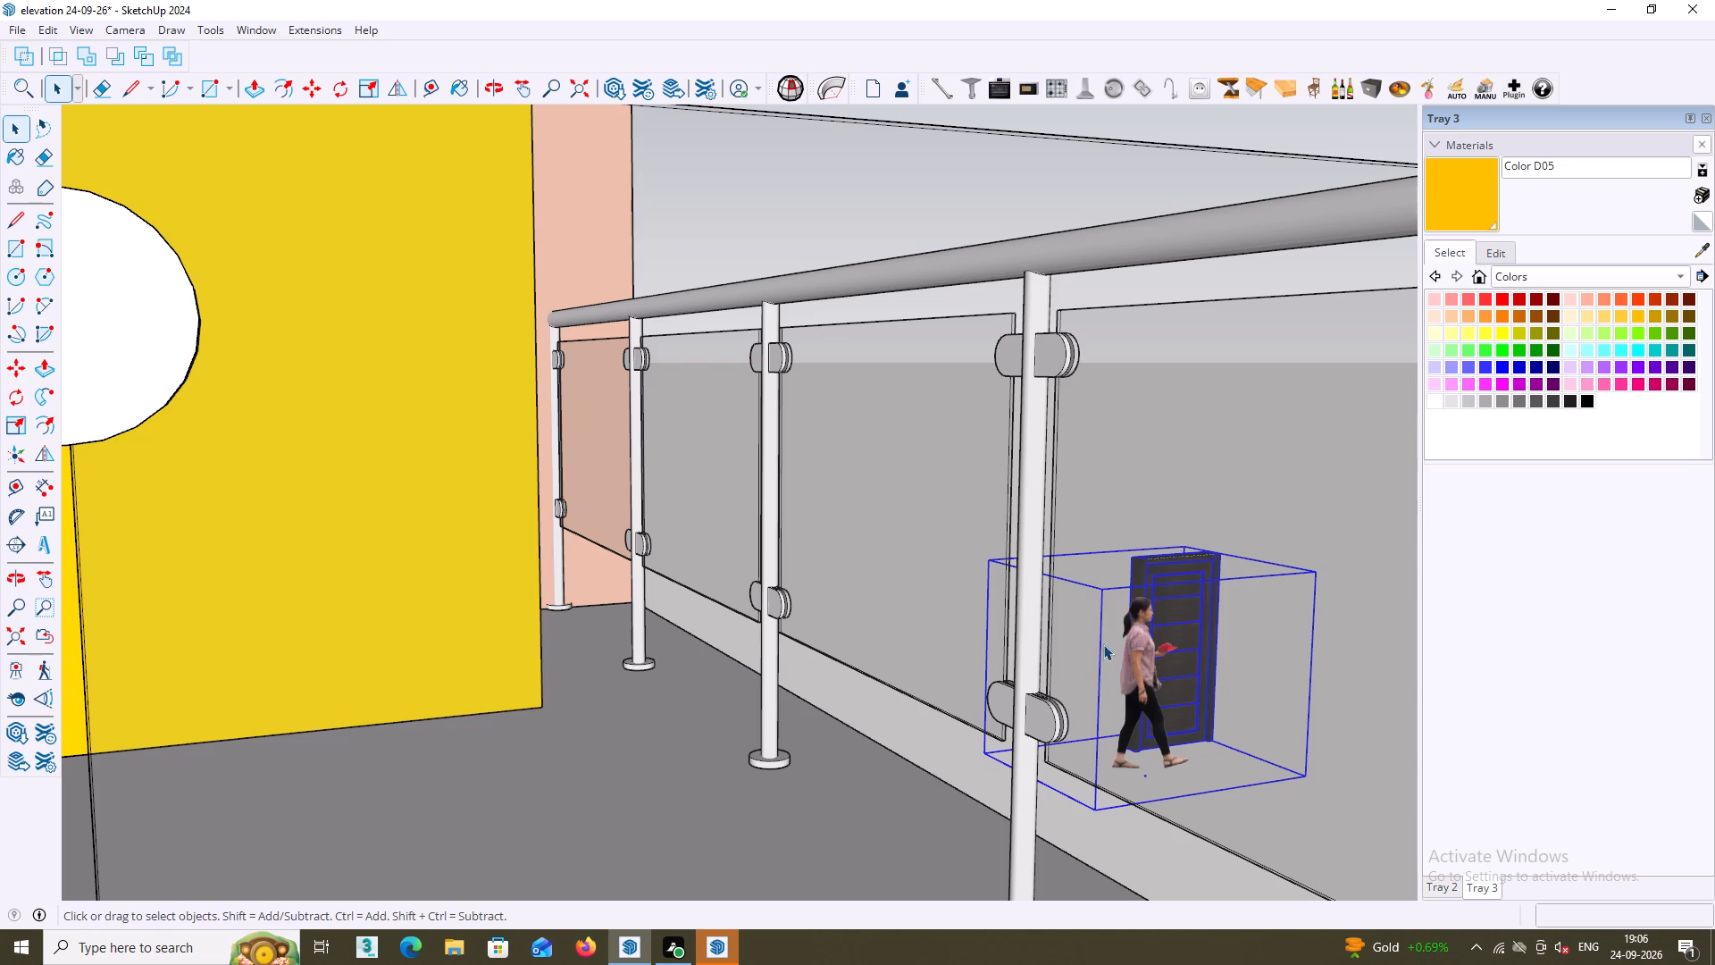
pyautogui.press('Delete')
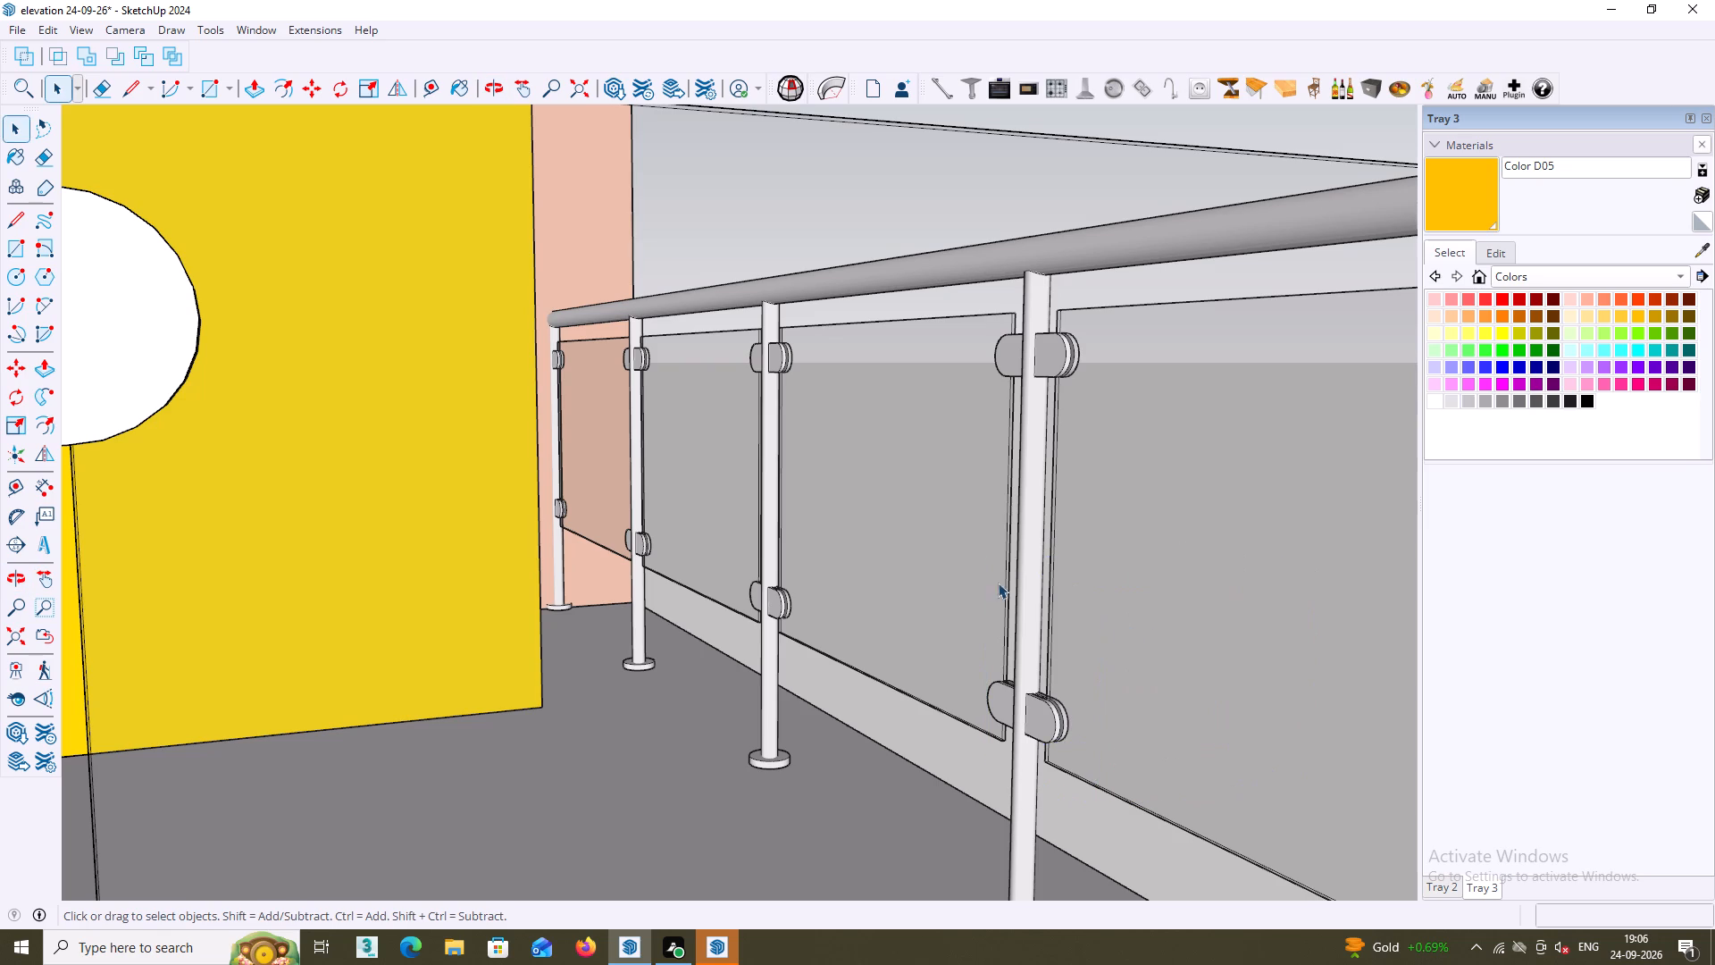
# Open the 3D Warehouse and search its models for "door".
pyautogui.click(263, 26)
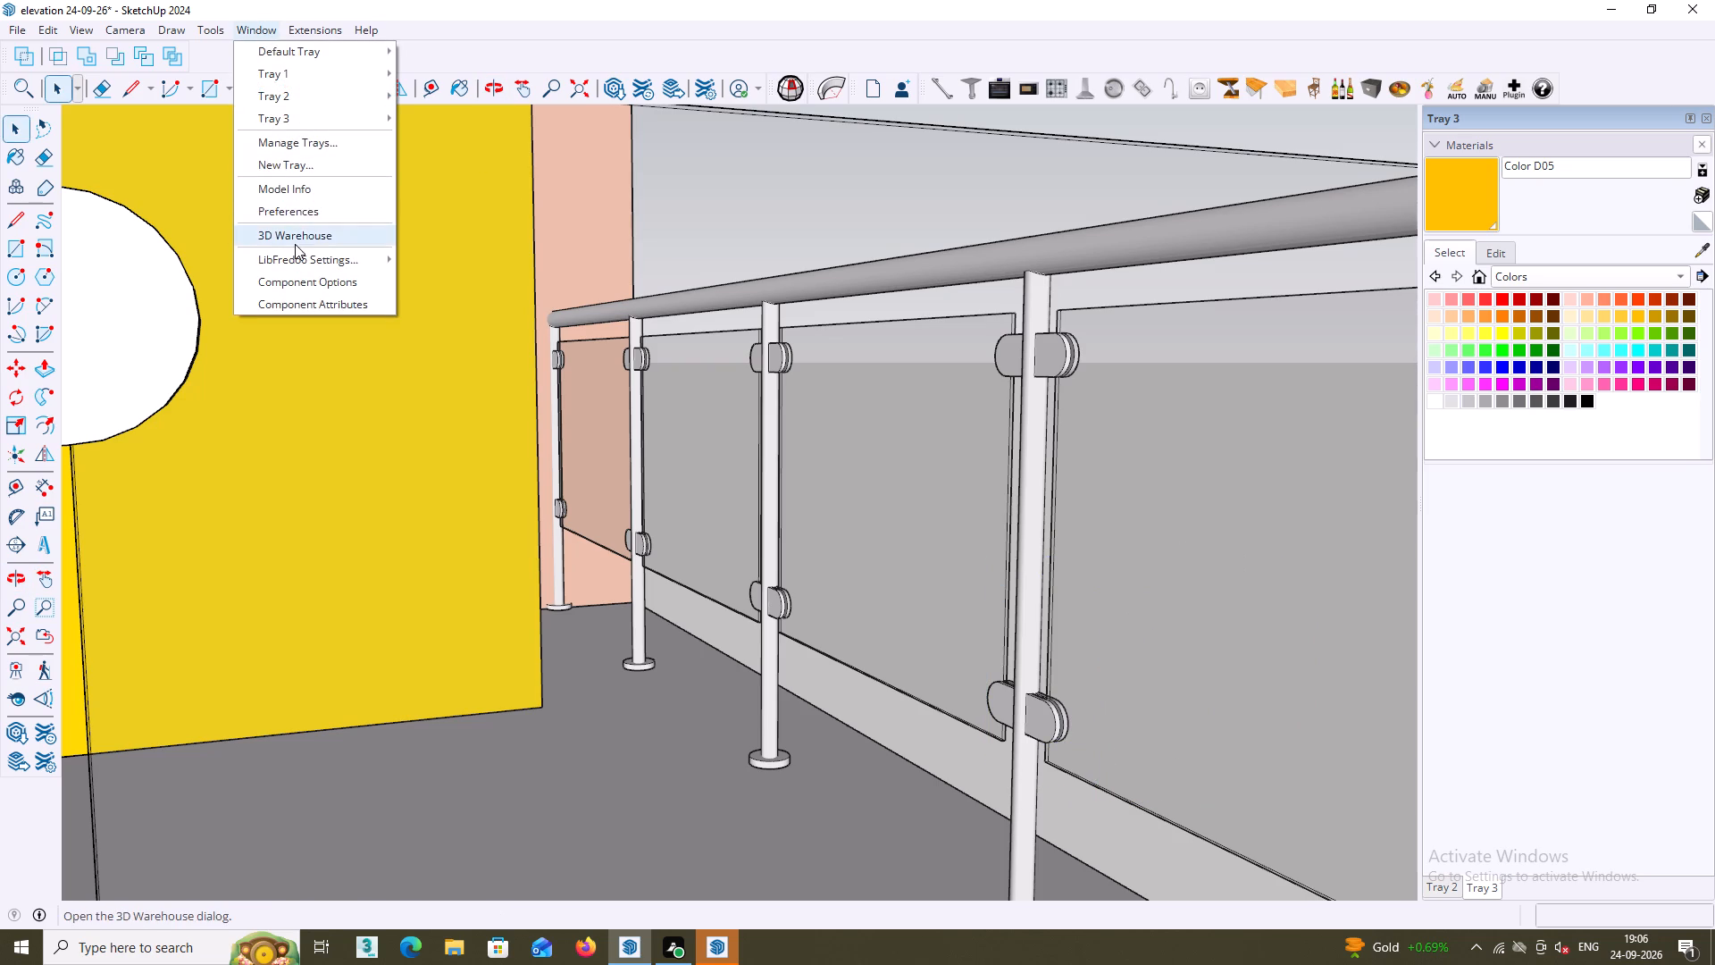
pyautogui.doubleClick(295, 238)
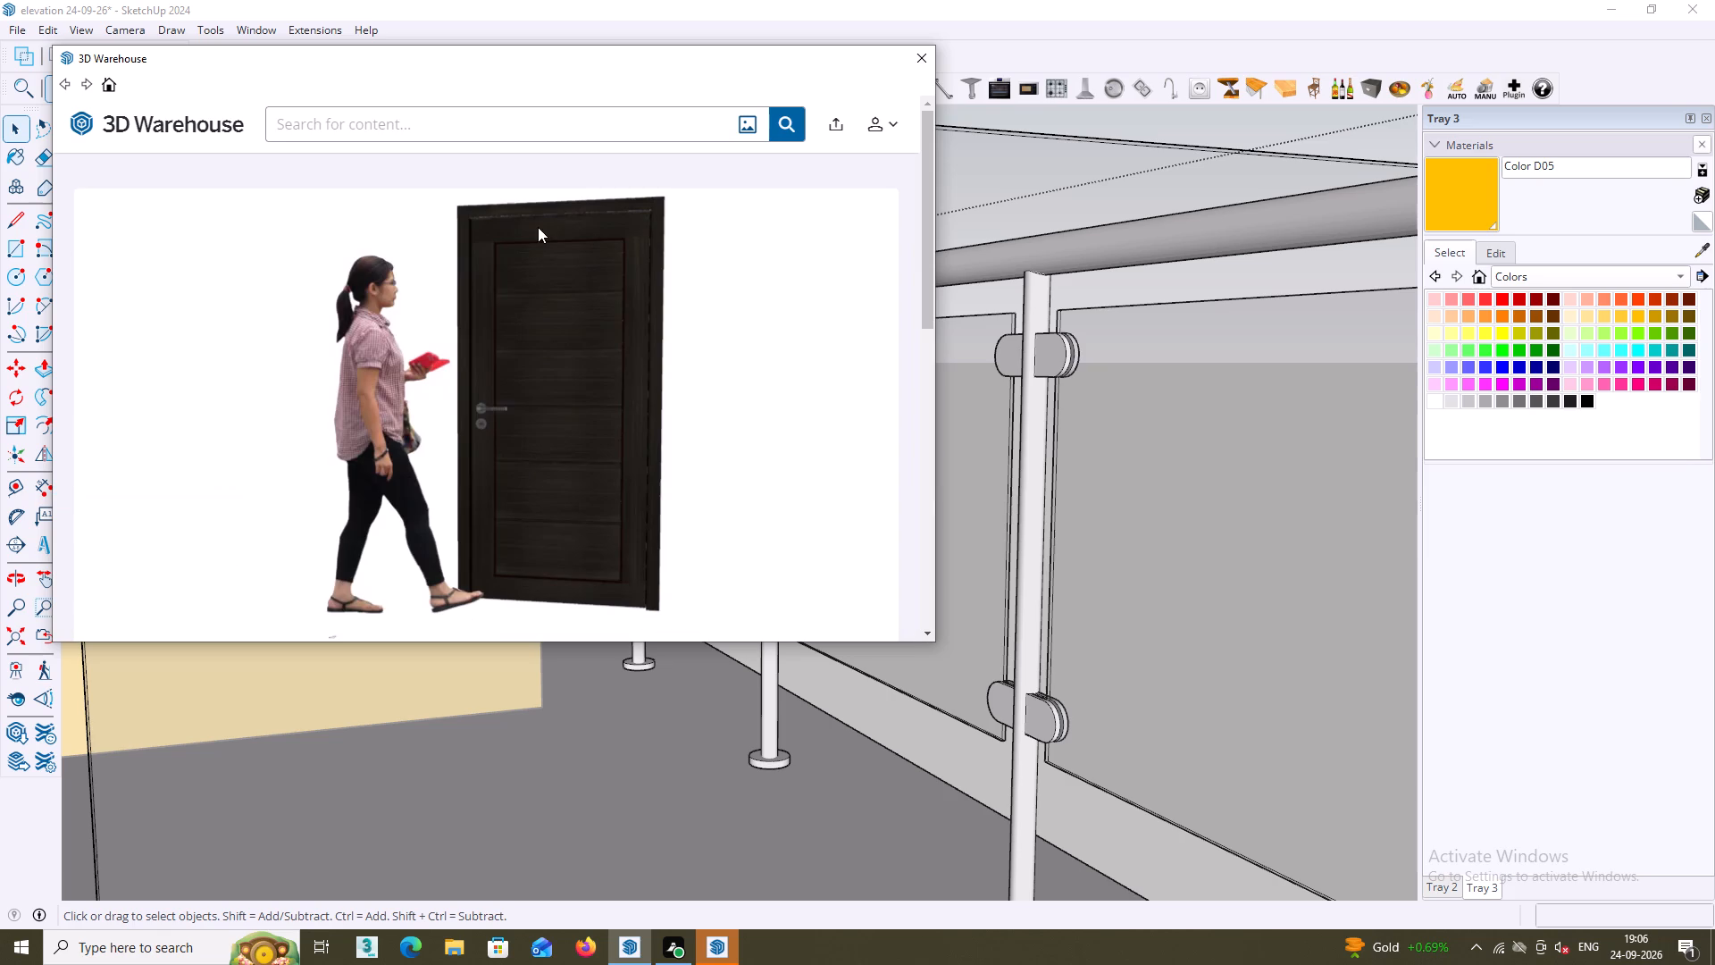
pyautogui.click(507, 135)
pyautogui.write('door')
pyautogui.press('Return')
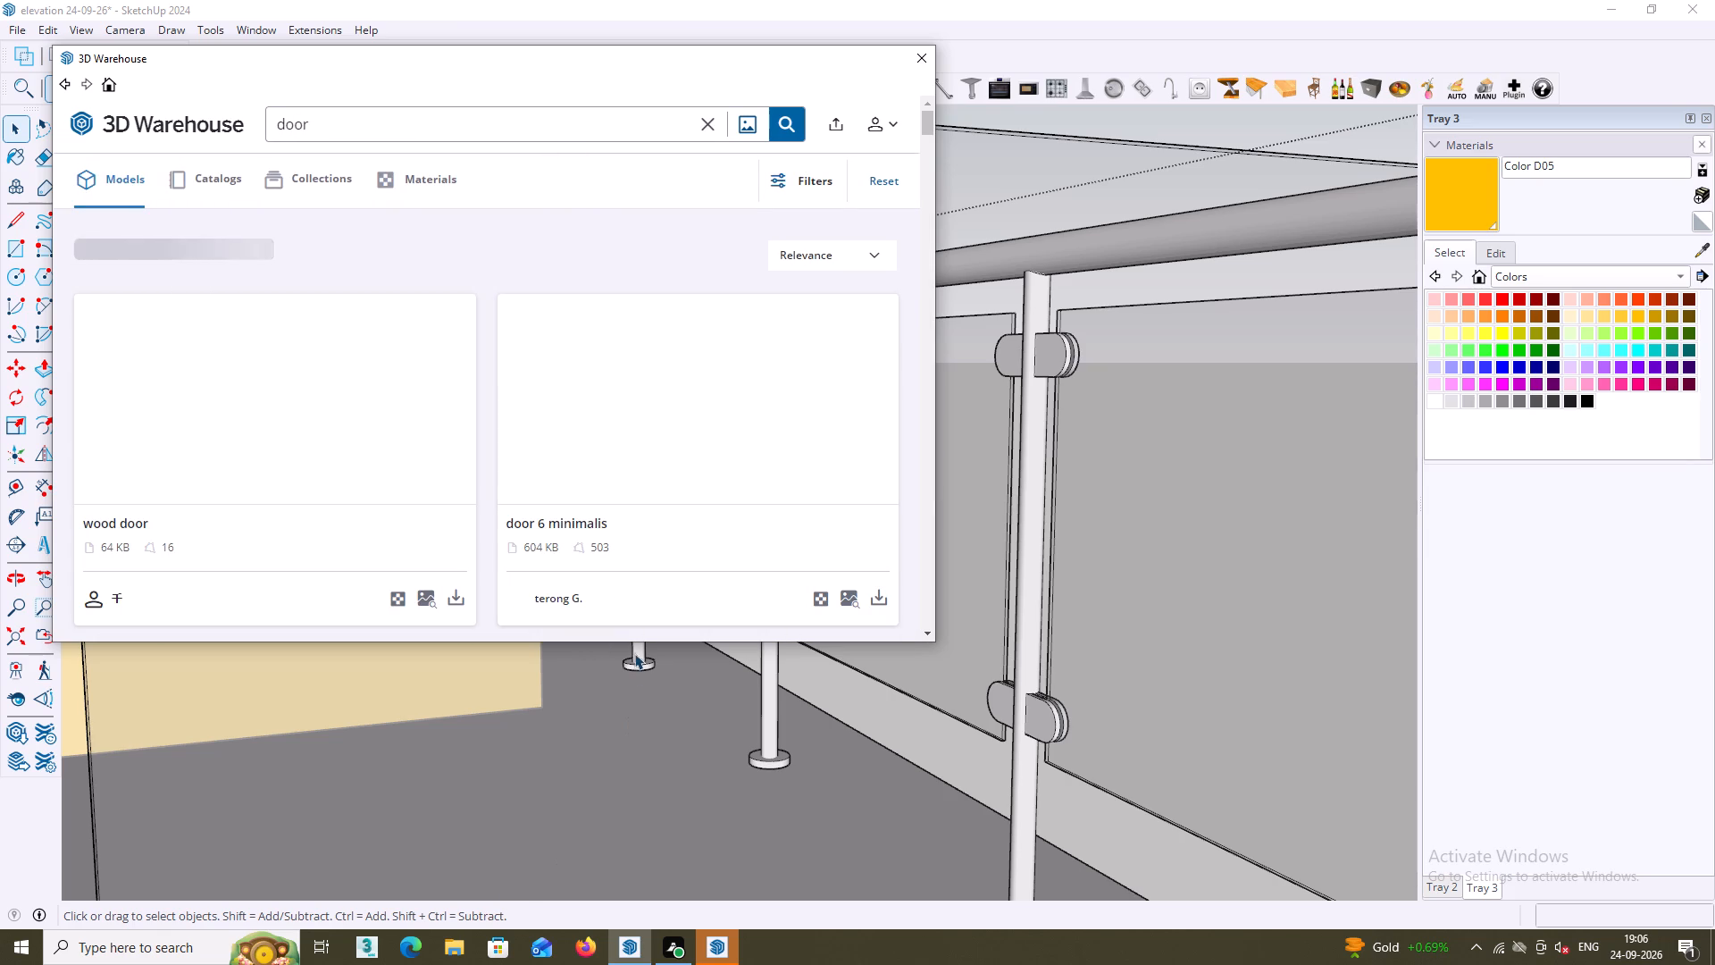
# Find the brown wooden model named "DOOR" with grooved panels and a silver handle, and download it directly into the open model.
pyautogui.scroll(-5, 388, 455)
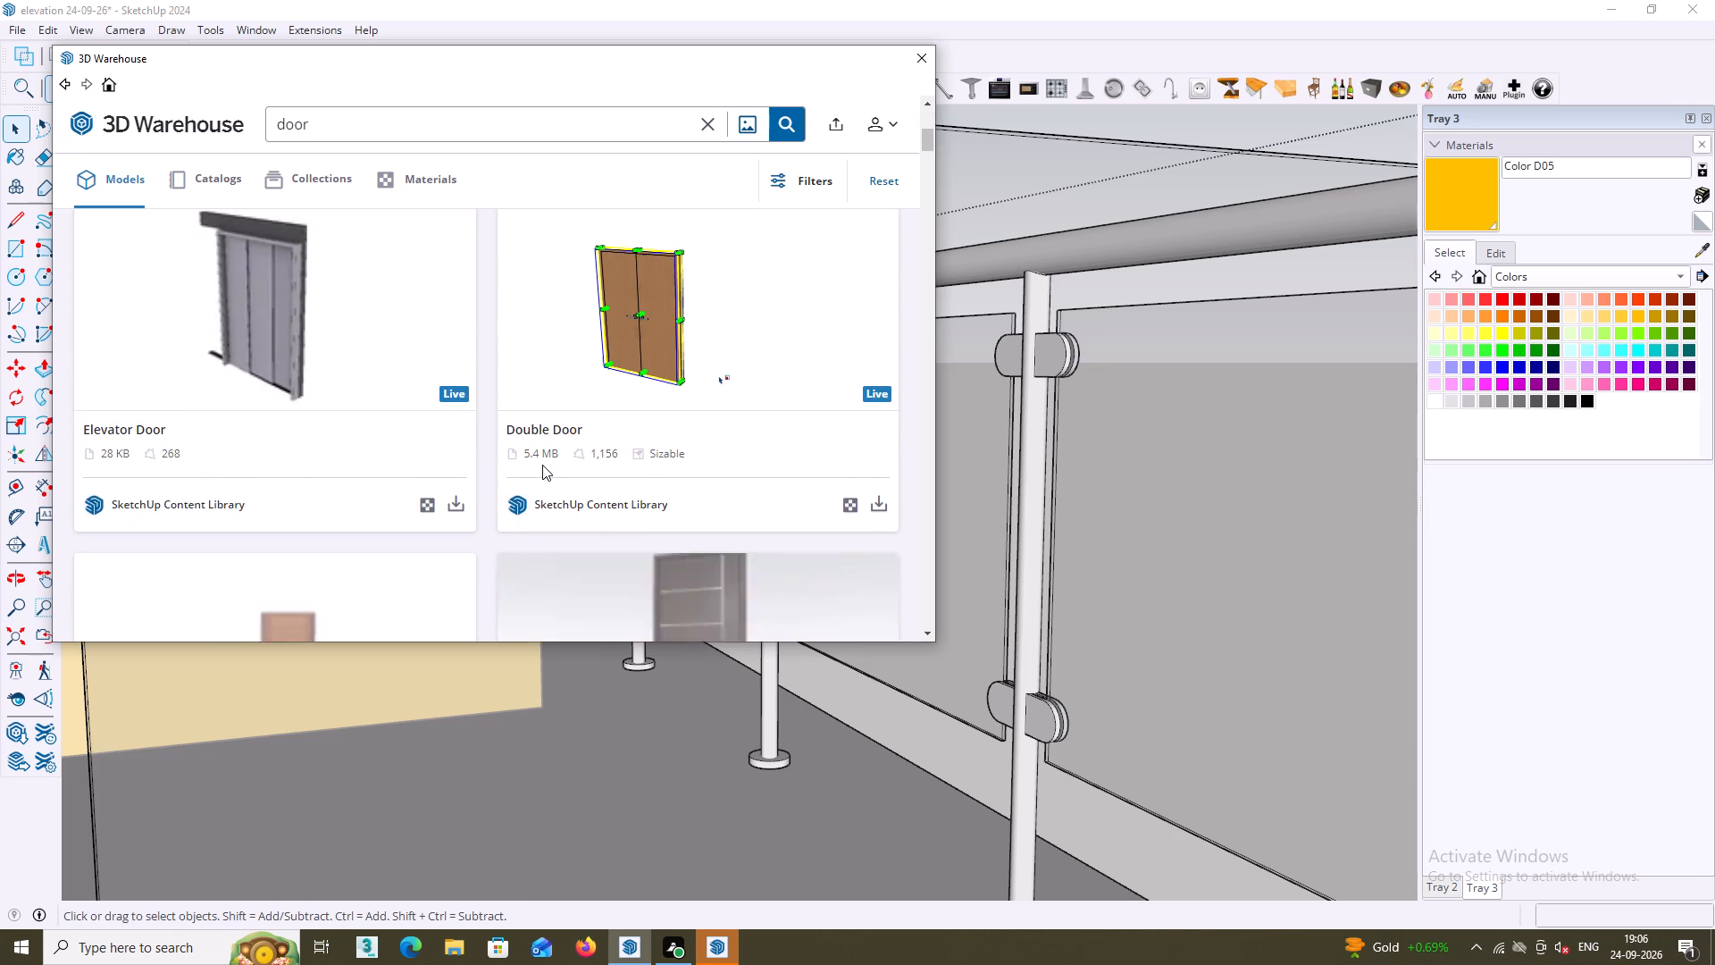
pyautogui.scroll(-2, 543, 431)
pyautogui.scroll(-1, 664, 455)
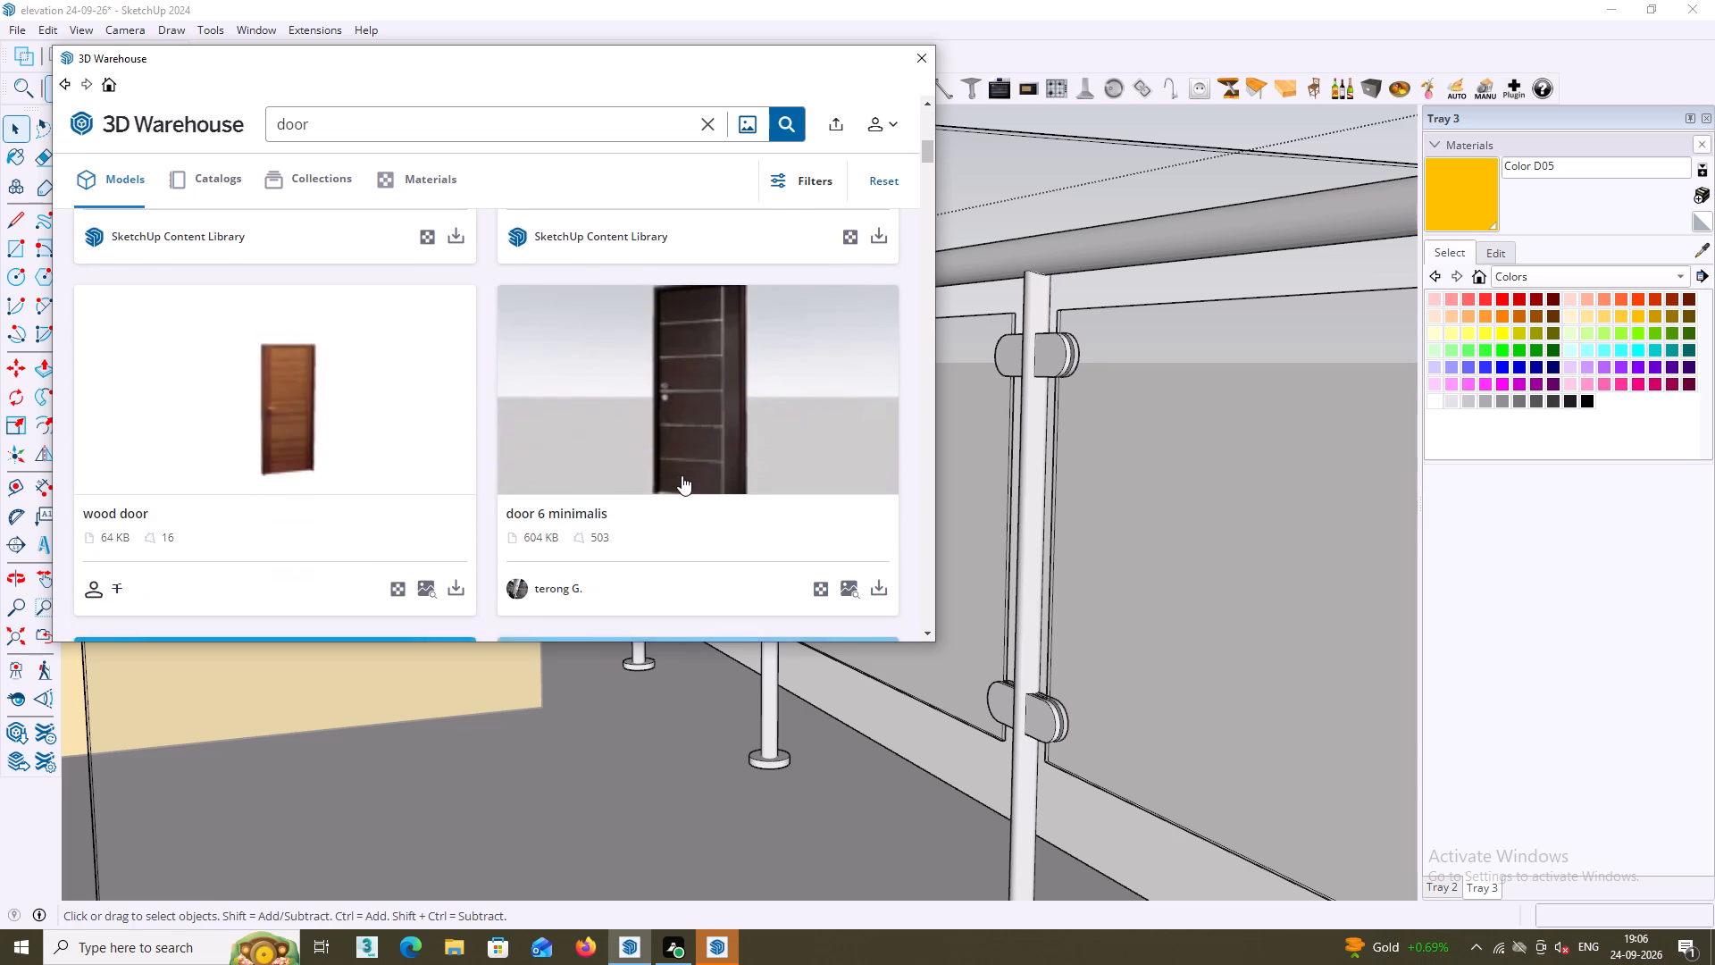
pyautogui.scroll(-4, 682, 475)
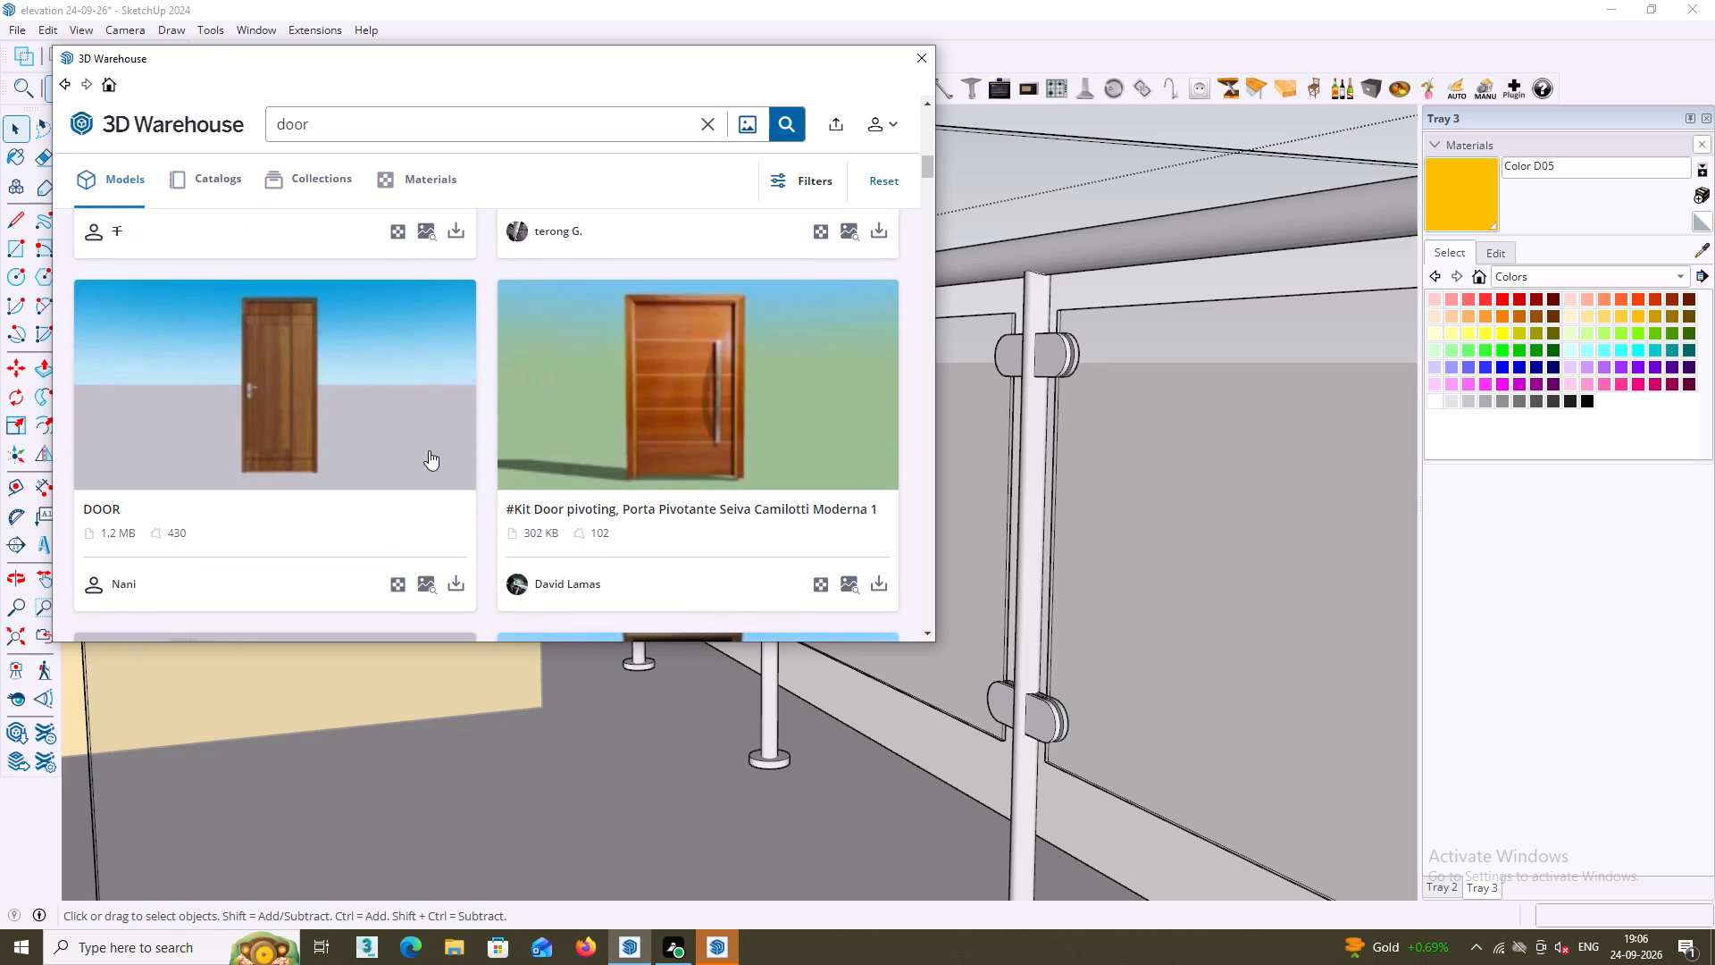
pyautogui.scroll(-1, 263, 415)
pyautogui.scroll(1, 263, 407)
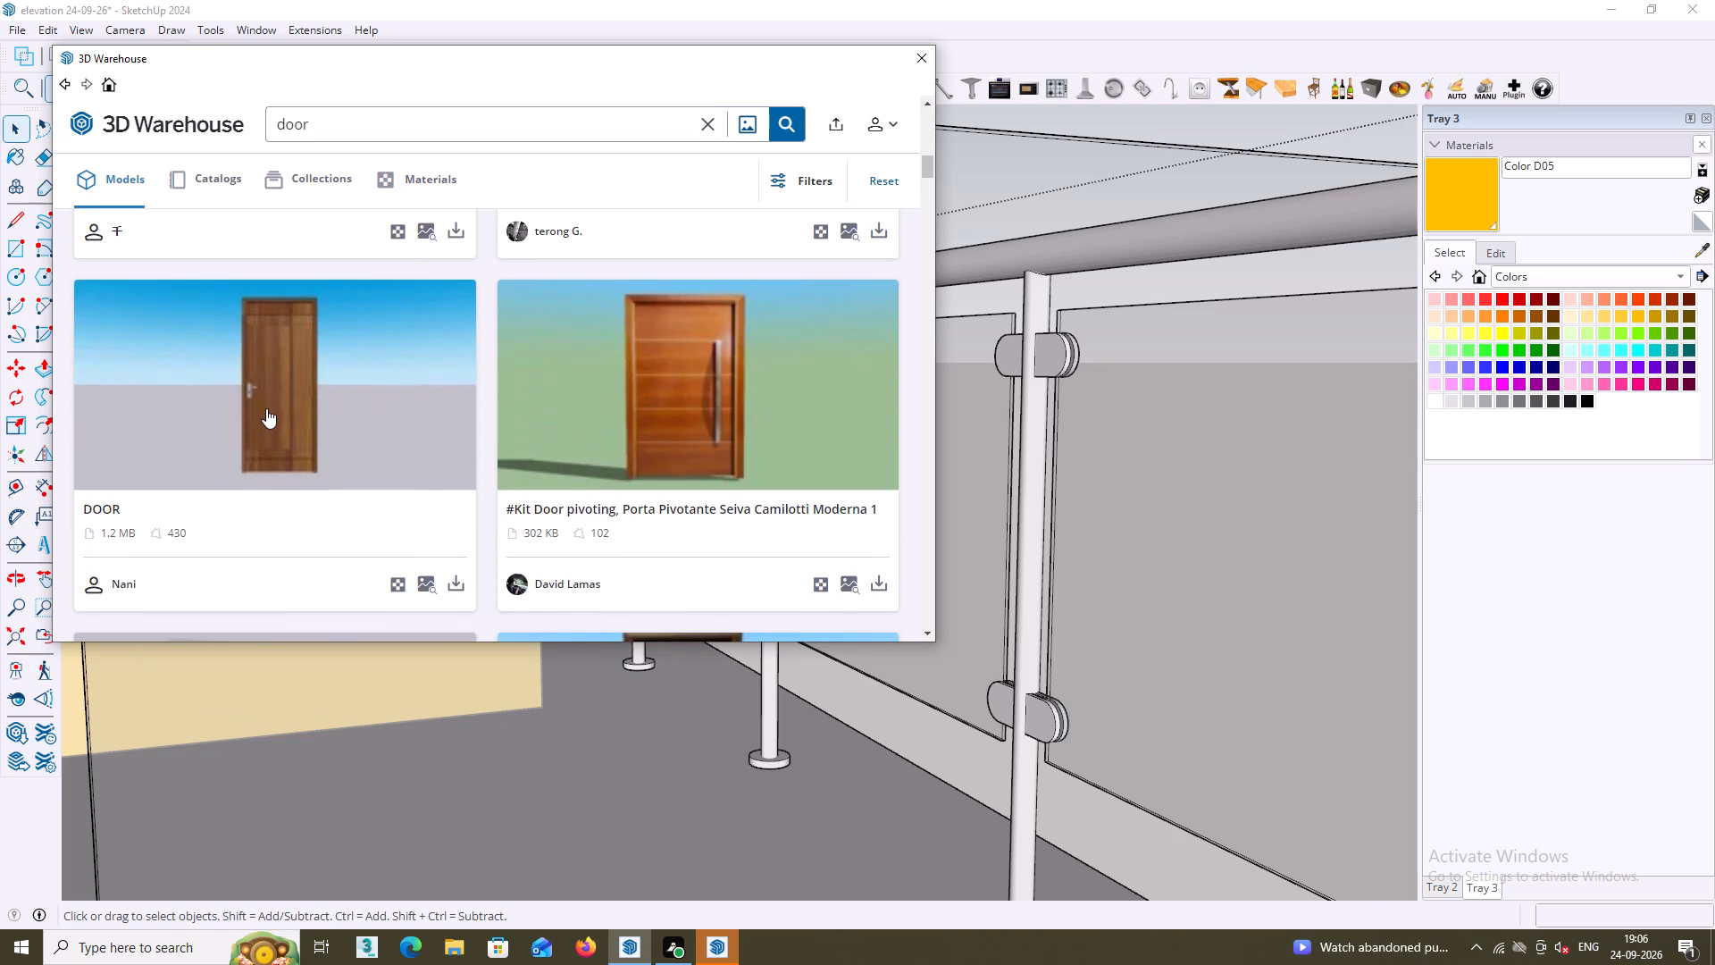
pyautogui.click(266, 408)
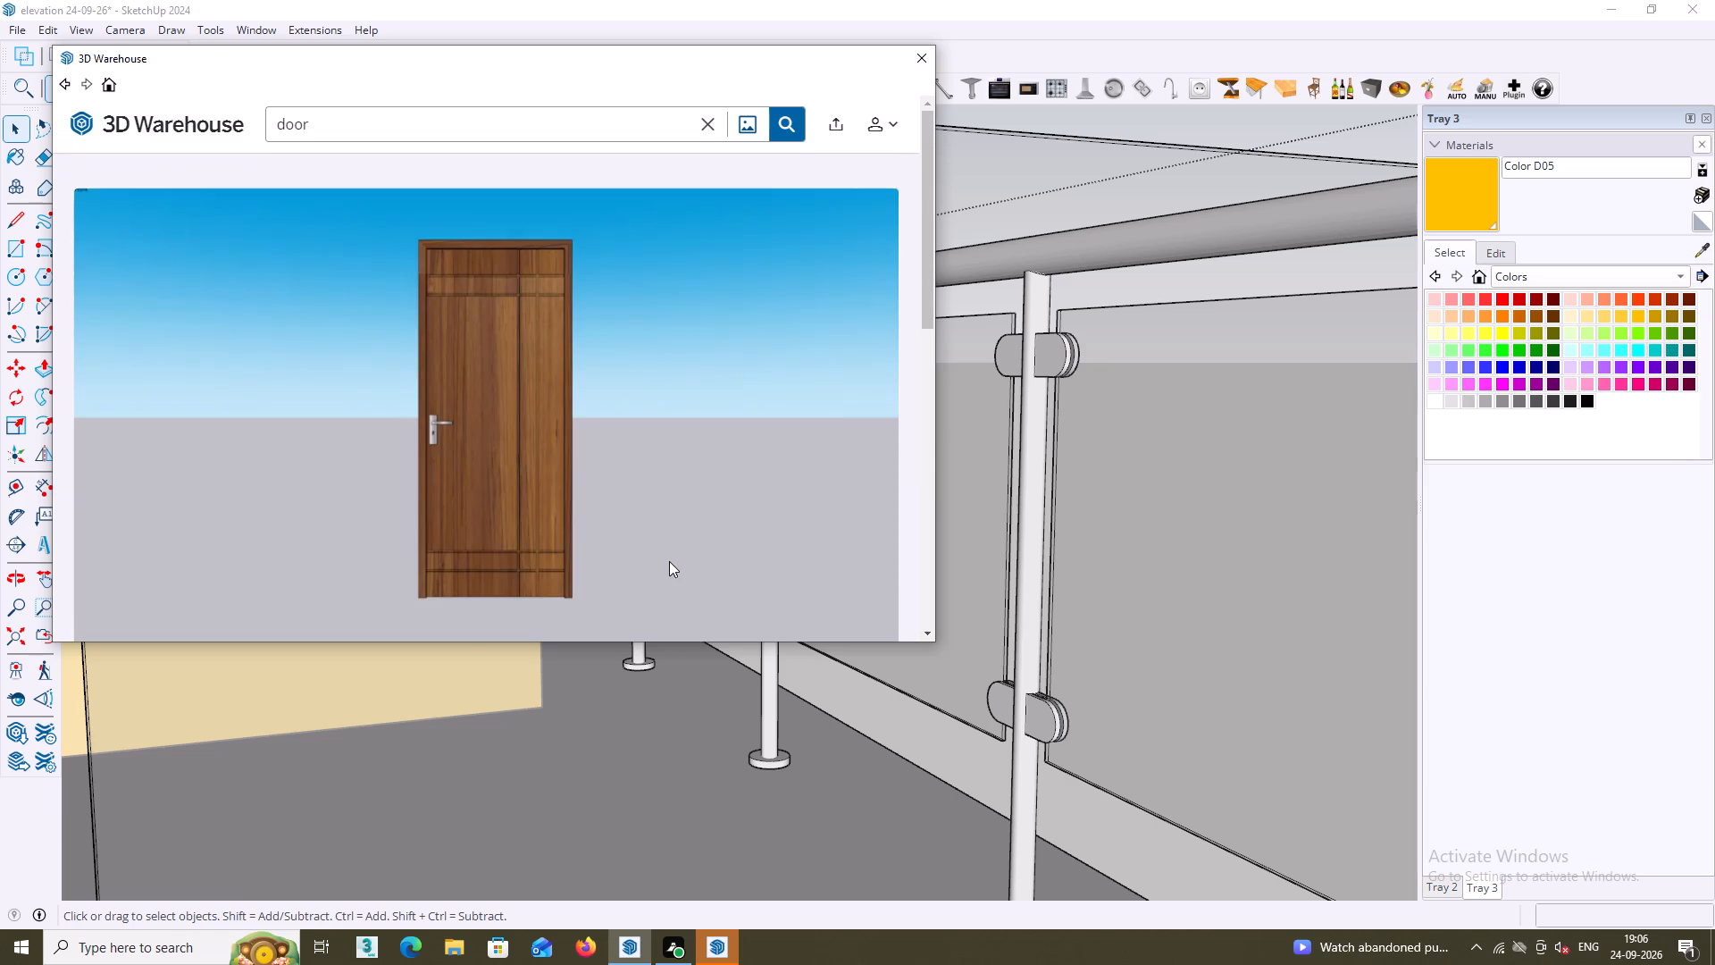
pyautogui.scroll(-2, 691, 547)
pyautogui.scroll(-1, 597, 514)
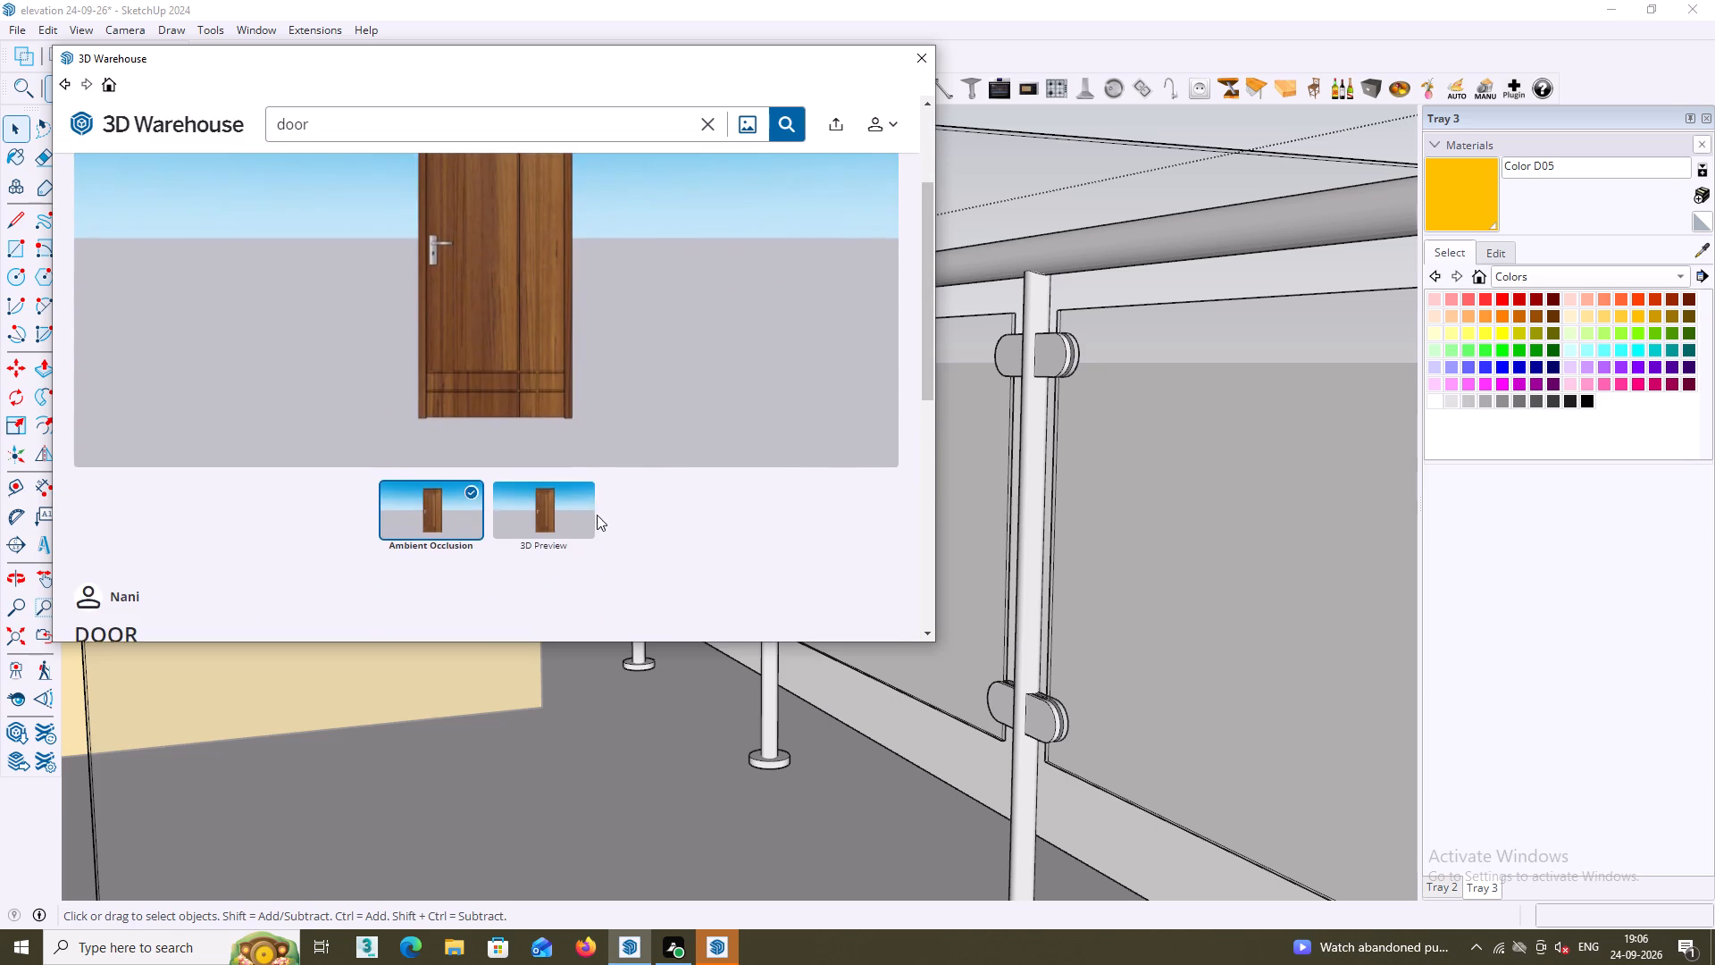
pyautogui.scroll(-2, 597, 515)
pyautogui.click(745, 419)
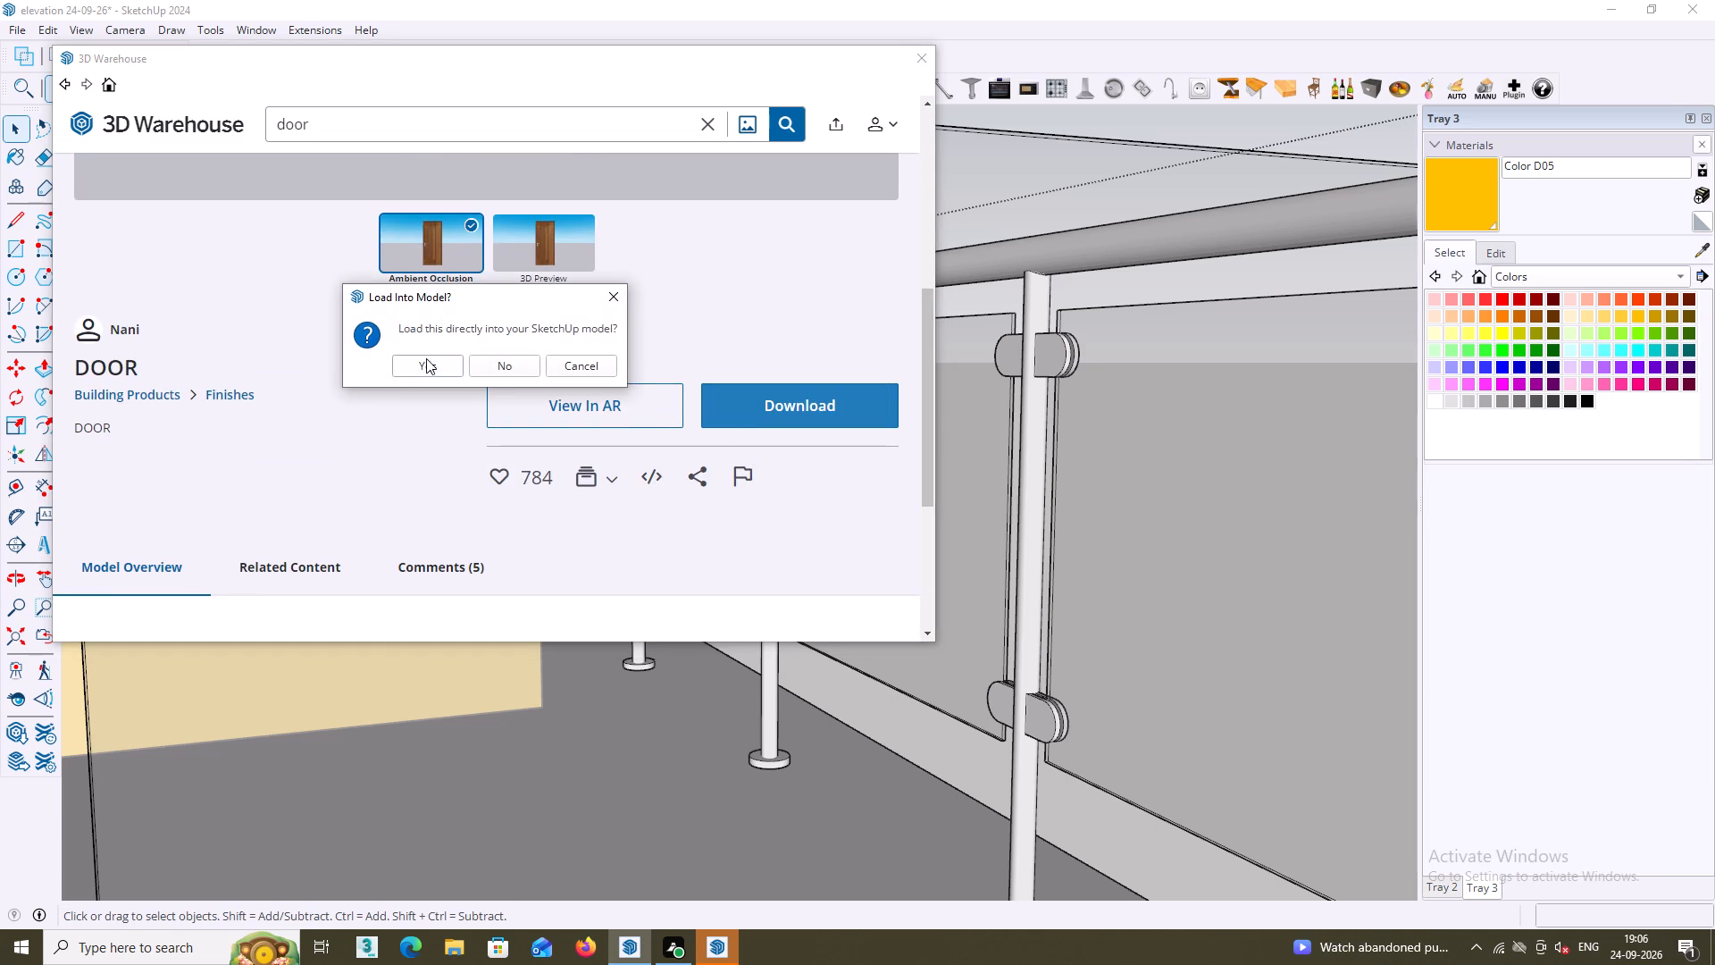
pyautogui.click(426, 363)
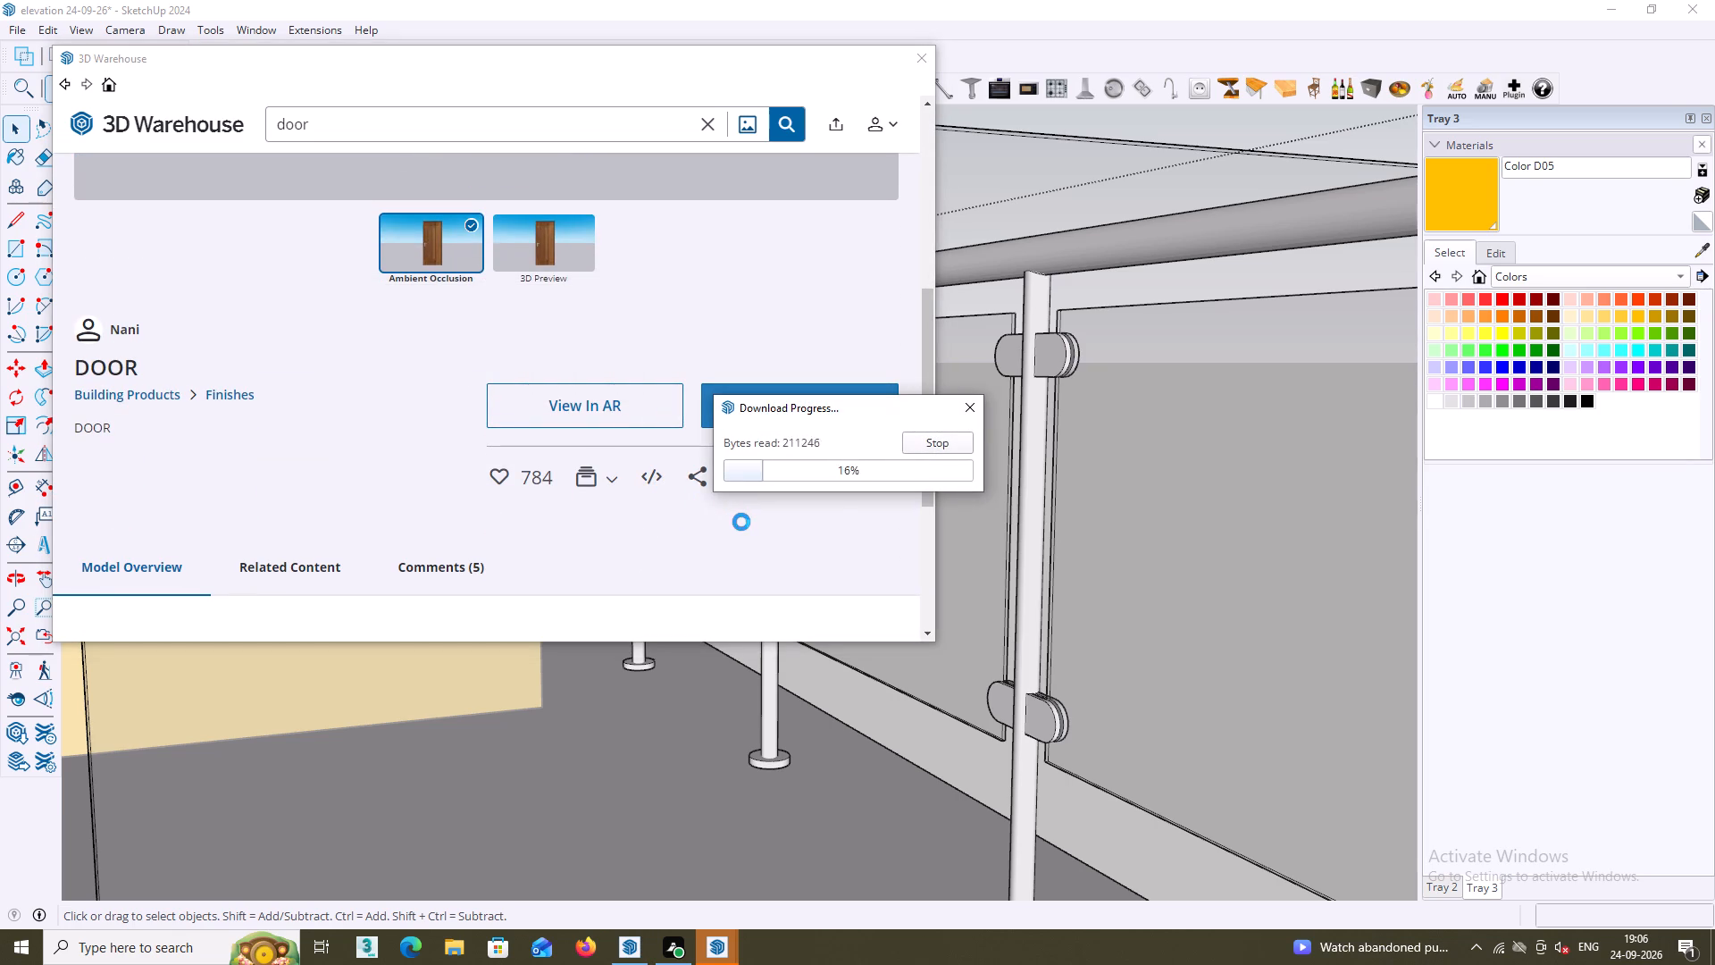
# Place the wooden door at the bottom corner of the ground-floor doorway opening, on the side nearest the small framed wall square.
pyautogui.scroll(-1, 573, 545)
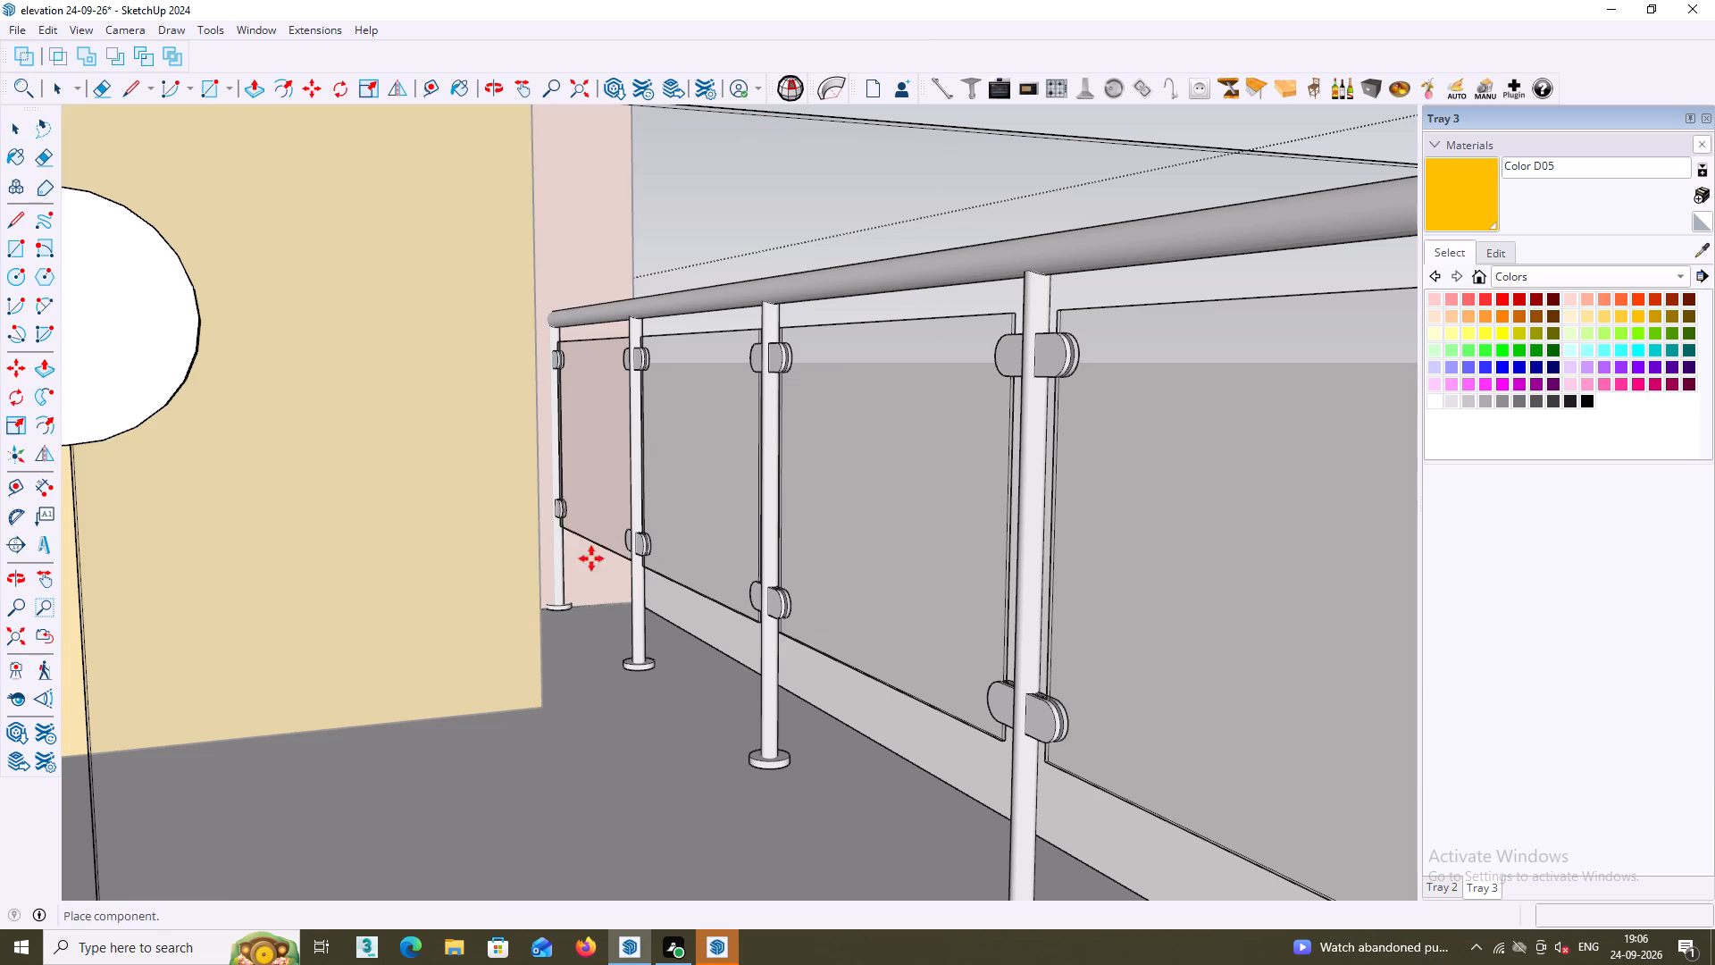
pyautogui.scroll(-20, 591, 558)
pyautogui.scroll(-6, 591, 558)
pyautogui.moveTo(792, 597); pyautogui.dragTo(788, 619, button='middle')
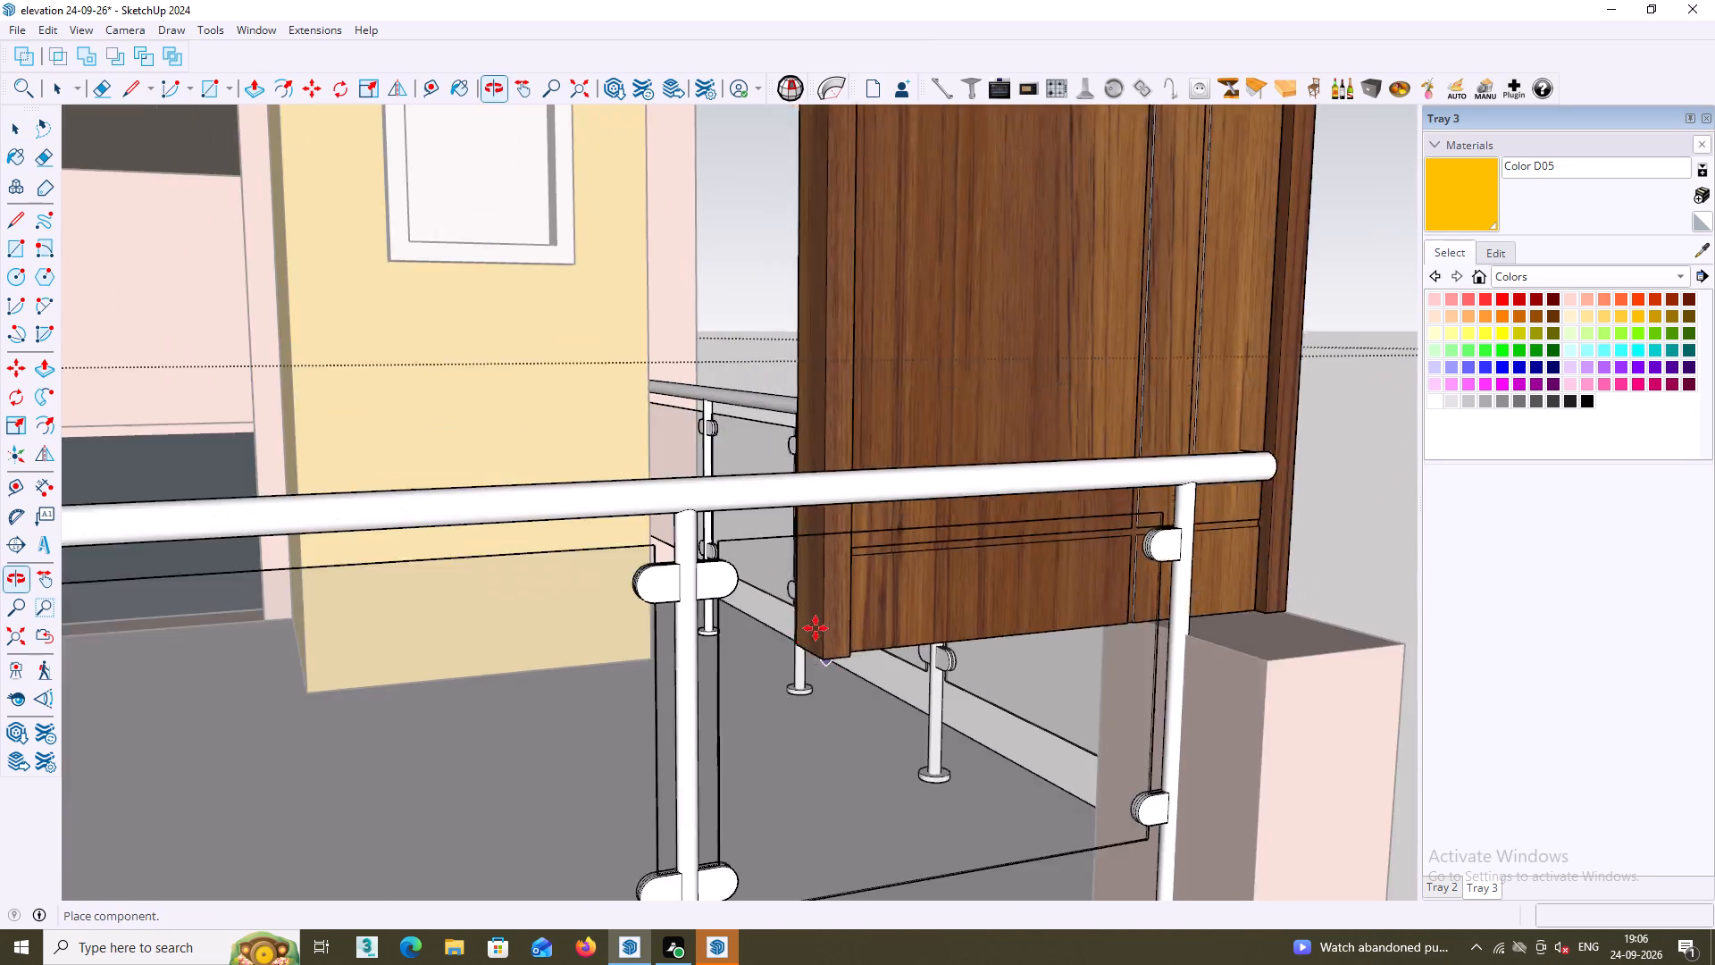
pyautogui.scroll(-13, 816, 628)
pyautogui.scroll(-4, 822, 709)
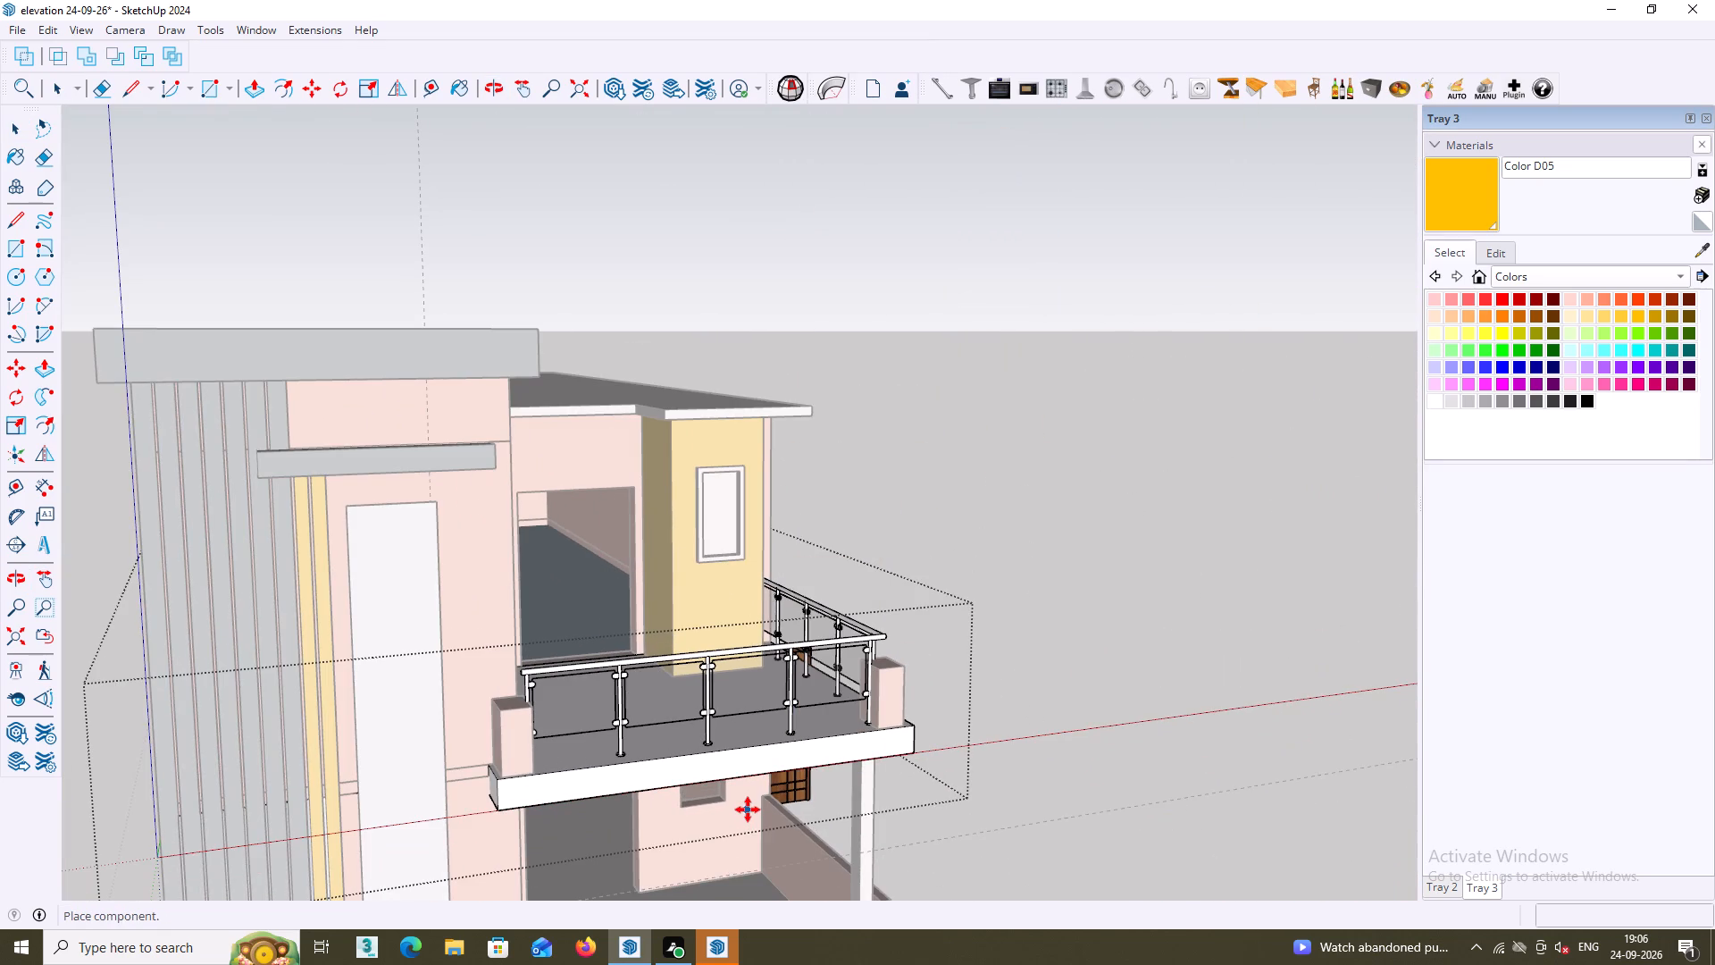
pyautogui.keyDown('shift'); pyautogui.moveTo(748, 810); pyautogui.dragTo(788, 580, button='middle'); pyautogui.keyUp('shift')
pyautogui.scroll(5, 696, 693)
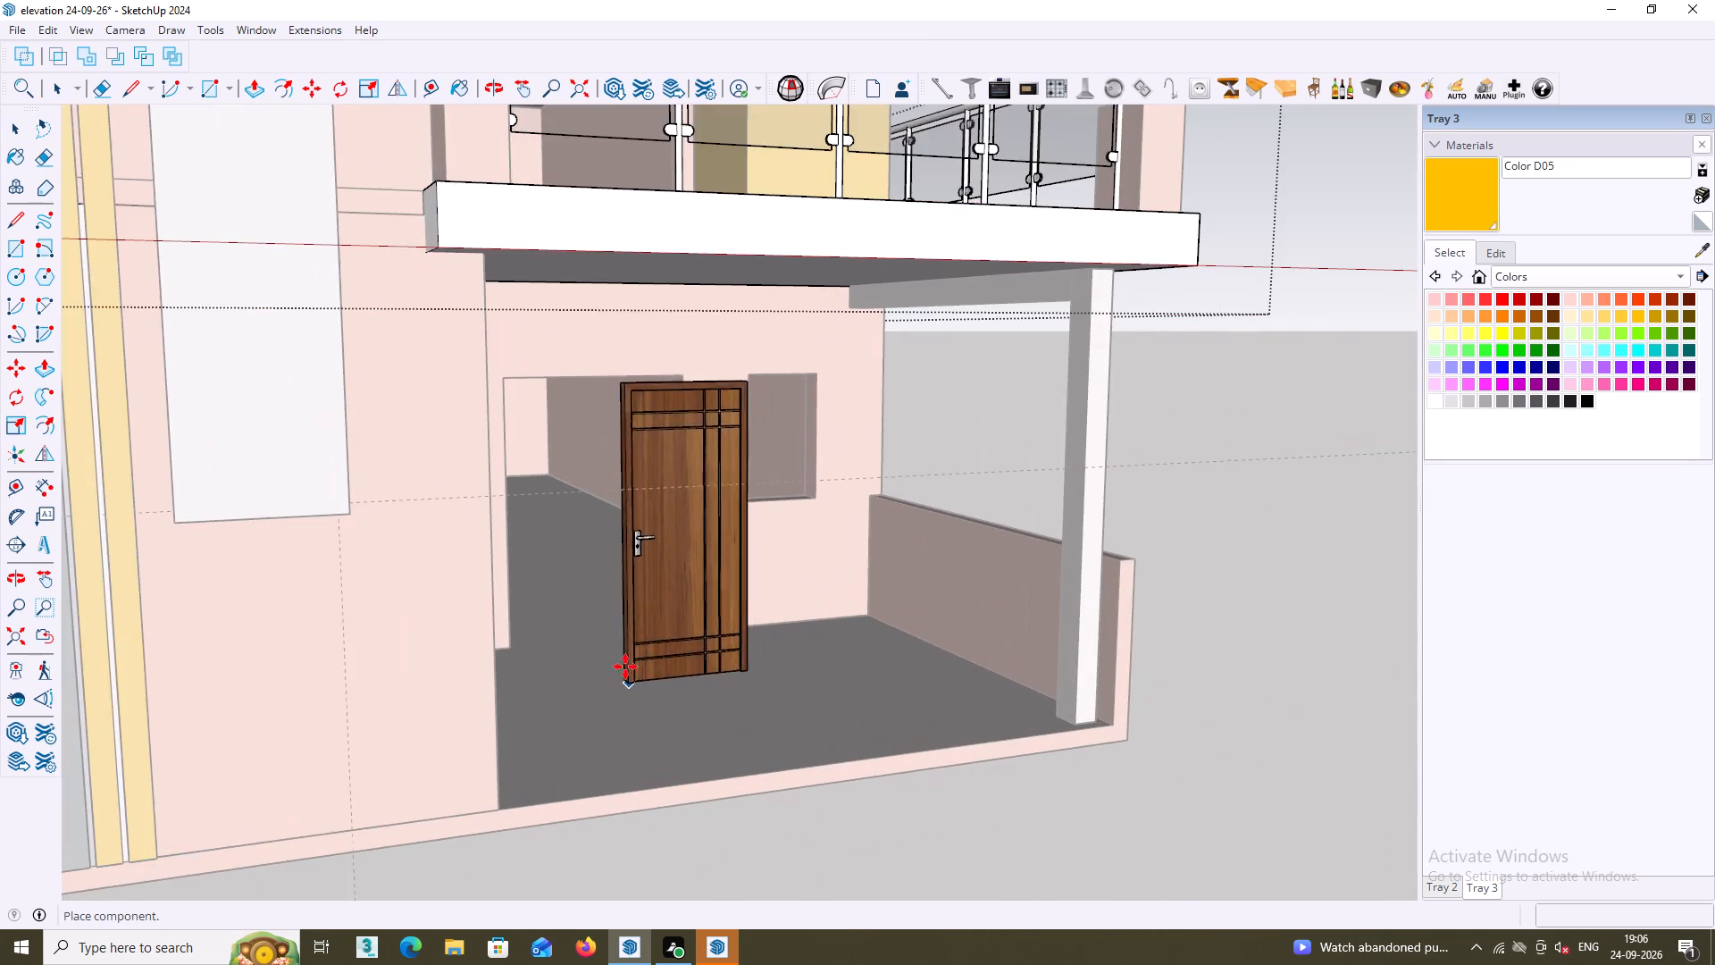
pyautogui.moveTo(621, 659); pyautogui.dragTo(557, 642, button='middle')
pyautogui.scroll(6, 523, 632)
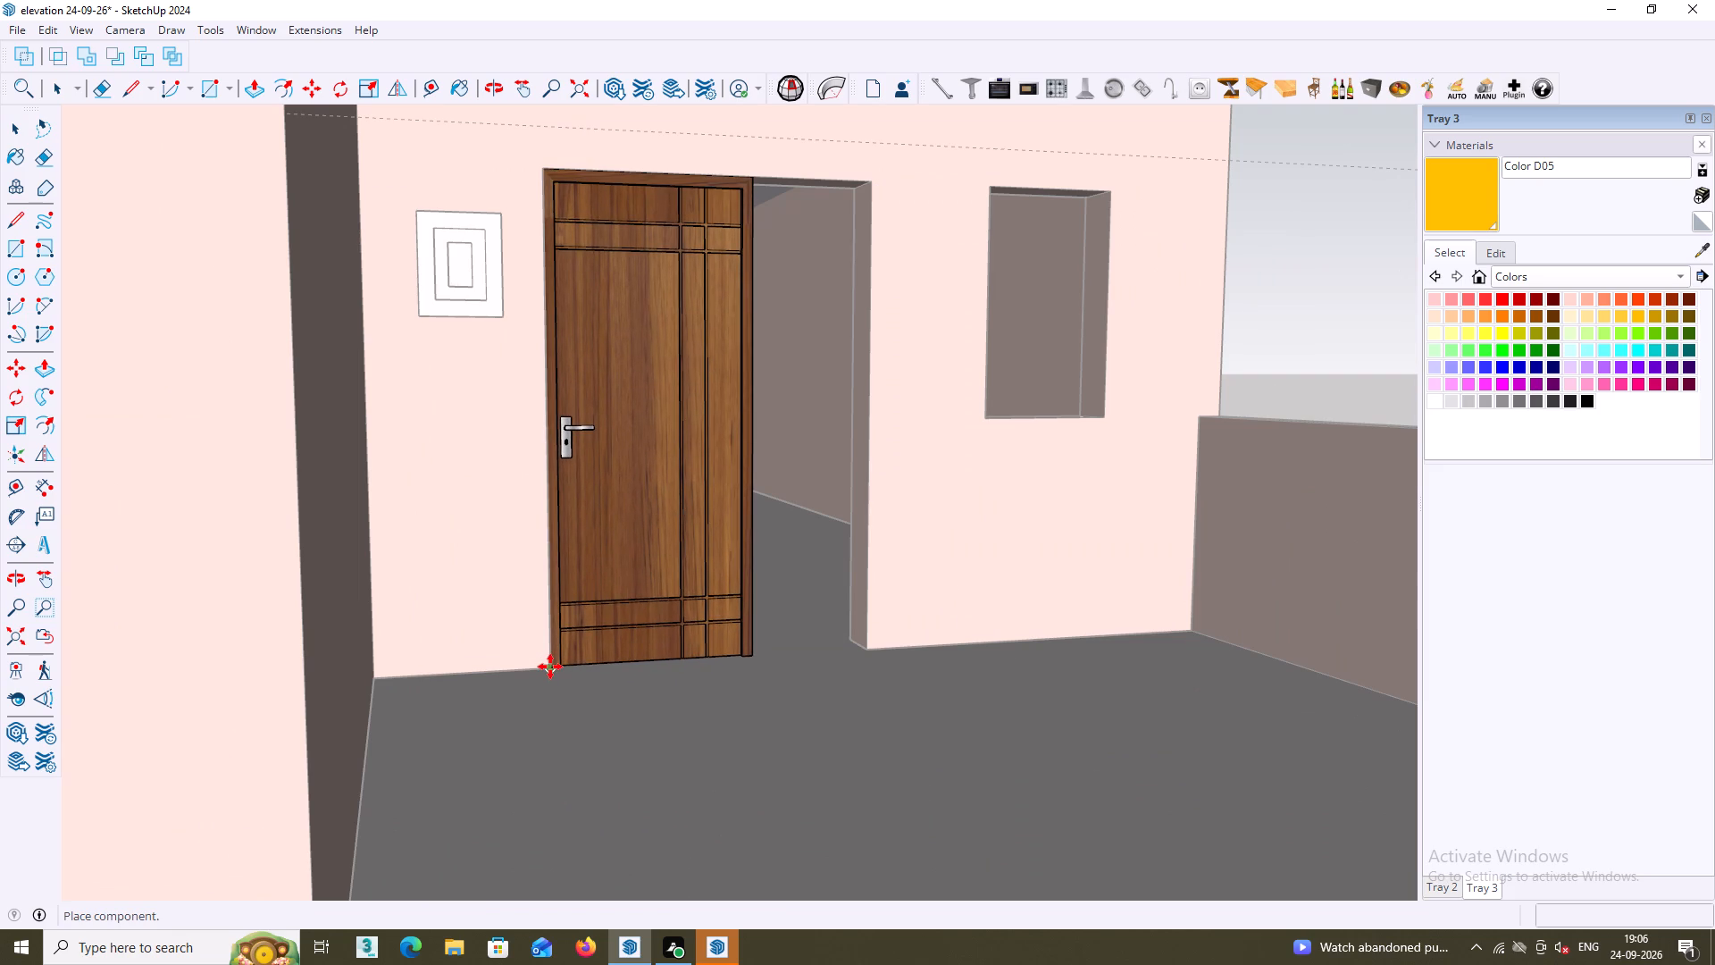
pyautogui.click(550, 667)
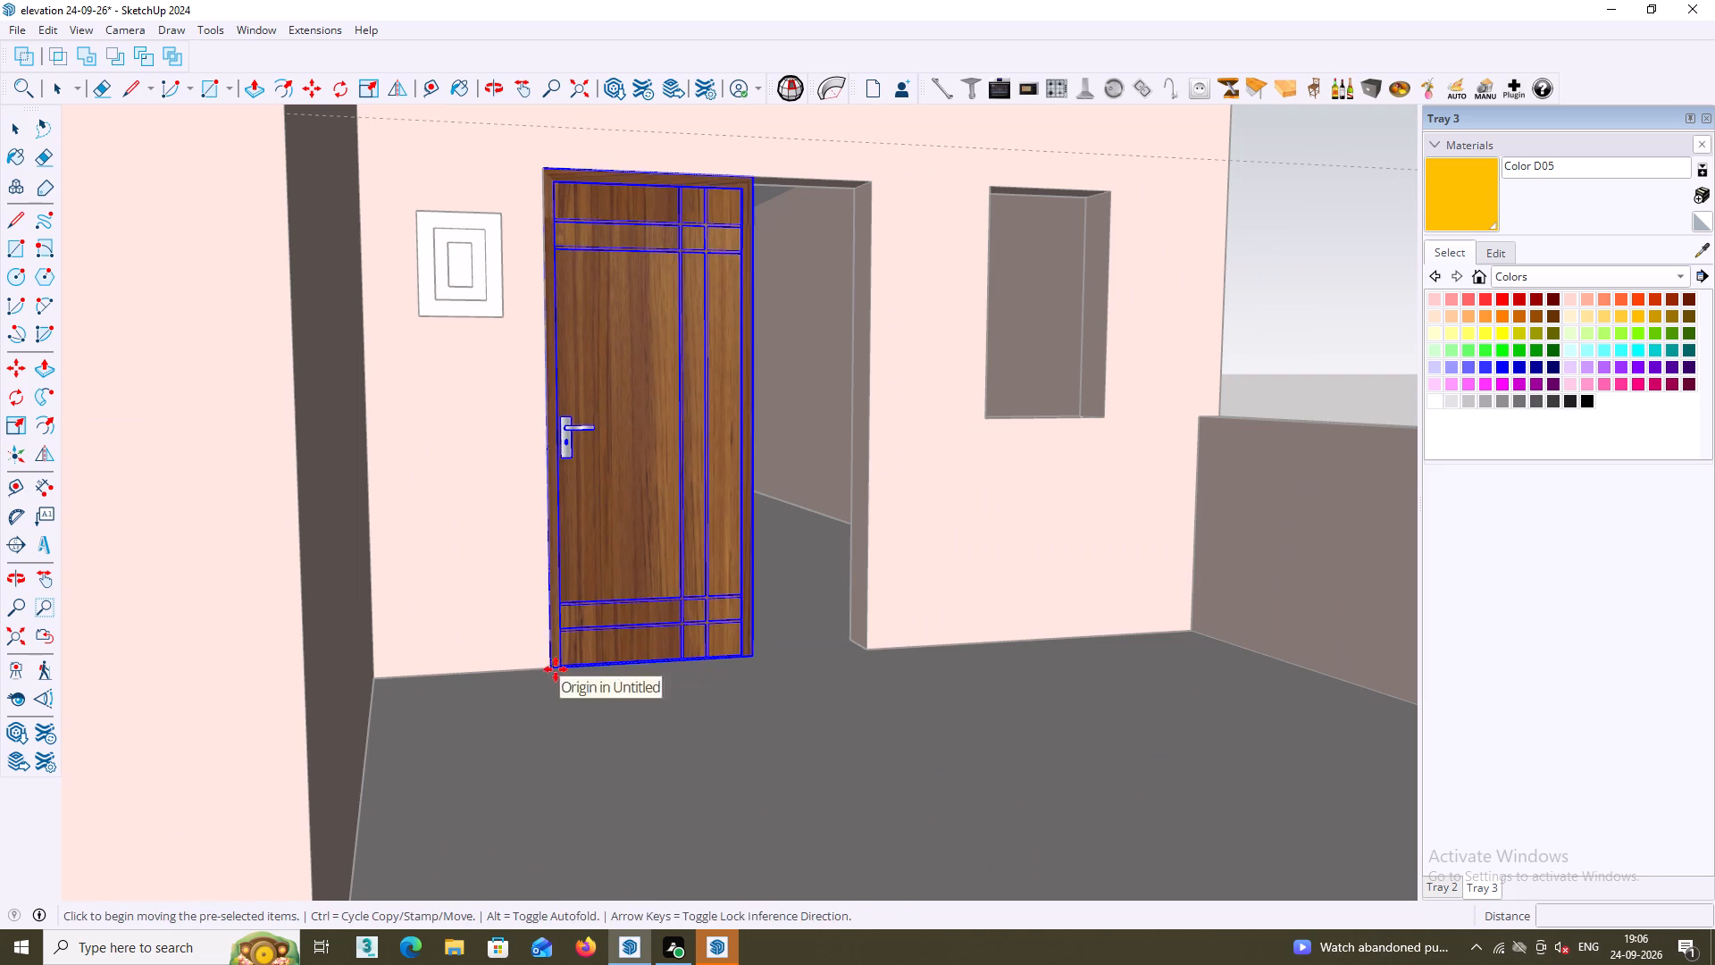
# Scale the wooden door's width along the red axis by about 1.61 to fill the doorway opening, and leave the house group.
pyautogui.moveTo(734, 595); pyautogui.dragTo(686, 600, button='middle')
pyautogui.moveTo(737, 572); pyautogui.dragTo(568, 575, button='middle')
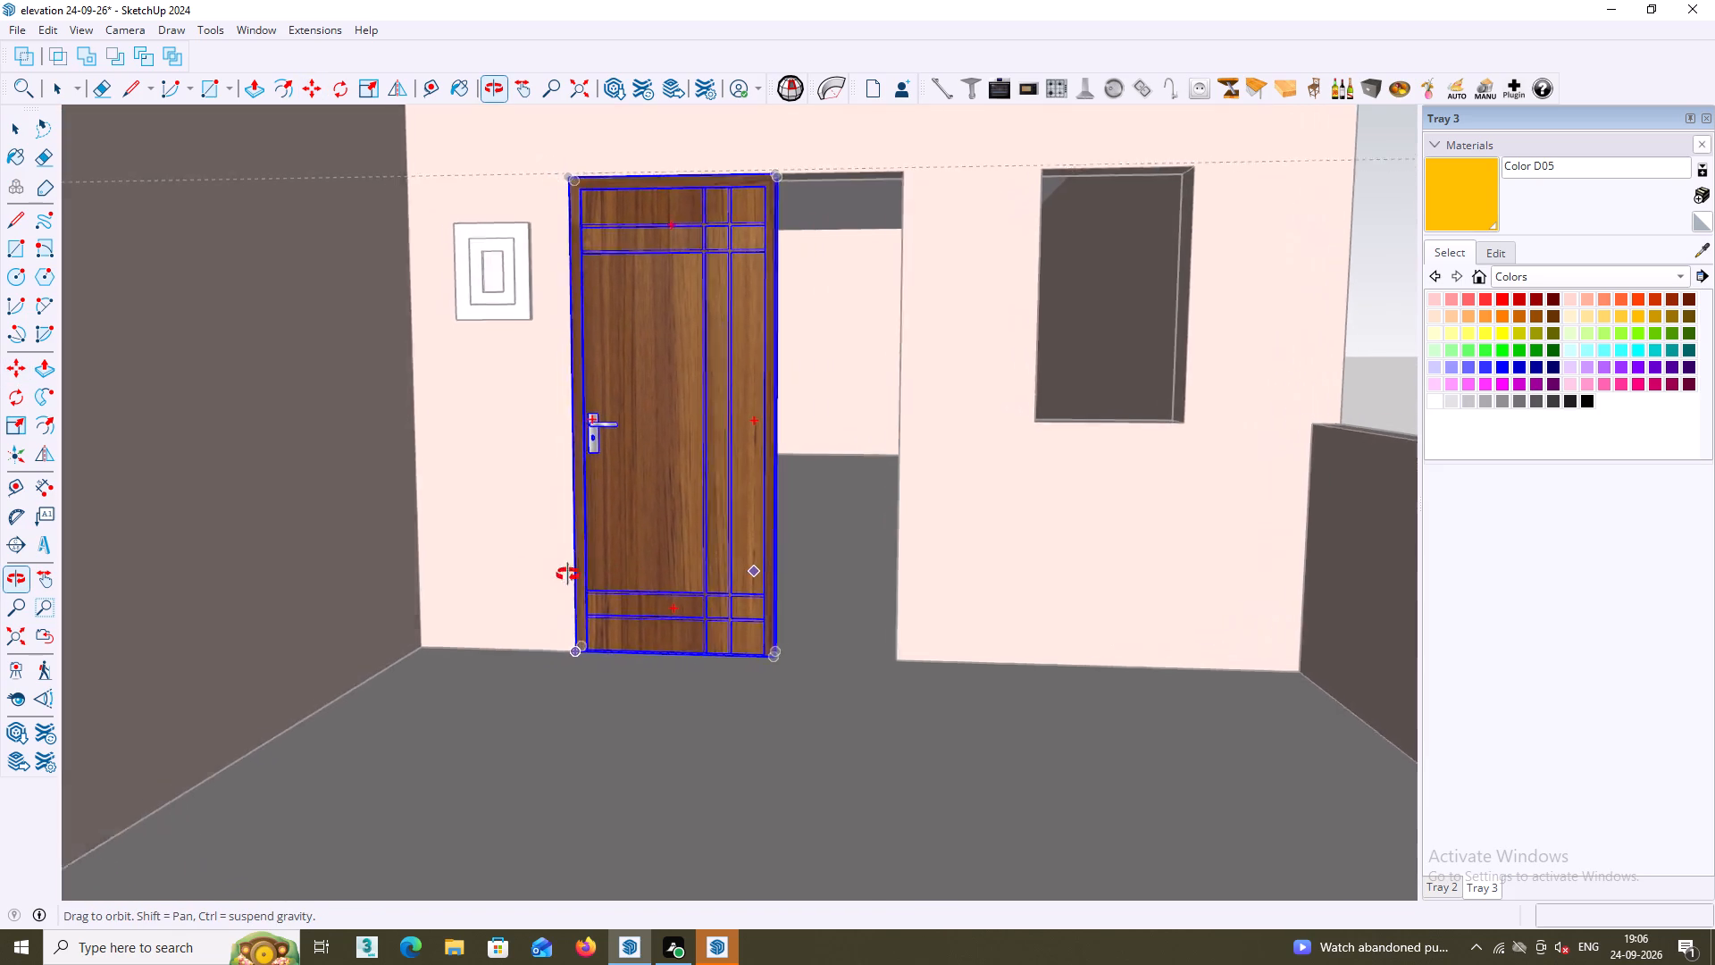
pyautogui.moveTo(568, 575); pyautogui.dragTo(460, 580, button='middle')
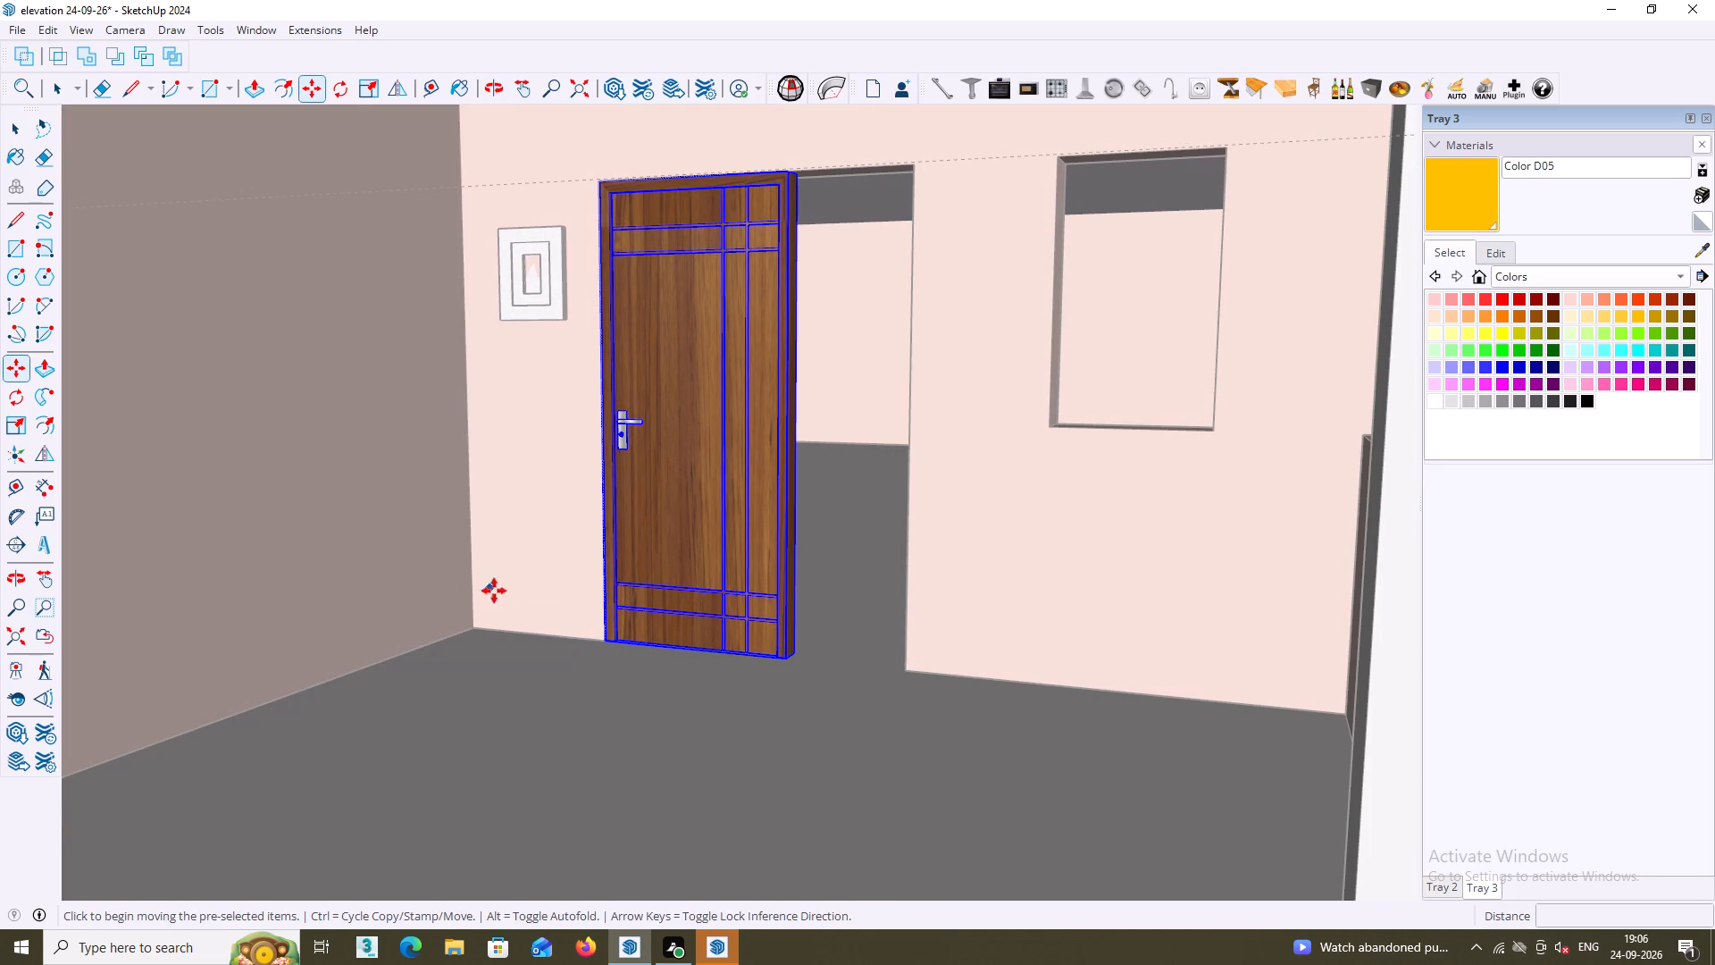
pyautogui.press('s')
pyautogui.scroll(5, 807, 400)
pyautogui.scroll(-3, 779, 437)
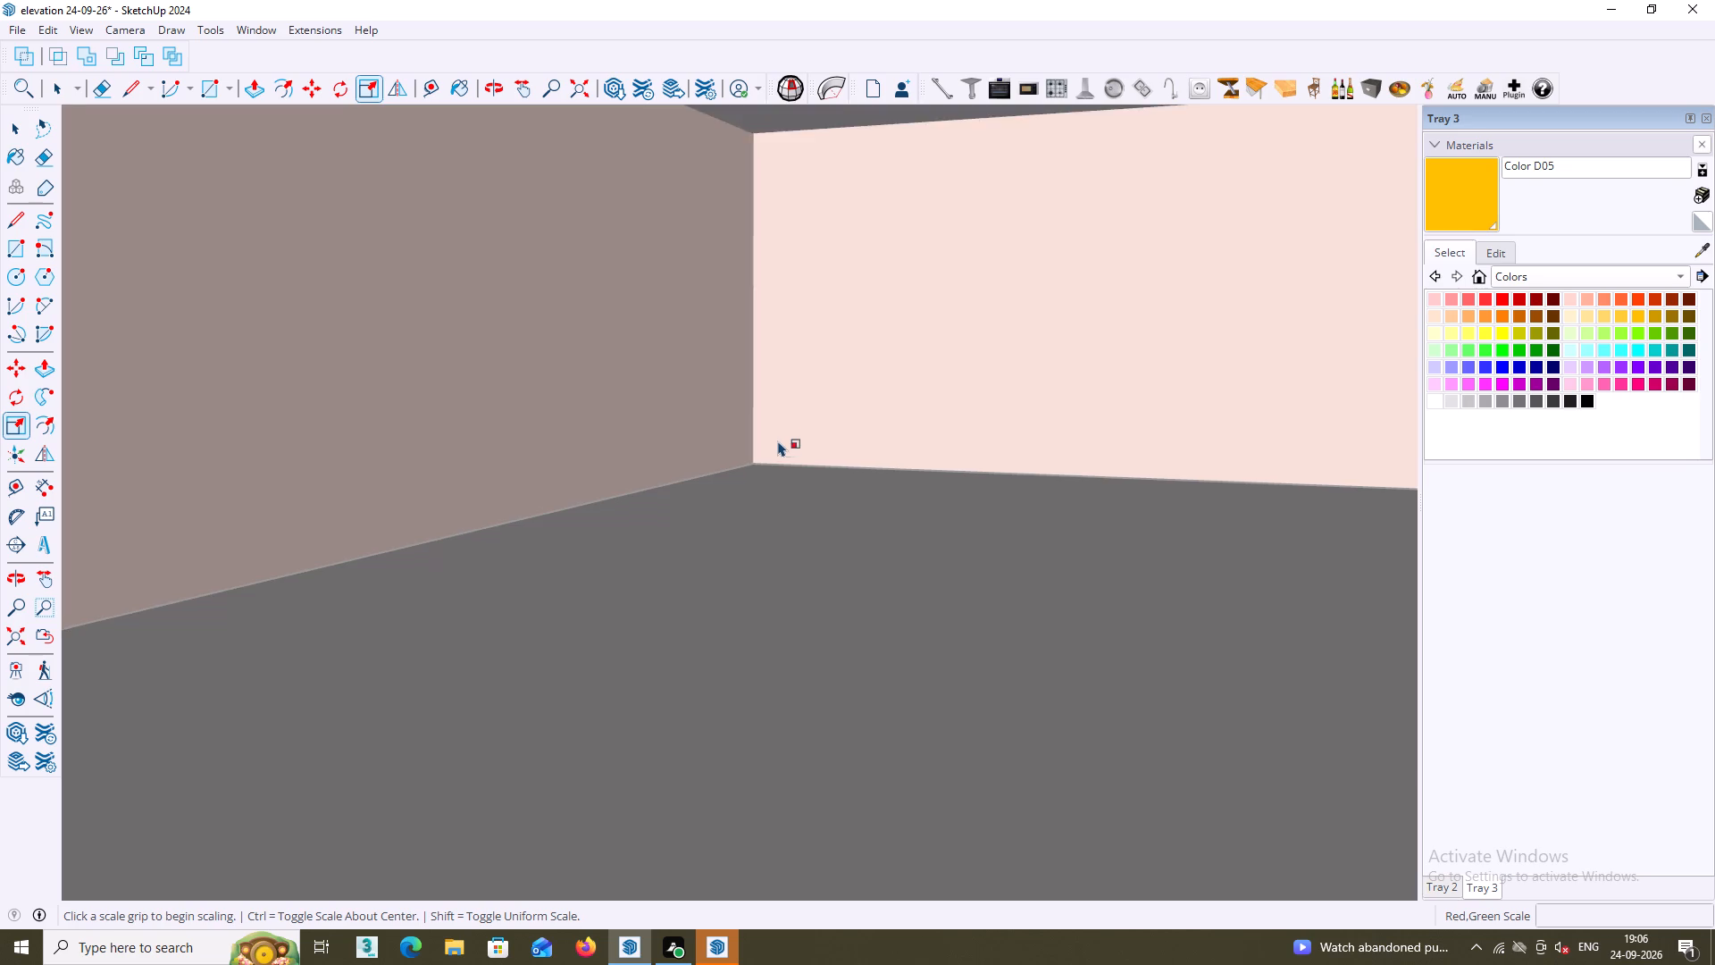
pyautogui.scroll(-3, 778, 441)
pyautogui.scroll(4, 761, 466)
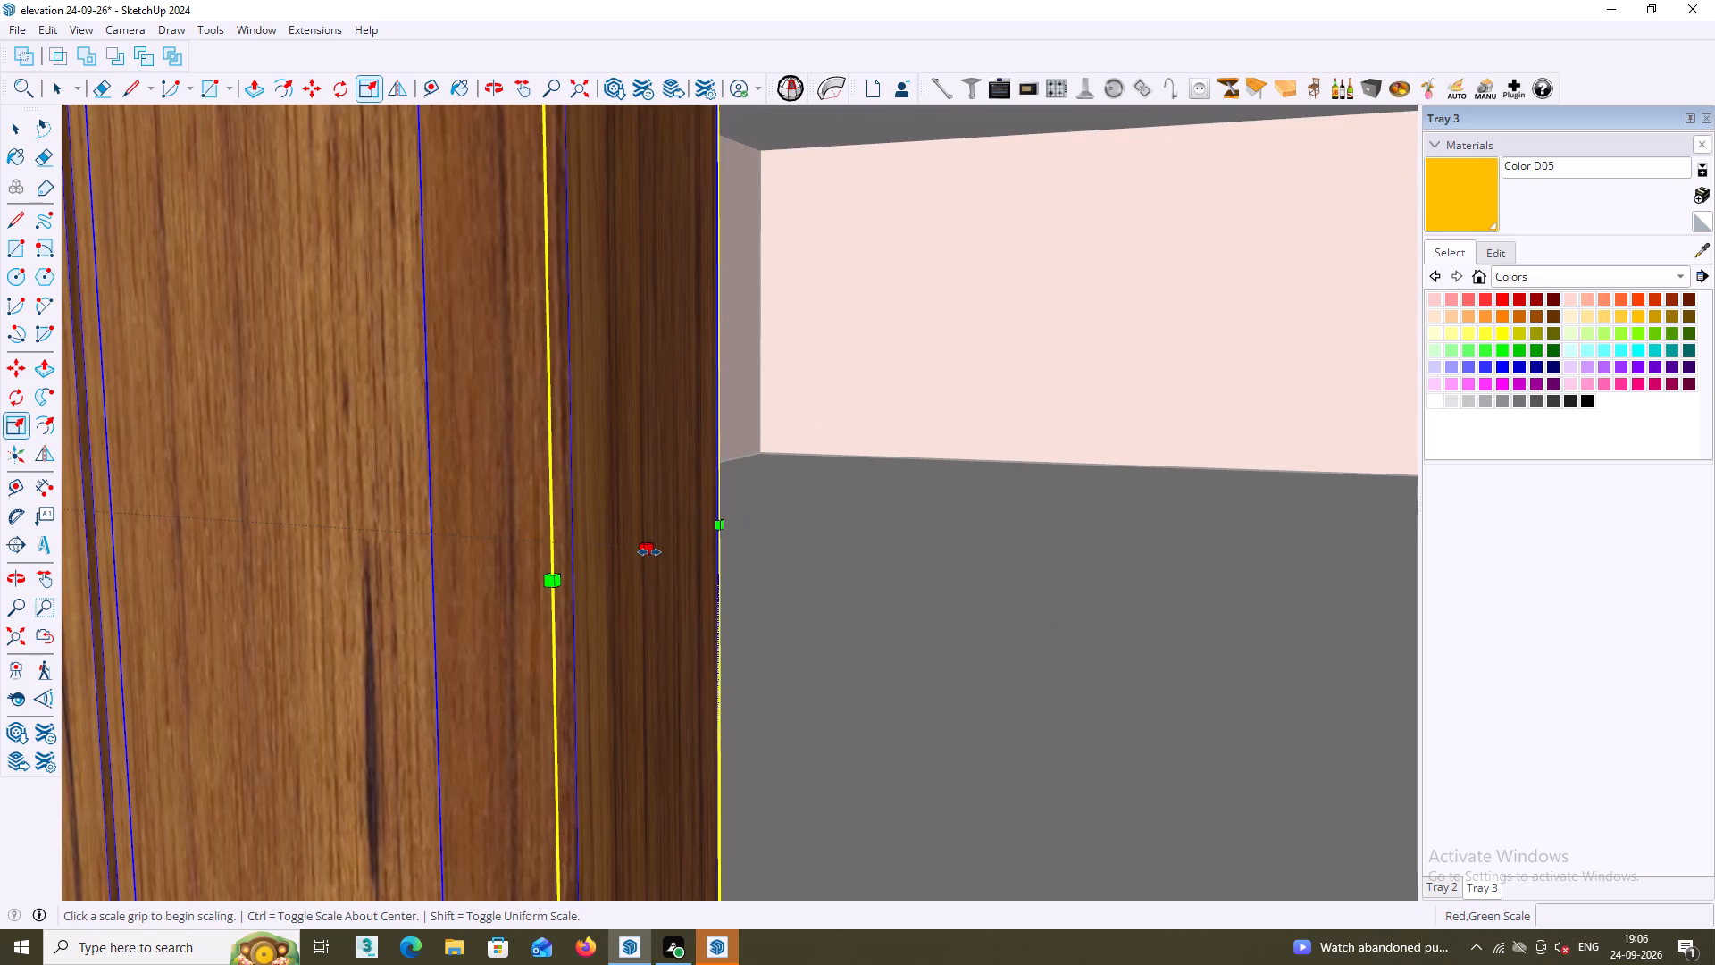
pyautogui.click(649, 552)
pyautogui.scroll(-11, 877, 583)
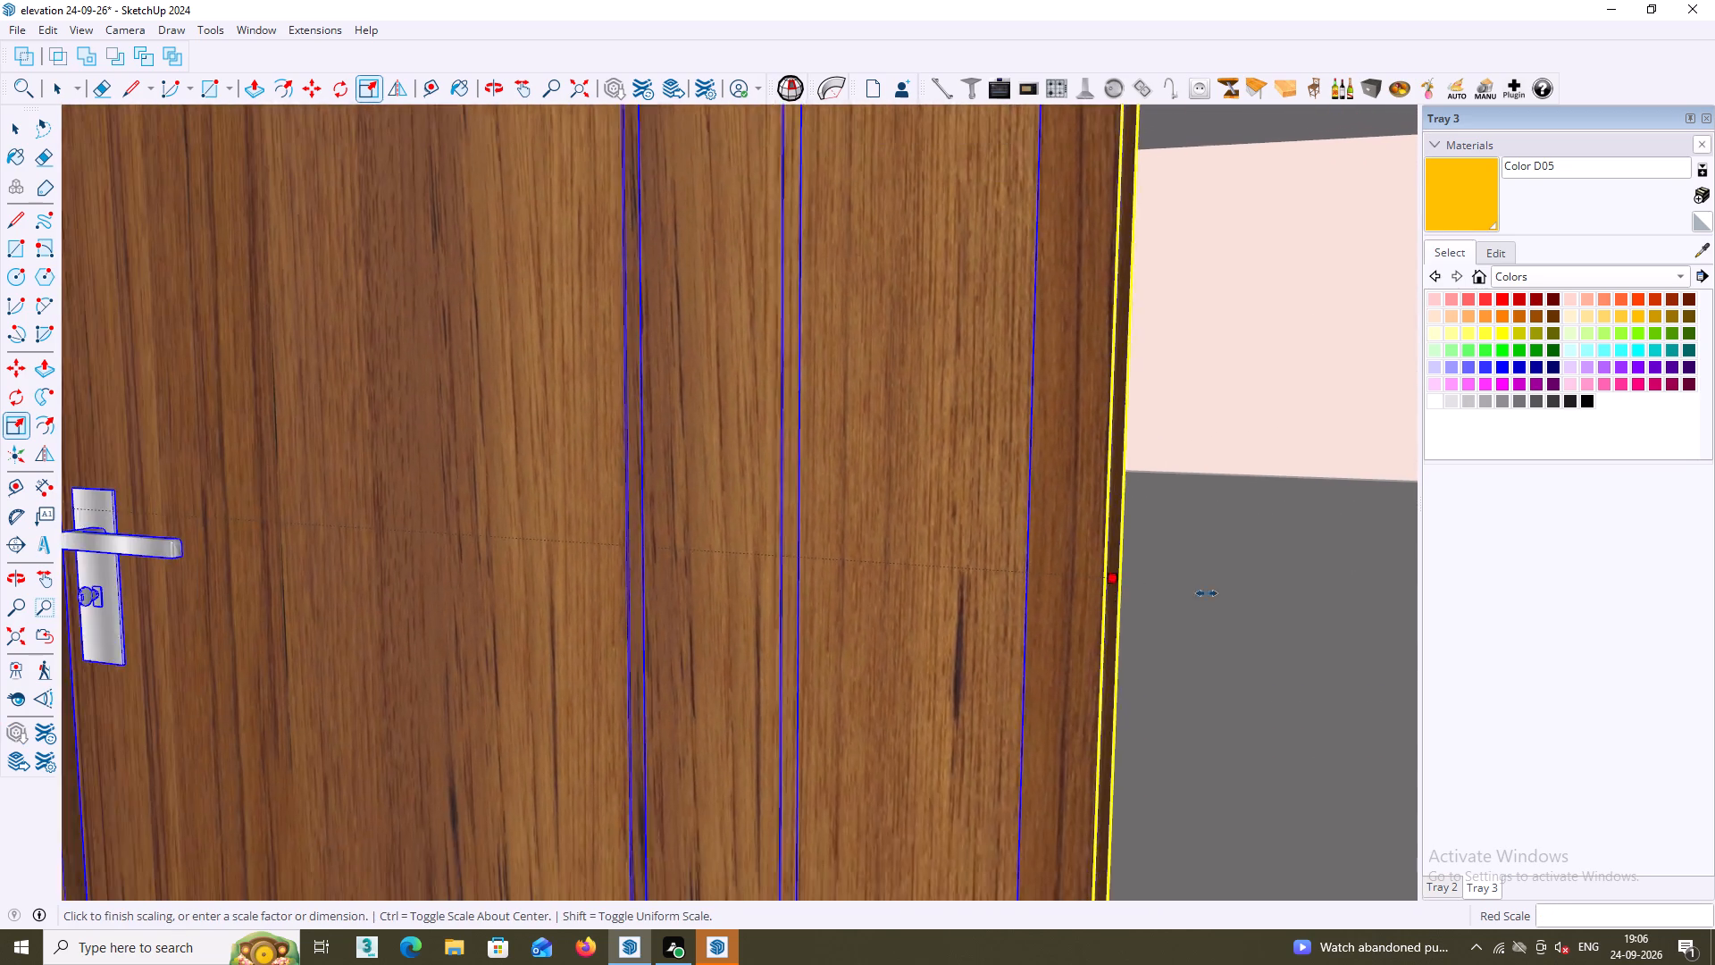
pyautogui.scroll(-6, 1207, 593)
pyautogui.keyDown('shift'); pyautogui.moveTo(1170, 529); pyautogui.dragTo(854, 346, button='middle'); pyautogui.keyUp('shift')
pyautogui.keyDown('shift'); pyautogui.scroll(-4, 854, 346); pyautogui.keyUp('shift')
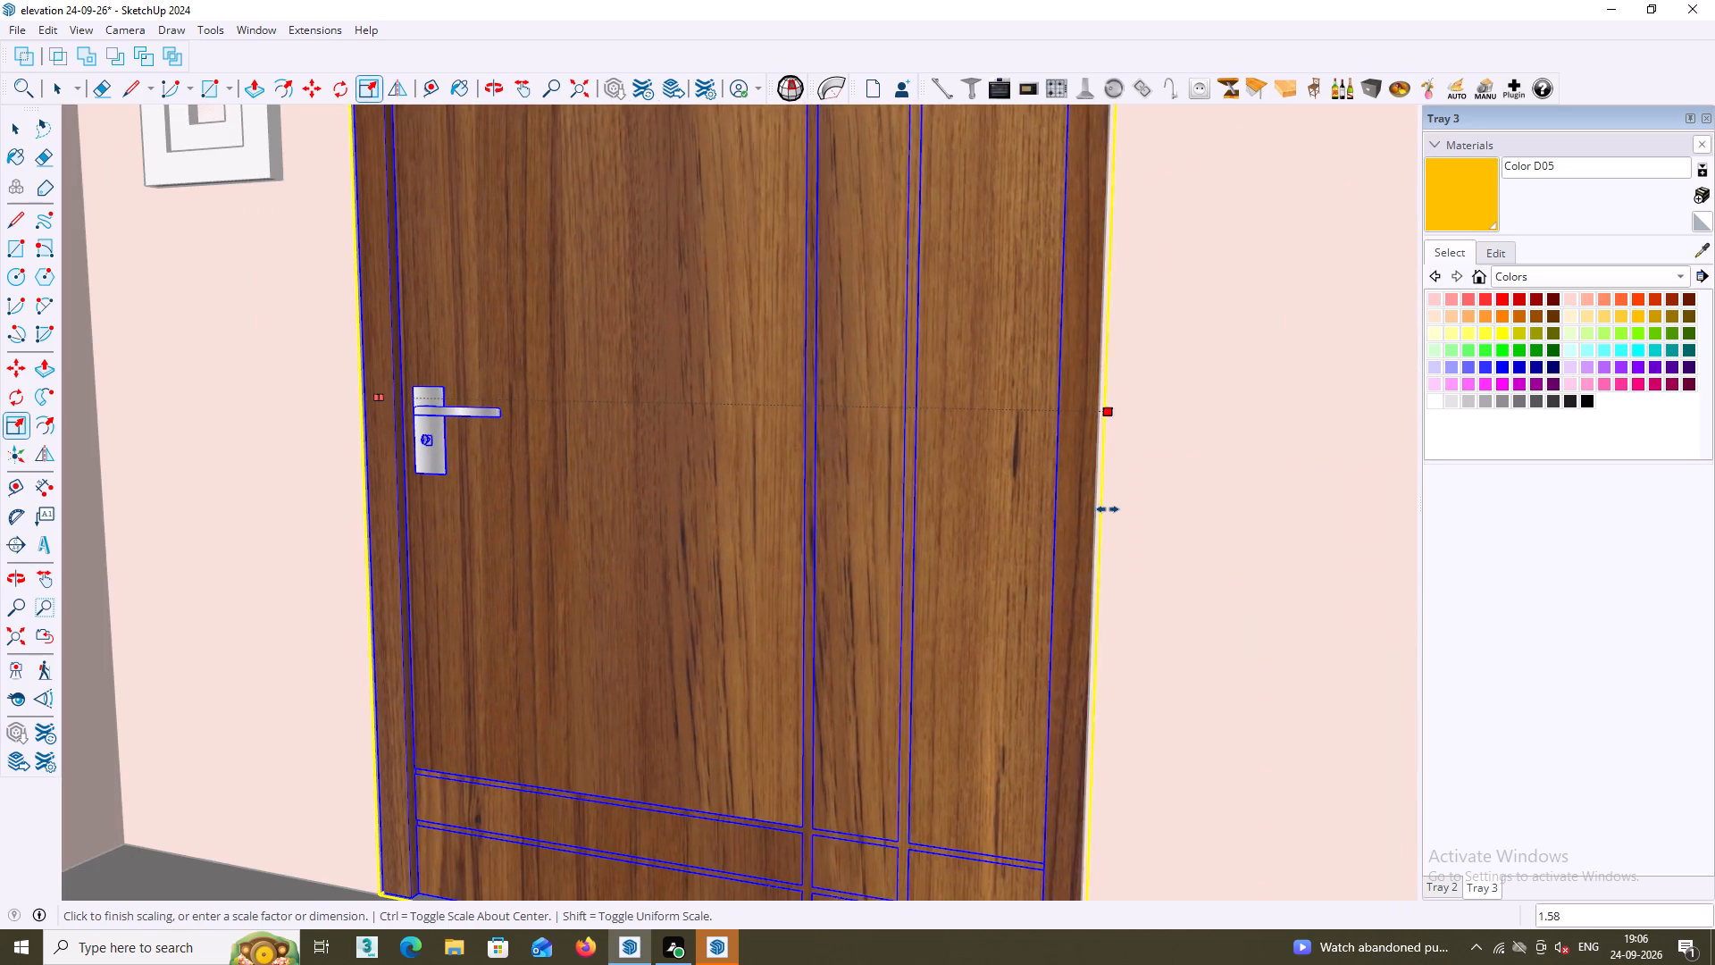
pyautogui.click(1107, 411)
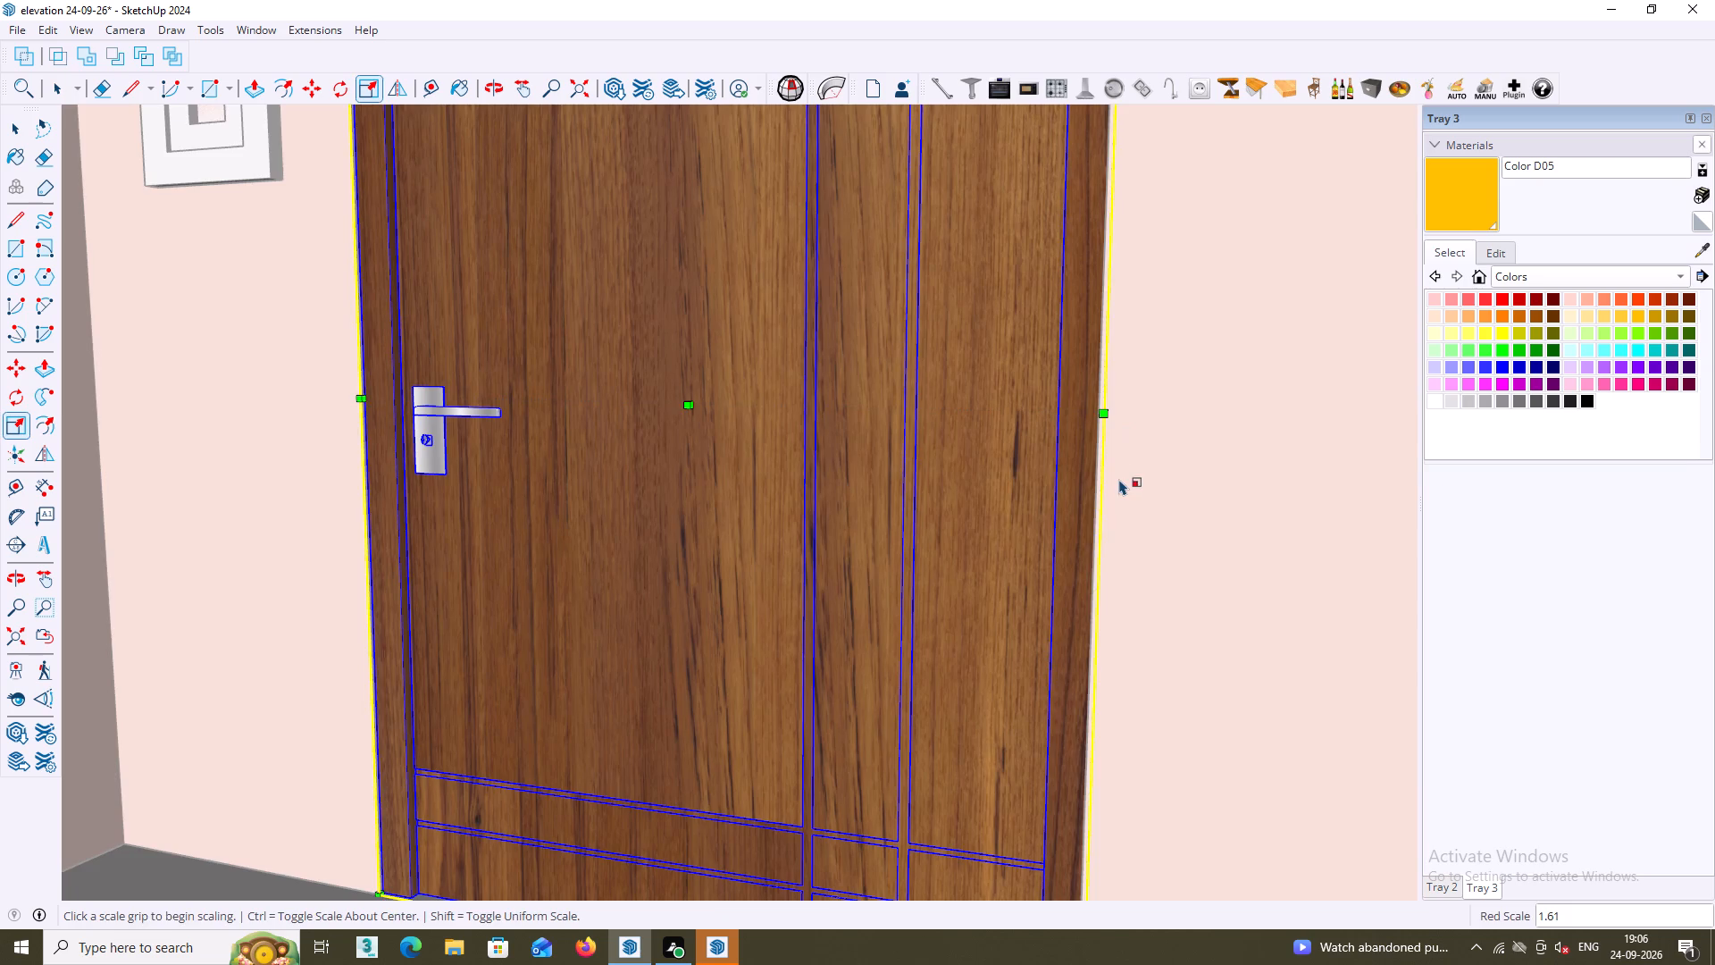
pyautogui.press('space')
pyautogui.scroll(-20, 1064, 507)
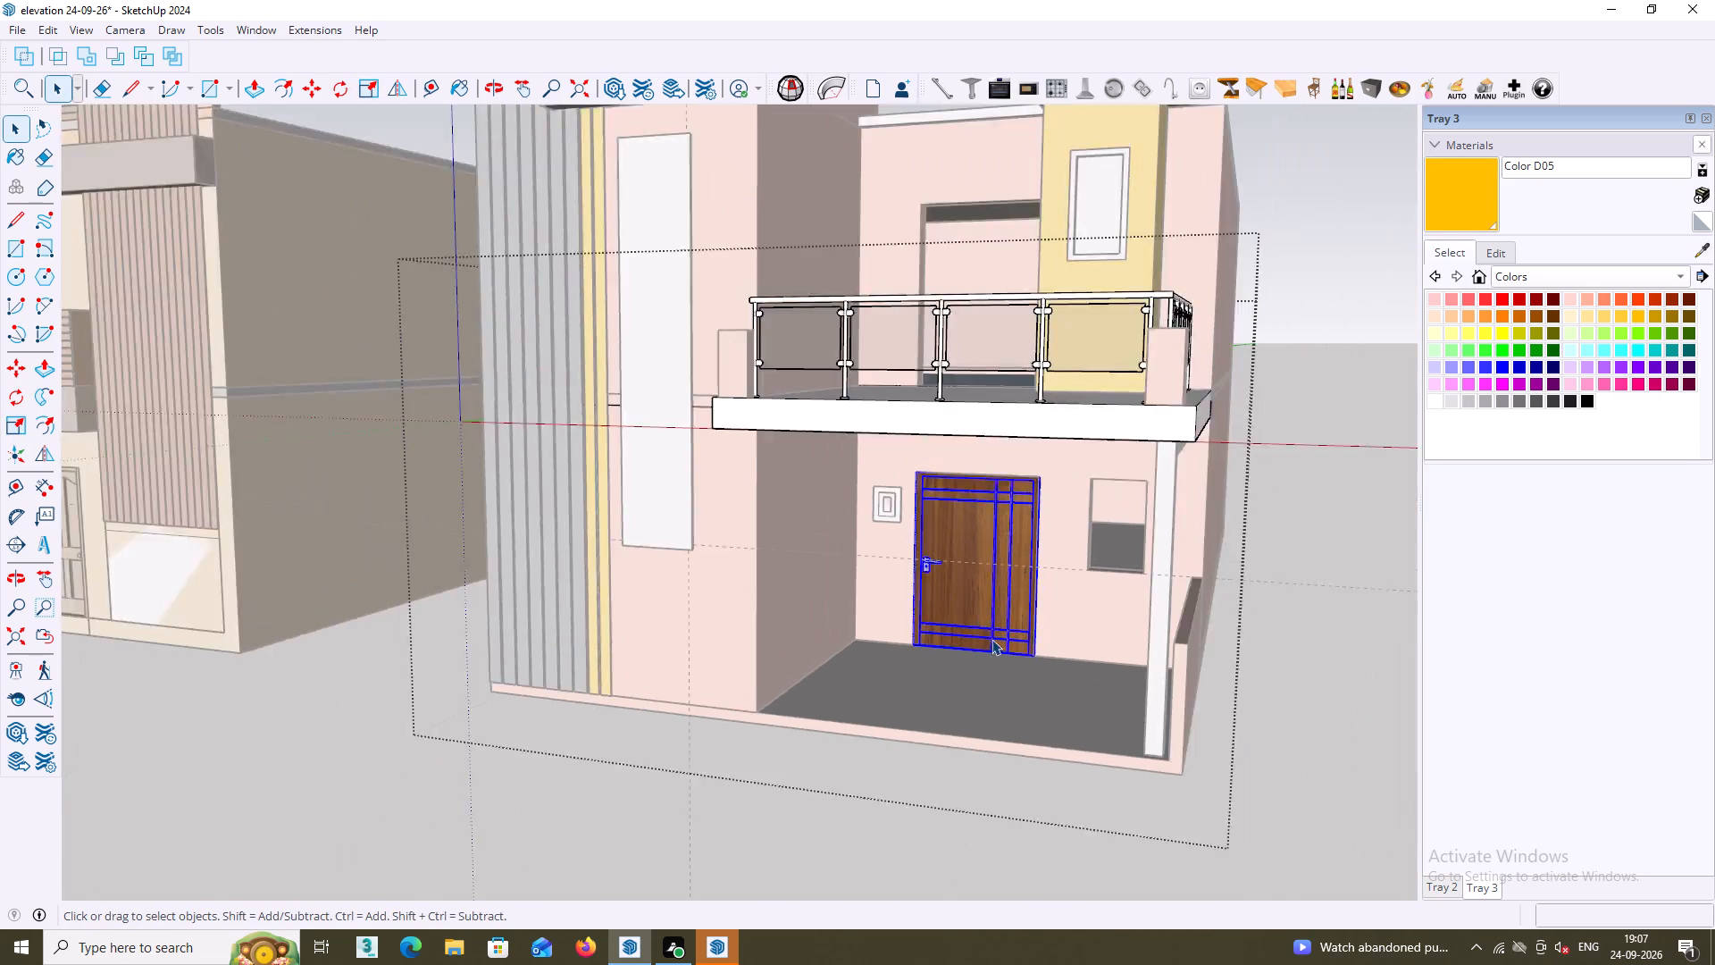
pyautogui.scroll(-5, 991, 639)
pyautogui.click(1376, 635)
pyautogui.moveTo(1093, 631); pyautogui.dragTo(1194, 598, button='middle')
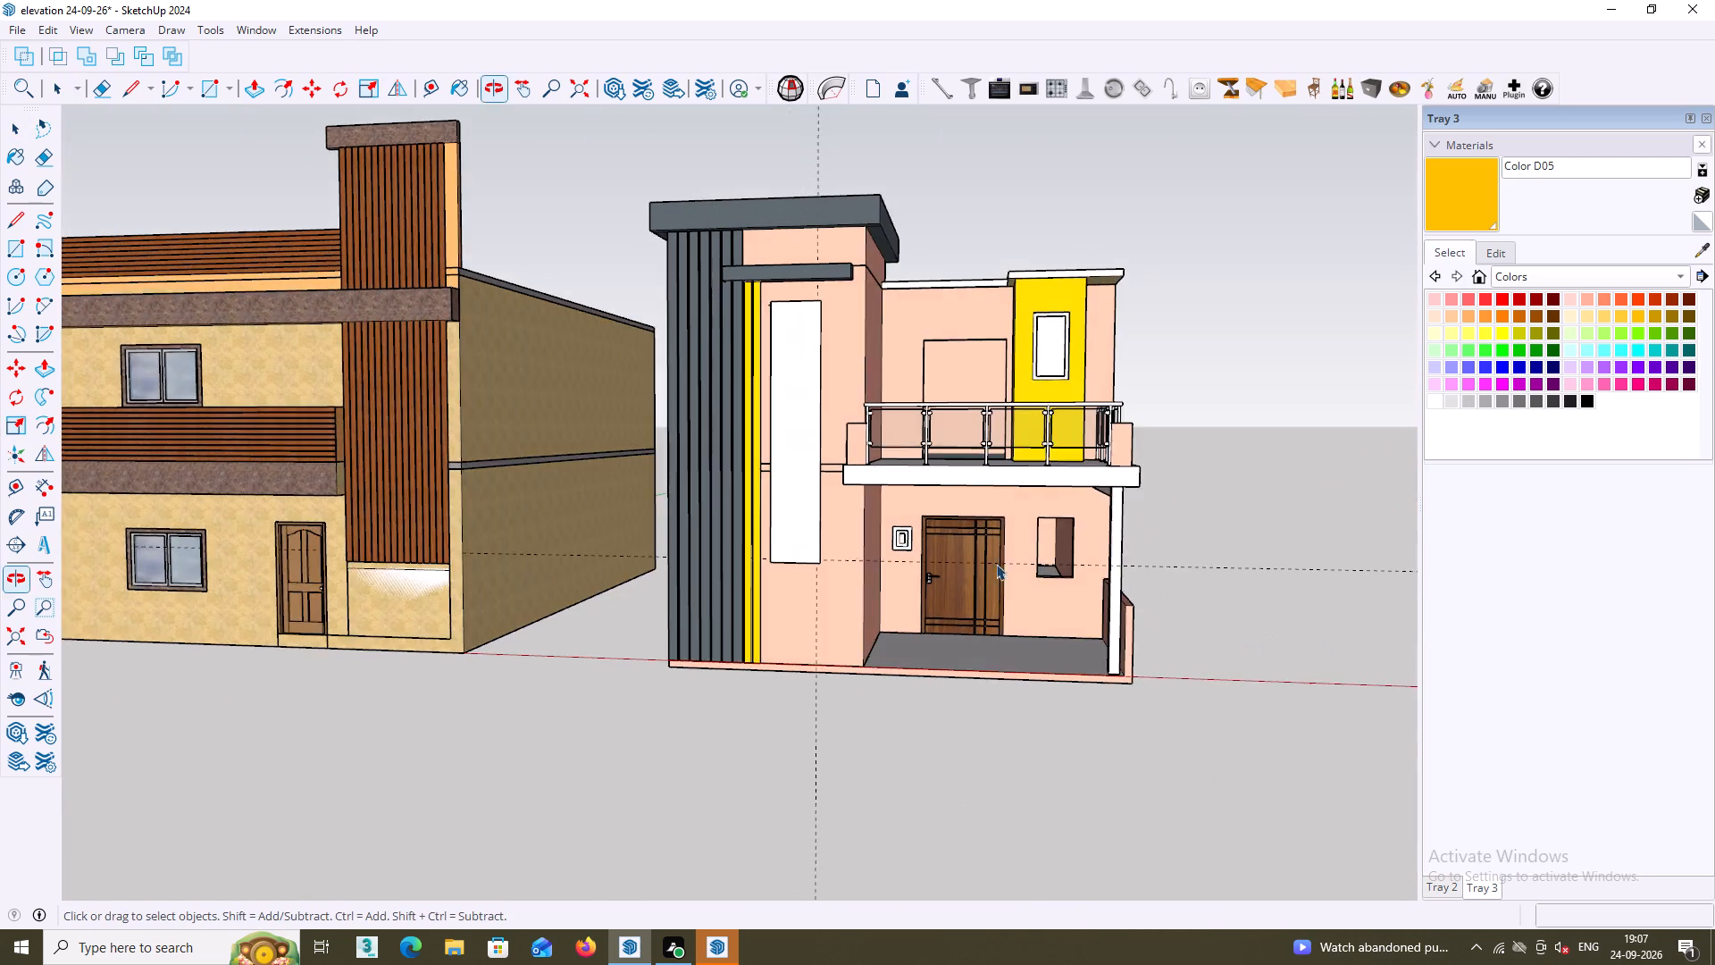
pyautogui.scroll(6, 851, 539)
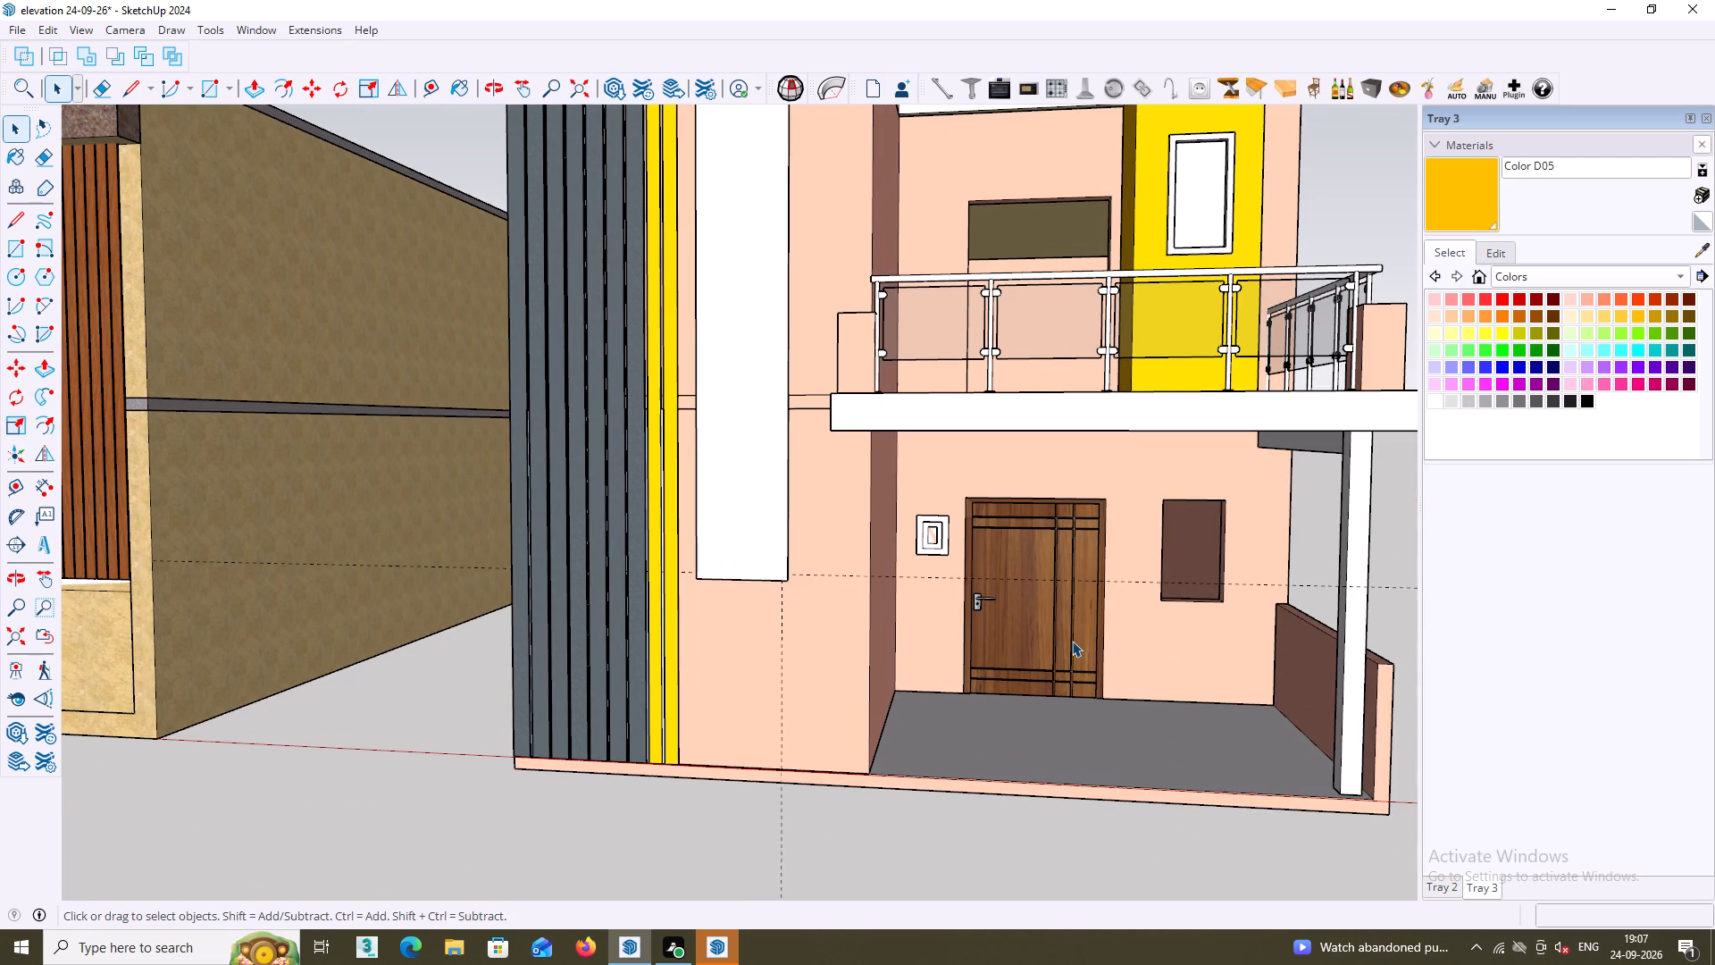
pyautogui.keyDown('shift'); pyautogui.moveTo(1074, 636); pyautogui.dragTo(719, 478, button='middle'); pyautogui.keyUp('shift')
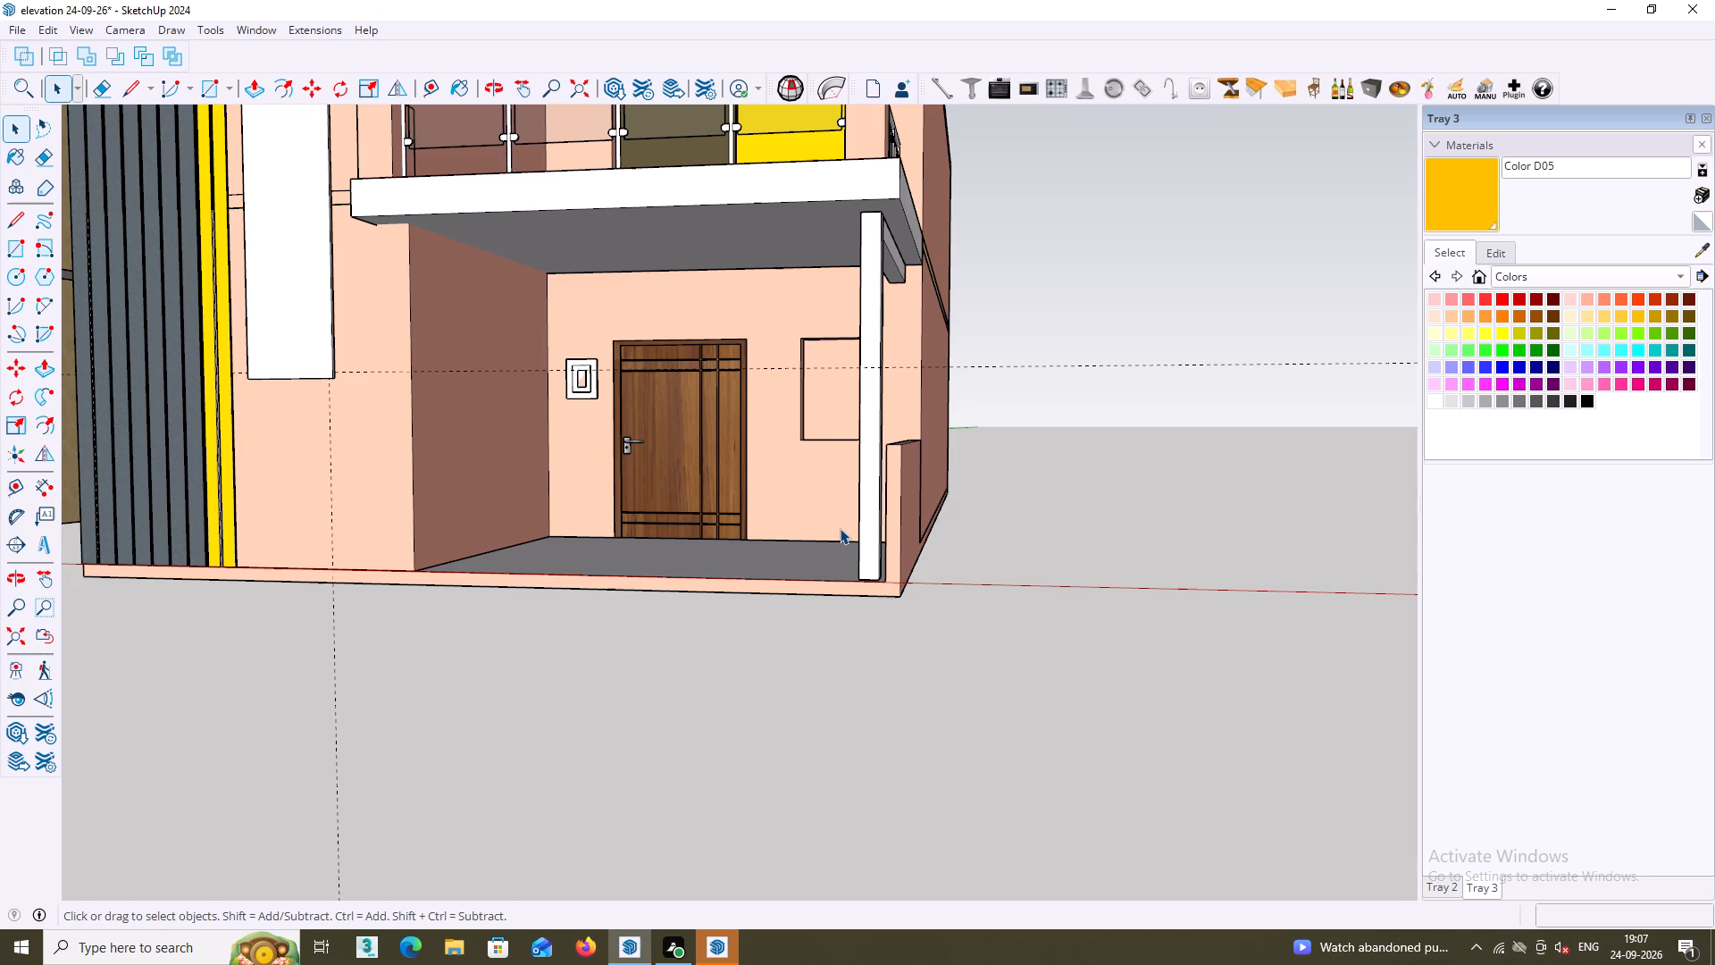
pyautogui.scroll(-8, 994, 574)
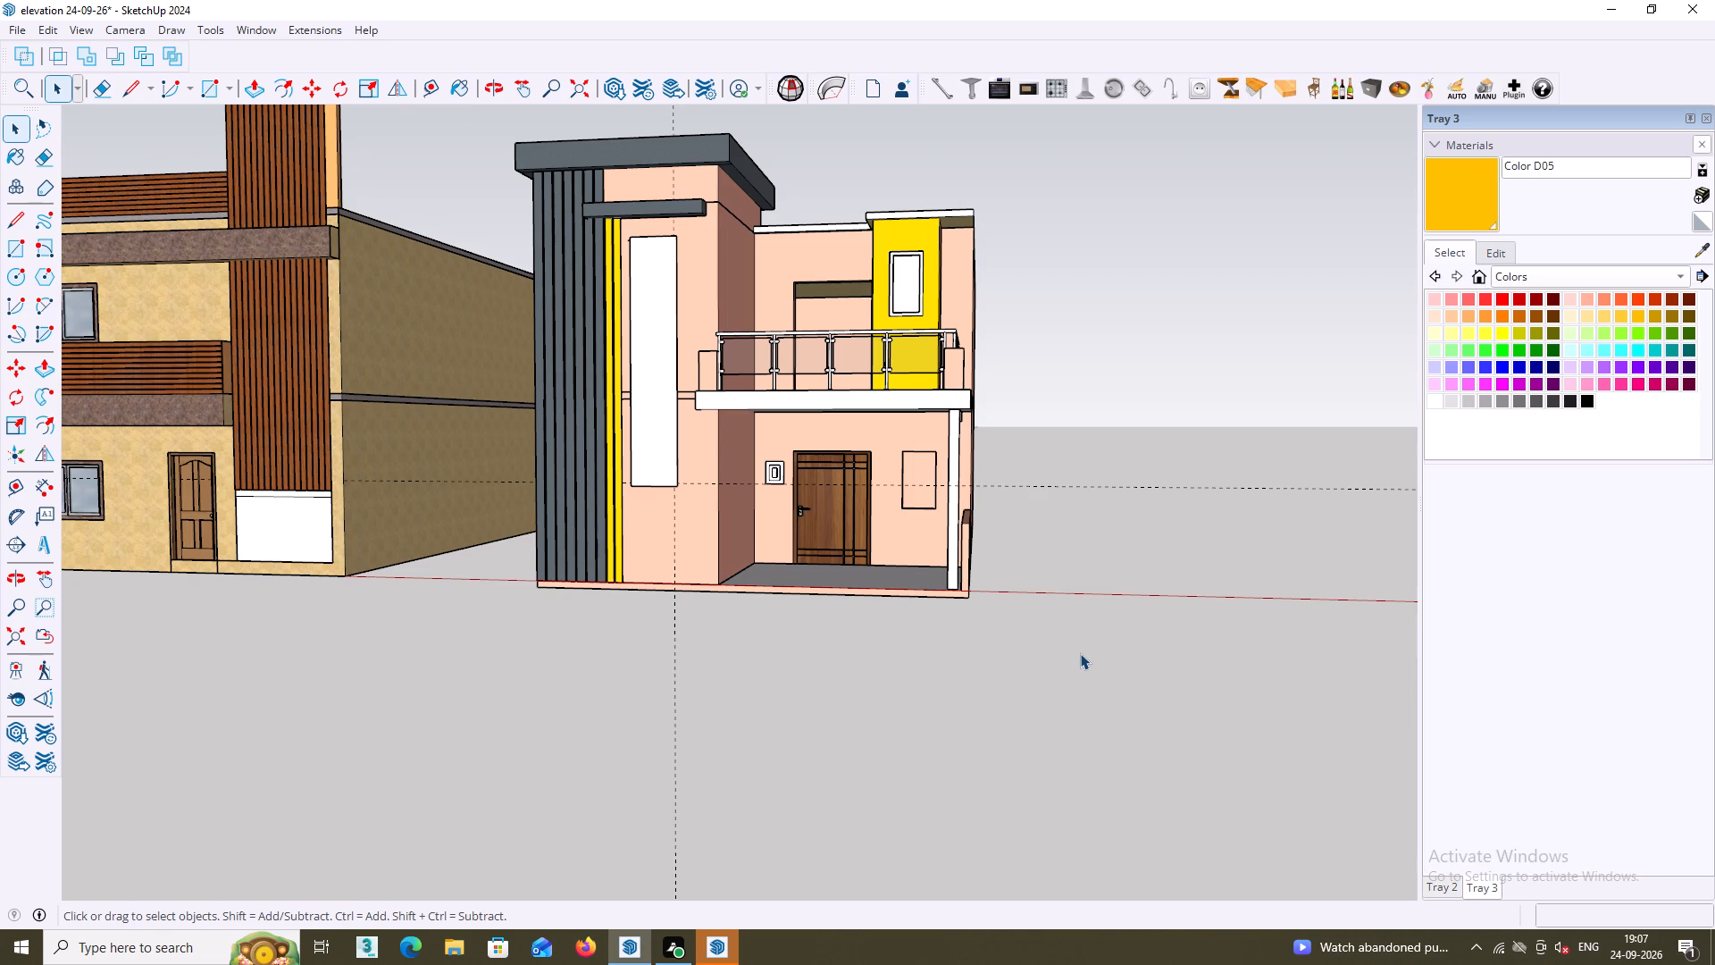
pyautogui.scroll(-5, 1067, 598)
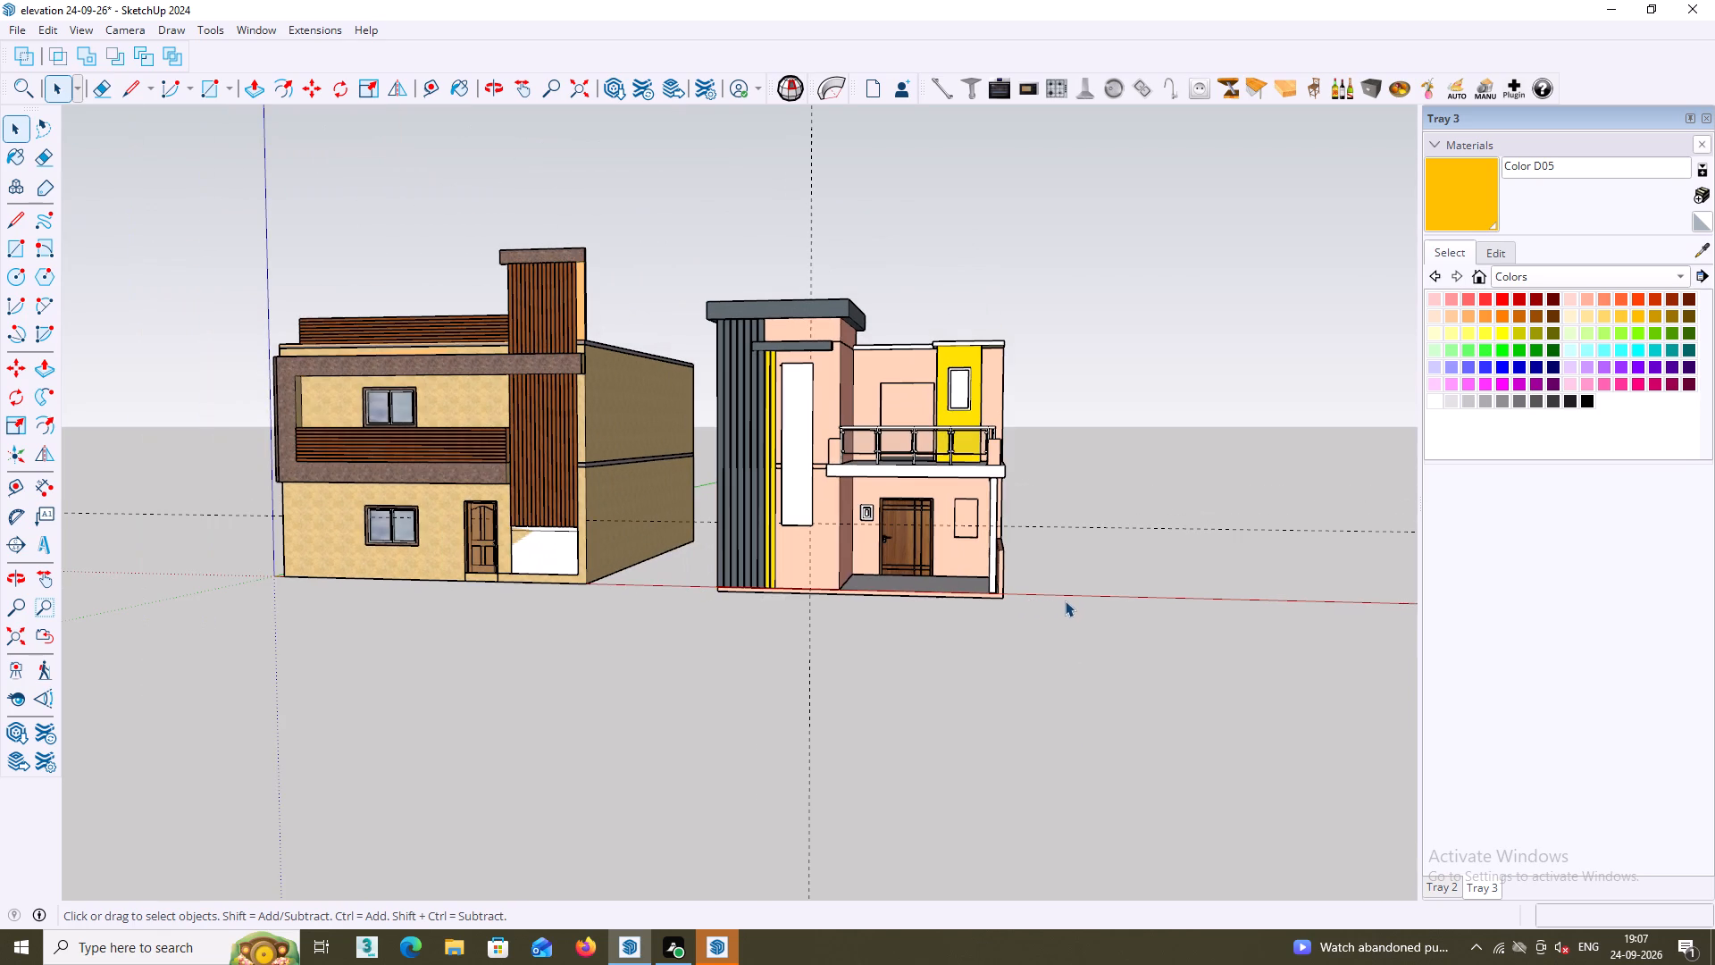
# Sample the yellow of the upper-floor projection and paint the porch column and the beam under the balcony slab with it.
pyautogui.keyDown('shift'); pyautogui.moveTo(1045, 599); pyautogui.dragTo(682, 588, button='middle'); pyautogui.keyUp('shift')
pyautogui.scroll(6, 665, 567)
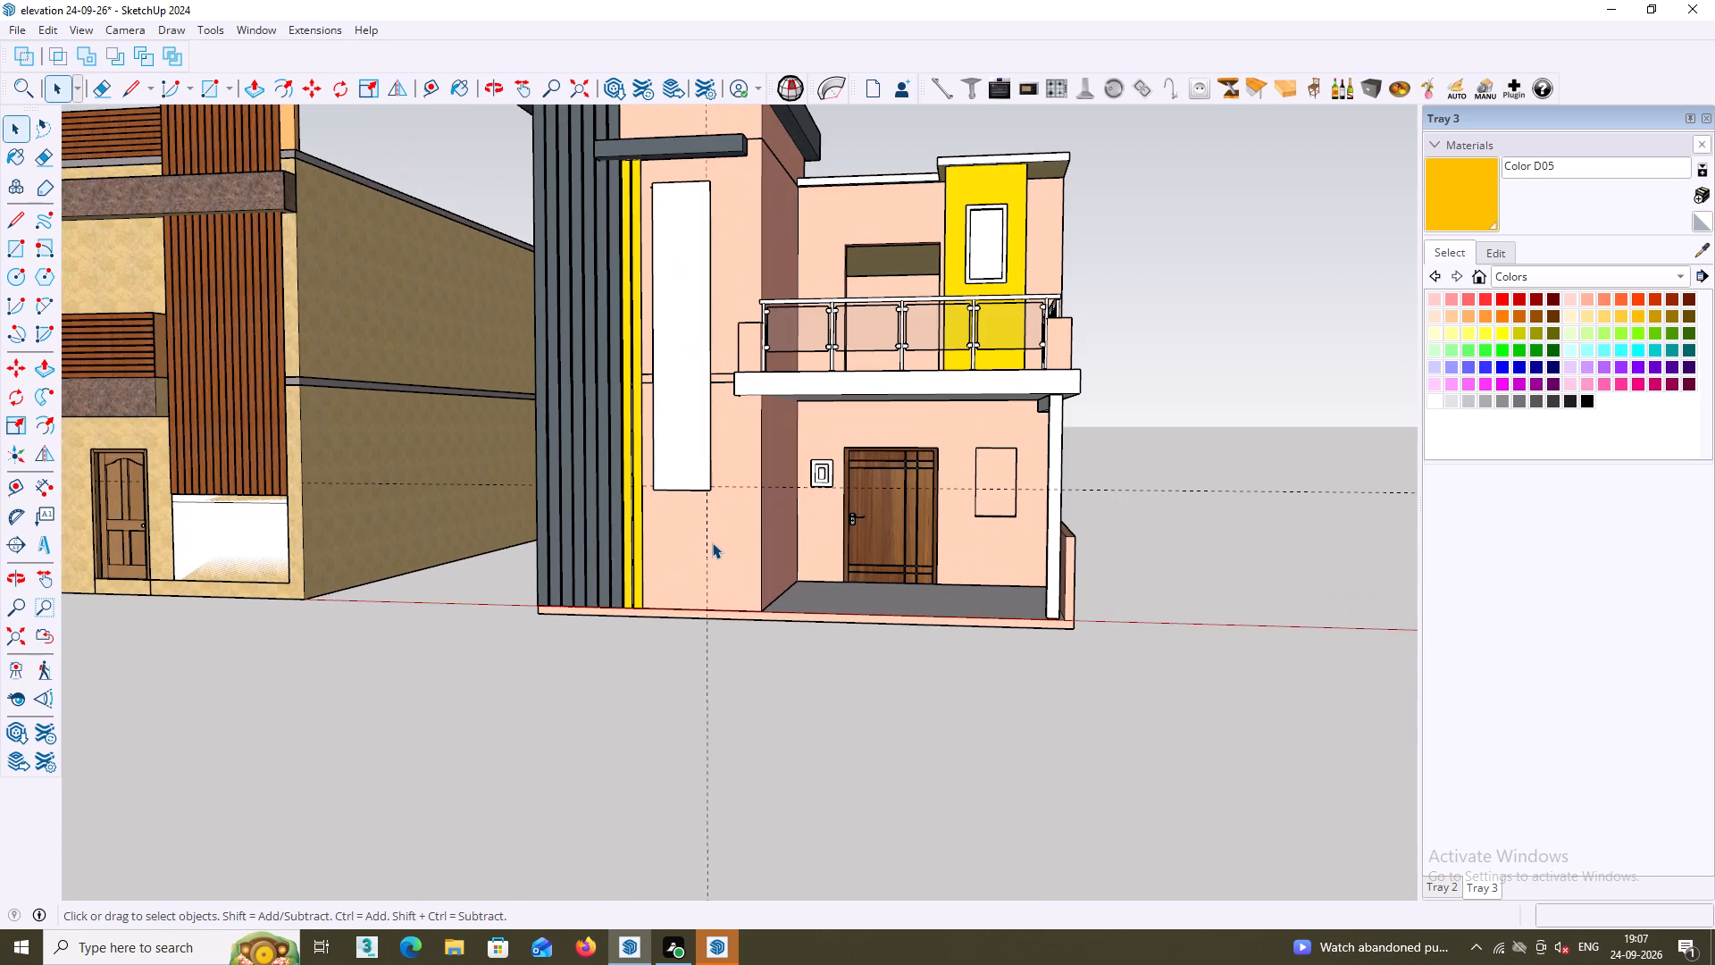
pyautogui.moveTo(751, 501); pyautogui.dragTo(746, 565, button='middle')
pyautogui.scroll(2, 1024, 466)
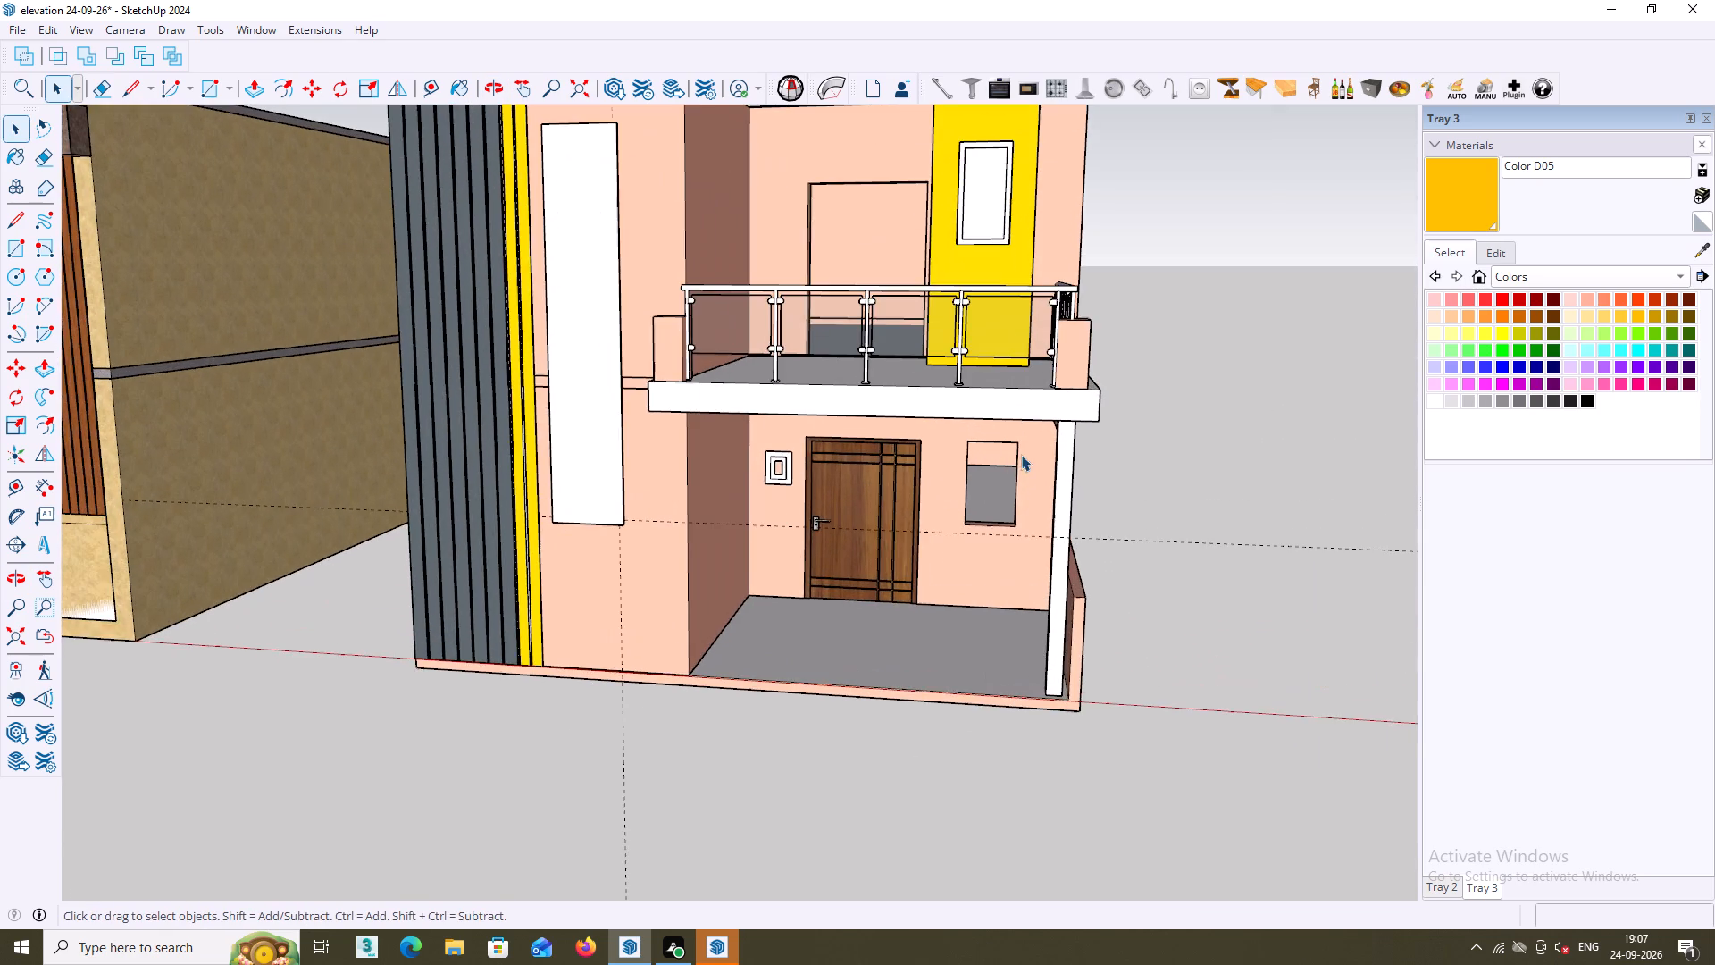
pyautogui.moveTo(1008, 436); pyautogui.dragTo(777, 421, button='middle')
pyautogui.scroll(2, 1014, 434)
pyautogui.moveTo(1021, 371); pyautogui.dragTo(1022, 339, button='middle')
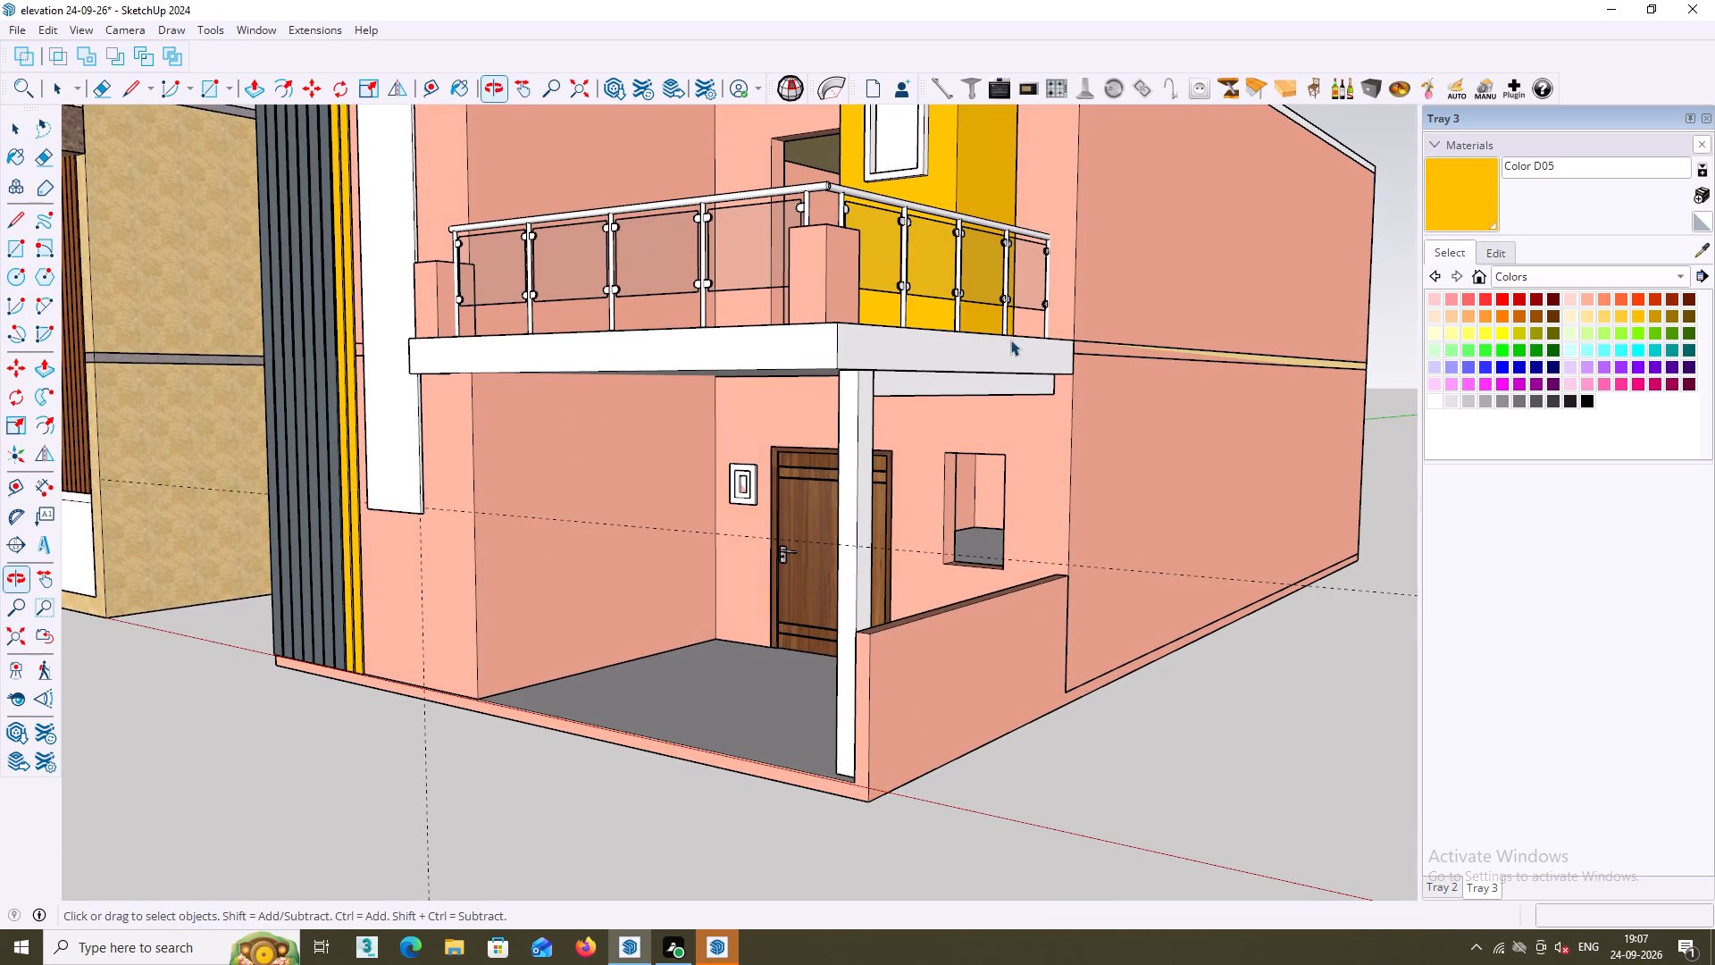
pyautogui.click(1695, 251)
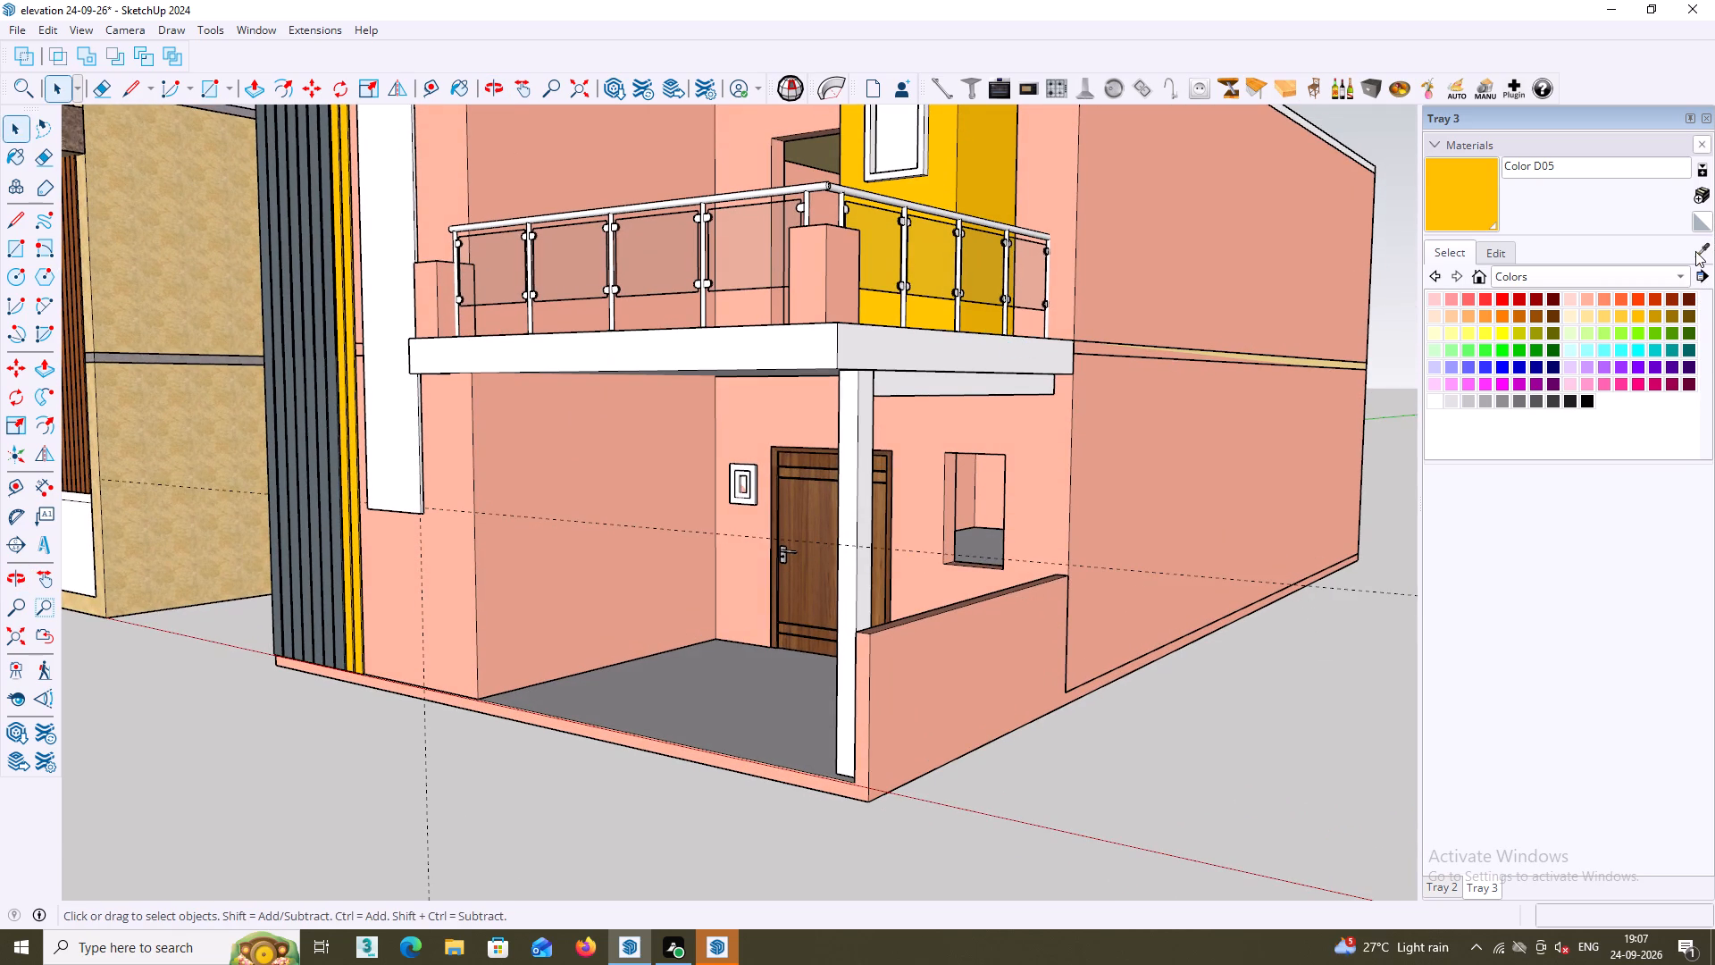
pyautogui.click(998, 169)
pyautogui.click(858, 462)
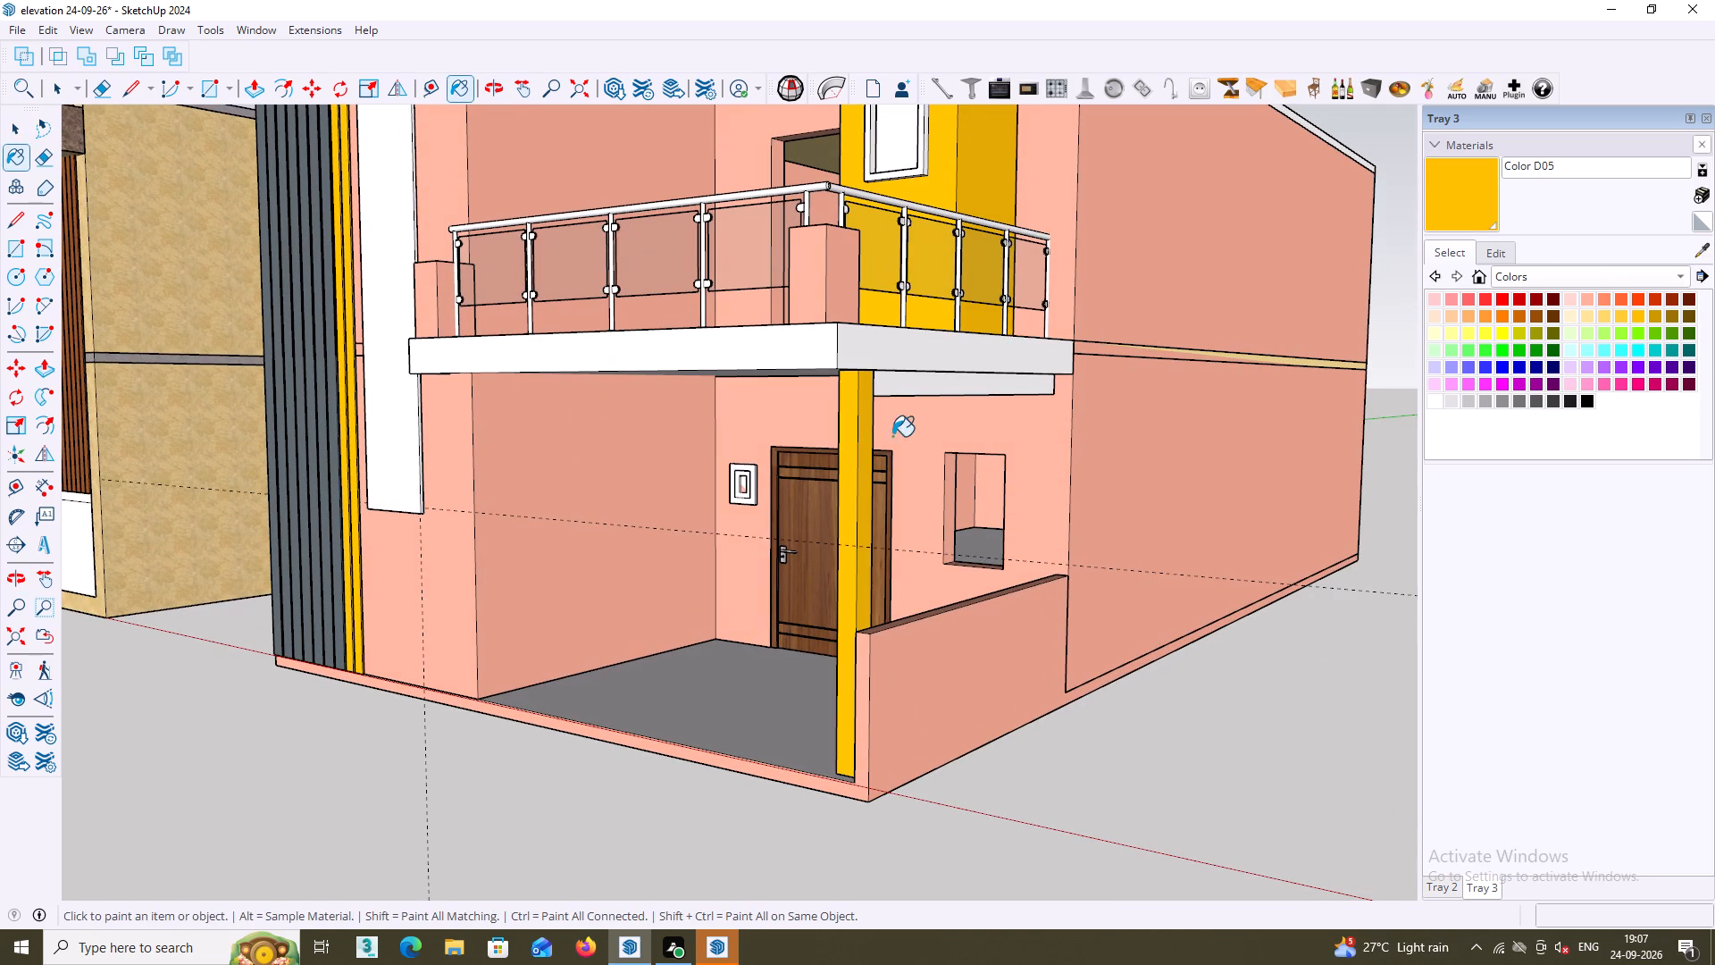
pyautogui.click(913, 388)
pyautogui.moveTo(897, 395); pyautogui.dragTo(1343, 429, button='middle')
pyautogui.press('space')
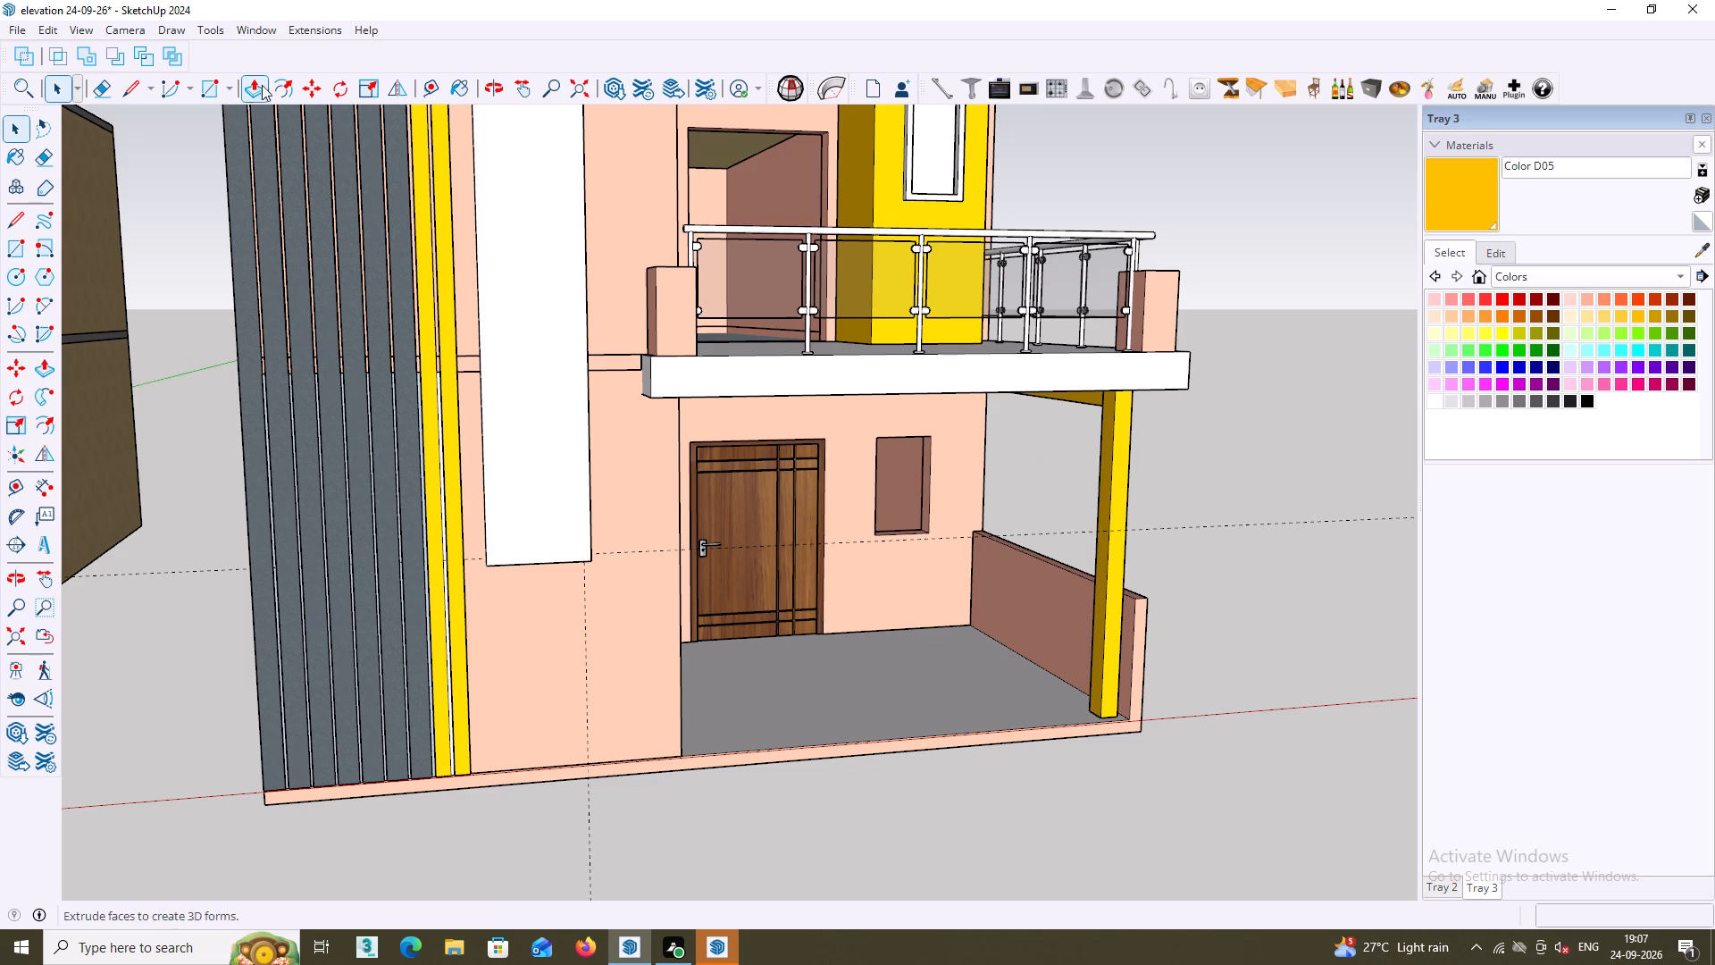
# Open the 3D Warehouse and search its models for "window".
pyautogui.click(252, 33)
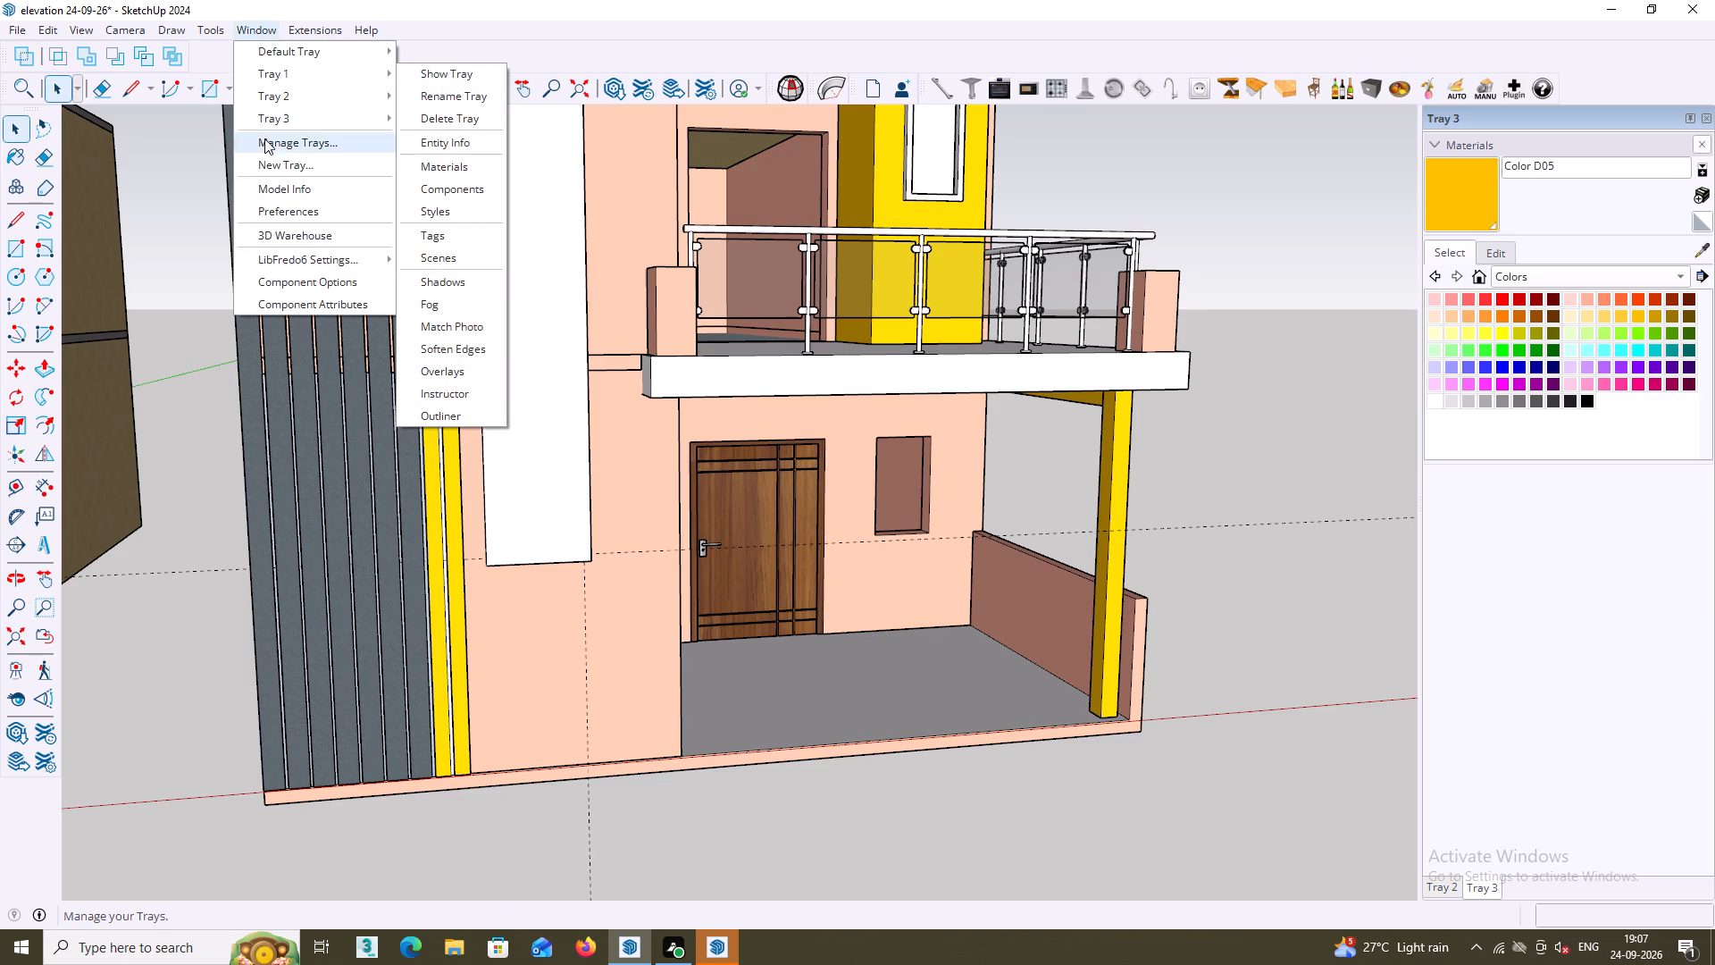
pyautogui.click(283, 238)
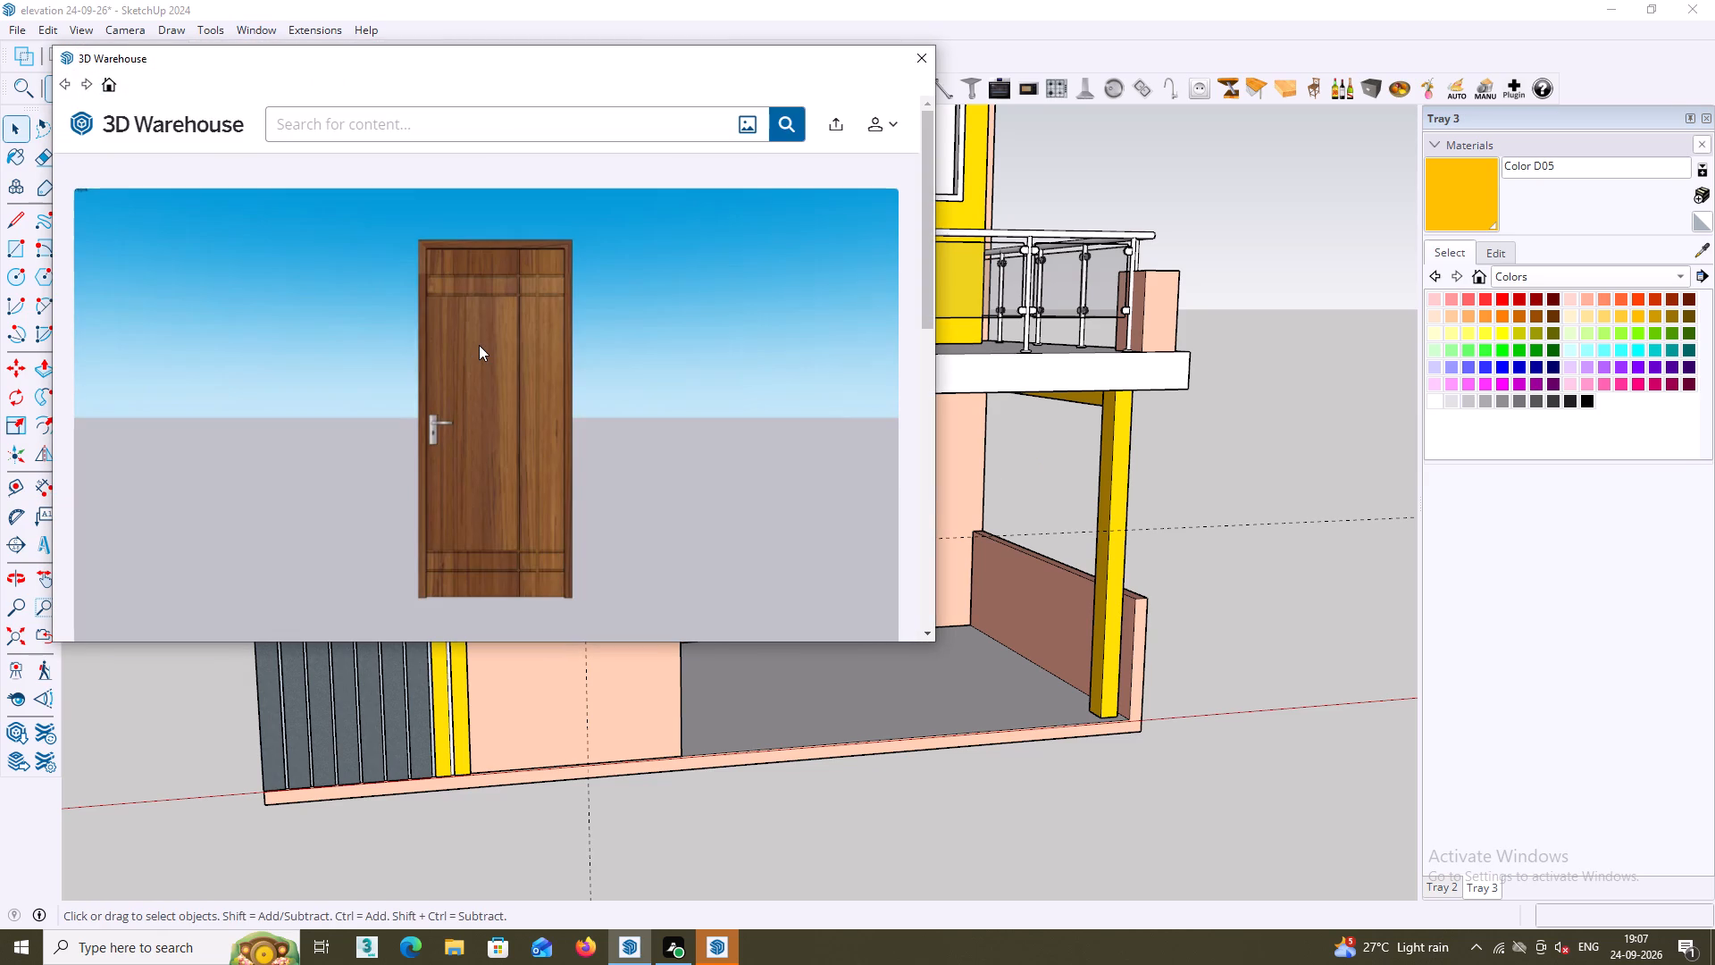
pyautogui.click(555, 121)
pyautogui.write('window')
pyautogui.press('Return')
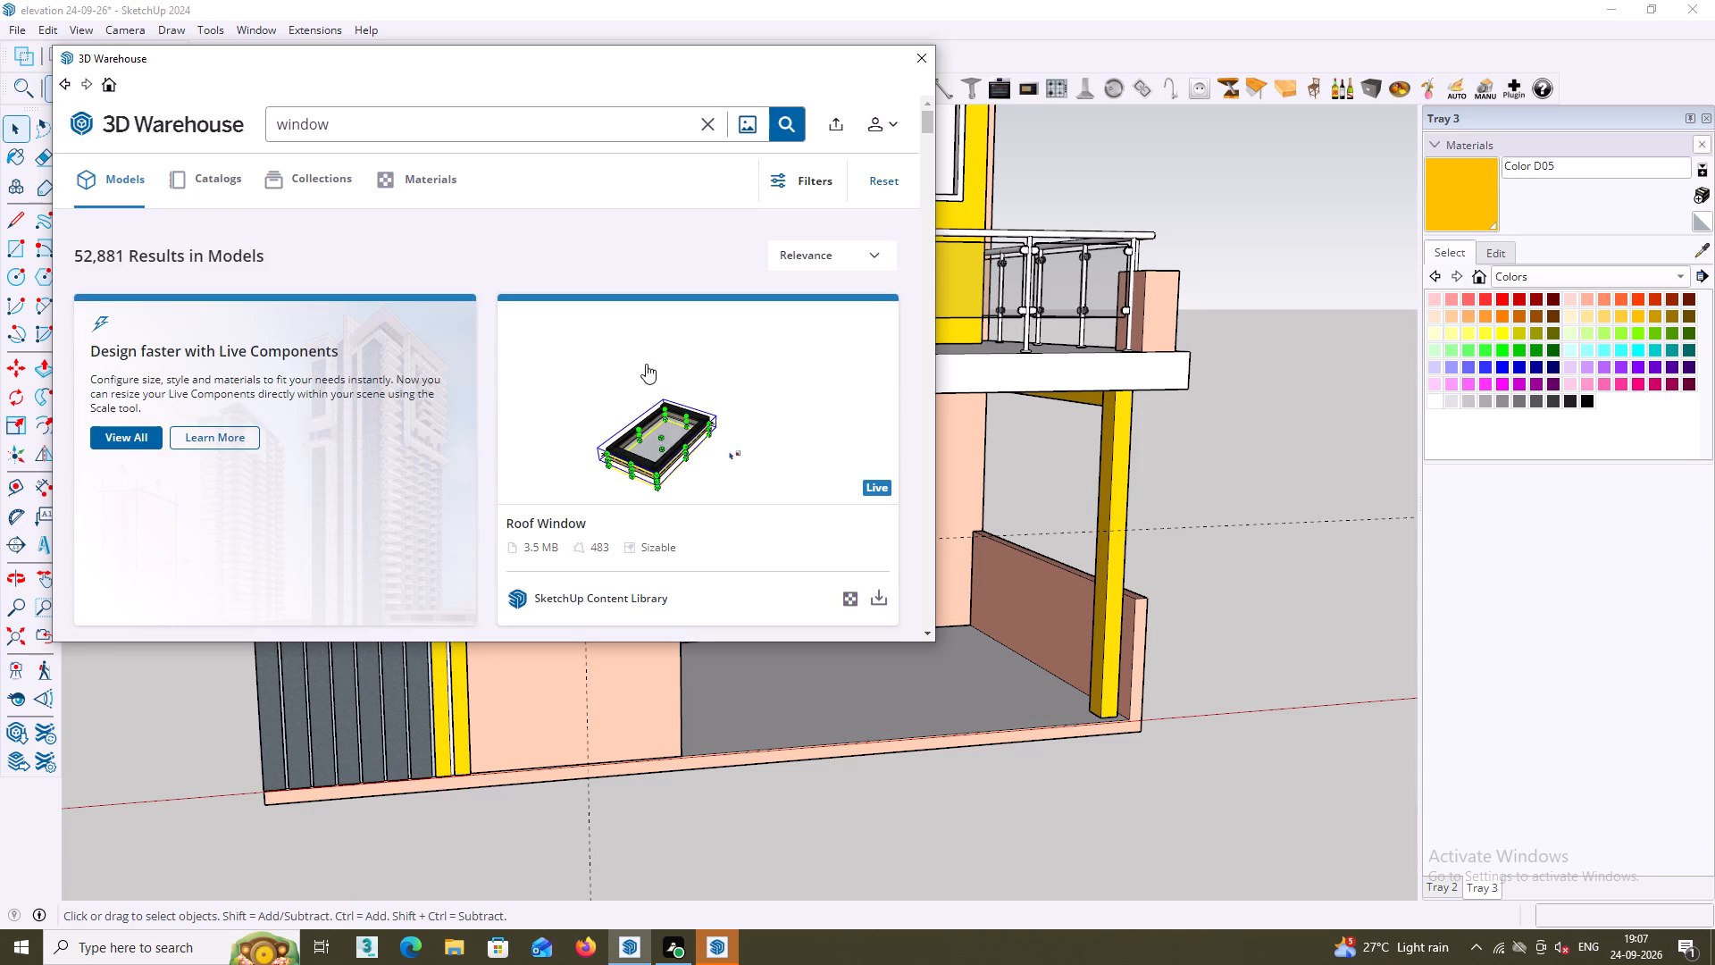
# Find the wooden-framed "Sliding Window" live component from the SketchUp Content Library and download it directly into the open model.
pyautogui.scroll(-5, 651, 452)
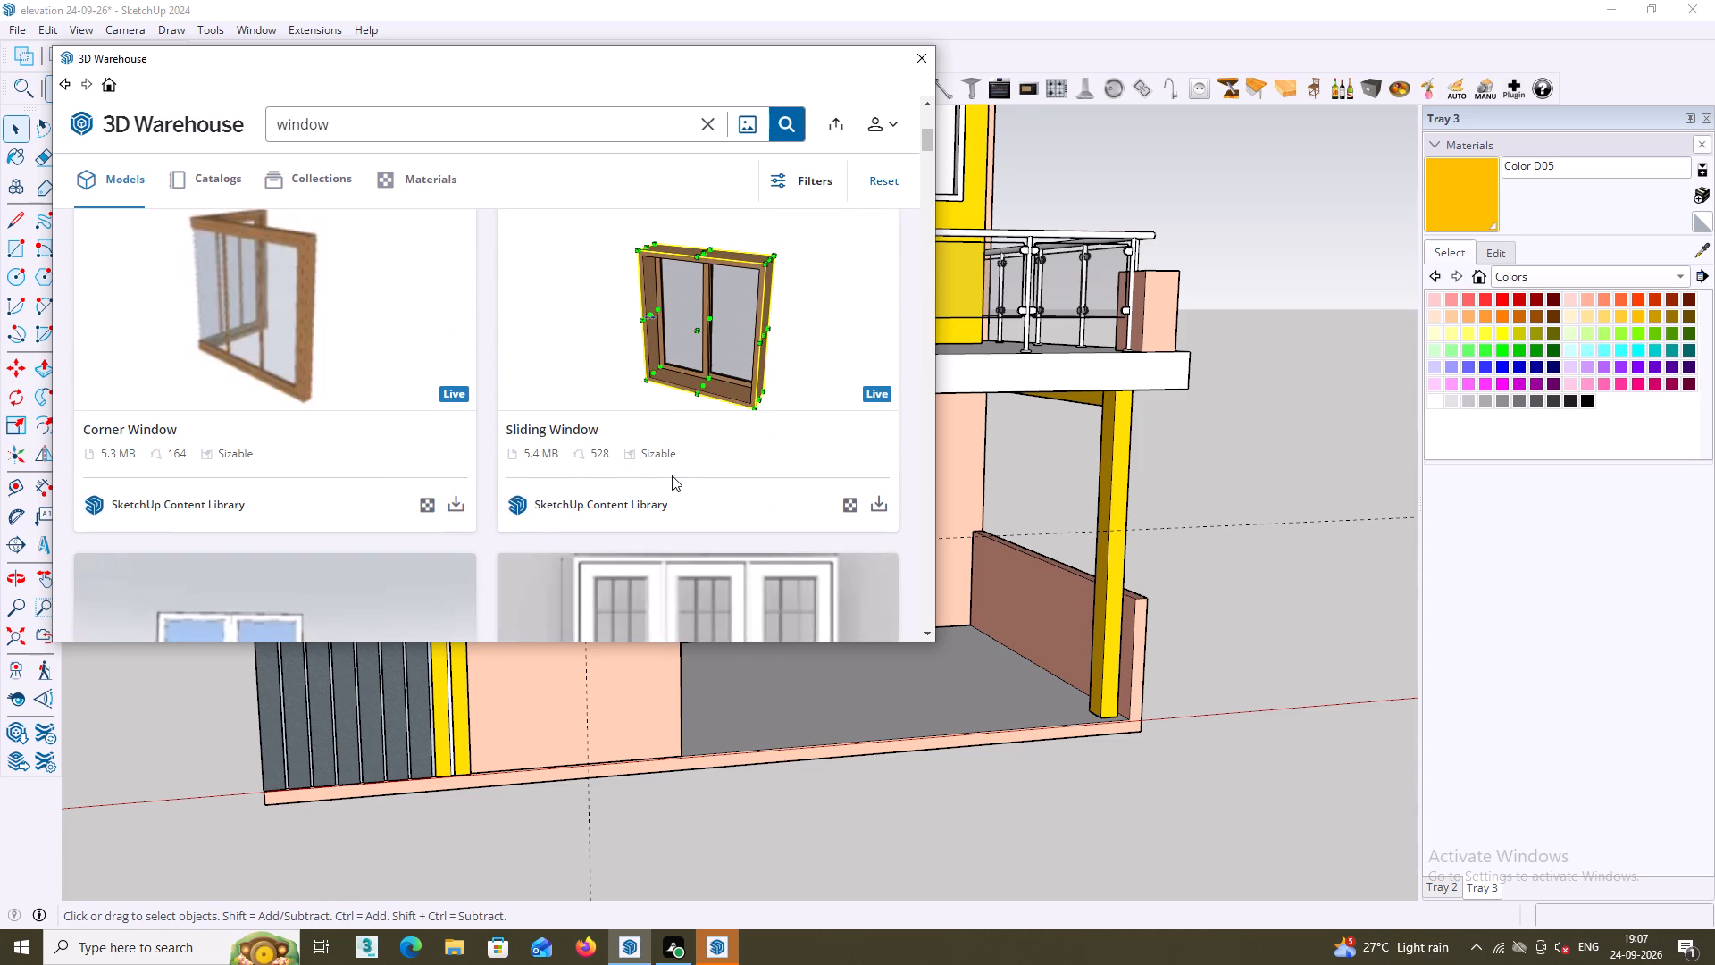
pyautogui.moveTo(673, 474); pyautogui.dragTo(705, 468, button='middle')
pyautogui.scroll(-1, 793, 408)
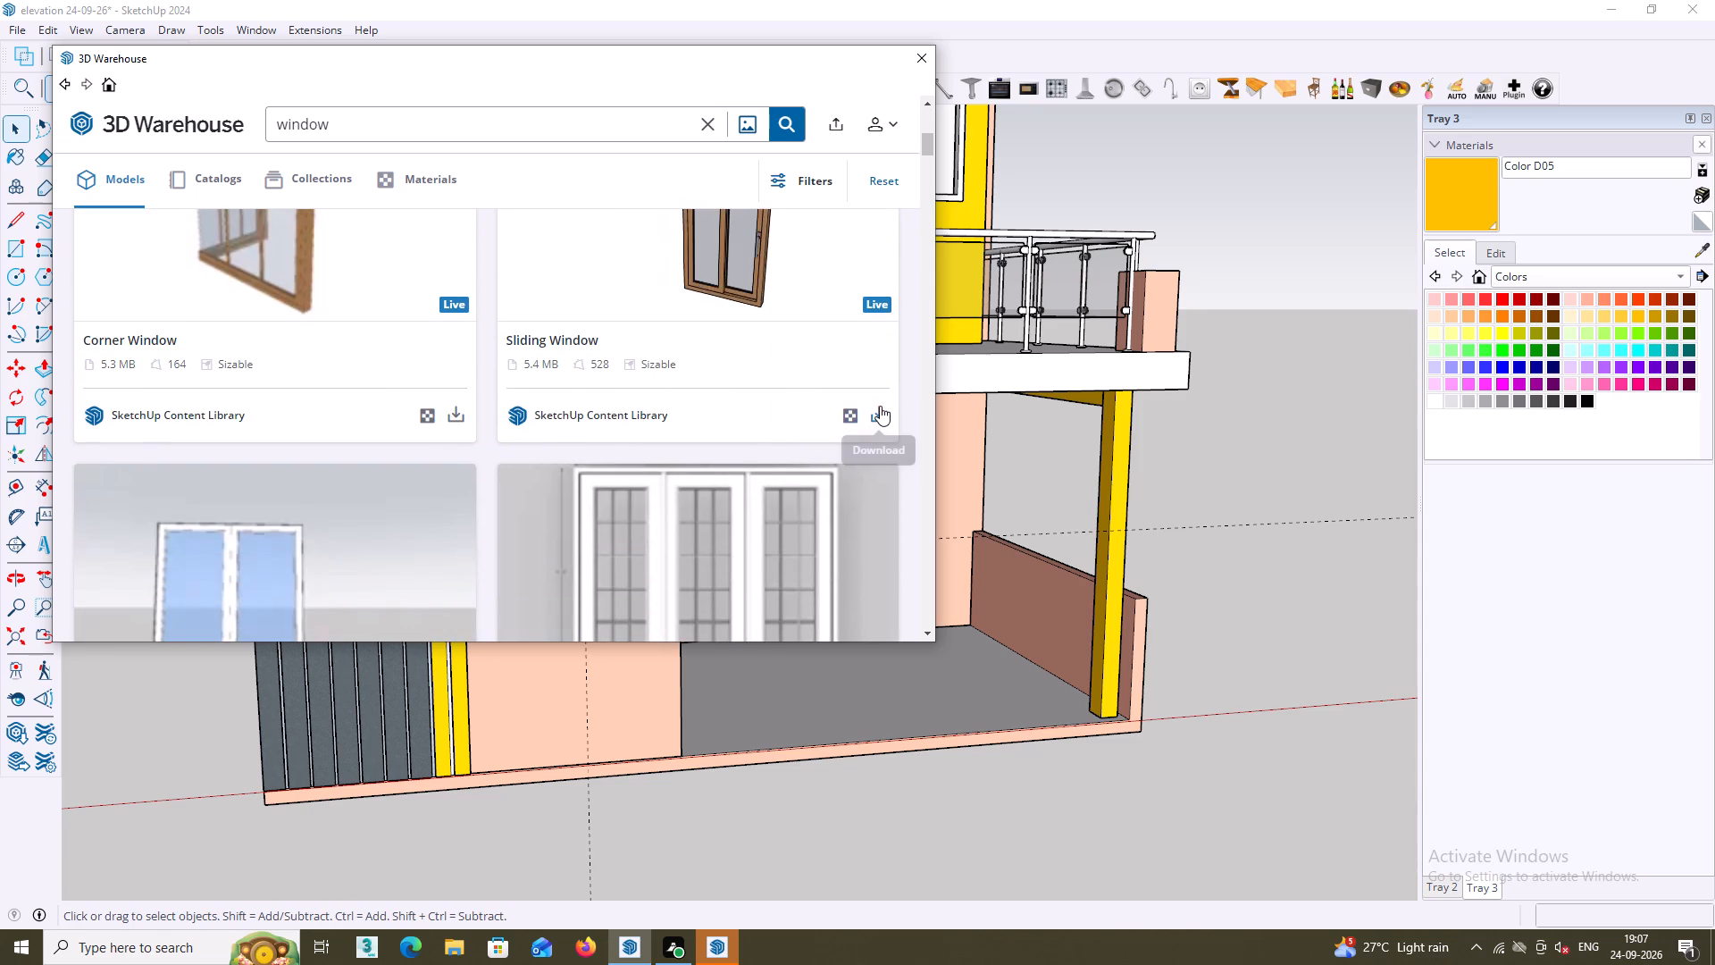
pyautogui.click(880, 406)
pyautogui.click(439, 360)
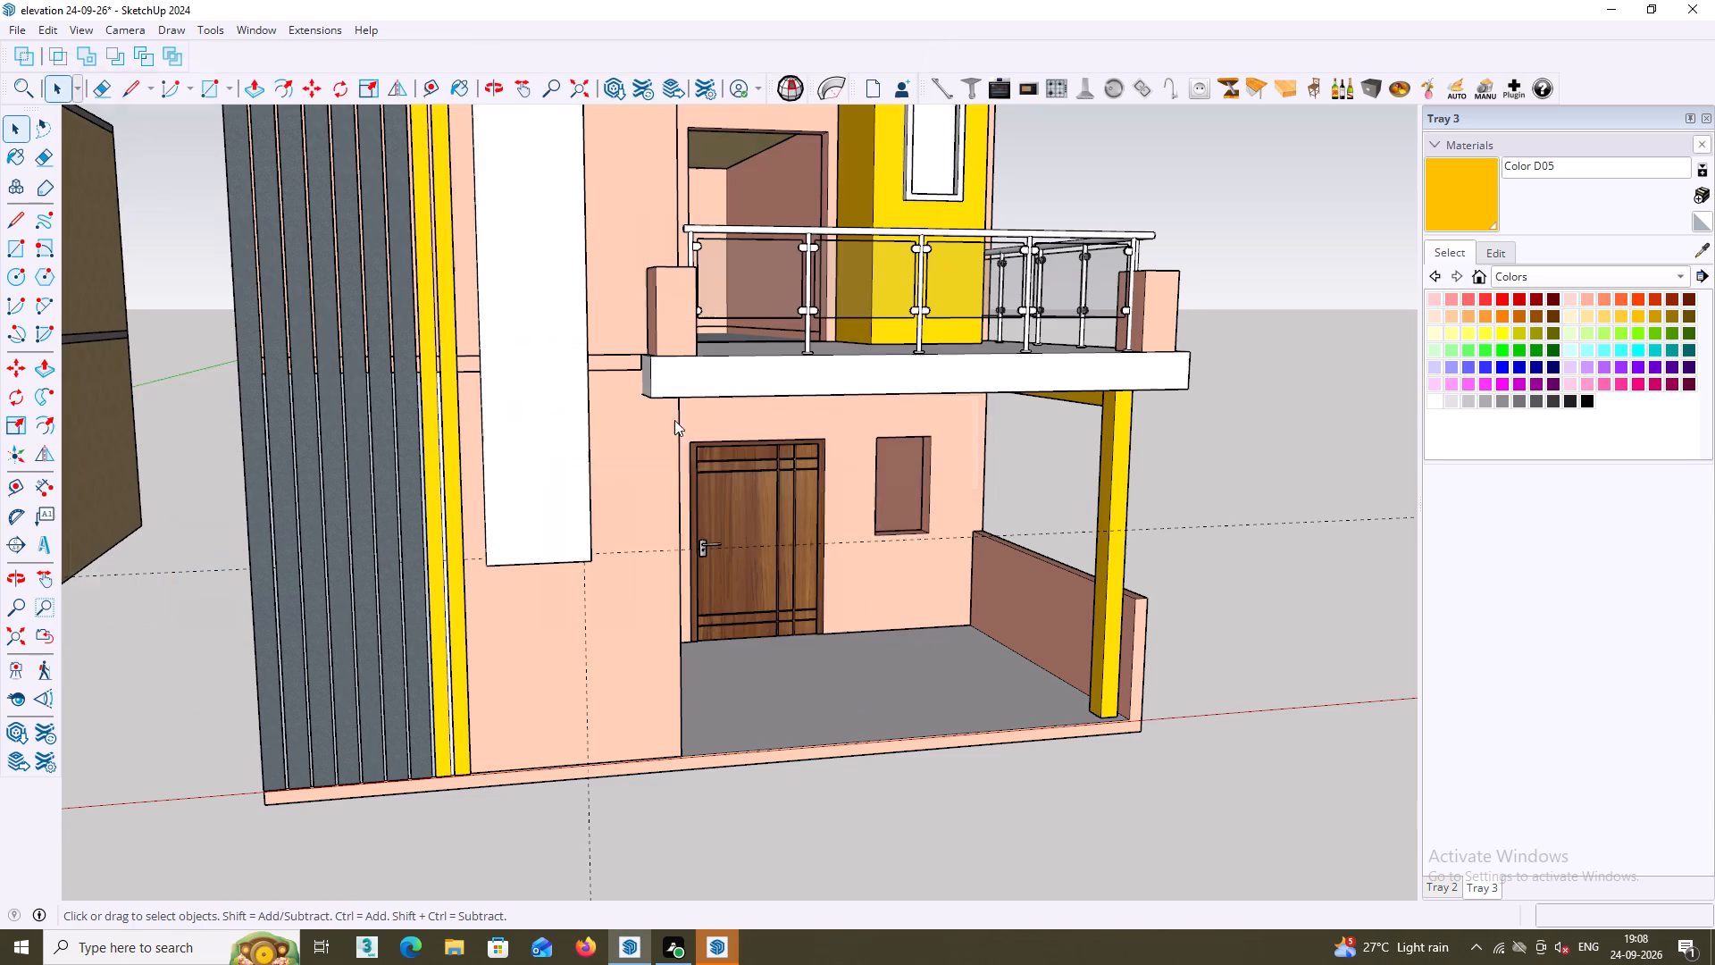
pyautogui.click(1033, 513)
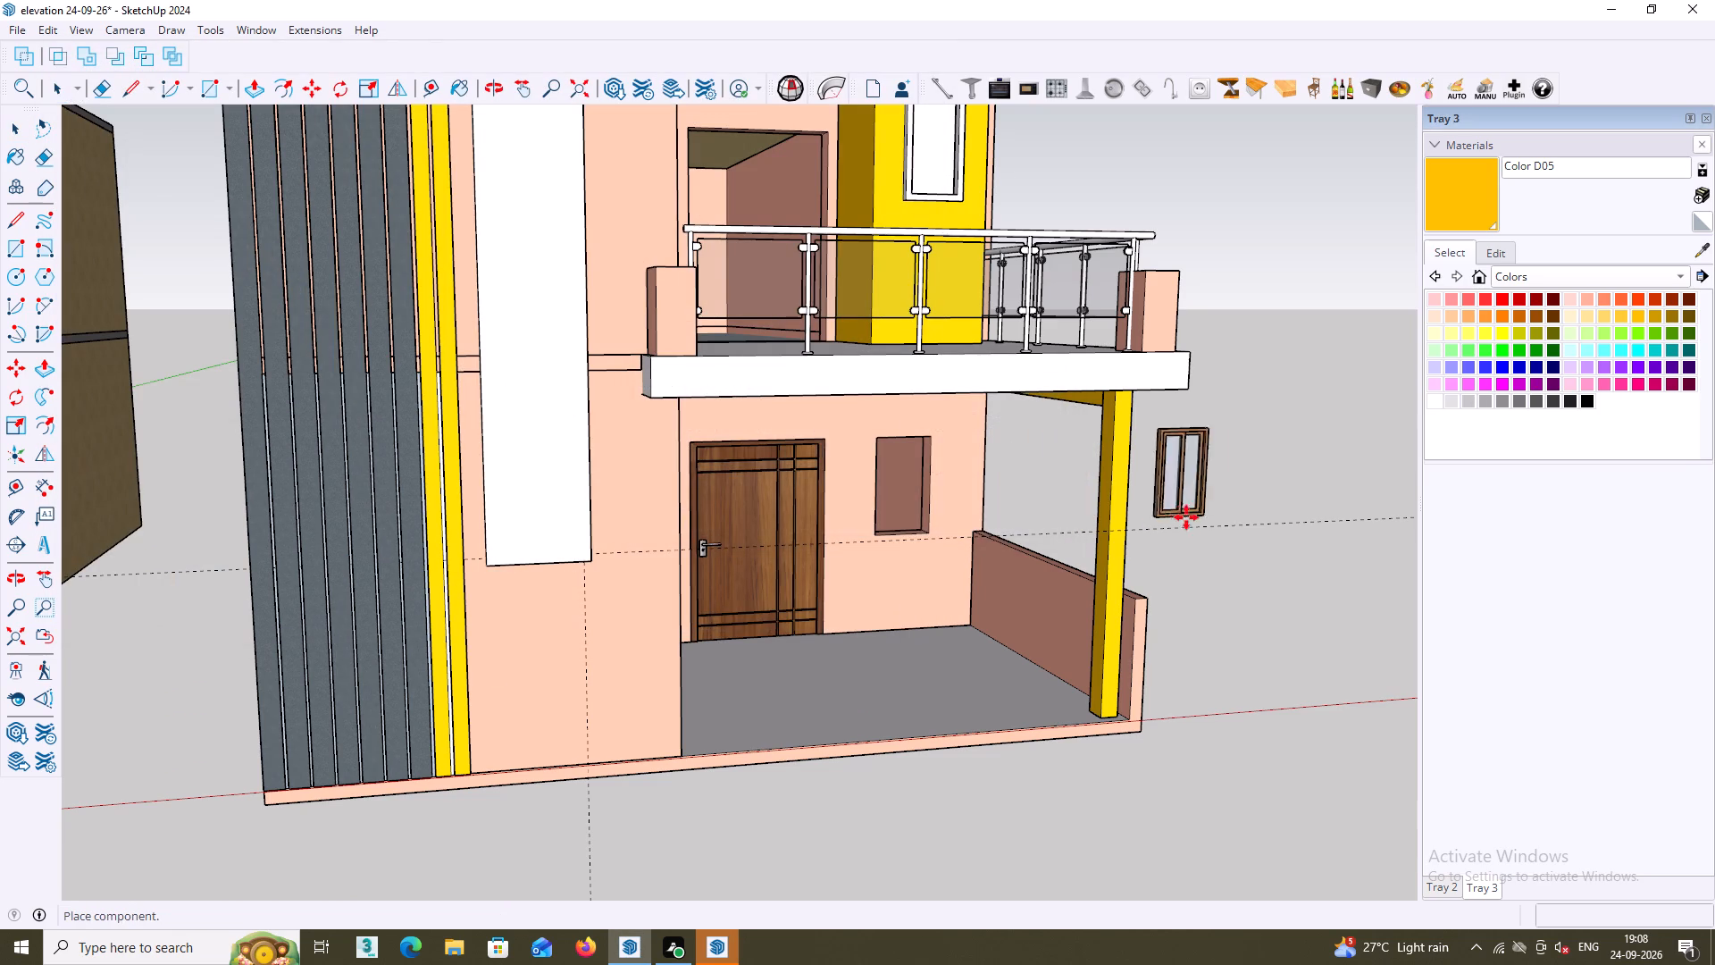
# Place the sliding window at floor level in the upper-floor balcony opening and move it about 5 3/4" against the jamb beside the yellow projection.
pyautogui.keyDown('shift'); pyautogui.moveTo(931, 305); pyautogui.dragTo(980, 657, button='middle'); pyautogui.keyUp('shift')
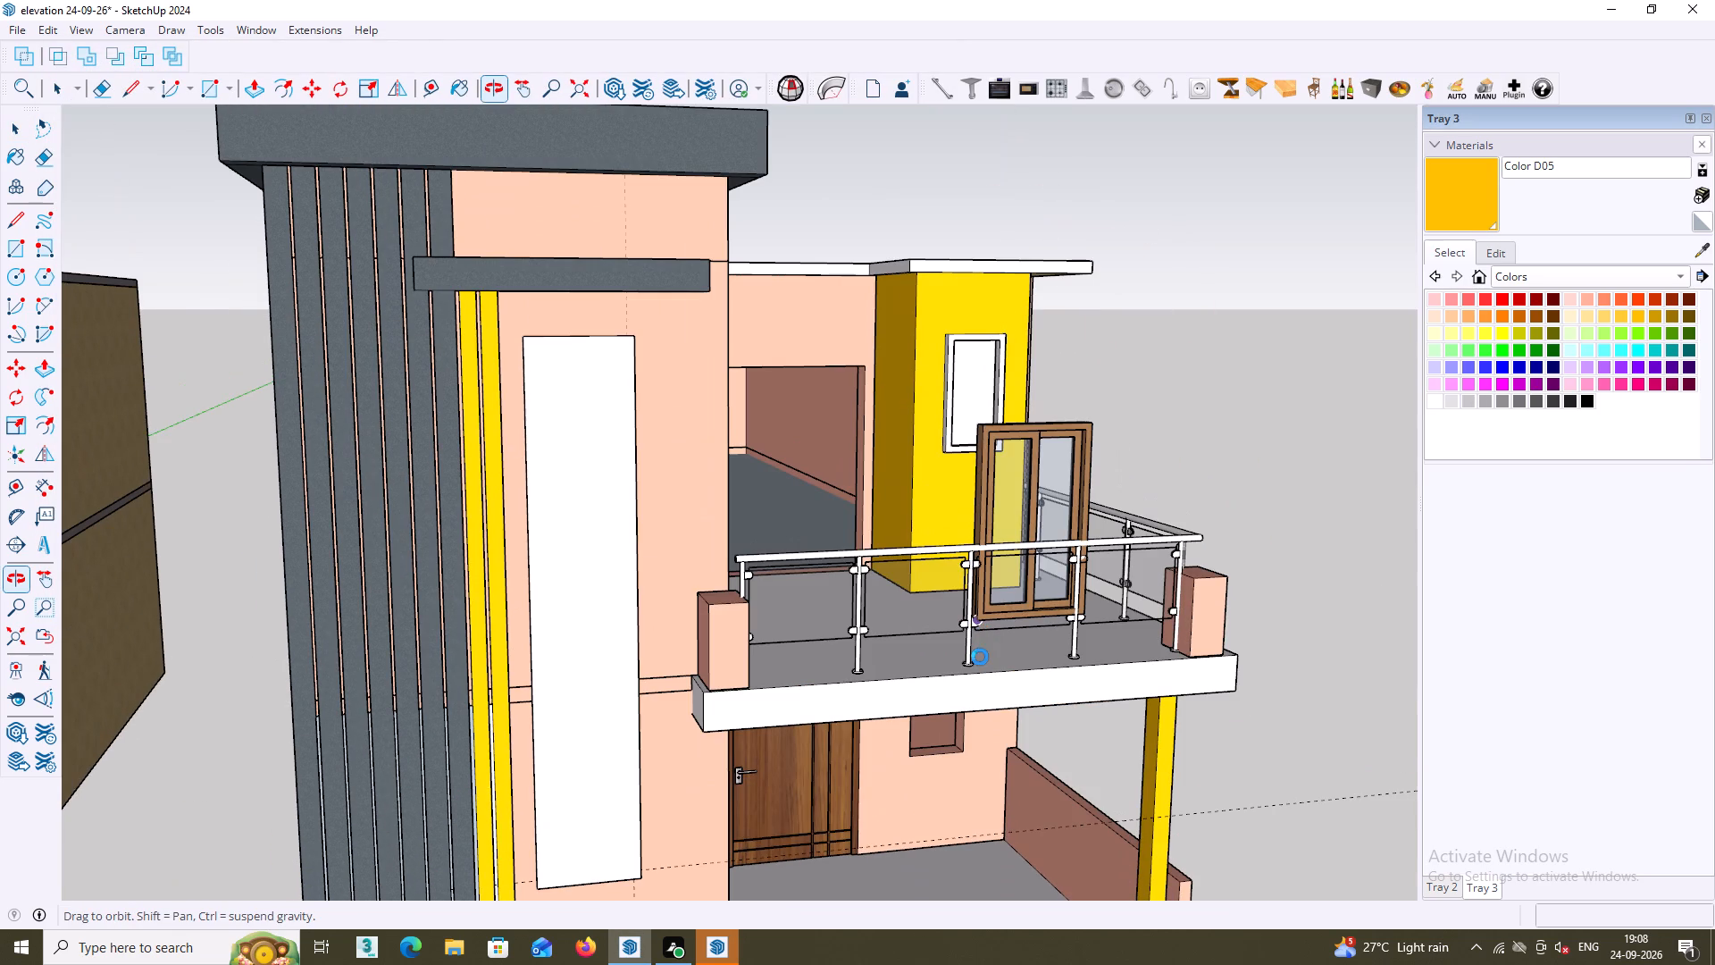
pyautogui.keyDown('shift'); pyautogui.moveTo(980, 657); pyautogui.dragTo(980, 655, button='middle'); pyautogui.keyUp('shift')
pyautogui.scroll(-2, 771, 354)
pyautogui.moveTo(793, 378); pyautogui.dragTo(786, 378, button='middle')
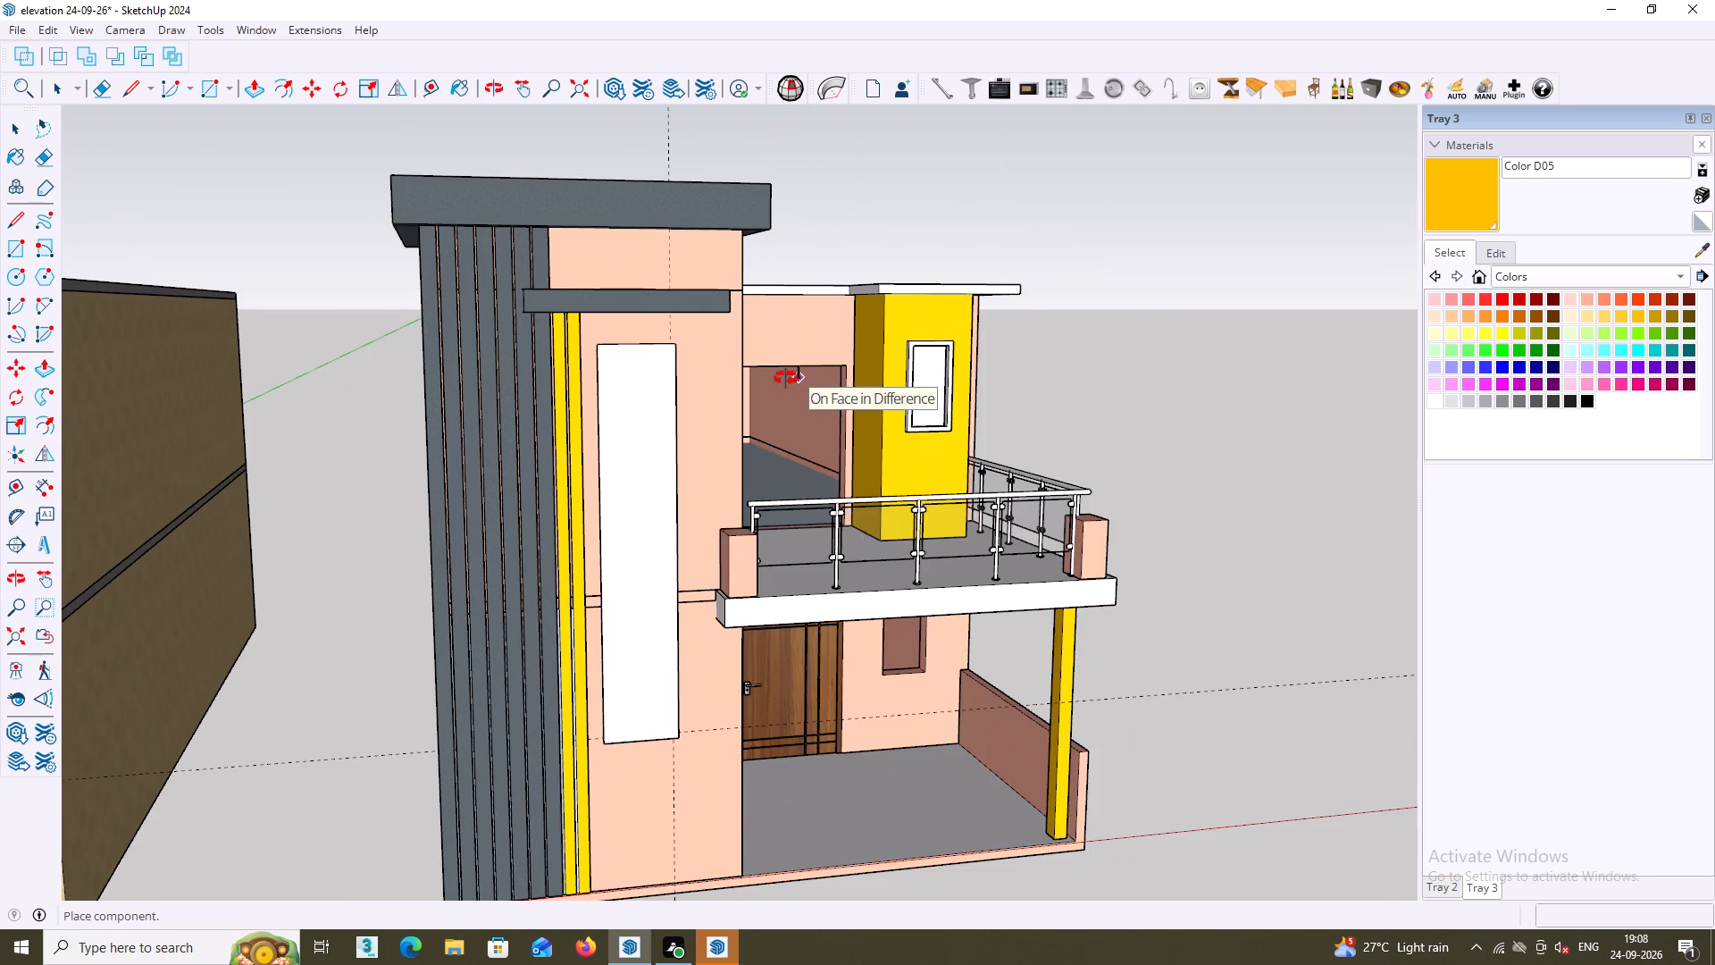
pyautogui.moveTo(786, 378); pyautogui.dragTo(634, 381, button='middle')
pyautogui.scroll(4, 763, 448)
pyautogui.moveTo(772, 491); pyautogui.dragTo(801, 524, button='middle')
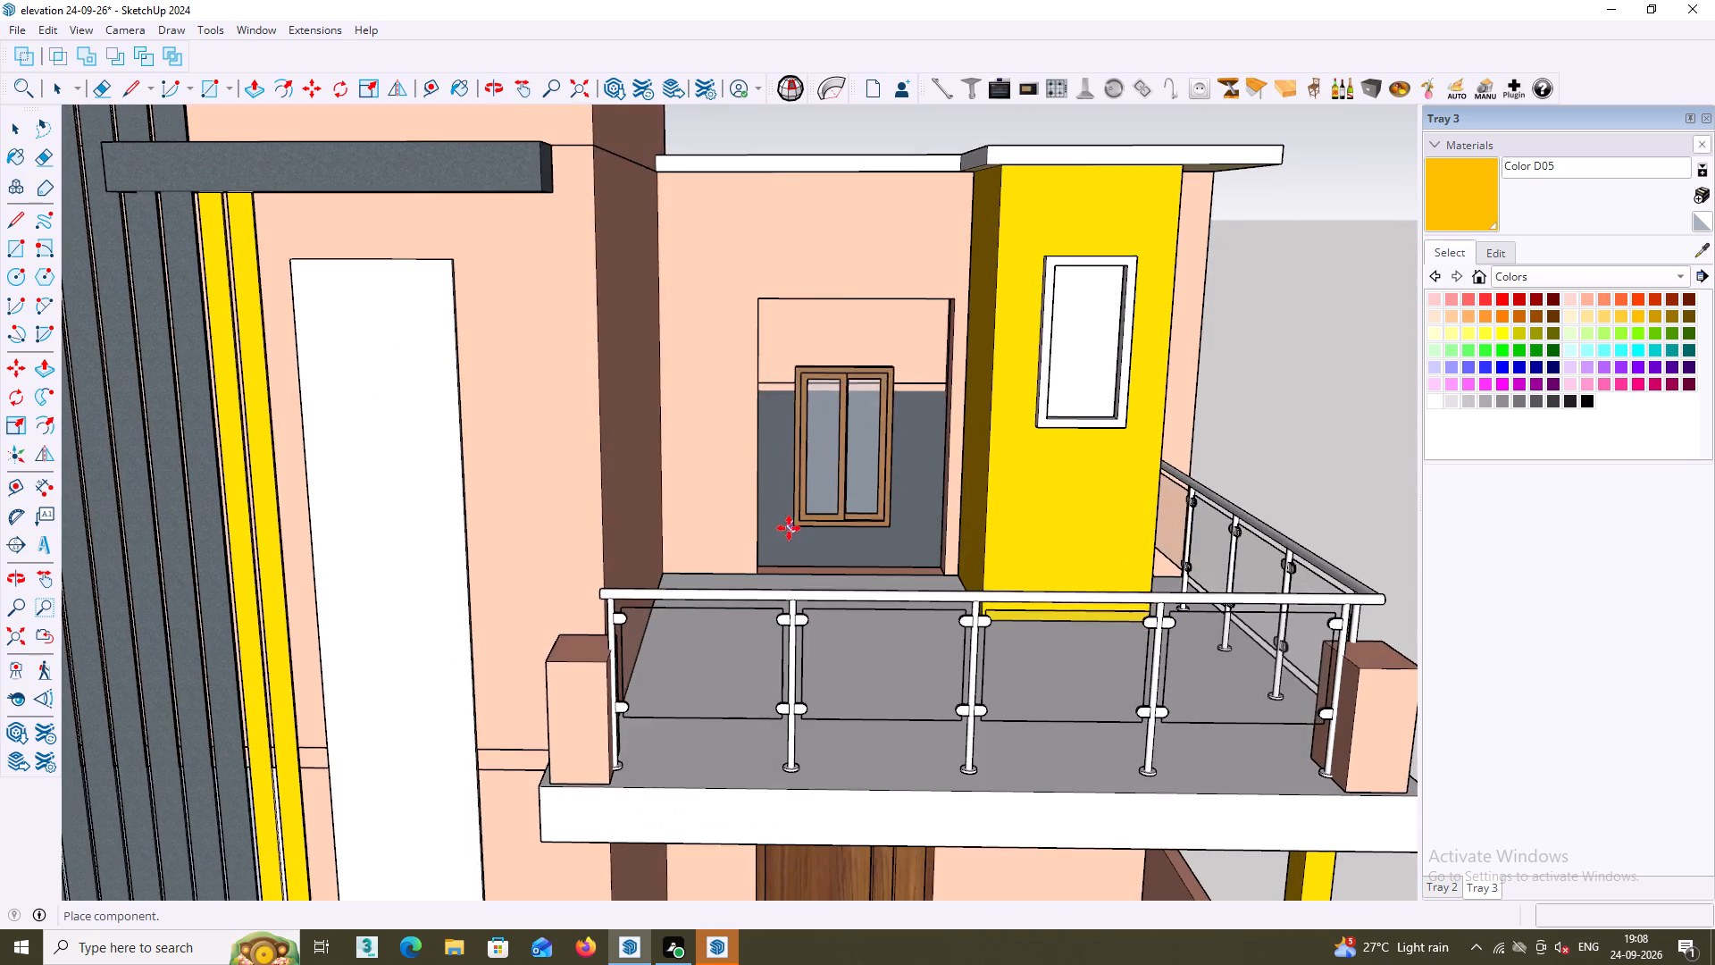
pyautogui.scroll(4, 786, 529)
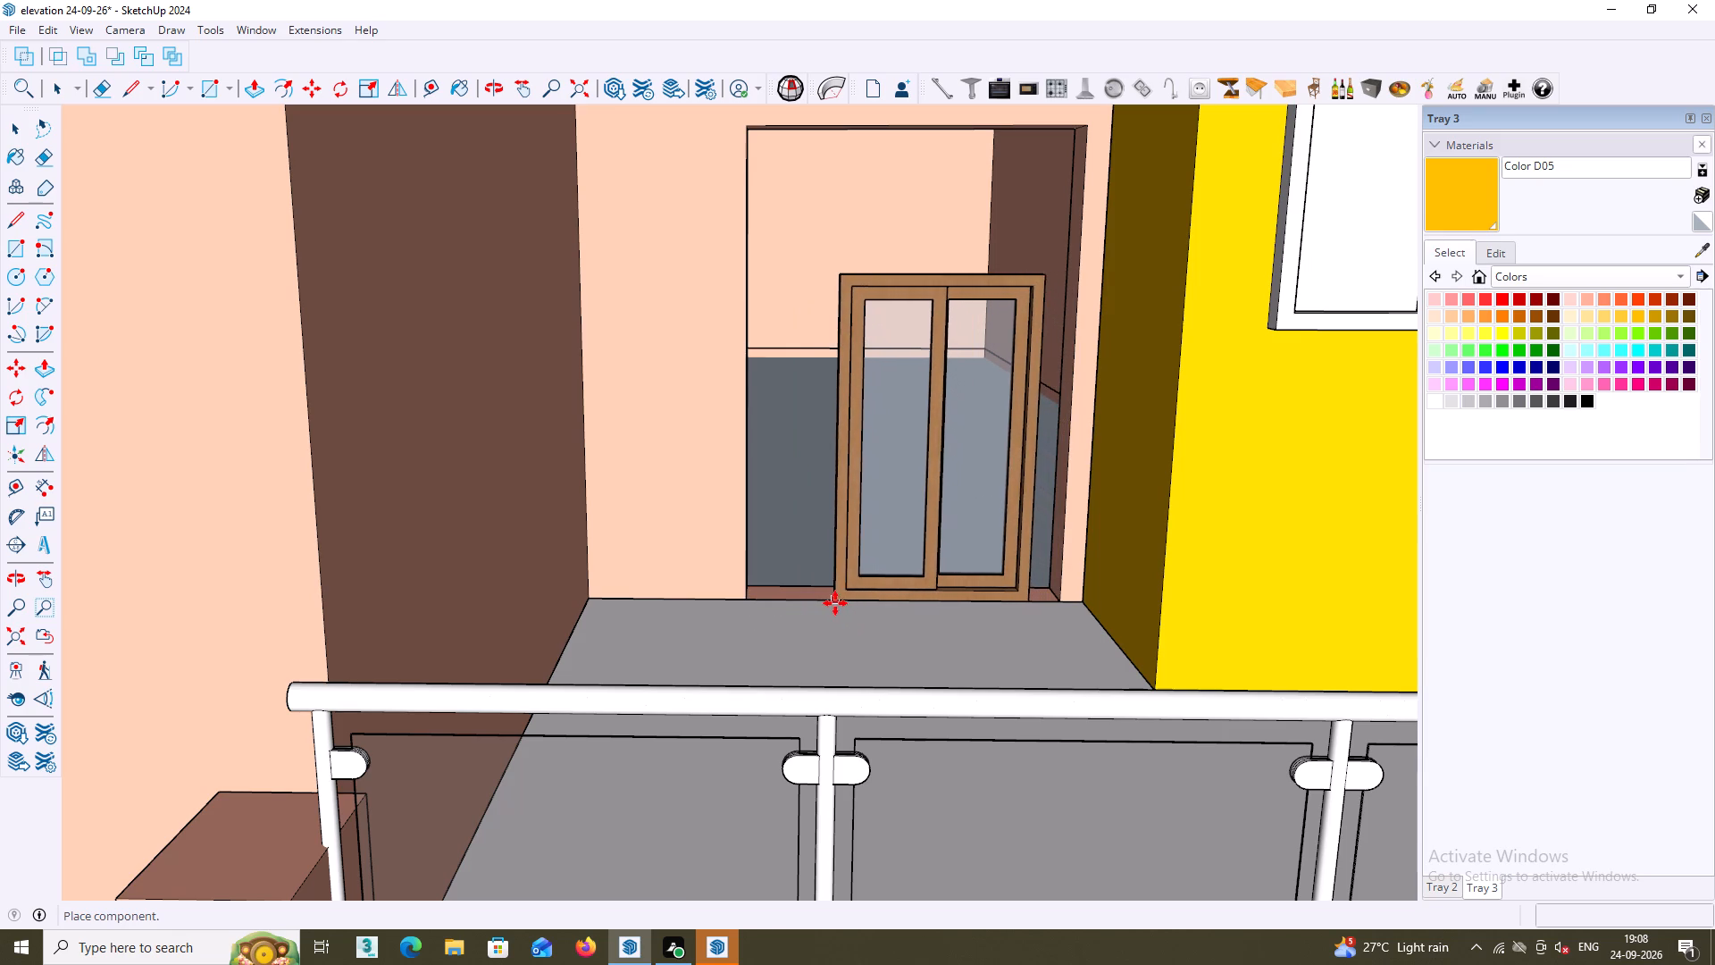
pyautogui.click(835, 603)
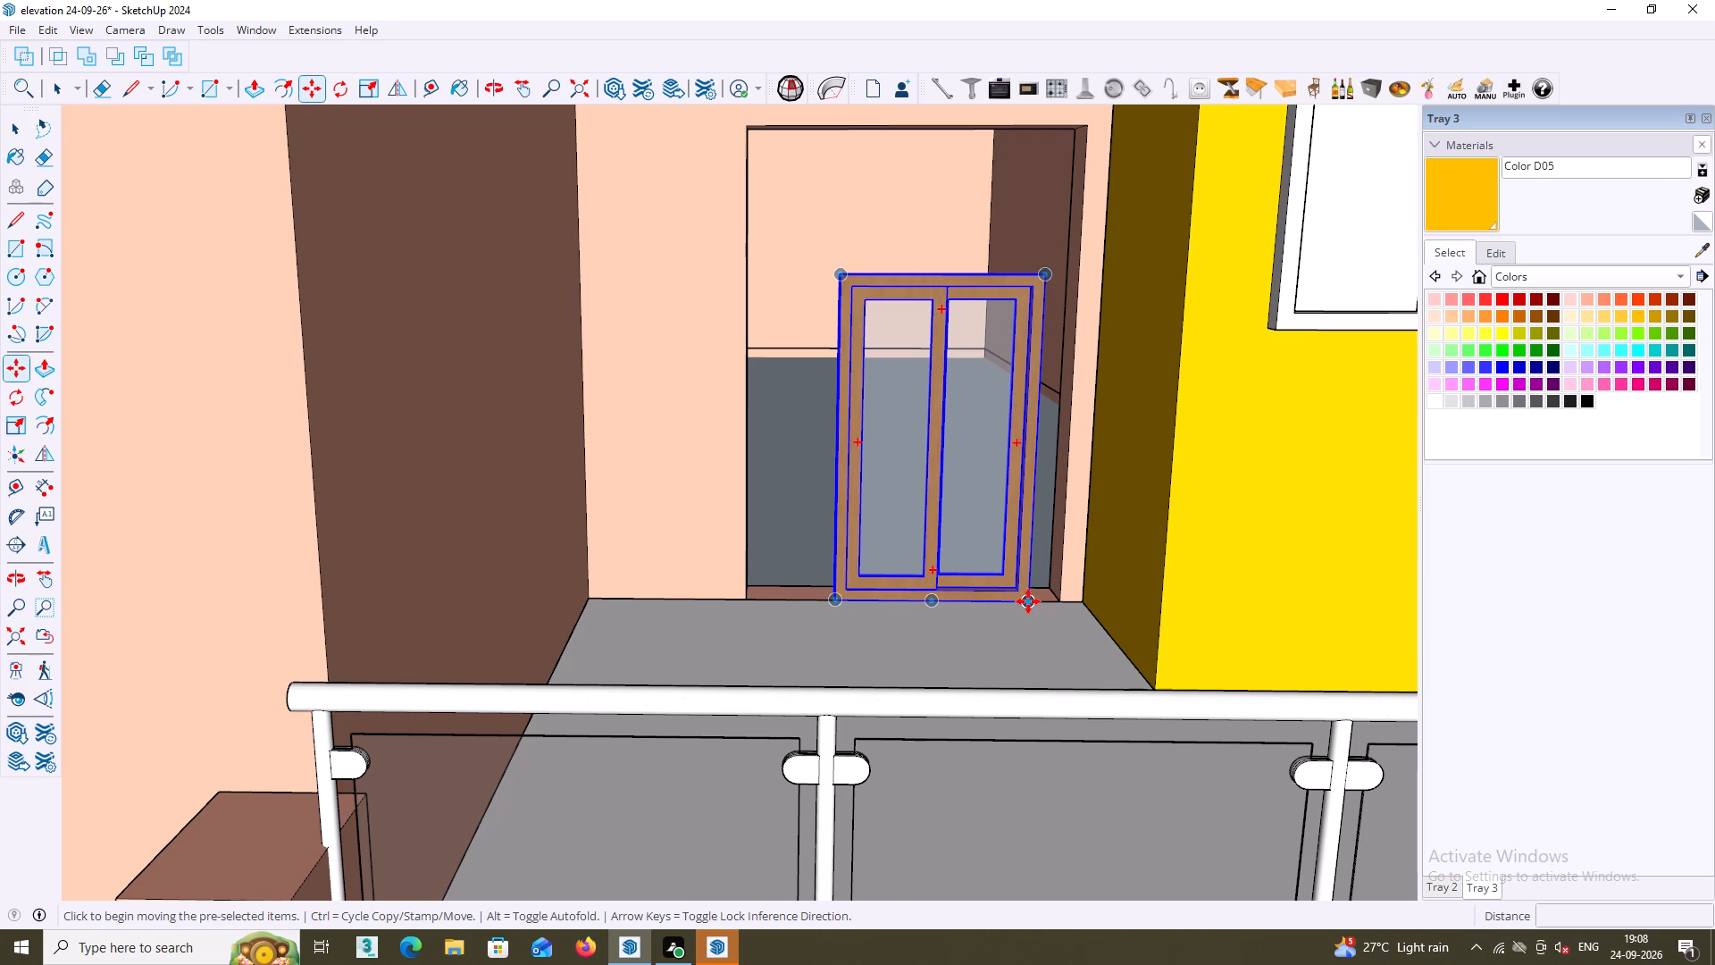
pyautogui.doubleClick(1028, 601)
pyautogui.click(1065, 601)
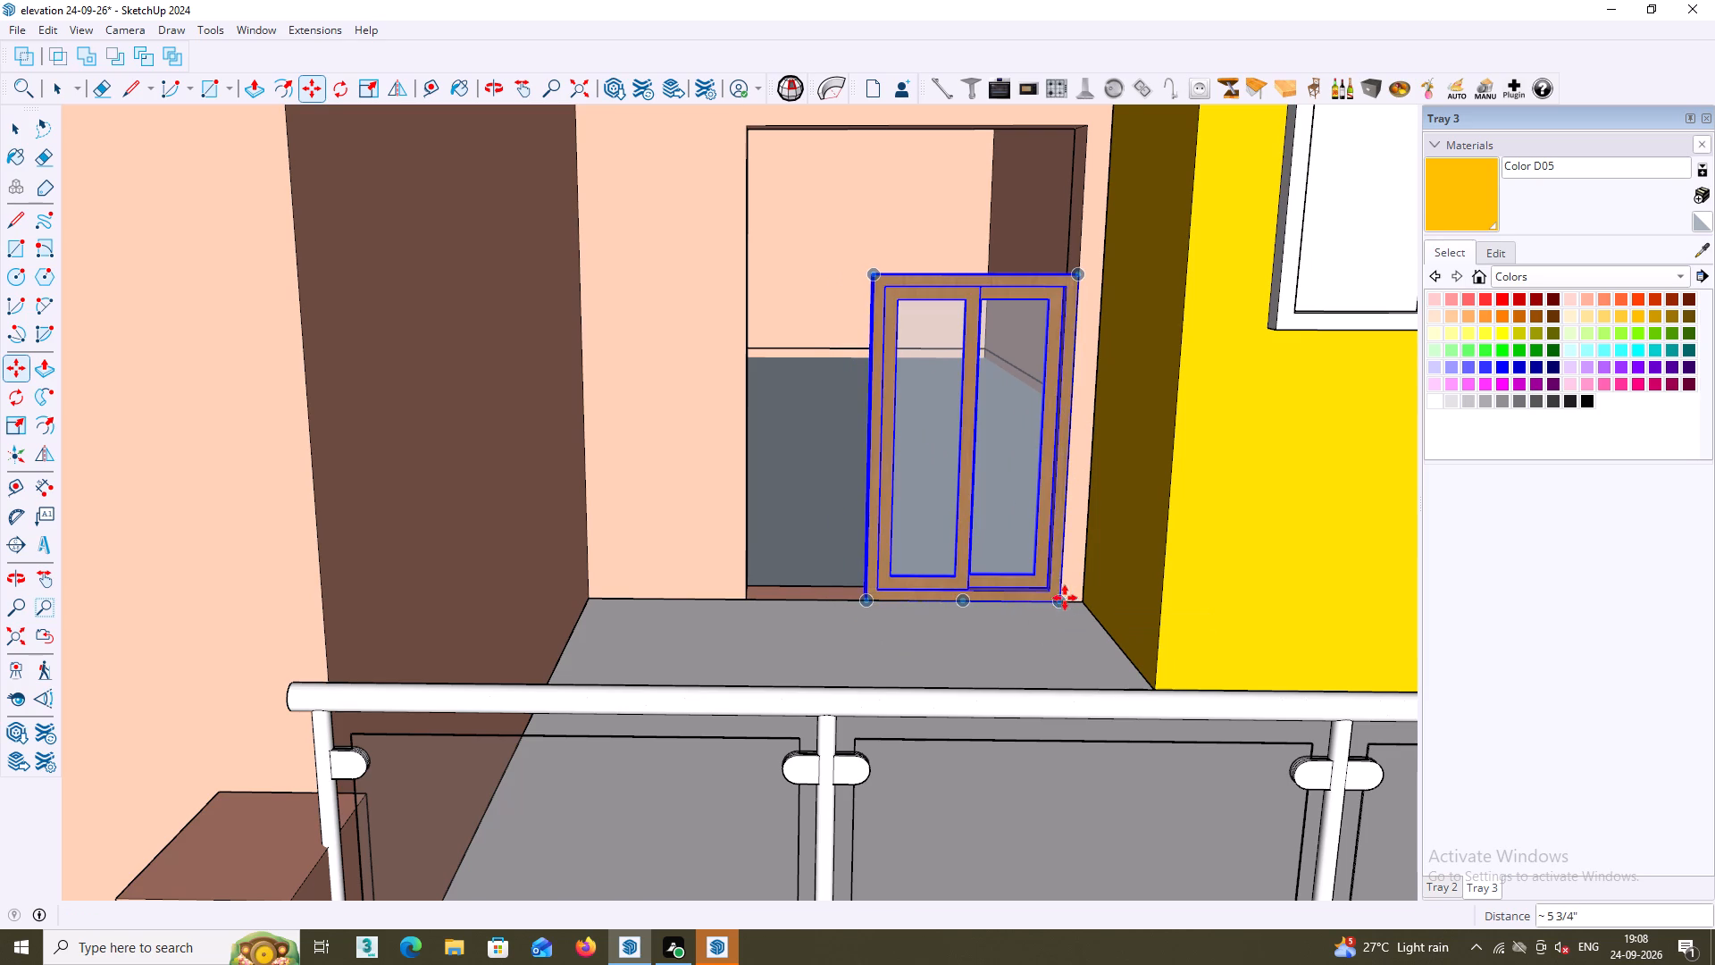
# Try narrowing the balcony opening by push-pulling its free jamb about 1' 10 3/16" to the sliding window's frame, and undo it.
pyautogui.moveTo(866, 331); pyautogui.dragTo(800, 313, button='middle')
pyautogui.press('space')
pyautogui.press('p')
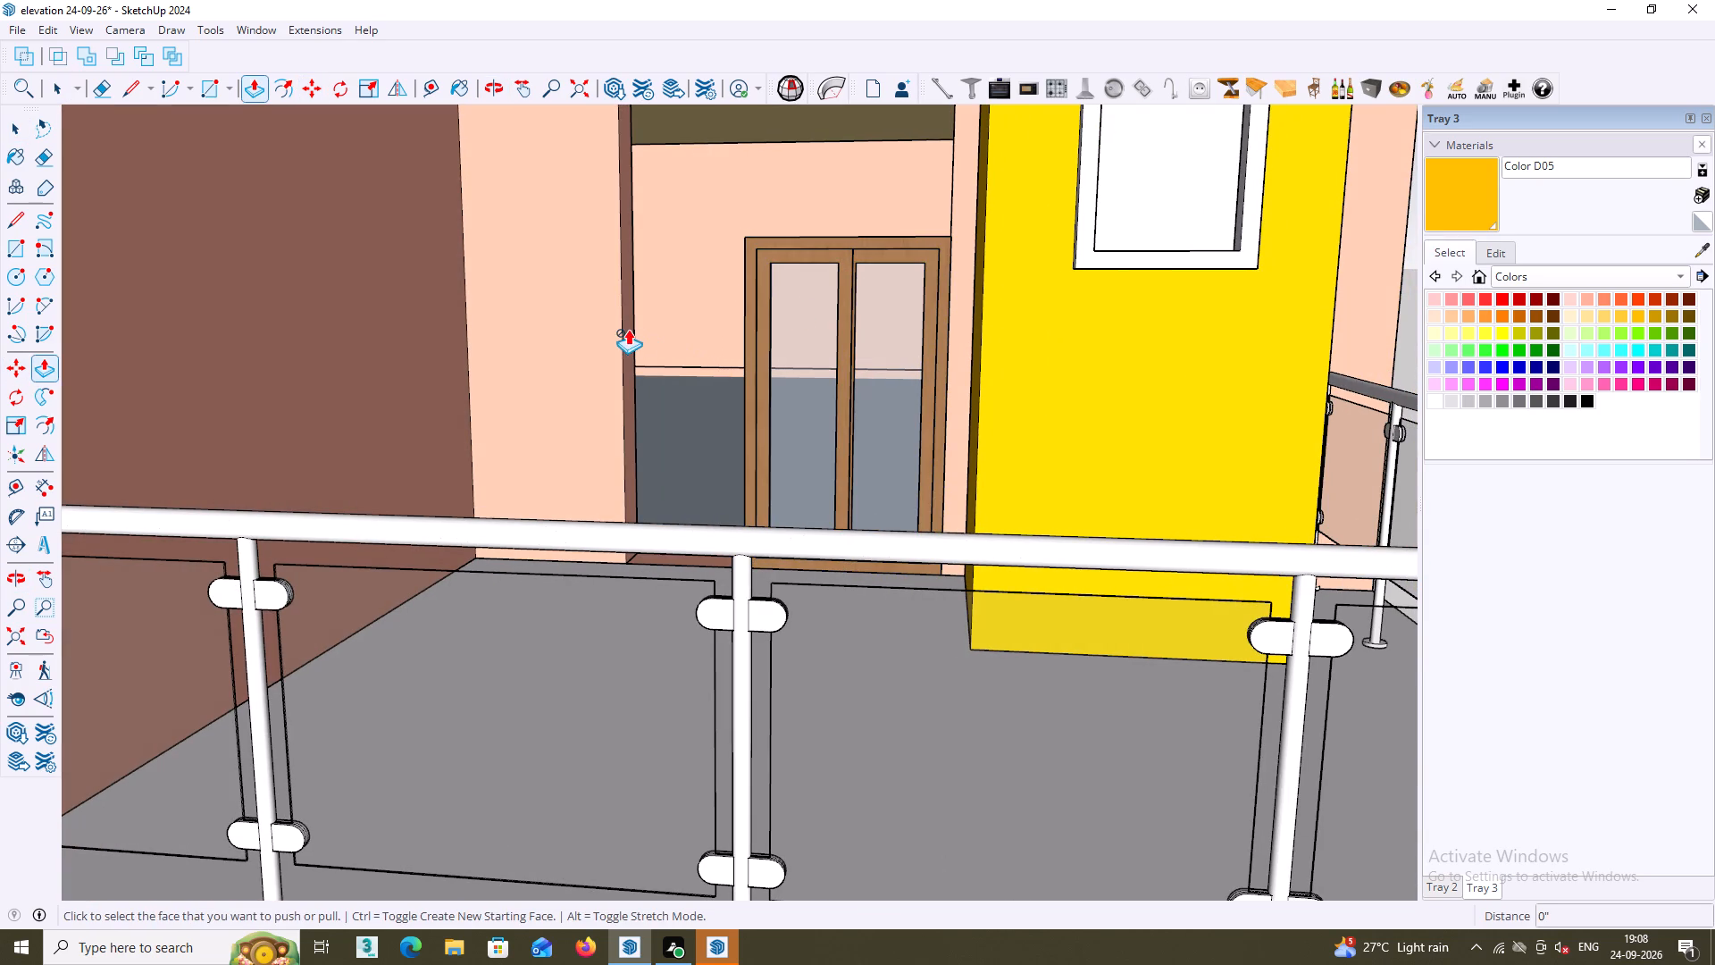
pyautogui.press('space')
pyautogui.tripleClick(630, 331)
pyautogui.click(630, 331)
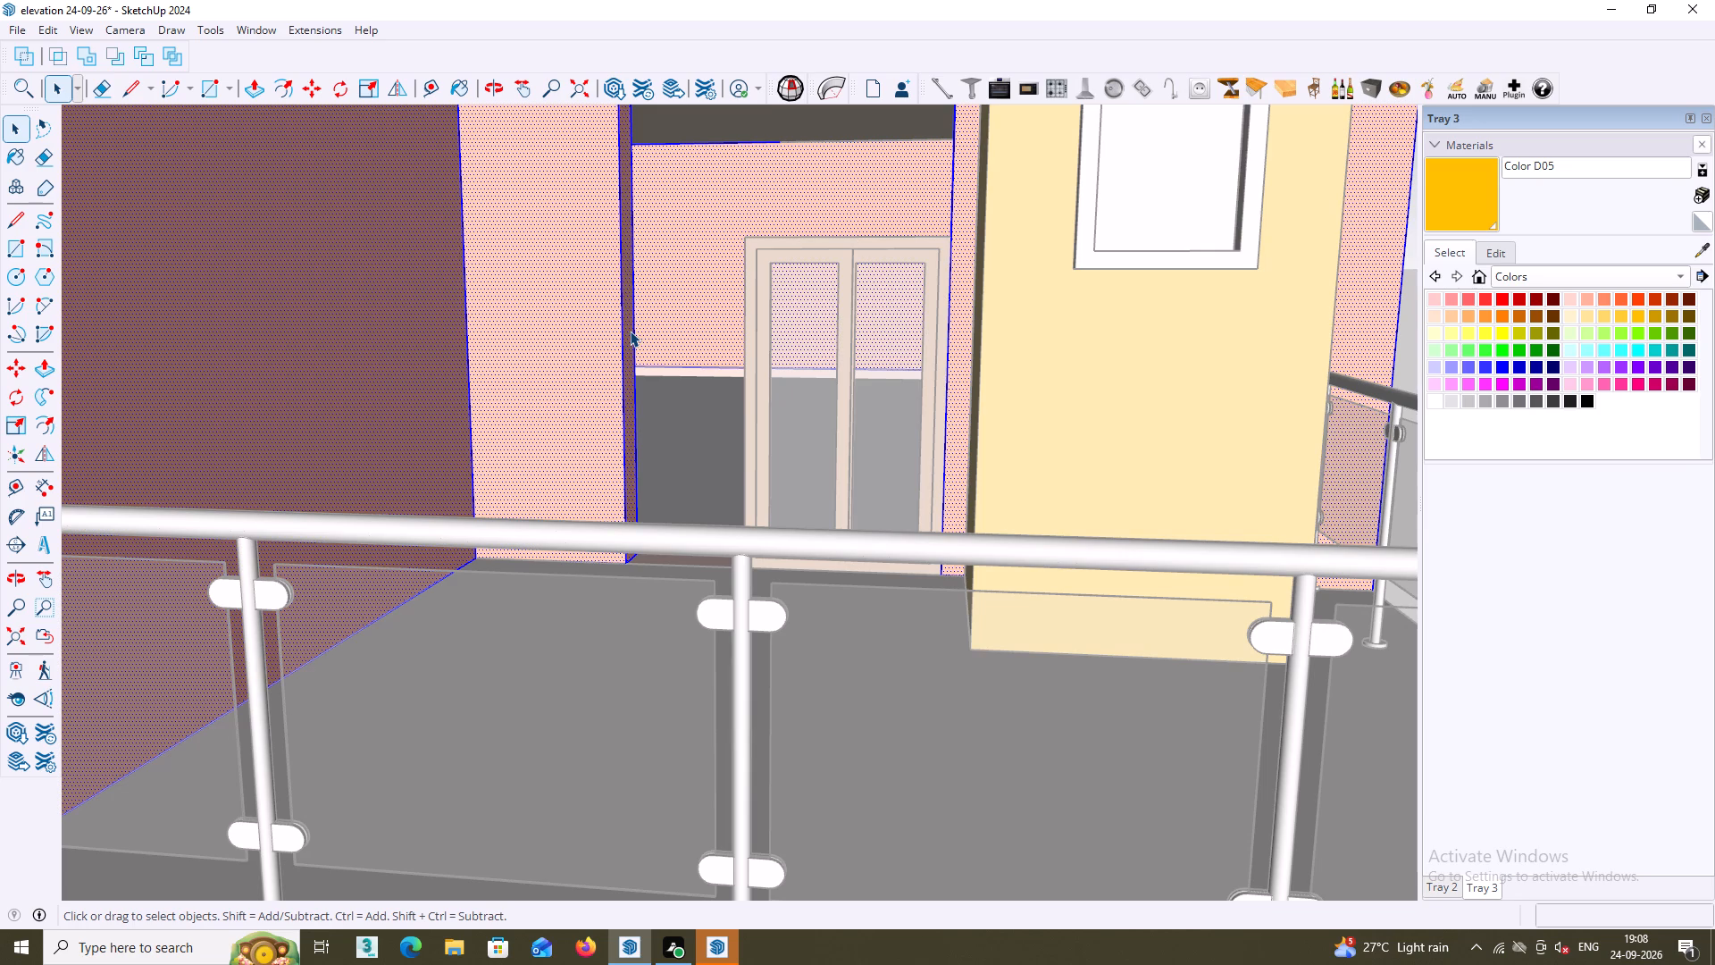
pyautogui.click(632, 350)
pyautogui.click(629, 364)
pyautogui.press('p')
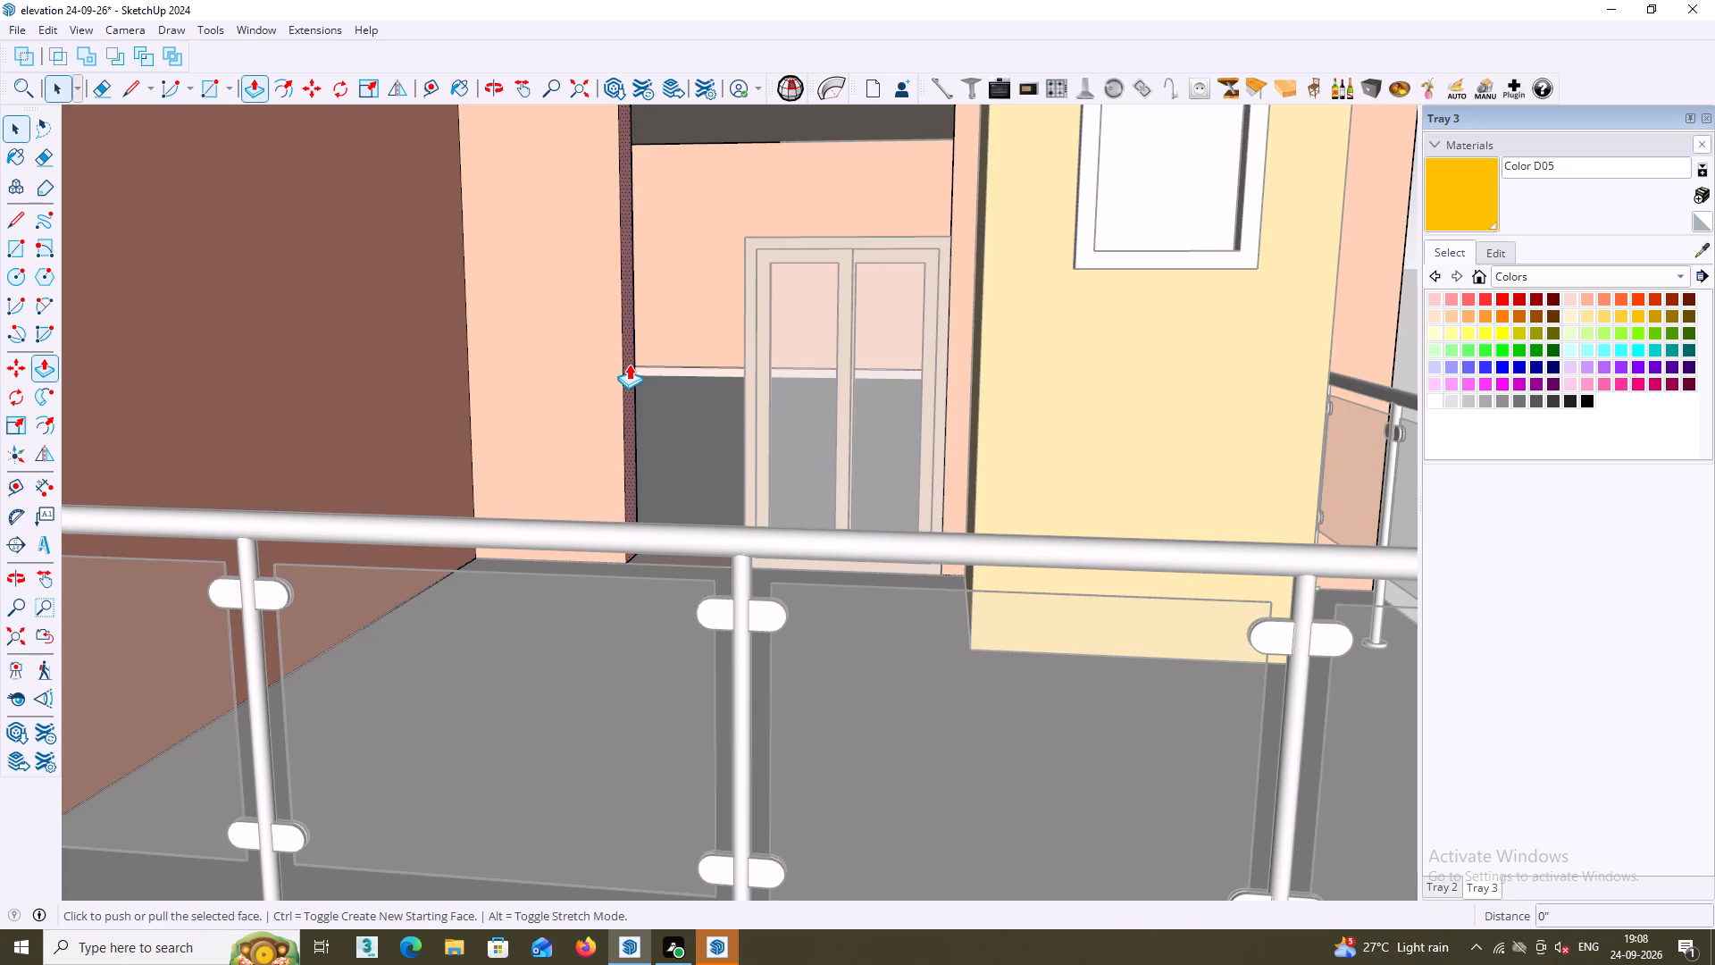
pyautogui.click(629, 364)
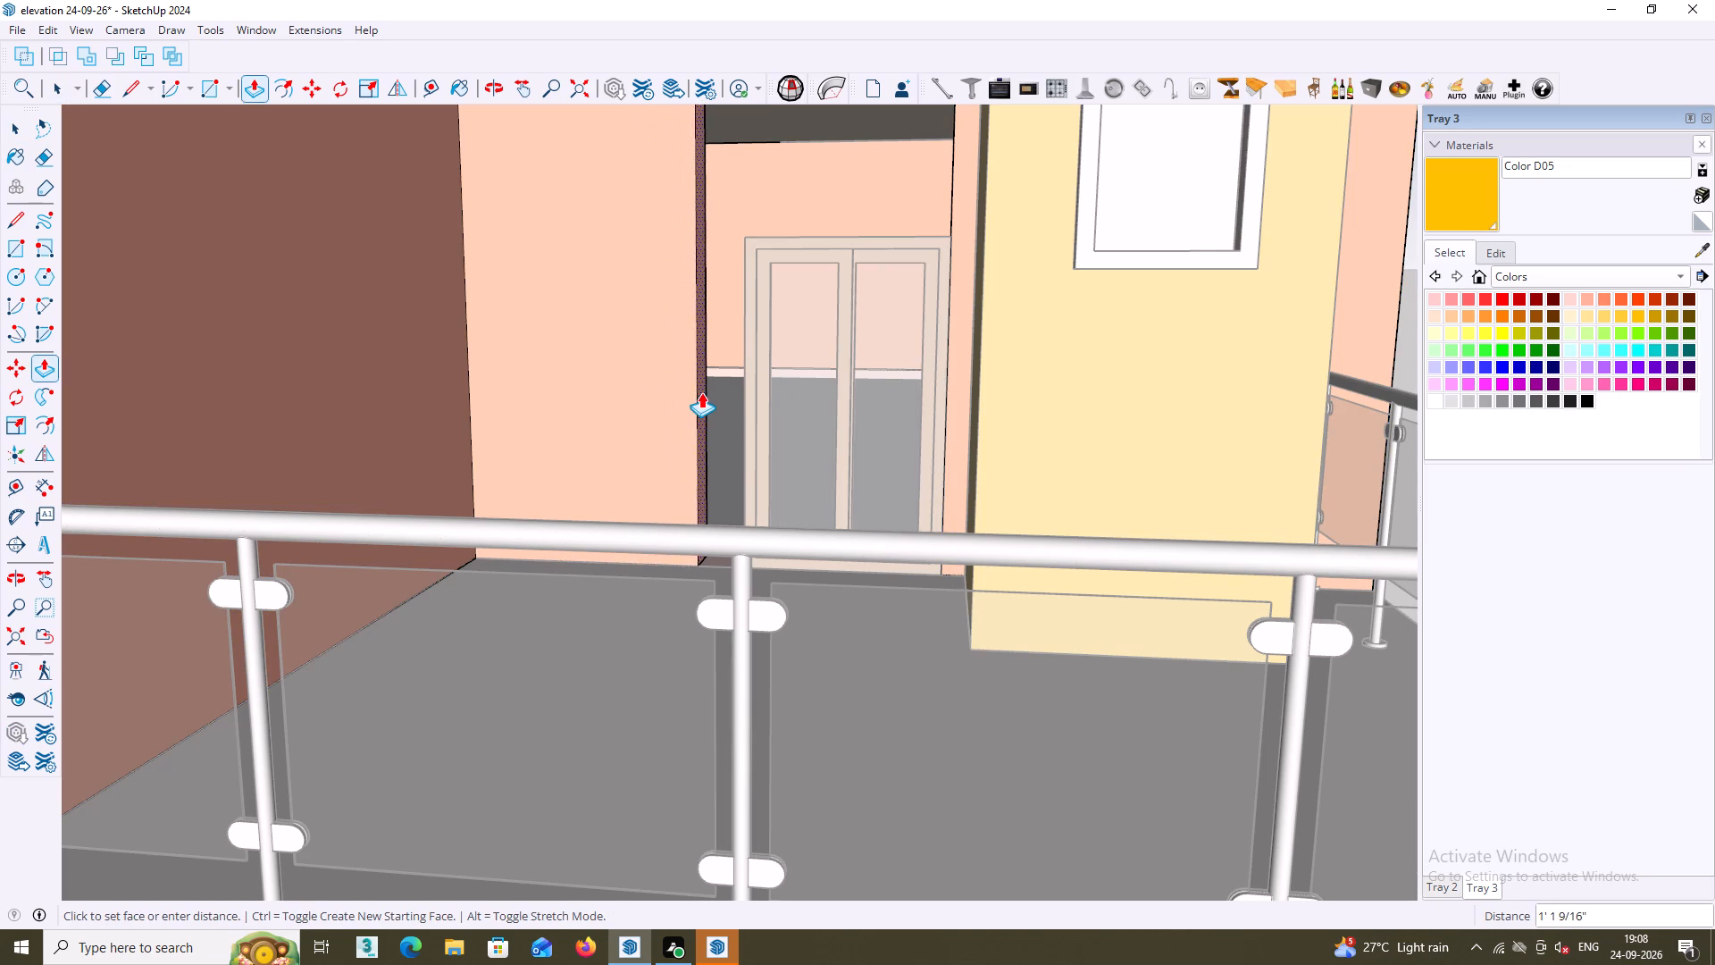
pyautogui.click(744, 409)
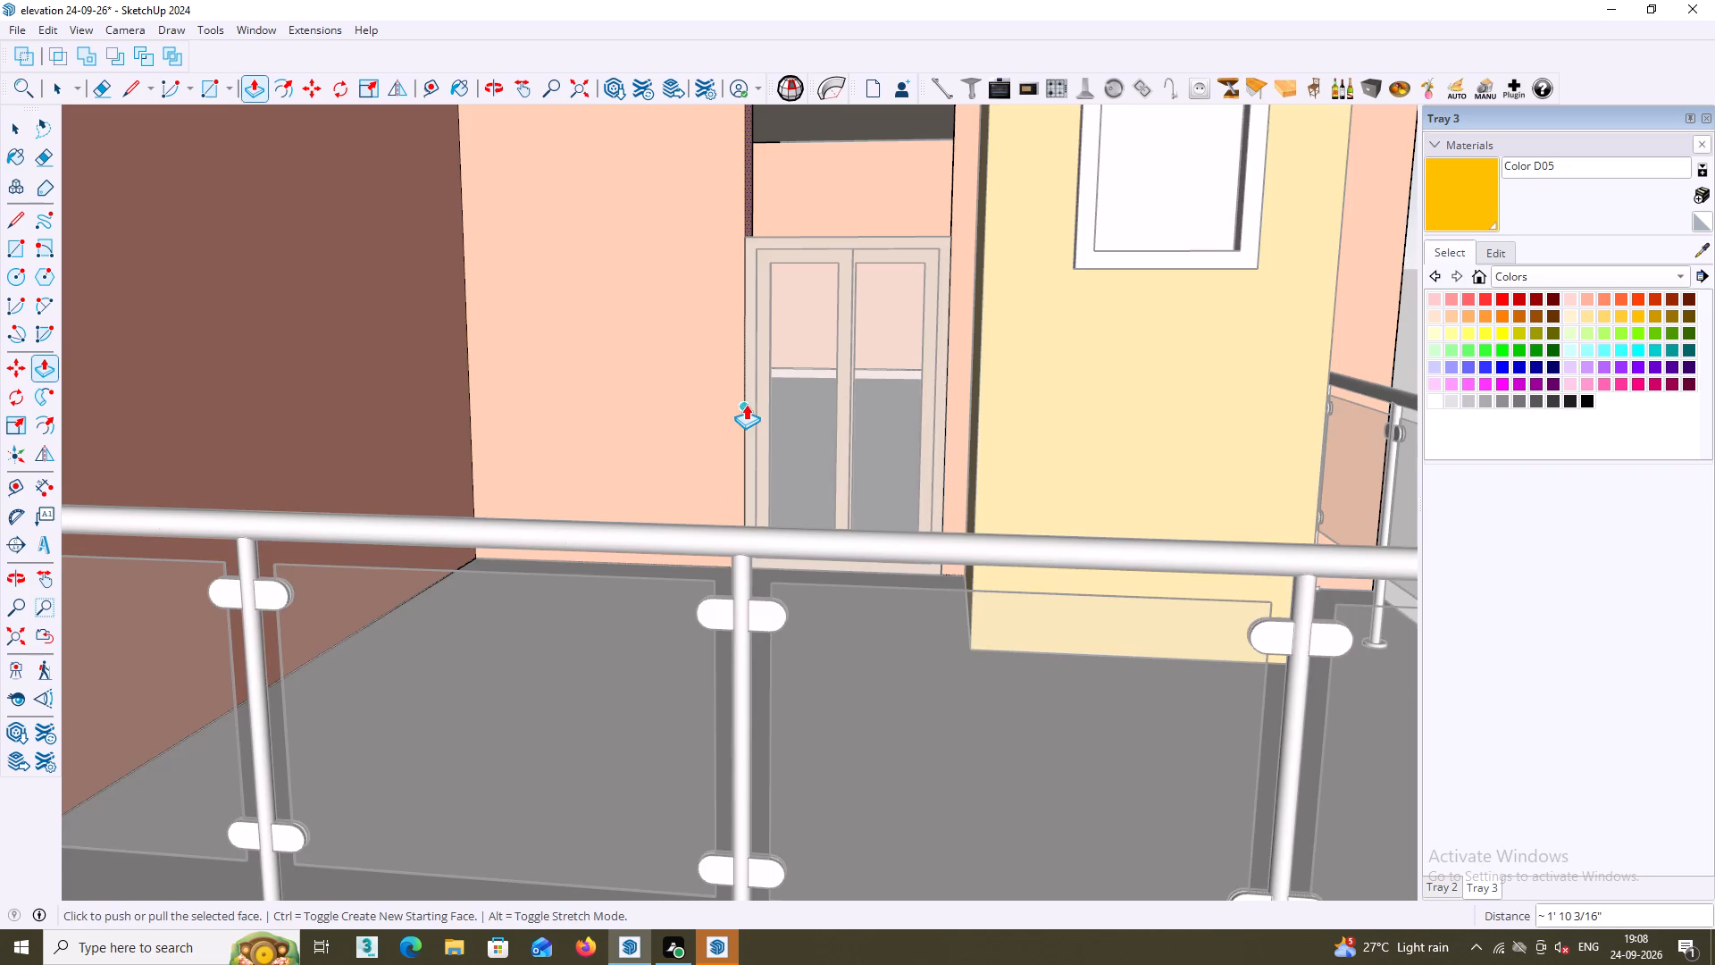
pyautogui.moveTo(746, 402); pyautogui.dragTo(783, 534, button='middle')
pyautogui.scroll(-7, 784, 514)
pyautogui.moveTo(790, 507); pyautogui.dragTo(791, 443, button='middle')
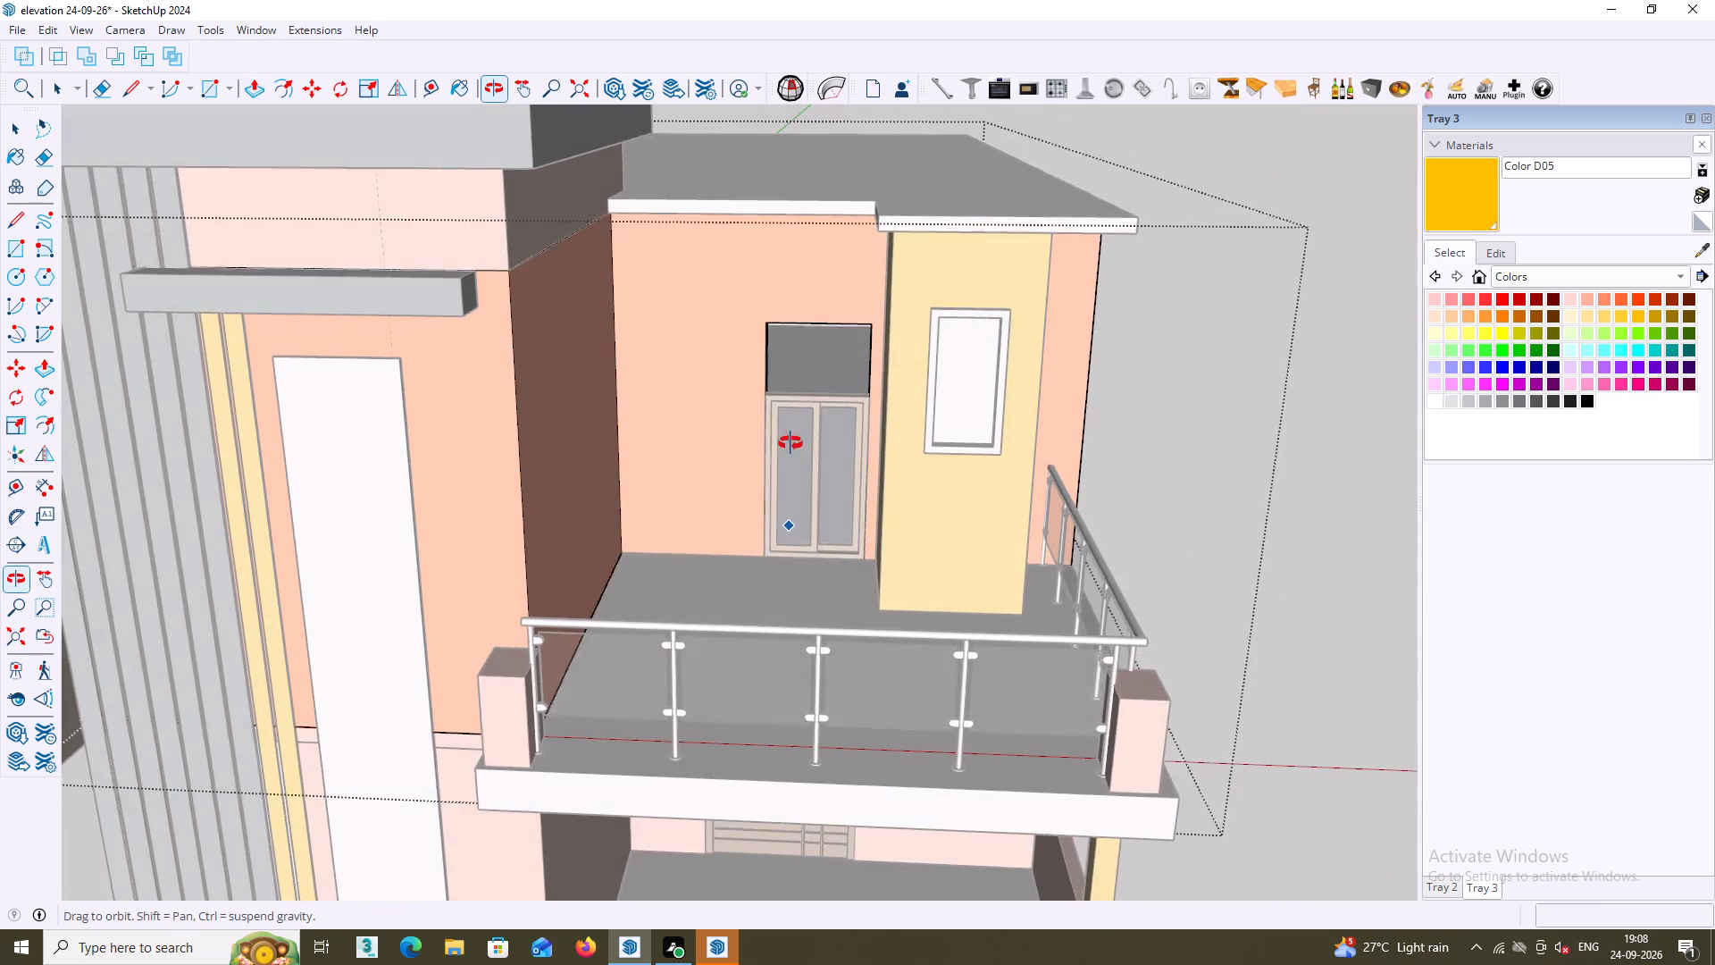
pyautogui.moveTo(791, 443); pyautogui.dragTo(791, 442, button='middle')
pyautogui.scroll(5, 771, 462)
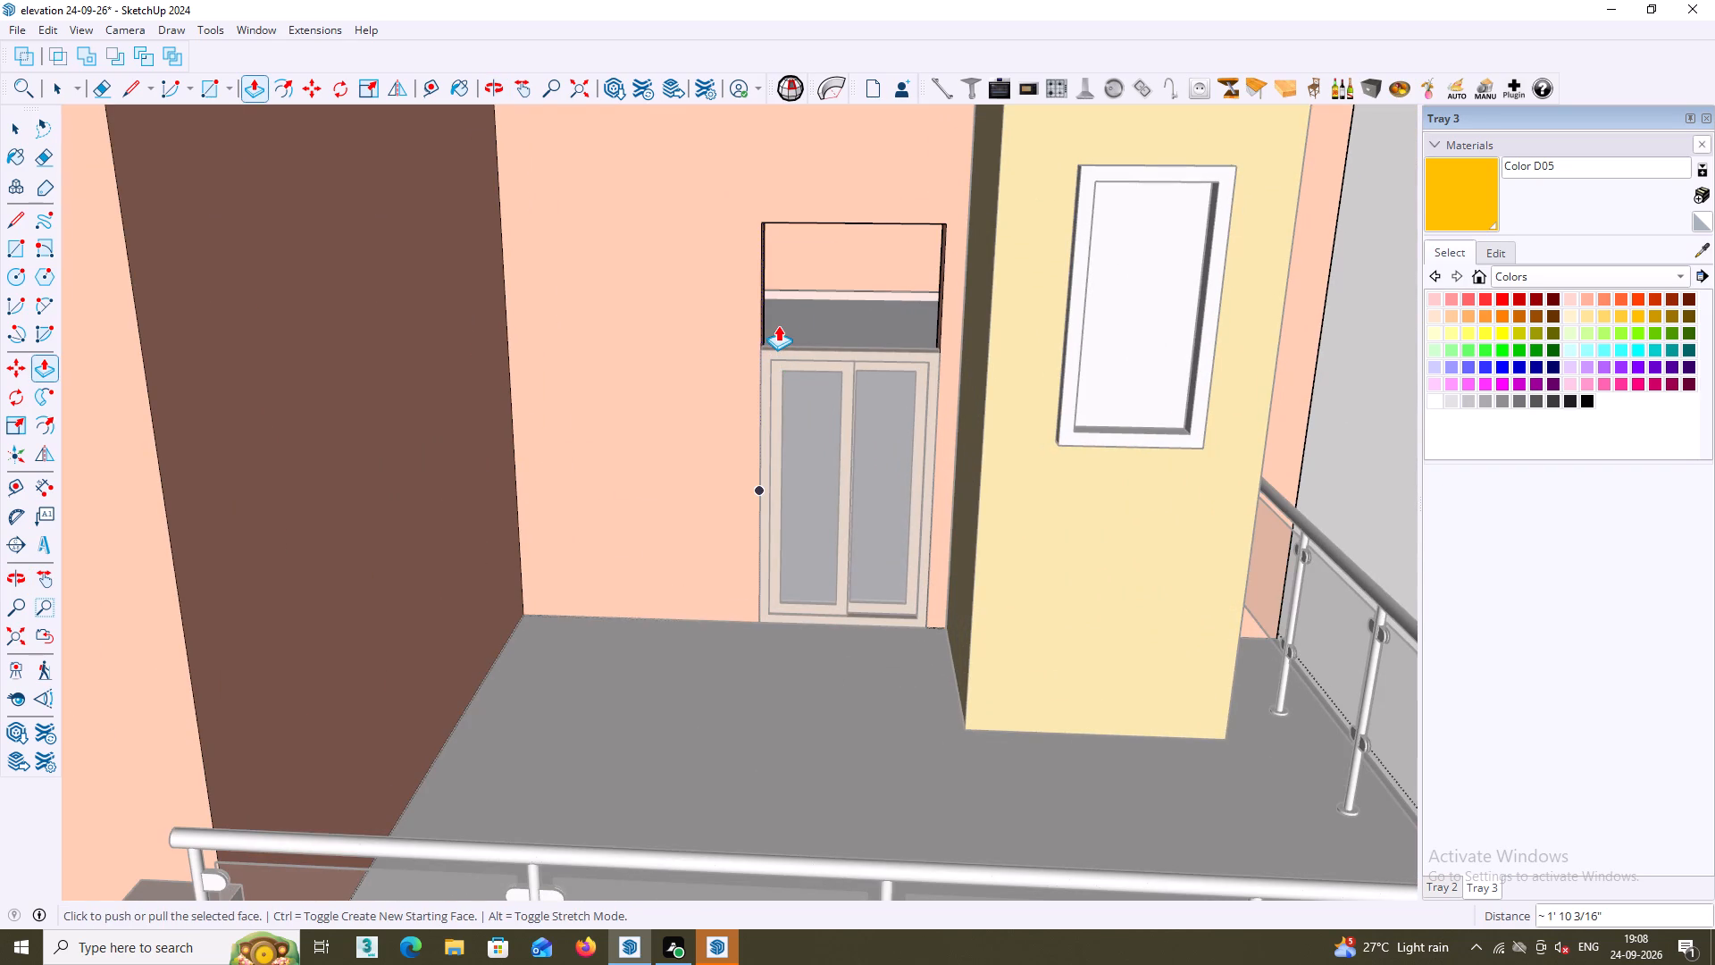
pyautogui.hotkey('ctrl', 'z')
# Push-pull the balcony opening's free jamb about 1' 4 9/16" toward the sliding window, leaving a narrow gap, and leave the wall group.
pyautogui.scroll(1, 669, 356)
pyautogui.click(650, 368)
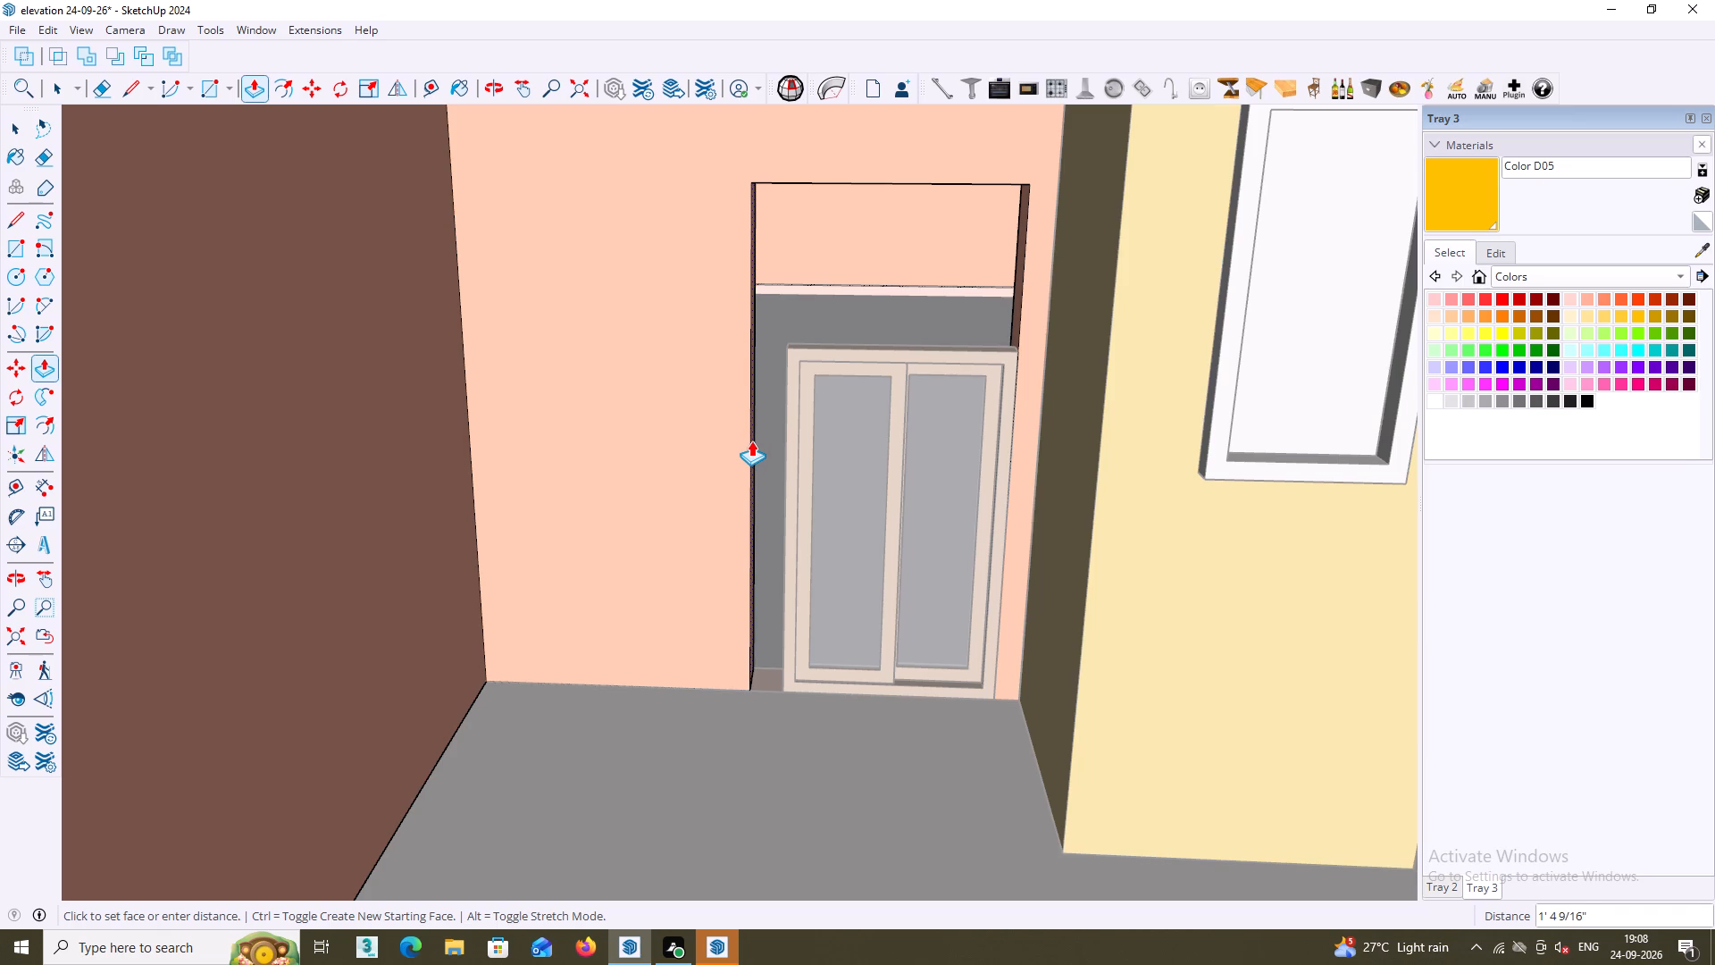
pyautogui.click(751, 441)
pyautogui.press('space')
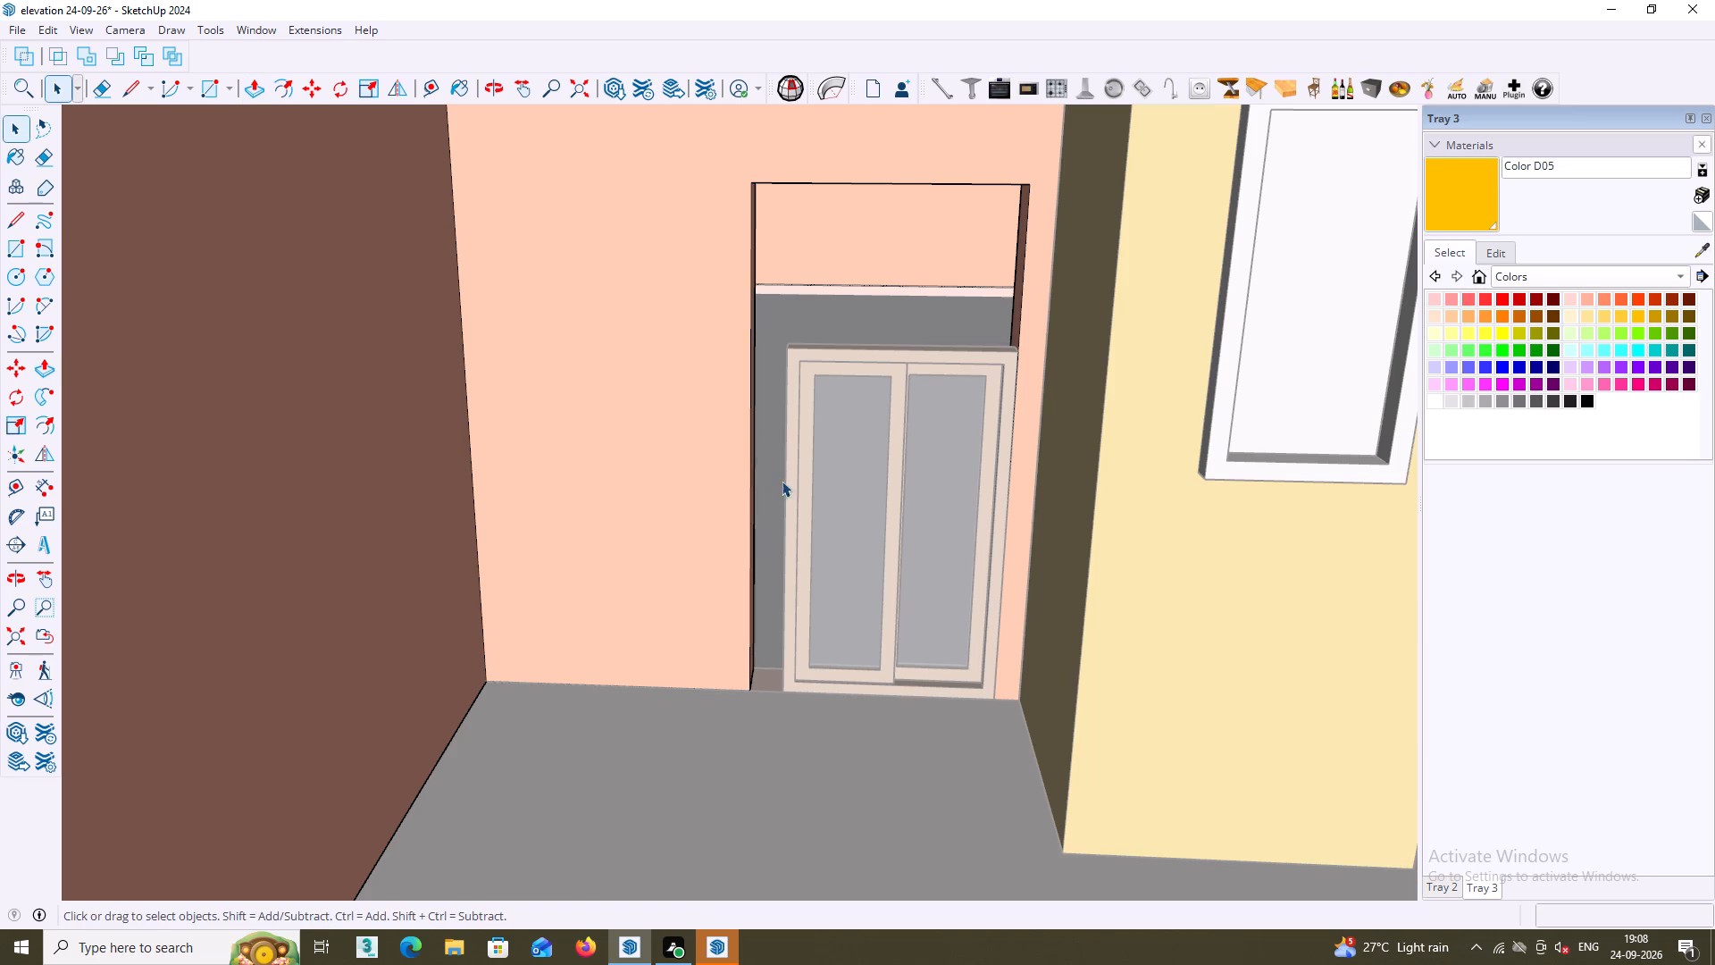
pyautogui.scroll(-10, 816, 505)
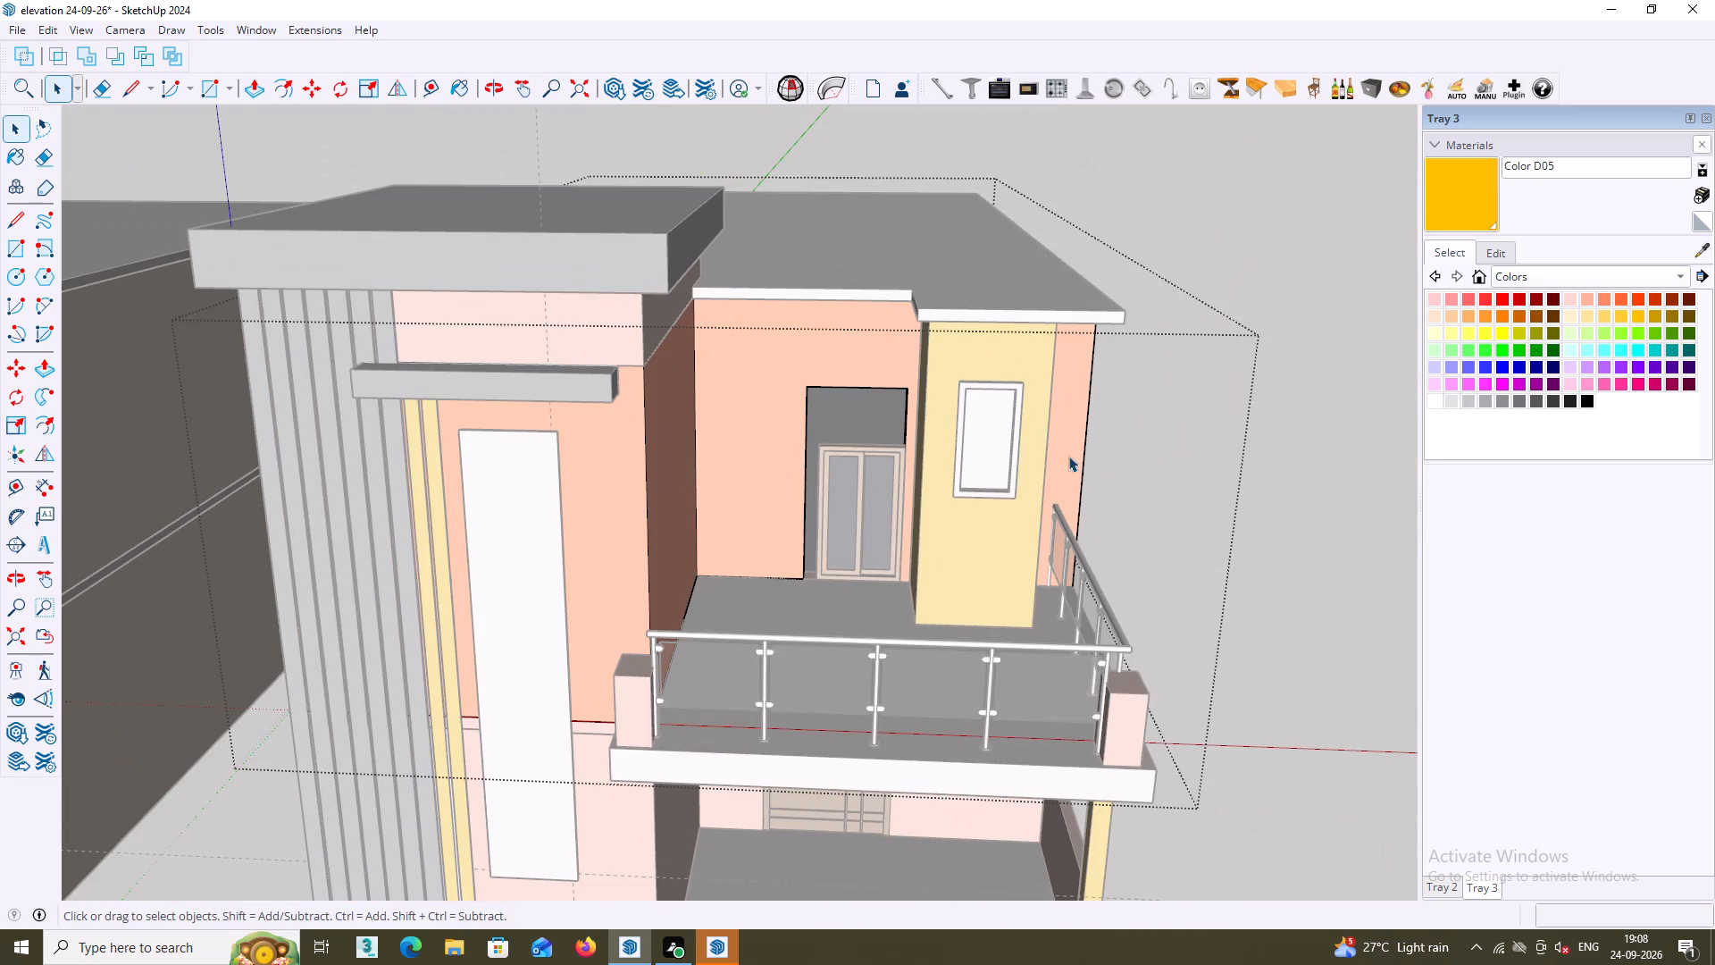
pyautogui.click(1315, 416)
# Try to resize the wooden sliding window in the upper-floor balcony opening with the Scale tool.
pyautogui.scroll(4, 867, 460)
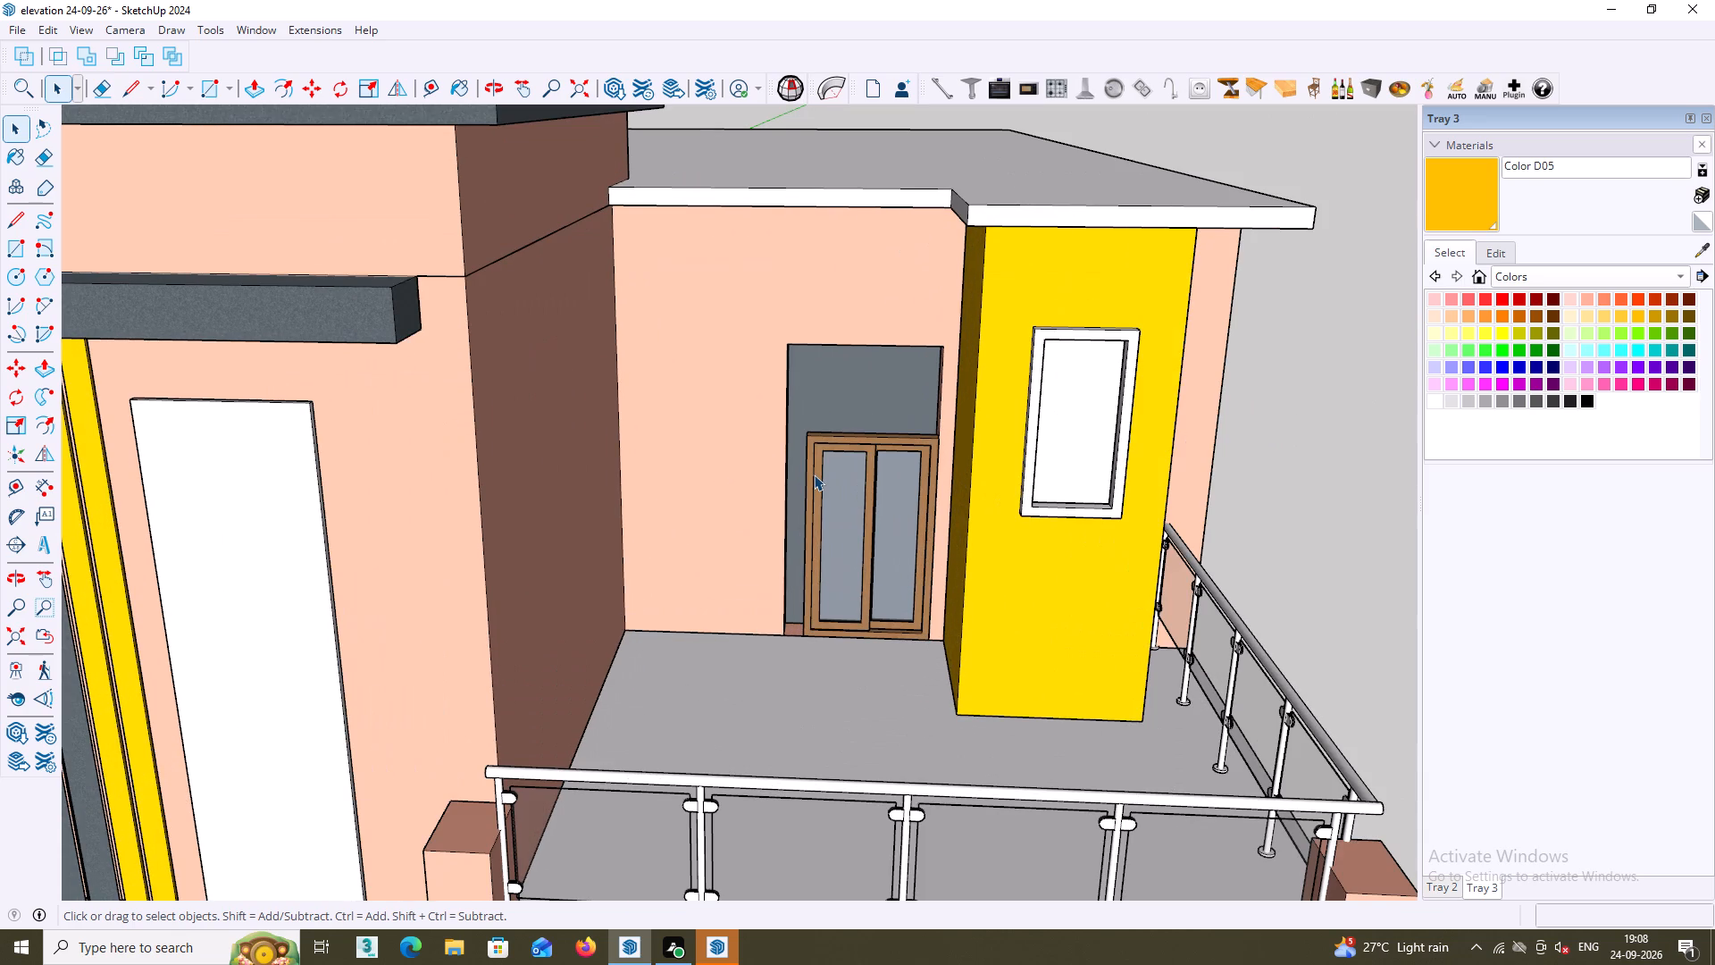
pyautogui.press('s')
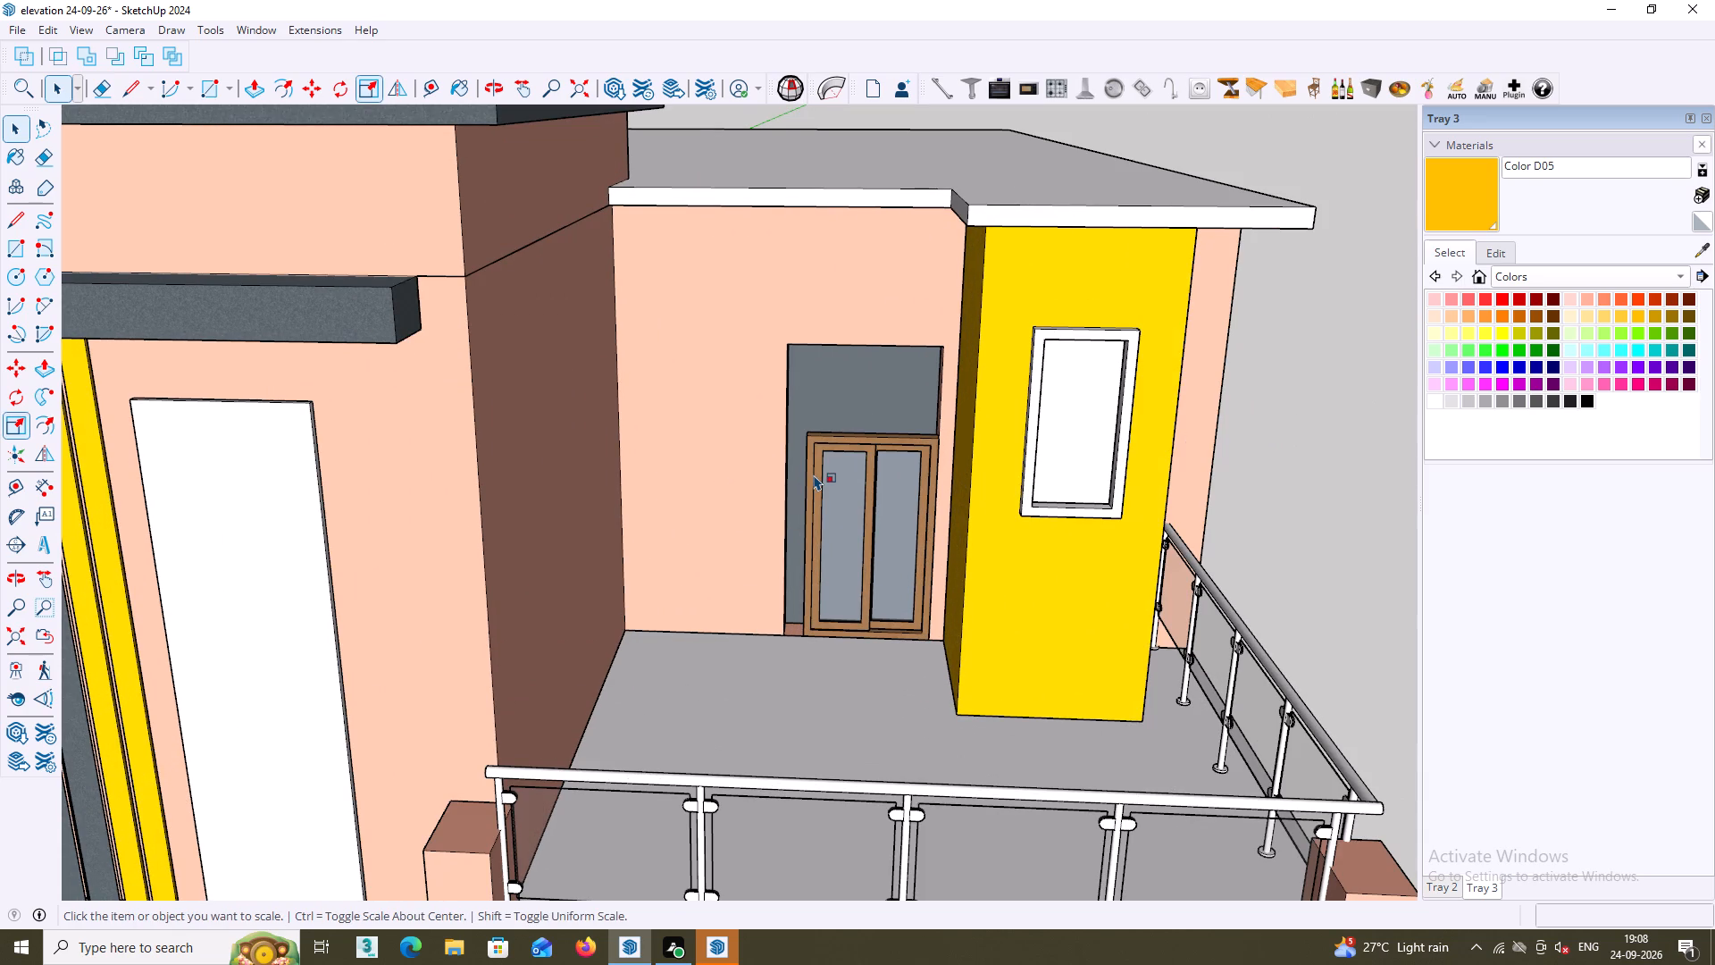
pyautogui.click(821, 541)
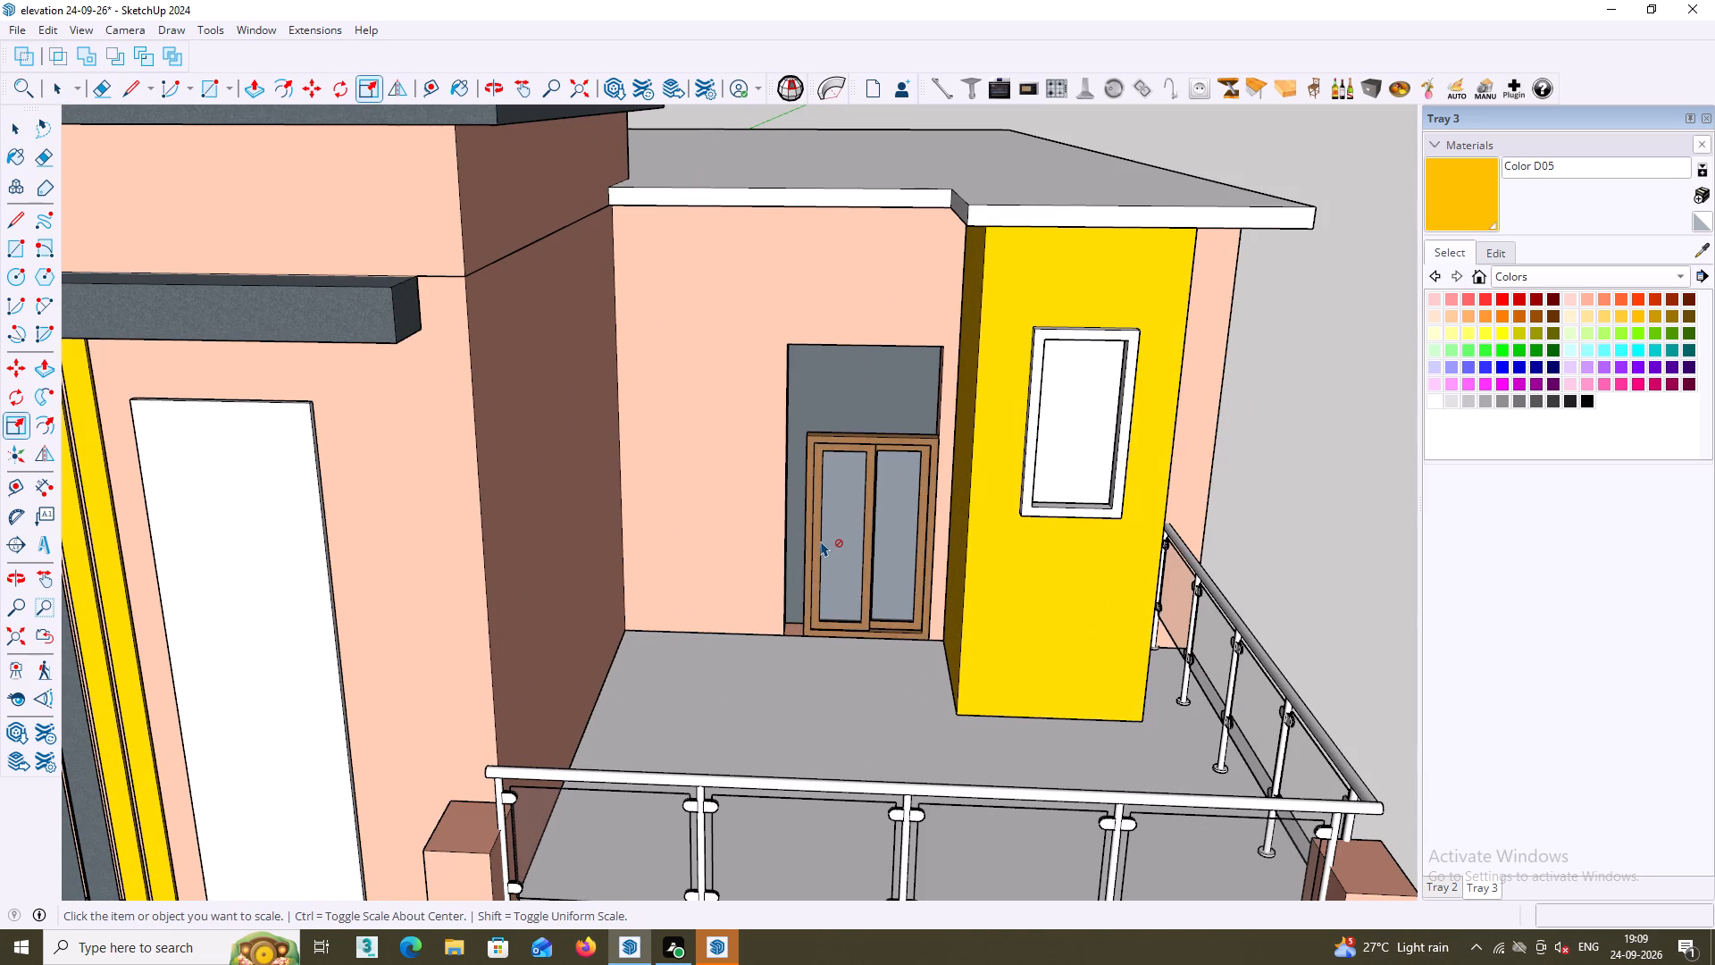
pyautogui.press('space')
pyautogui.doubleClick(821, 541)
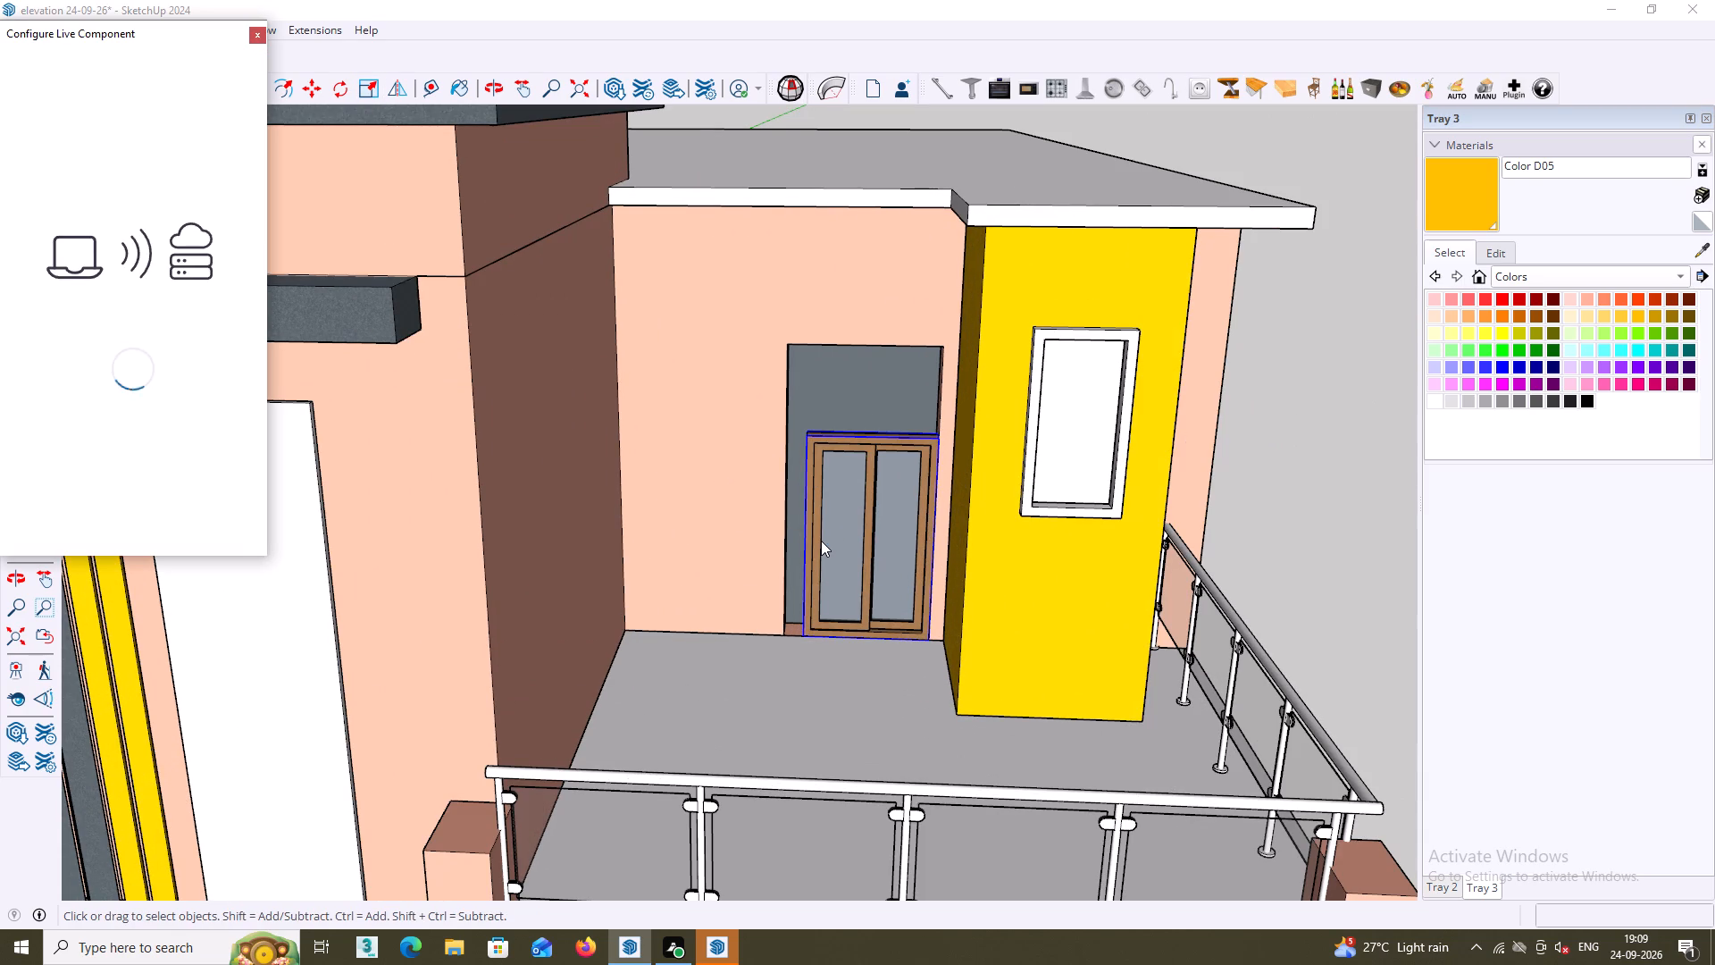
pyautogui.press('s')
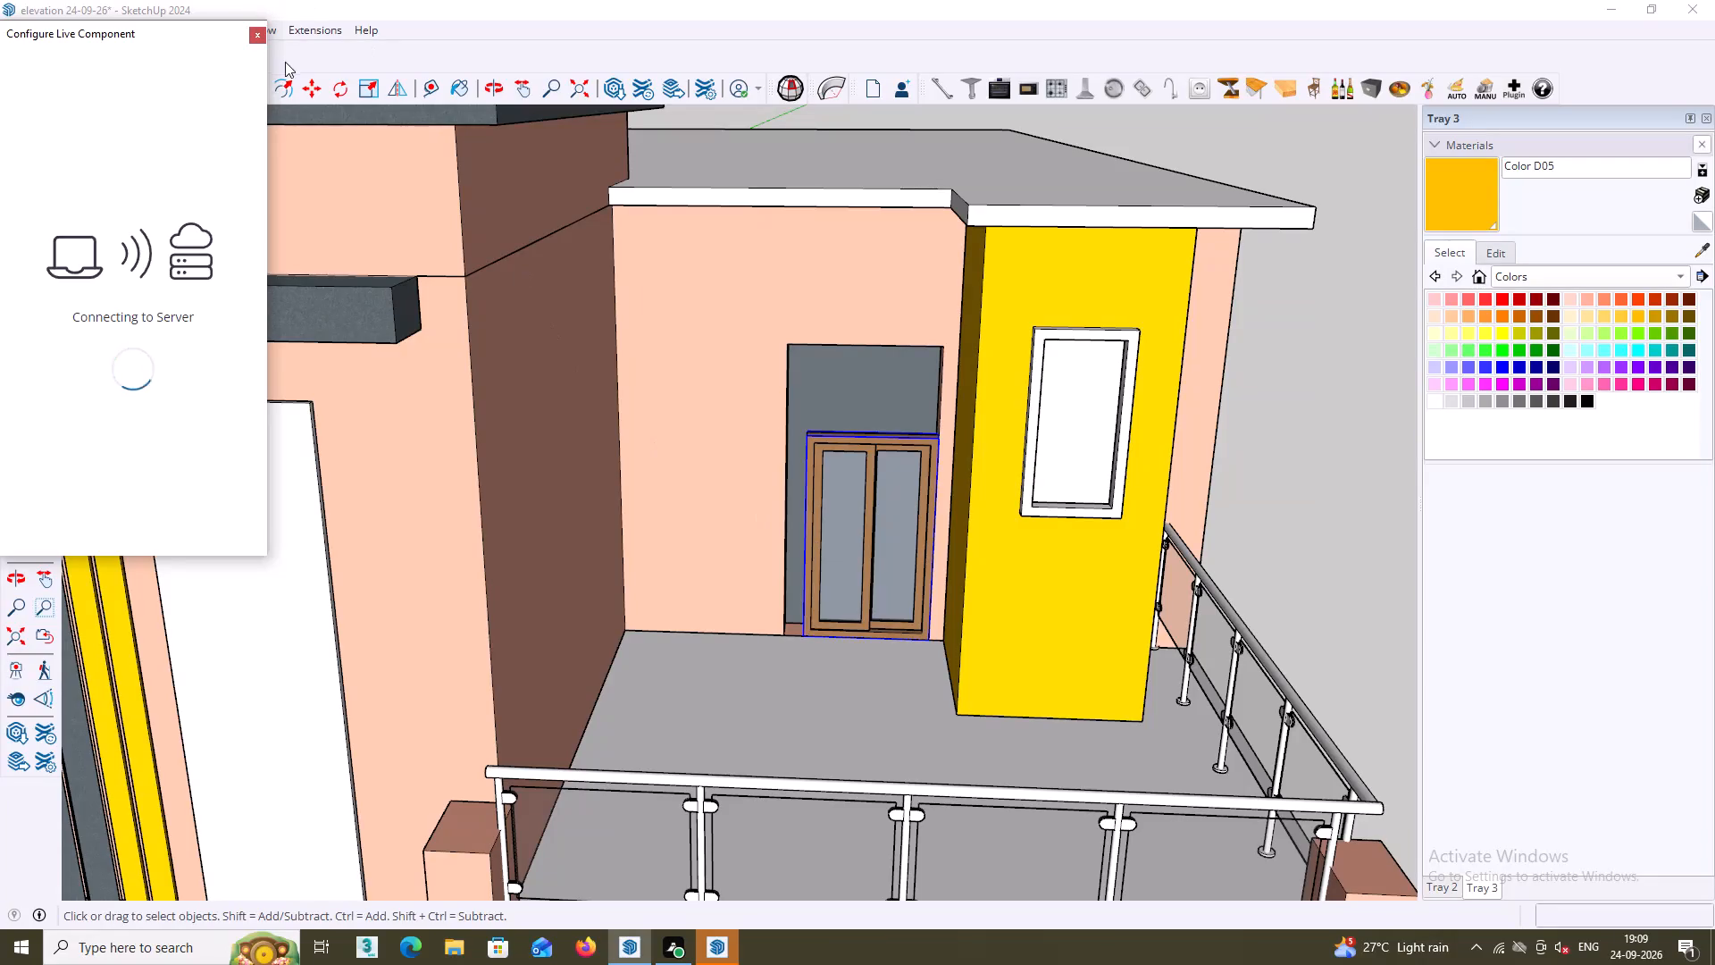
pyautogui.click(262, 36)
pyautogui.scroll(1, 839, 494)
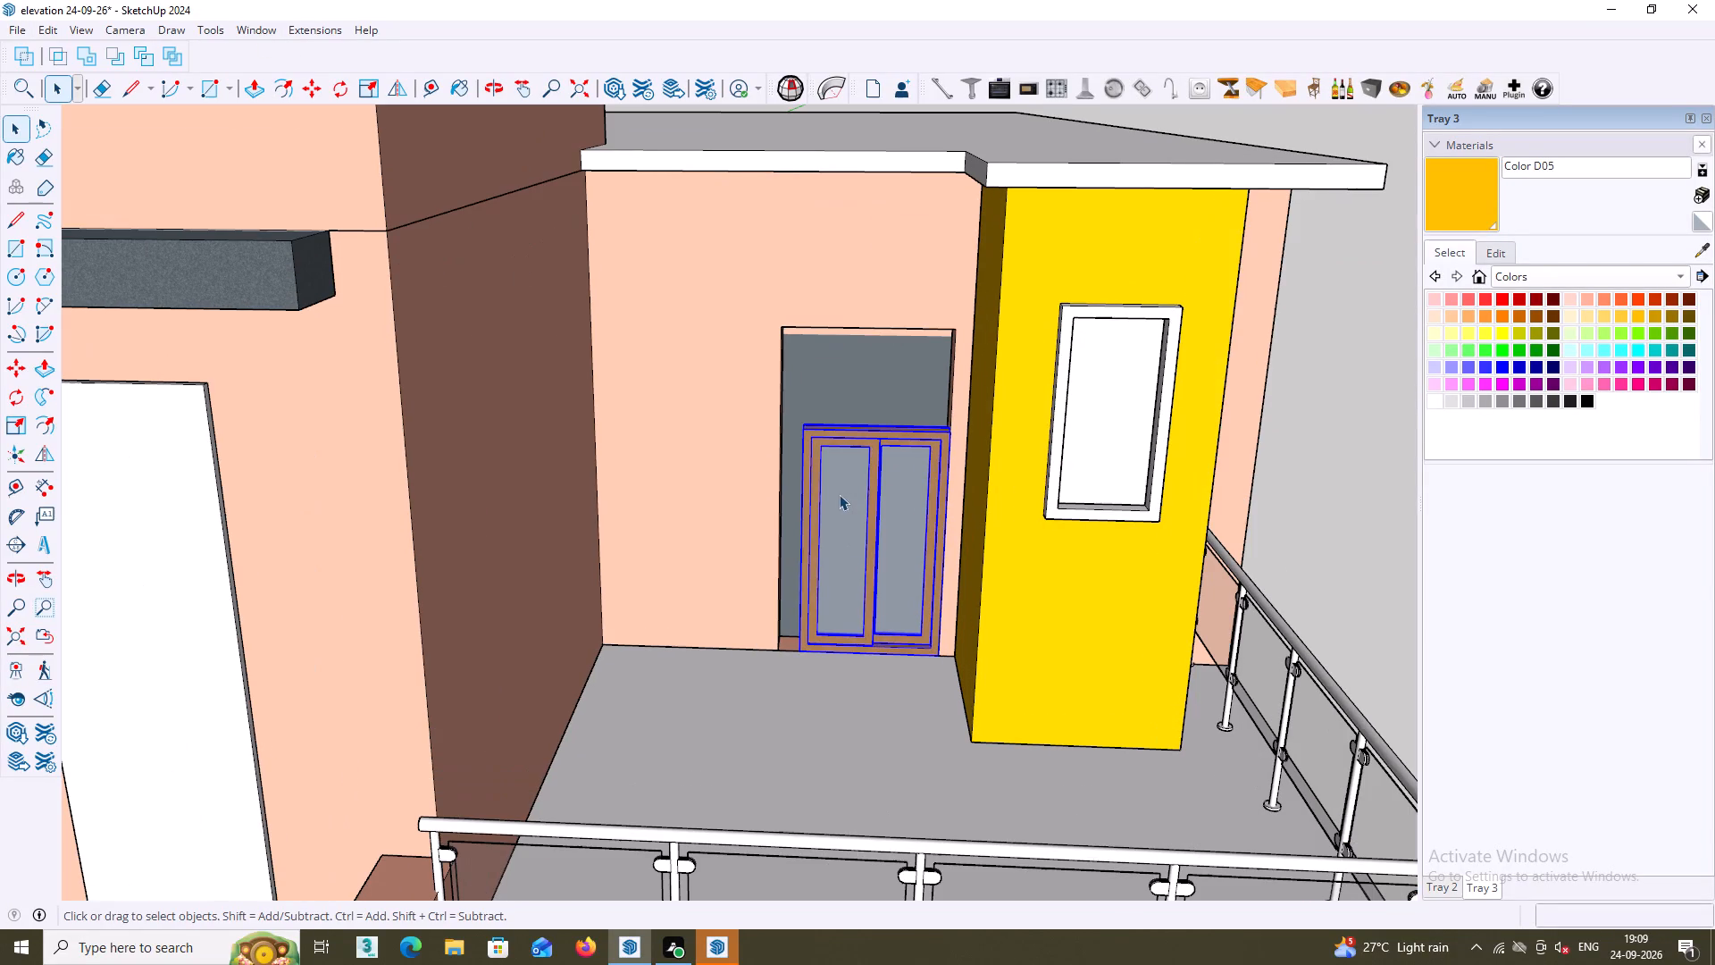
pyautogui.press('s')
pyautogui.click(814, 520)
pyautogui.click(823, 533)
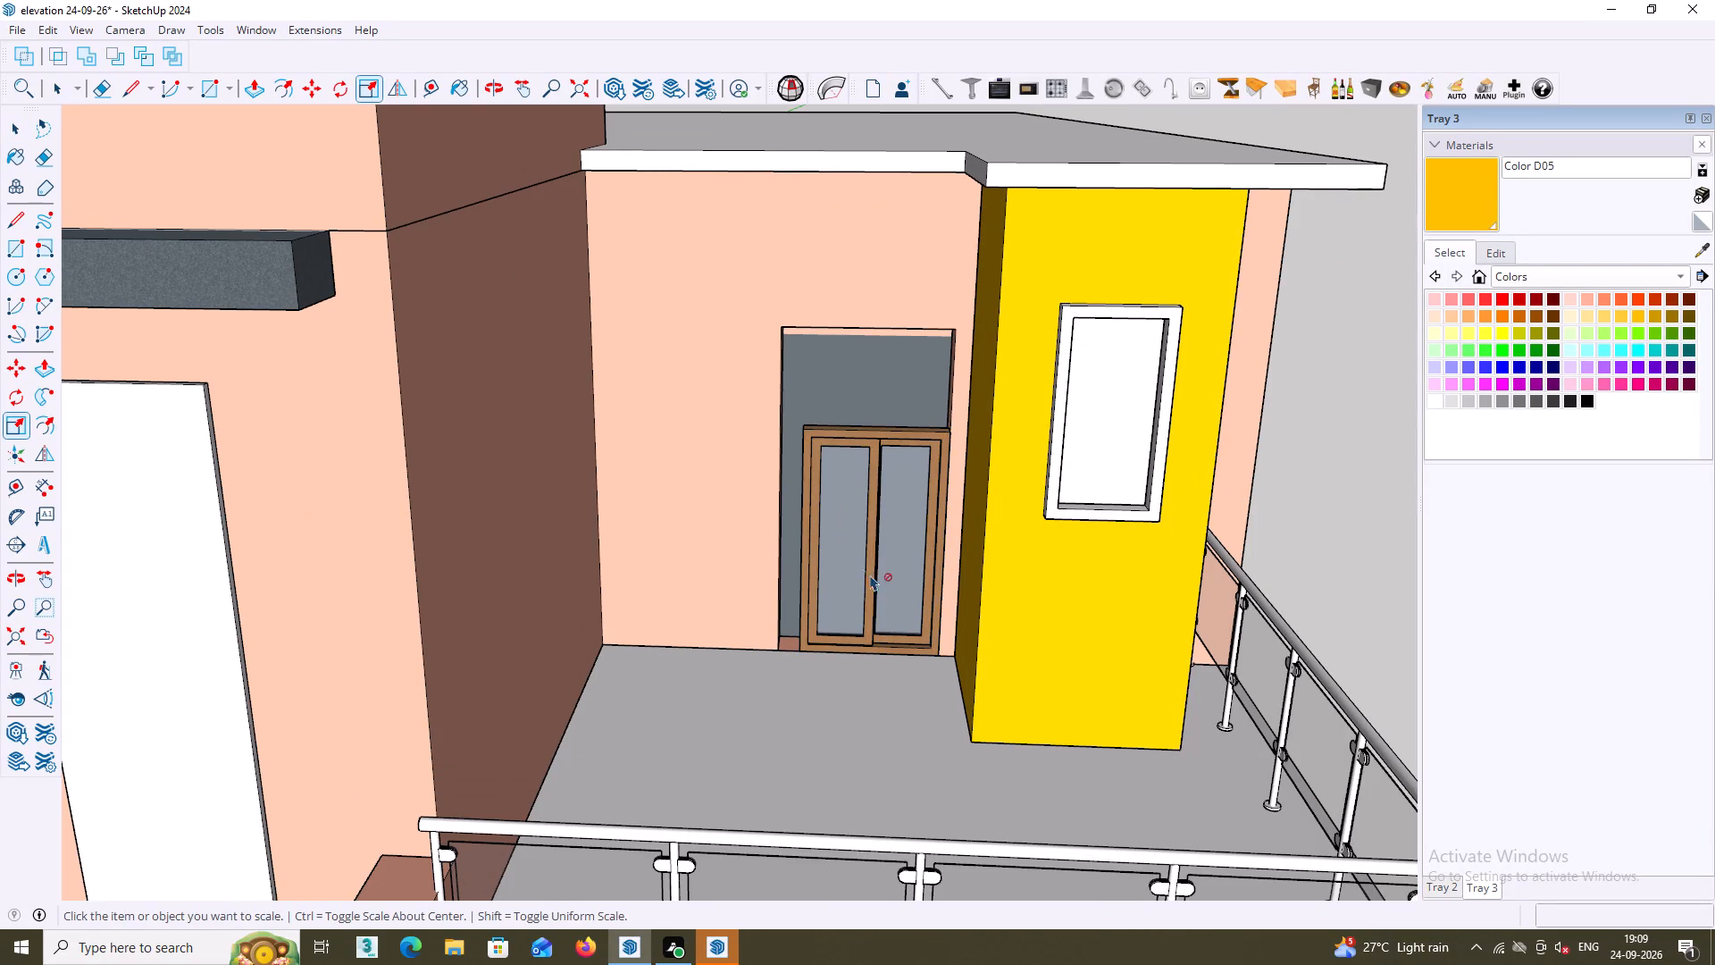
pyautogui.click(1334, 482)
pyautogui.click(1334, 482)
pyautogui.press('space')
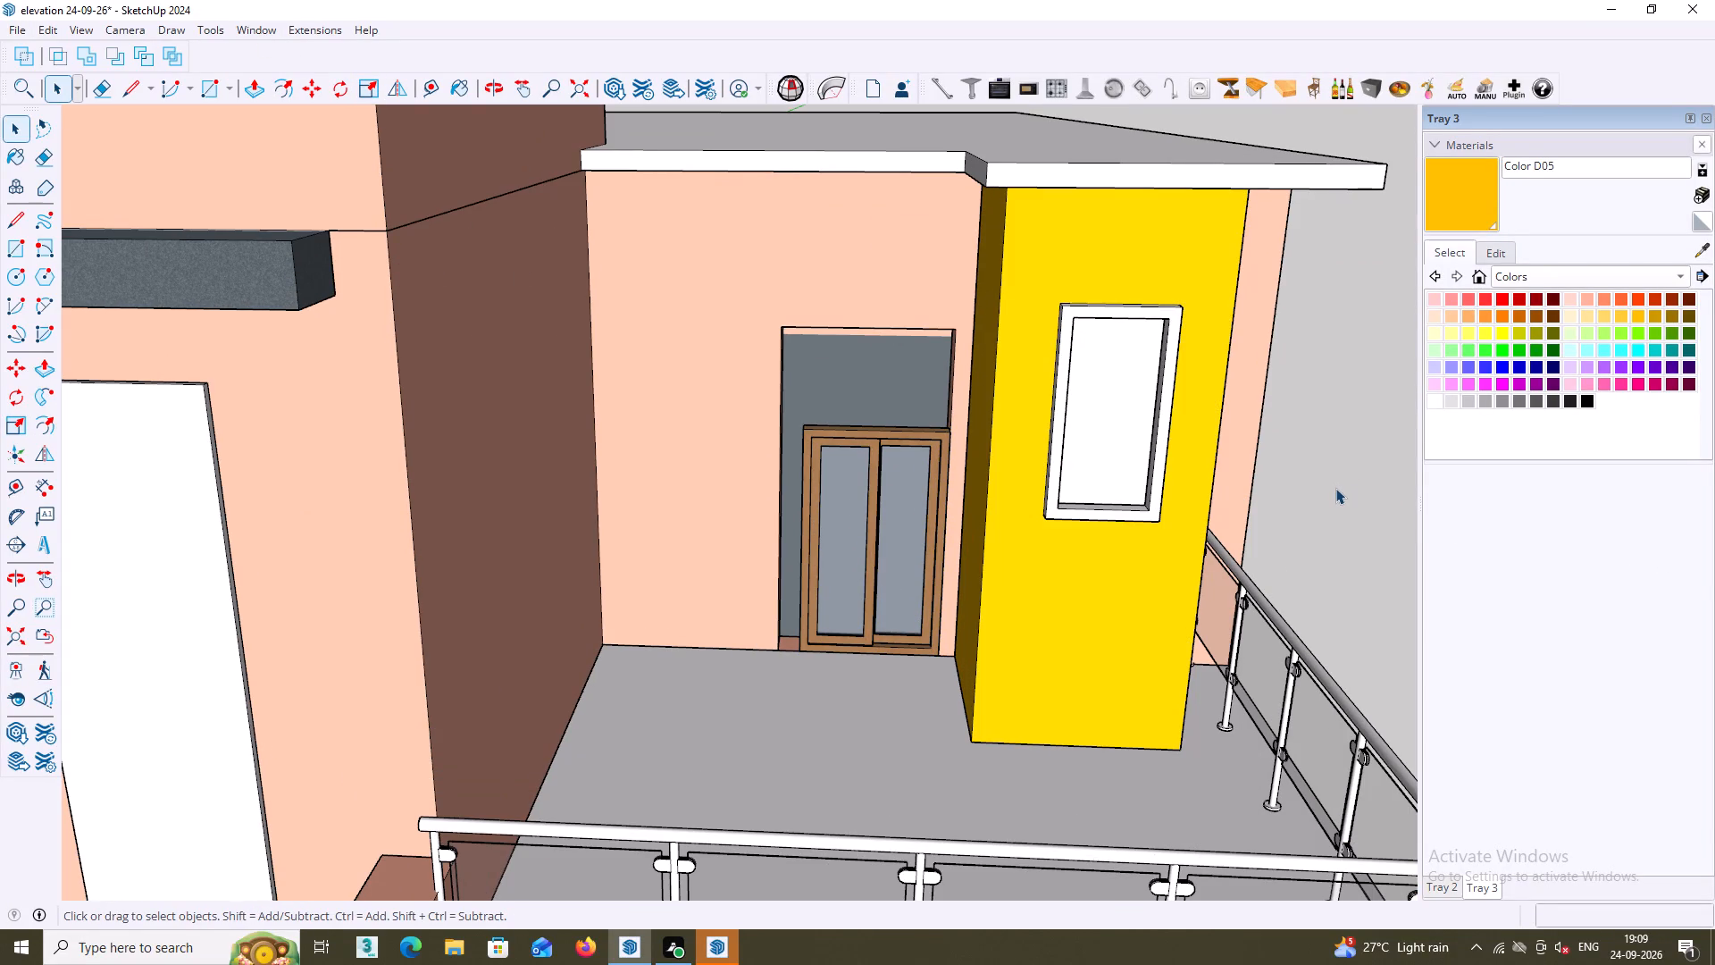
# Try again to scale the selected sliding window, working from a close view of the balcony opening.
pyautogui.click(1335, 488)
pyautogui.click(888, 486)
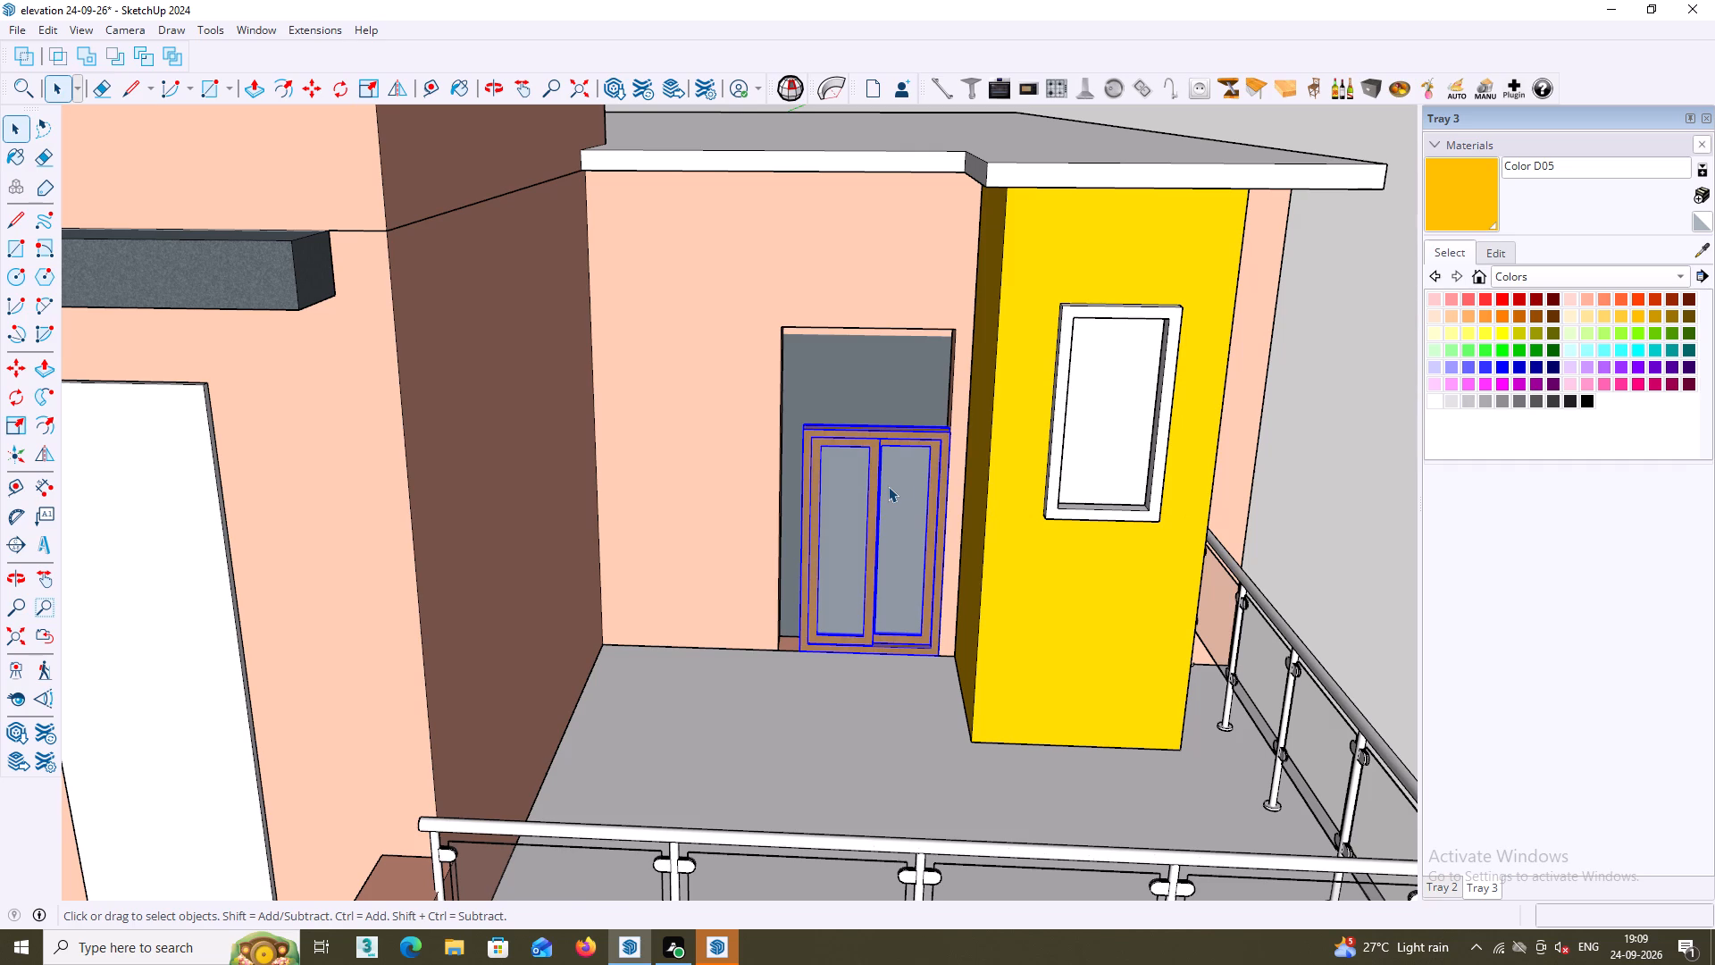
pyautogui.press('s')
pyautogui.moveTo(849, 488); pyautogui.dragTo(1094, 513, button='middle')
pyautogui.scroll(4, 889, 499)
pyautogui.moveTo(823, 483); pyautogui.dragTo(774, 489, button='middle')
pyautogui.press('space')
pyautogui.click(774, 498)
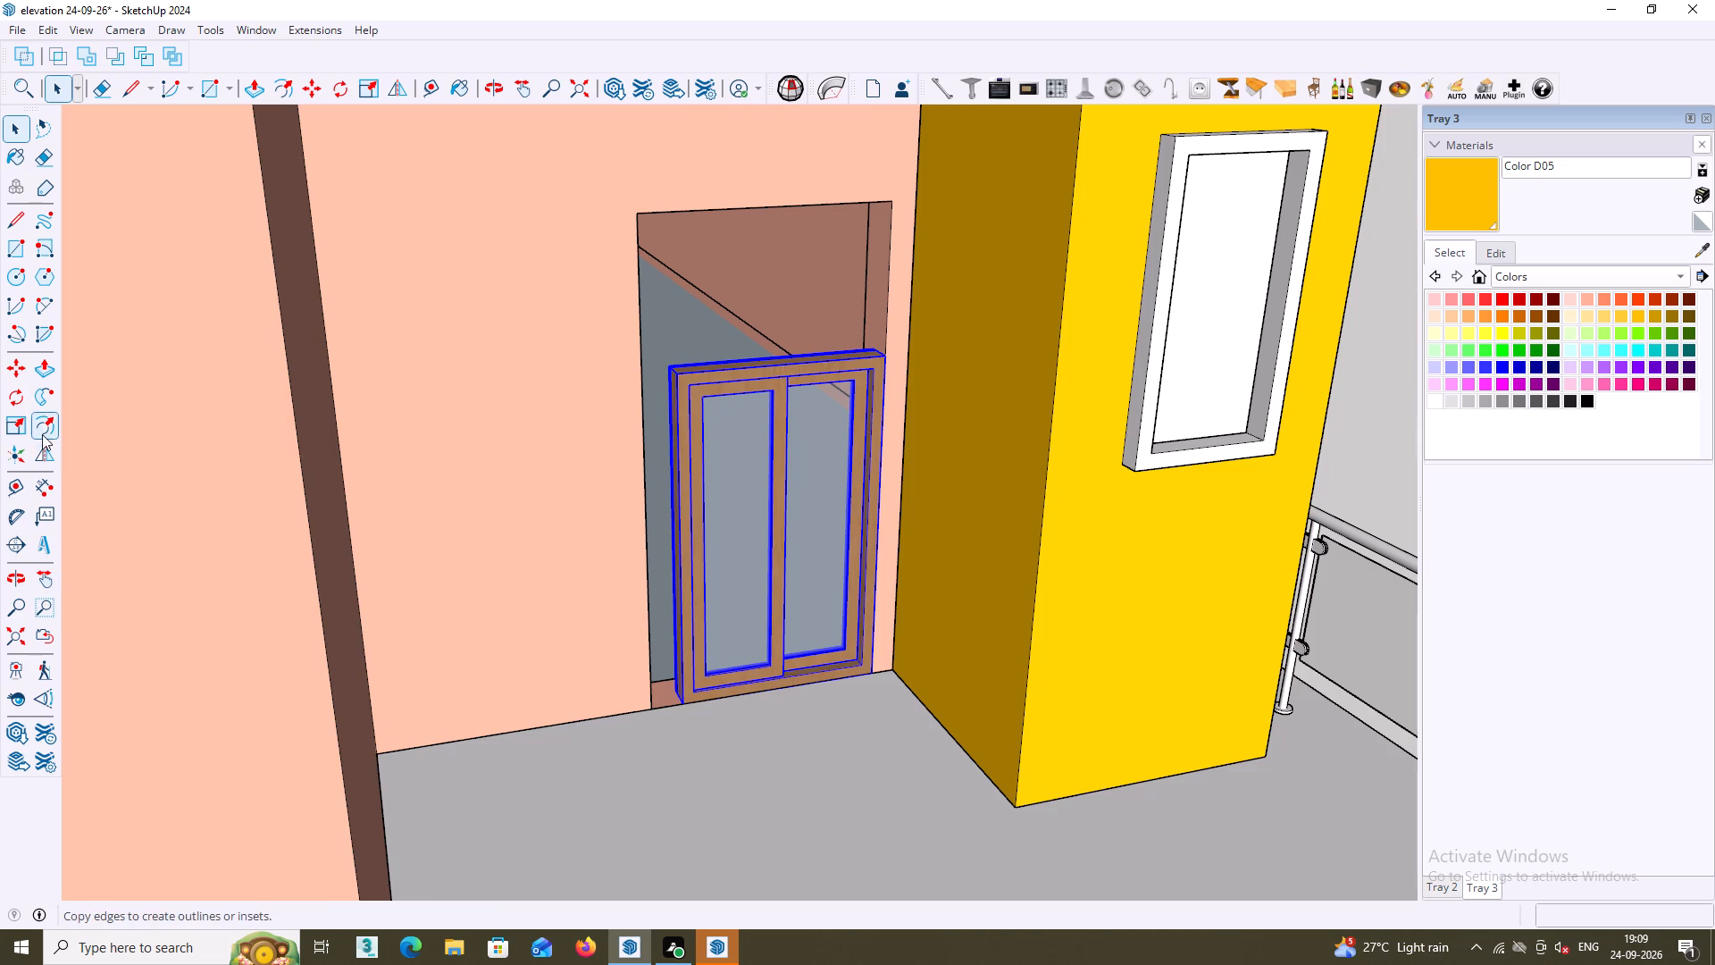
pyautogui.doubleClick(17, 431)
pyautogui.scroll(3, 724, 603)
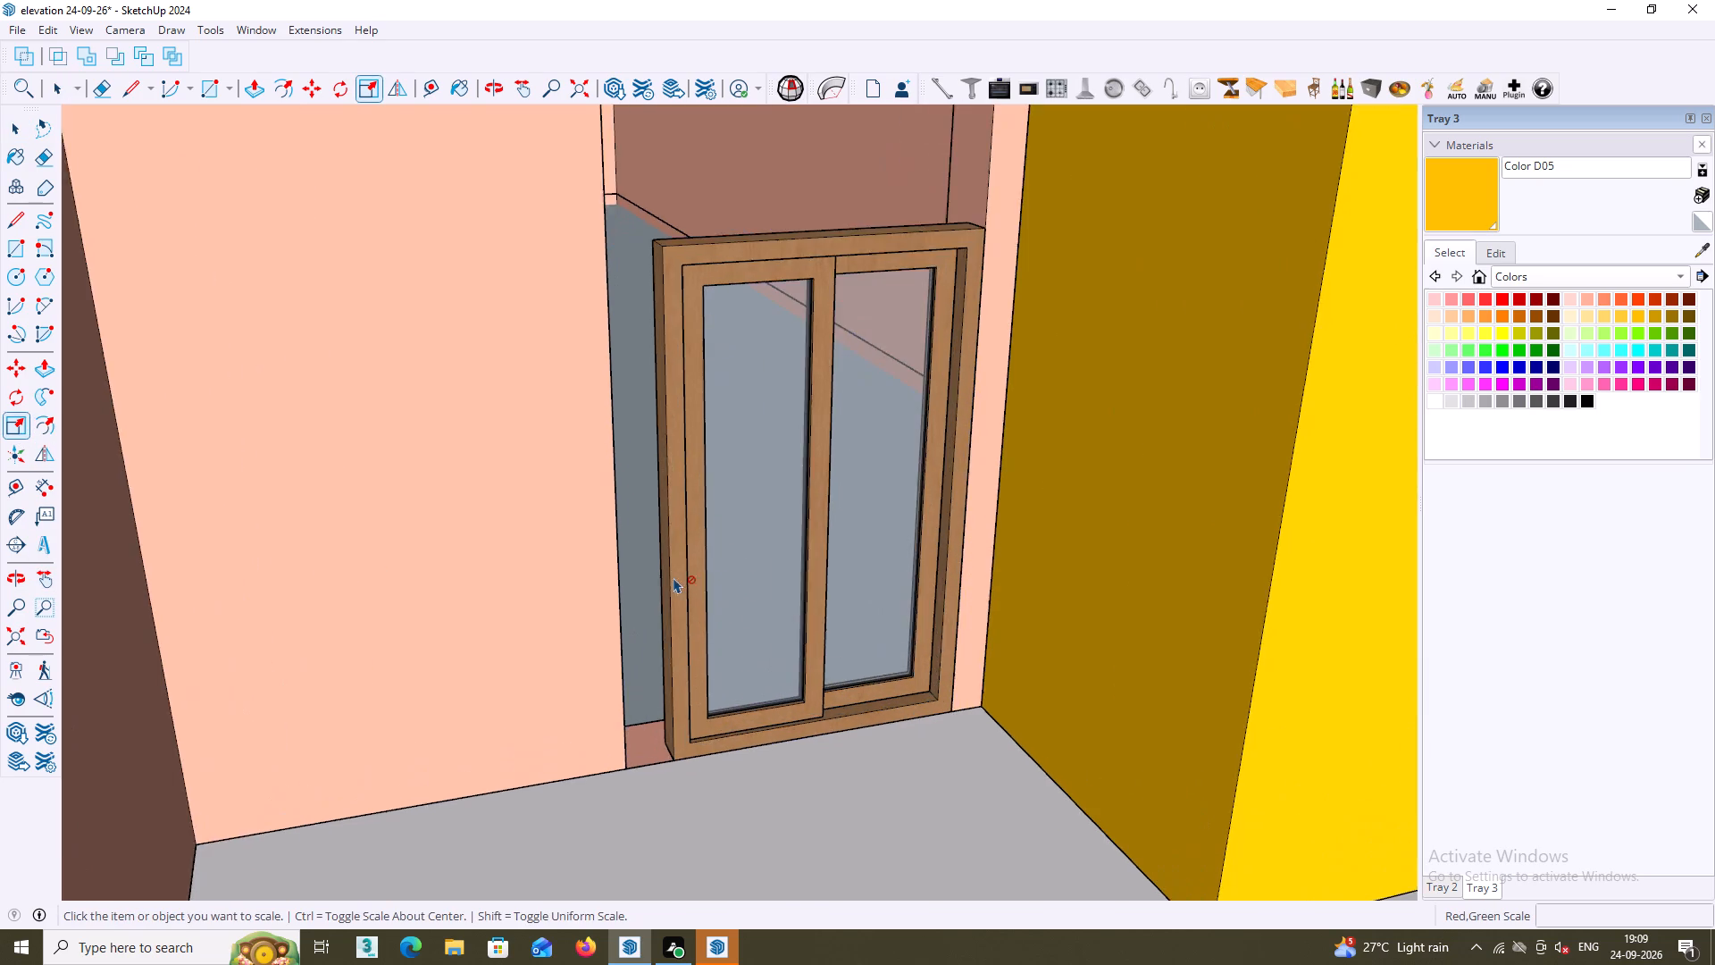
# Open the sliding window's live component configuration to examine its size options, and close it.
pyautogui.scroll(3, 673, 577)
pyautogui.moveTo(673, 734); pyautogui.dragTo(651, 667, button='middle')
pyautogui.press('space')
pyautogui.doubleClick(681, 645)
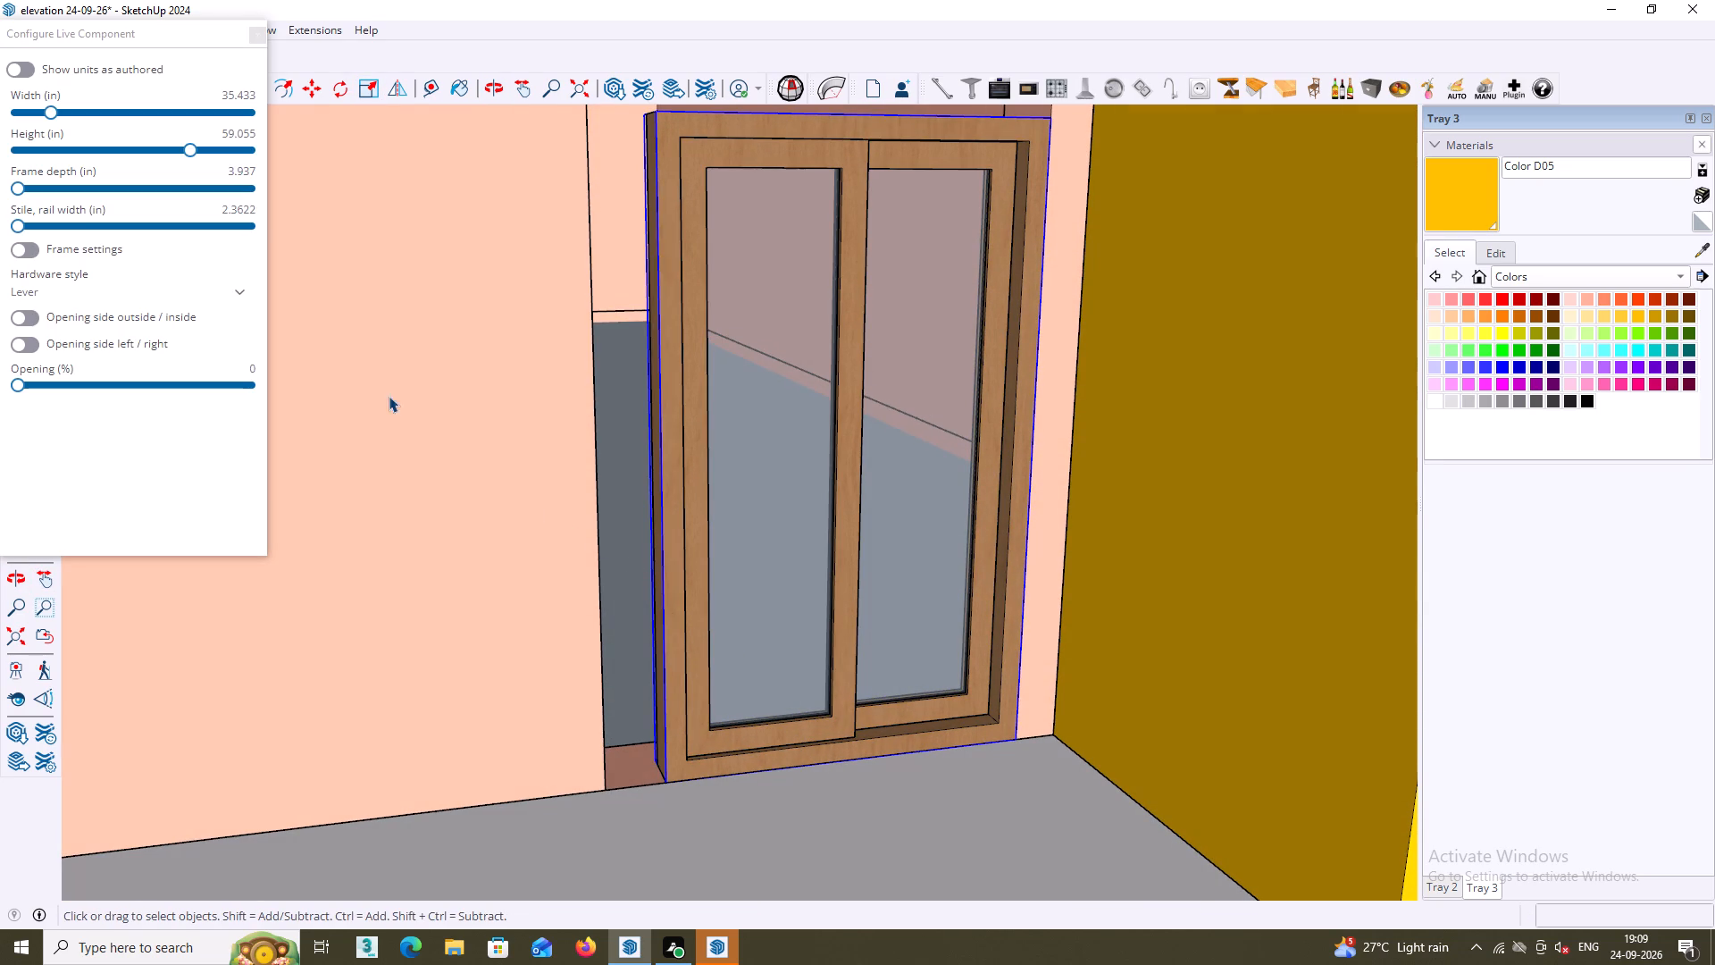
pyautogui.click(261, 33)
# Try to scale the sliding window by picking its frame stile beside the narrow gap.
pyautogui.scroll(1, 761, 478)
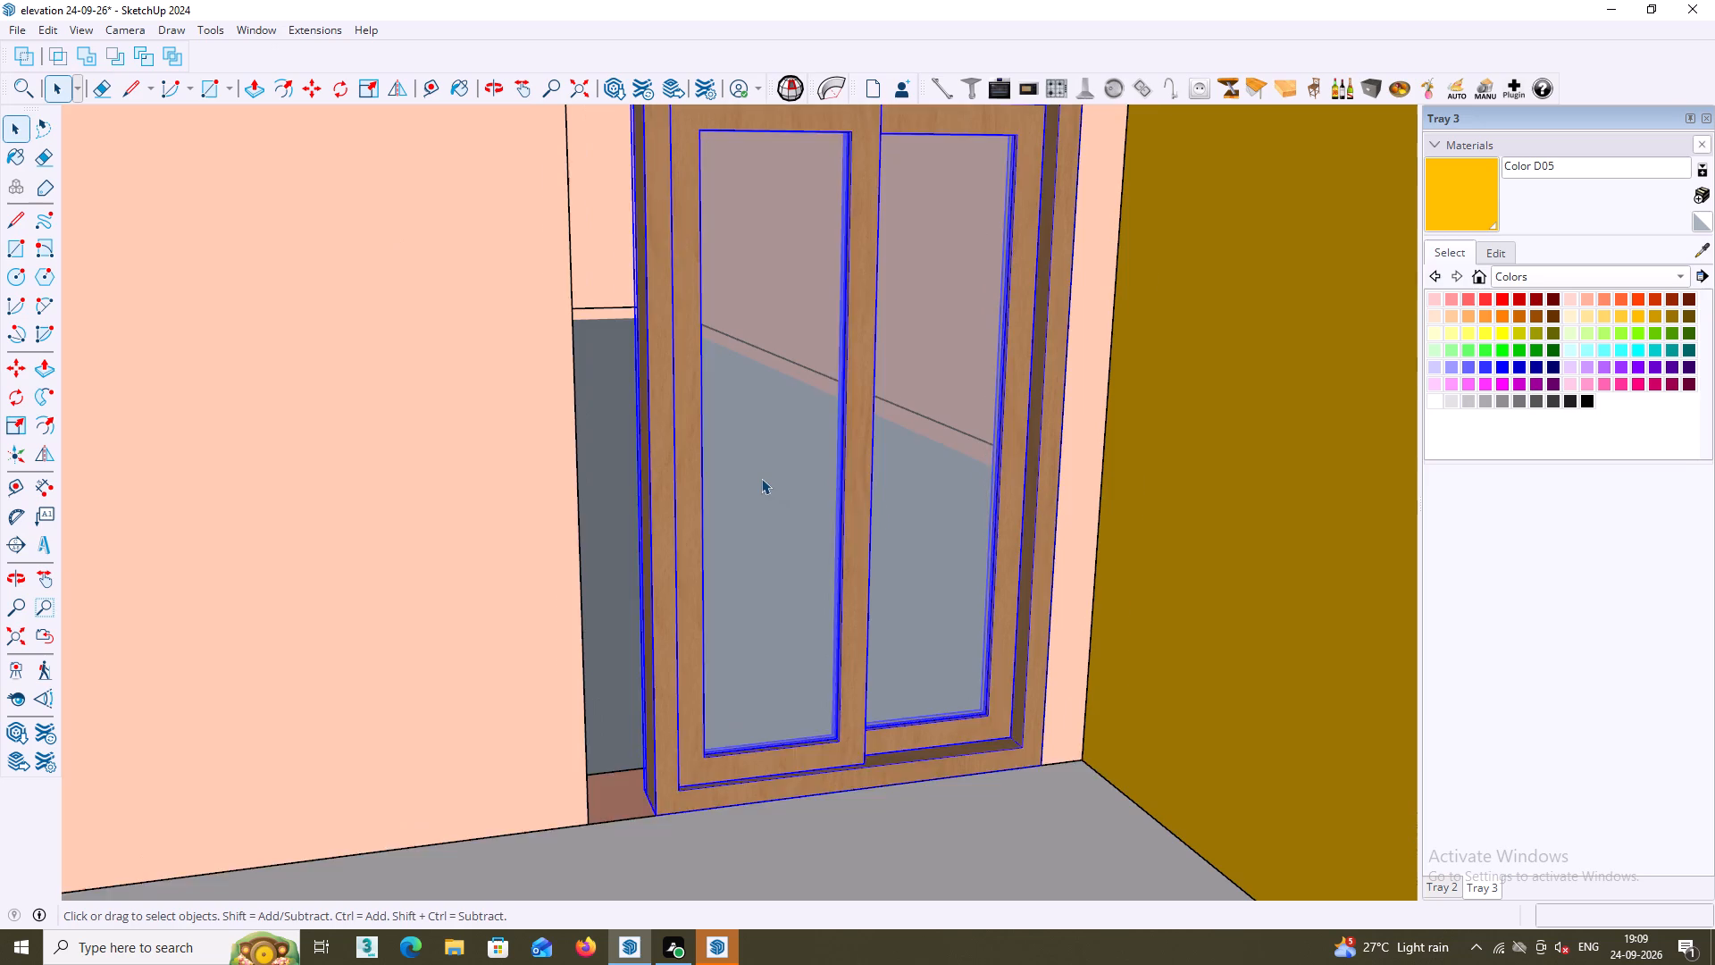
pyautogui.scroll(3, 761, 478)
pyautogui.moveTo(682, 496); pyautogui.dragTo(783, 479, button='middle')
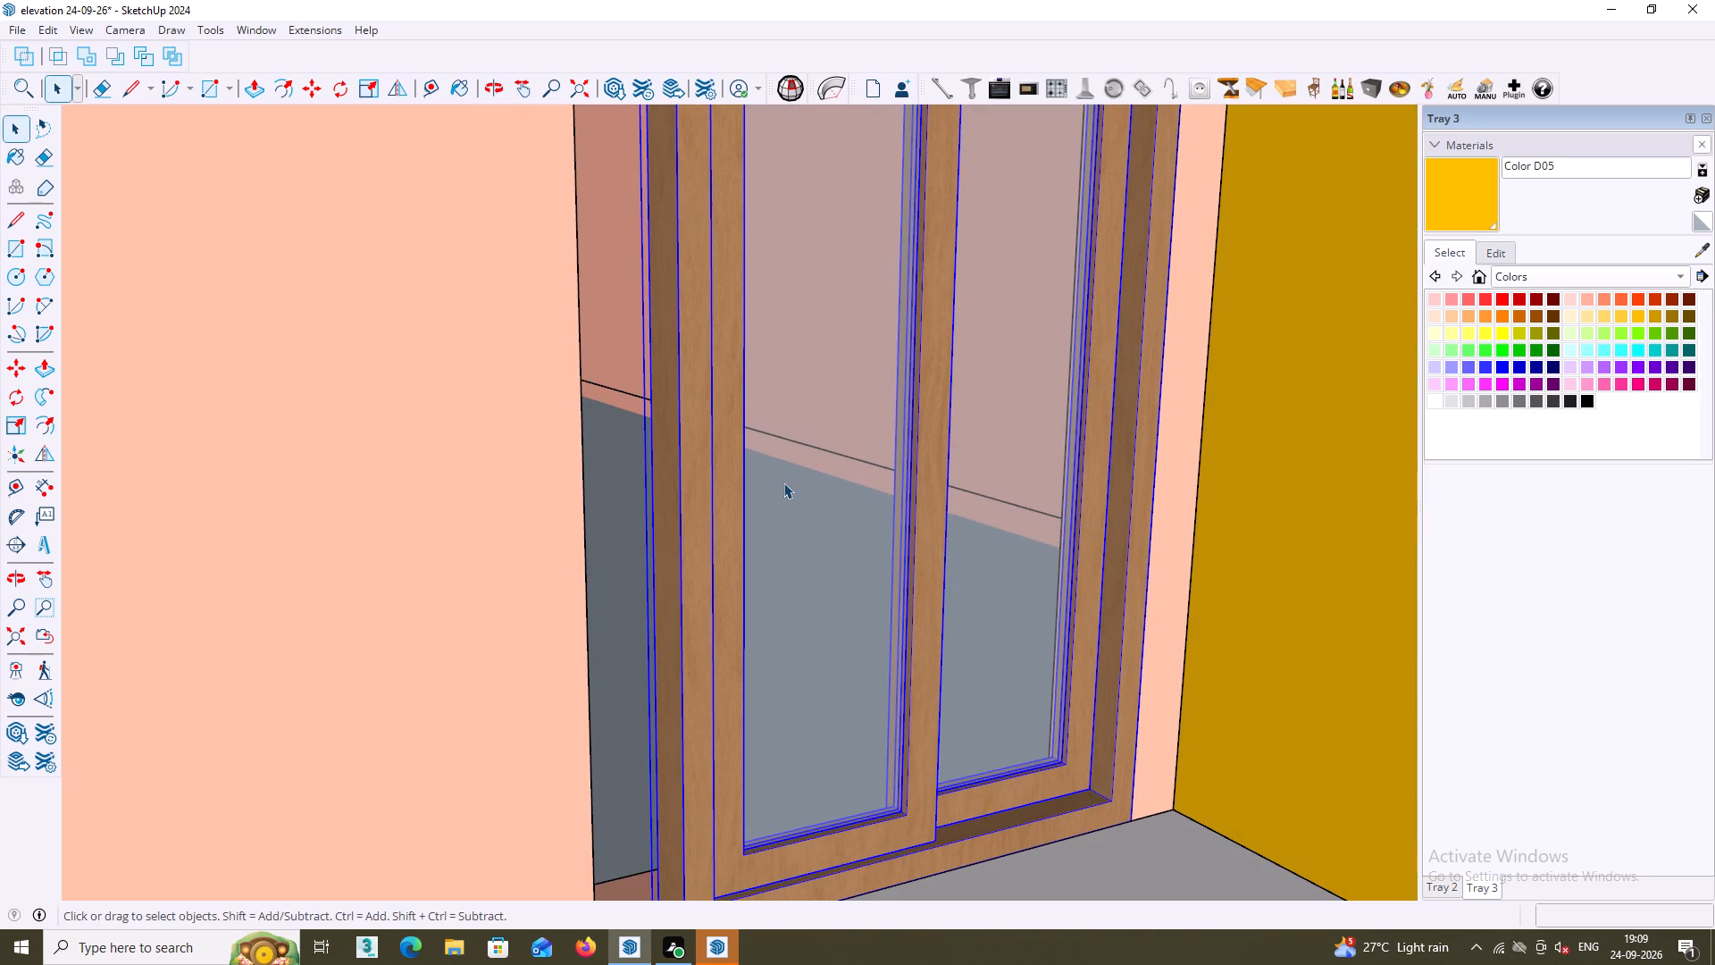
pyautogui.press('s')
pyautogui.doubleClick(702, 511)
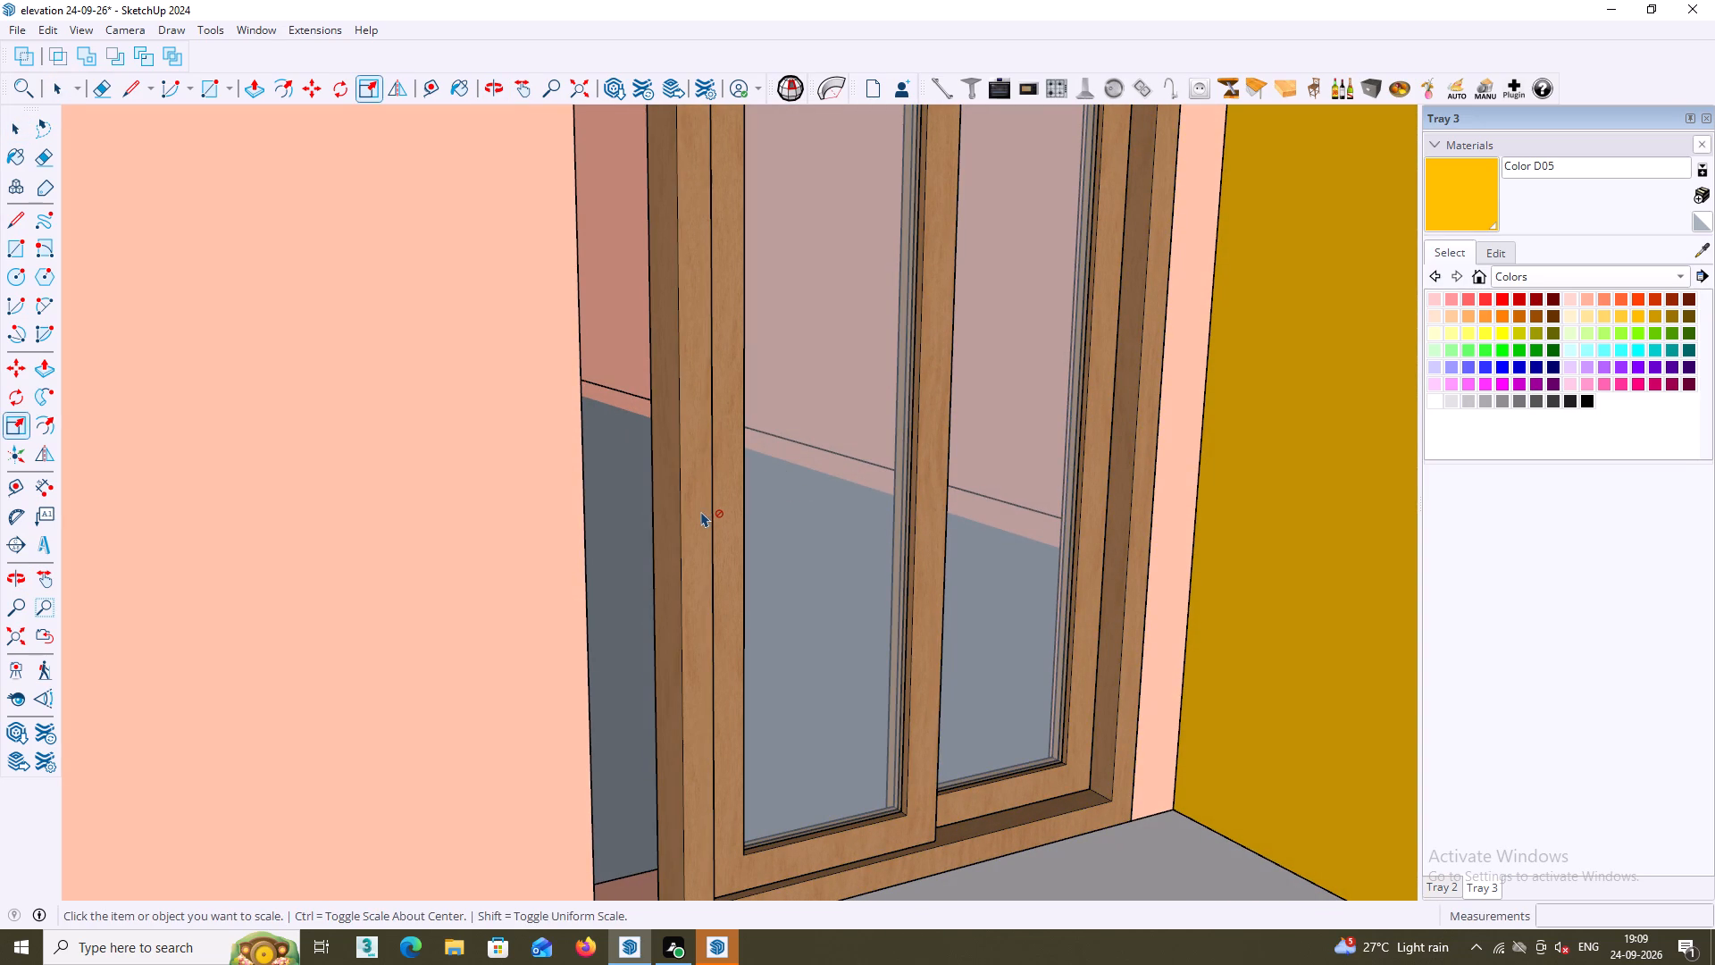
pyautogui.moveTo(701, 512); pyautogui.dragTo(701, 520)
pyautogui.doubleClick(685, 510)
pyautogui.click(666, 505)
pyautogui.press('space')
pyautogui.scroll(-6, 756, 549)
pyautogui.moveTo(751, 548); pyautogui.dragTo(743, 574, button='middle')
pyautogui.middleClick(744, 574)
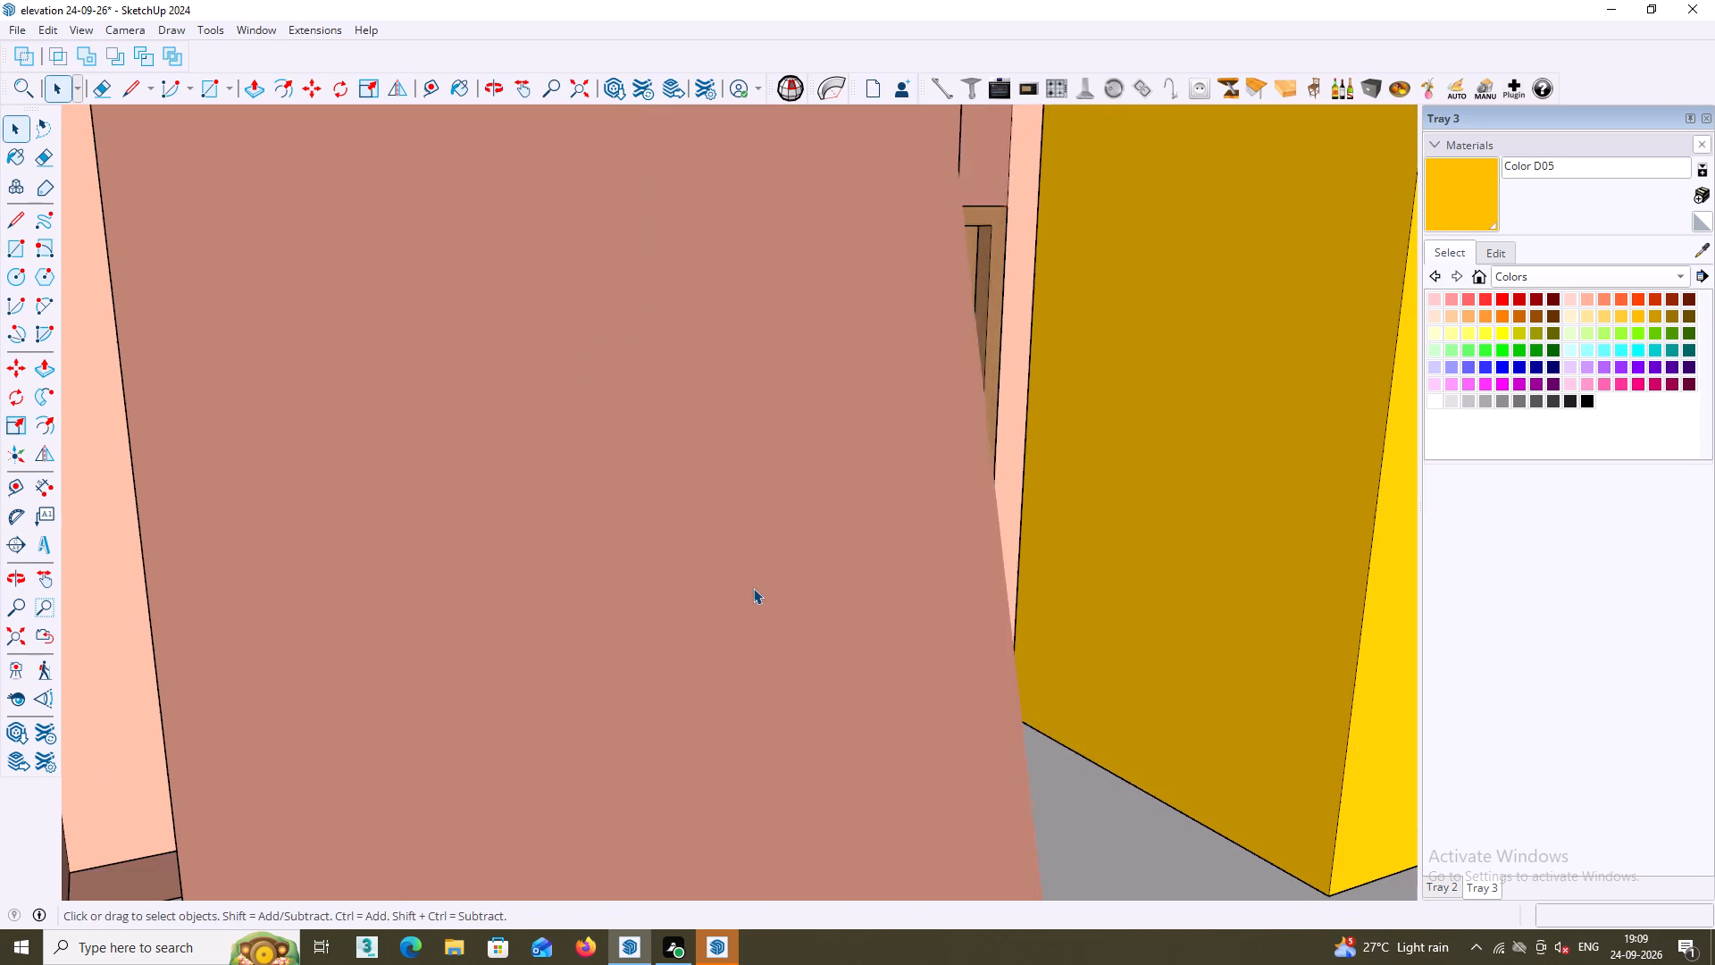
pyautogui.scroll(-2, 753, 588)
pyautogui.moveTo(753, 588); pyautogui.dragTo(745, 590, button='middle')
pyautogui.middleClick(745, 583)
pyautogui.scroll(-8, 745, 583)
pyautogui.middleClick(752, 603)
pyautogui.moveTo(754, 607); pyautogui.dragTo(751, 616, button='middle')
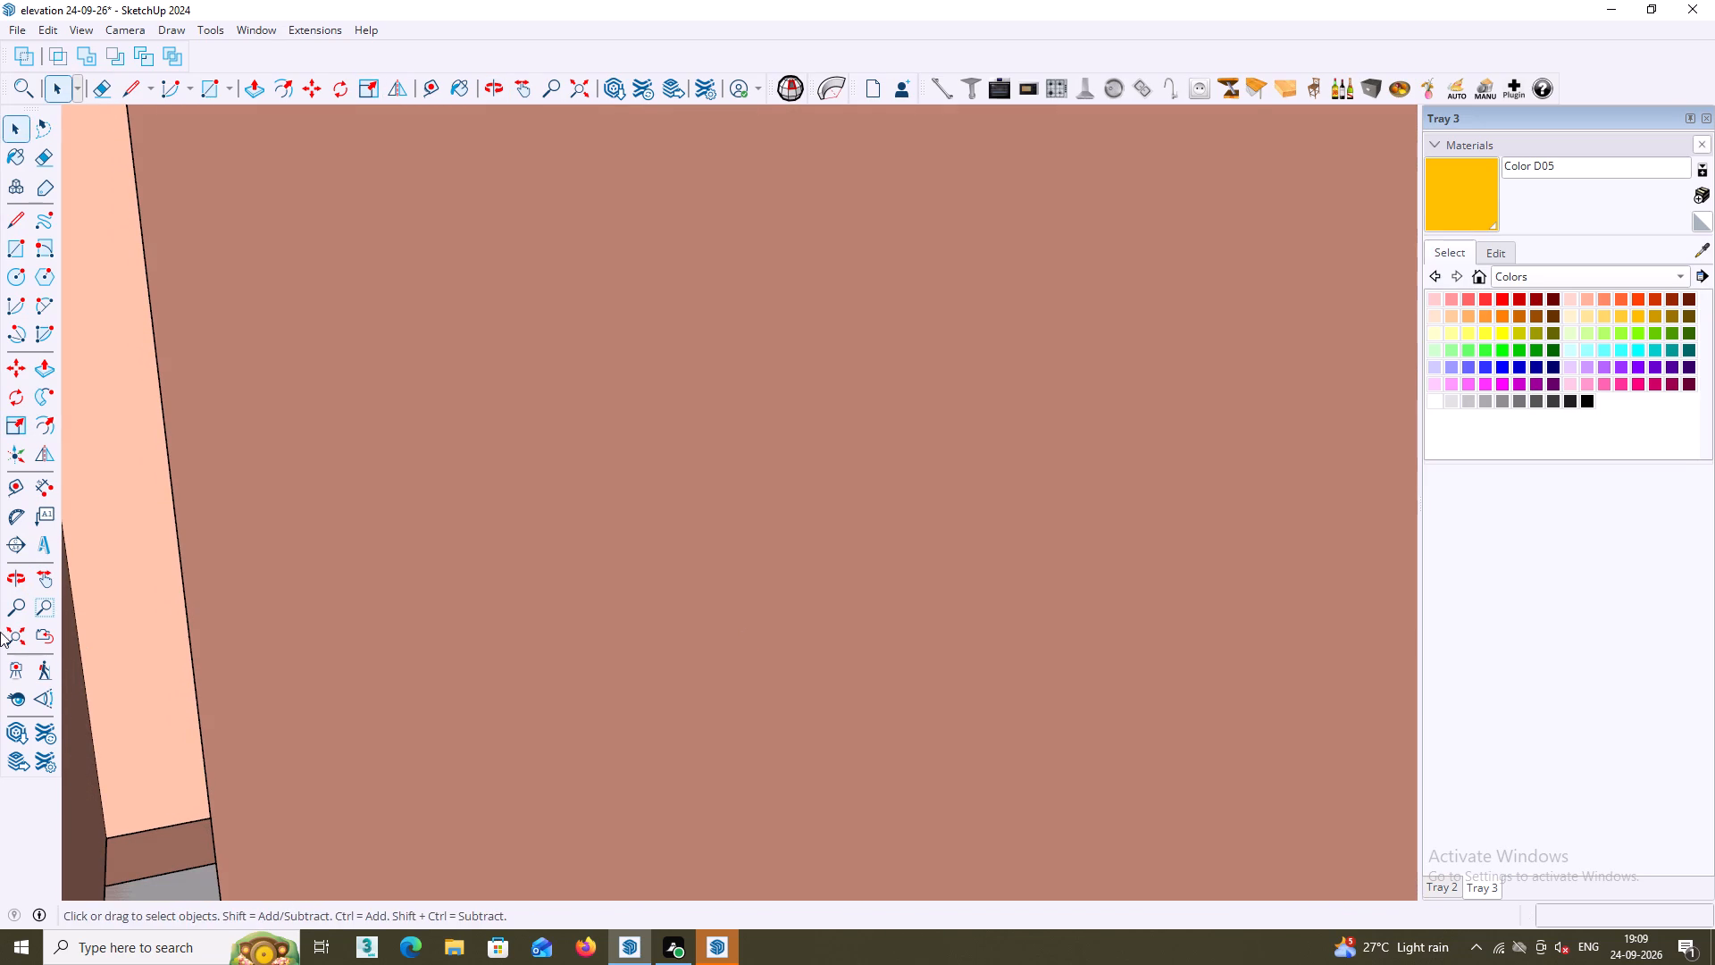
# Return to the balcony sliding window, examine its live component configuration options, and close the configuration.
pyautogui.click(10, 639)
pyautogui.scroll(-3, 64, 636)
pyautogui.scroll(3, 438, 572)
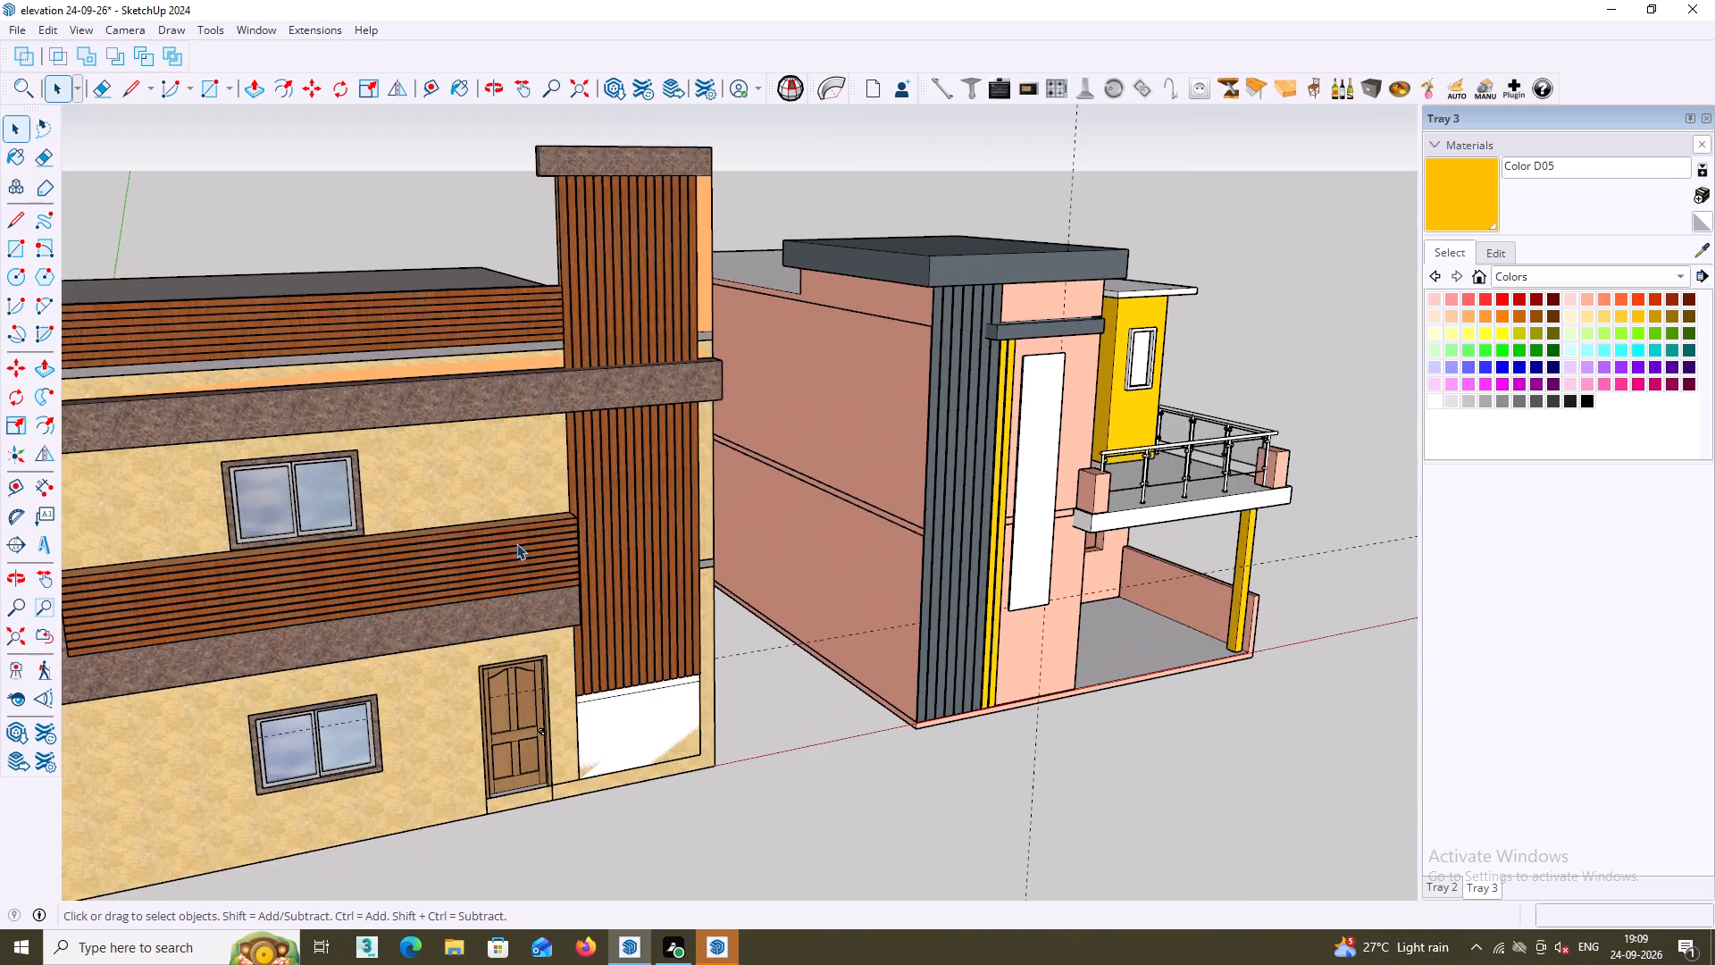
pyautogui.moveTo(631, 502); pyautogui.dragTo(316, 542, button='middle')
pyautogui.scroll(1, 975, 622)
pyautogui.scroll(8, 1323, 502)
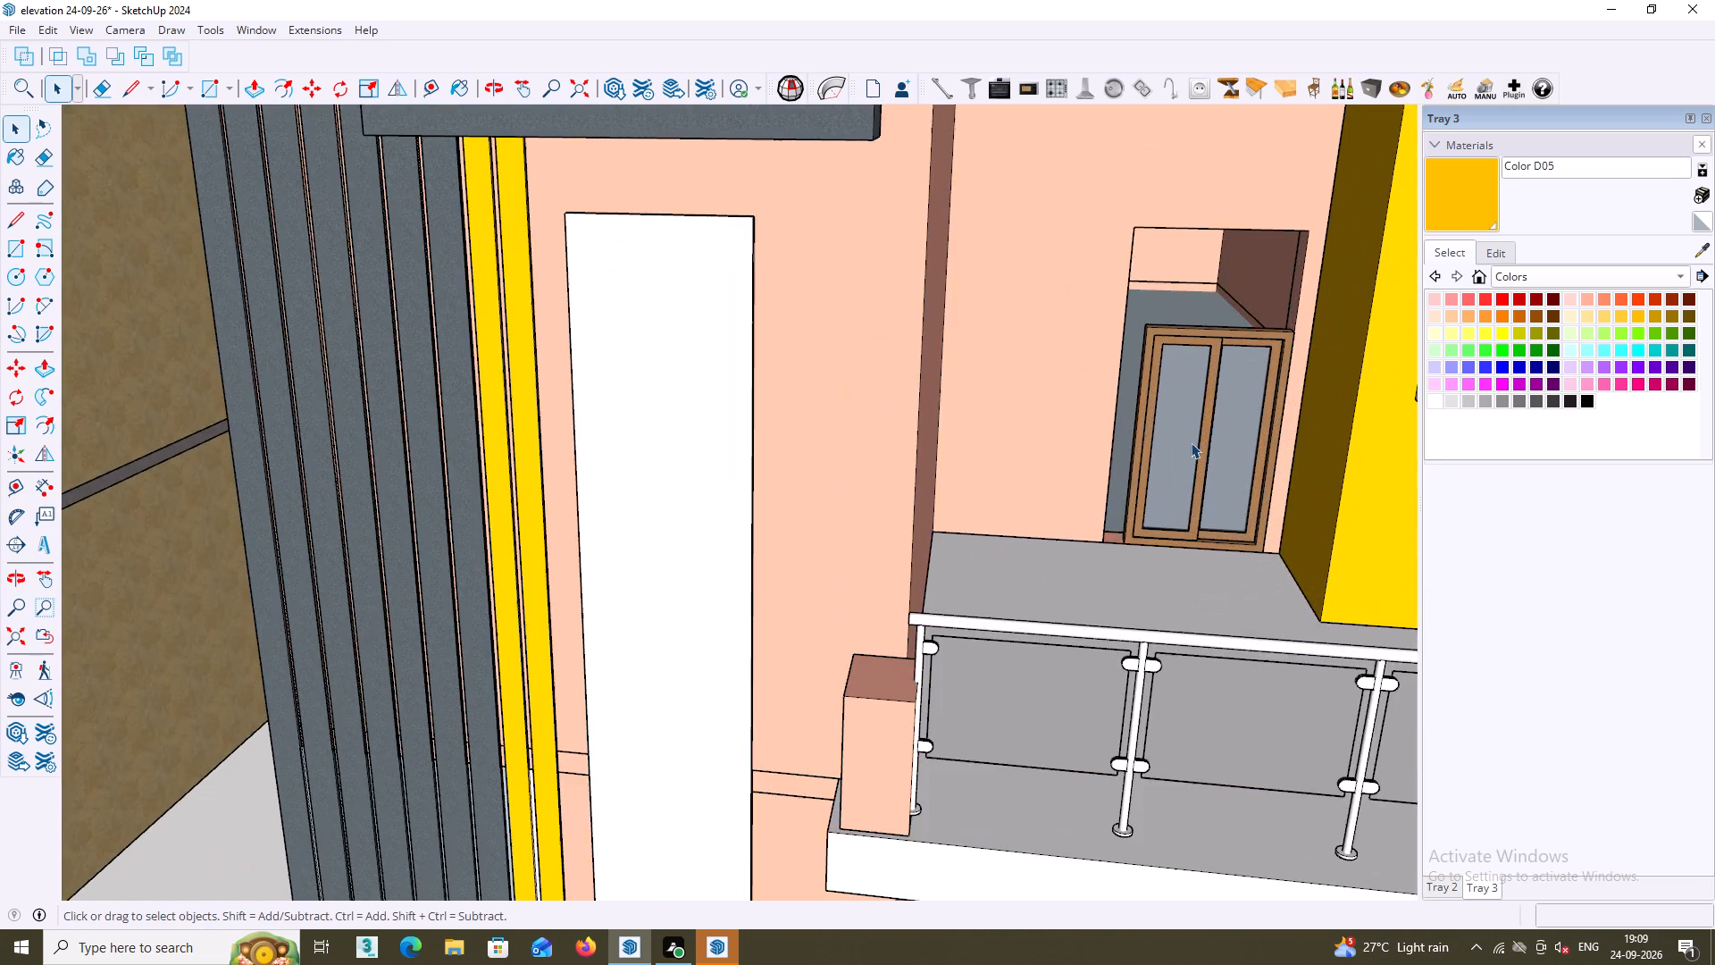
pyautogui.scroll(9, 1191, 442)
pyautogui.moveTo(1191, 442); pyautogui.dragTo(1242, 621, button='middle')
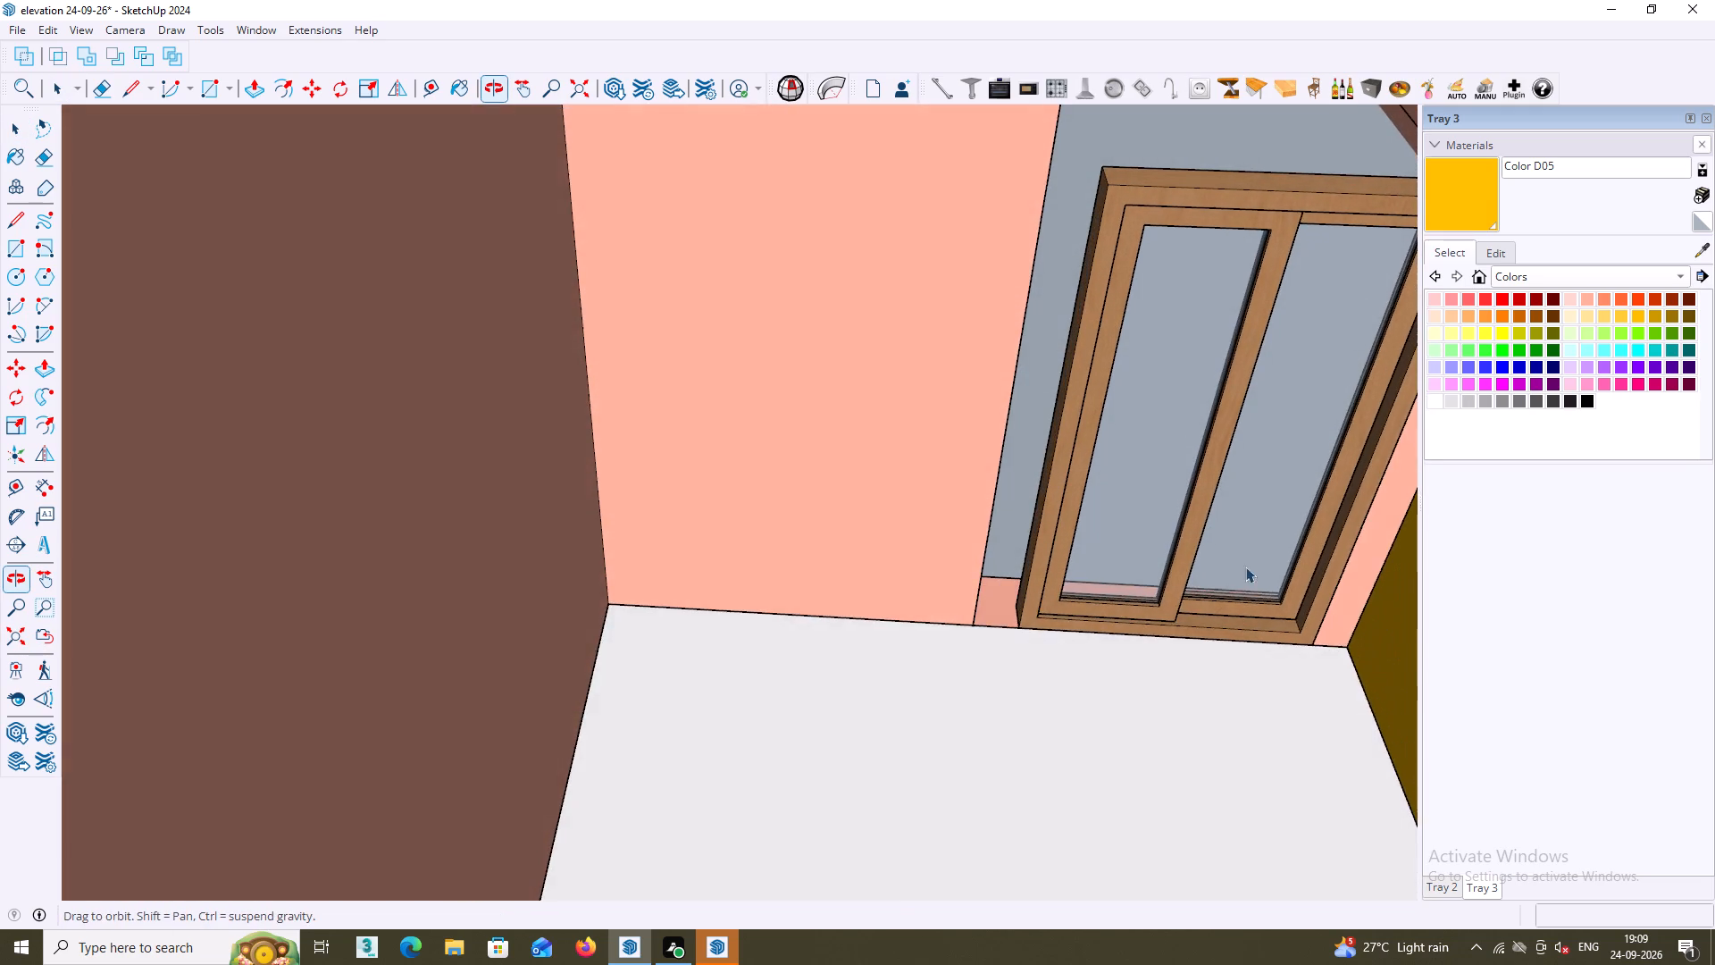
pyautogui.scroll(5, 1245, 318)
pyautogui.doubleClick(1288, 197)
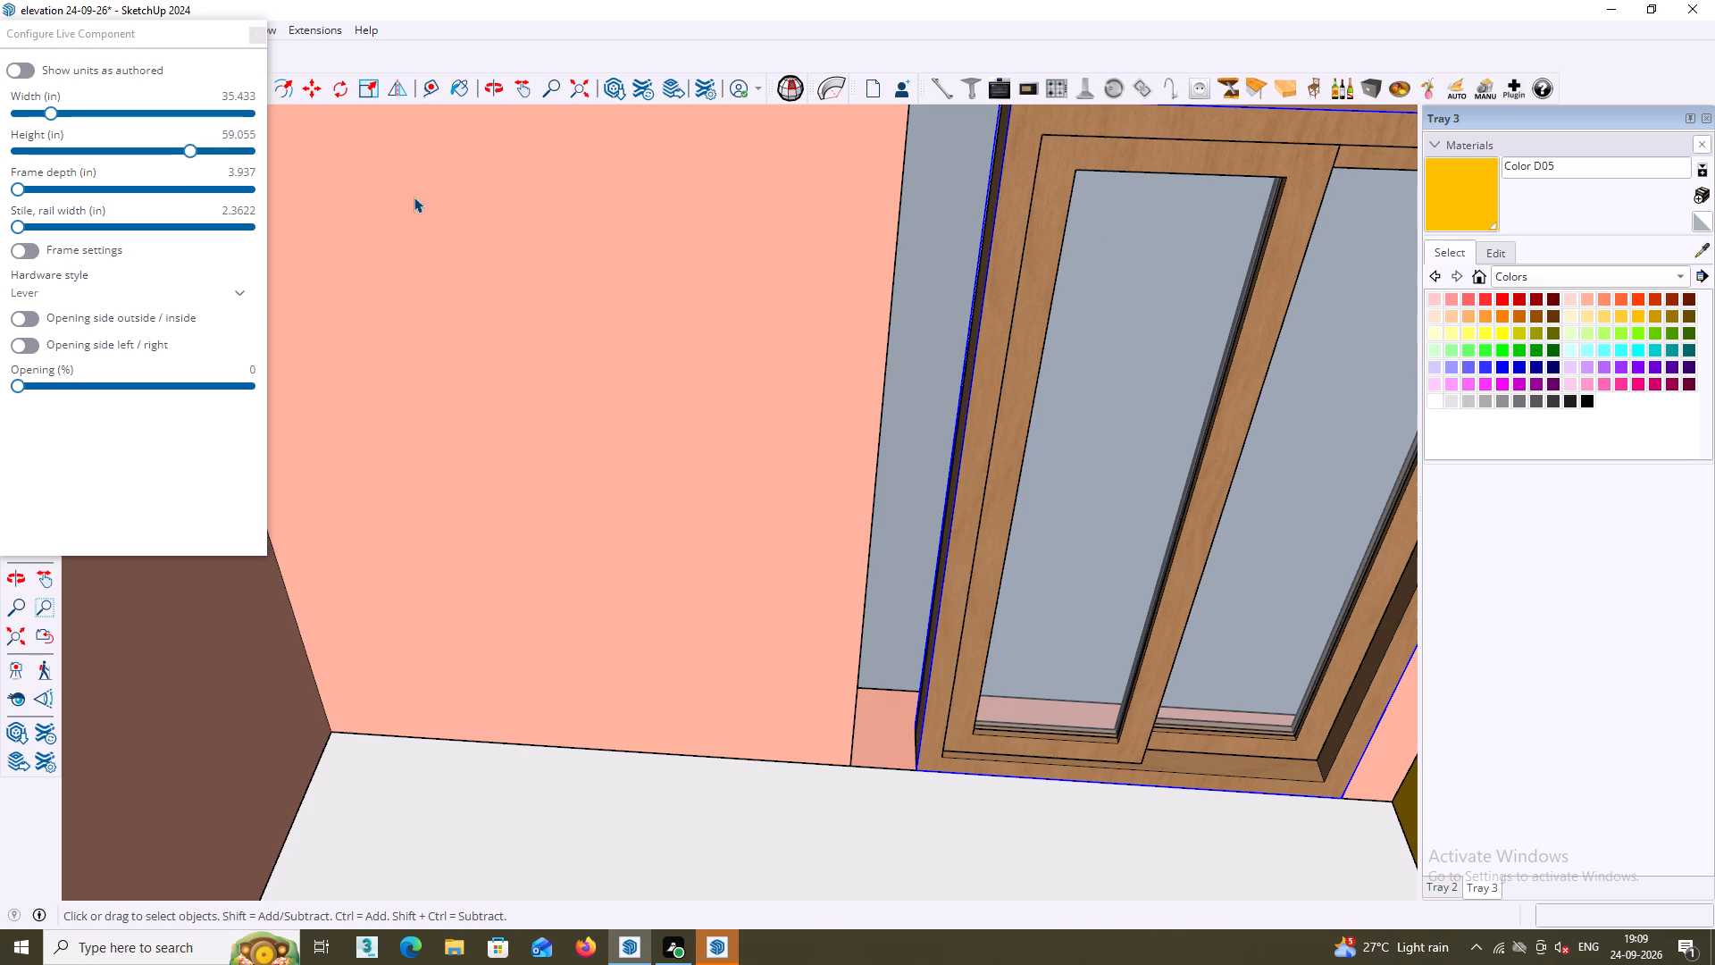
pyautogui.doubleClick(258, 37)
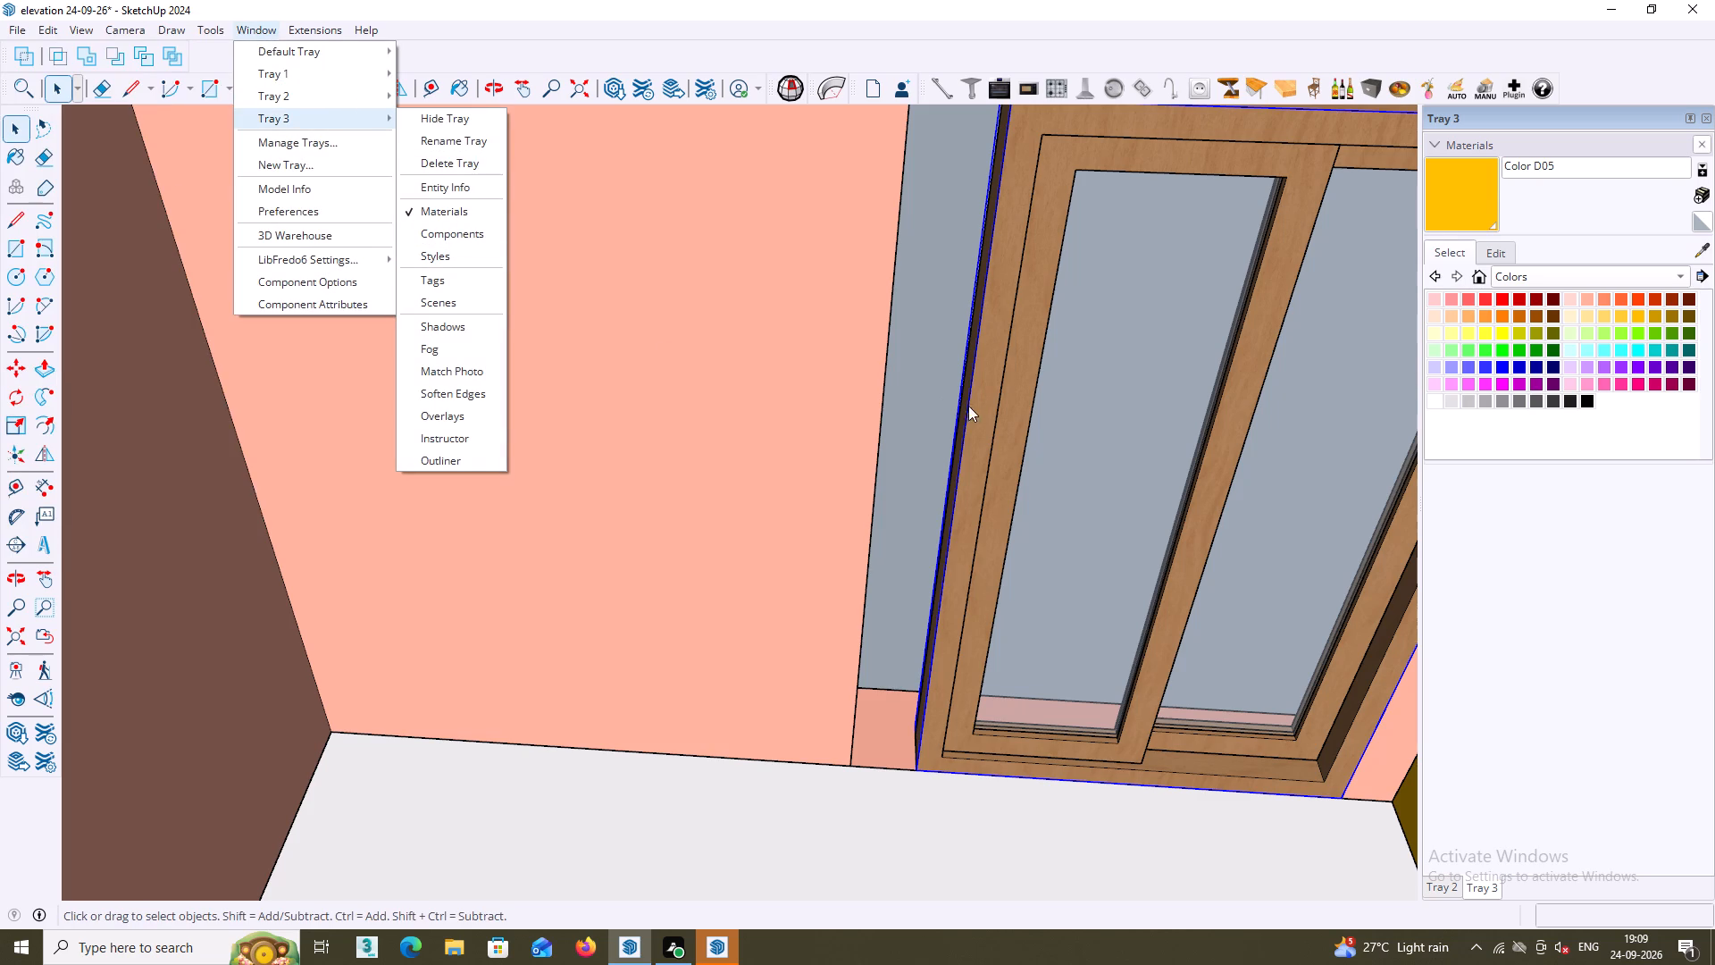
pyautogui.click(1011, 449)
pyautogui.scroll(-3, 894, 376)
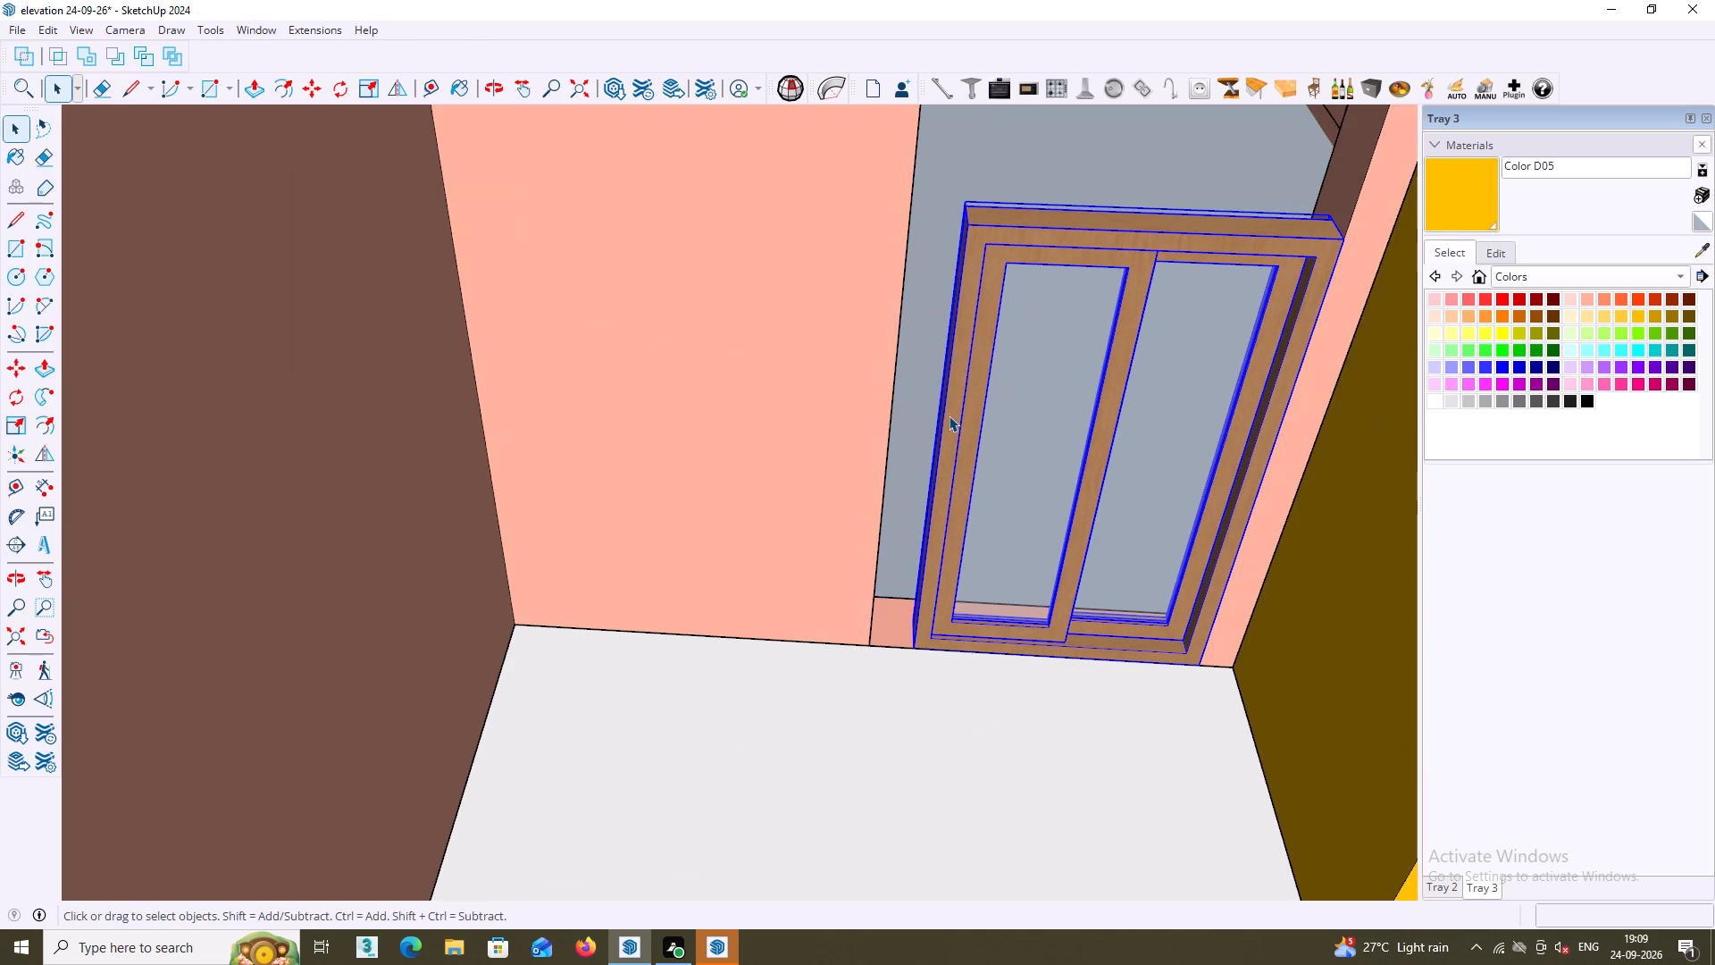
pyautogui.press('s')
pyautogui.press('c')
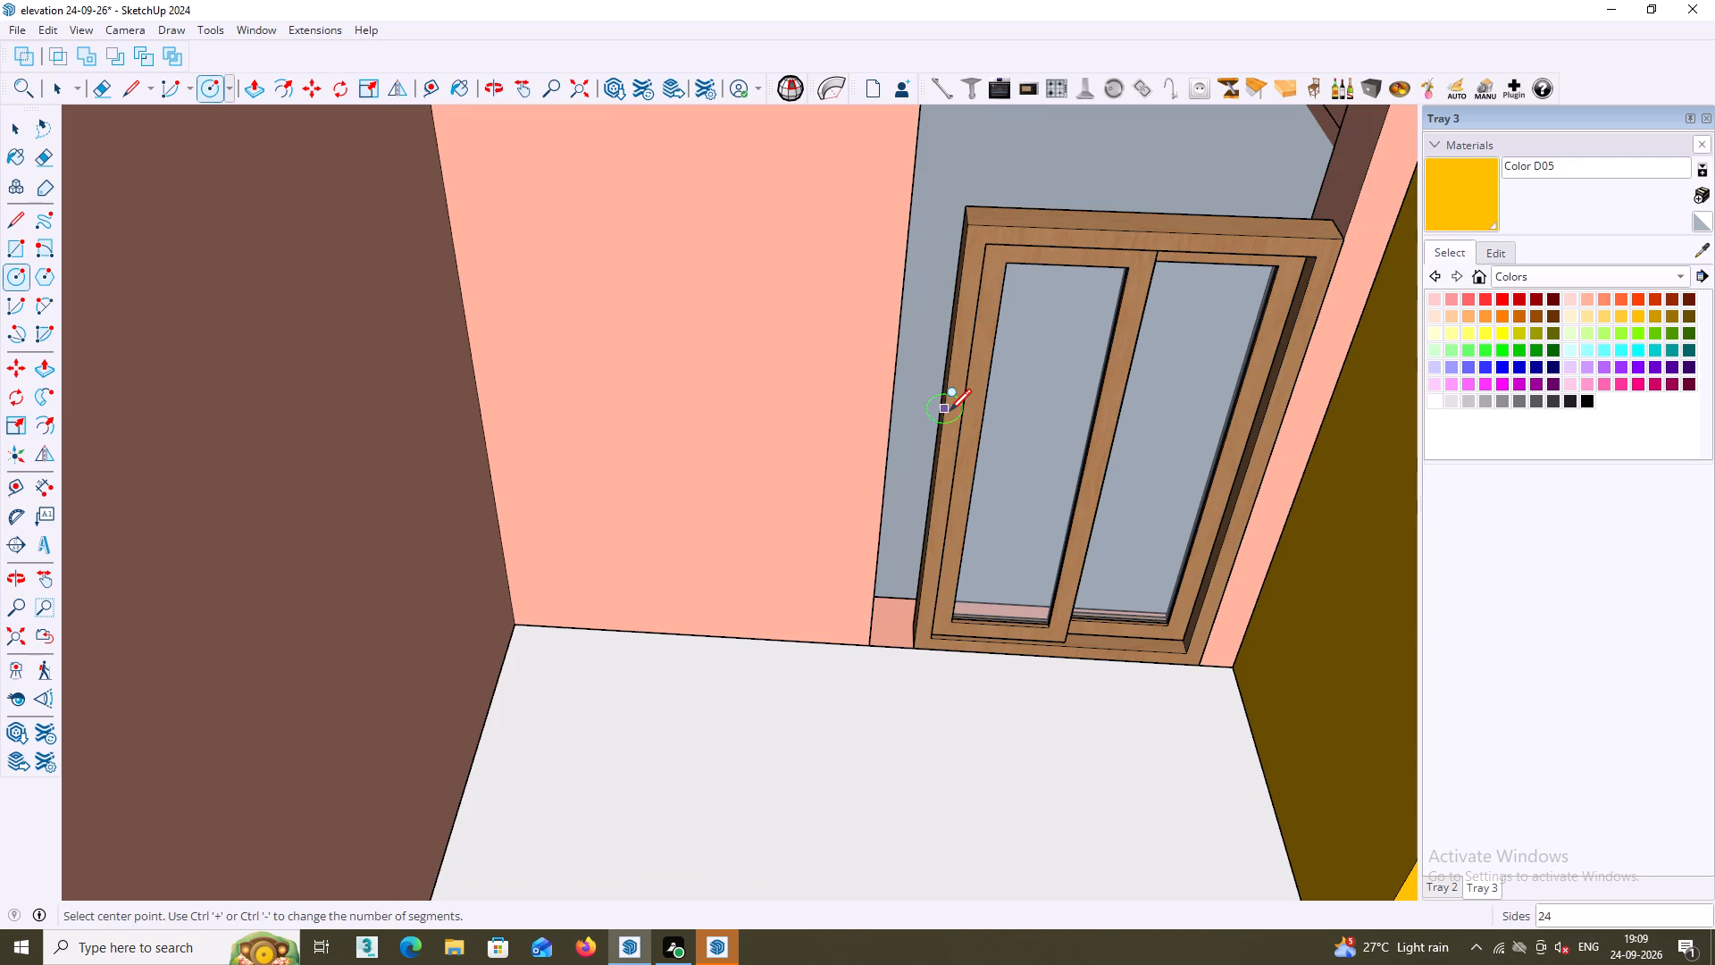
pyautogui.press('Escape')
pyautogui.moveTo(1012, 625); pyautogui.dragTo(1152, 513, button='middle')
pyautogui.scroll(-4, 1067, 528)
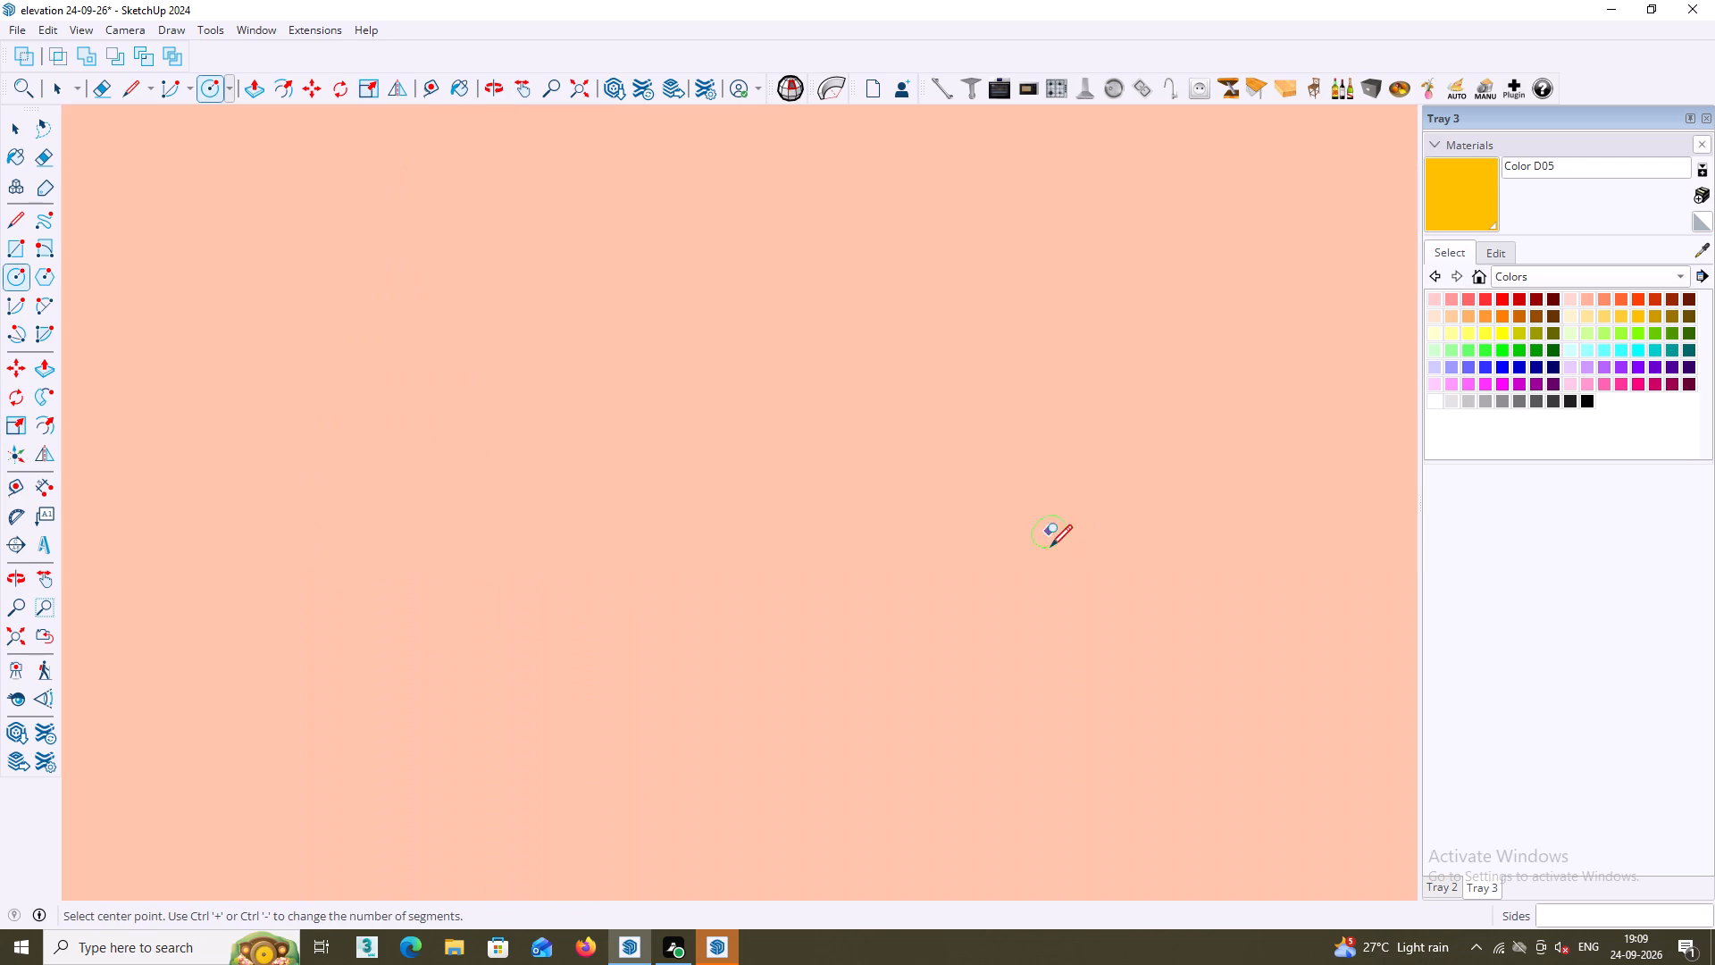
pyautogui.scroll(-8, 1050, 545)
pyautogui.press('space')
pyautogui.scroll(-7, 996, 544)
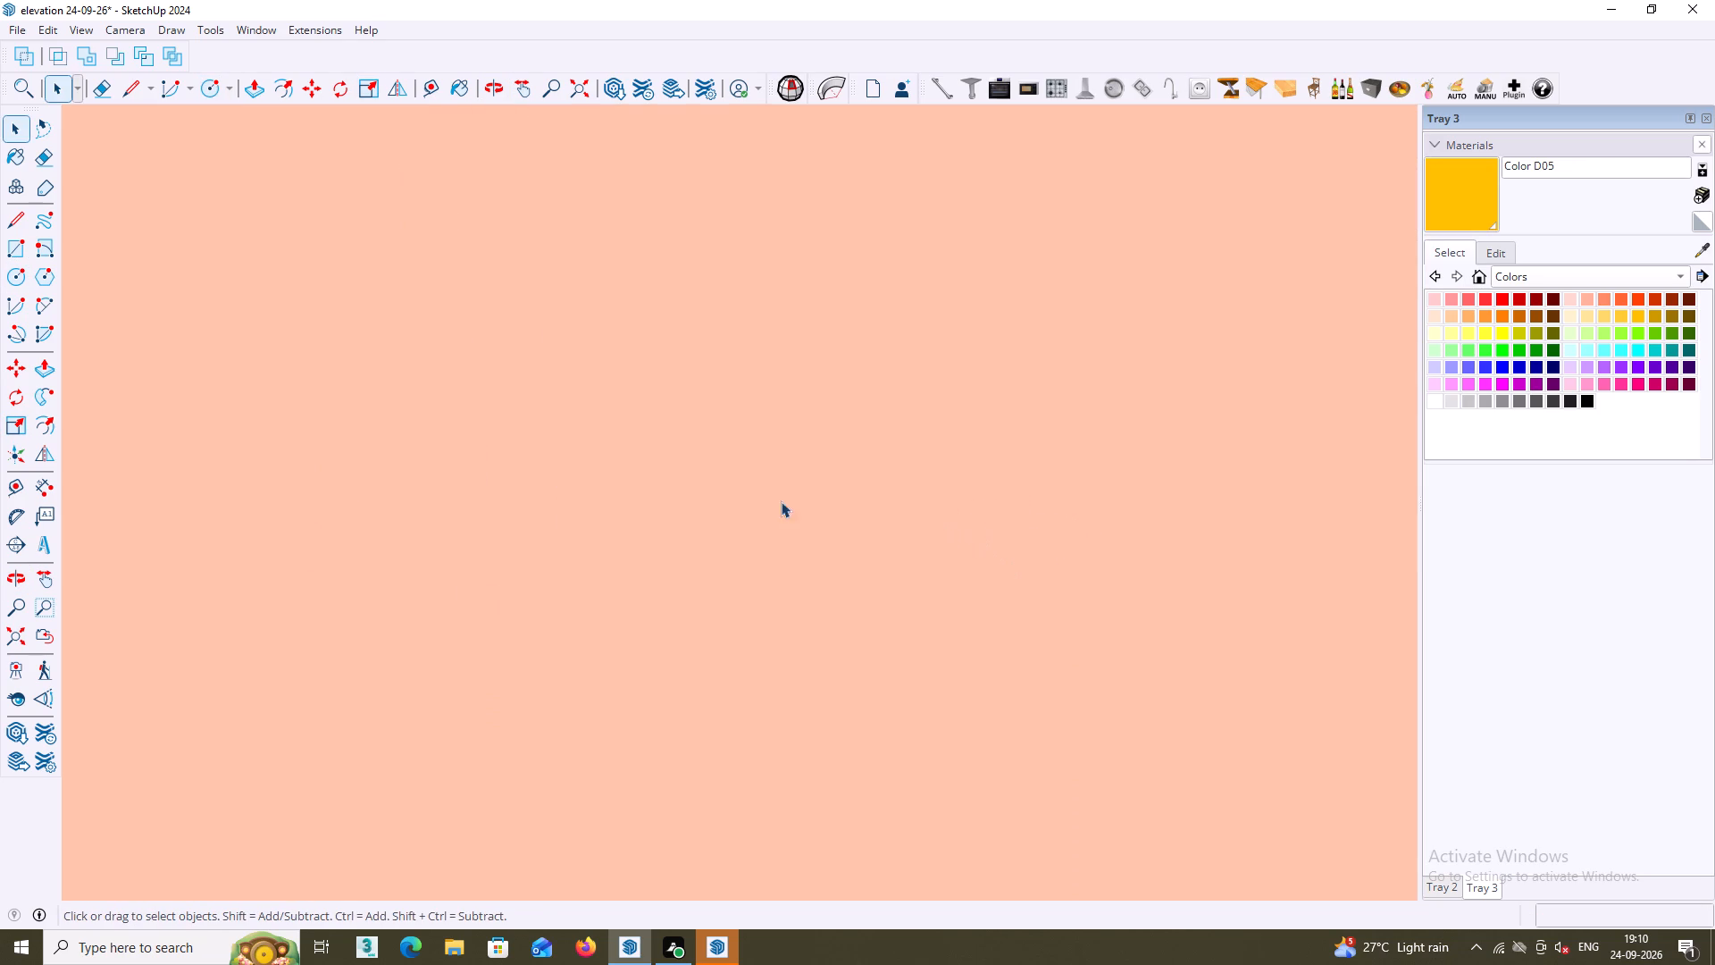
# Reopen the balcony sliding window's live component configuration from its frame side to examine its width and height options, and close it.
pyautogui.click(15, 641)
pyautogui.scroll(-2, 138, 627)
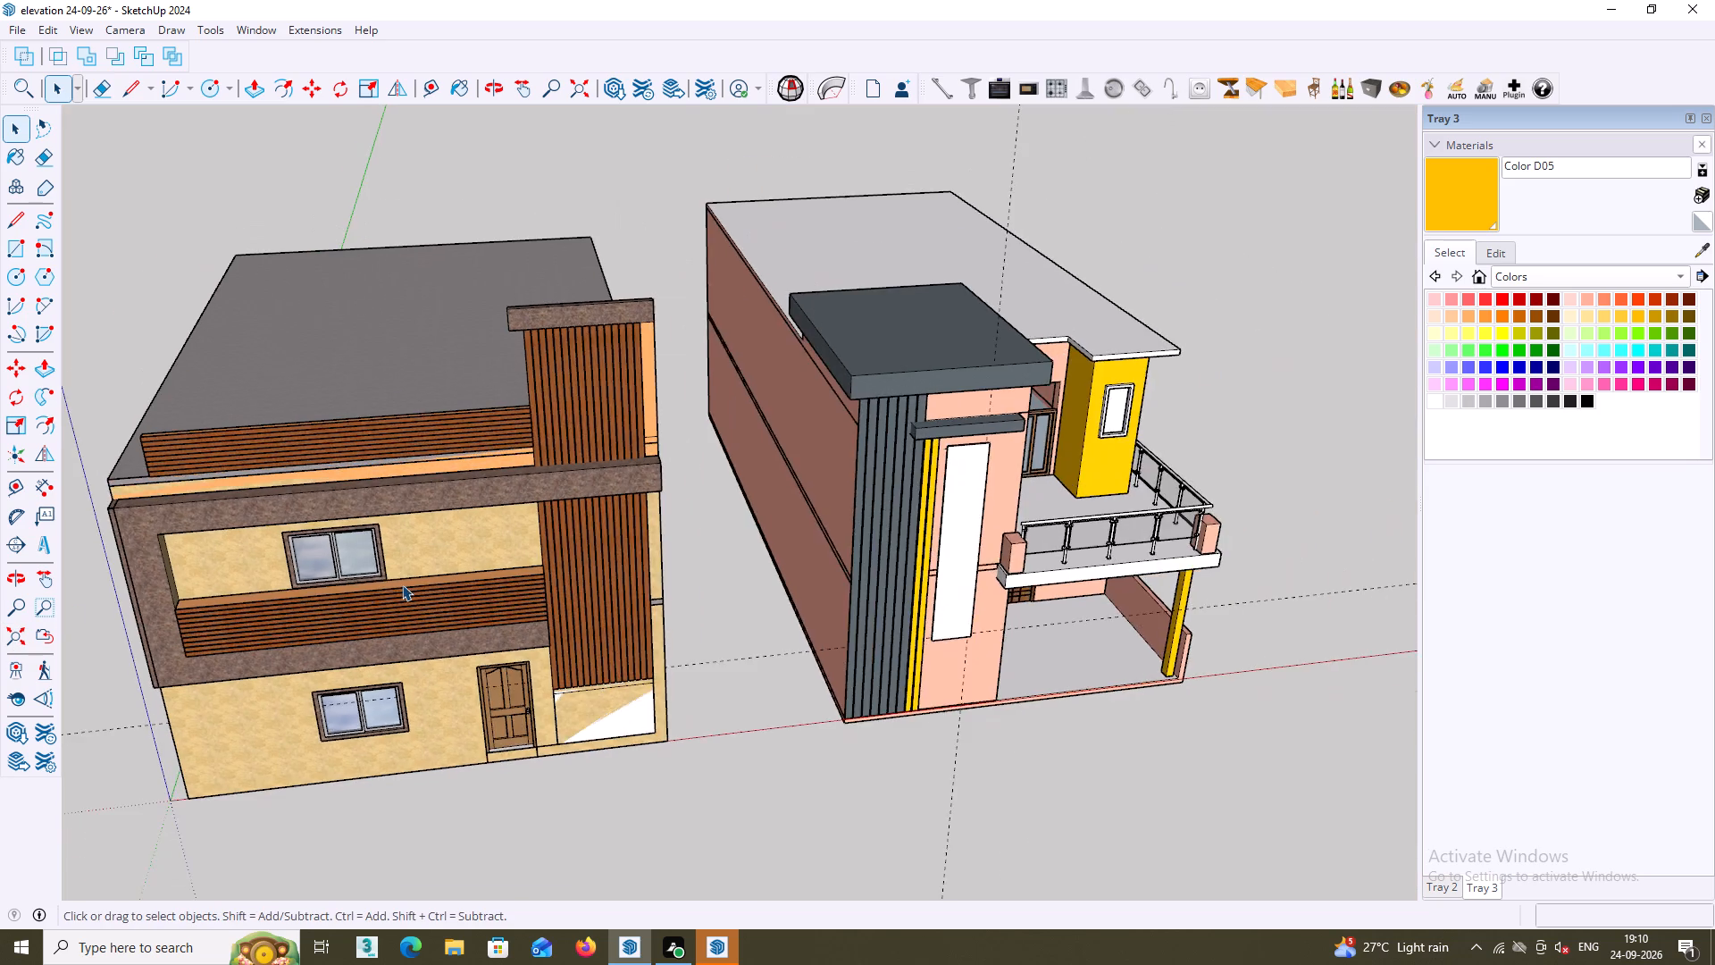
pyautogui.scroll(5, 481, 550)
pyautogui.moveTo(896, 547); pyautogui.dragTo(869, 543, button='middle')
pyautogui.keyDown('shift'); pyautogui.moveTo(869, 543); pyautogui.dragTo(669, 448, button='middle'); pyautogui.keyUp('shift')
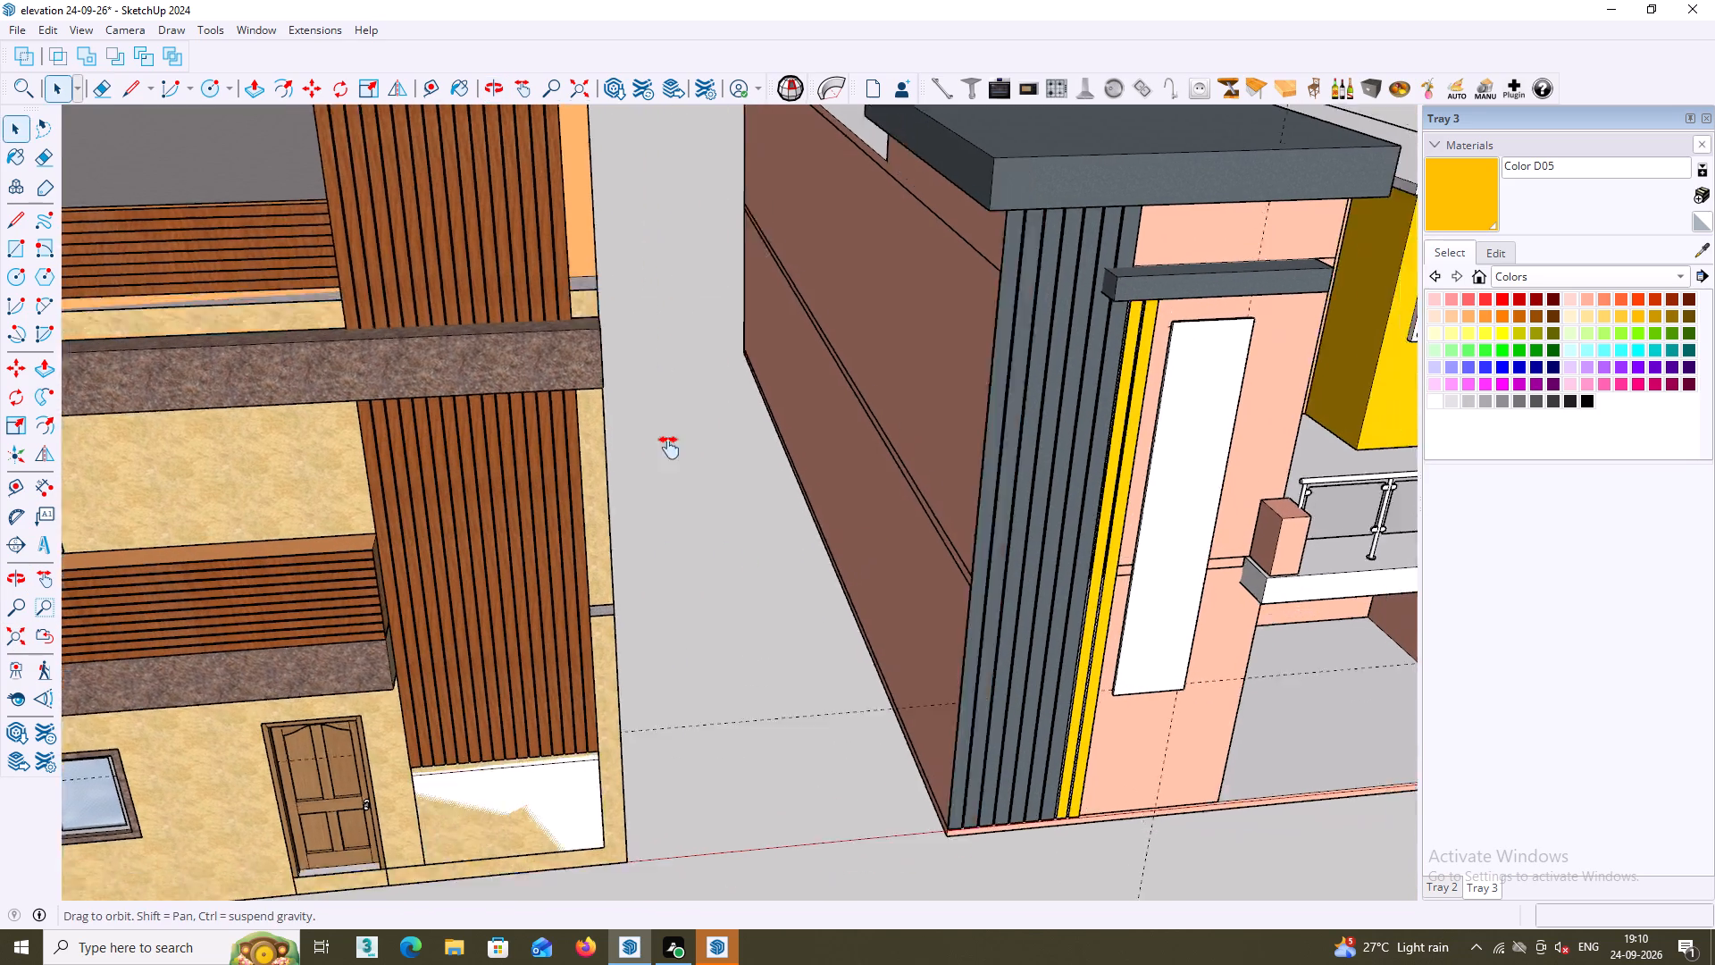
pyautogui.keyDown('shift'); pyautogui.moveTo(669, 448); pyautogui.dragTo(546, 407, button='middle'); pyautogui.keyUp('shift')
pyautogui.scroll(20, 899, 262)
pyautogui.scroll(2, 899, 262)
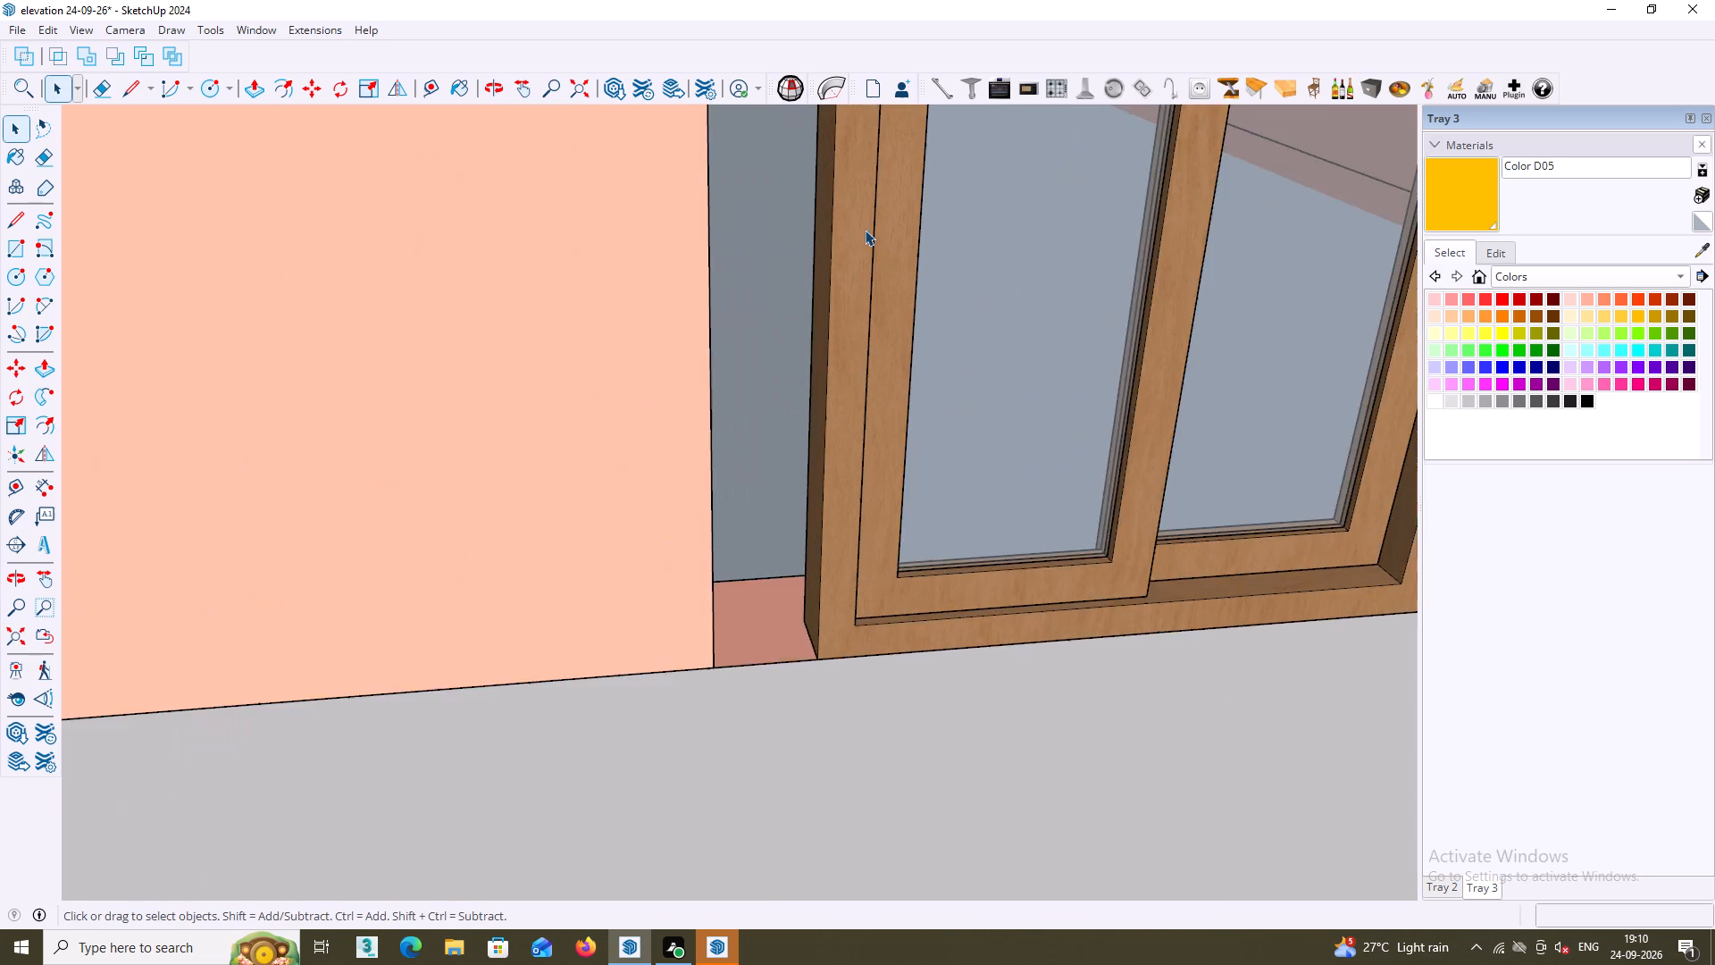
pyautogui.scroll(5, 865, 230)
pyautogui.moveTo(853, 231); pyautogui.dragTo(968, 220, button='middle')
pyautogui.scroll(3, 812, 333)
pyautogui.doubleClick(896, 326)
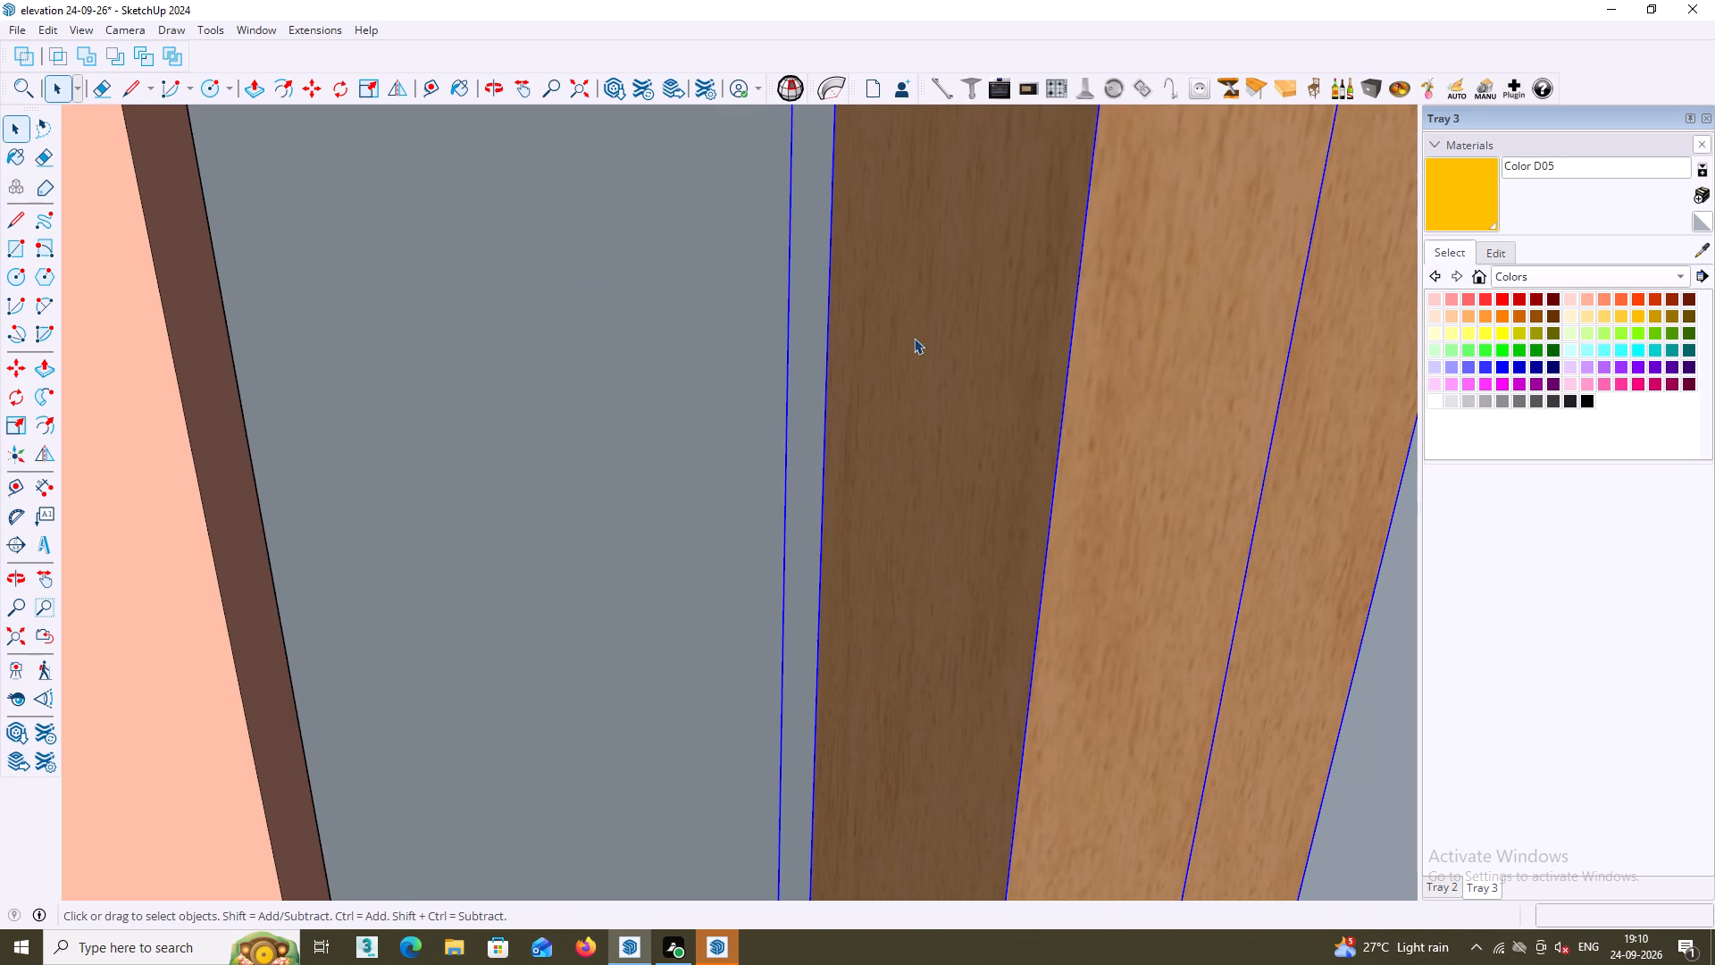
pyautogui.click(915, 339)
pyautogui.click(926, 364)
pyautogui.tripleClick(925, 382)
pyautogui.doubleClick(928, 389)
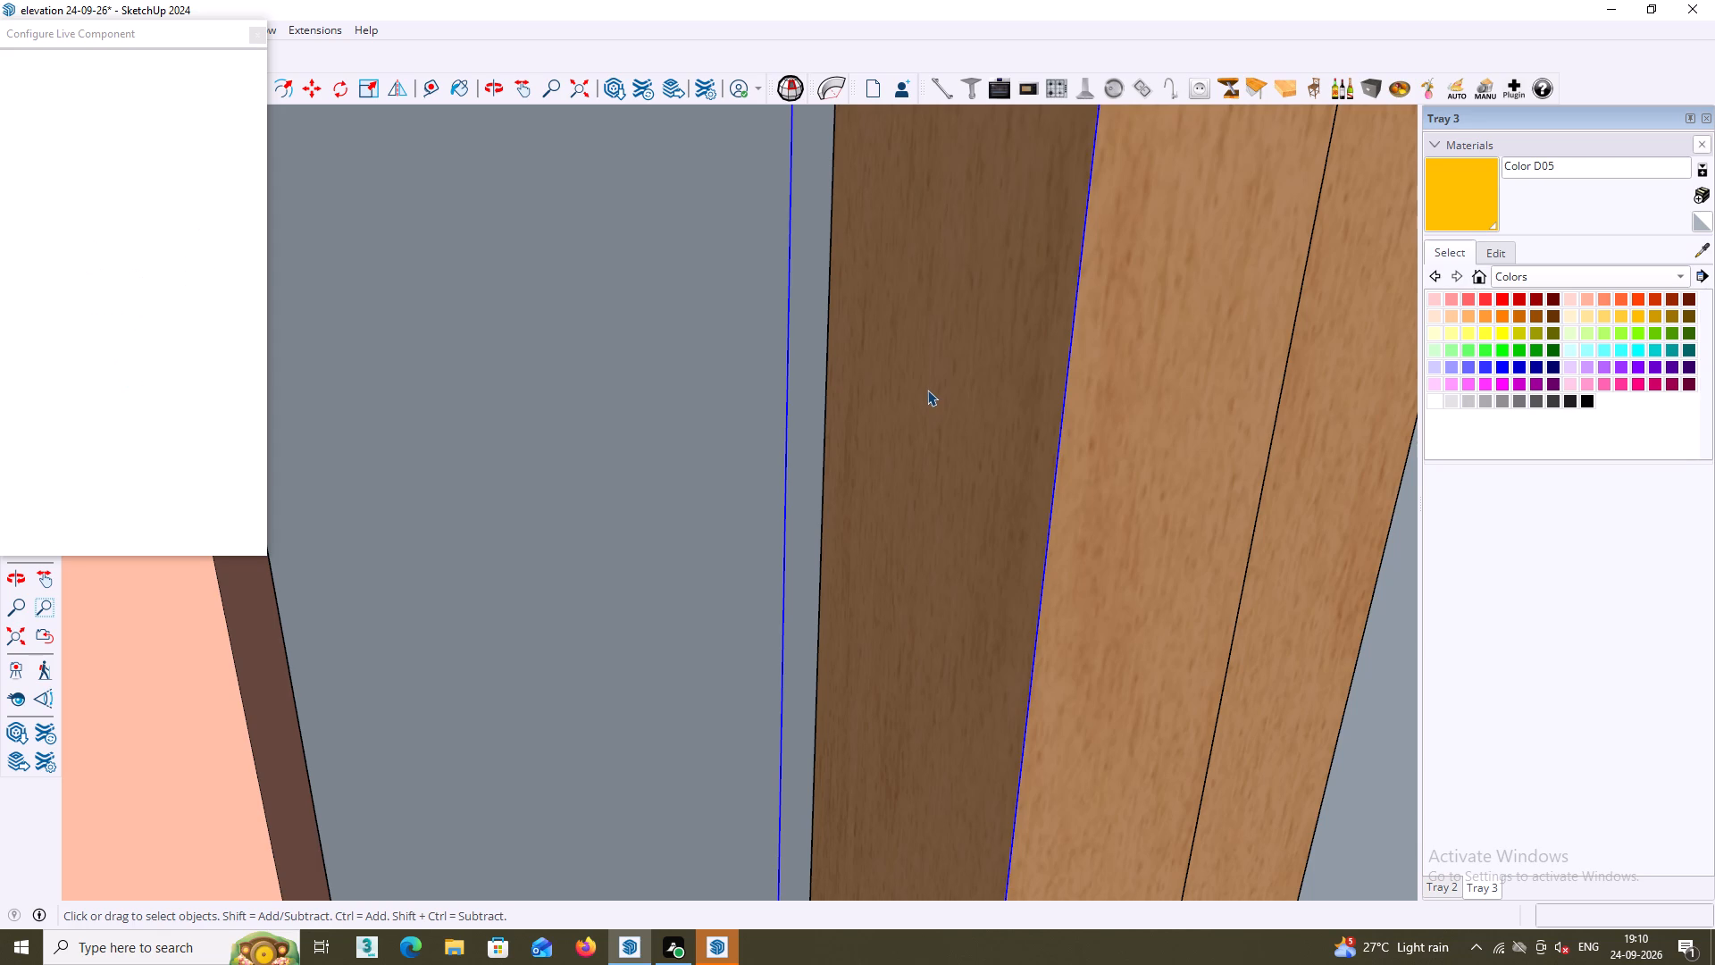
pyautogui.click(927, 390)
pyautogui.scroll(-13, 926, 391)
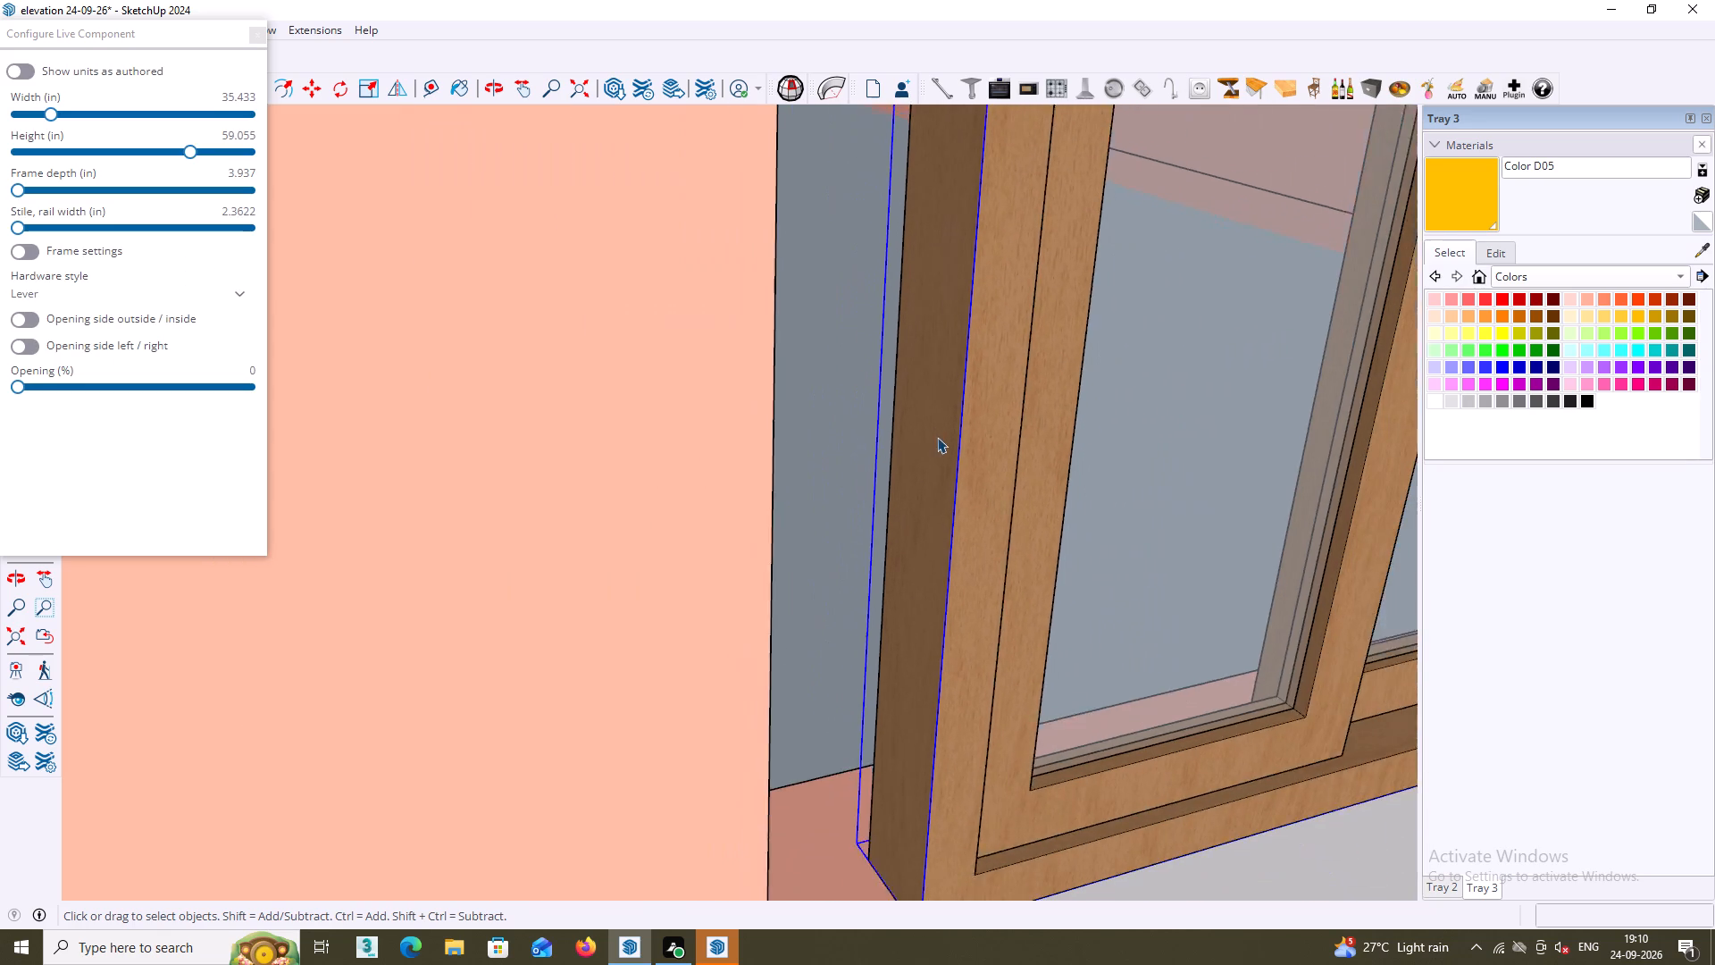
pyautogui.scroll(-5, 937, 437)
pyautogui.moveTo(966, 532); pyautogui.dragTo(939, 535, button='middle')
pyautogui.scroll(-4, 940, 535)
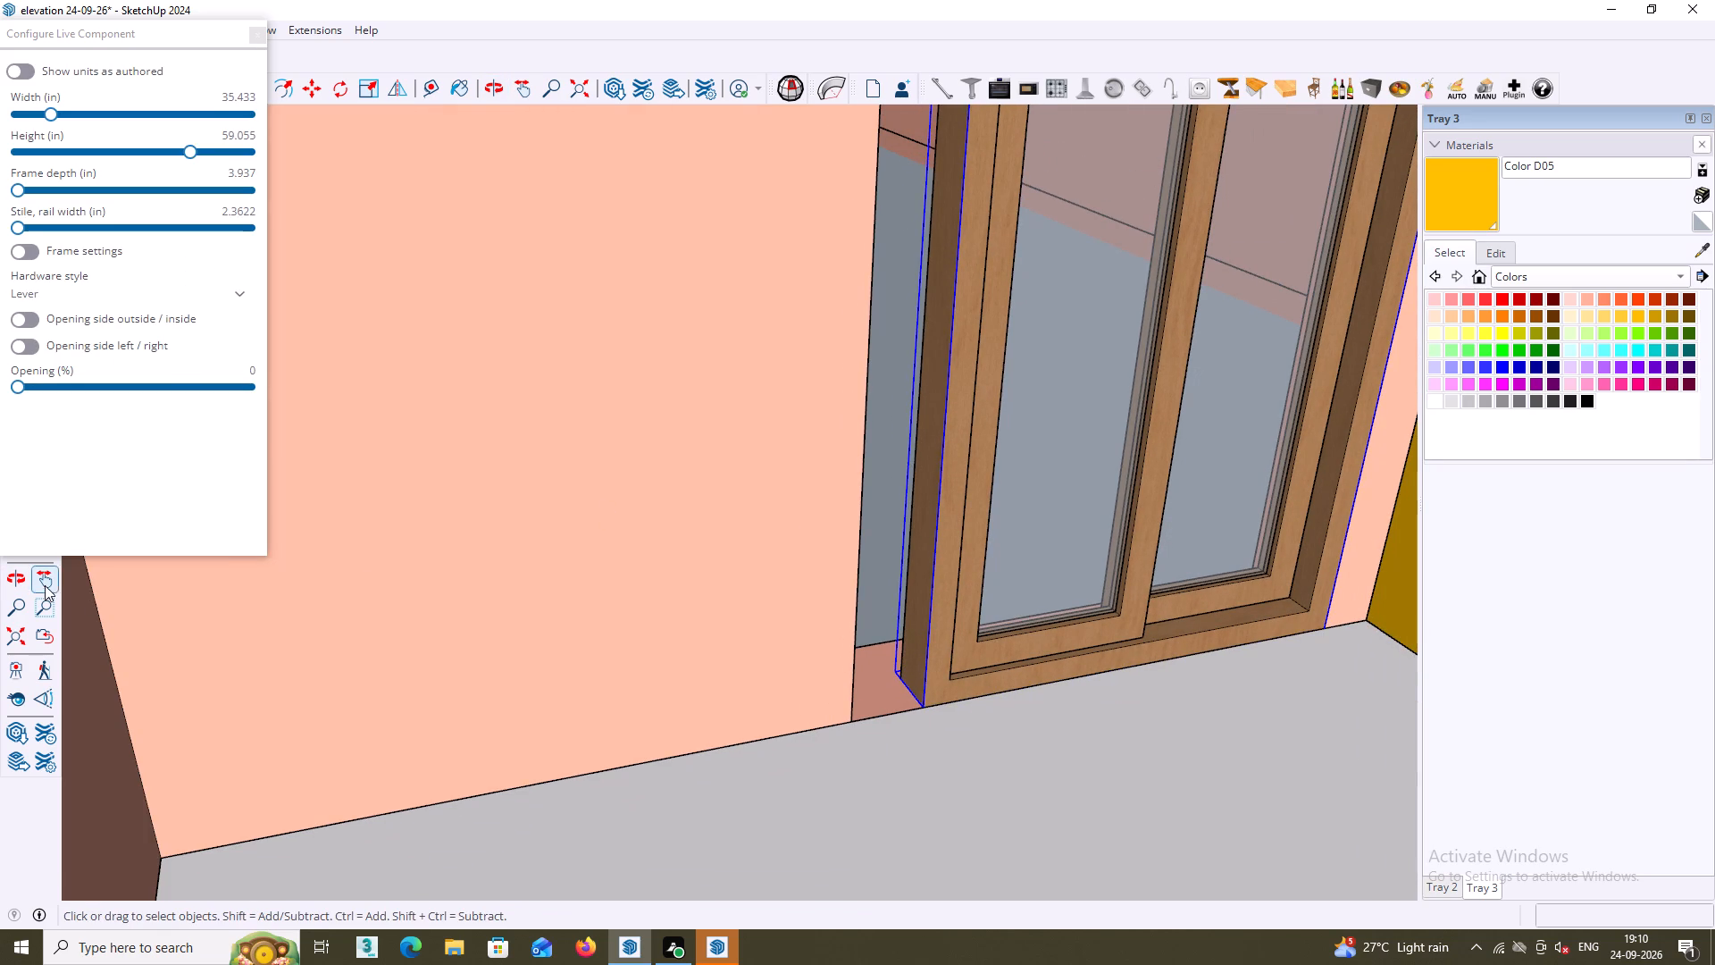
pyautogui.click(257, 35)
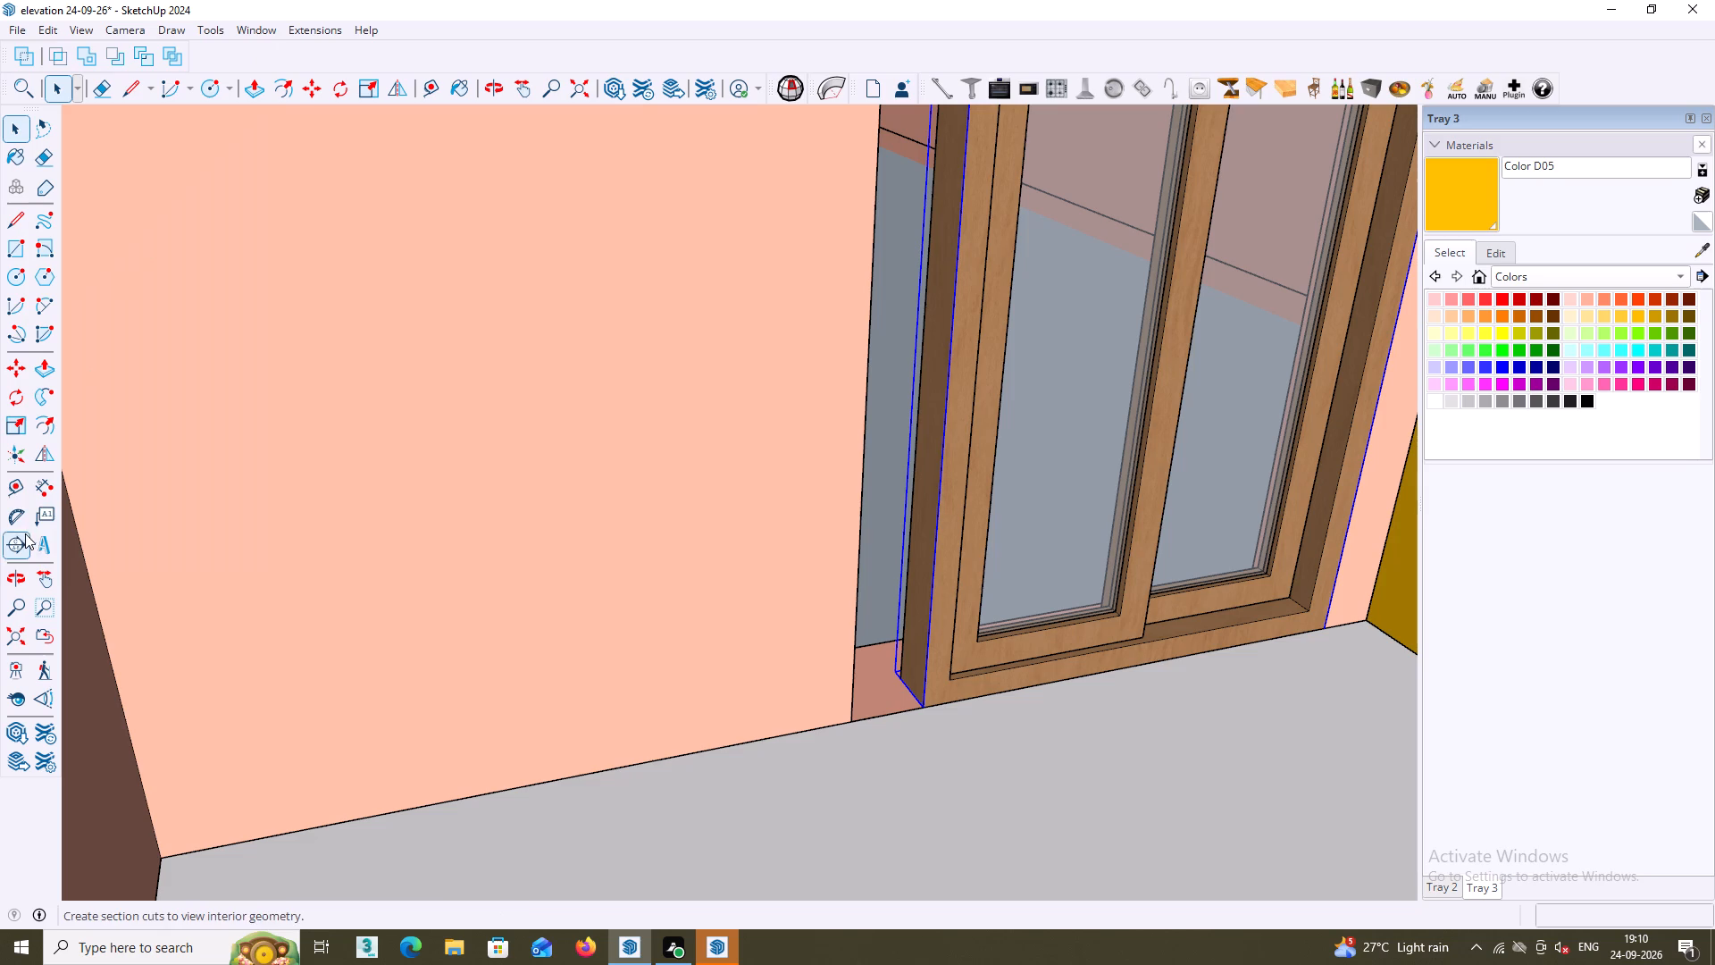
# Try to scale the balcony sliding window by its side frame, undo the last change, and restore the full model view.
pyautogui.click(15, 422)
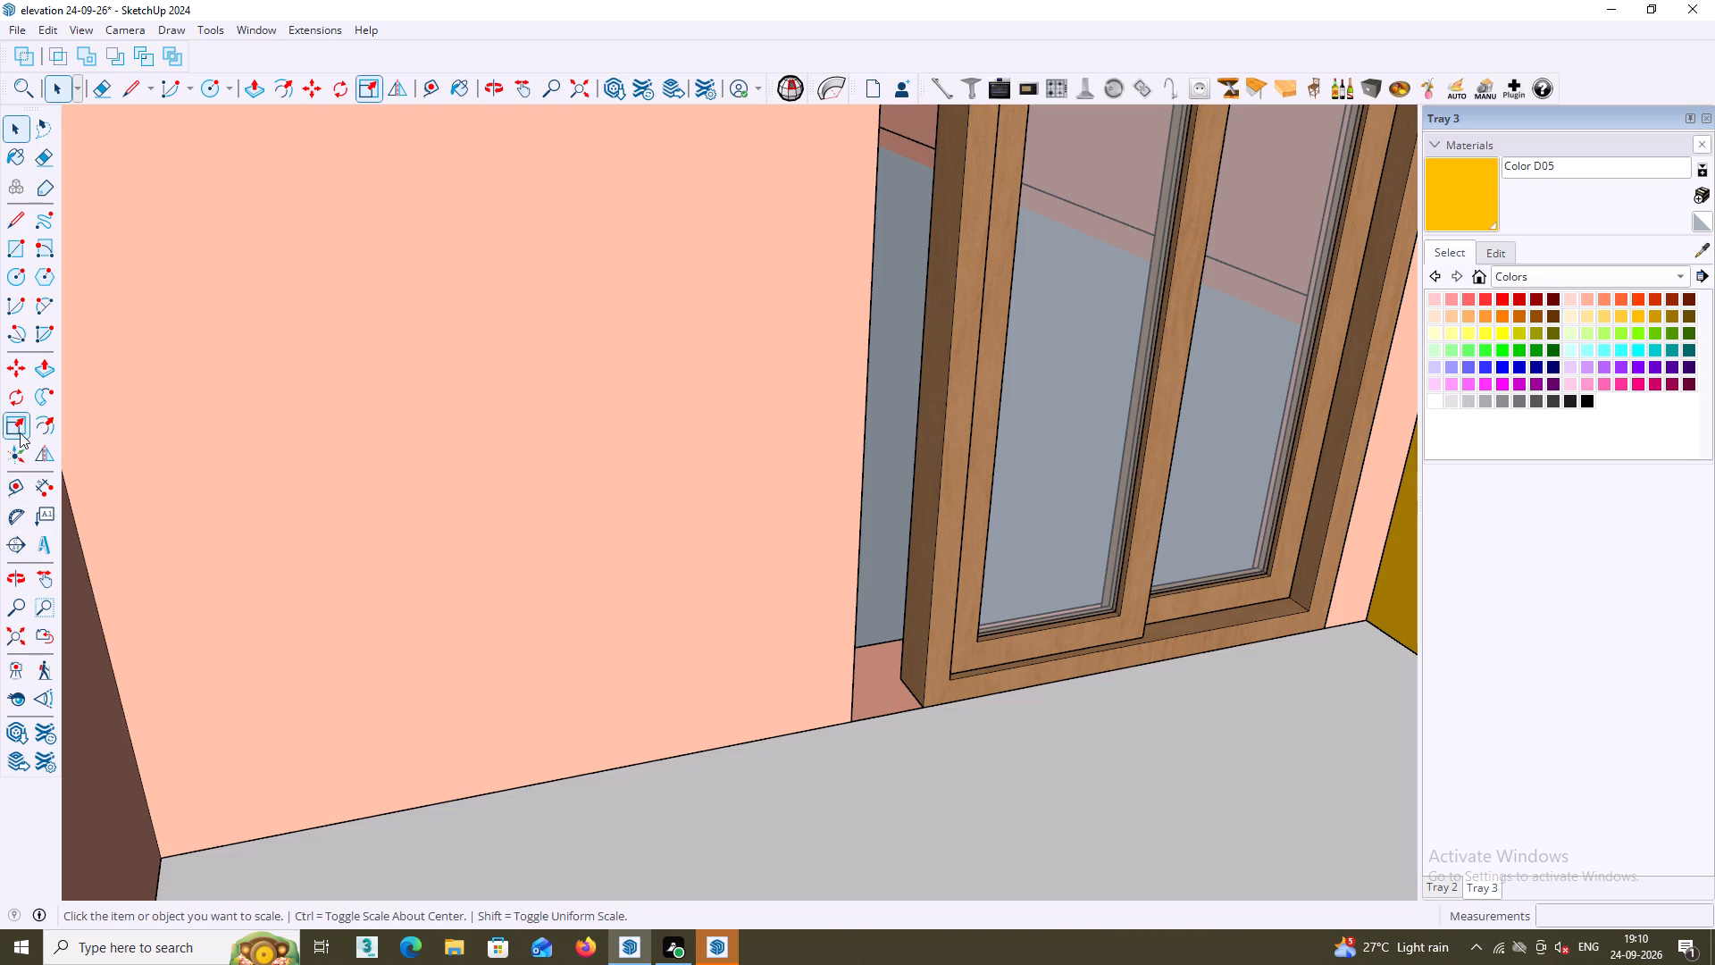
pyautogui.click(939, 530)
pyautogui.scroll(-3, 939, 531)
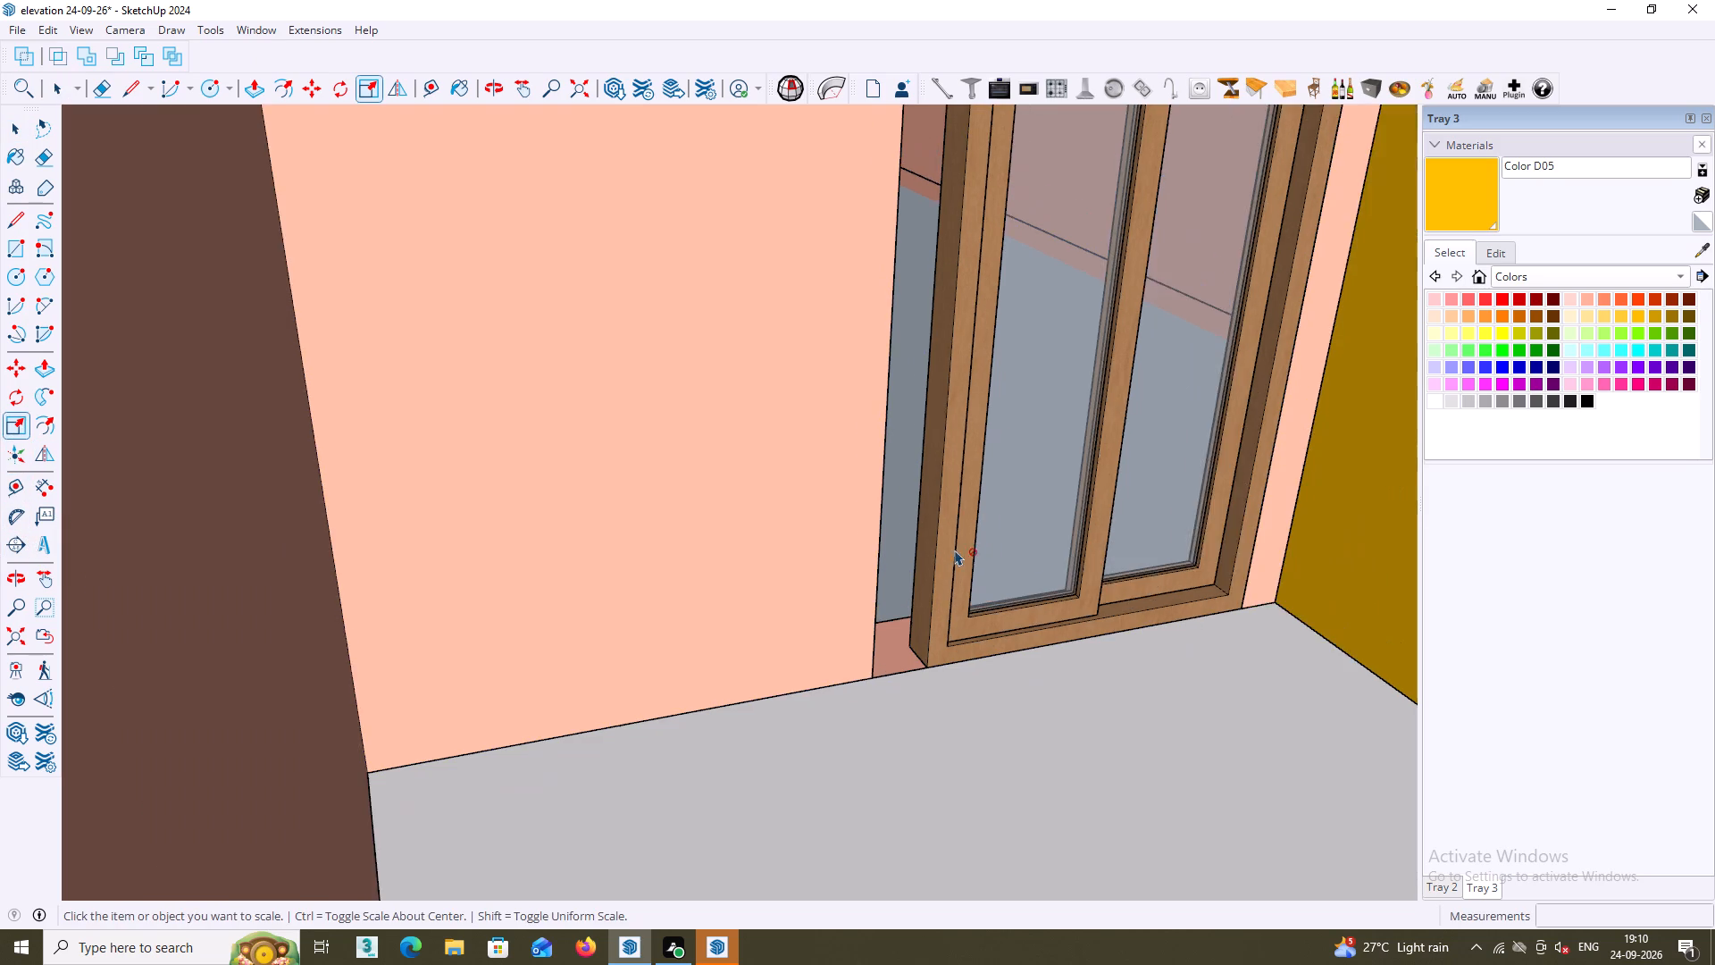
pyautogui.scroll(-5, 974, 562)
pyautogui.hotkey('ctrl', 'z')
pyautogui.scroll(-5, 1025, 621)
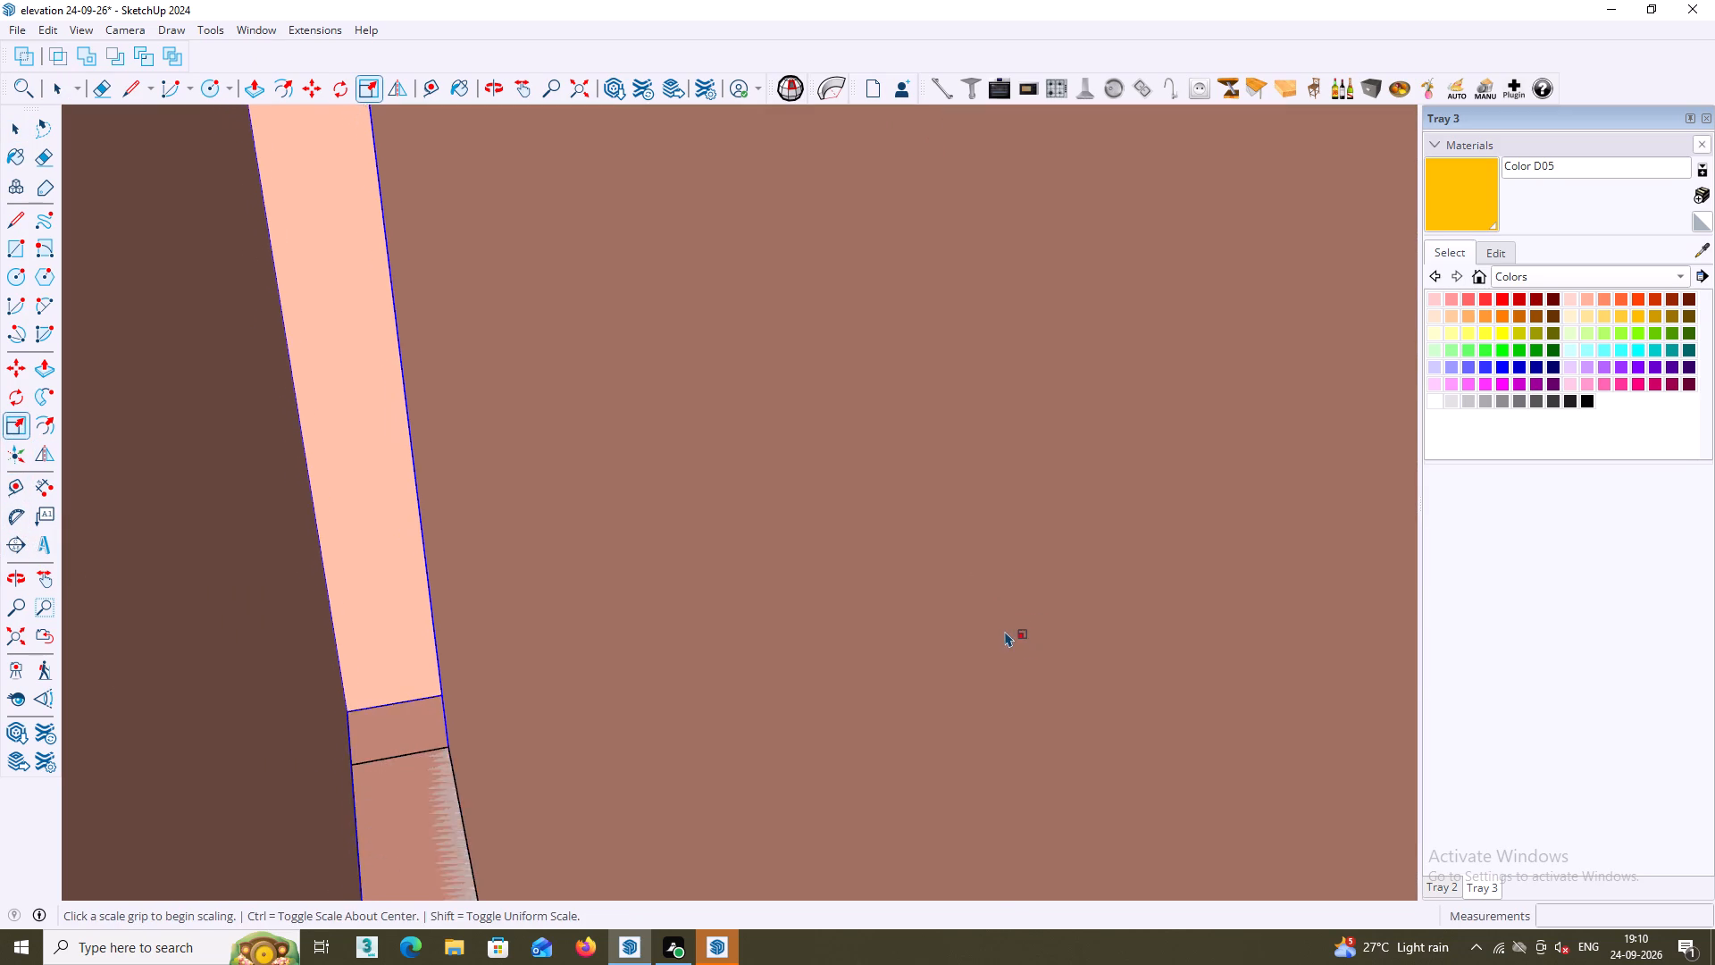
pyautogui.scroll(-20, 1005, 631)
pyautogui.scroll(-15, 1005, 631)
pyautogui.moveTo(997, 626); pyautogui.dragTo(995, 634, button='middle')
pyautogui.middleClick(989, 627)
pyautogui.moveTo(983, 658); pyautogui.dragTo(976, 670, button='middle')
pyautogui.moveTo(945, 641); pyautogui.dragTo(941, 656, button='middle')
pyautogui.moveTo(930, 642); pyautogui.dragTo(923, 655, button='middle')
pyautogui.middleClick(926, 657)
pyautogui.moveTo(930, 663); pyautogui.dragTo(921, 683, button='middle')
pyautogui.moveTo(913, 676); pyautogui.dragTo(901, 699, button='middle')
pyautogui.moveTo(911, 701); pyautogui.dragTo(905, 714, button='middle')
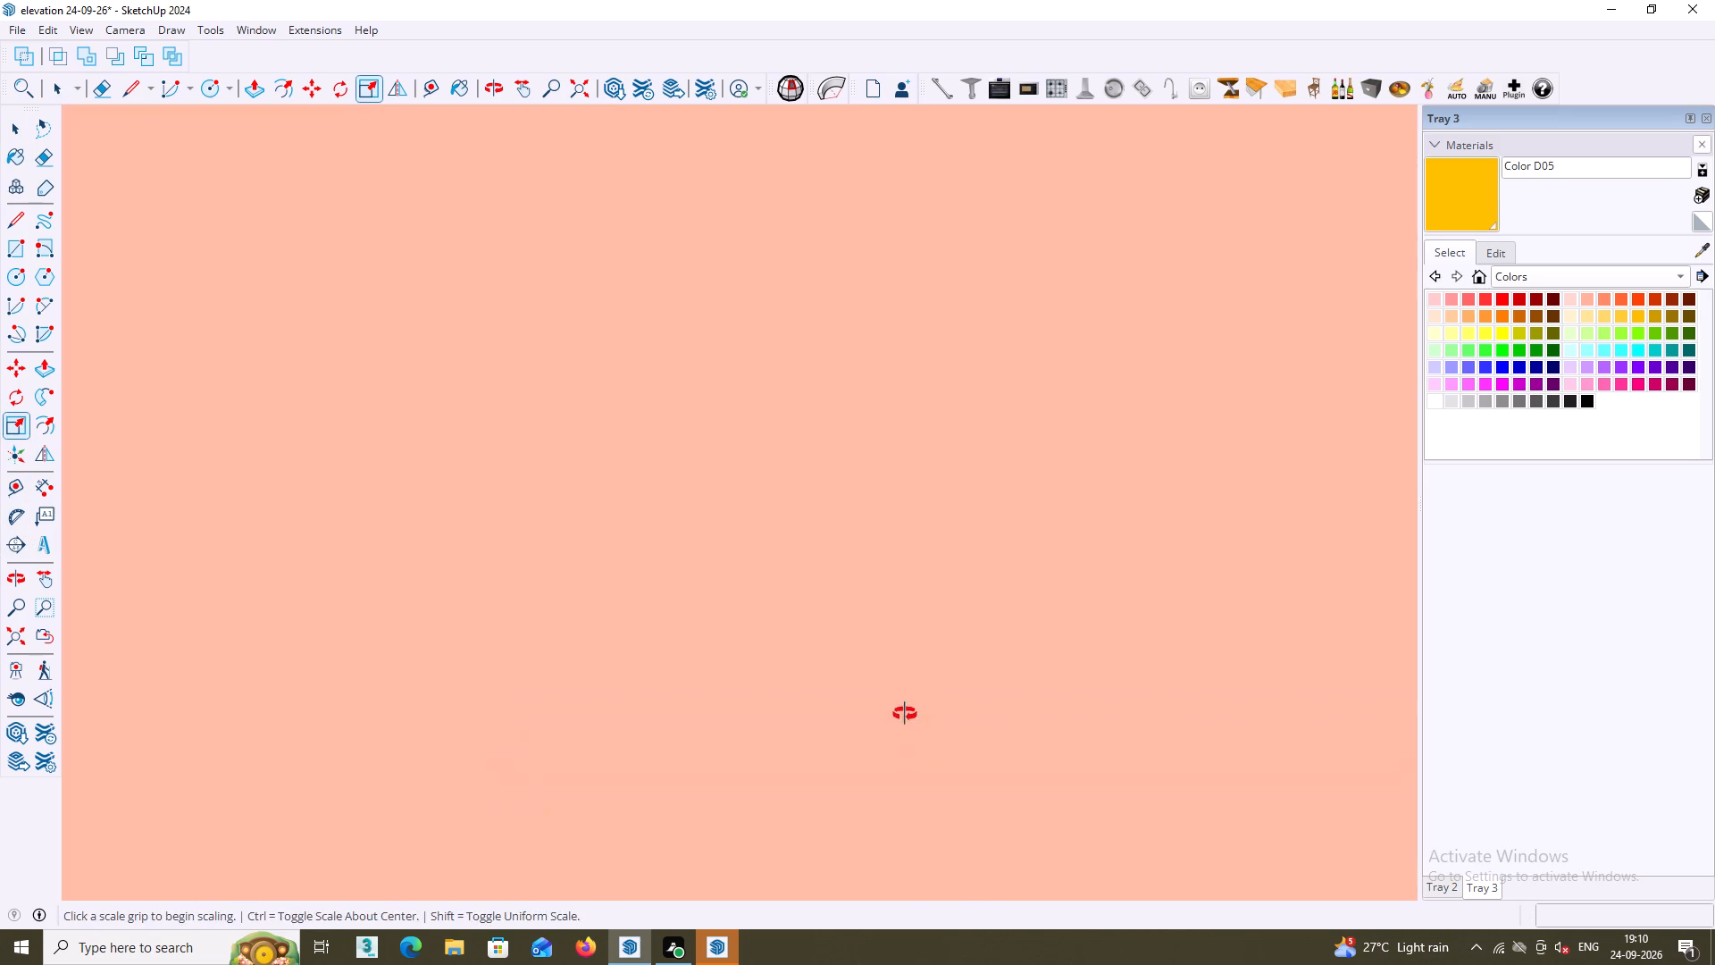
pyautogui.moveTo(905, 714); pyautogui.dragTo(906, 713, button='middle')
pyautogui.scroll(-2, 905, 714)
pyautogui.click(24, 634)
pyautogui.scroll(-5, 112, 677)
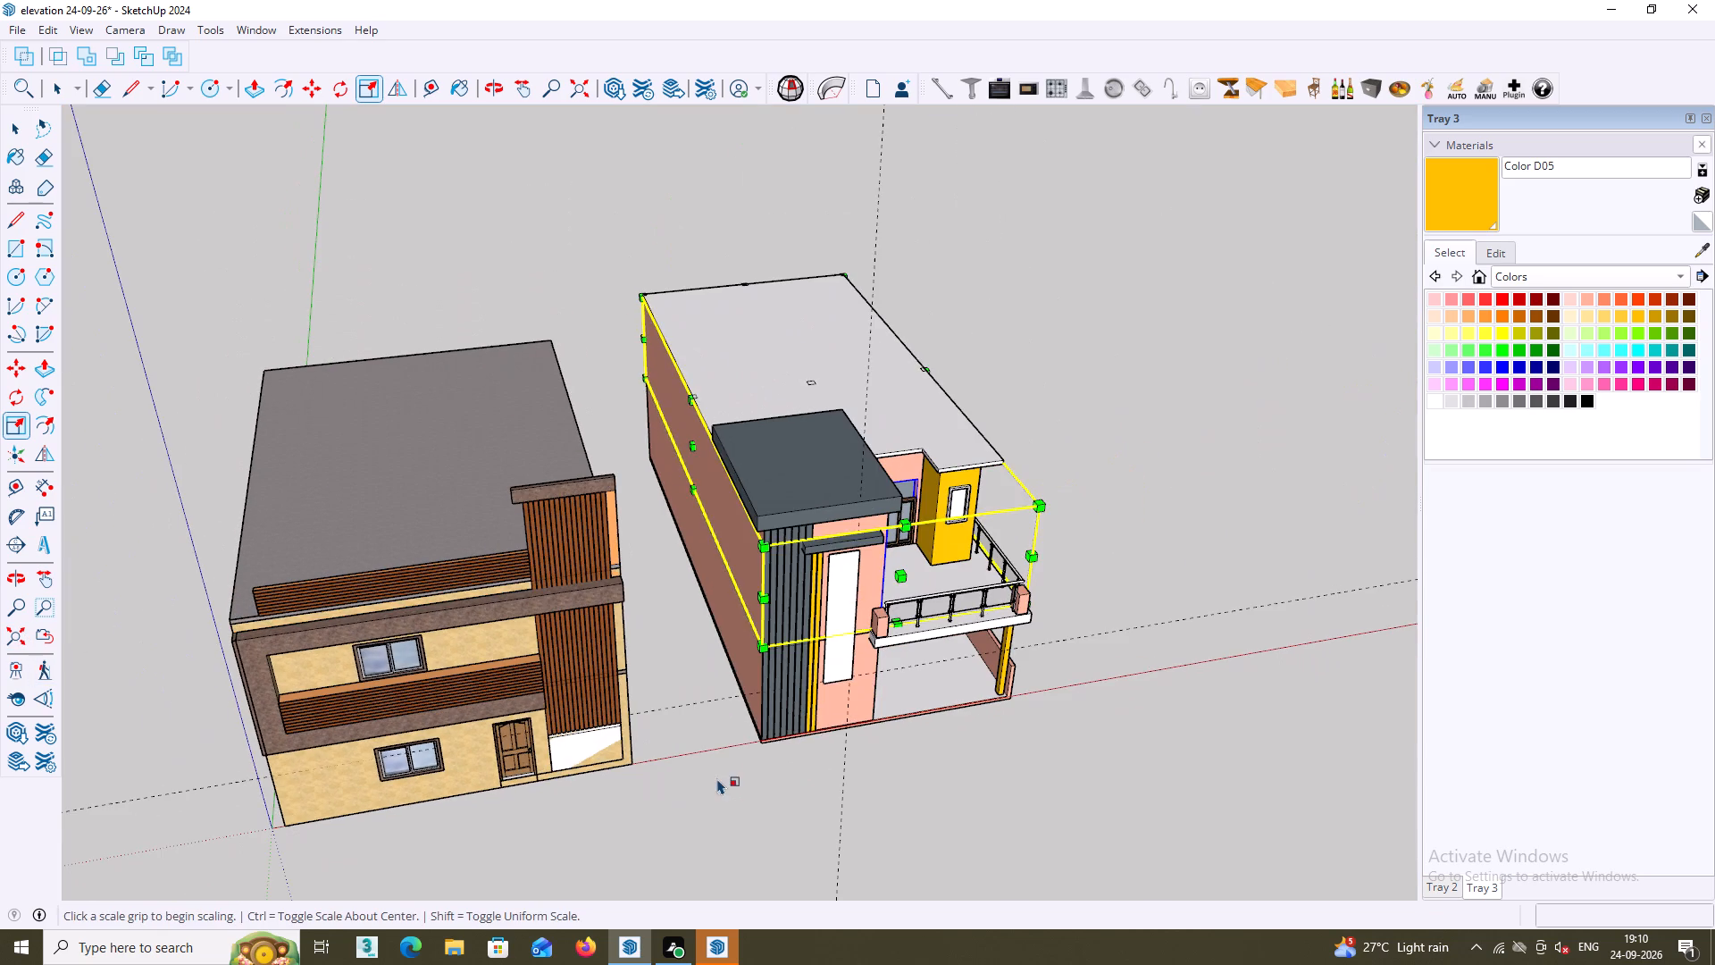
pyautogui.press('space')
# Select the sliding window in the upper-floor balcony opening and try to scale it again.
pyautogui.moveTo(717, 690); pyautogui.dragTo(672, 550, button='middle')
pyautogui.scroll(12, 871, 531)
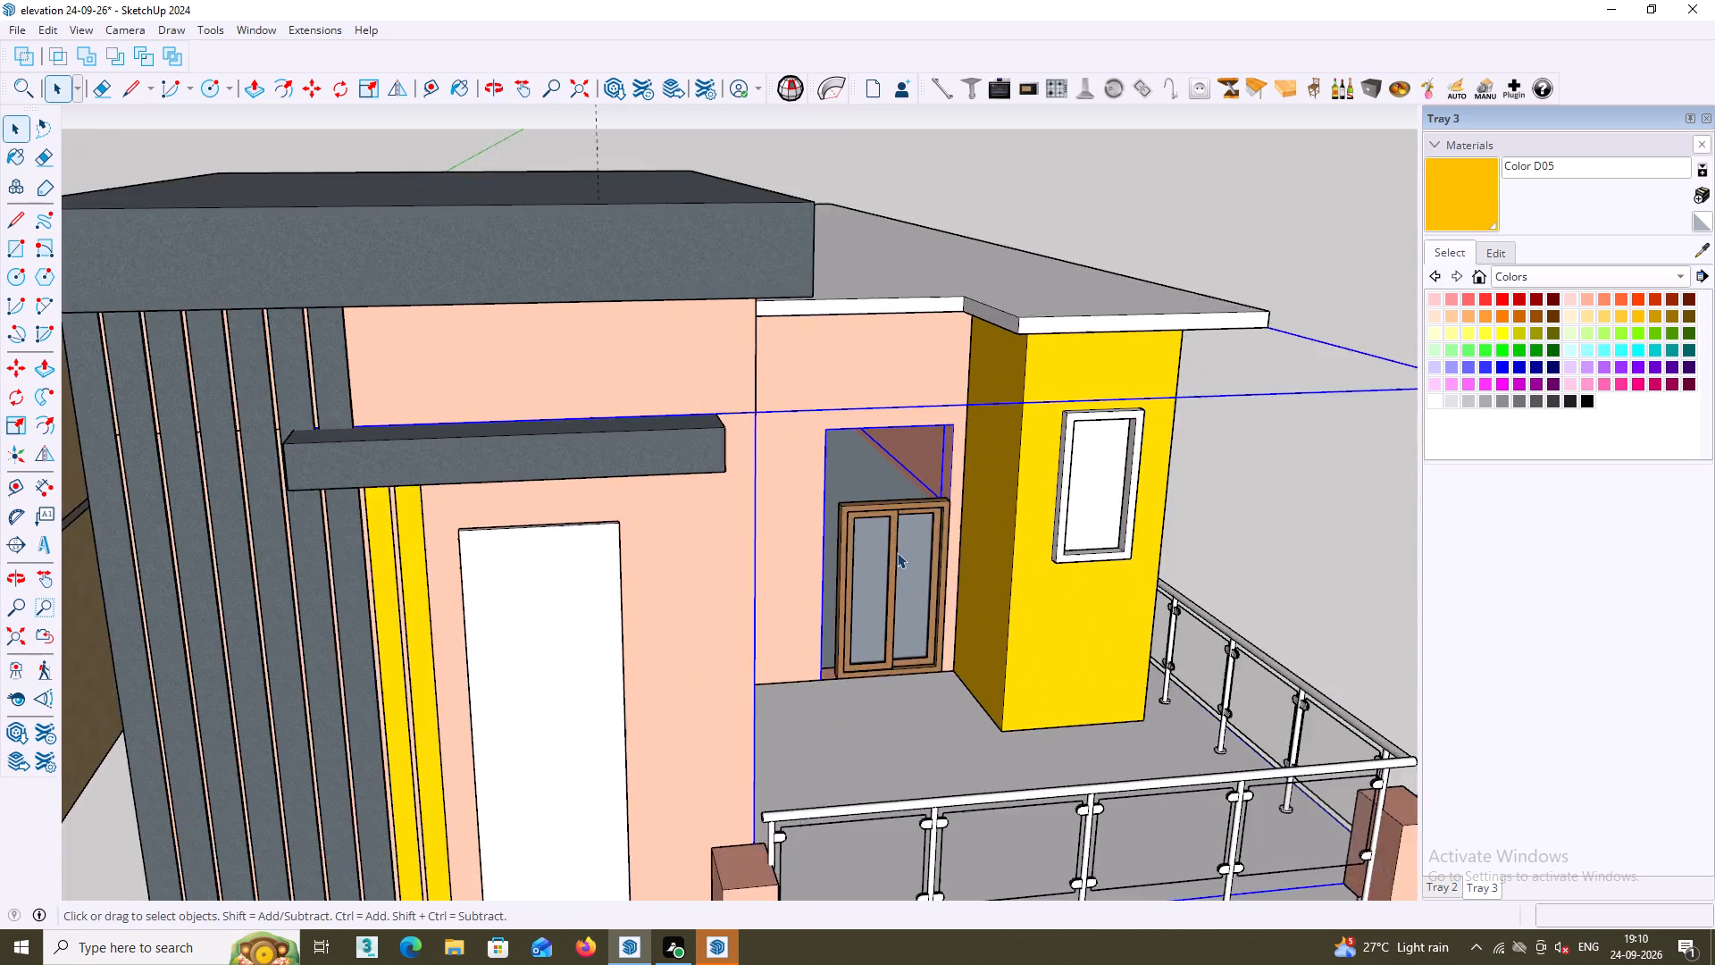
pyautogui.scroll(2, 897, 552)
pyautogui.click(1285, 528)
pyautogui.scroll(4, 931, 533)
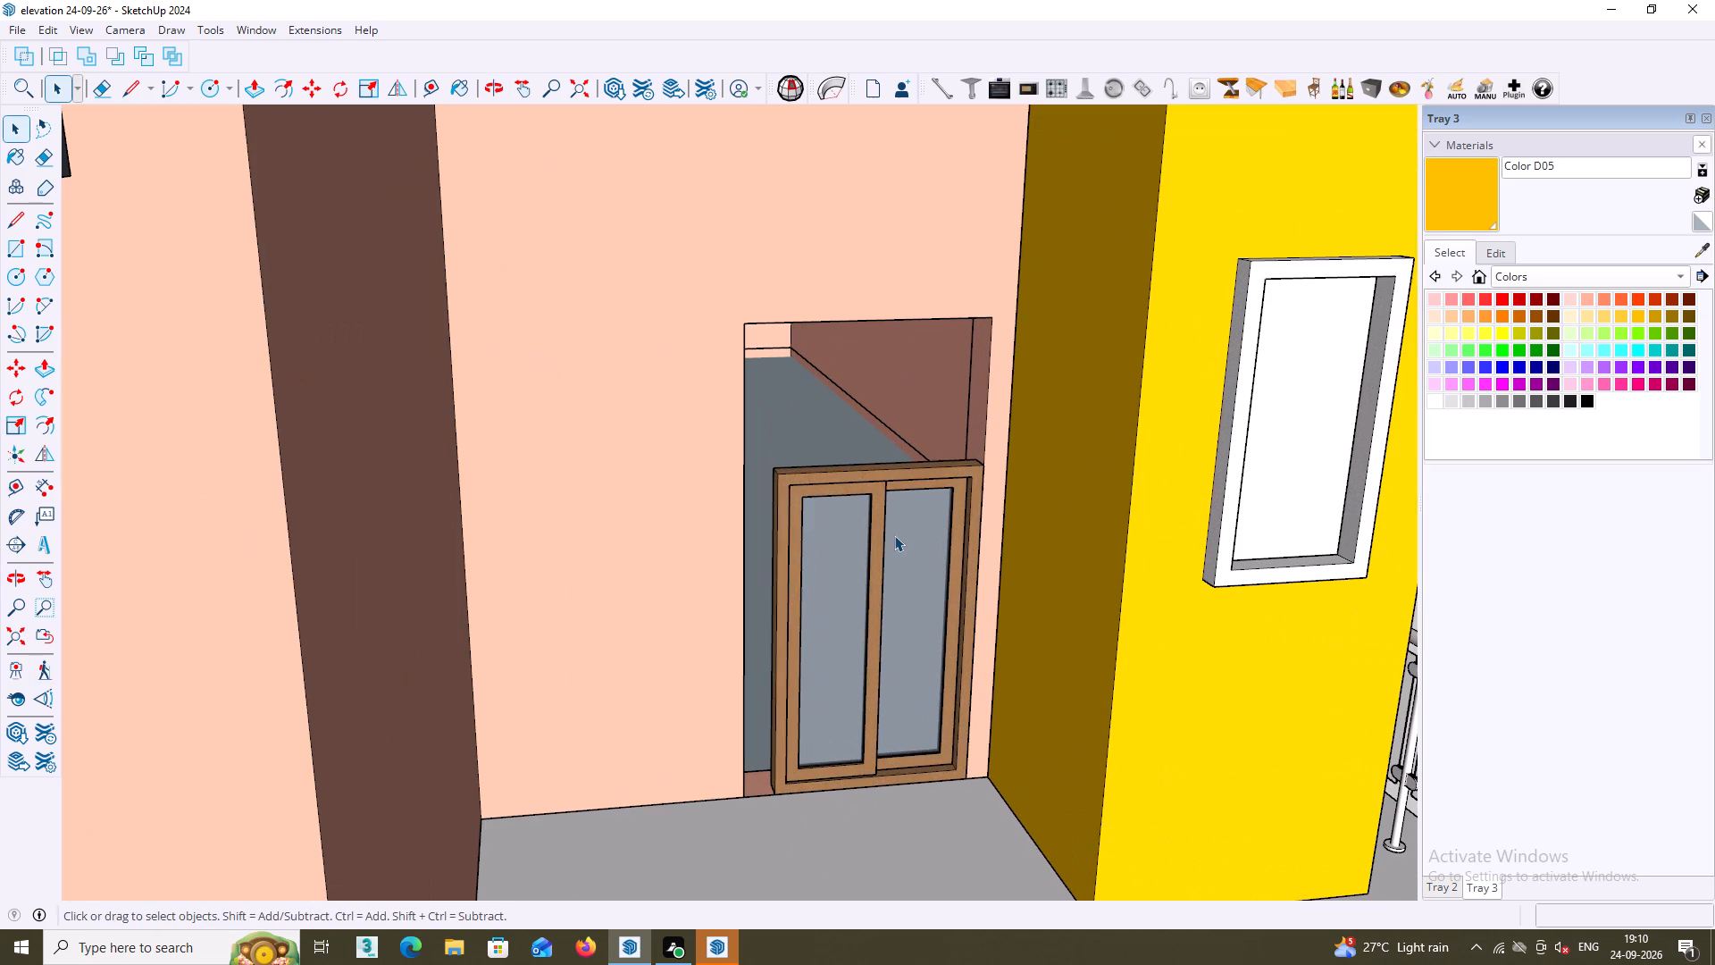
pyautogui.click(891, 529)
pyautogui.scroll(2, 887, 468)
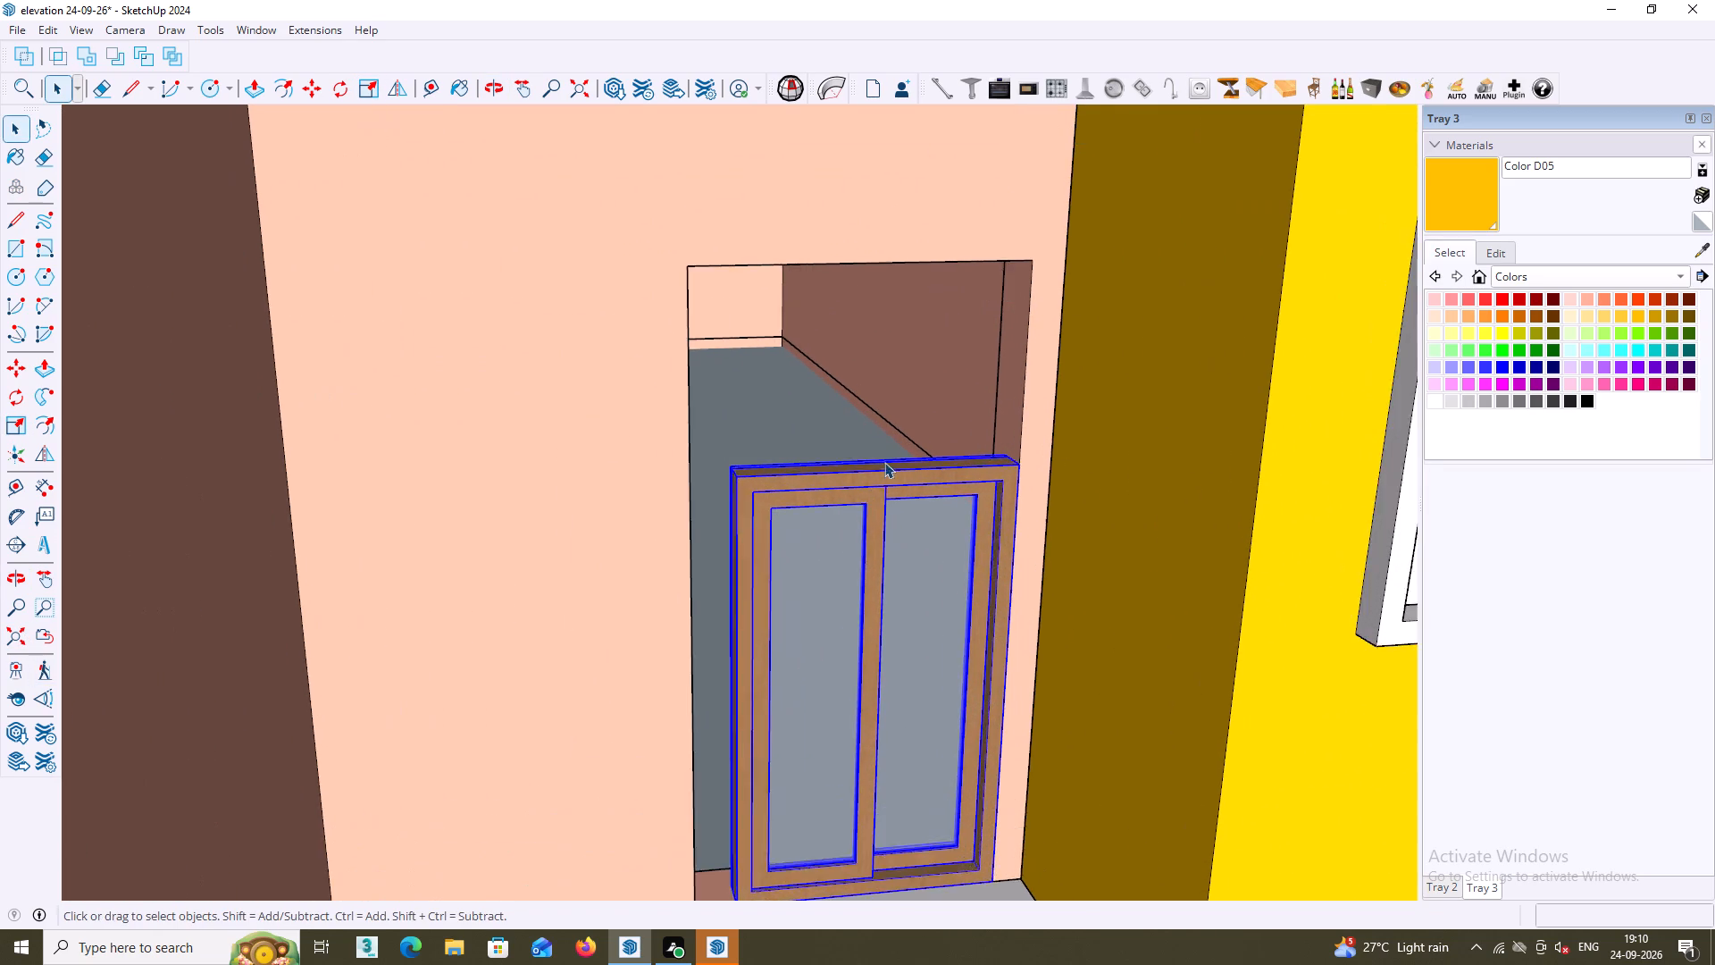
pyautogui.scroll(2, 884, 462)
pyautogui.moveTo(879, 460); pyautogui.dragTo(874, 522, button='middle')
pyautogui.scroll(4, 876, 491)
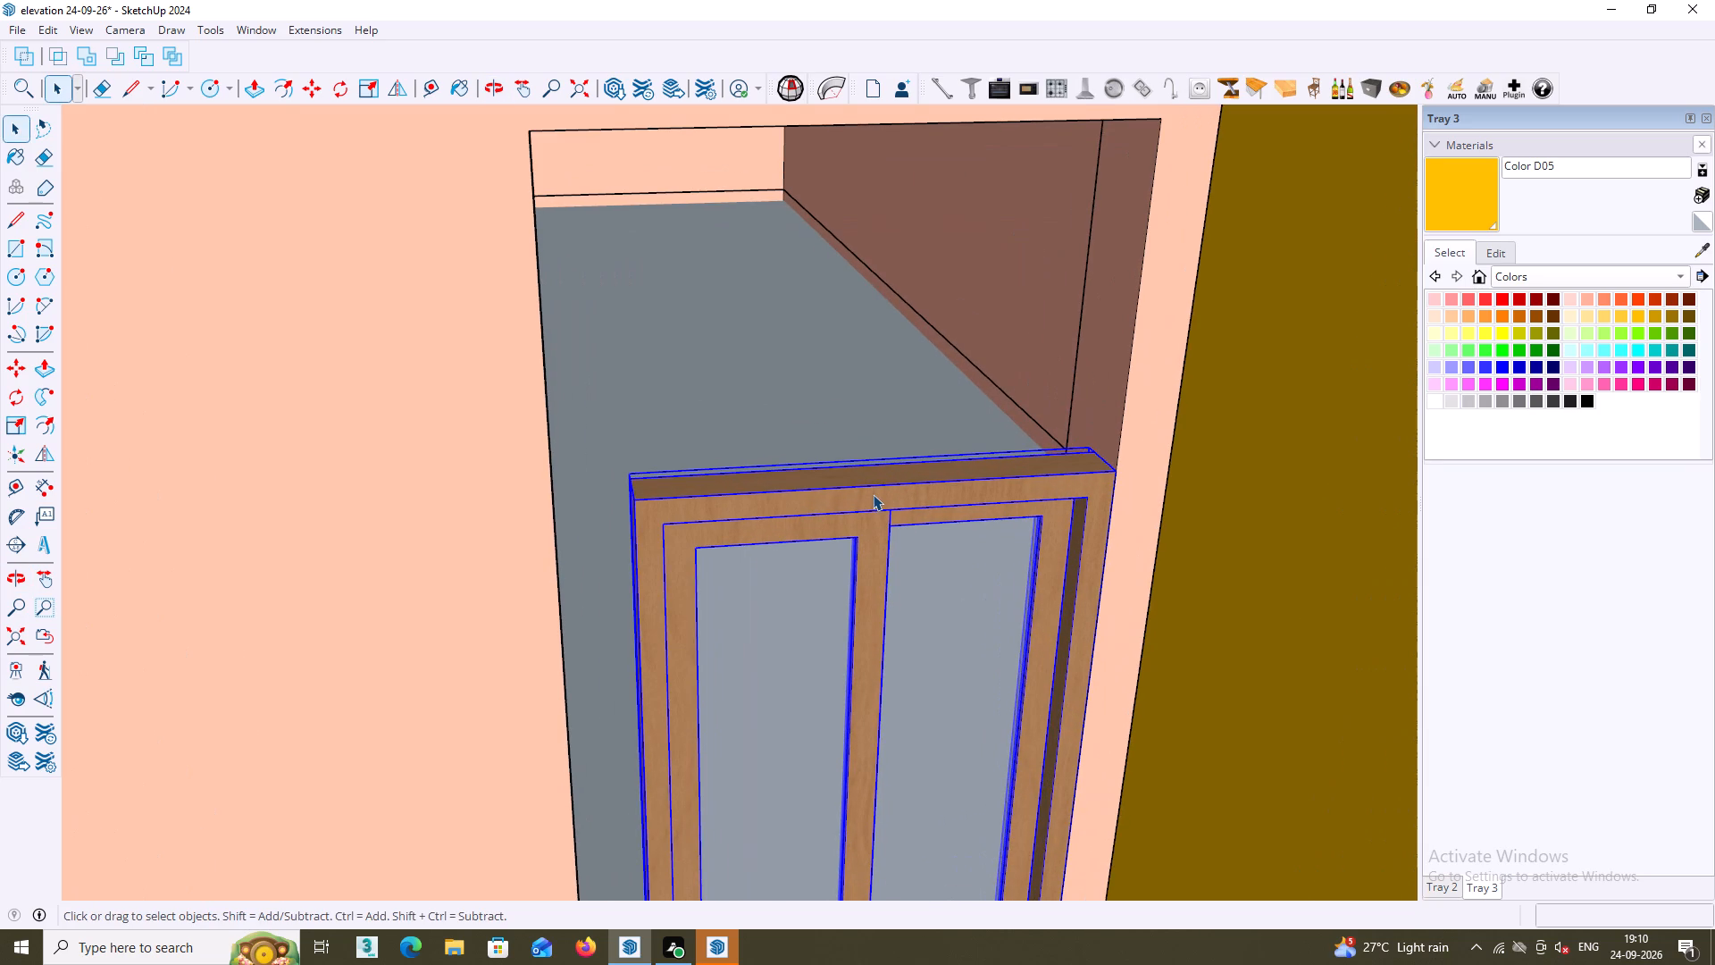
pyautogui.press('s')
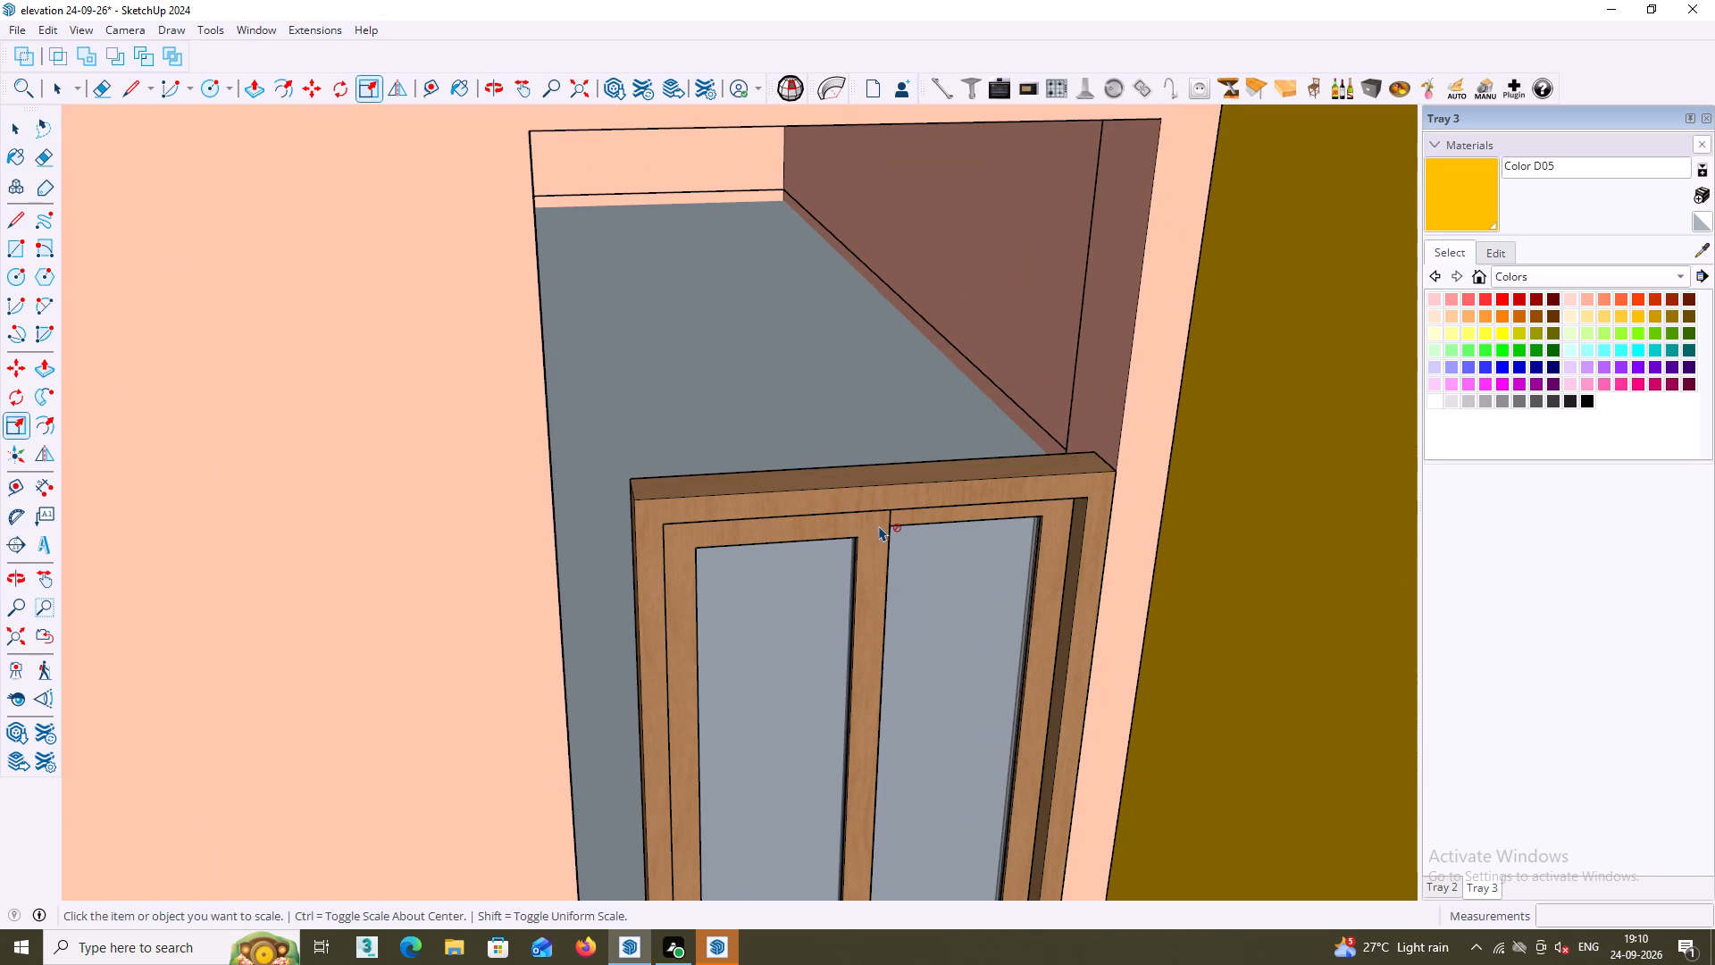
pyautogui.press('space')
# Delete the sliding window from the upper-floor balcony opening.
pyautogui.scroll(-14, 929, 592)
pyautogui.moveTo(927, 630); pyautogui.dragTo(920, 684, button='middle')
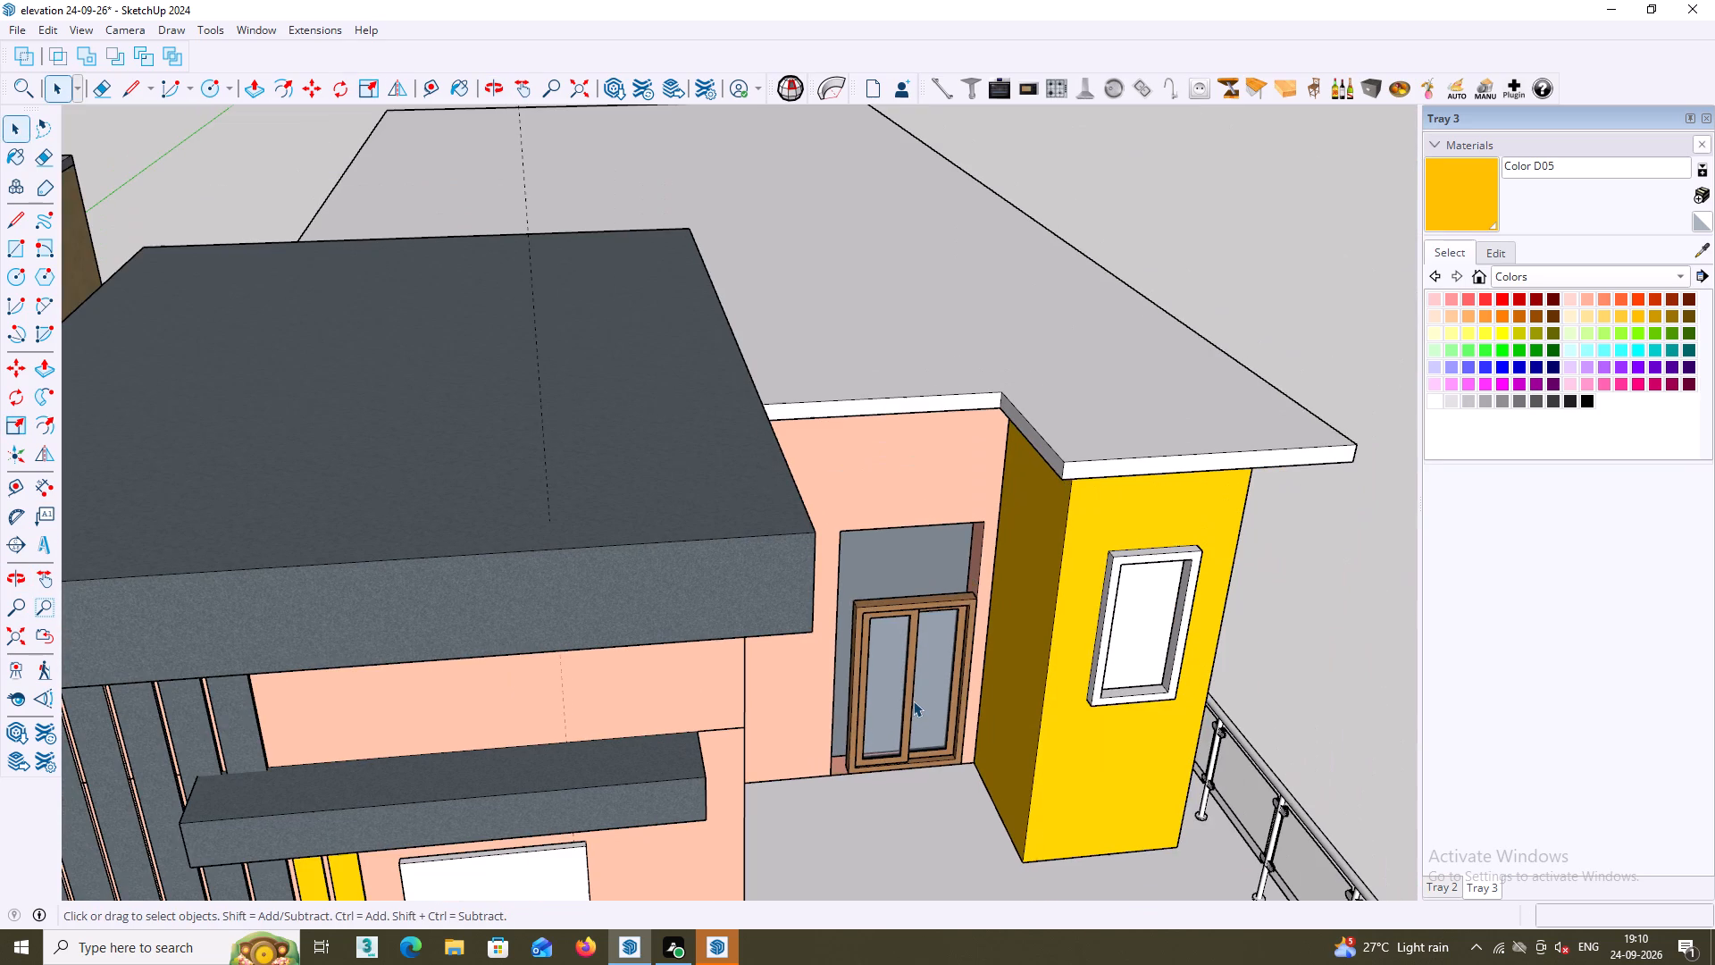
pyautogui.click(910, 695)
pyautogui.press('Delete')
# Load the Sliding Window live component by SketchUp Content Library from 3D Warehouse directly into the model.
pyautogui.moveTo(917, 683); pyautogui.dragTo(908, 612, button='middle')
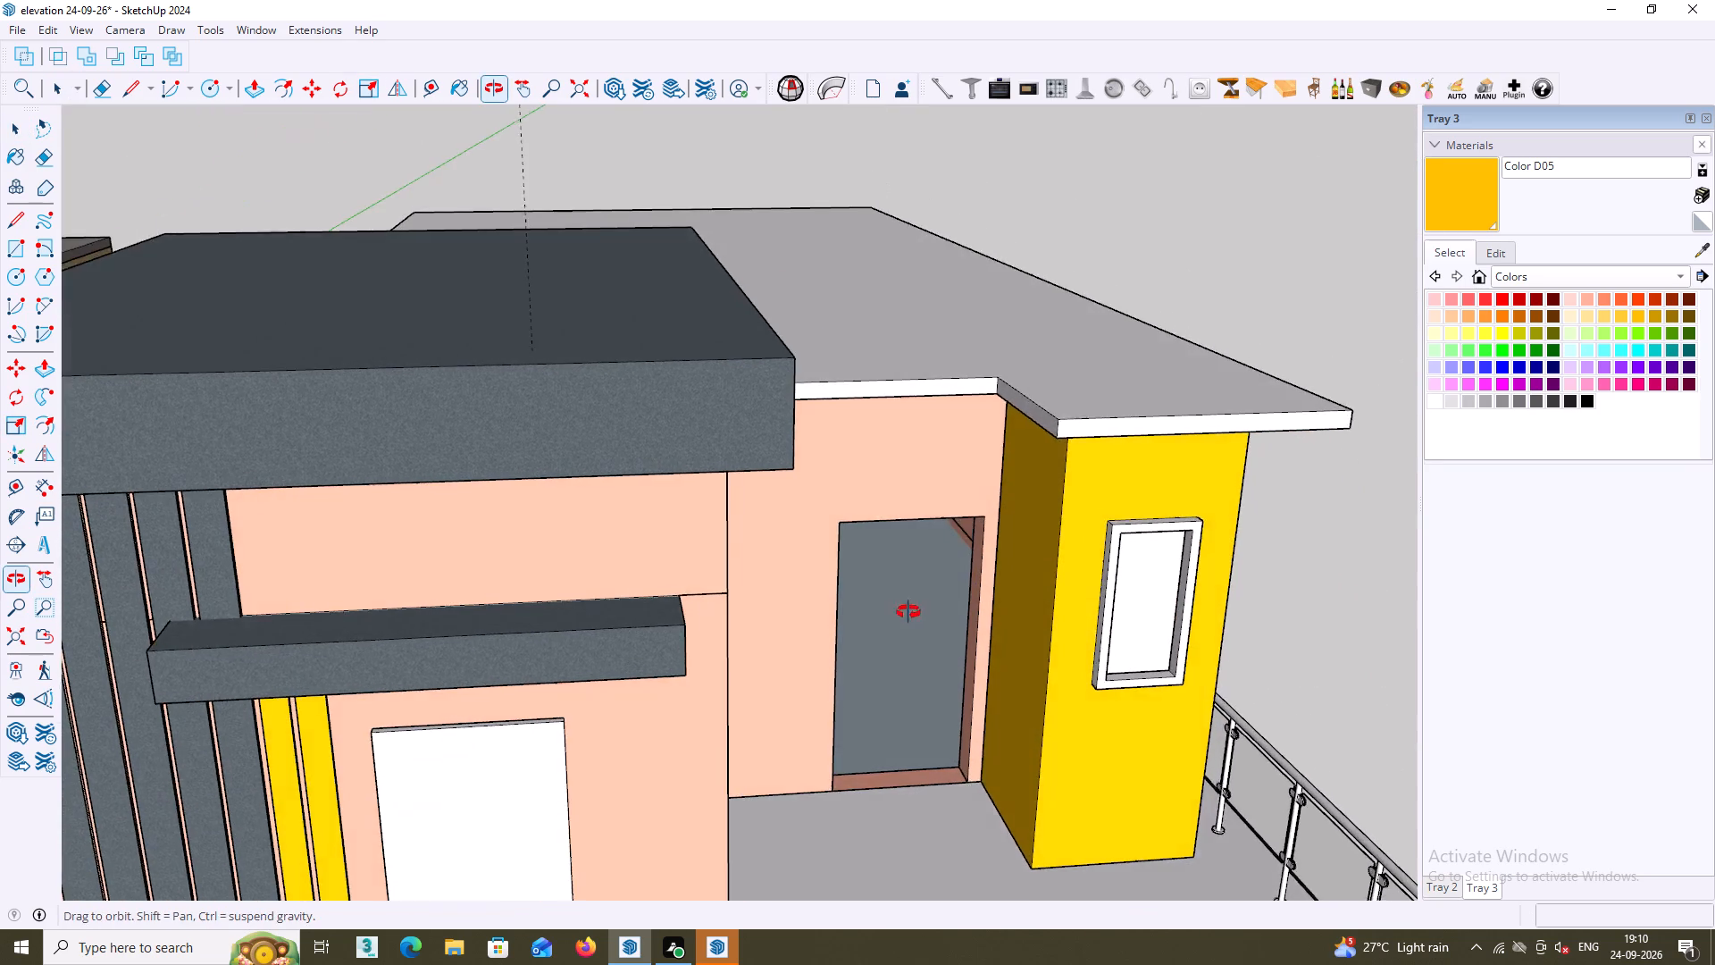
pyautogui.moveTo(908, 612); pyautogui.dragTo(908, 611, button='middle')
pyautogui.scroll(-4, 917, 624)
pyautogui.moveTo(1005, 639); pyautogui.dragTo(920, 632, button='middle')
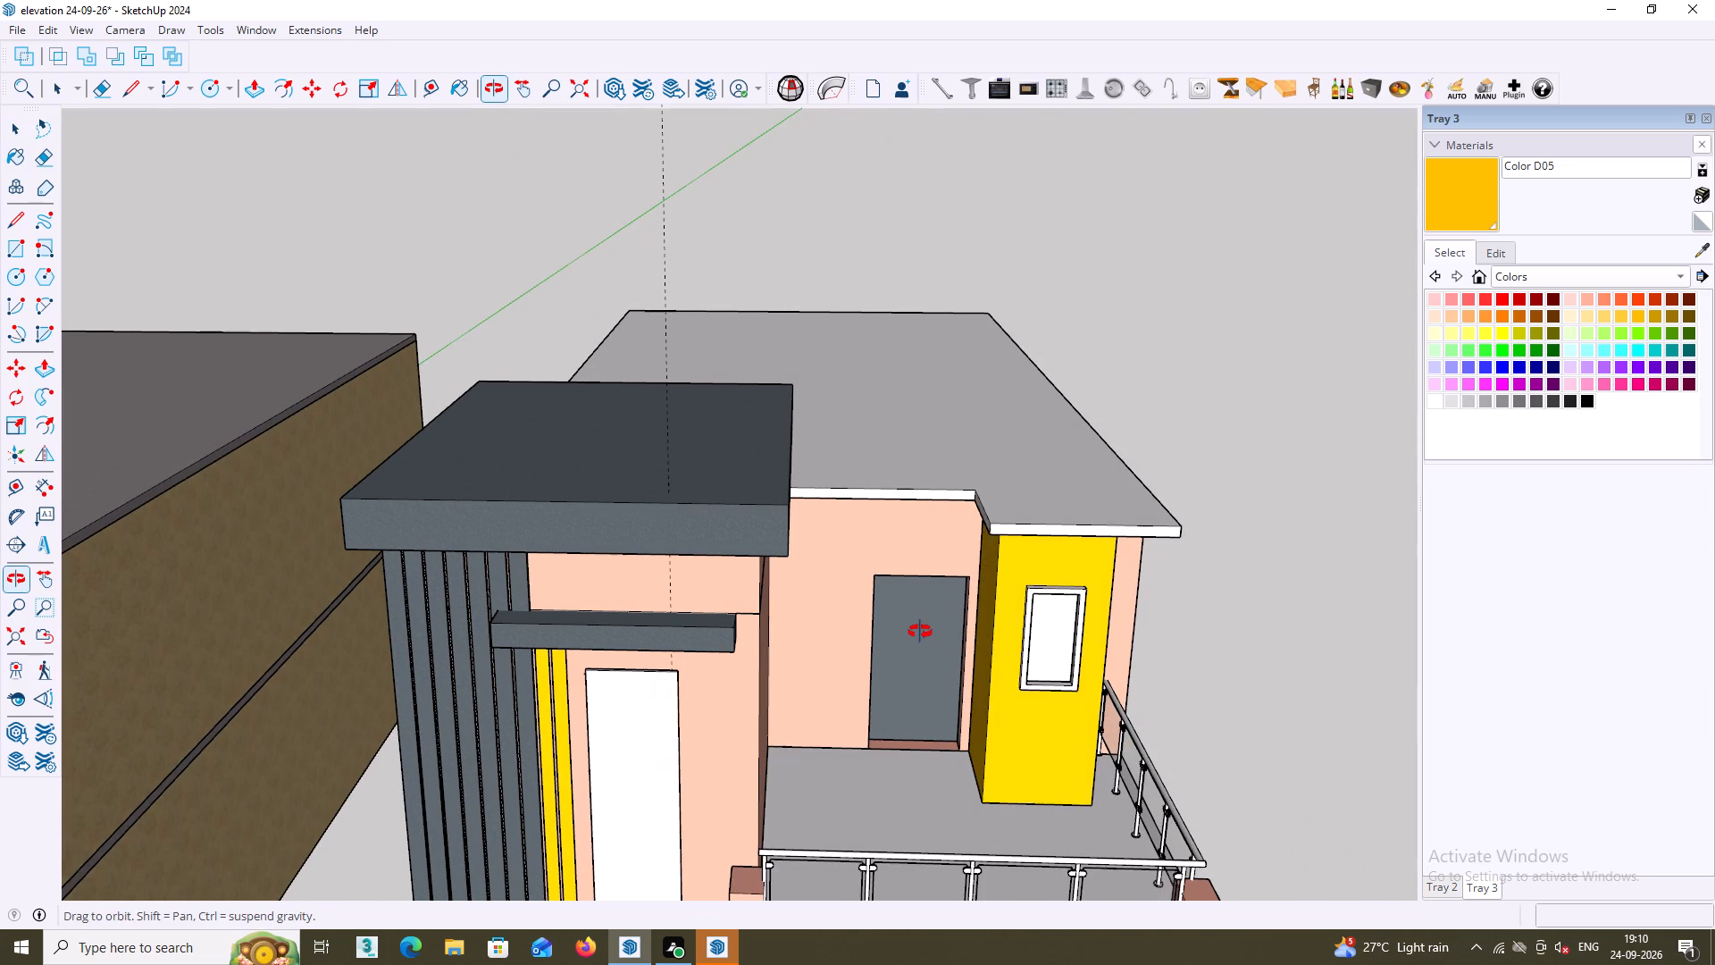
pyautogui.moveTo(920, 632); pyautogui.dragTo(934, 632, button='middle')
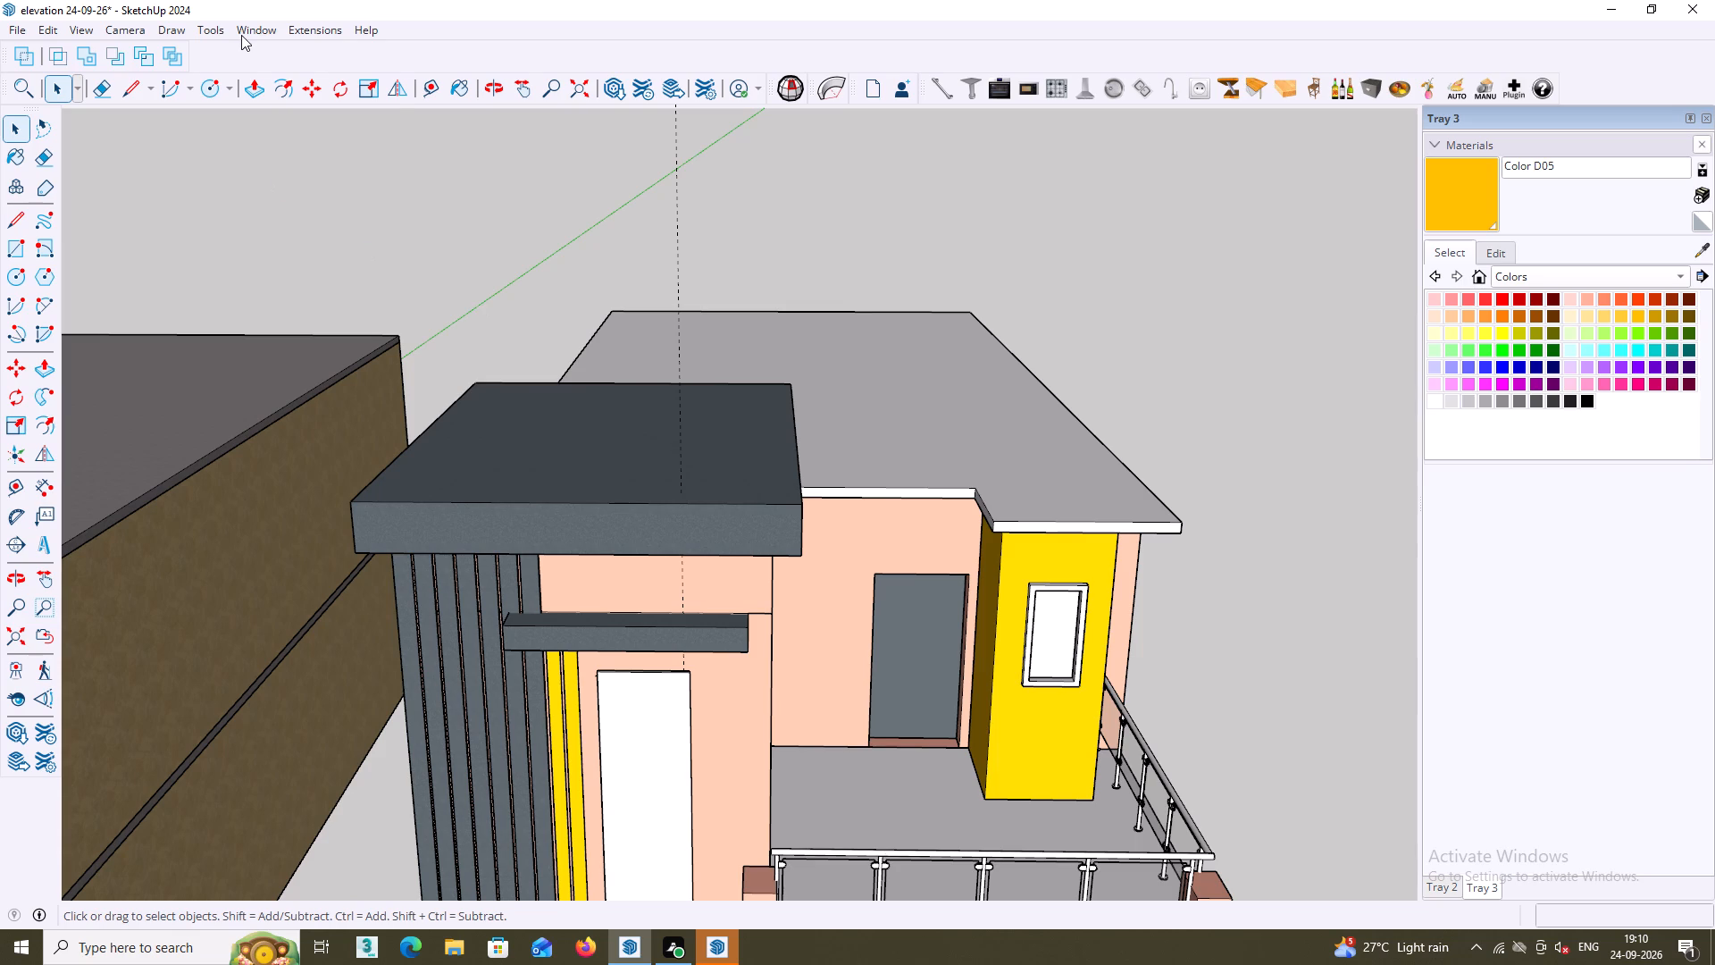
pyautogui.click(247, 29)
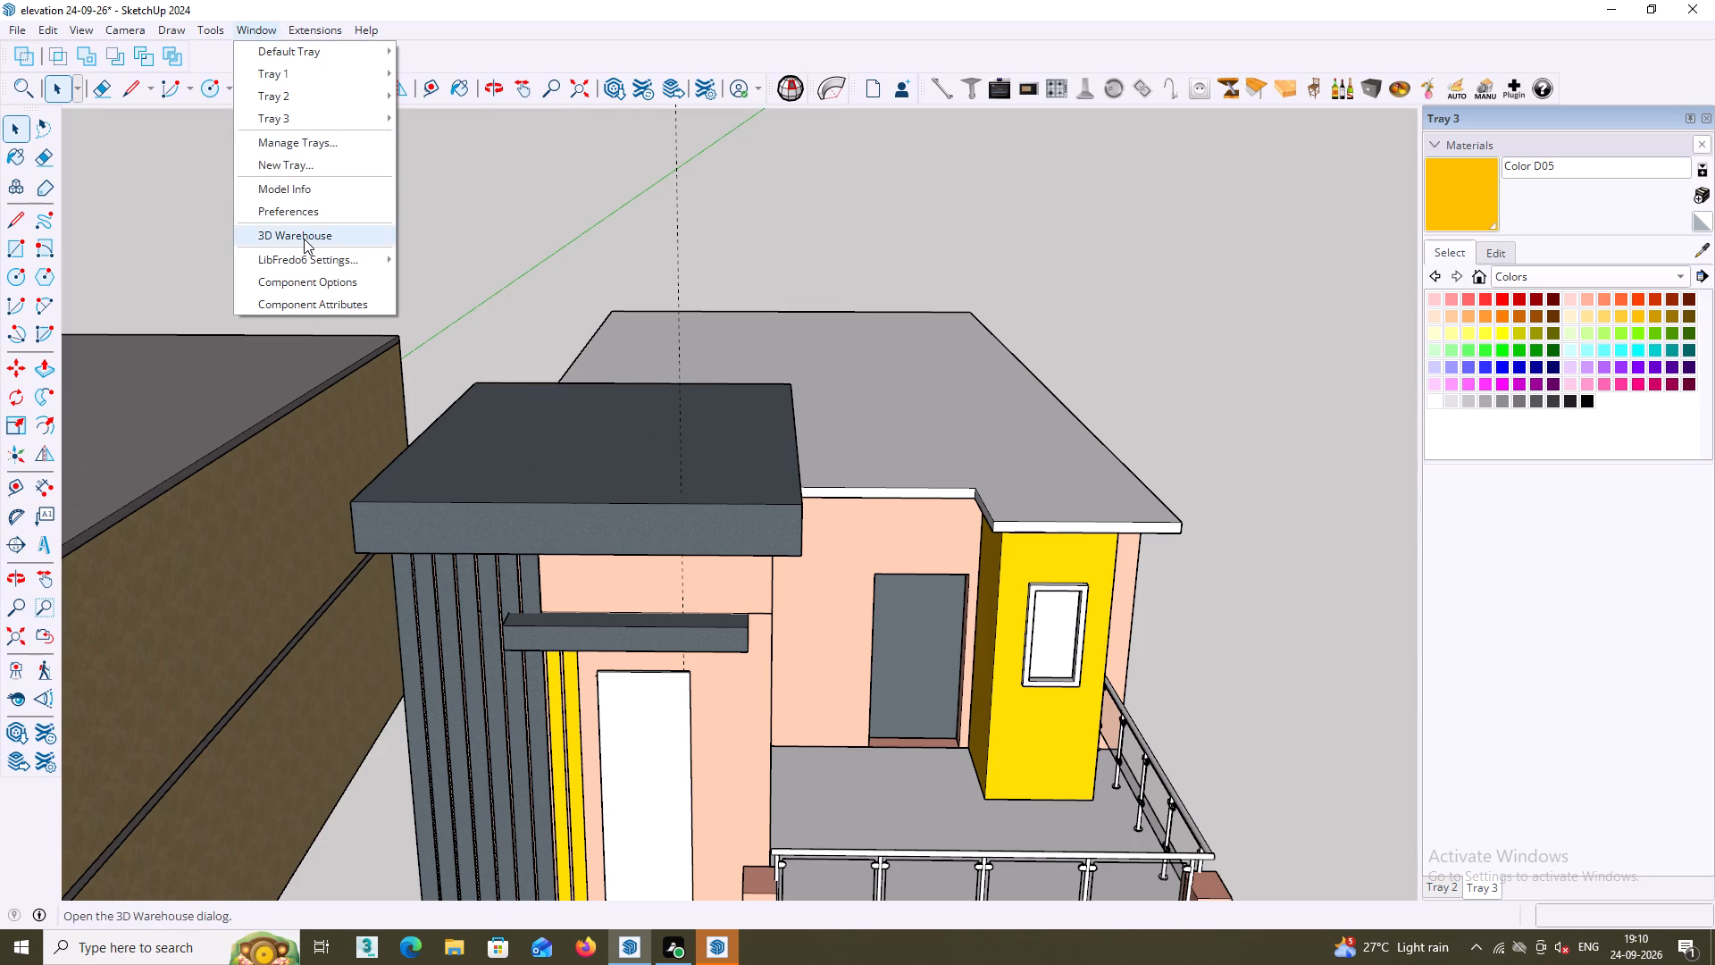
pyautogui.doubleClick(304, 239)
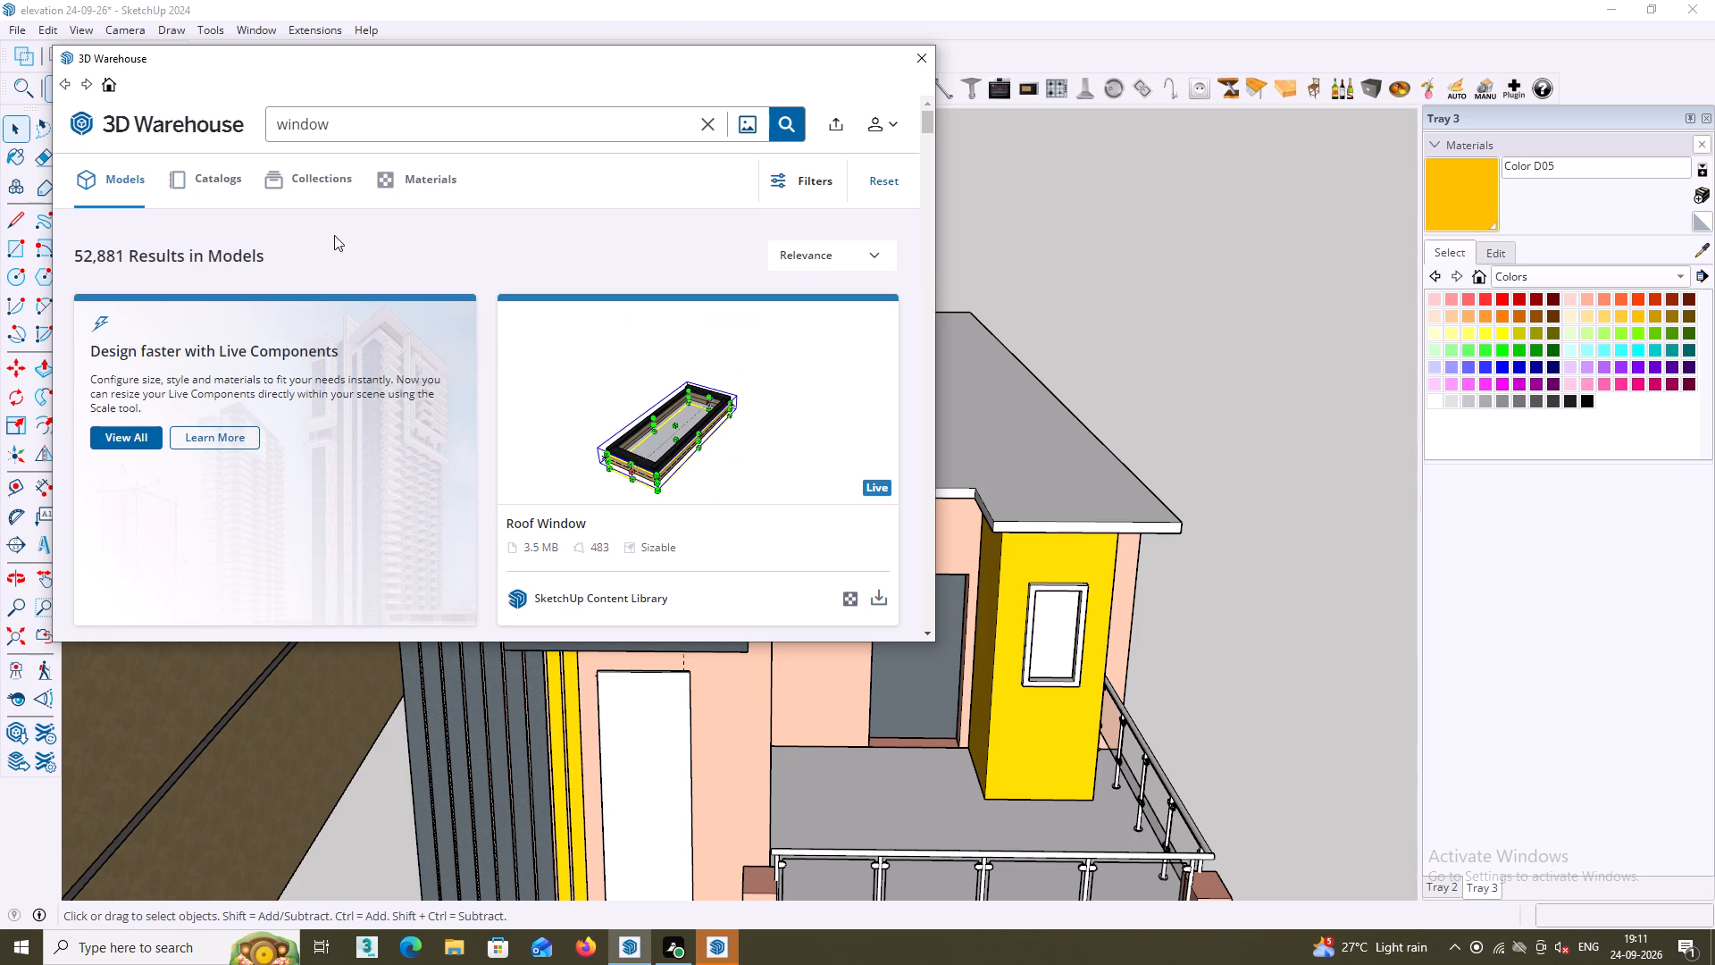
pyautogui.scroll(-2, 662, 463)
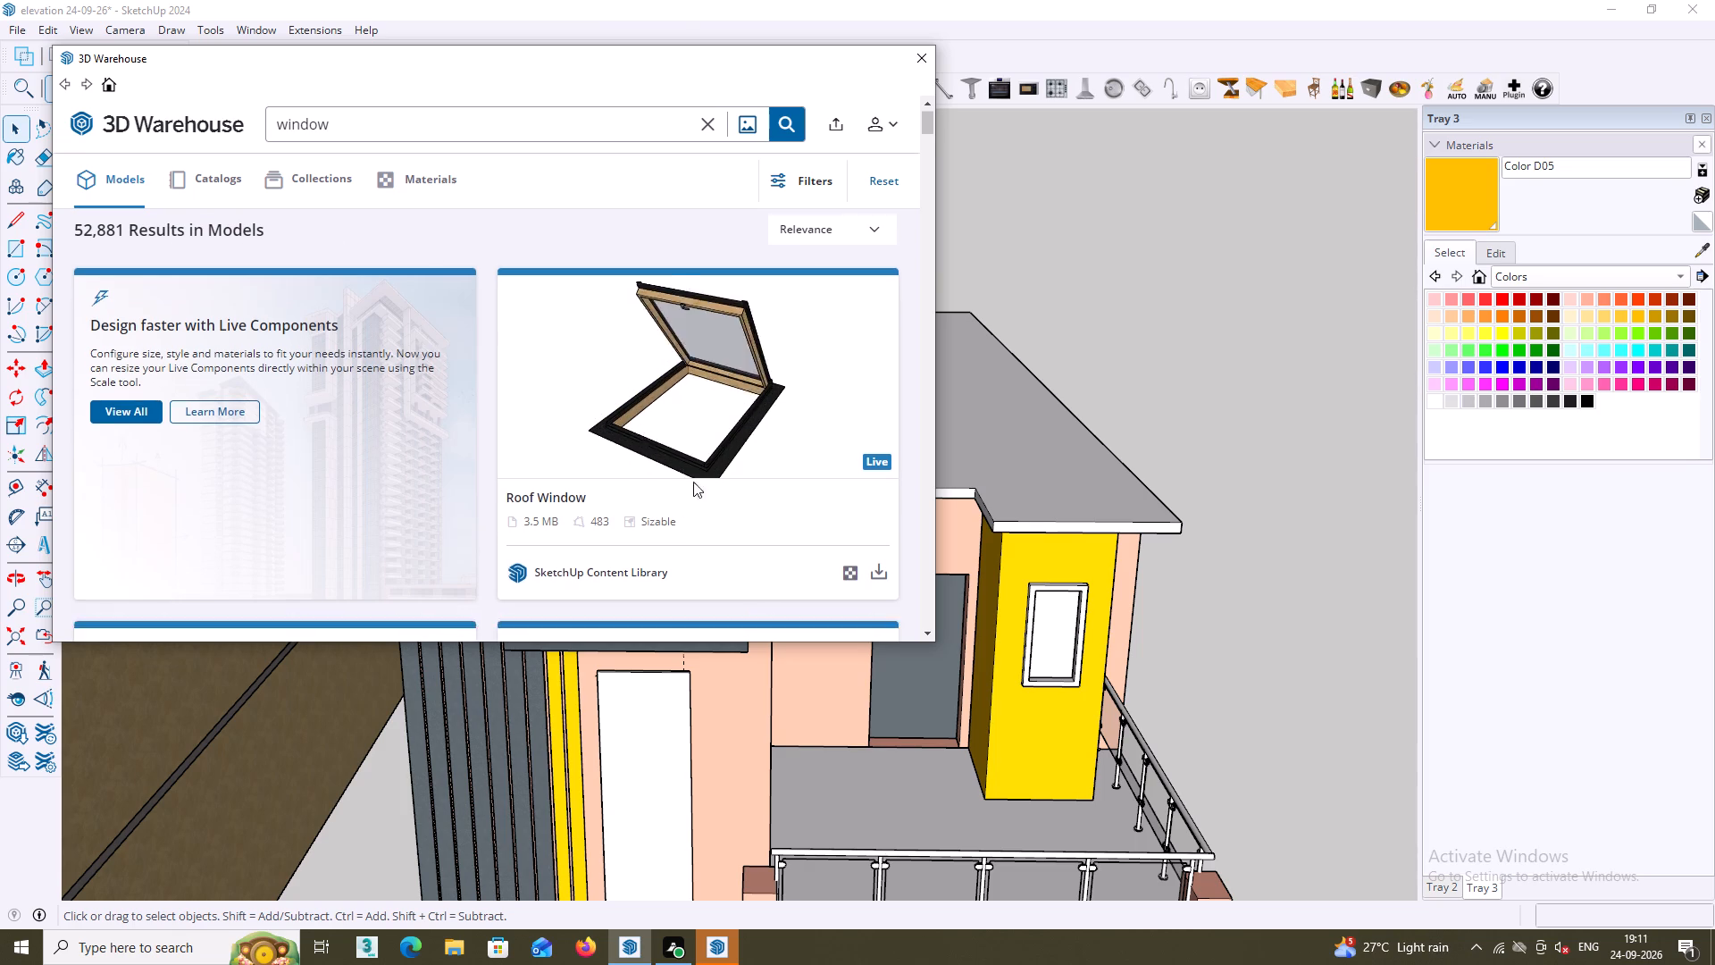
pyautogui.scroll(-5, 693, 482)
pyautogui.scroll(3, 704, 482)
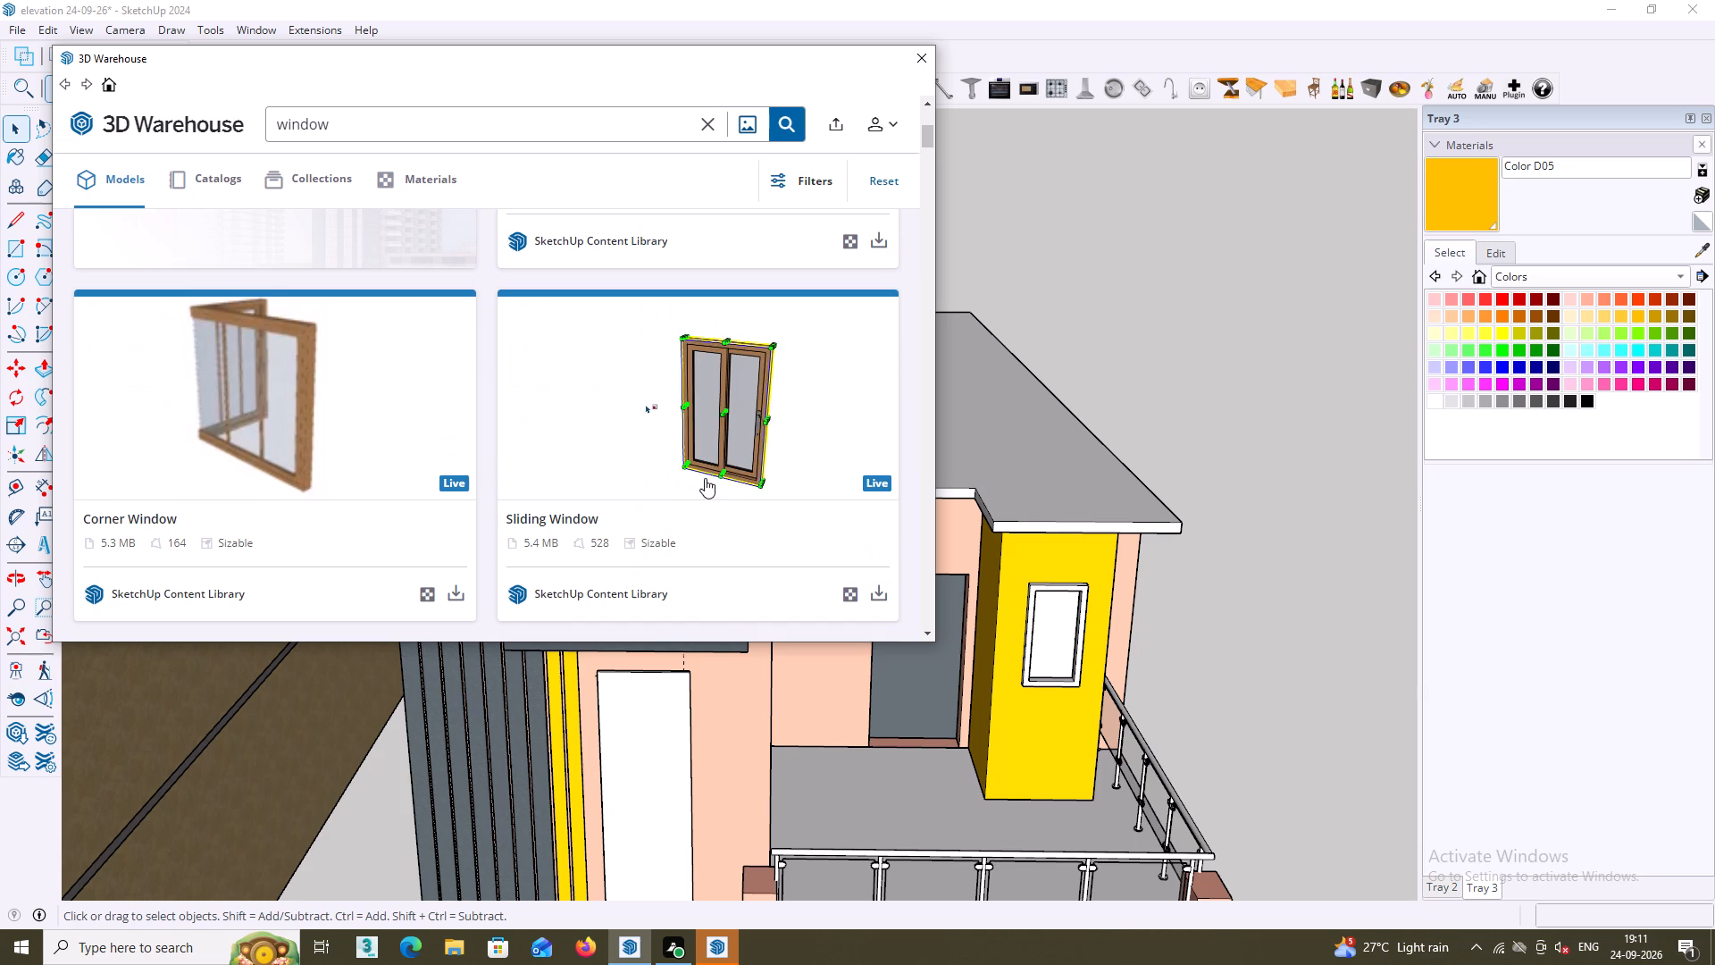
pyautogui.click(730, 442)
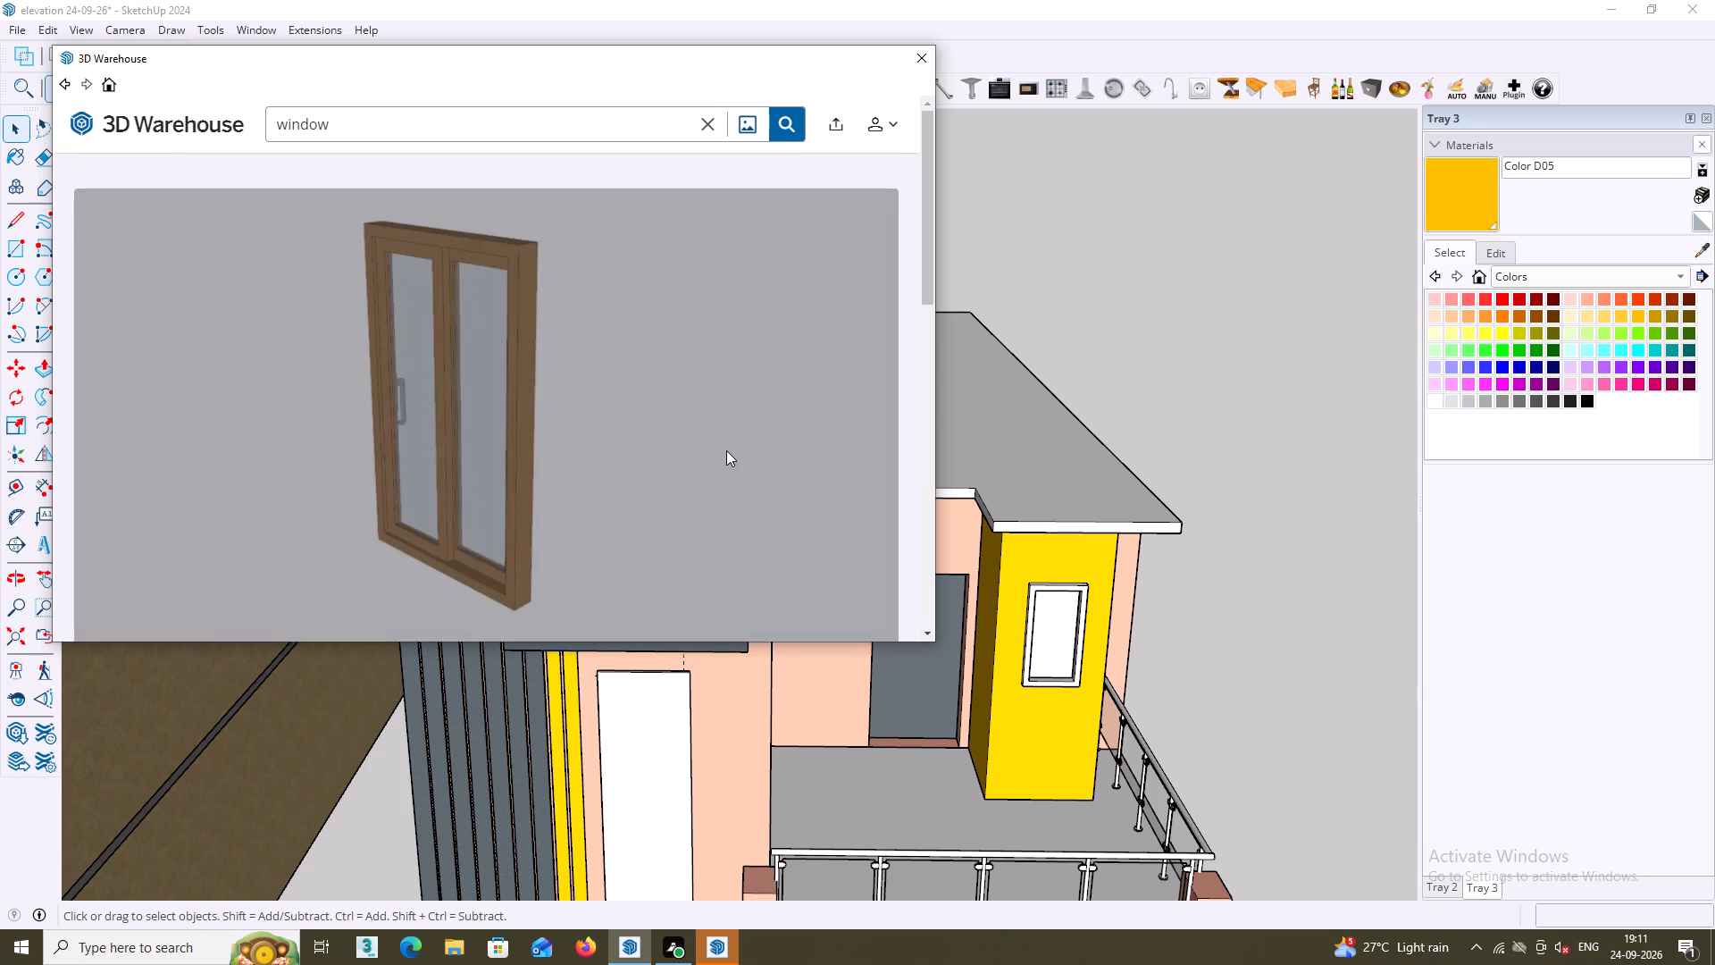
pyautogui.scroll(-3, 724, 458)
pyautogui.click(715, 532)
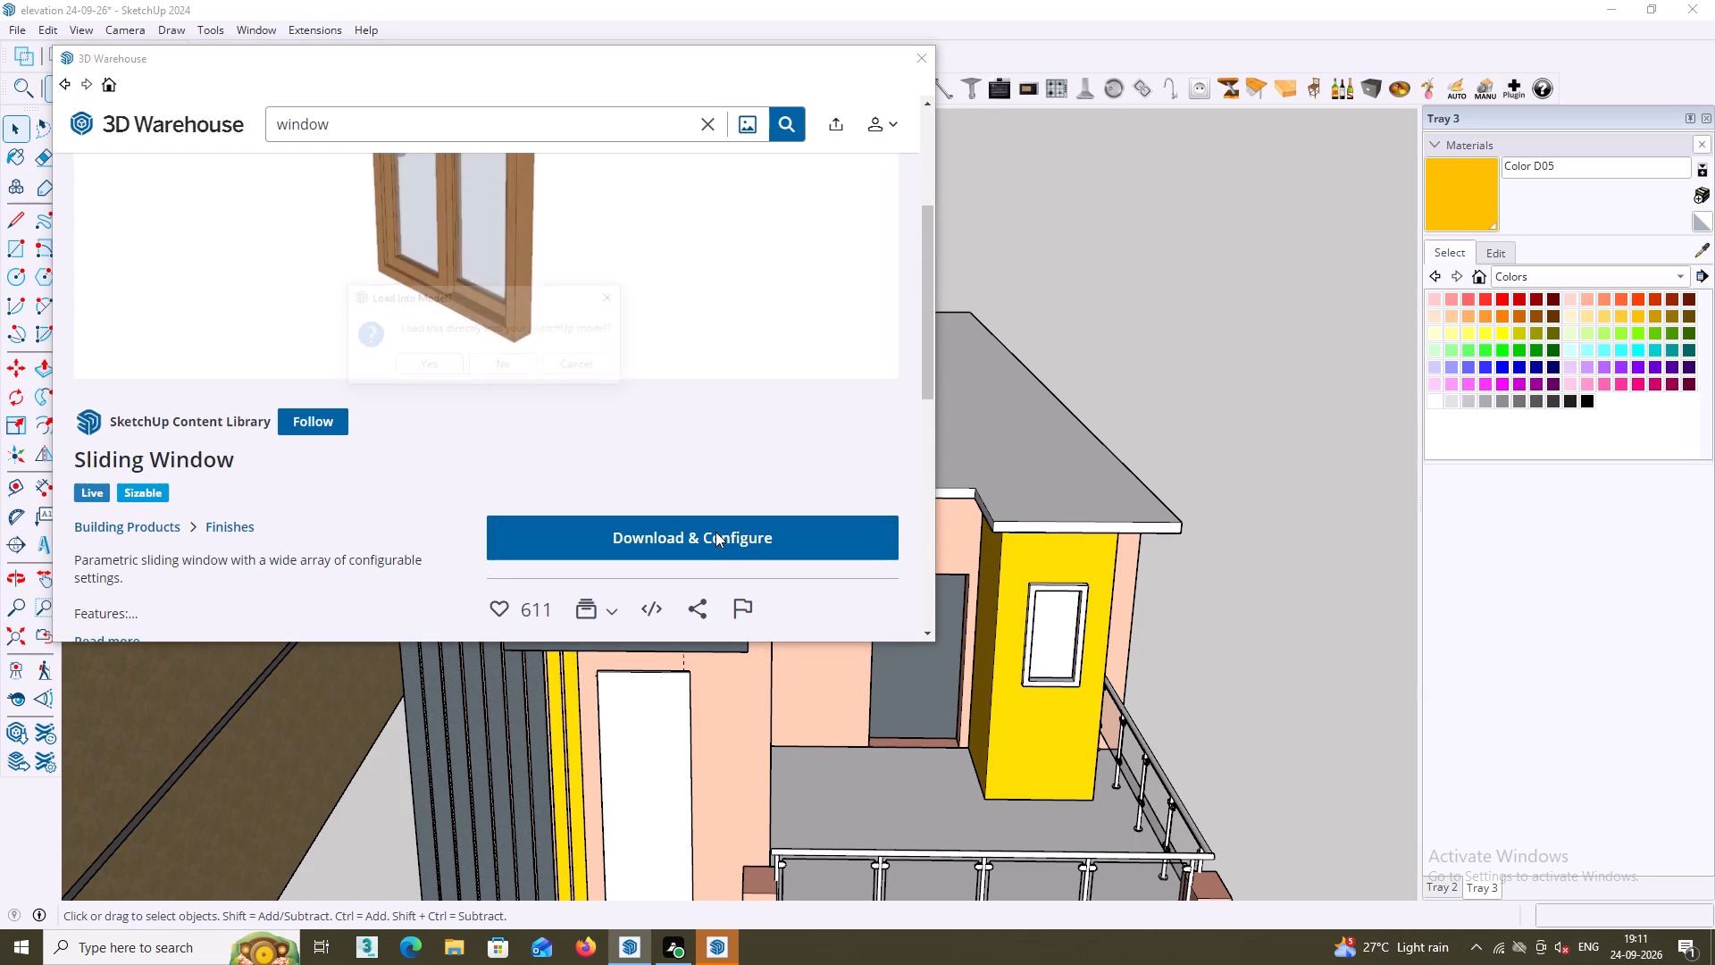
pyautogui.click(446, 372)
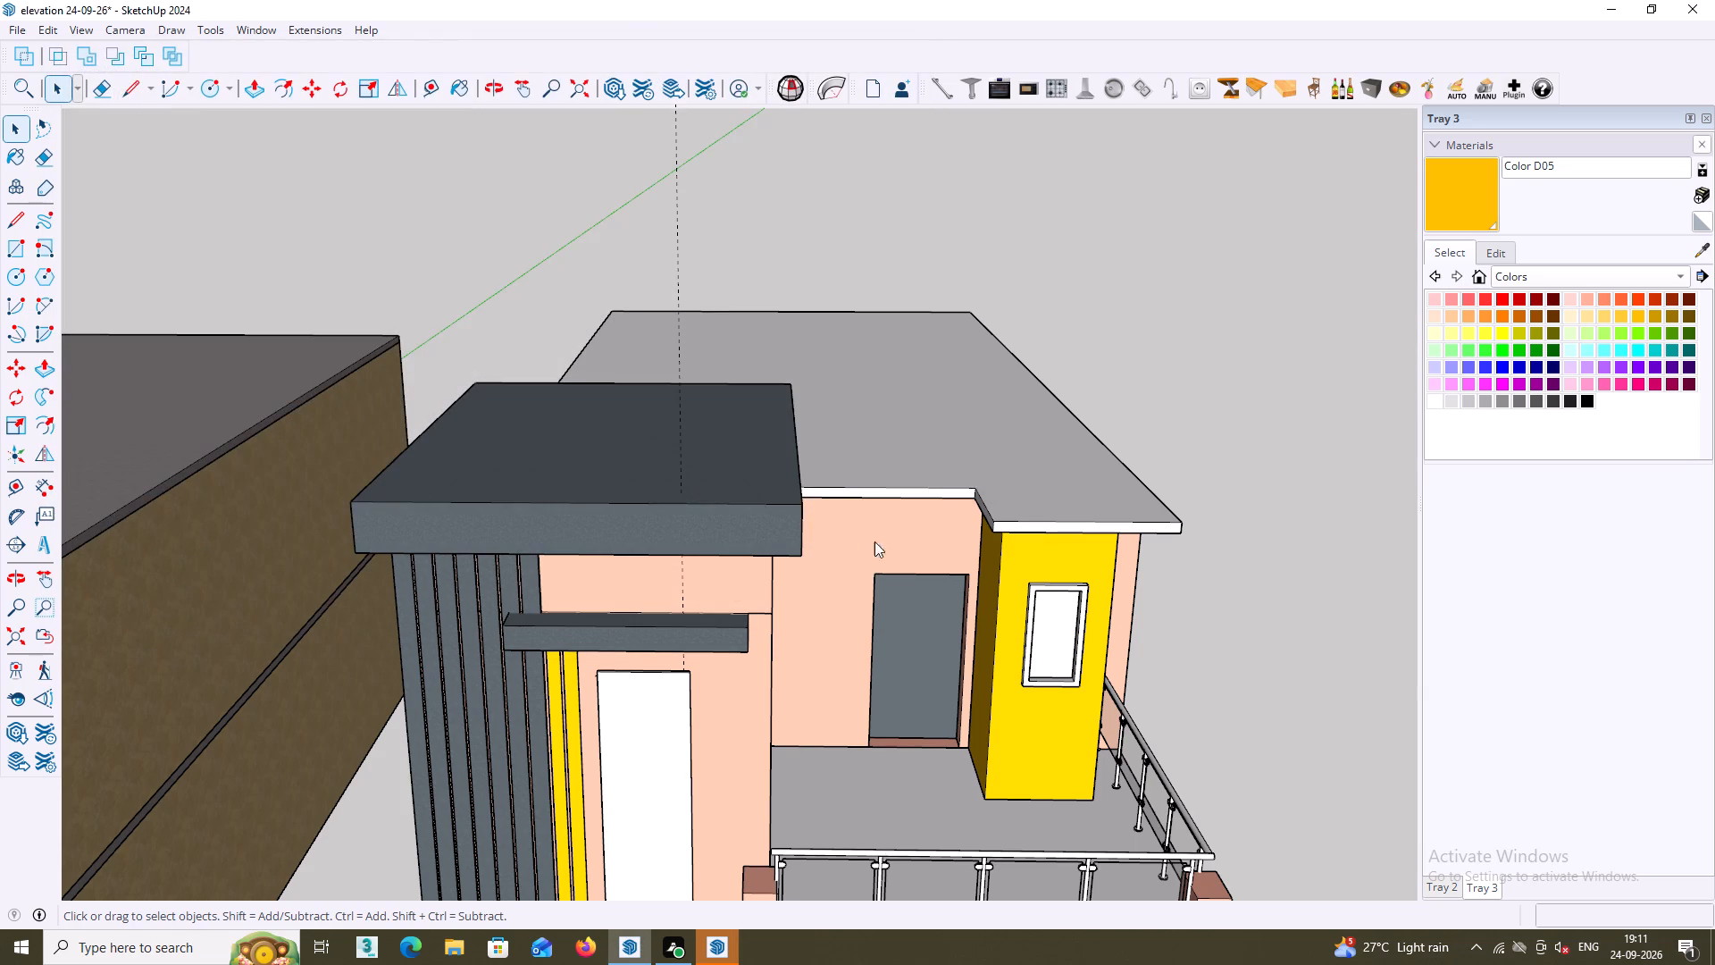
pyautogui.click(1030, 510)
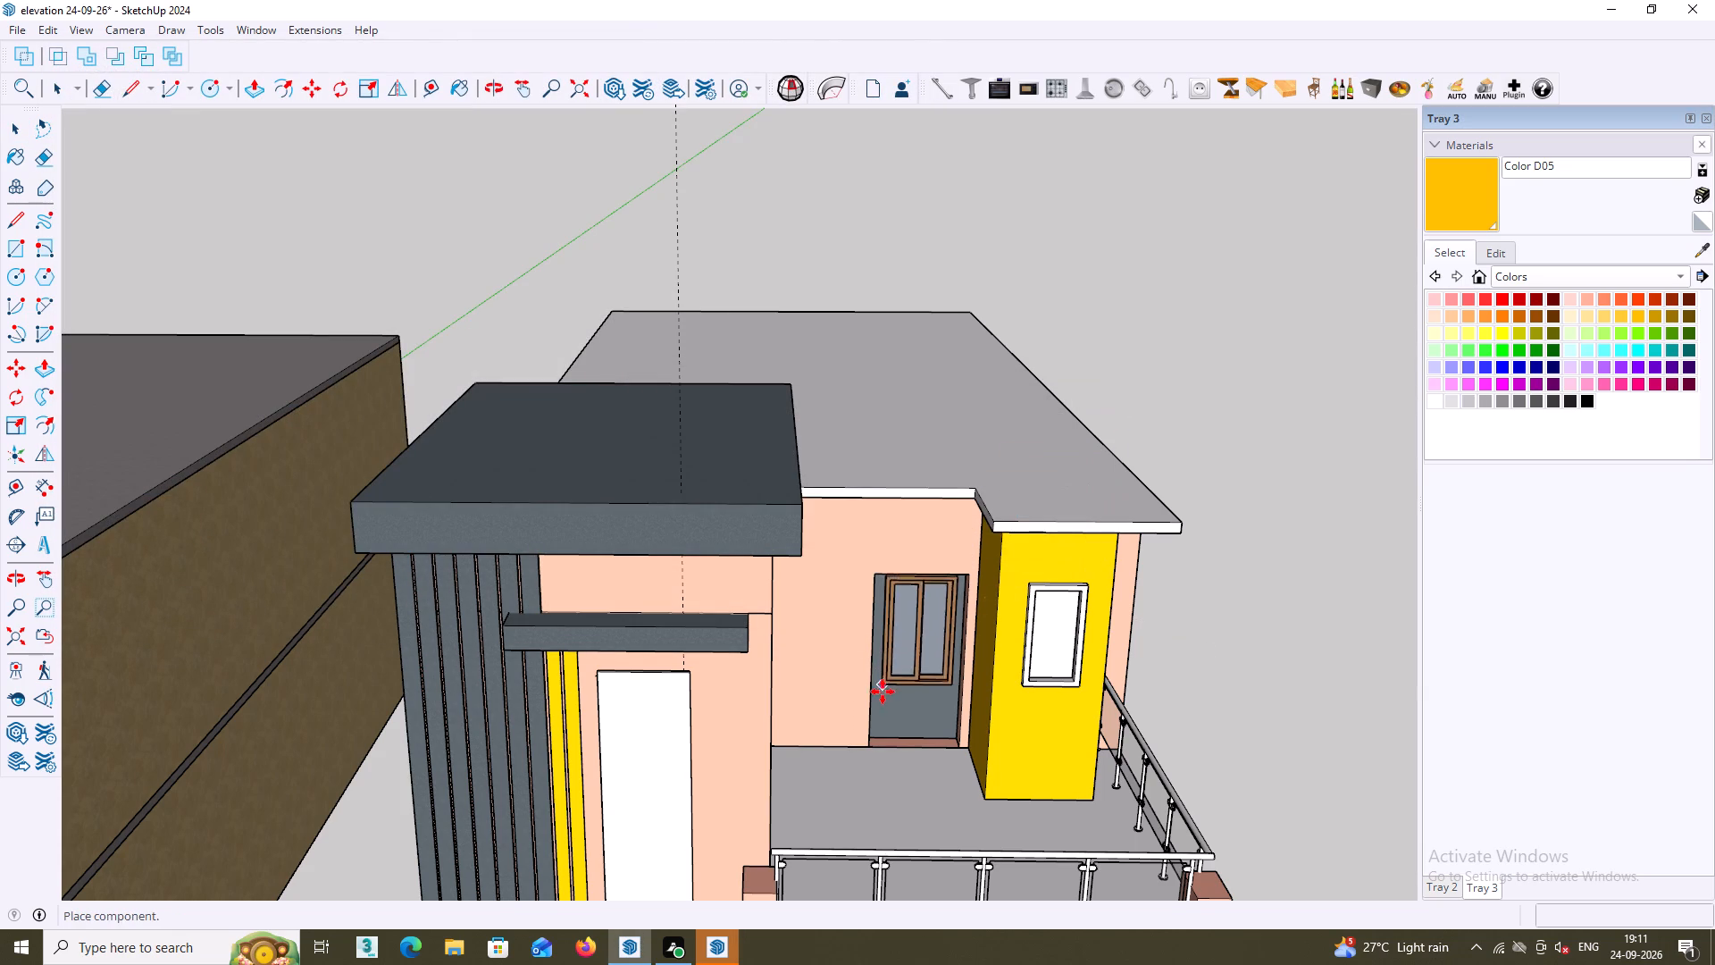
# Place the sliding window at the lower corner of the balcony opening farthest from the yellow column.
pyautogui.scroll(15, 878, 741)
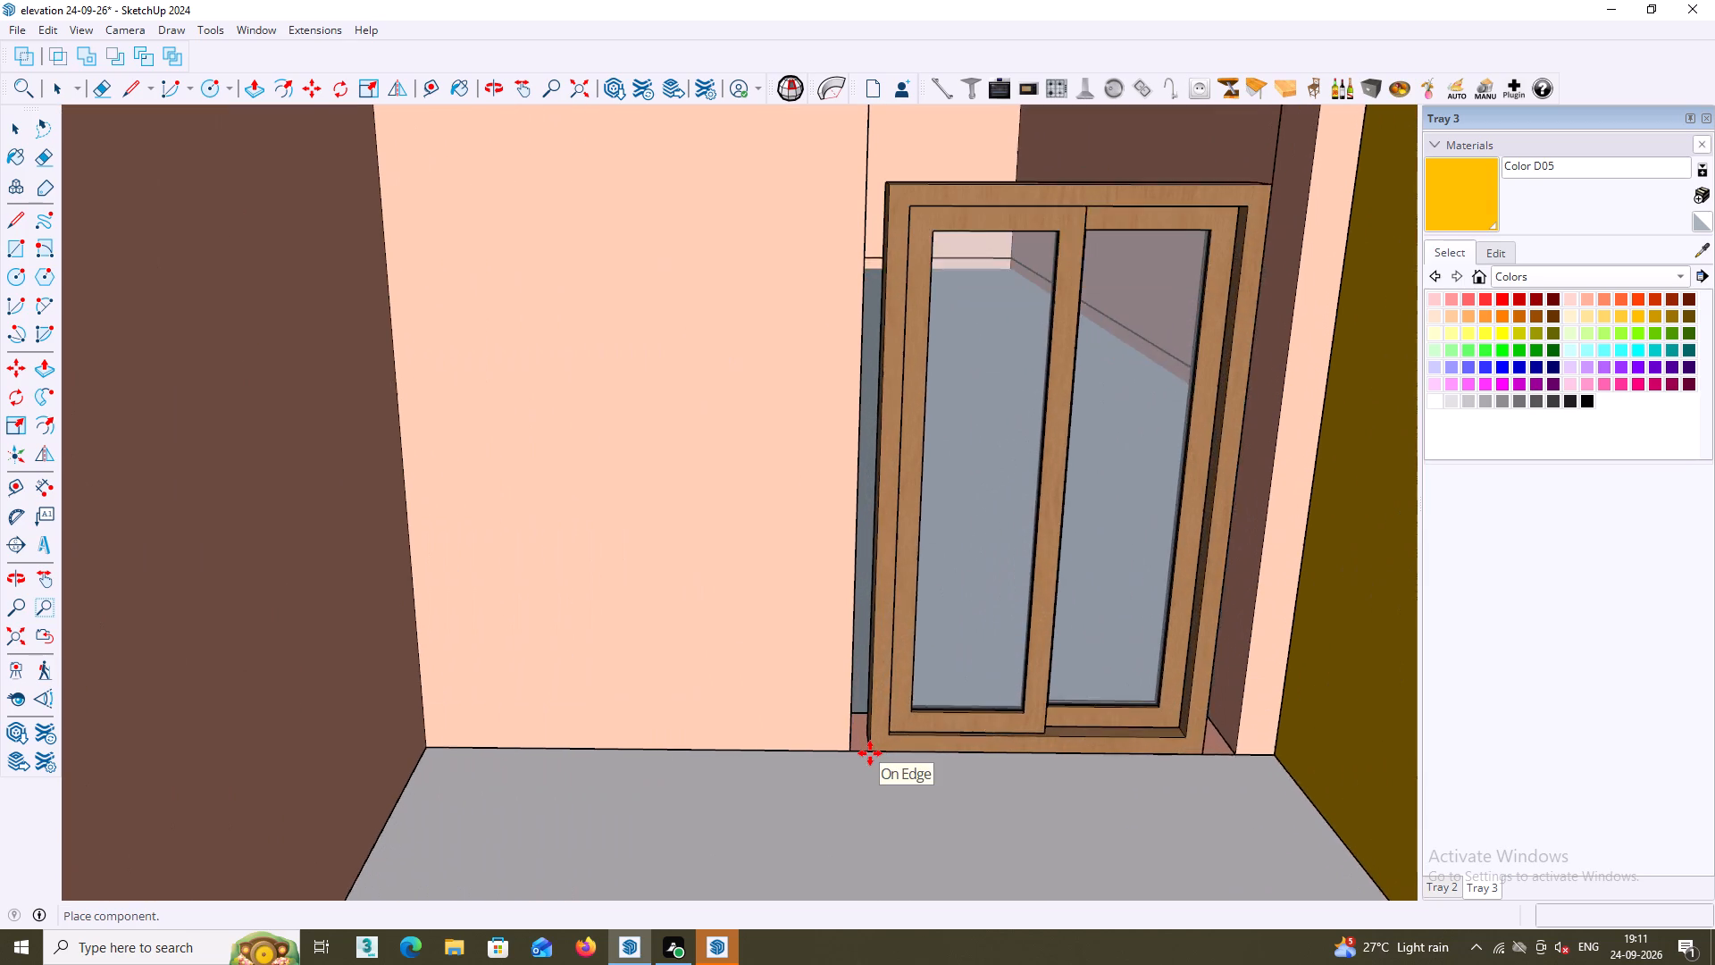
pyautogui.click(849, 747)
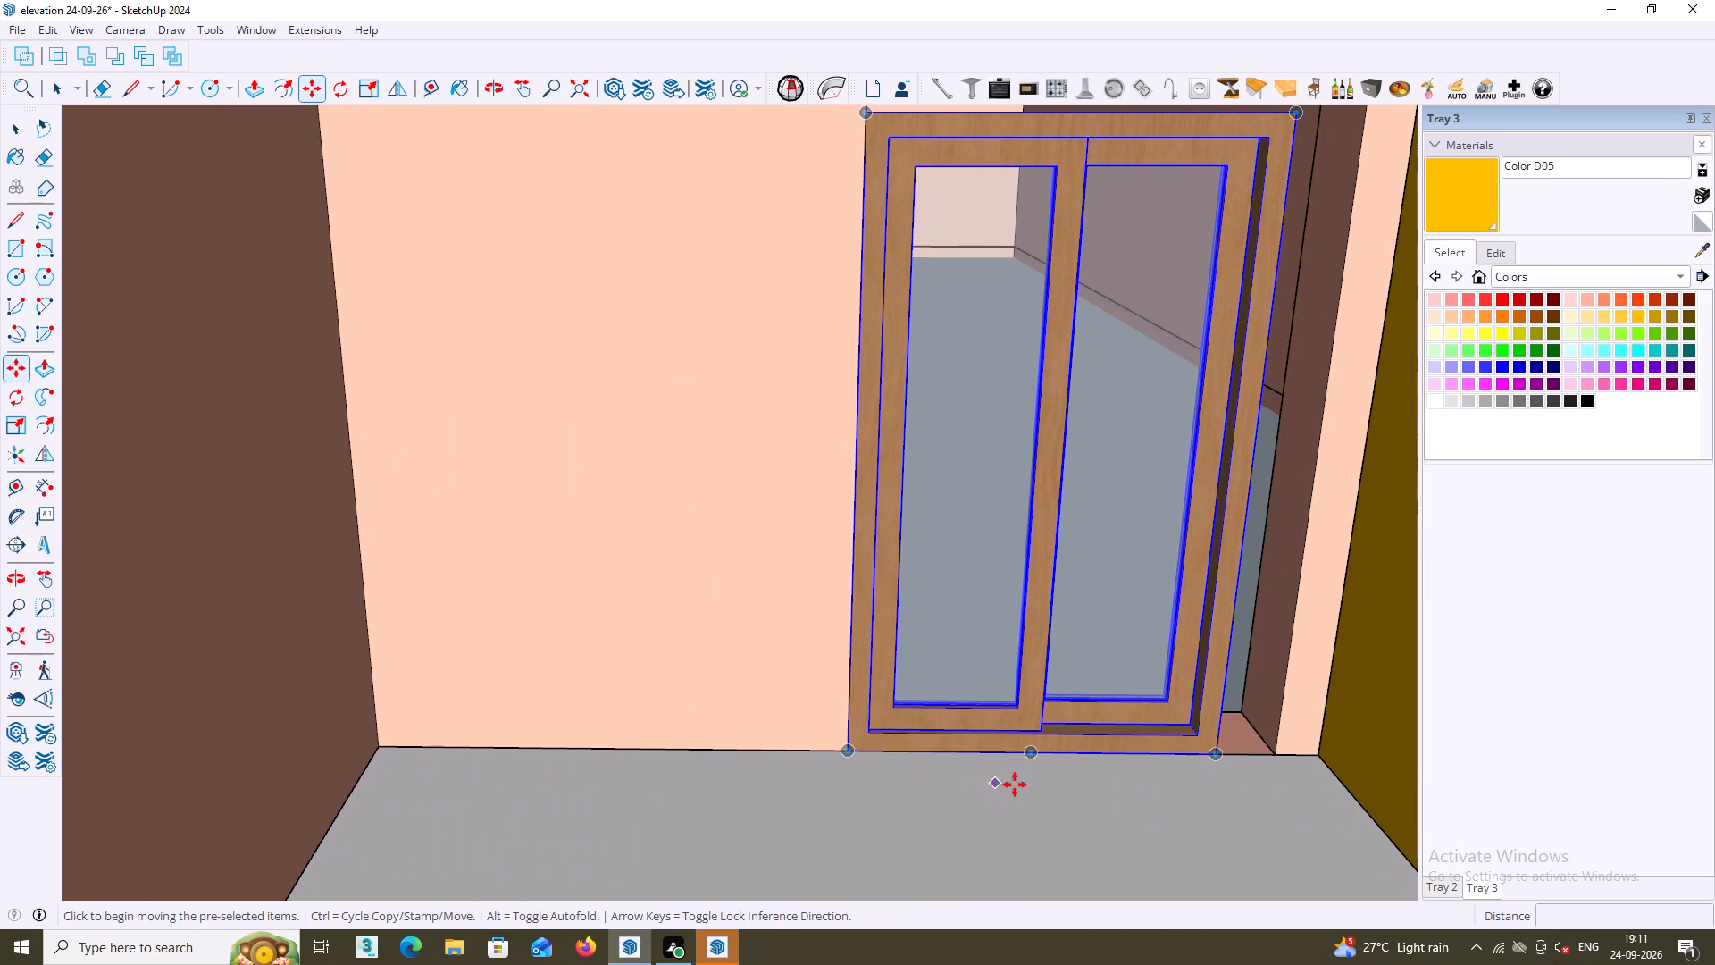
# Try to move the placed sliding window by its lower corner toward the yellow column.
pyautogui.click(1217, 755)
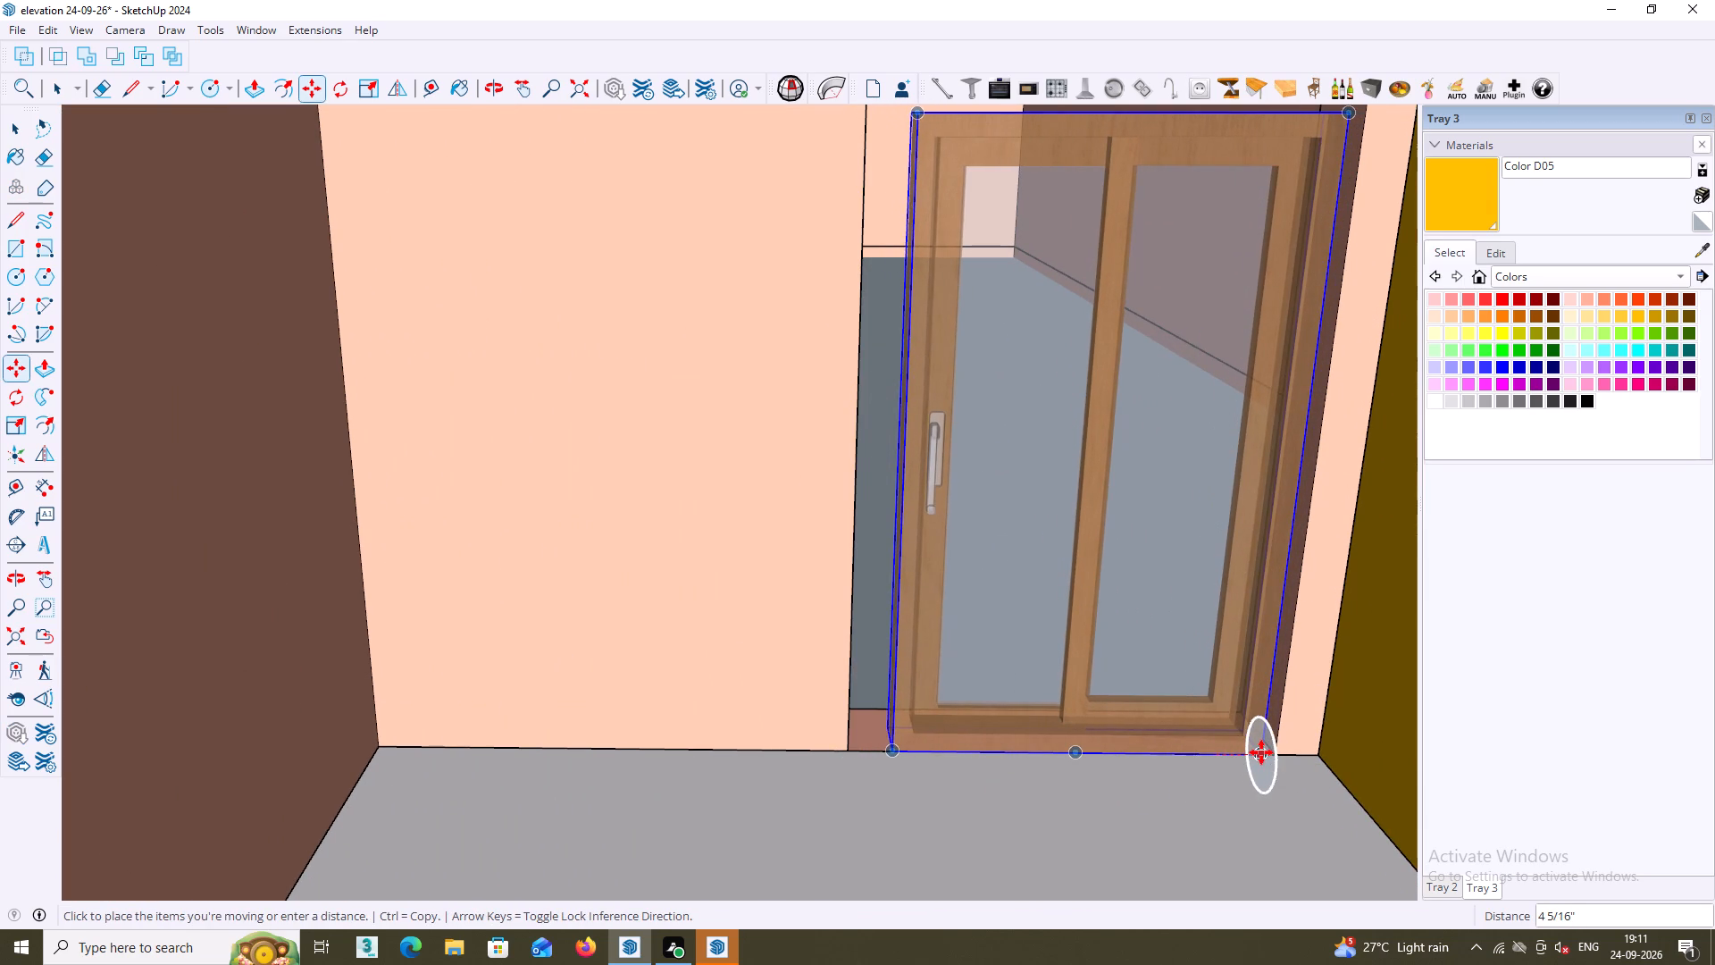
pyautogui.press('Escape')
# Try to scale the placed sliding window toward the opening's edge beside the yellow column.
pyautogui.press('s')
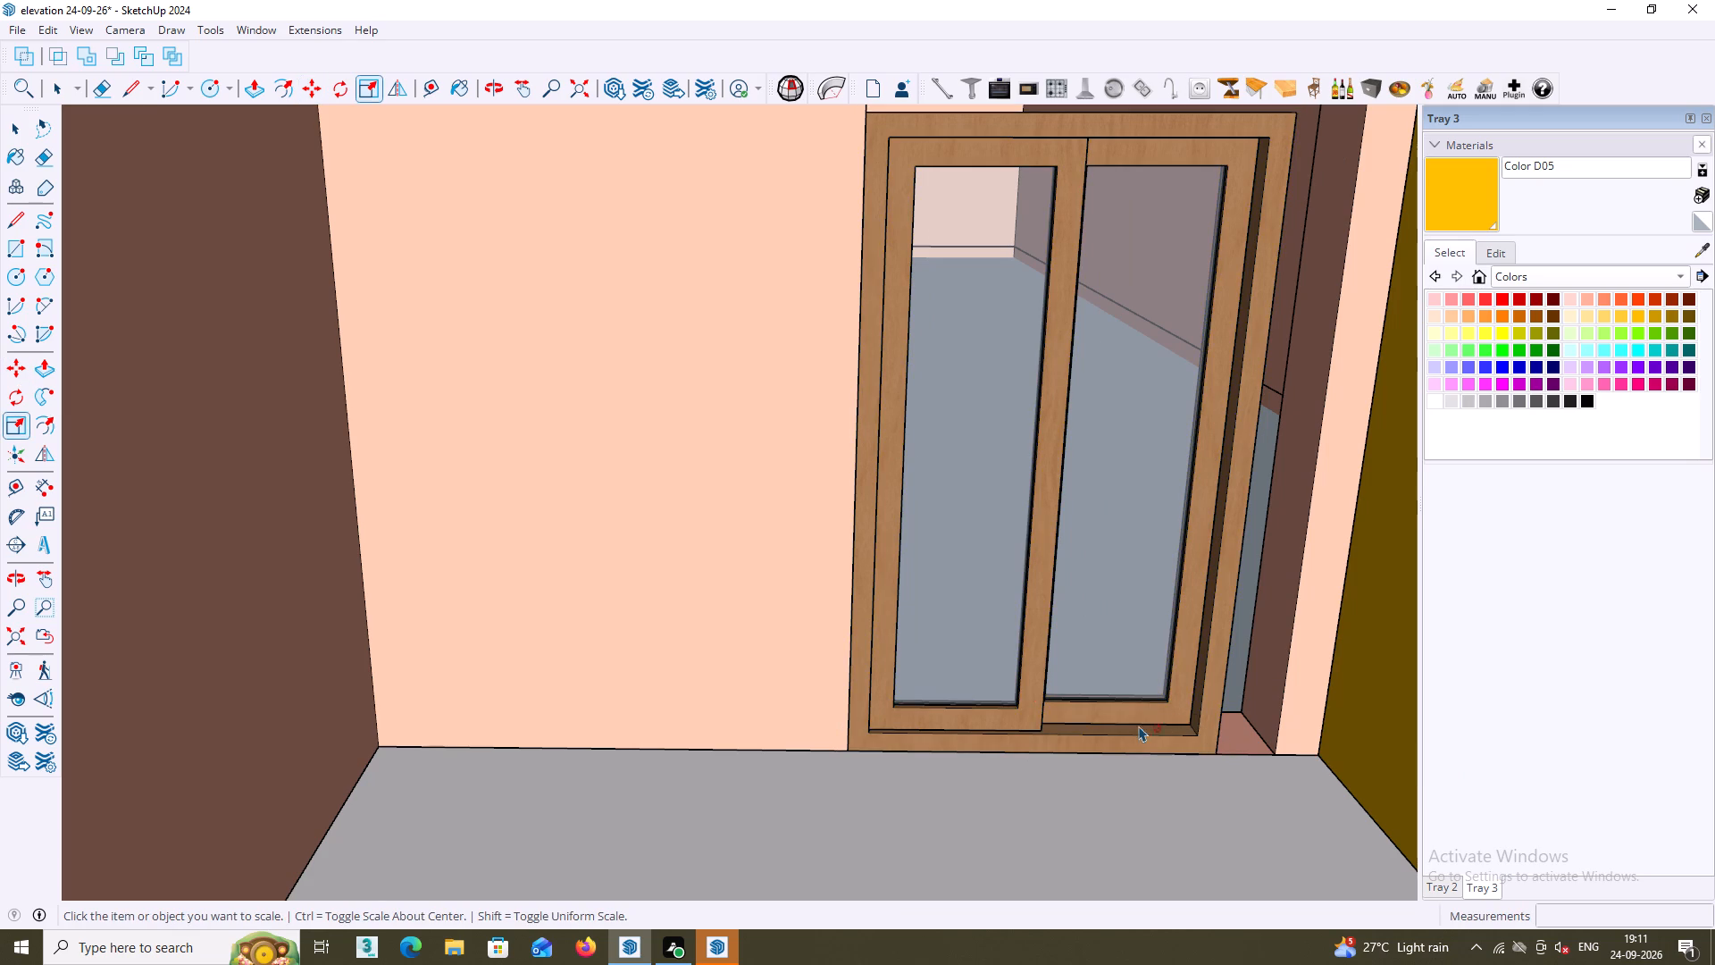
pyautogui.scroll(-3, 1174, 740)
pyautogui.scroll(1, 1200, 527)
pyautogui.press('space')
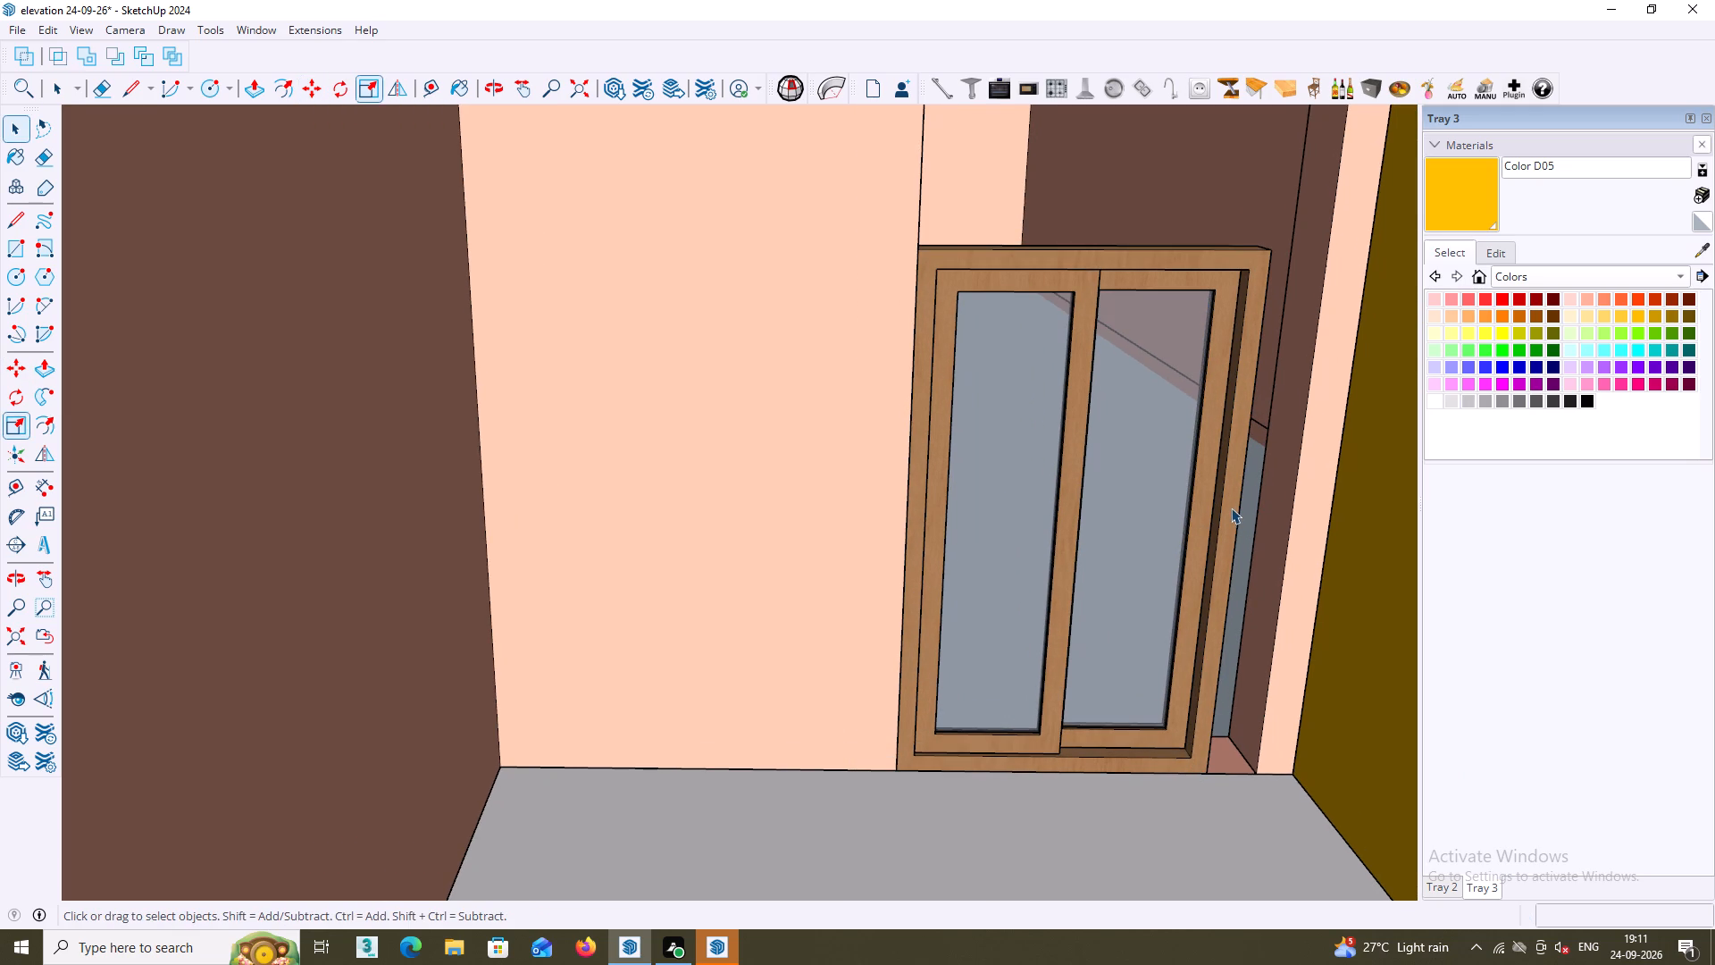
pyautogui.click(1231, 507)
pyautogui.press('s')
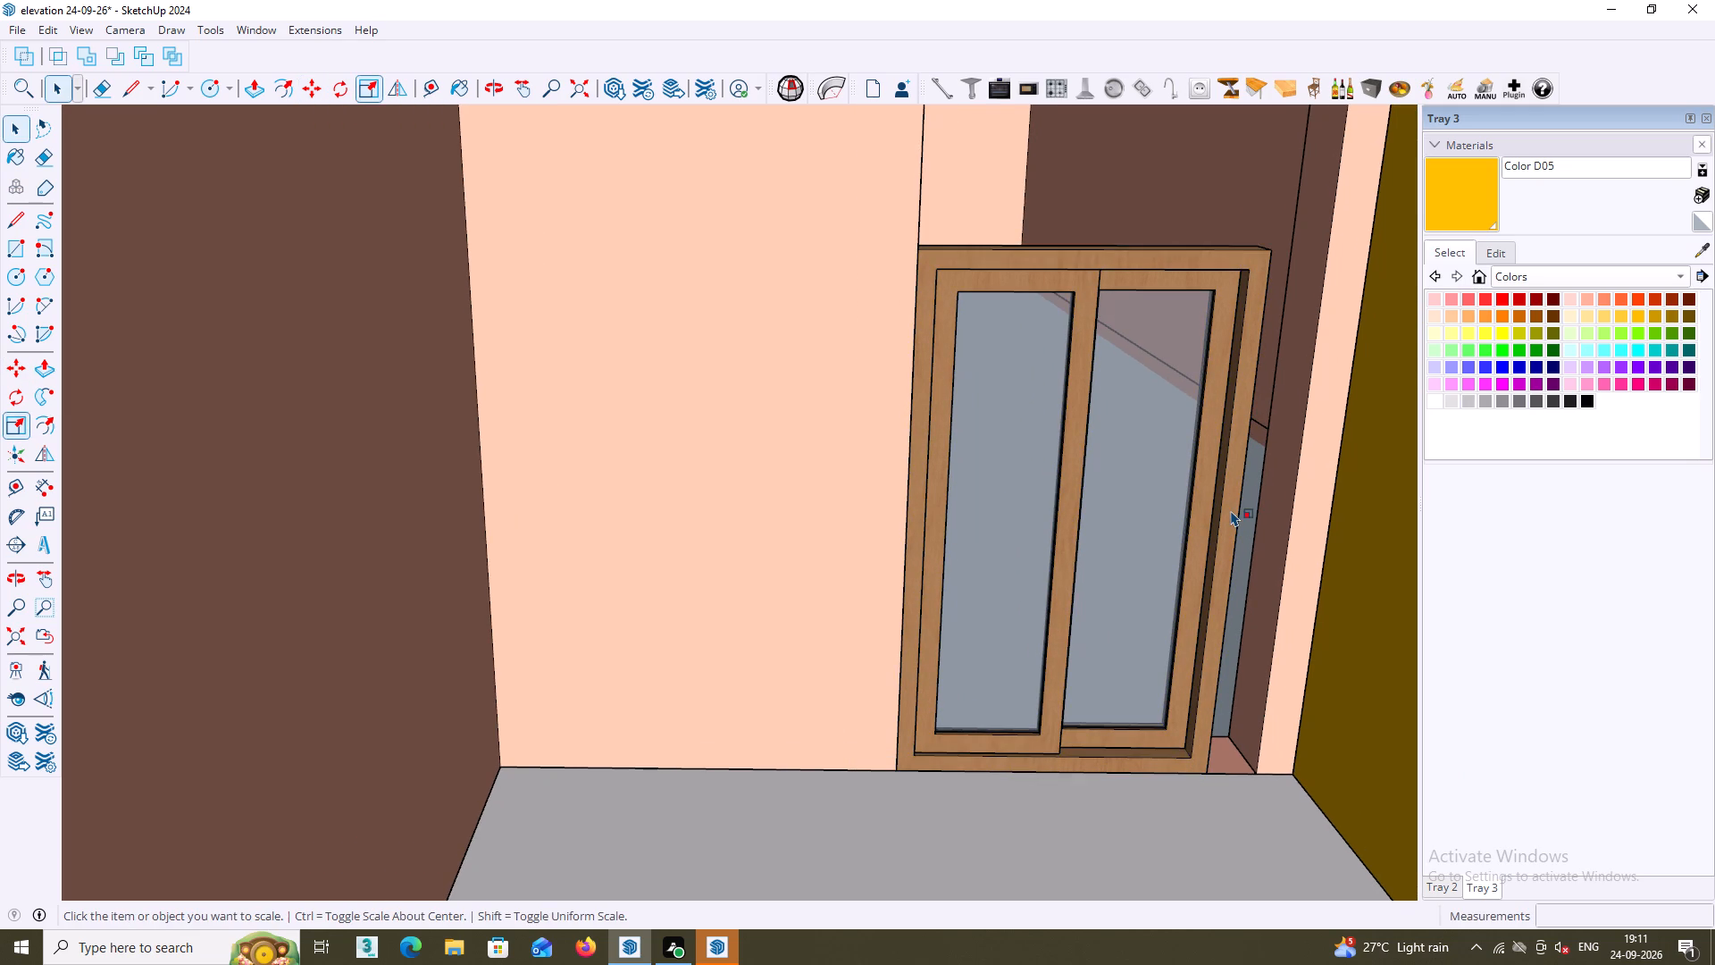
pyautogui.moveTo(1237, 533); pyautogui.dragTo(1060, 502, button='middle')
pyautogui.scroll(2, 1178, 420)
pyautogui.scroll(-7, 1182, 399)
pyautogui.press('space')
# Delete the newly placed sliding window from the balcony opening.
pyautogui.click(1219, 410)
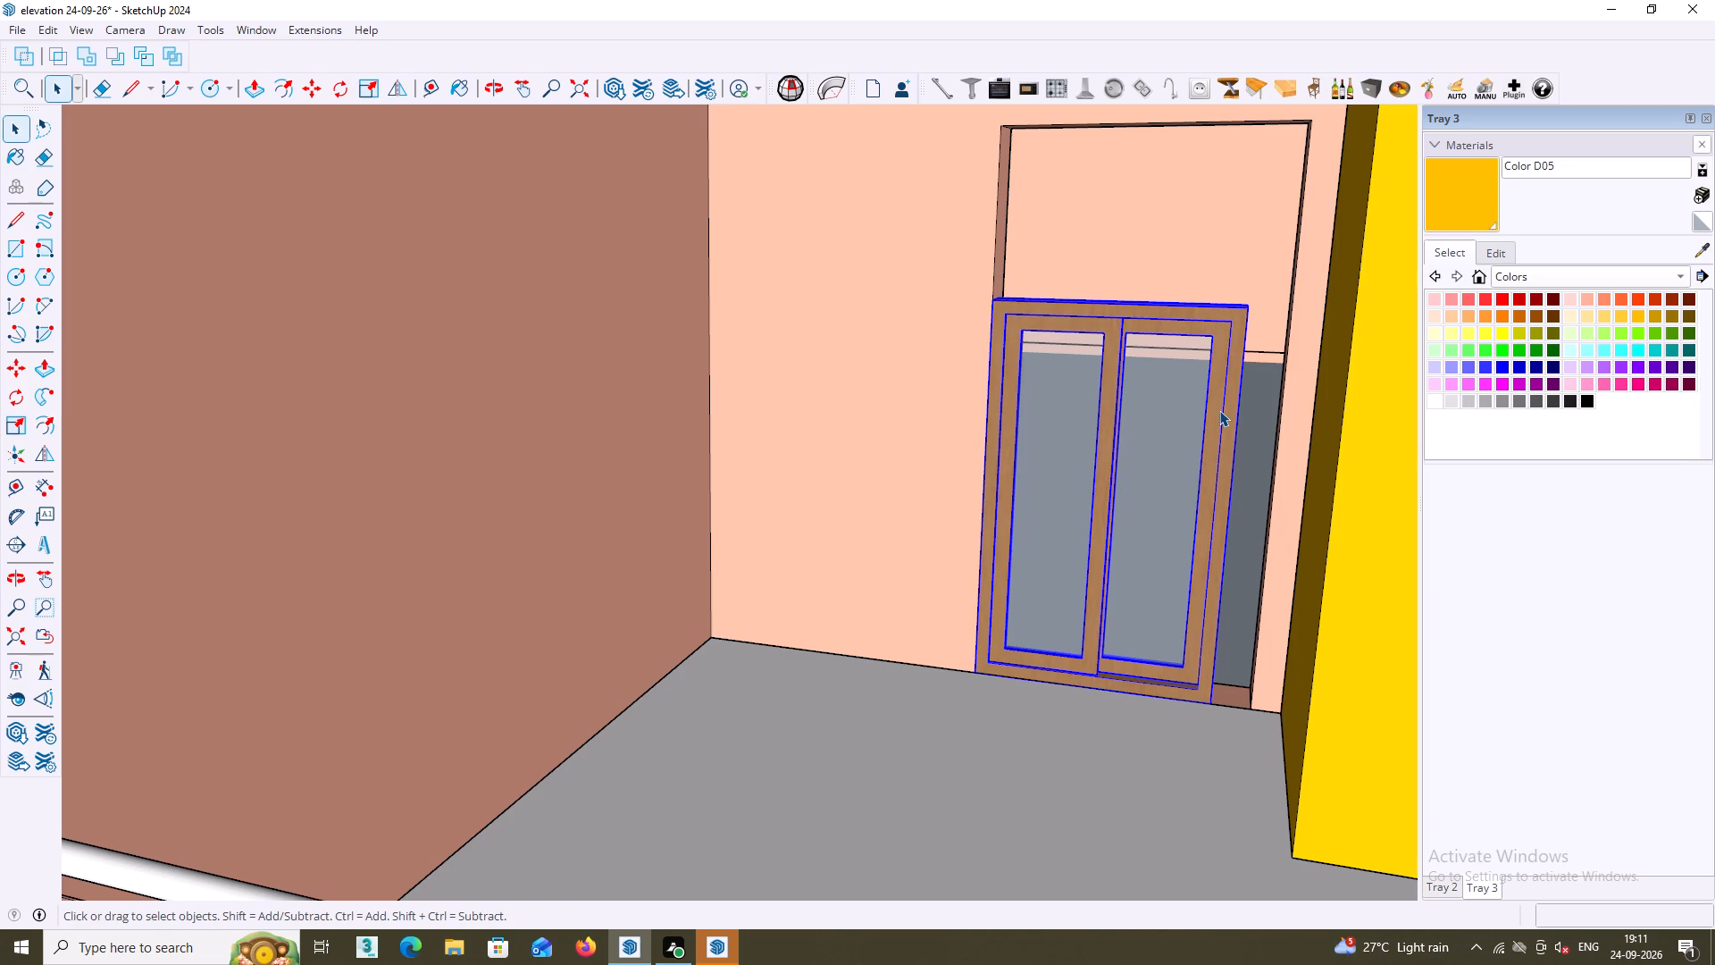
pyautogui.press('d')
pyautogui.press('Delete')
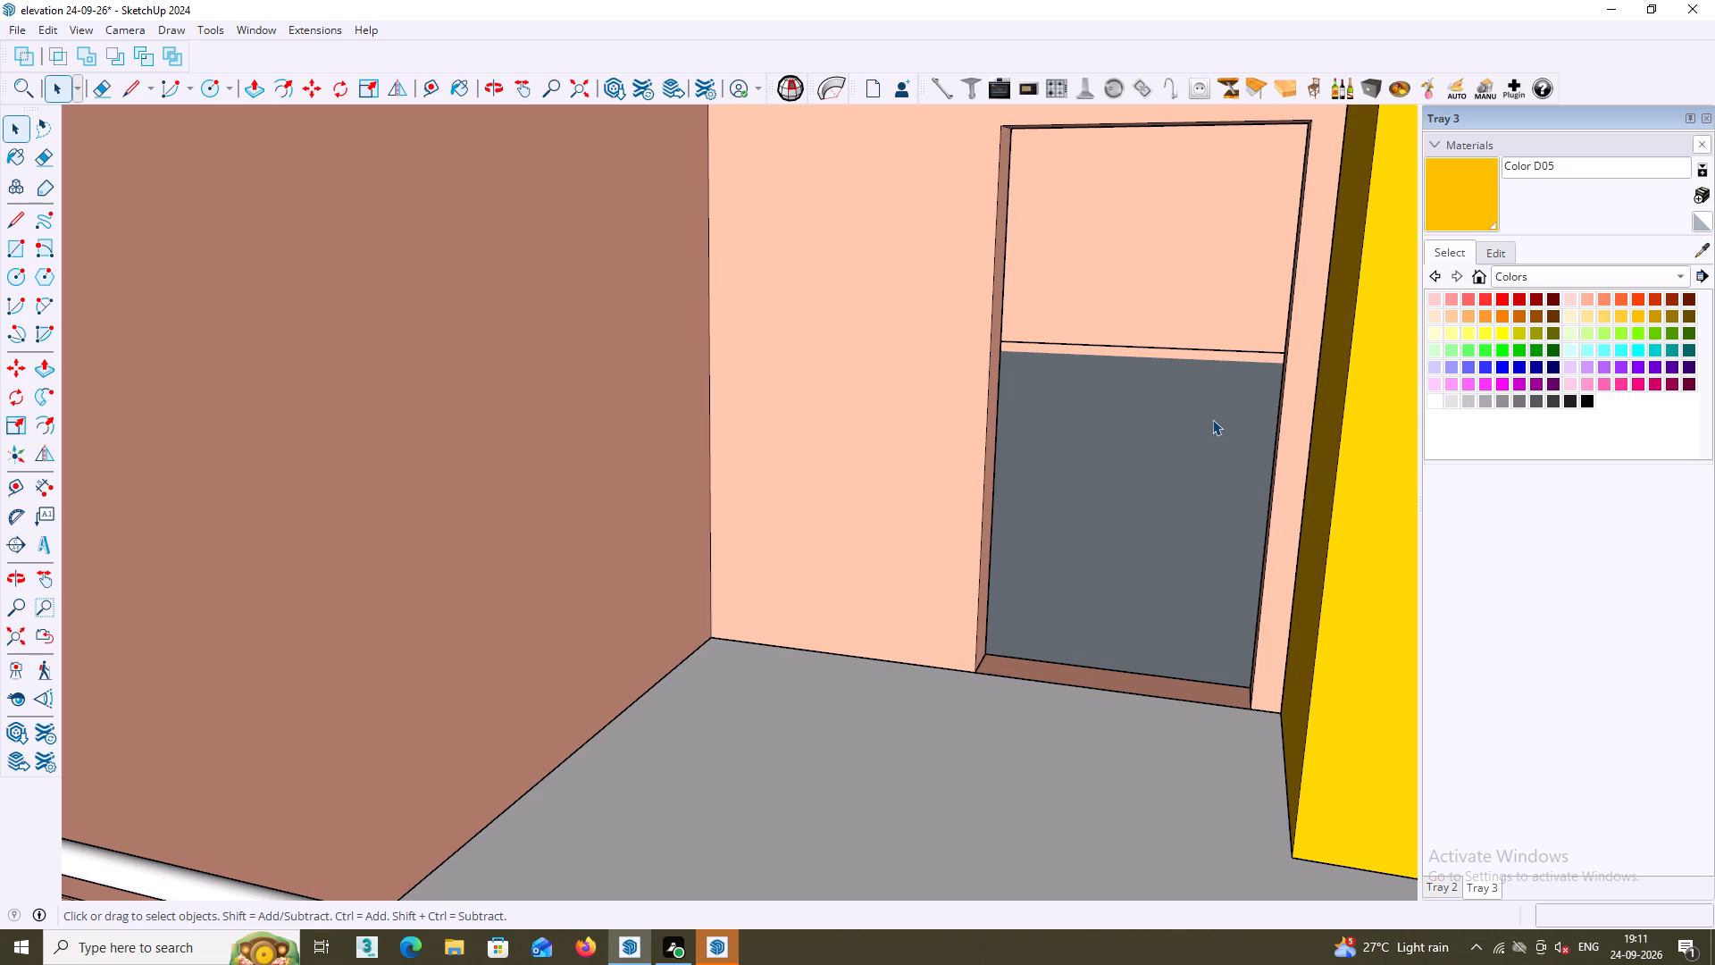
# Search 3D Warehouse for "door" and look through the door models.
pyautogui.scroll(-4, 1212, 381)
pyautogui.moveTo(949, 518); pyautogui.dragTo(1170, 490, button='middle')
pyautogui.moveTo(1142, 473); pyautogui.dragTo(717, 470, button='middle')
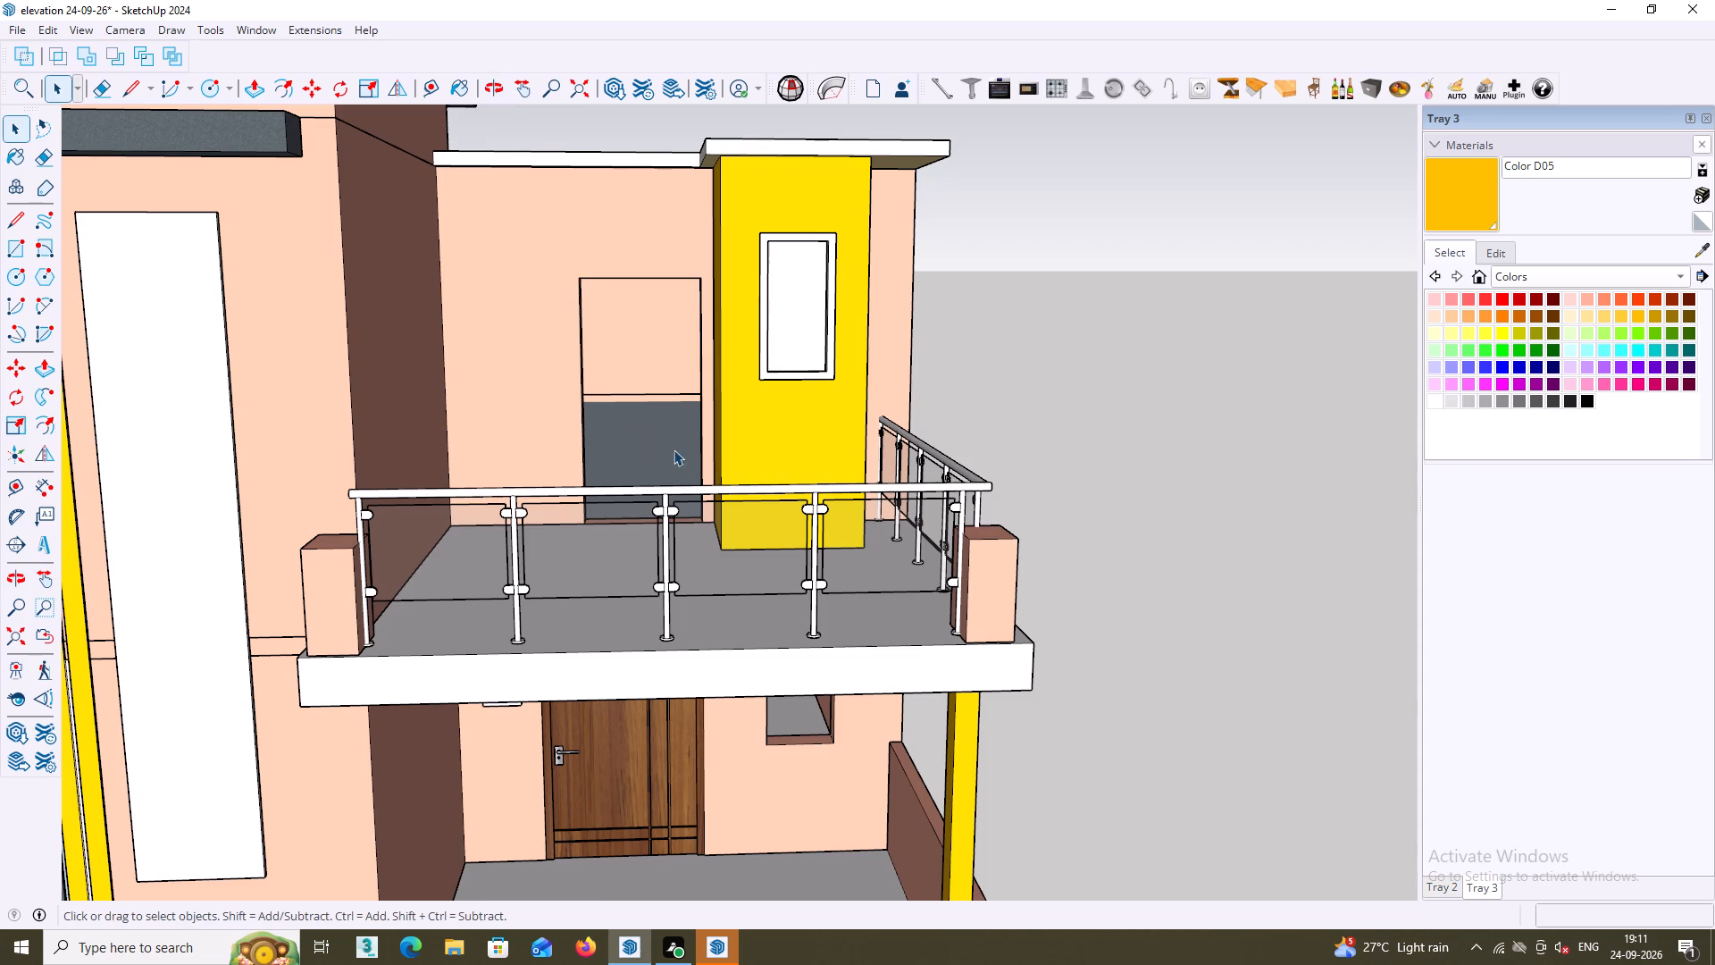
pyautogui.click(270, 29)
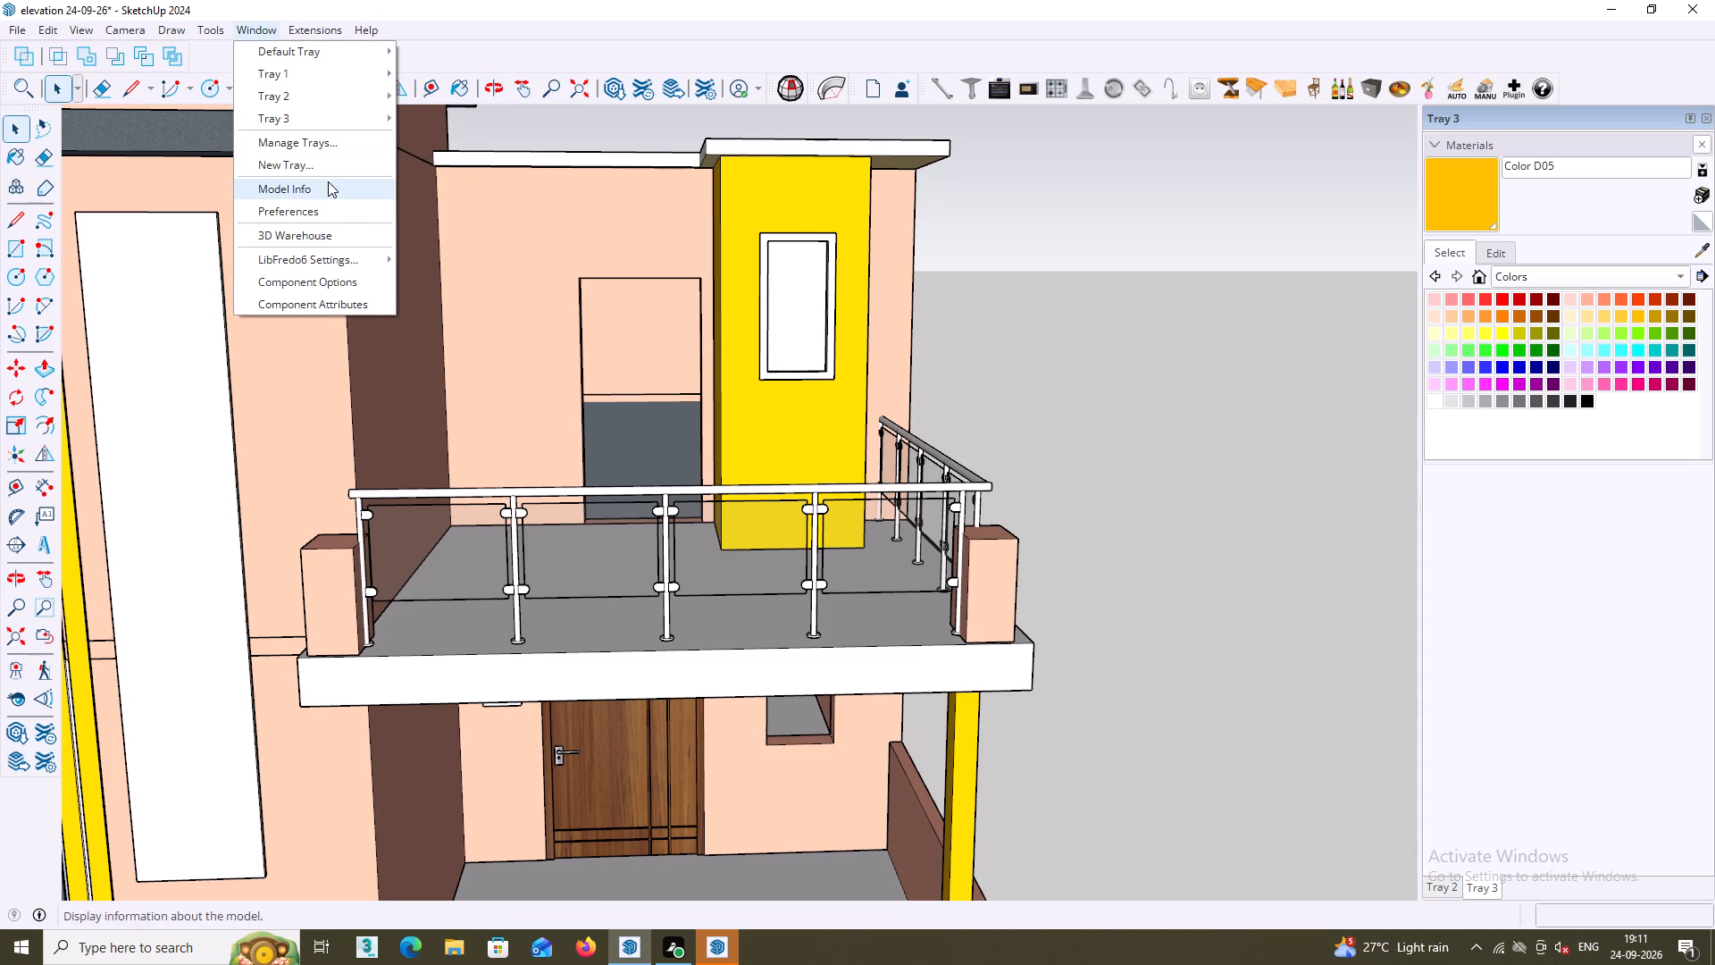
pyautogui.click(307, 239)
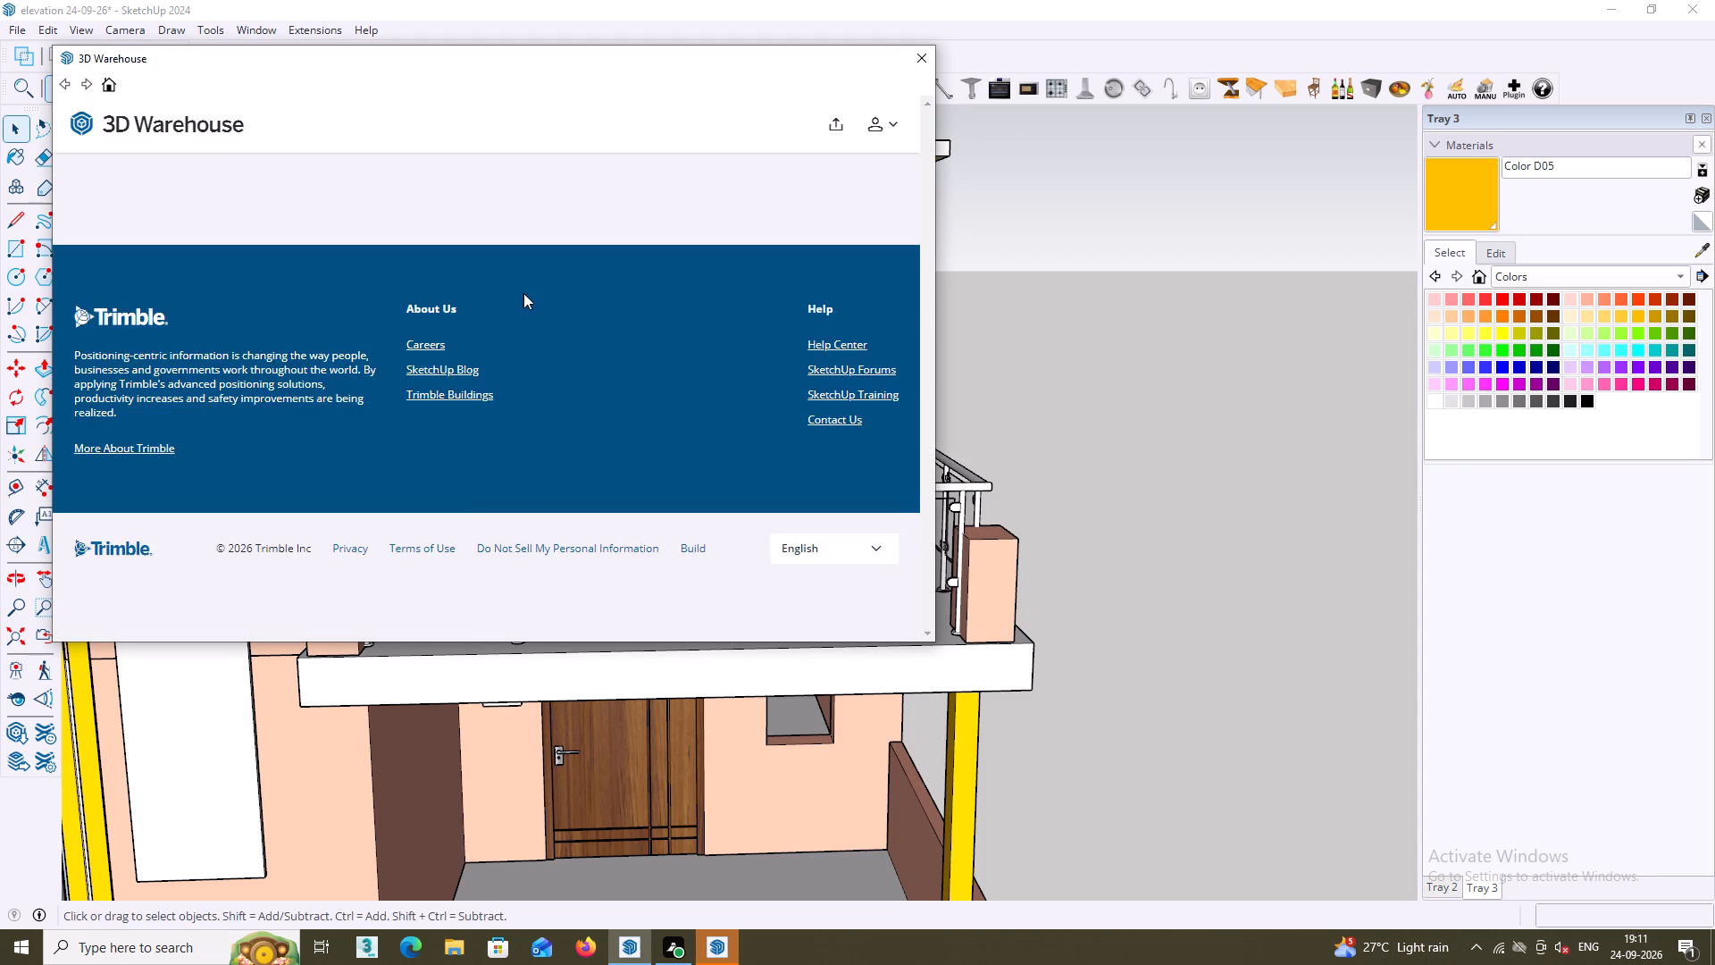
pyautogui.scroll(-3, 590, 269)
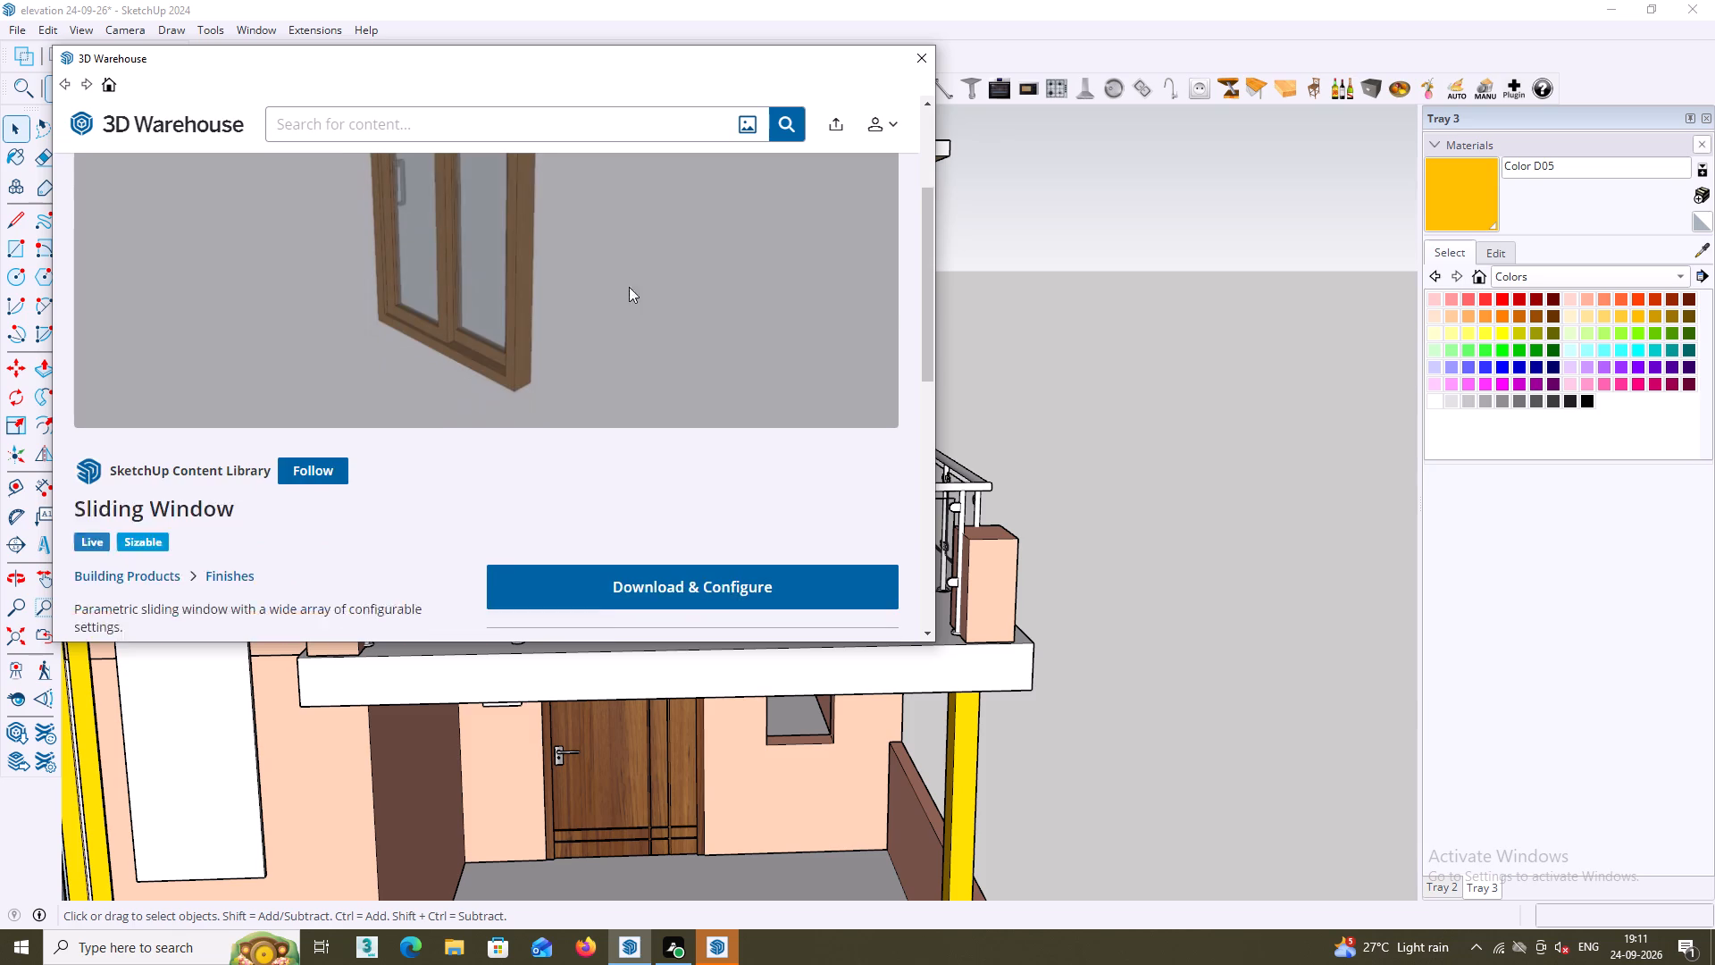
pyautogui.scroll(-4, 615, 286)
pyautogui.scroll(5, 606, 268)
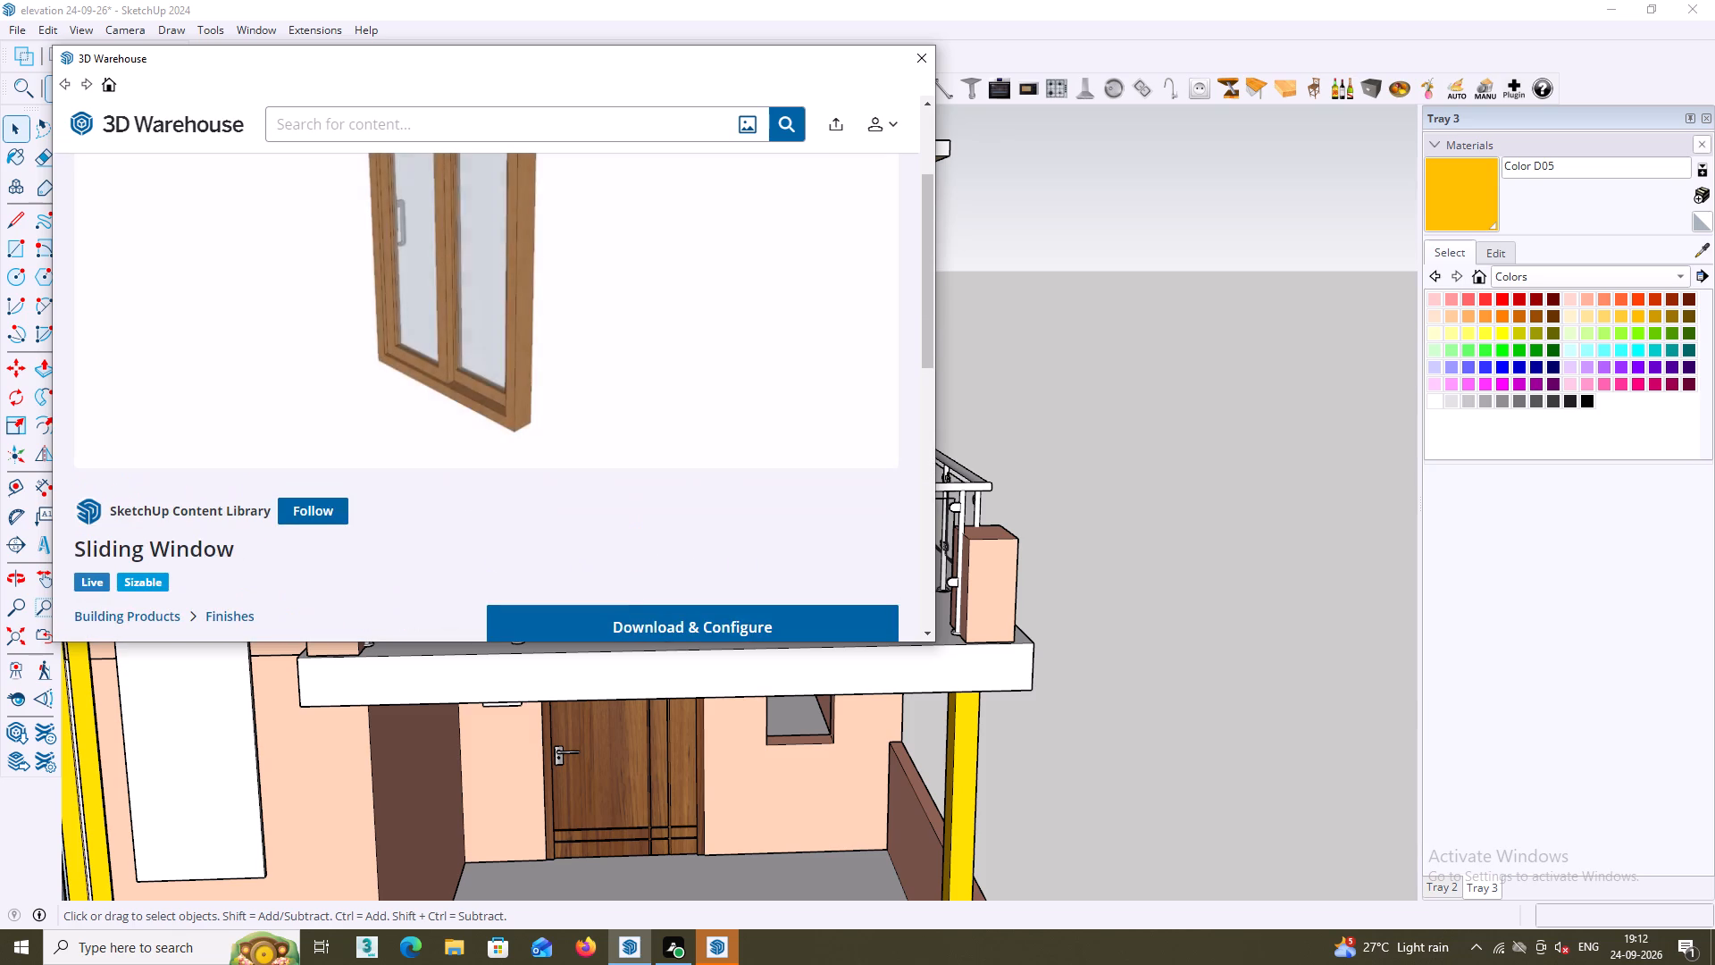
pyautogui.click(611, 125)
pyautogui.write('door')
pyautogui.press('Return')
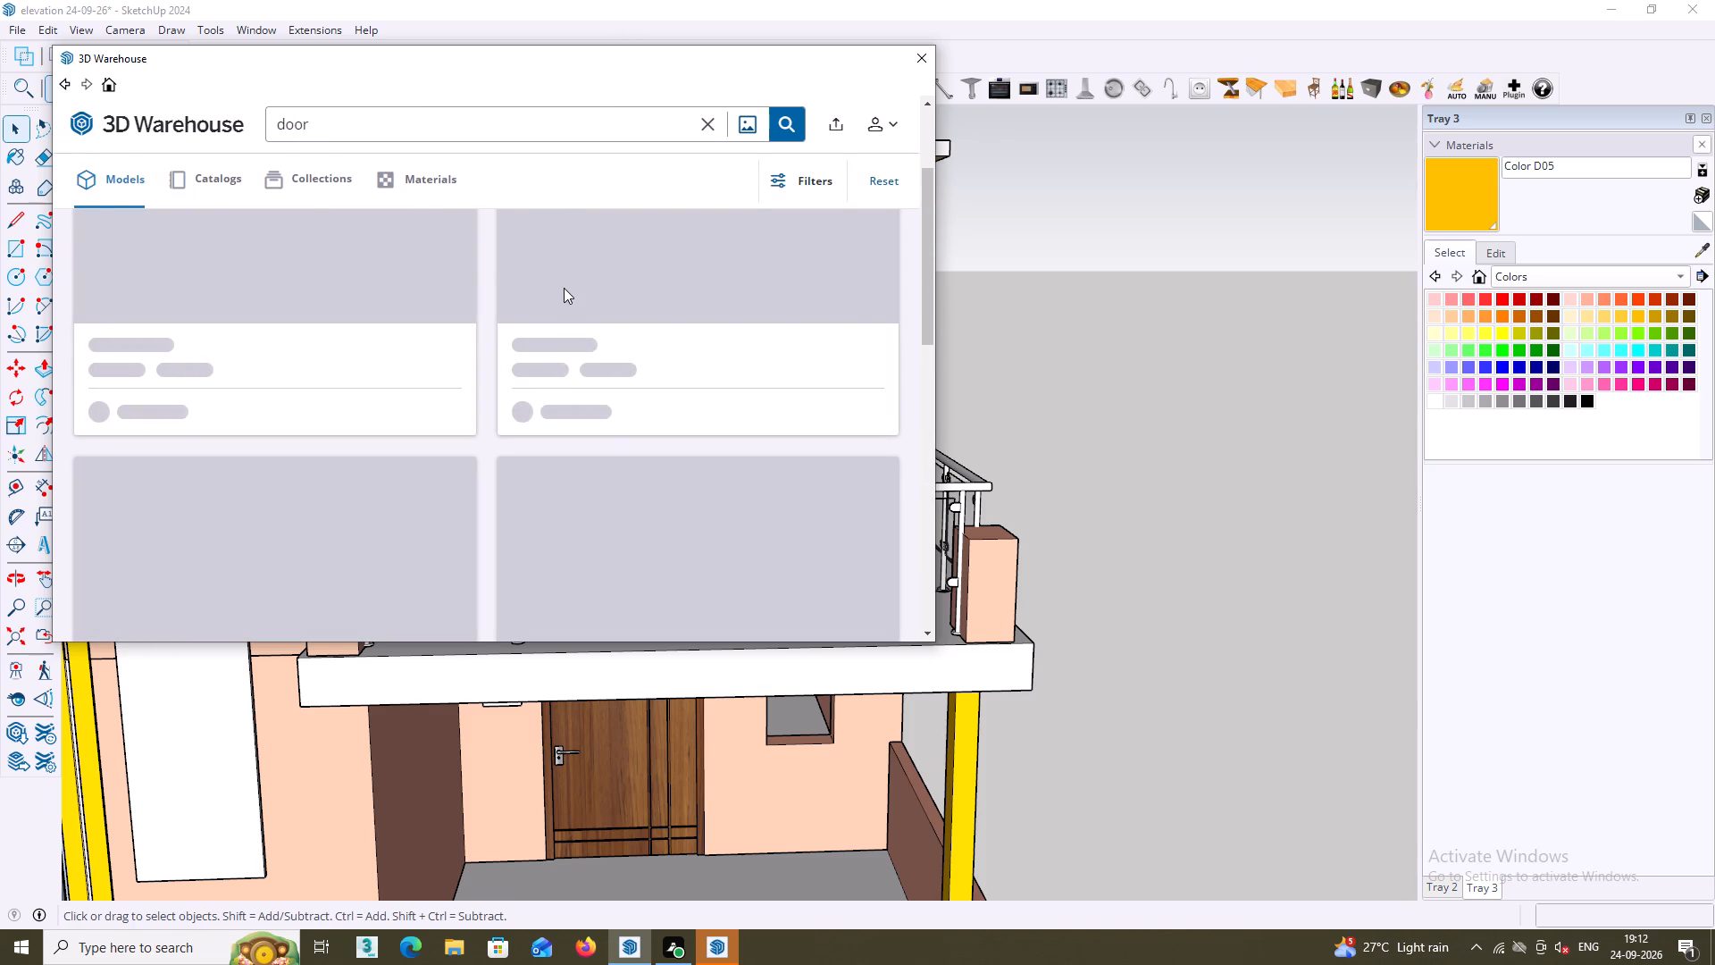
pyautogui.scroll(-6, 480, 494)
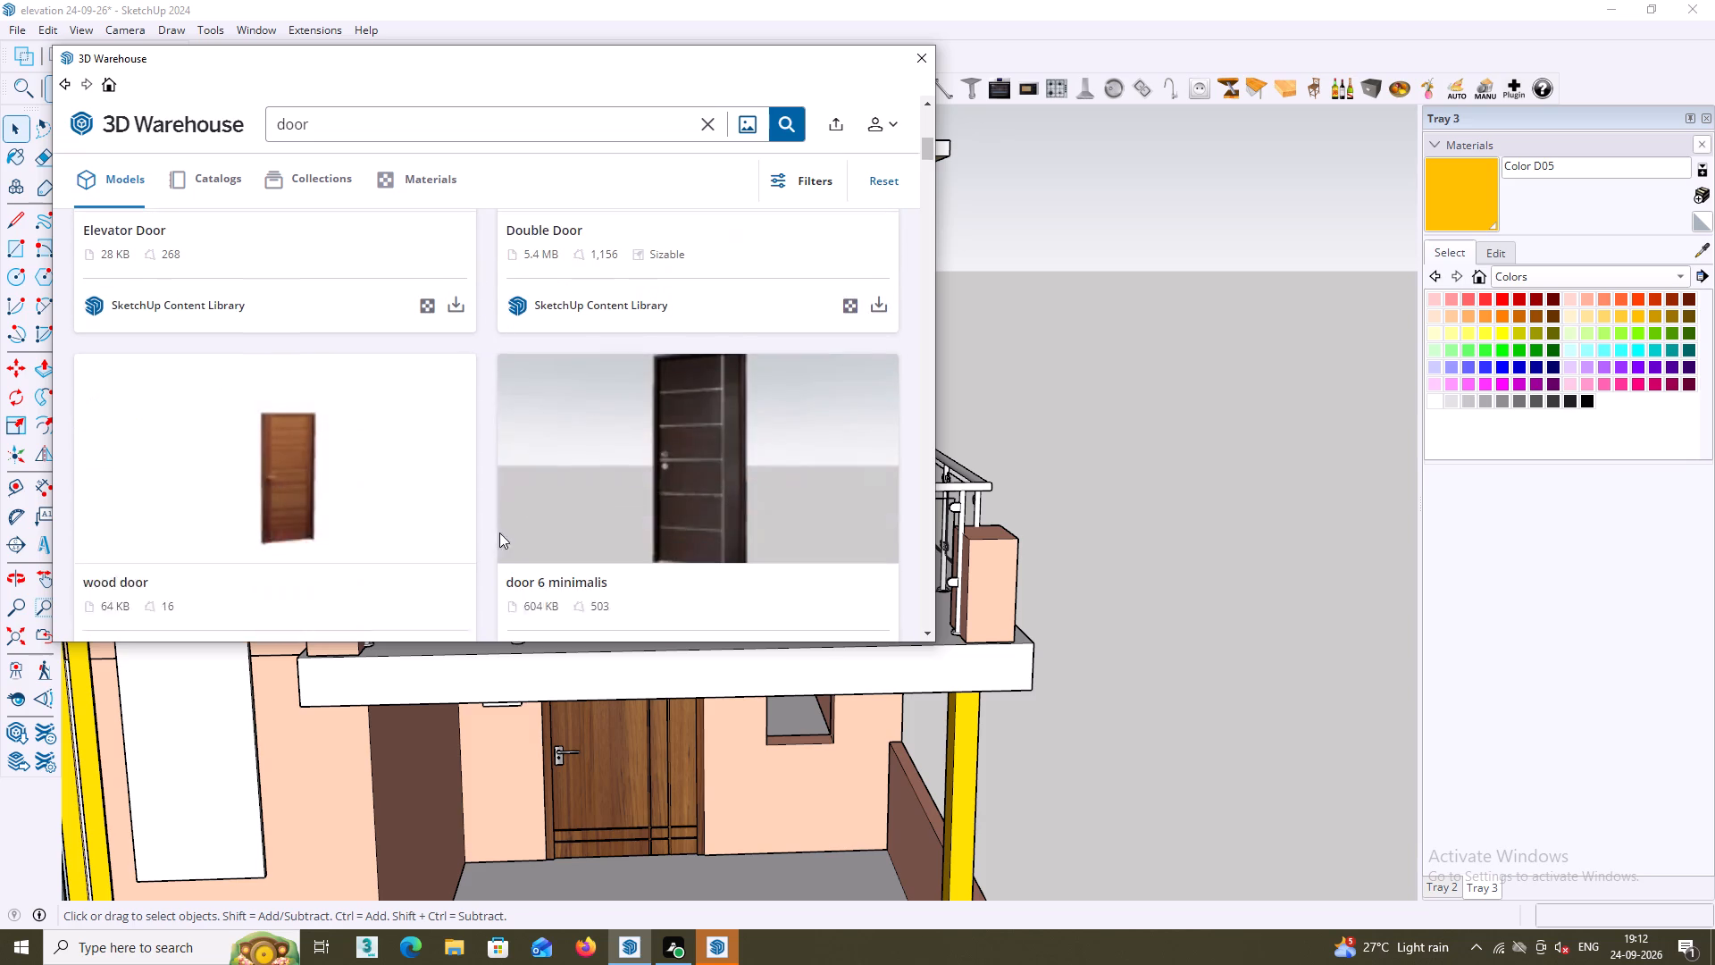
pyautogui.scroll(1, 580, 280)
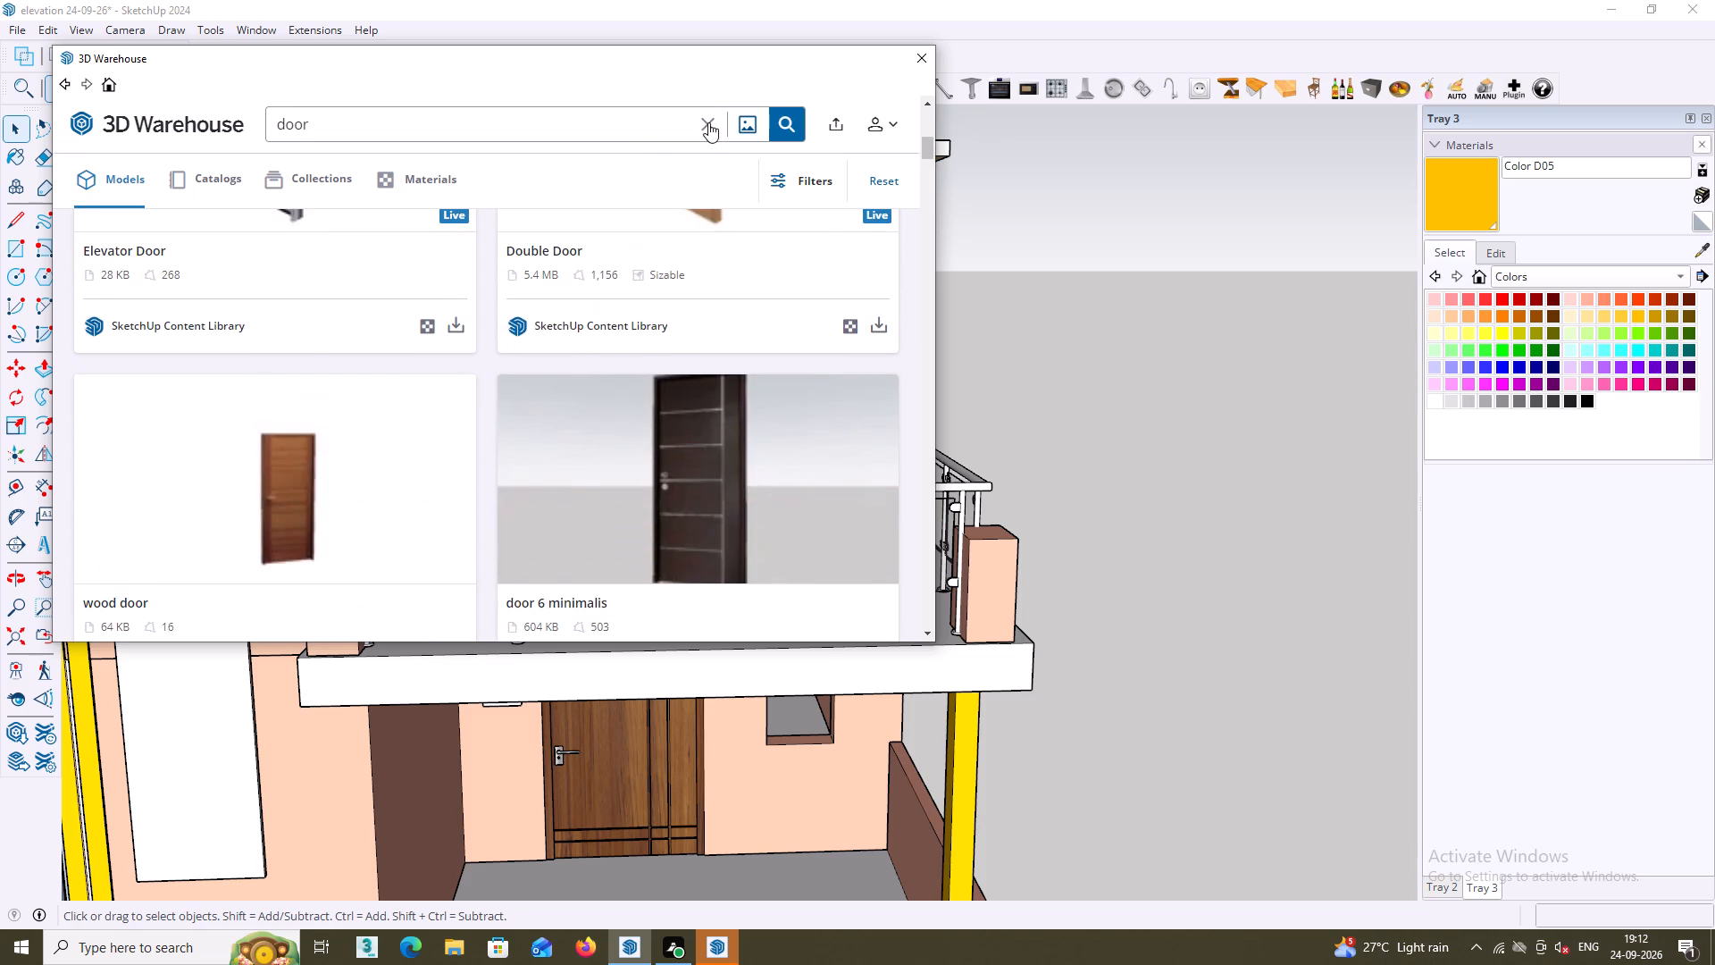
# Search 3D Warehouse for "window" and examine the models for one that suits the balcony opening.
pyautogui.click(708, 122)
pyautogui.write('window')
pyautogui.press('Return')
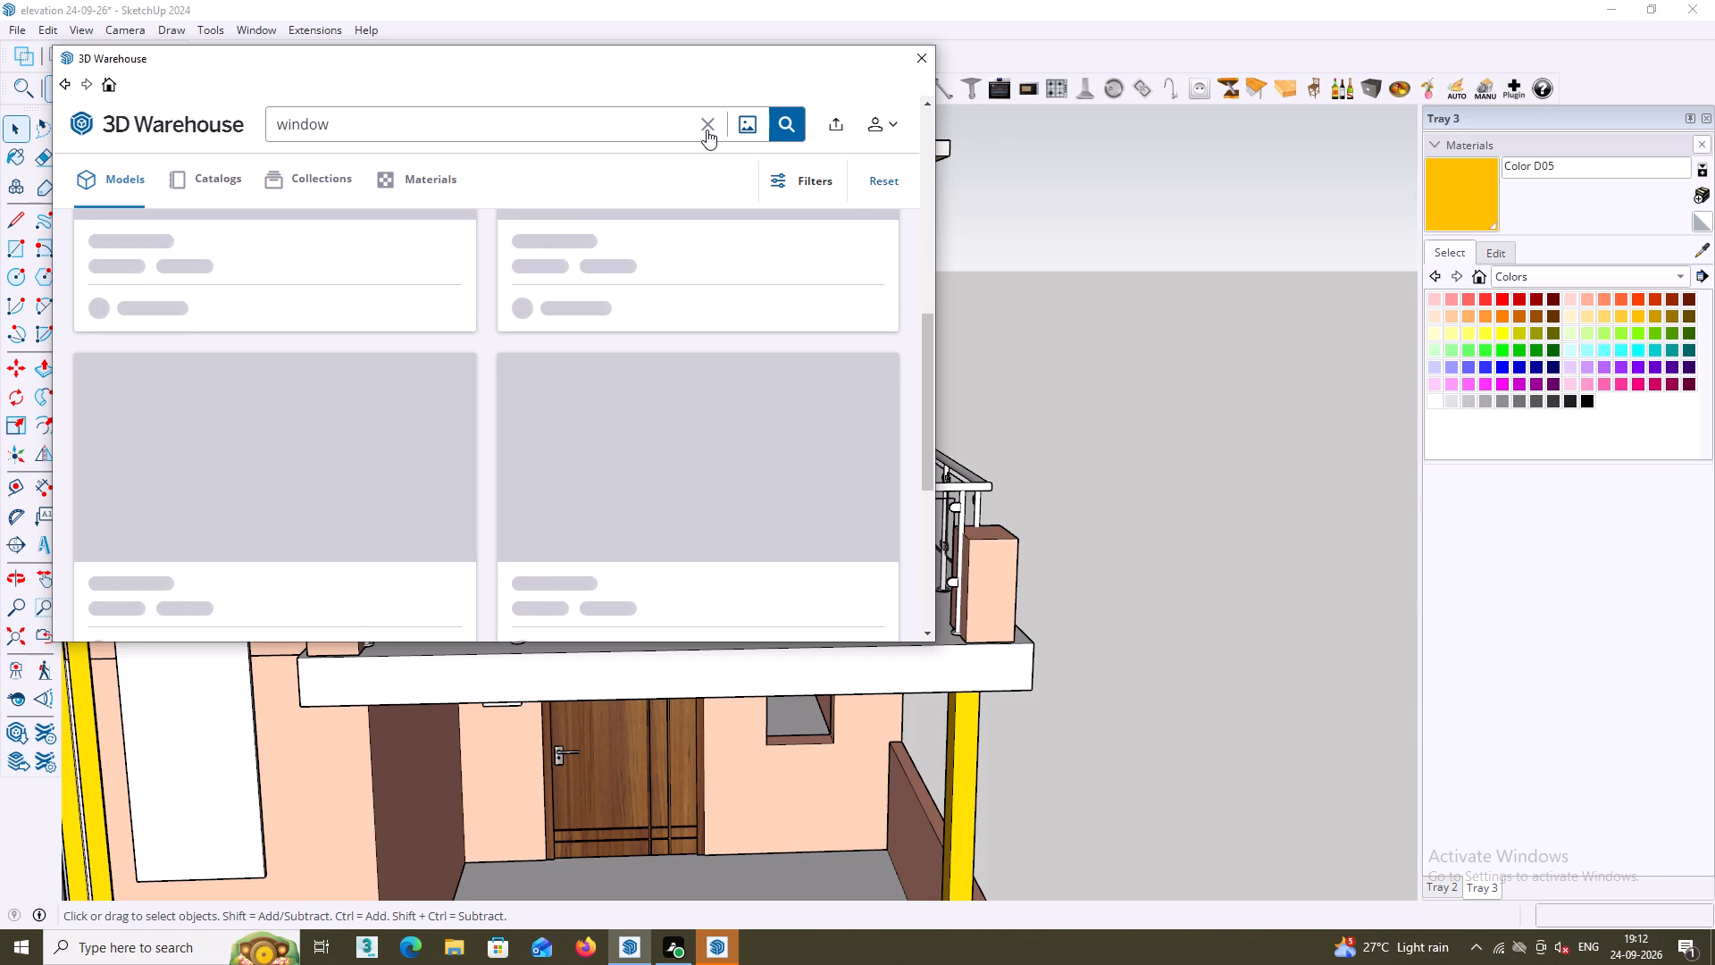
pyautogui.scroll(-6, 681, 450)
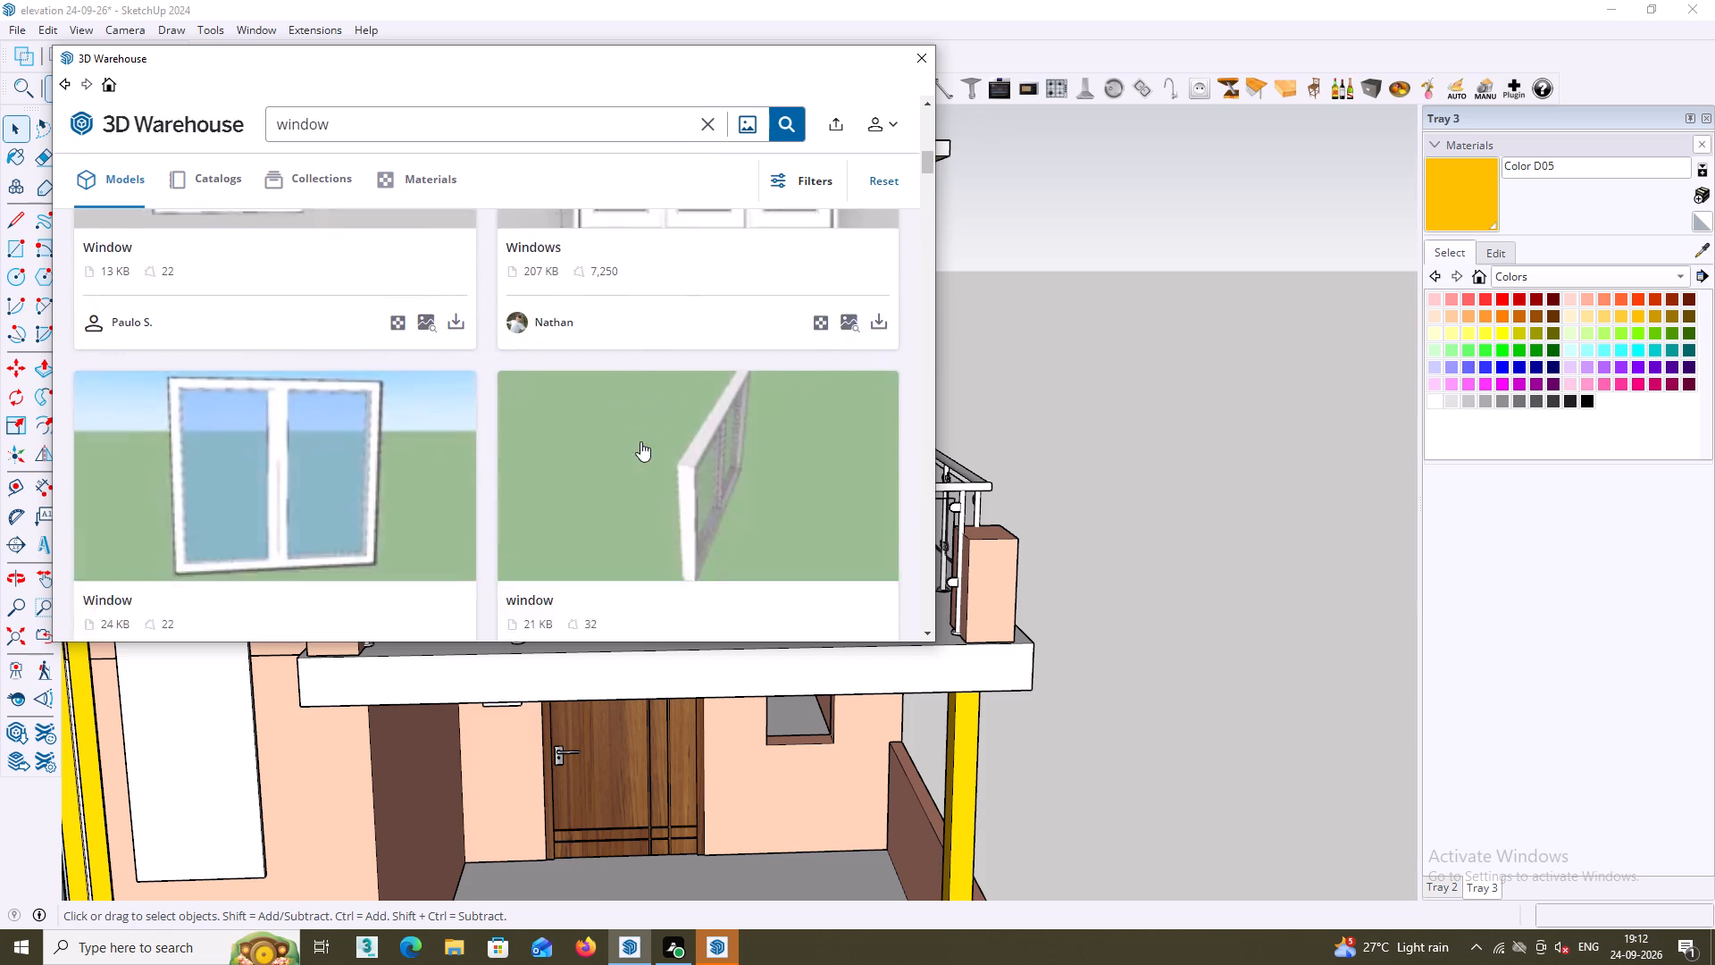
pyautogui.scroll(-4, 643, 432)
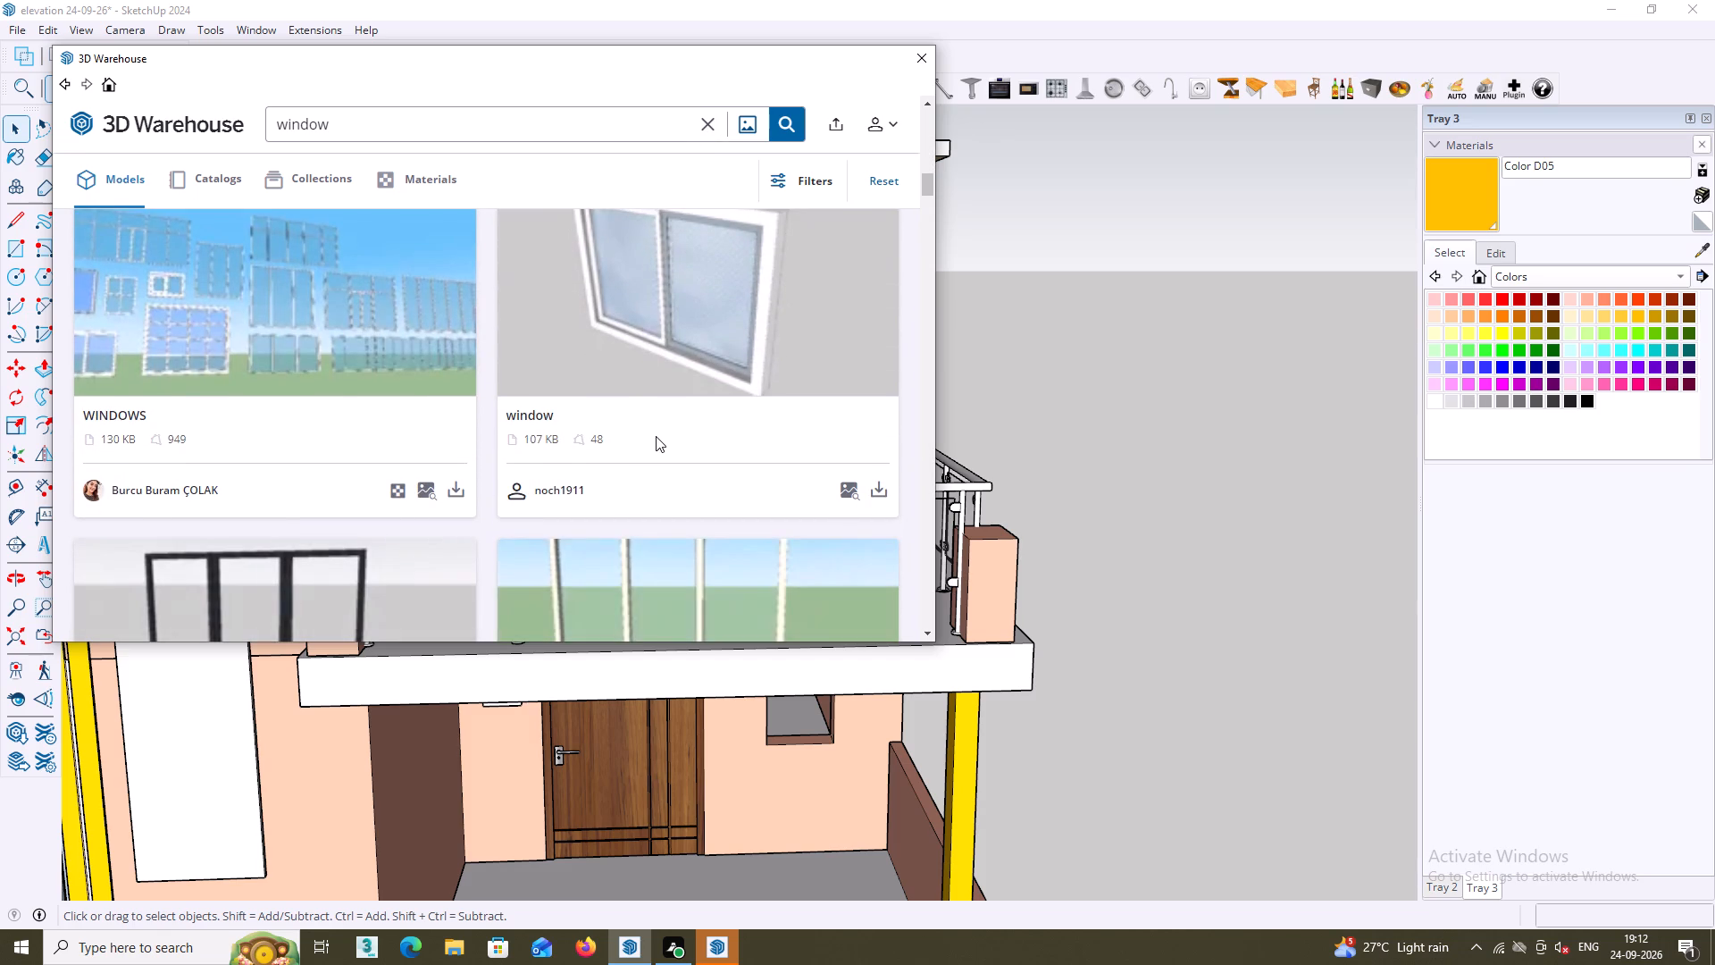
pyautogui.scroll(-10, 656, 436)
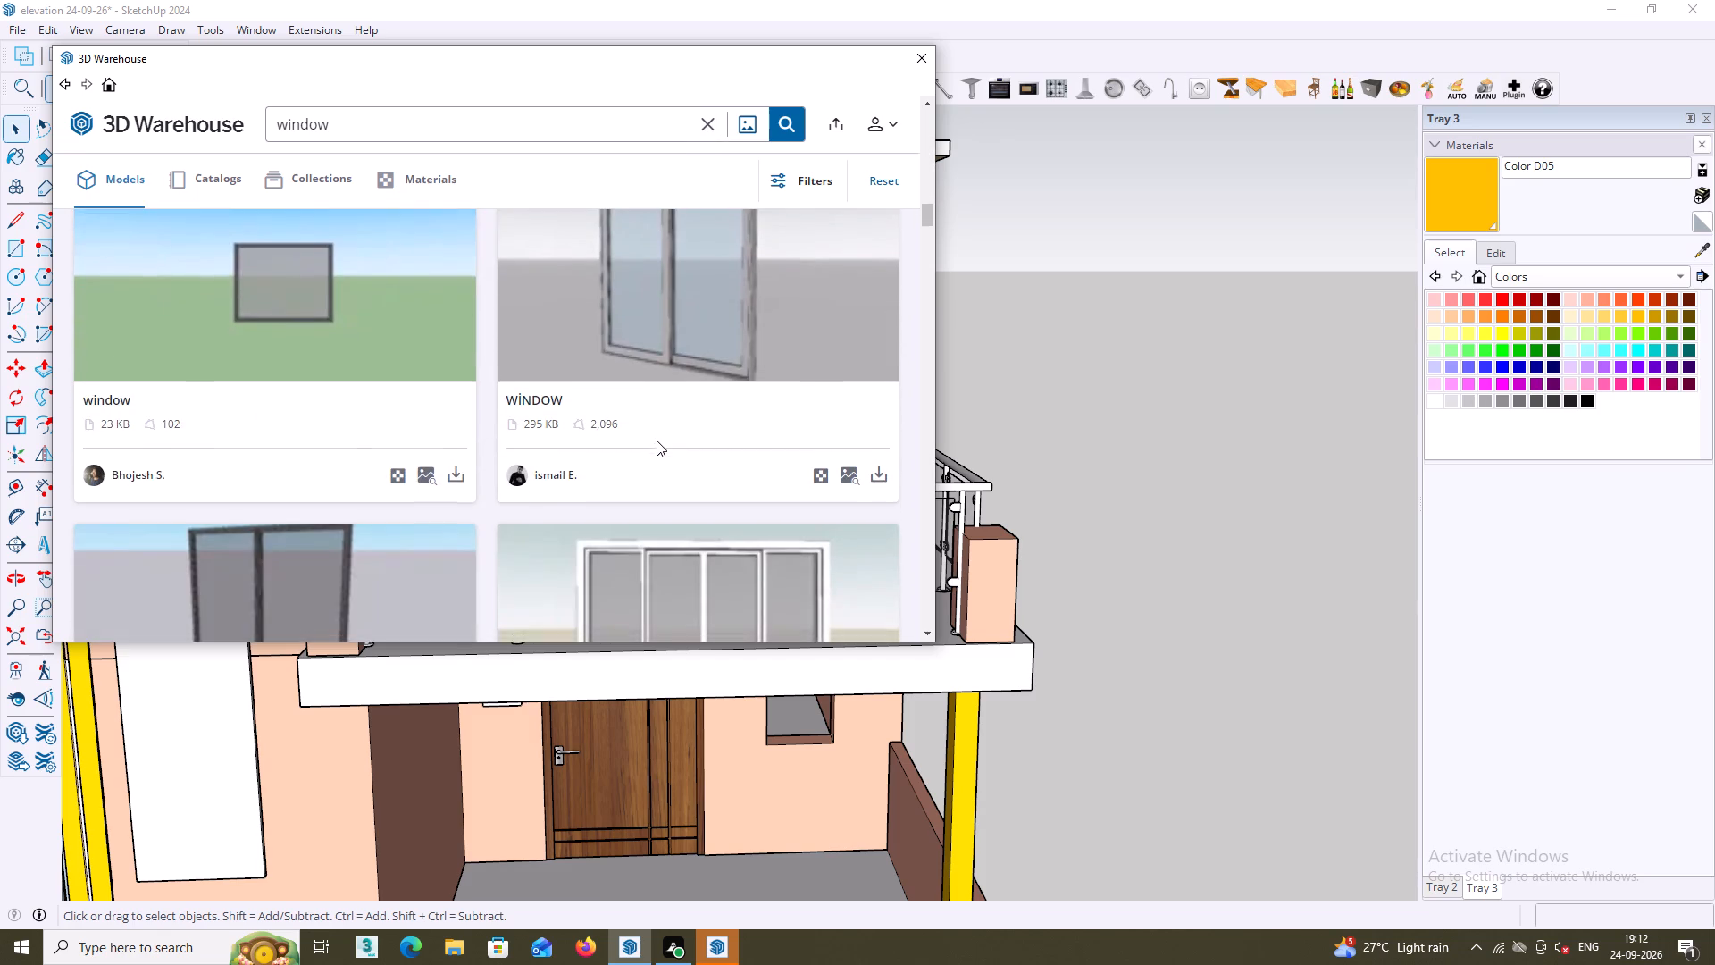
pyautogui.scroll(4, 657, 441)
pyautogui.scroll(-5, 657, 440)
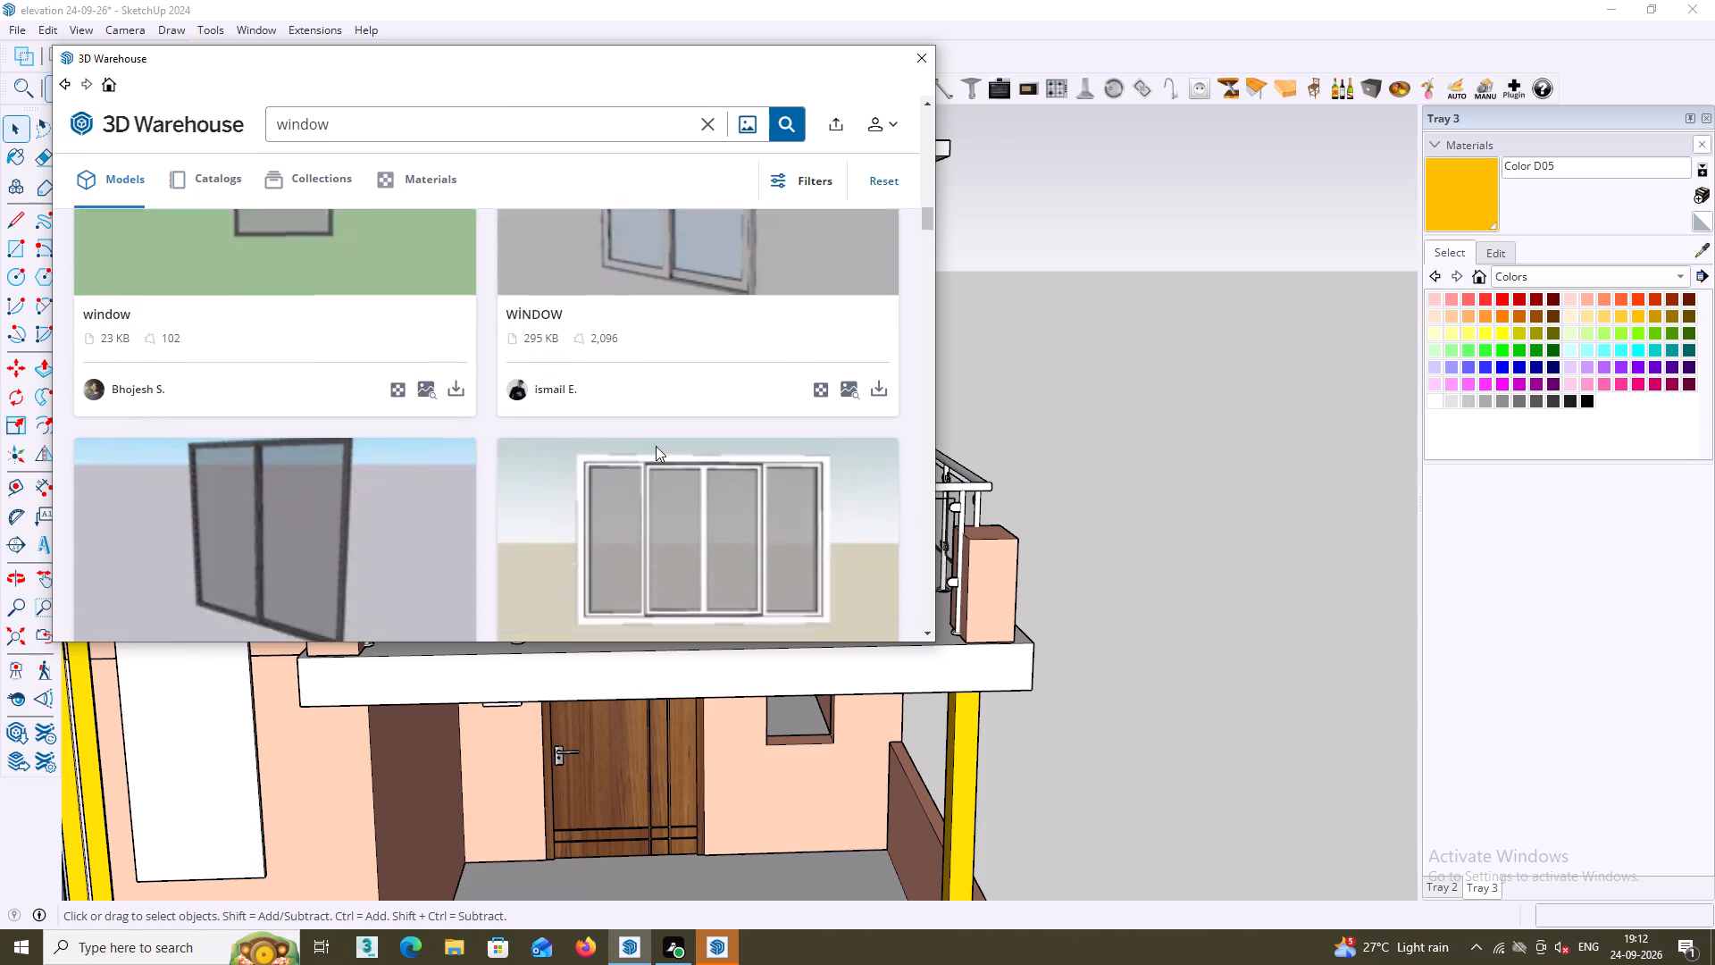
pyautogui.scroll(6, 656, 446)
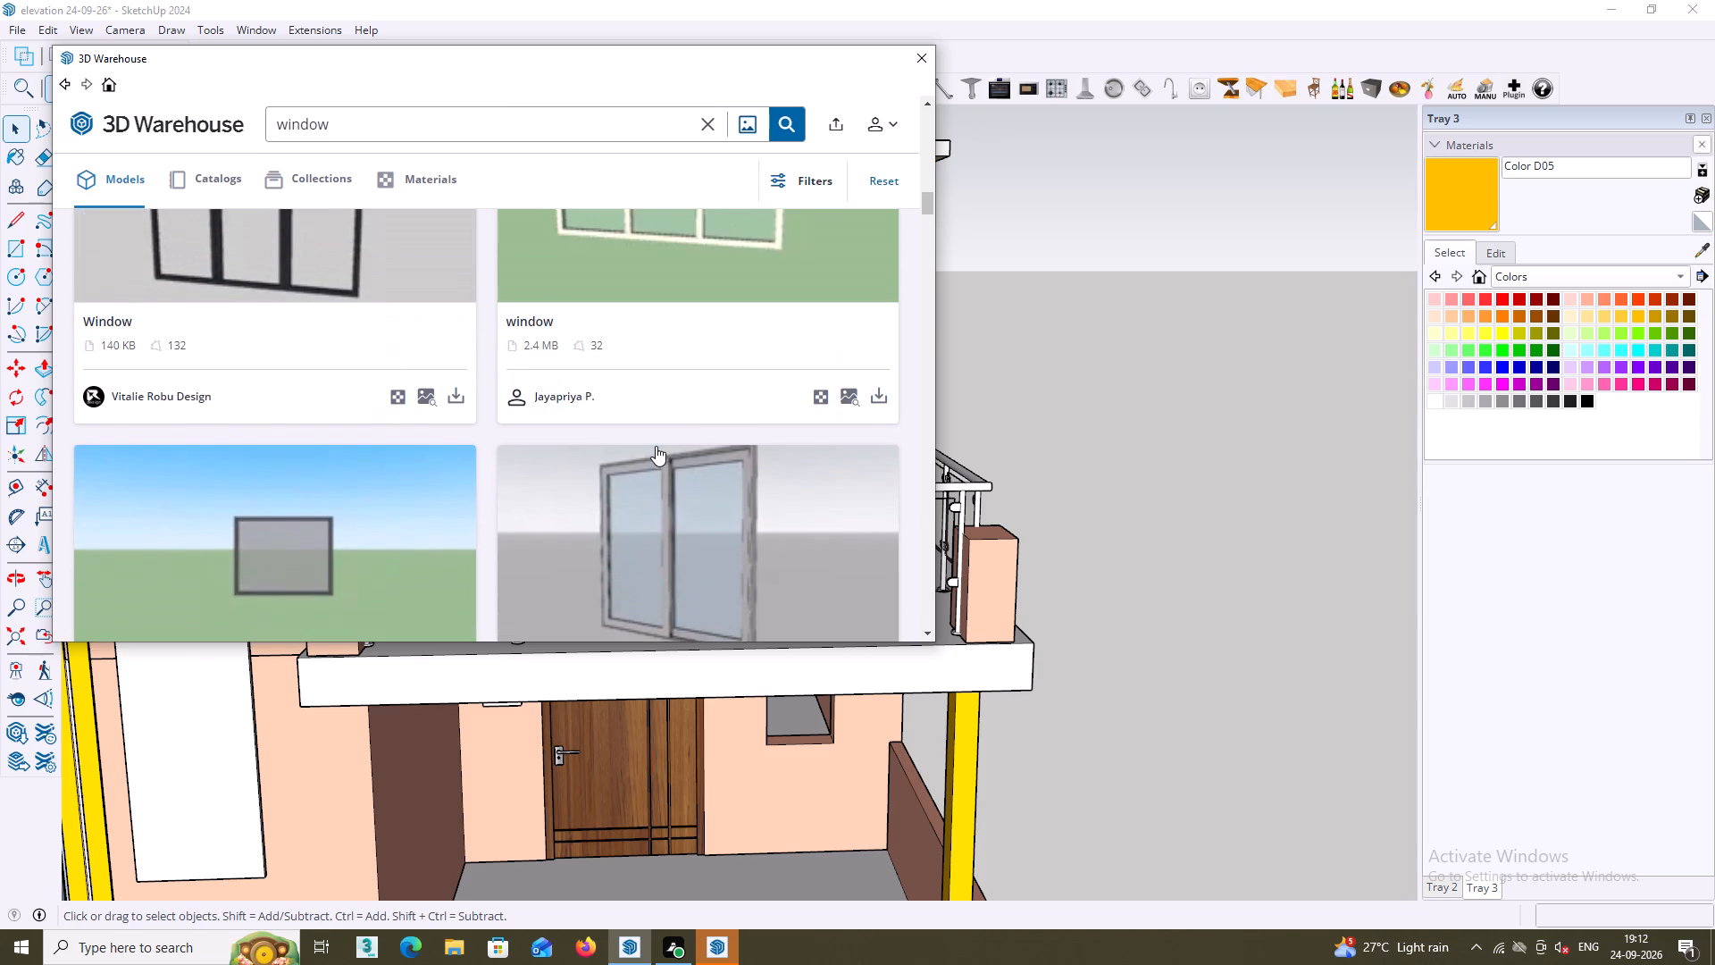
pyautogui.scroll(-10, 655, 450)
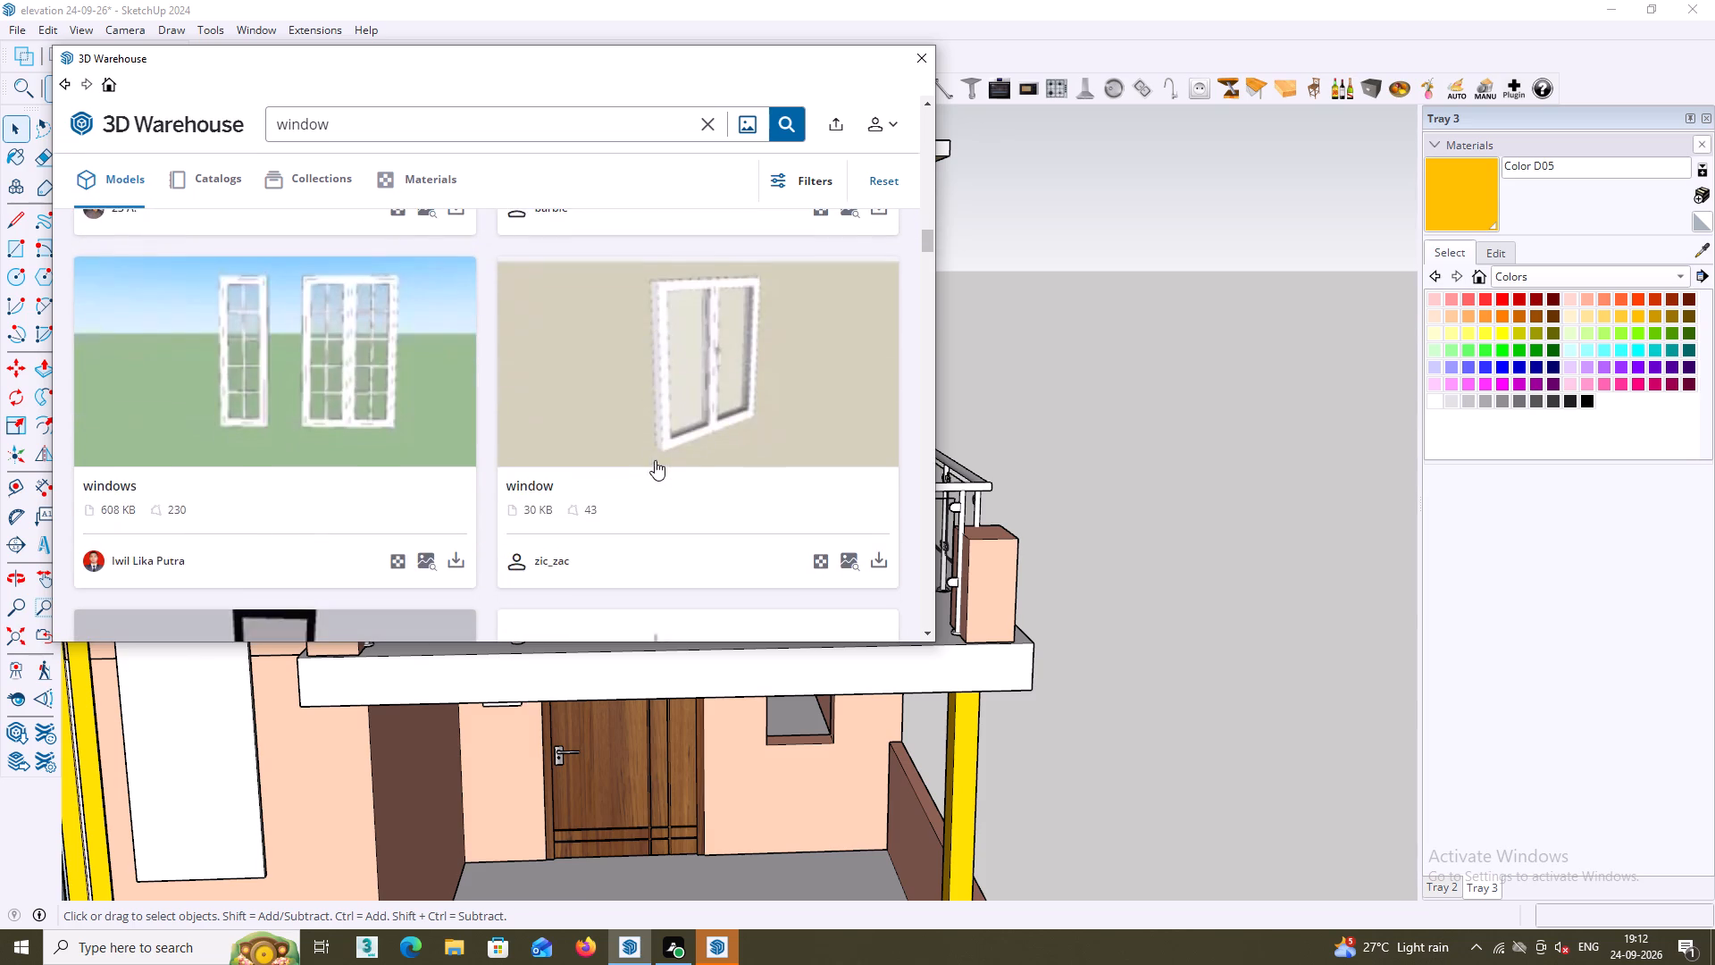
pyautogui.scroll(-12, 655, 463)
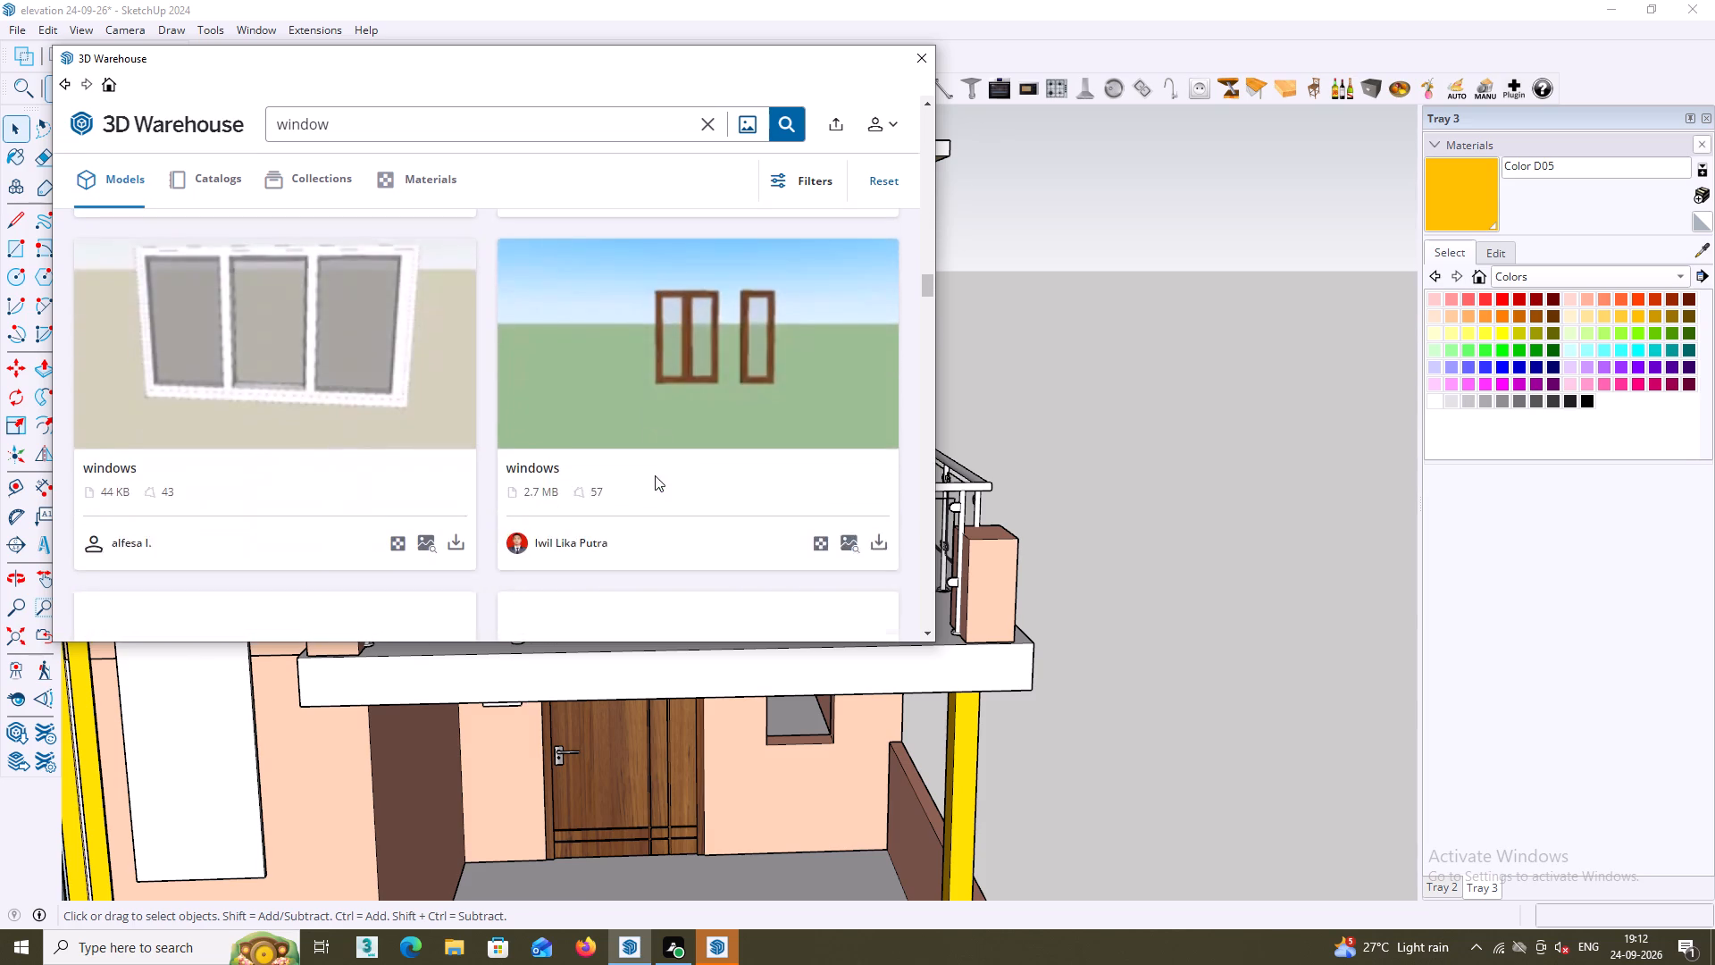
pyautogui.scroll(-9, 655, 475)
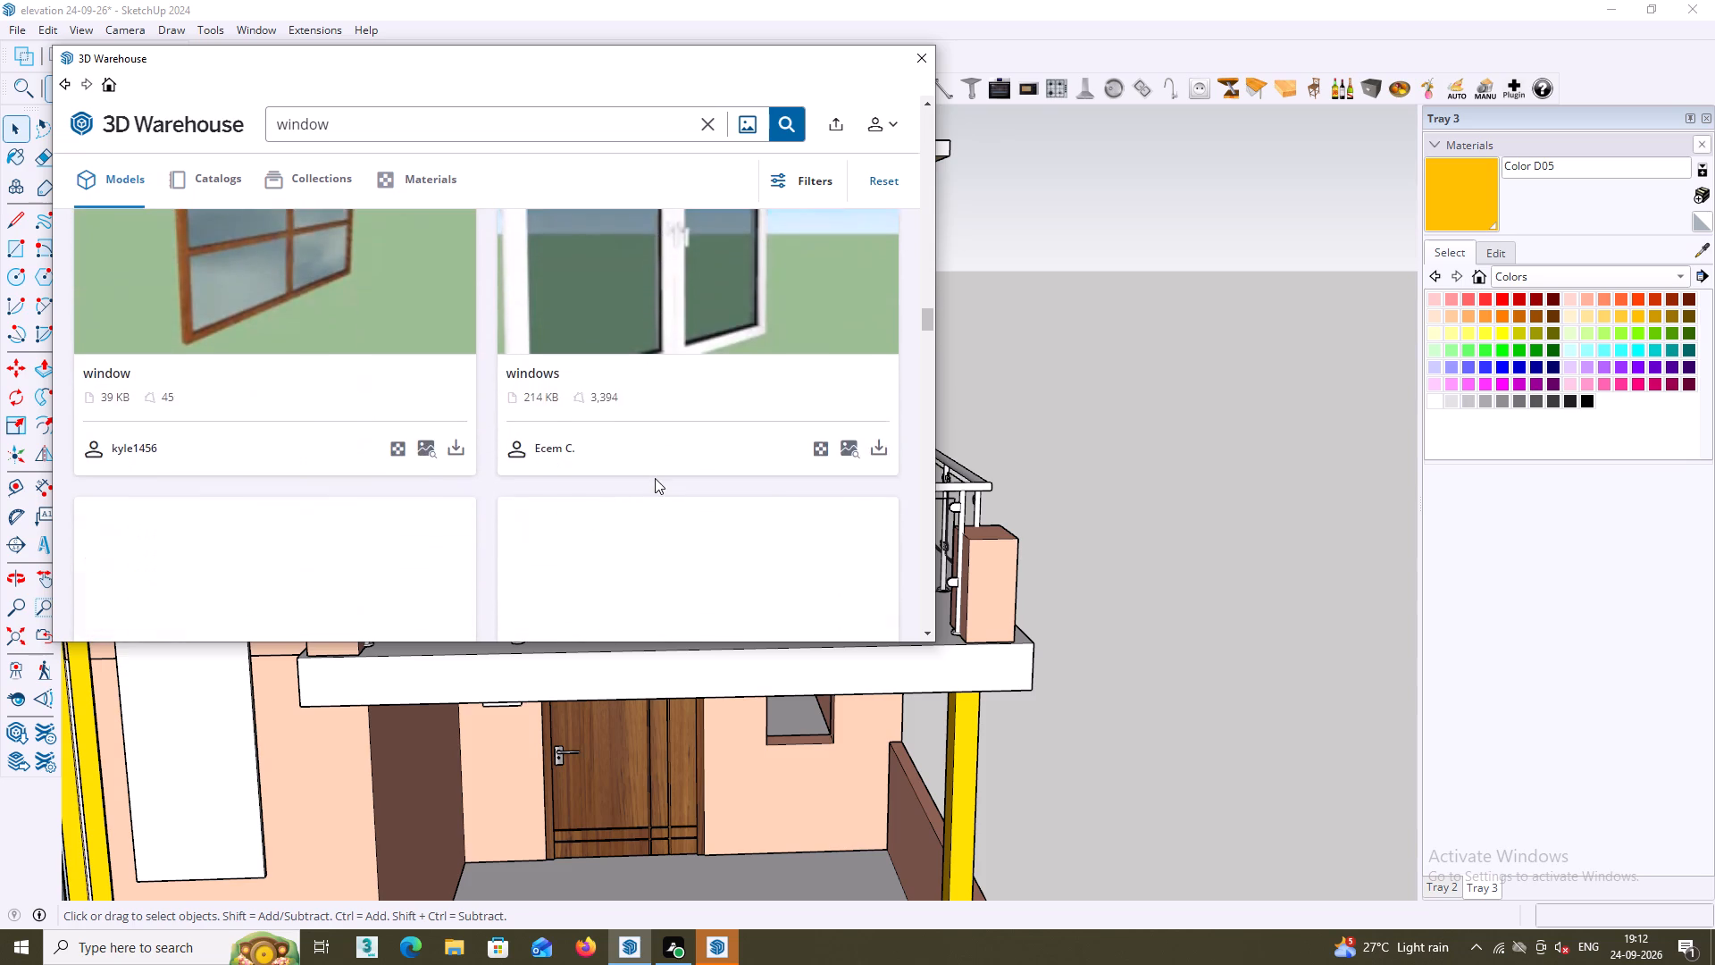
pyautogui.scroll(-7, 655, 479)
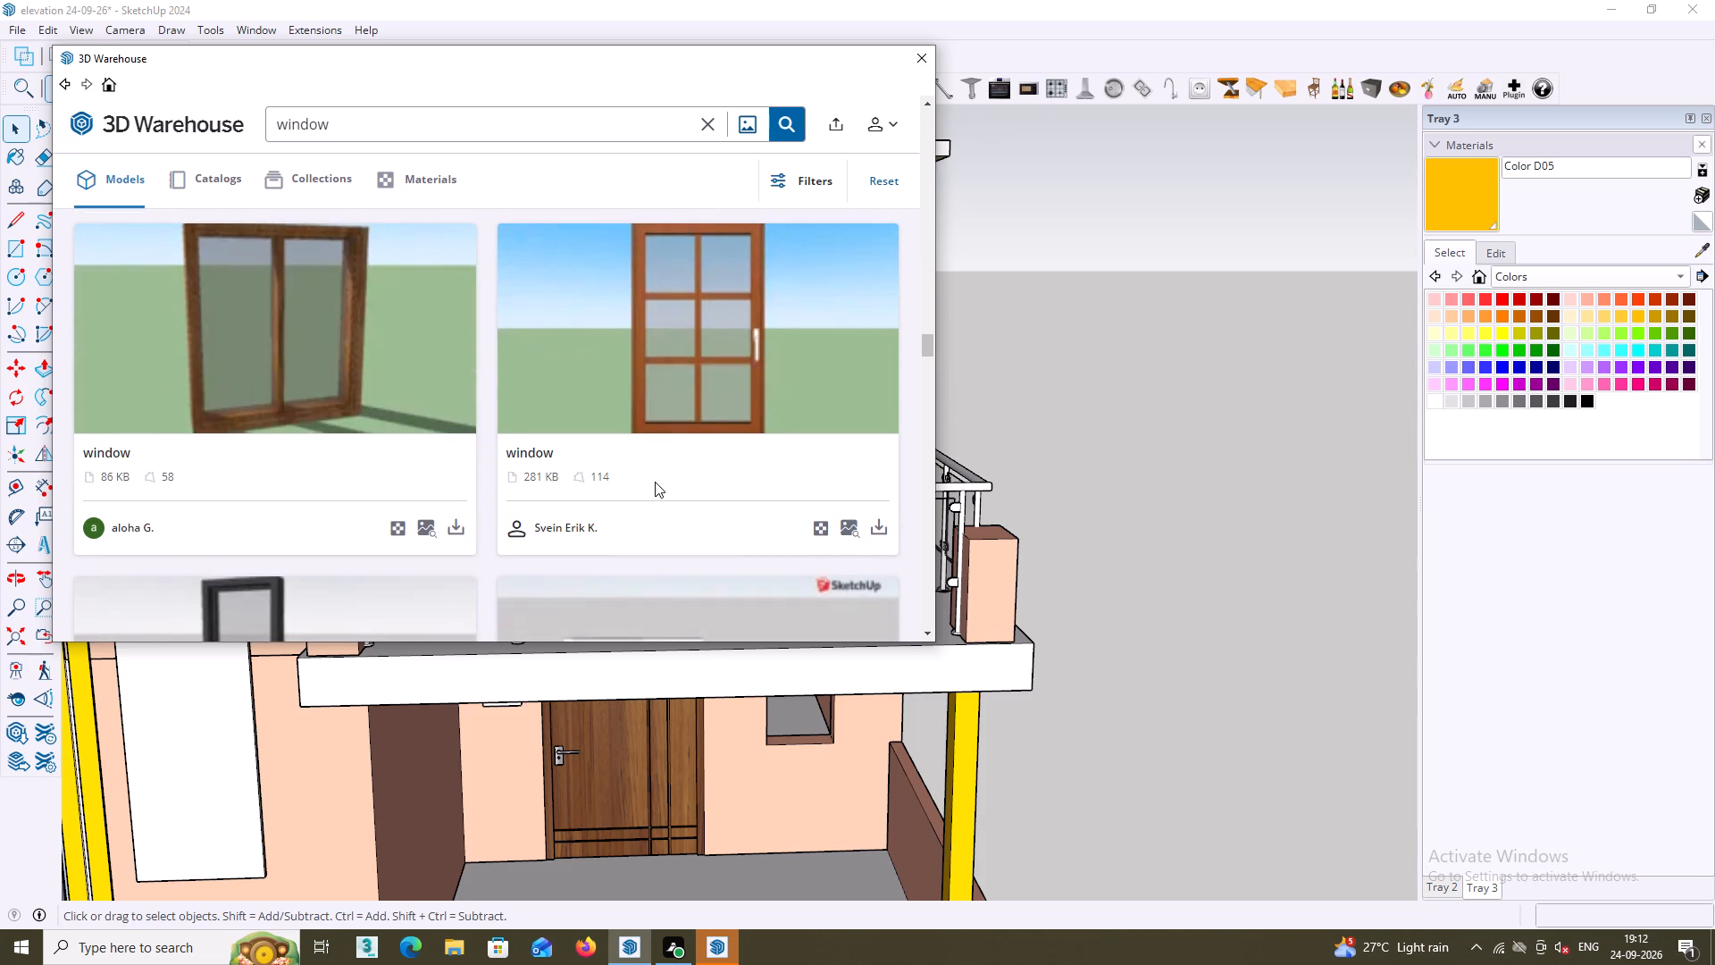
pyautogui.scroll(-4, 654, 484)
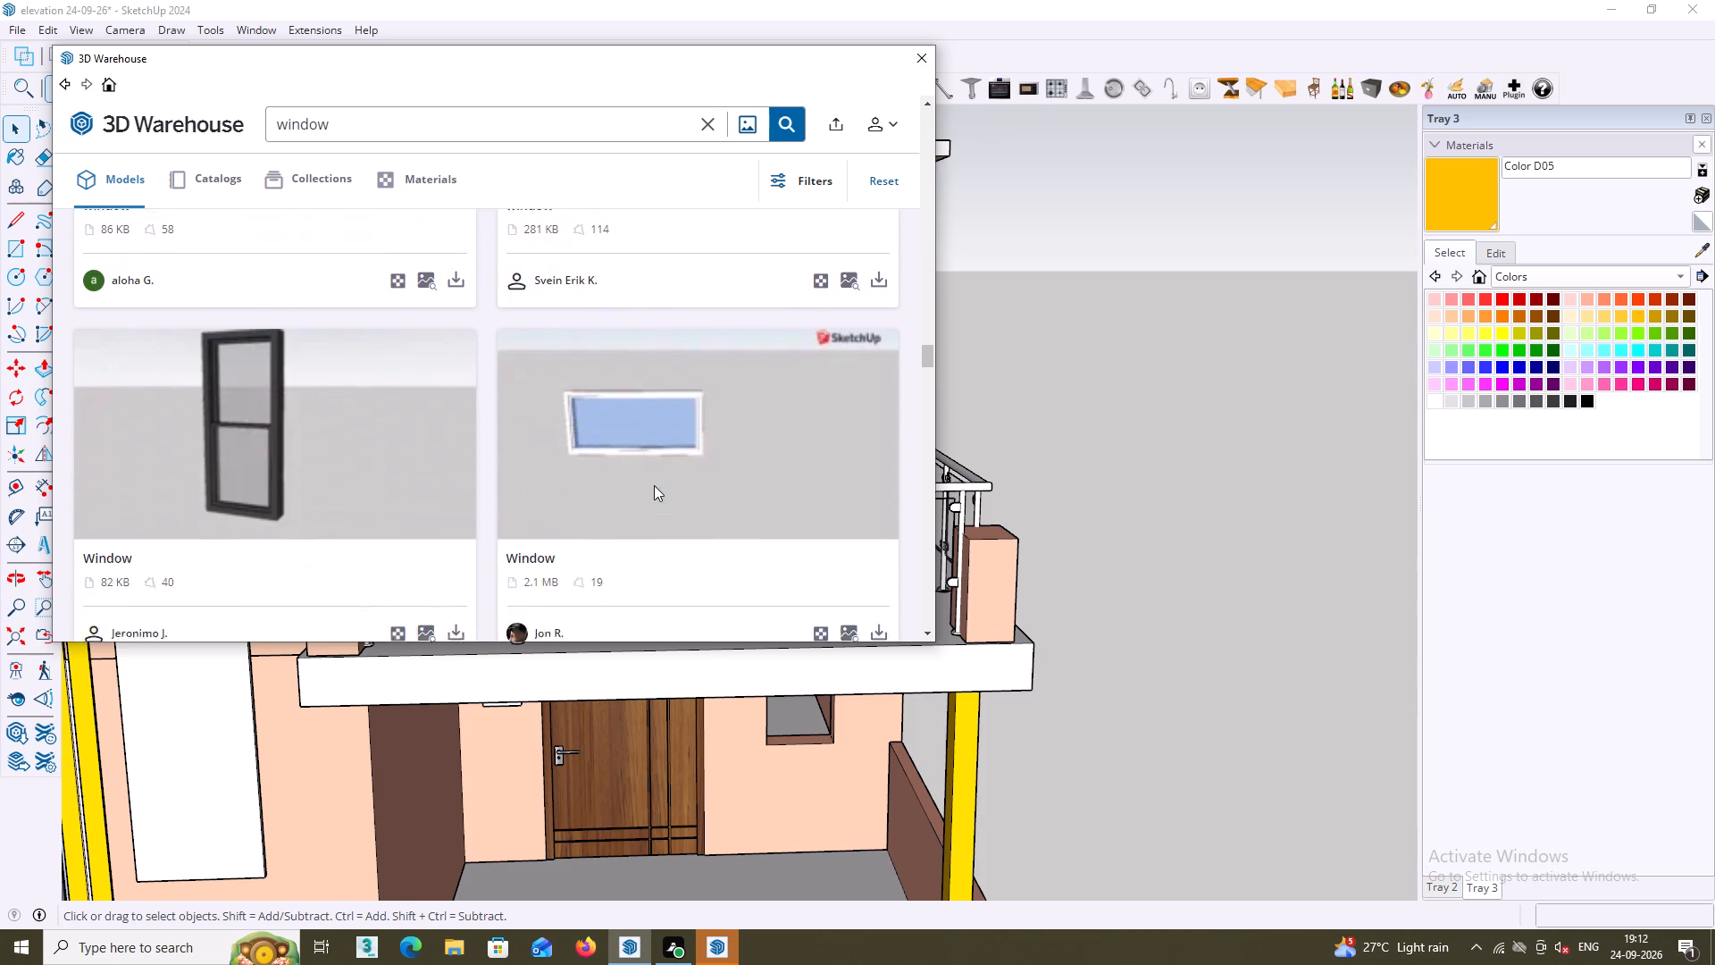
pyautogui.scroll(-7, 654, 485)
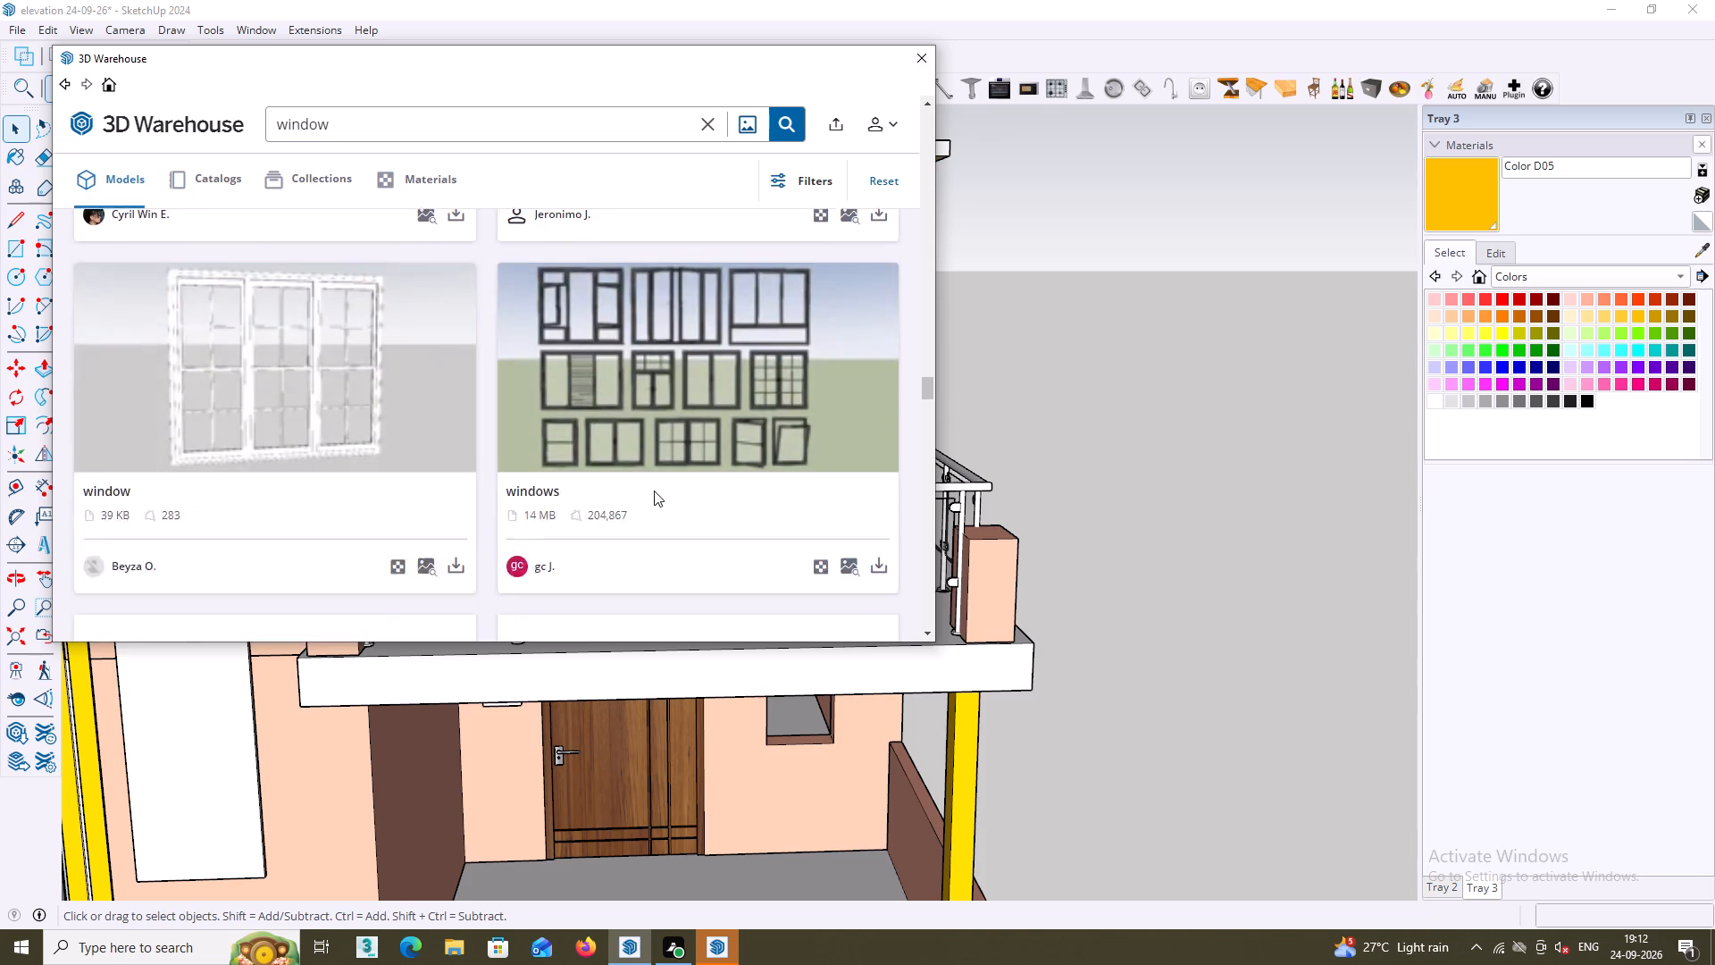
pyautogui.scroll(-7, 654, 491)
pyautogui.middleClick(654, 491)
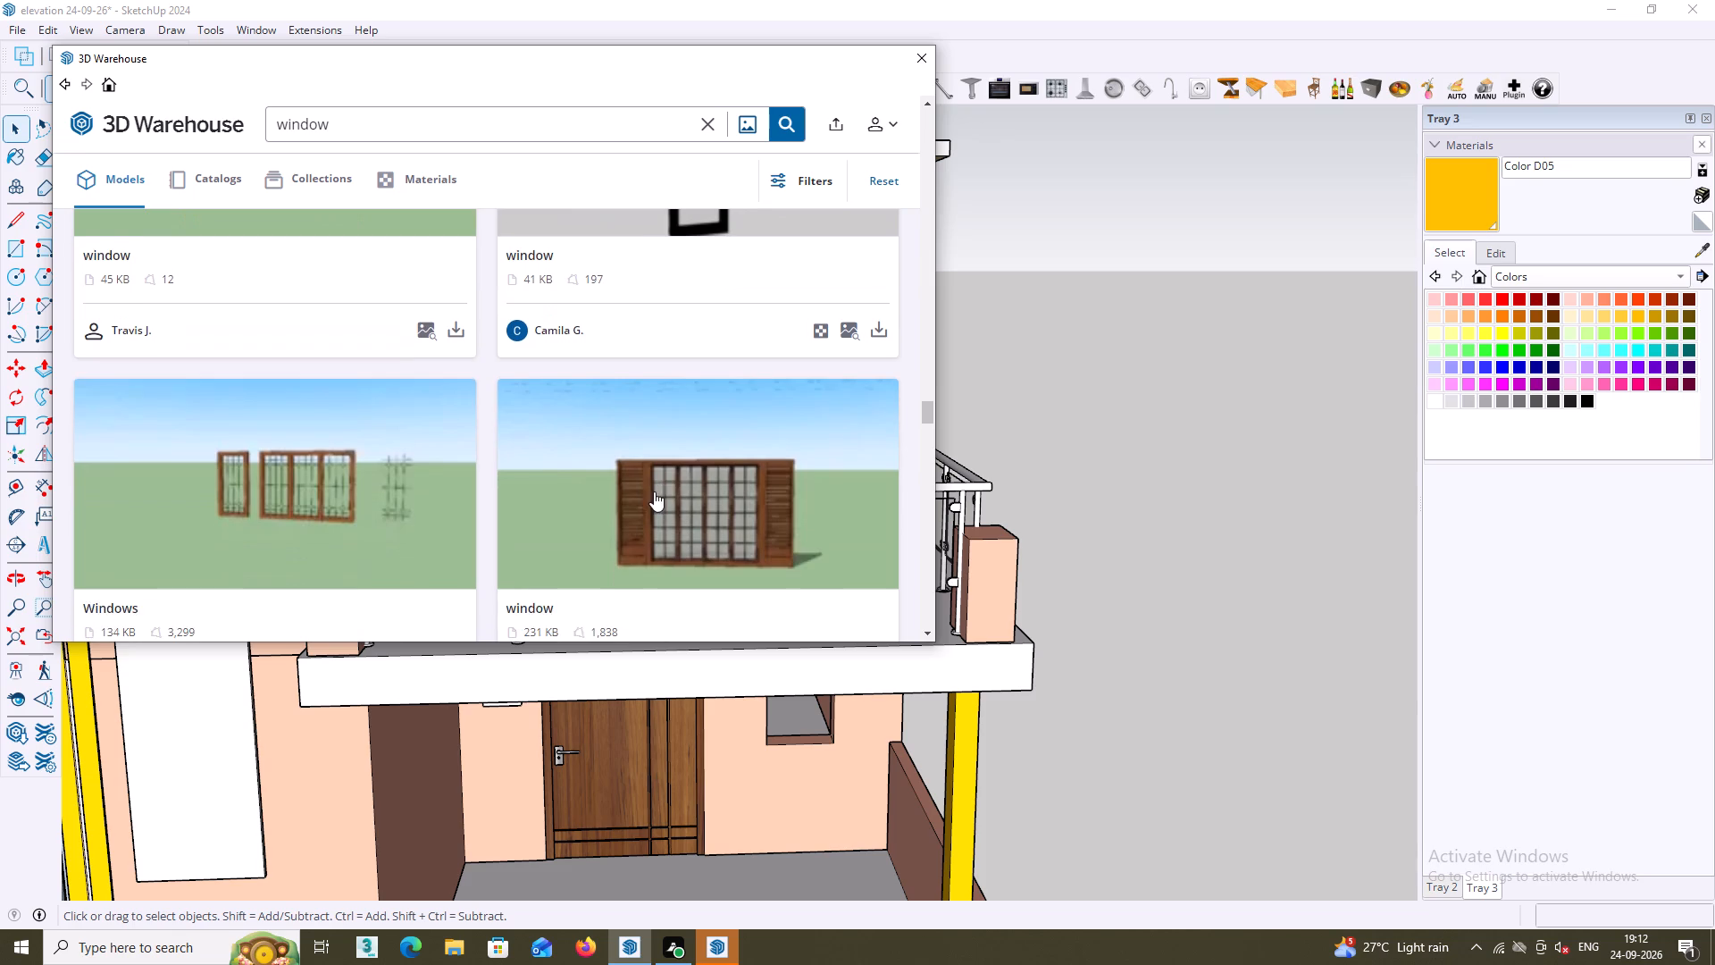
pyautogui.scroll(-4, 654, 491)
pyautogui.scroll(6, 654, 493)
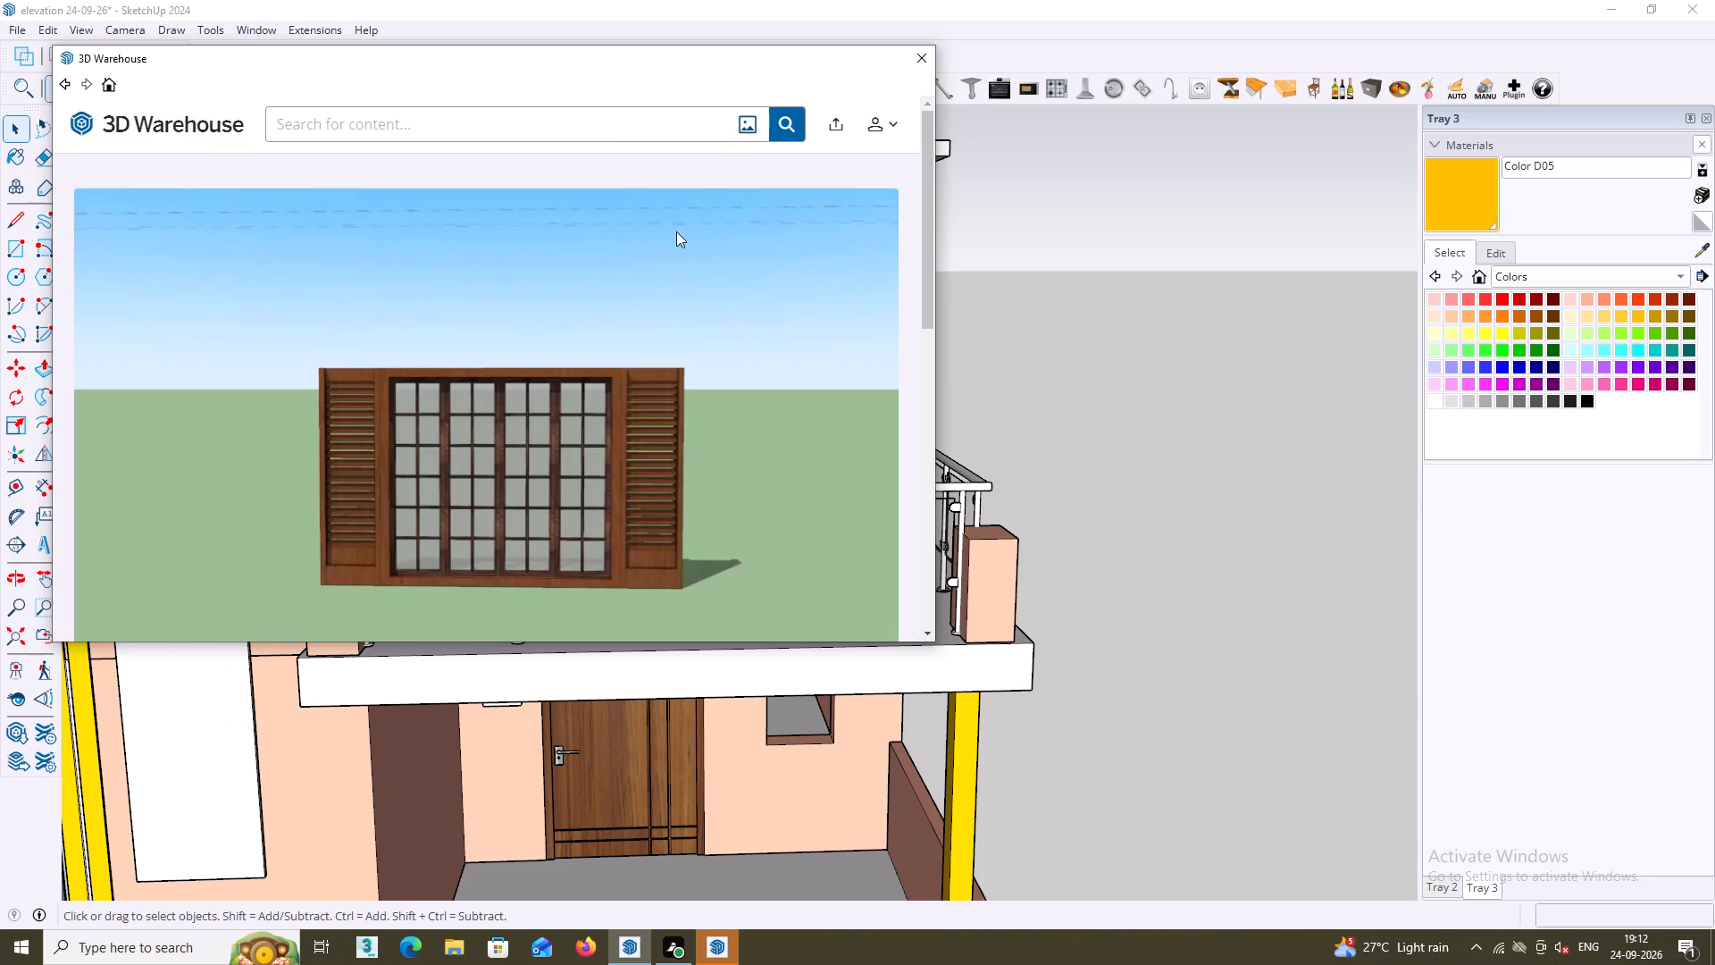
pyautogui.click(64, 81)
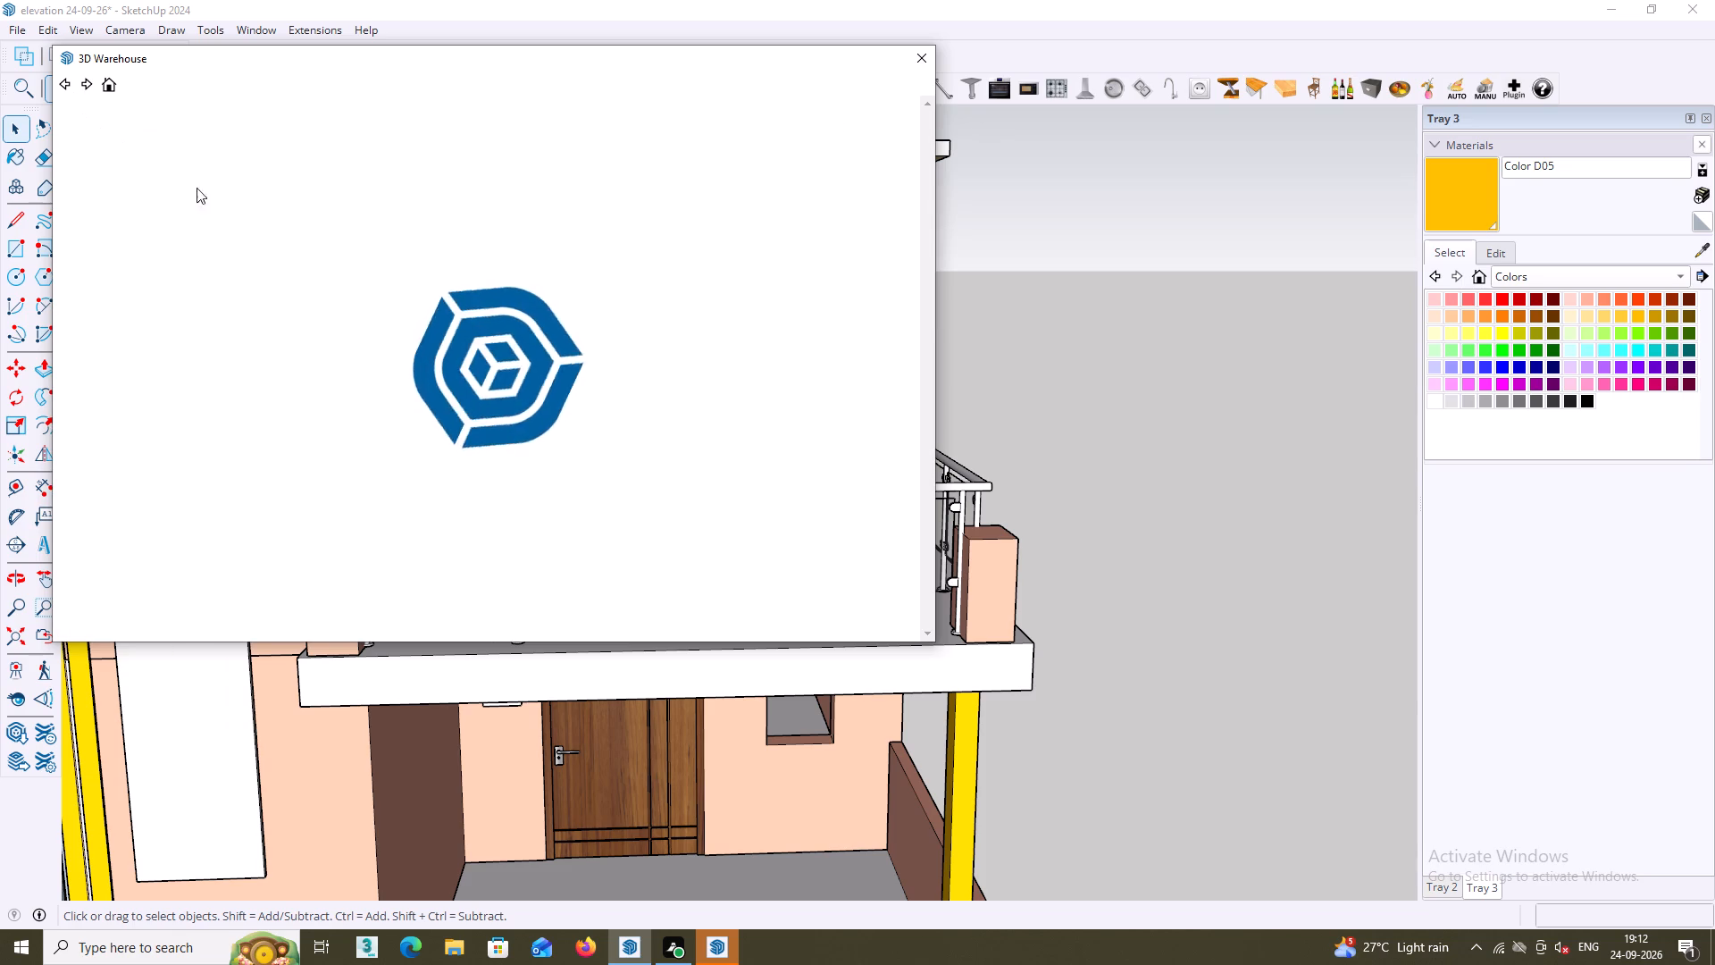
# Download the white two-pane 120x110cm Window model with blue glass from the window results directly into the house model.
pyautogui.scroll(-2, 426, 218)
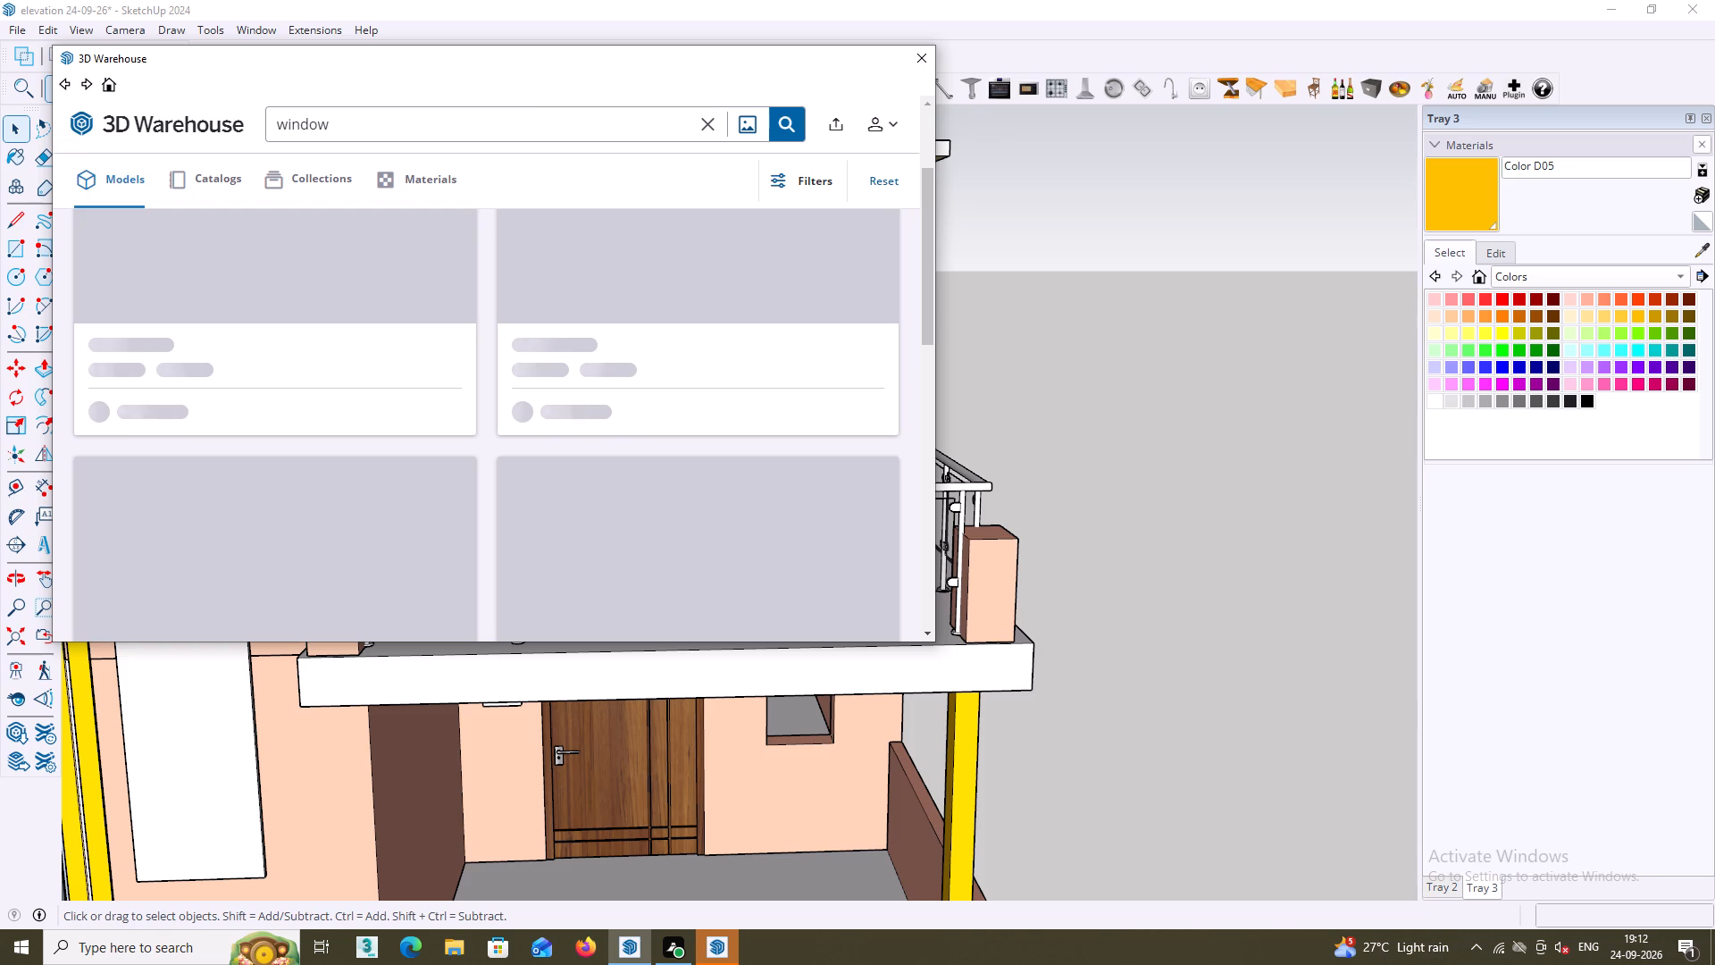
pyautogui.scroll(1, 426, 333)
pyautogui.scroll(-2, 426, 333)
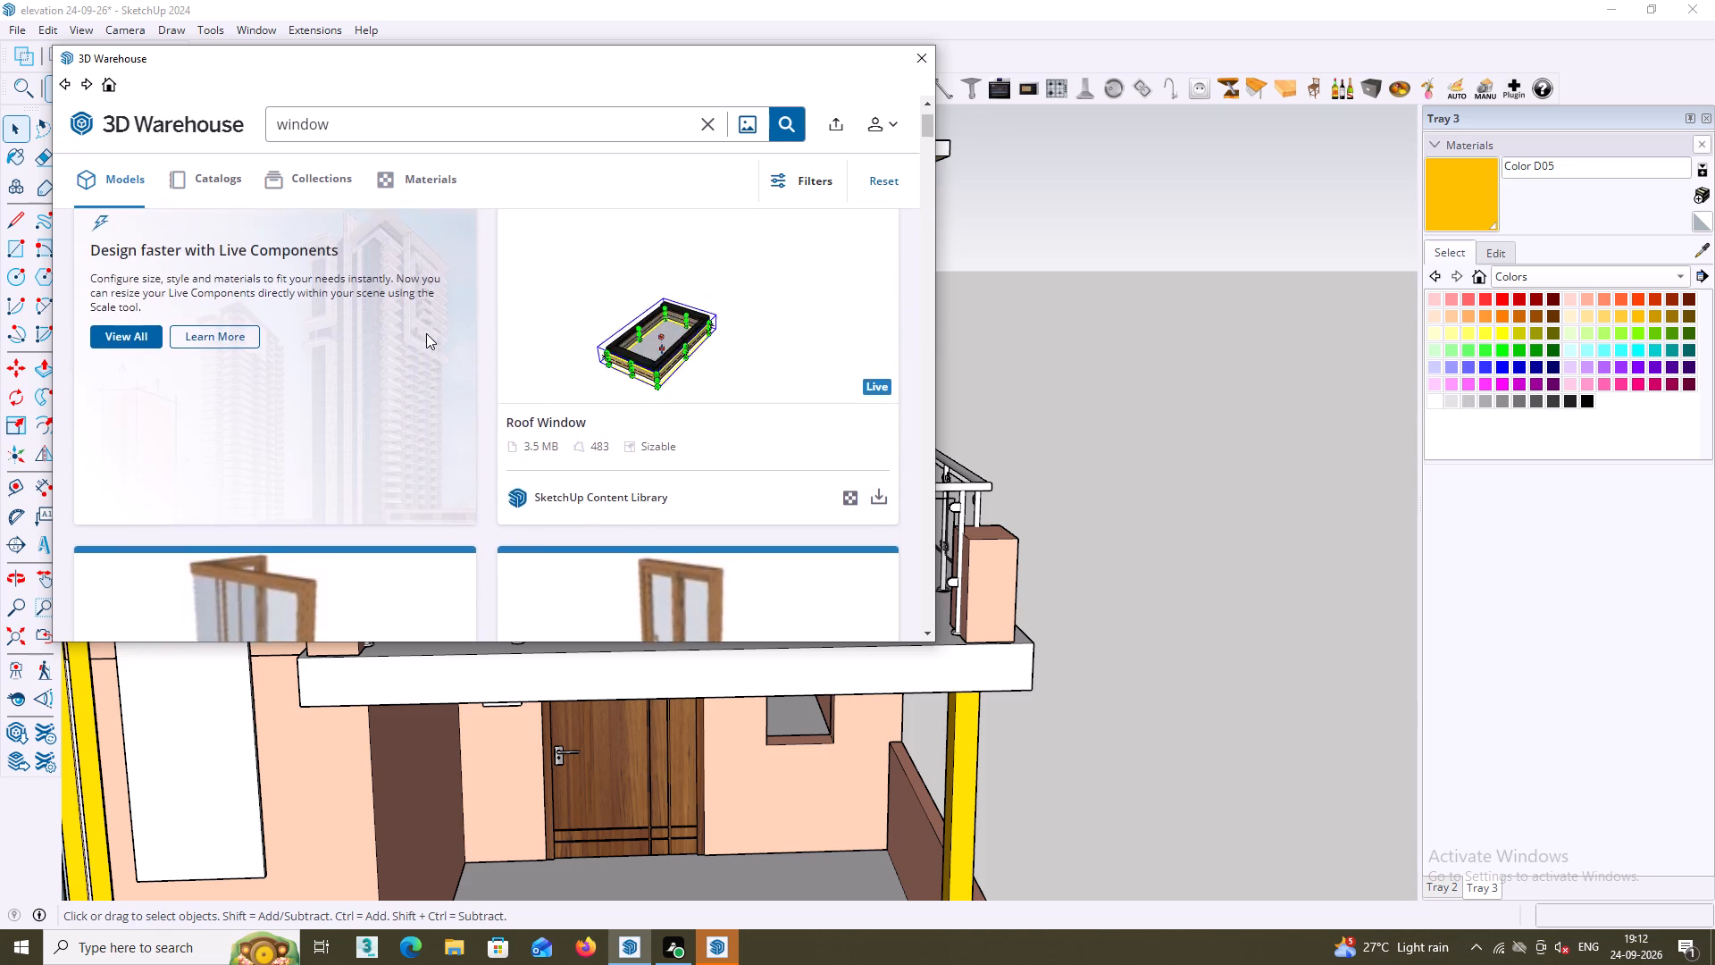
pyautogui.scroll(-5, 426, 333)
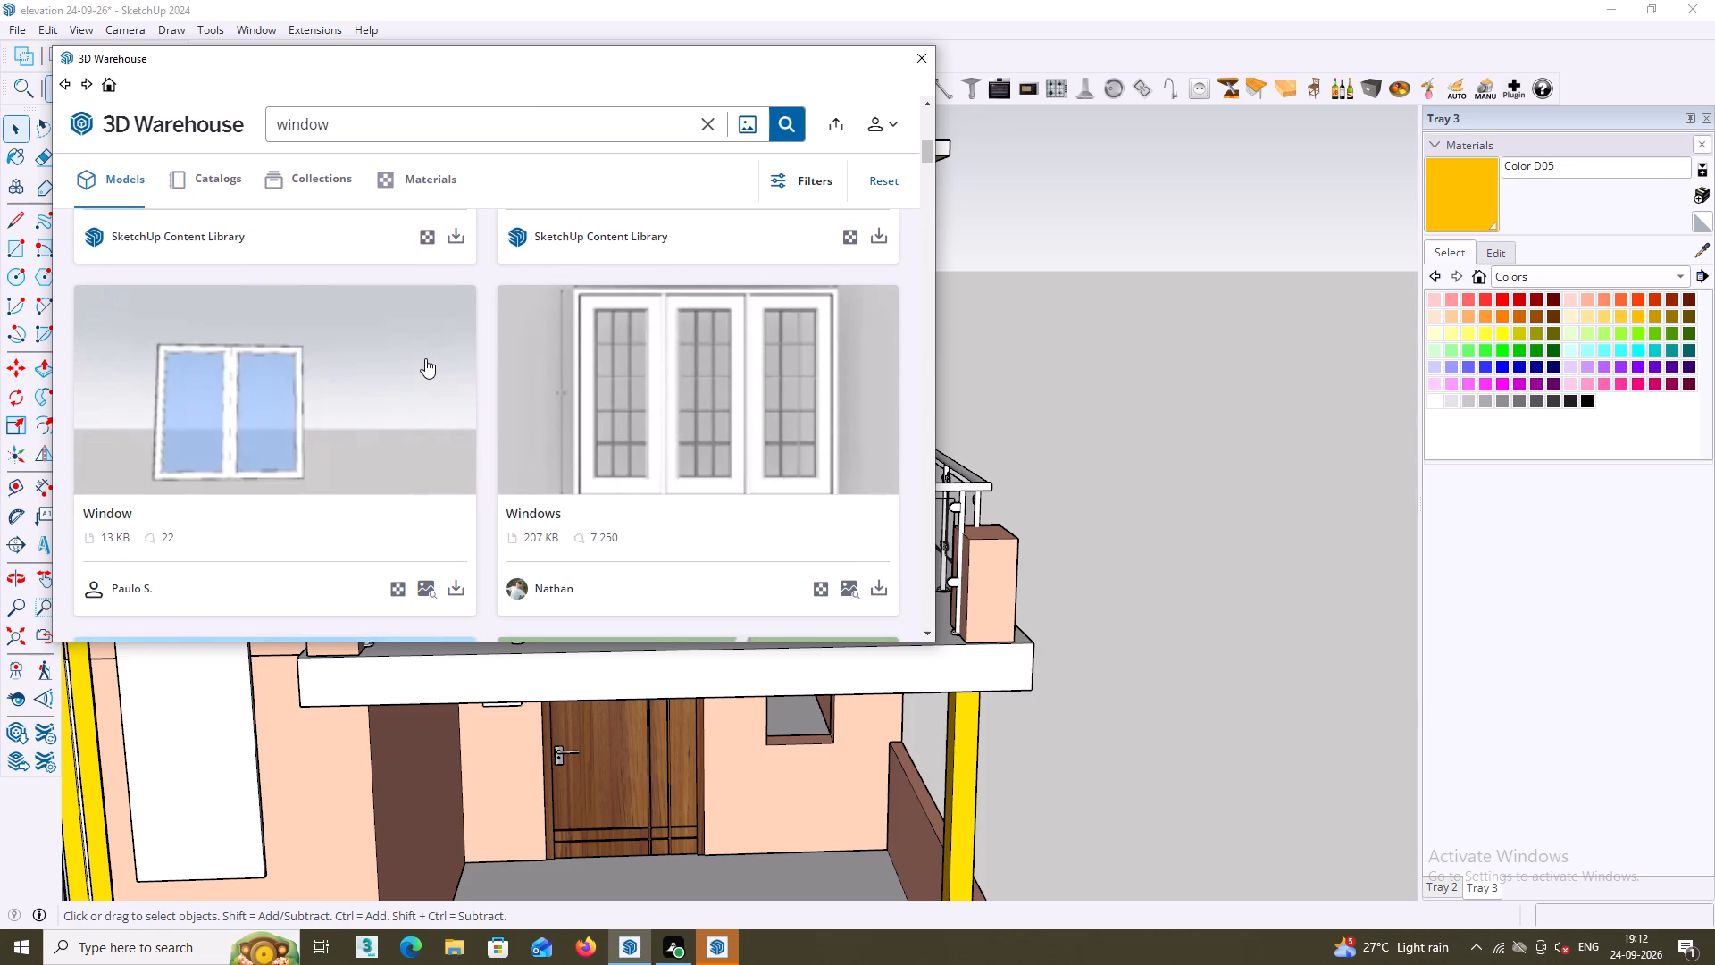
pyautogui.scroll(-5, 423, 365)
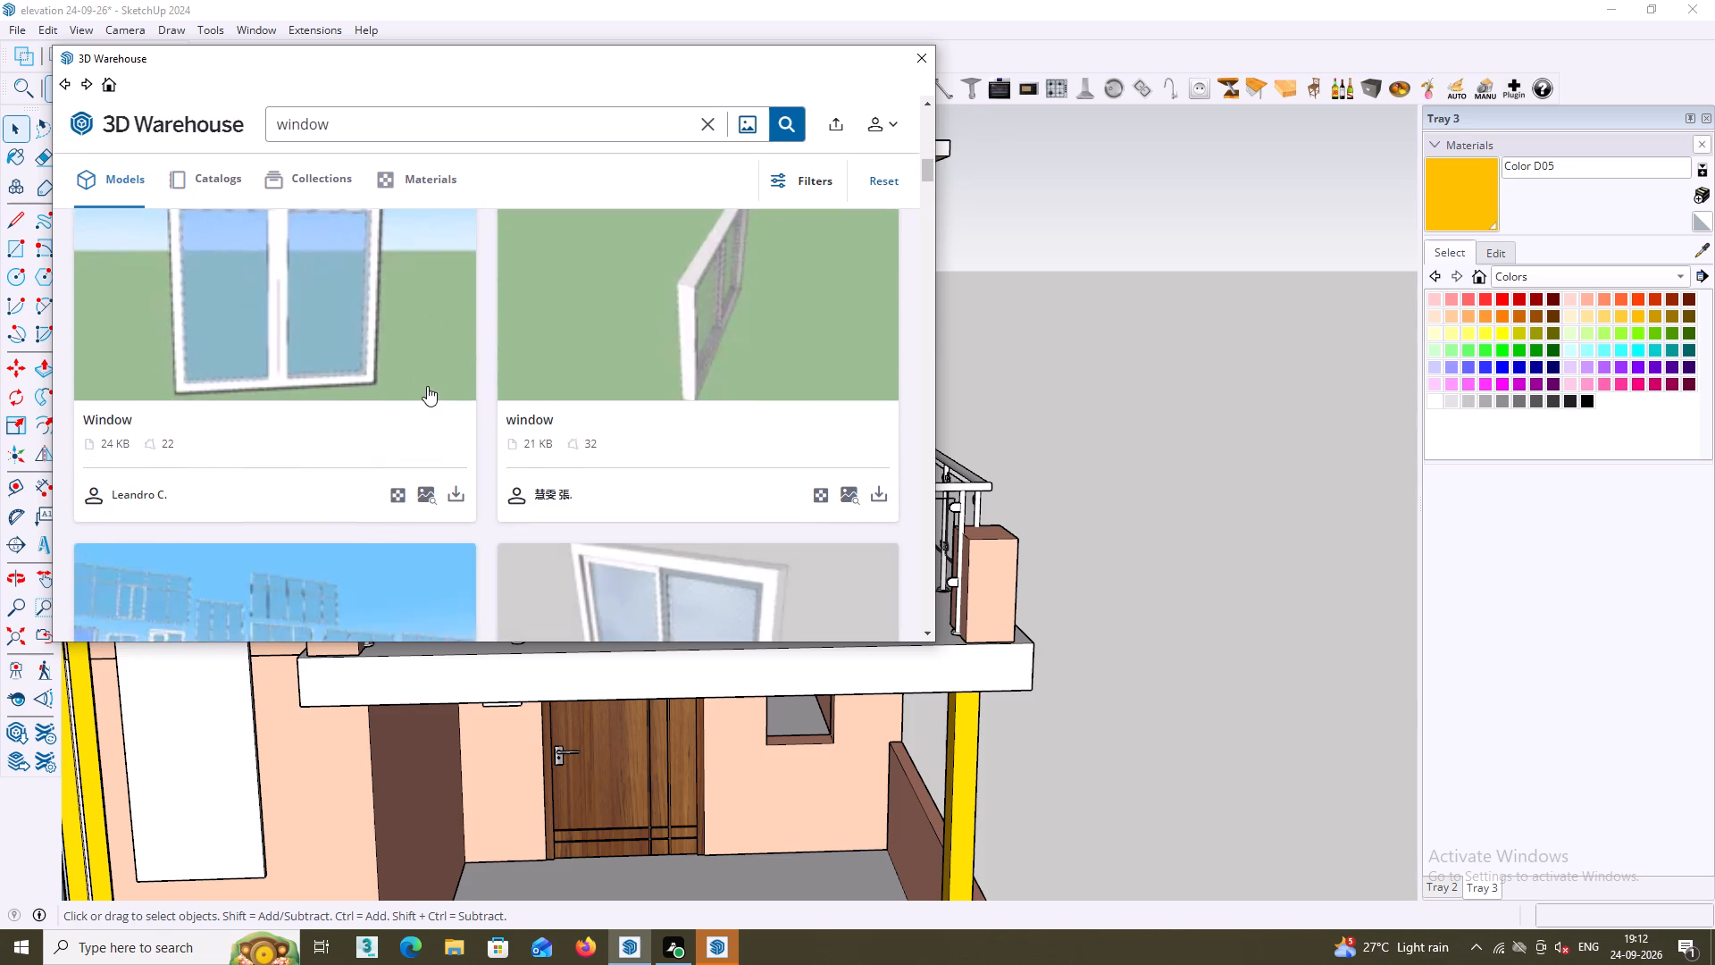
pyautogui.scroll(-3, 427, 384)
pyautogui.scroll(4, 437, 381)
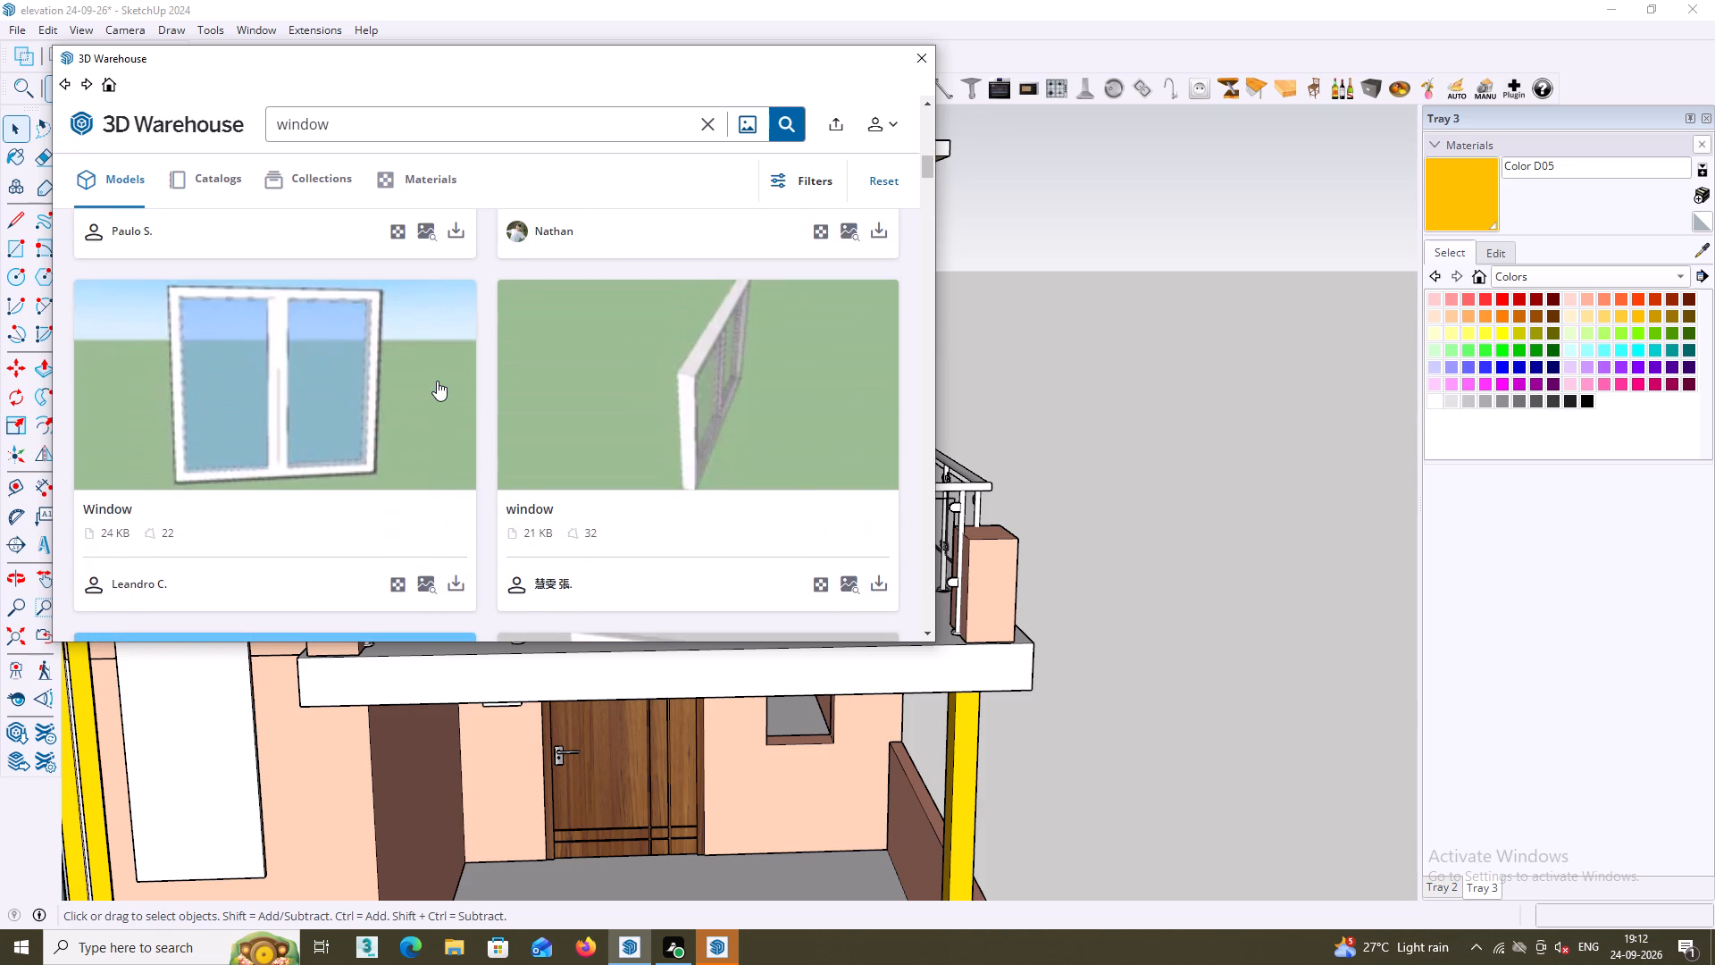
pyautogui.click(372, 397)
pyautogui.scroll(-3, 486, 509)
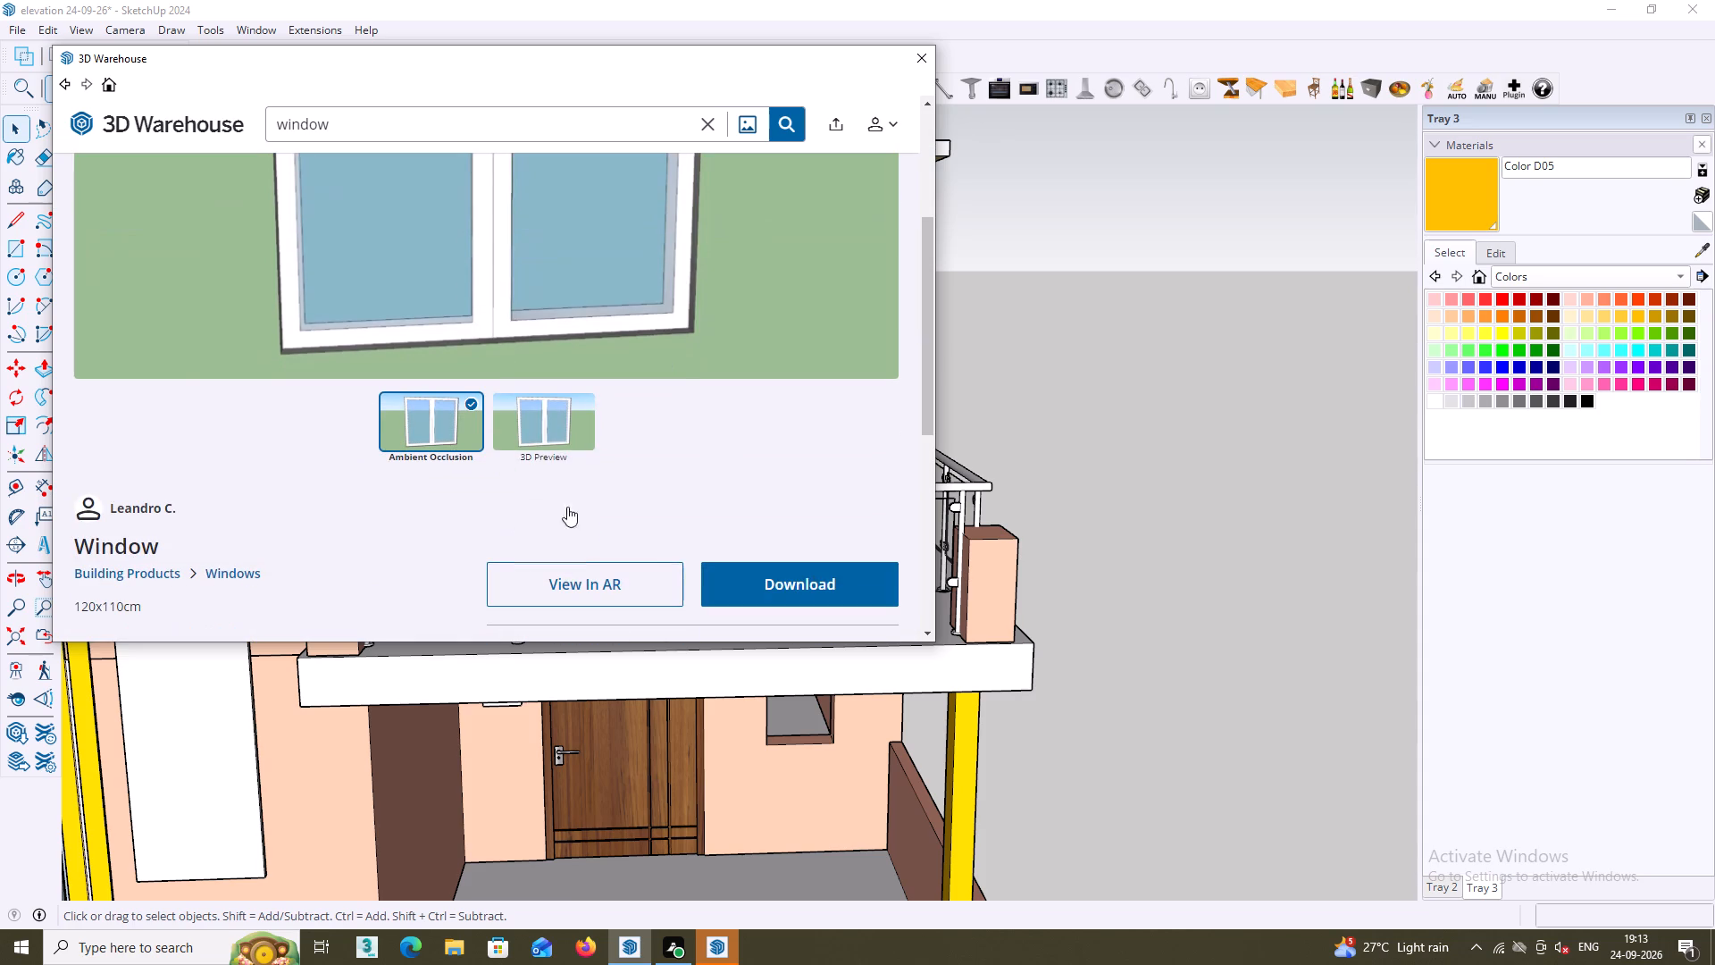
pyautogui.click(753, 585)
pyautogui.click(416, 368)
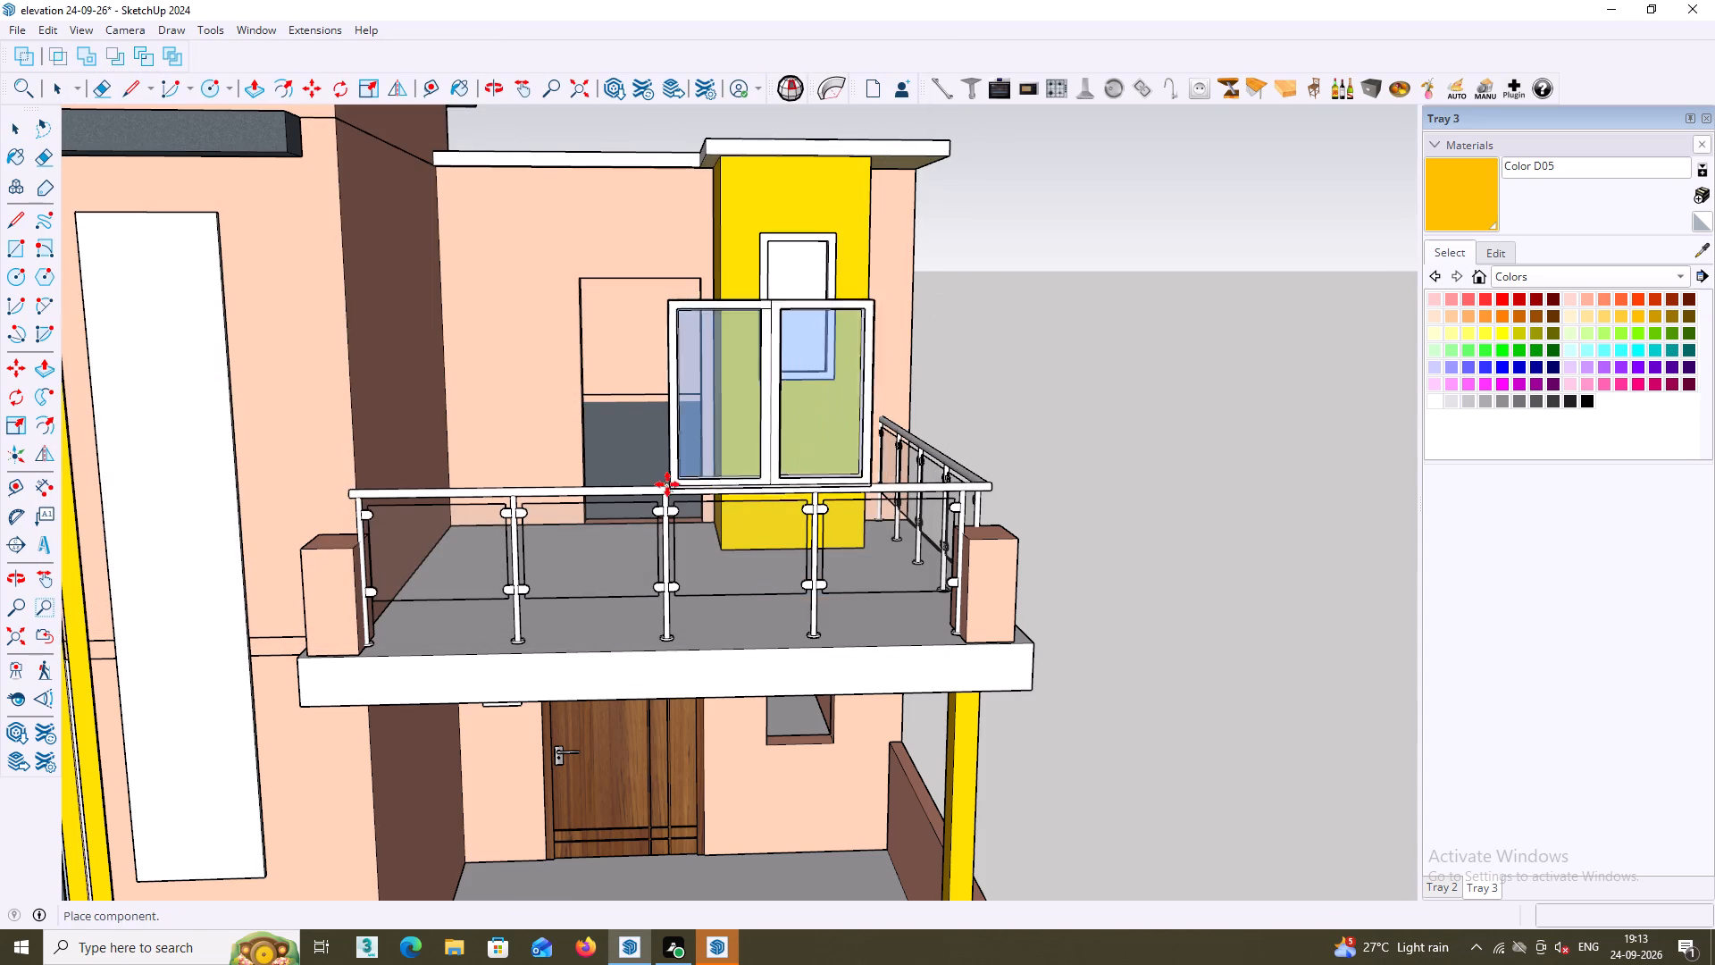
# Place the white two-pane window at the lower corner of the balcony opening farthest from the yellow column.
pyautogui.scroll(5, 620, 489)
pyautogui.moveTo(602, 468); pyautogui.dragTo(593, 535, button='middle')
pyautogui.moveTo(606, 452); pyautogui.dragTo(594, 578, button='middle')
pyautogui.scroll(9, 582, 560)
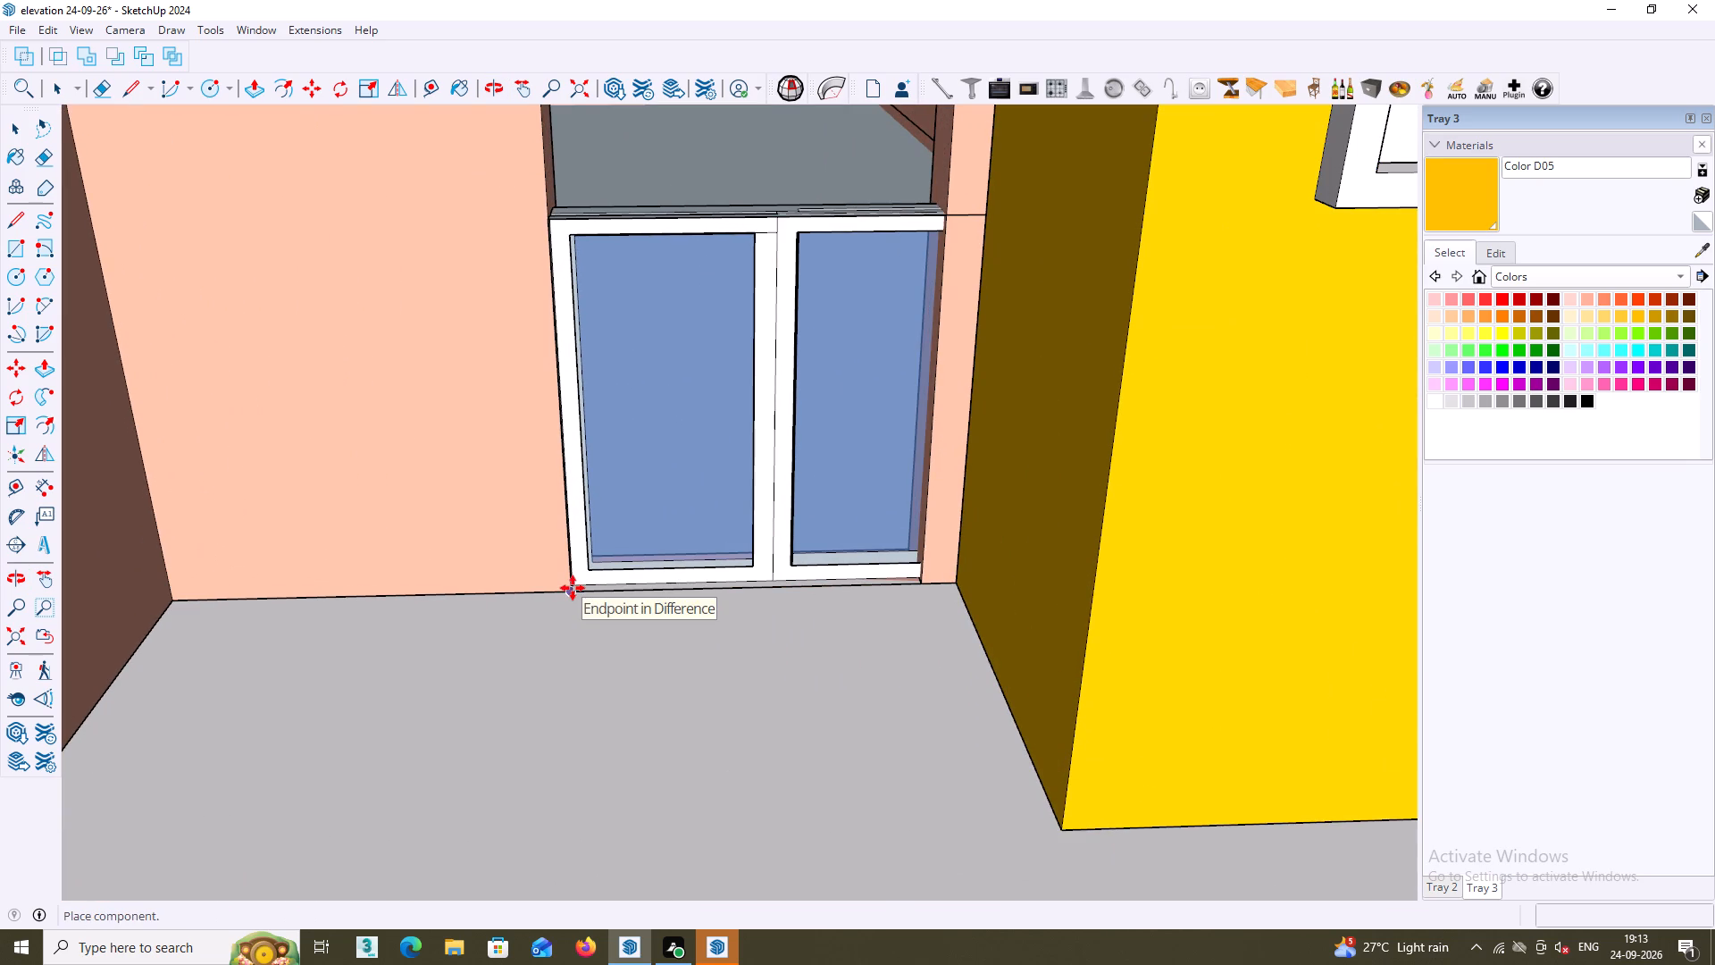
pyautogui.click(573, 588)
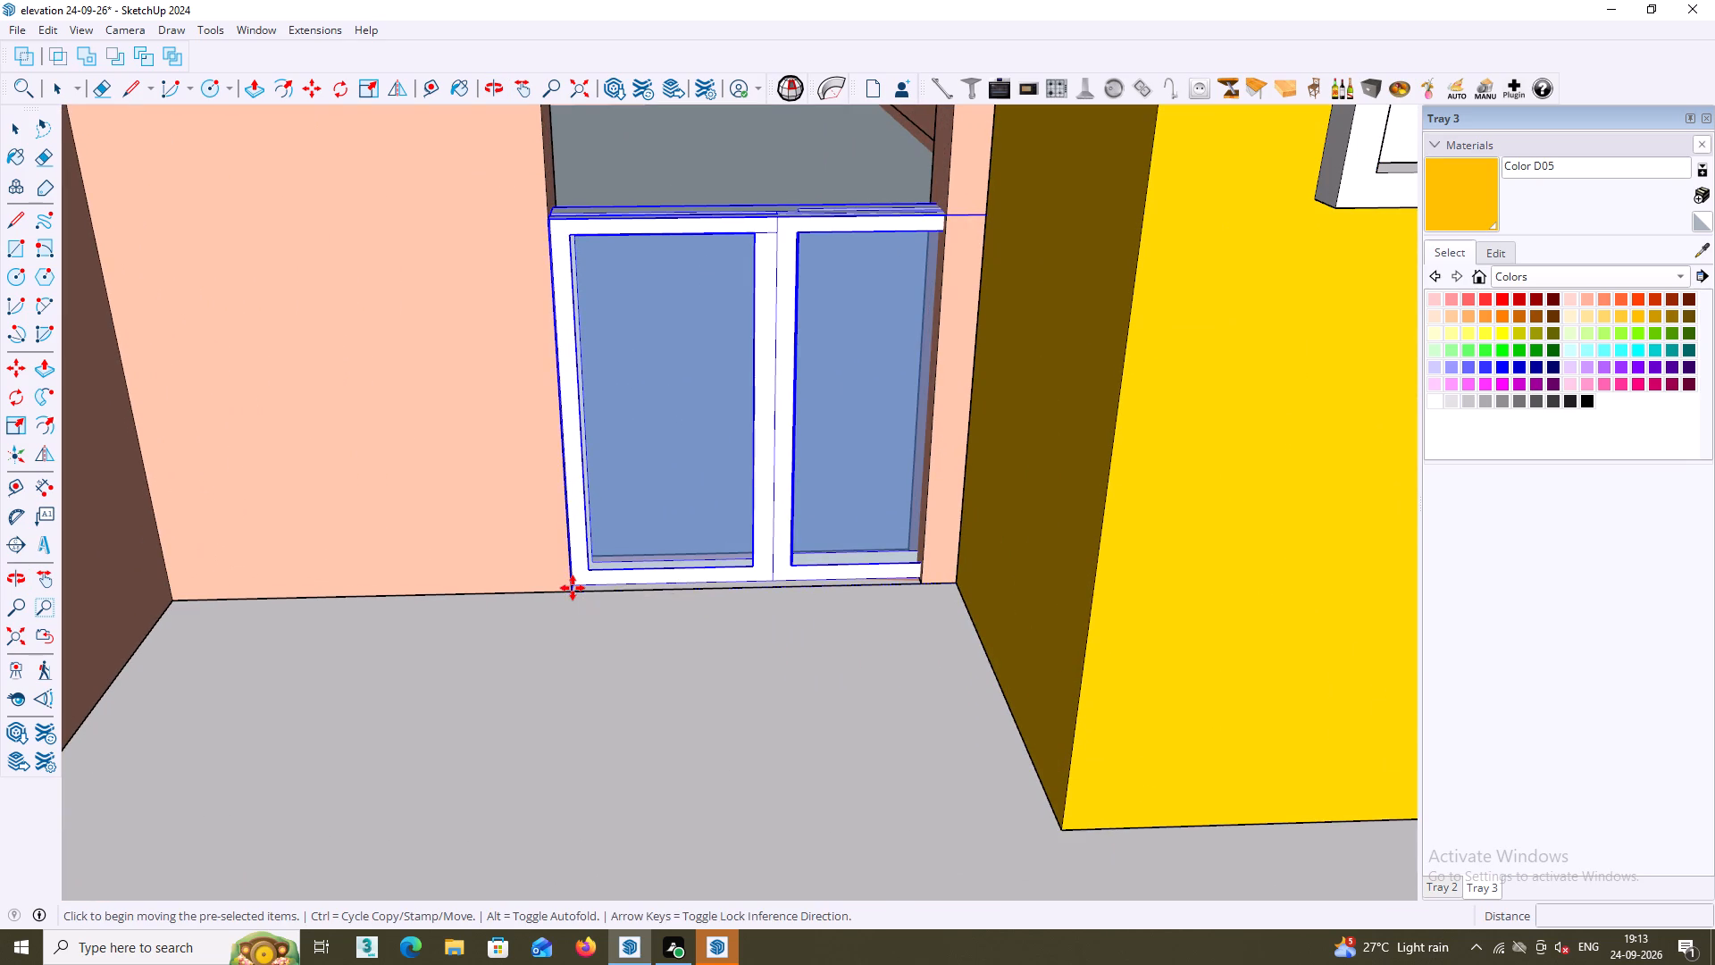
pyautogui.click(1006, 214)
pyautogui.press('Escape')
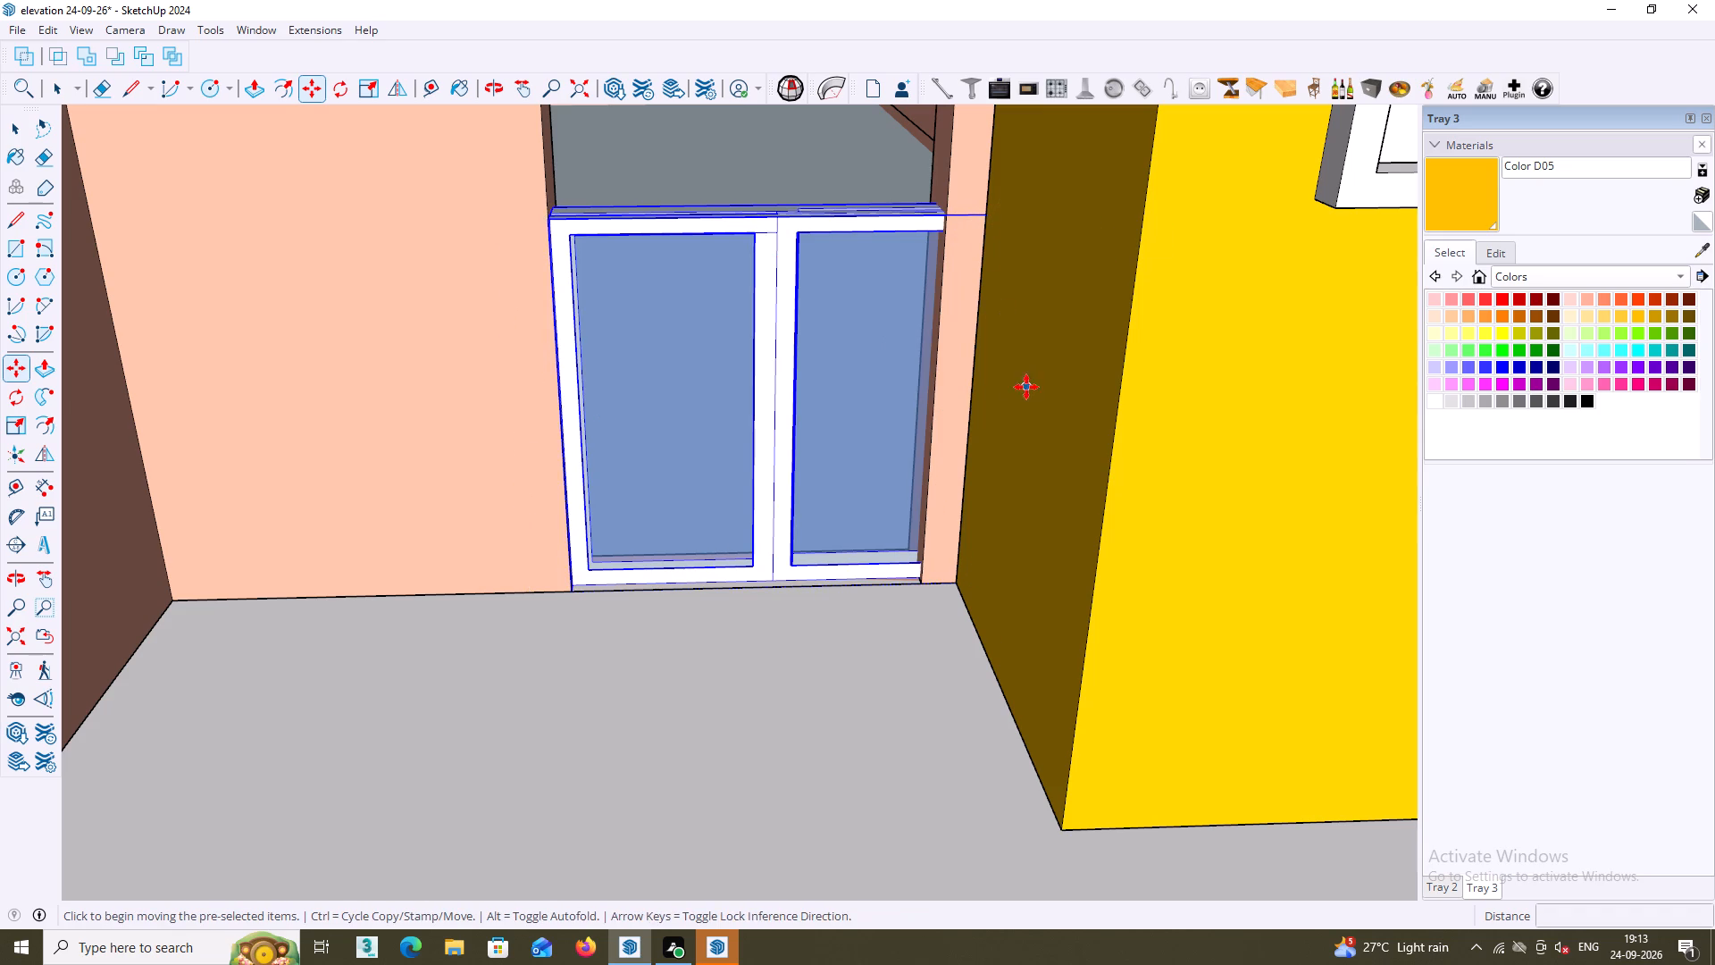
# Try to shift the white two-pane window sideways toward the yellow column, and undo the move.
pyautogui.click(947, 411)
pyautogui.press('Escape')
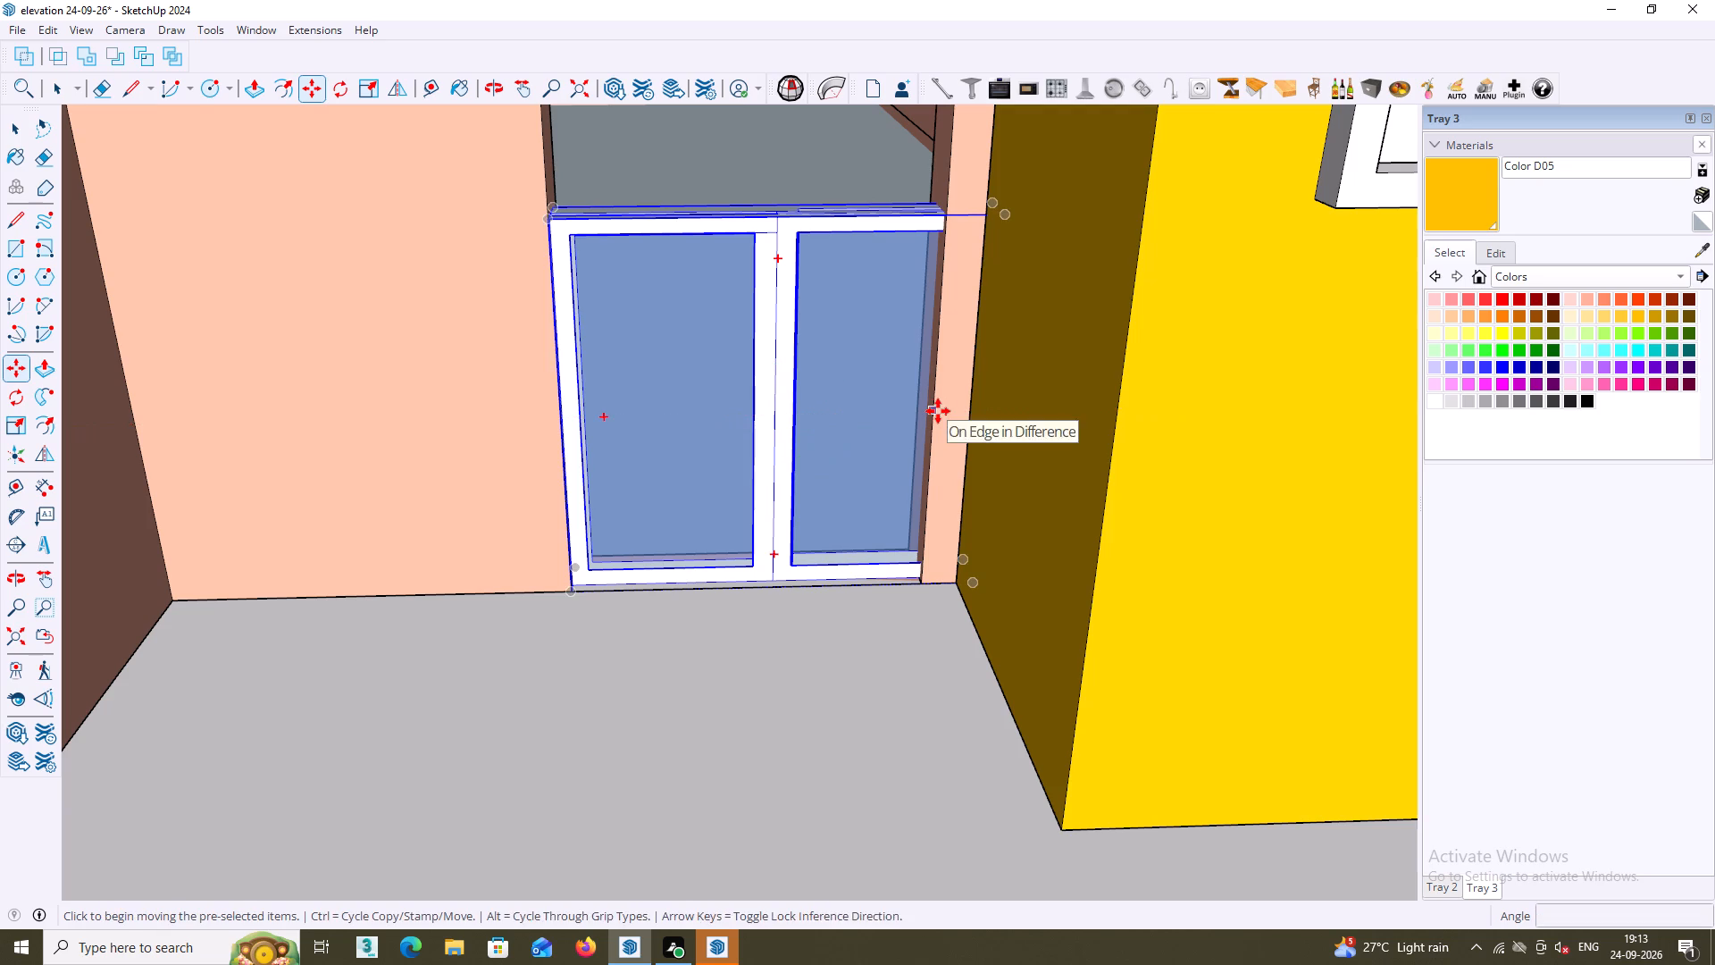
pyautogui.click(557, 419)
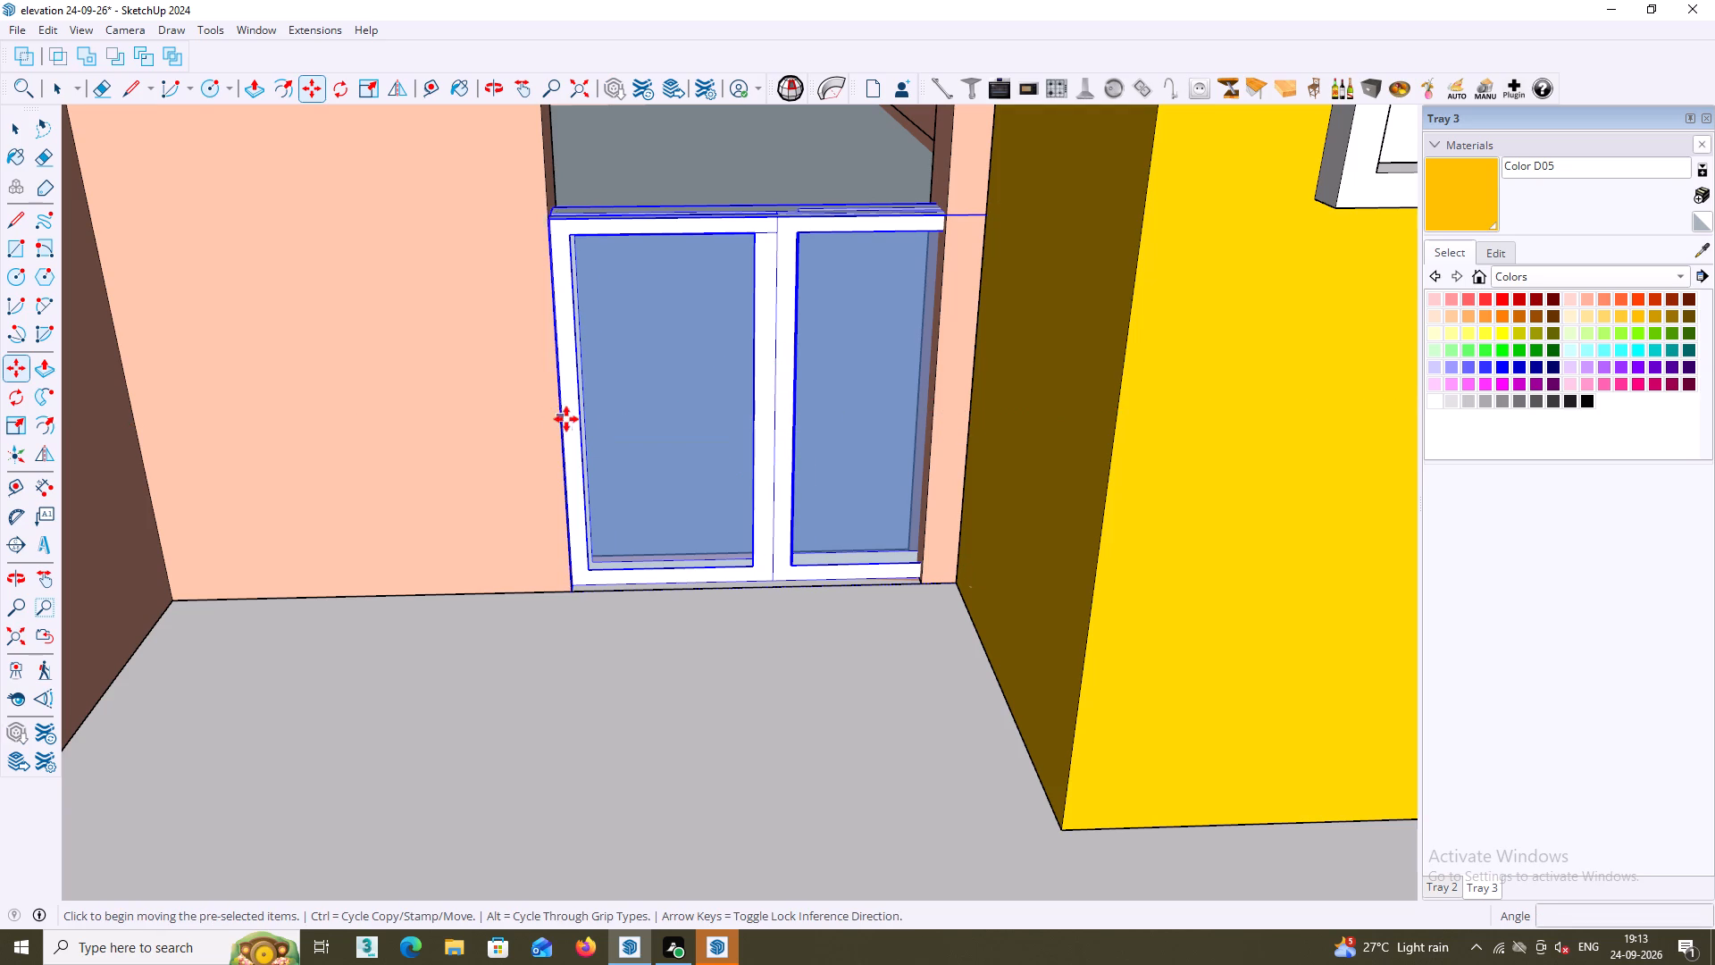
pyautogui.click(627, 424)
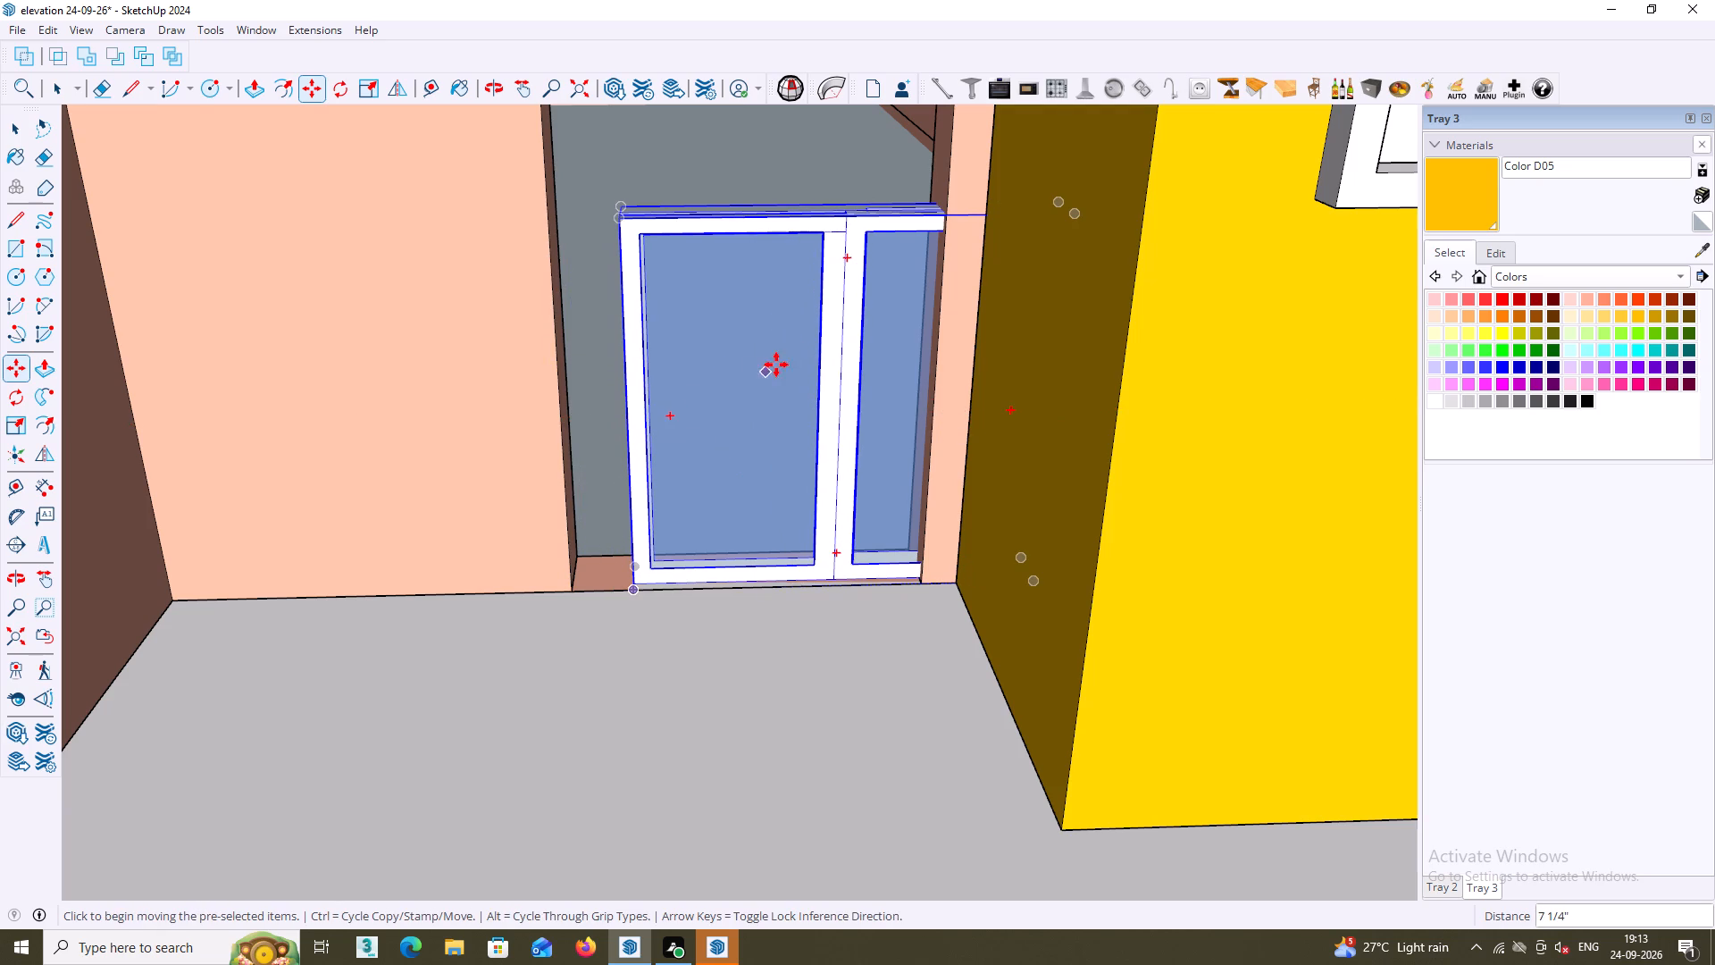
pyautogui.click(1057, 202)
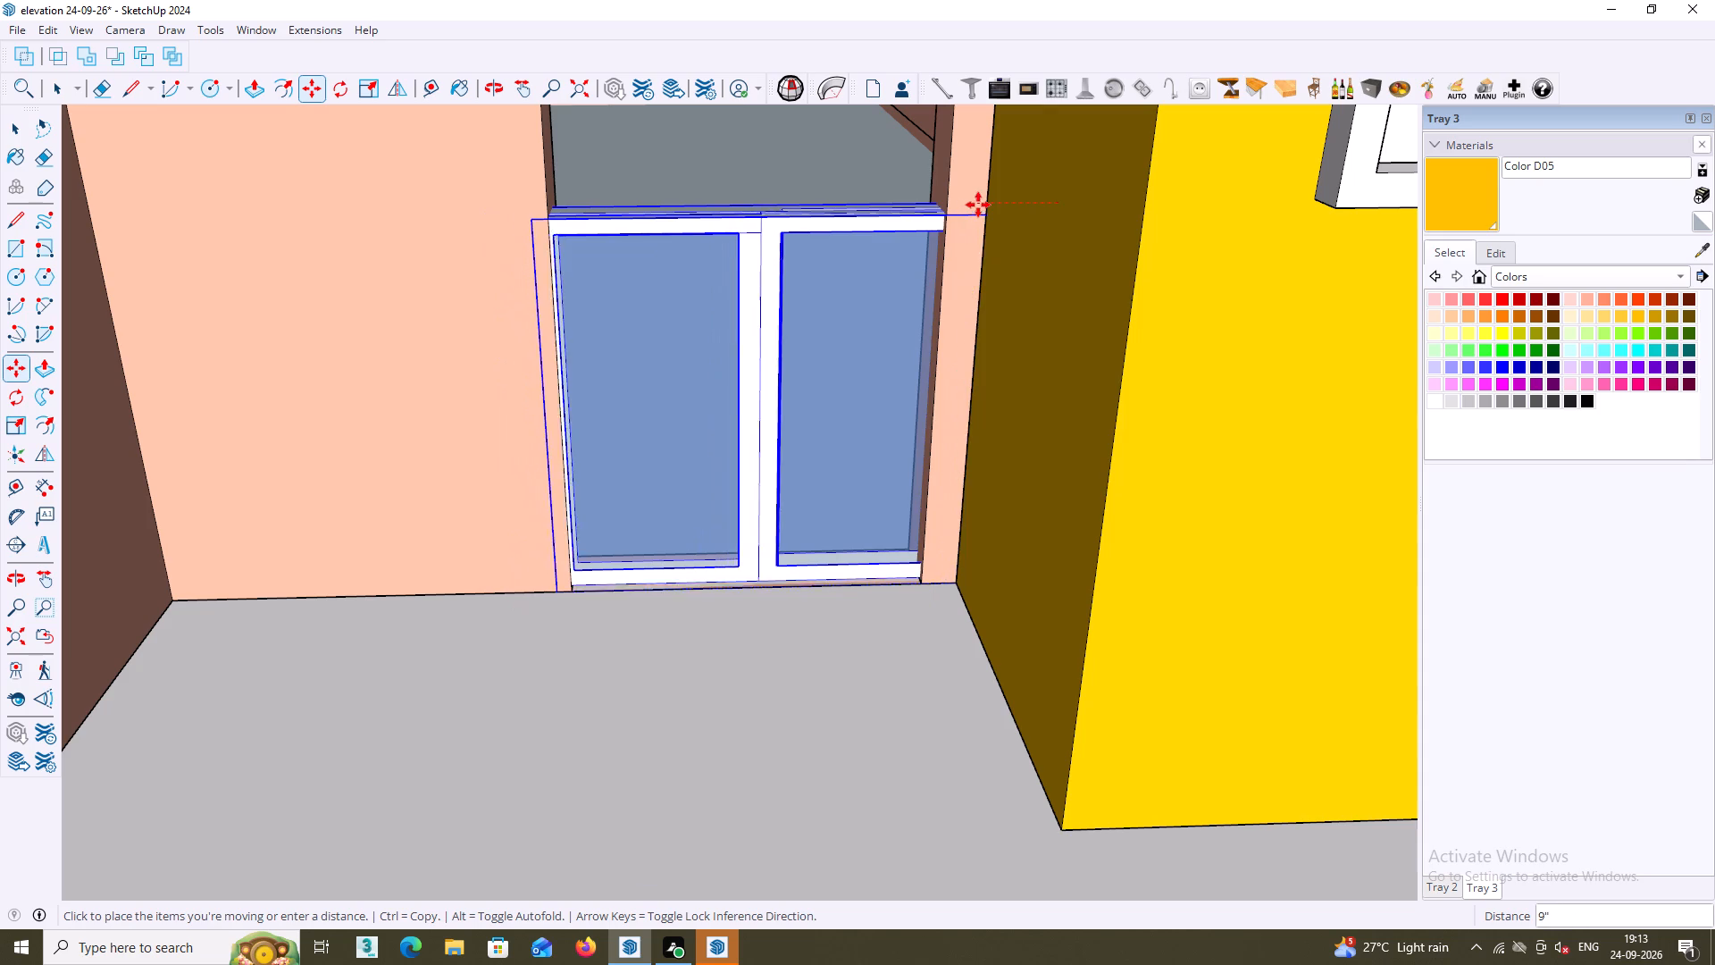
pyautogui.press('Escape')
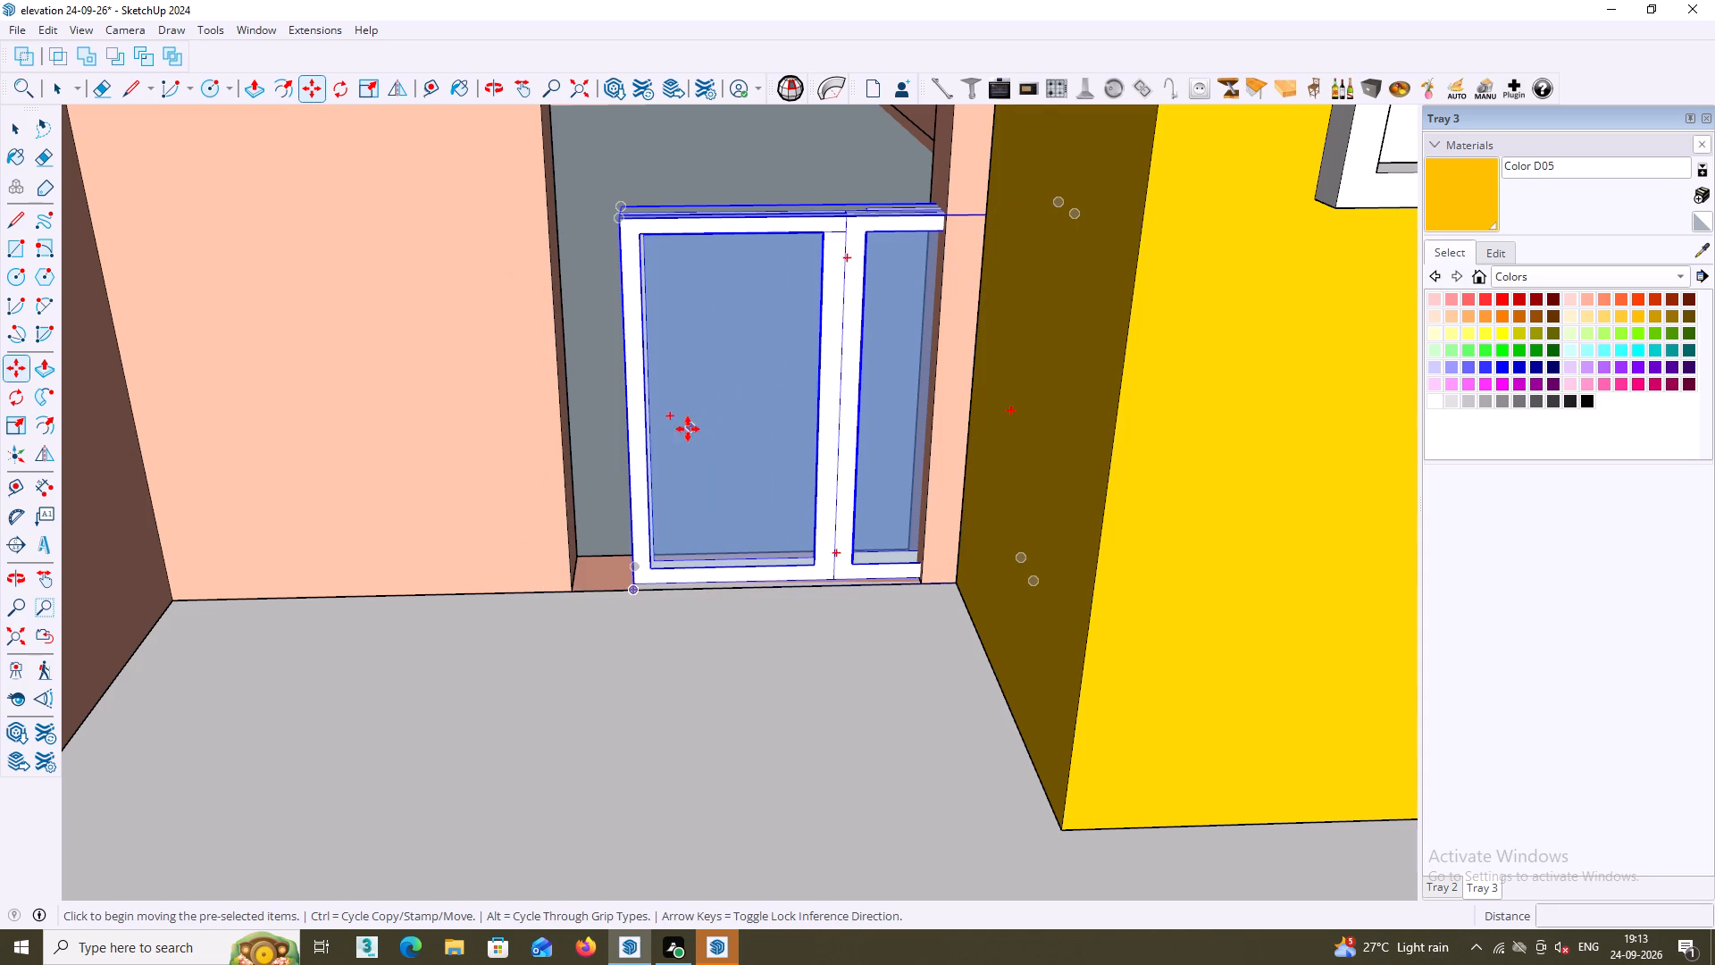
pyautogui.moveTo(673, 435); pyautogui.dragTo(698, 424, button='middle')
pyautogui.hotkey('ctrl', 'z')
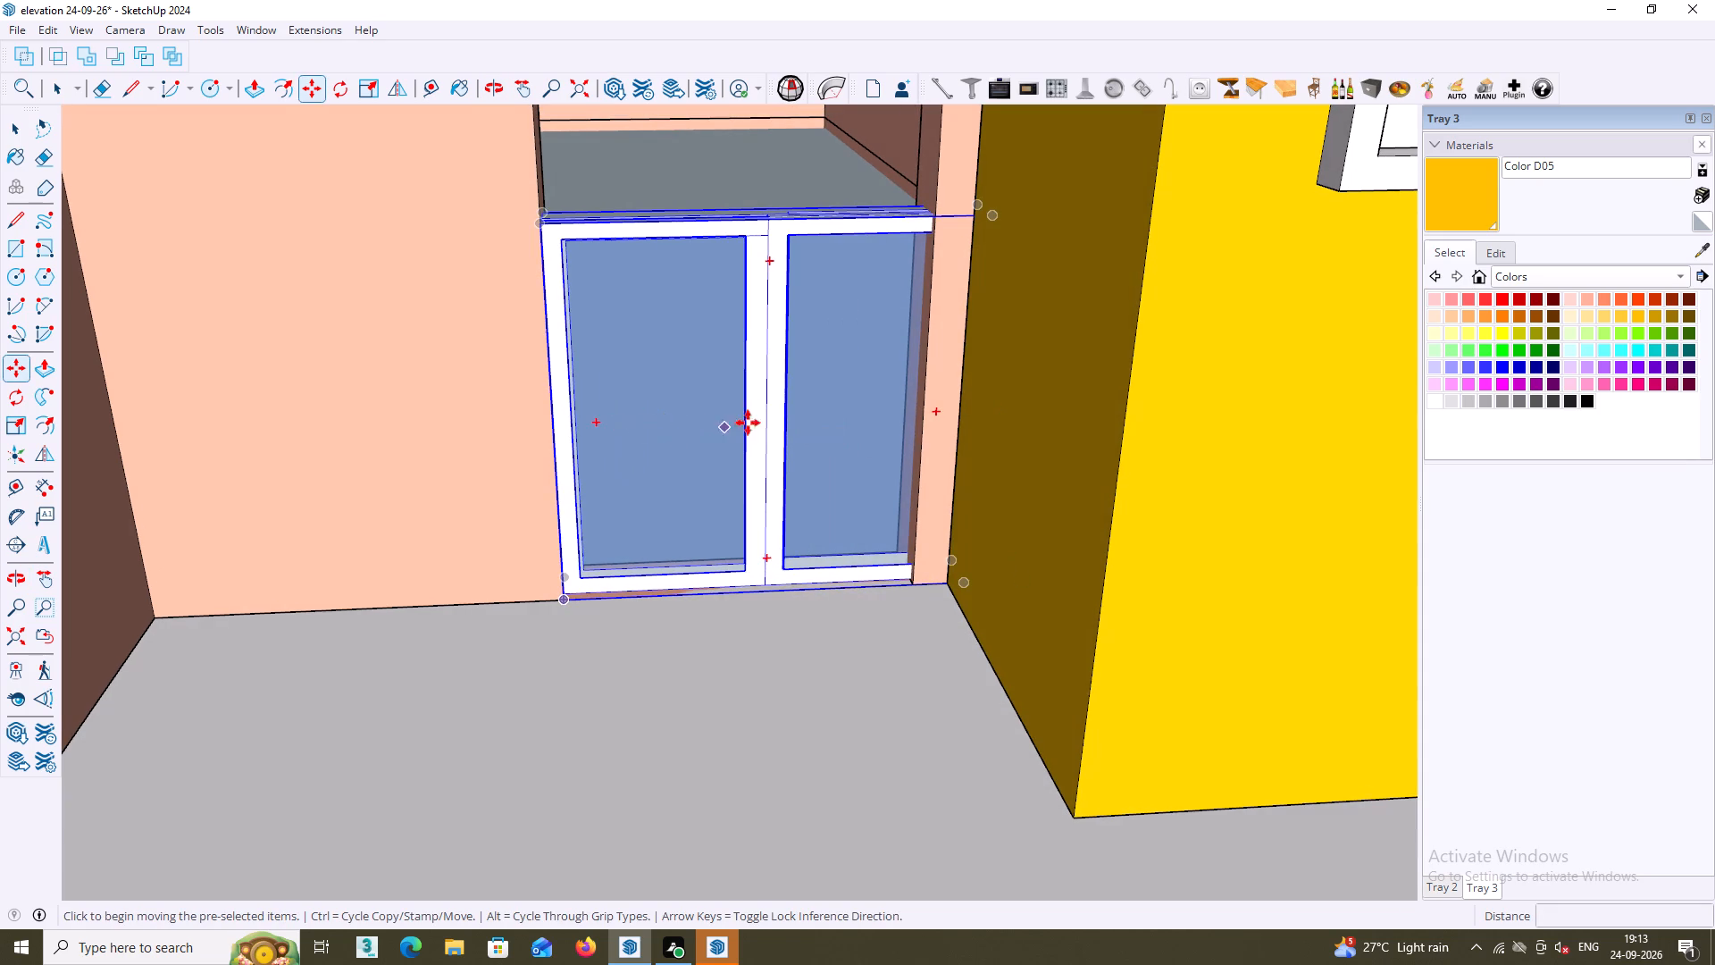
# Scale the white two-pane window's width by about 0.87 so its free side meets the opening's edge near the yellow column.
pyautogui.moveTo(782, 395); pyautogui.dragTo(728, 301, button='middle')
pyautogui.middleClick(782, 305)
pyautogui.moveTo(816, 323); pyautogui.dragTo(981, 330, button='middle')
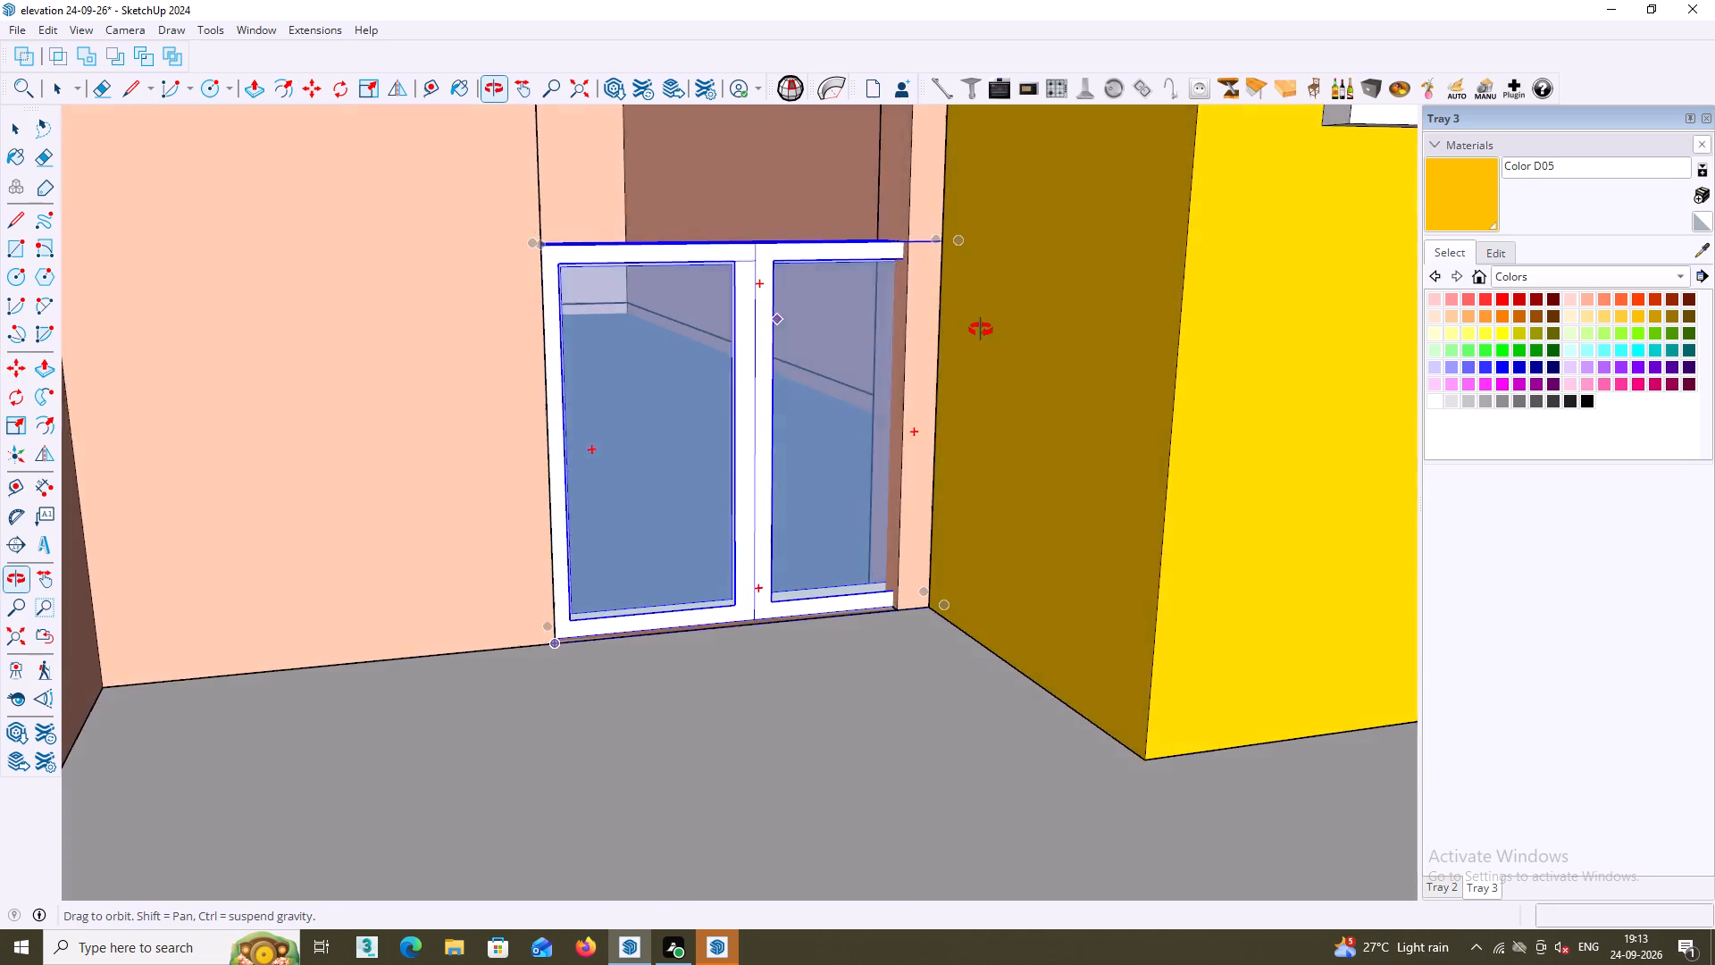
pyautogui.moveTo(981, 330); pyautogui.dragTo(1008, 326, button='middle')
pyautogui.press('s')
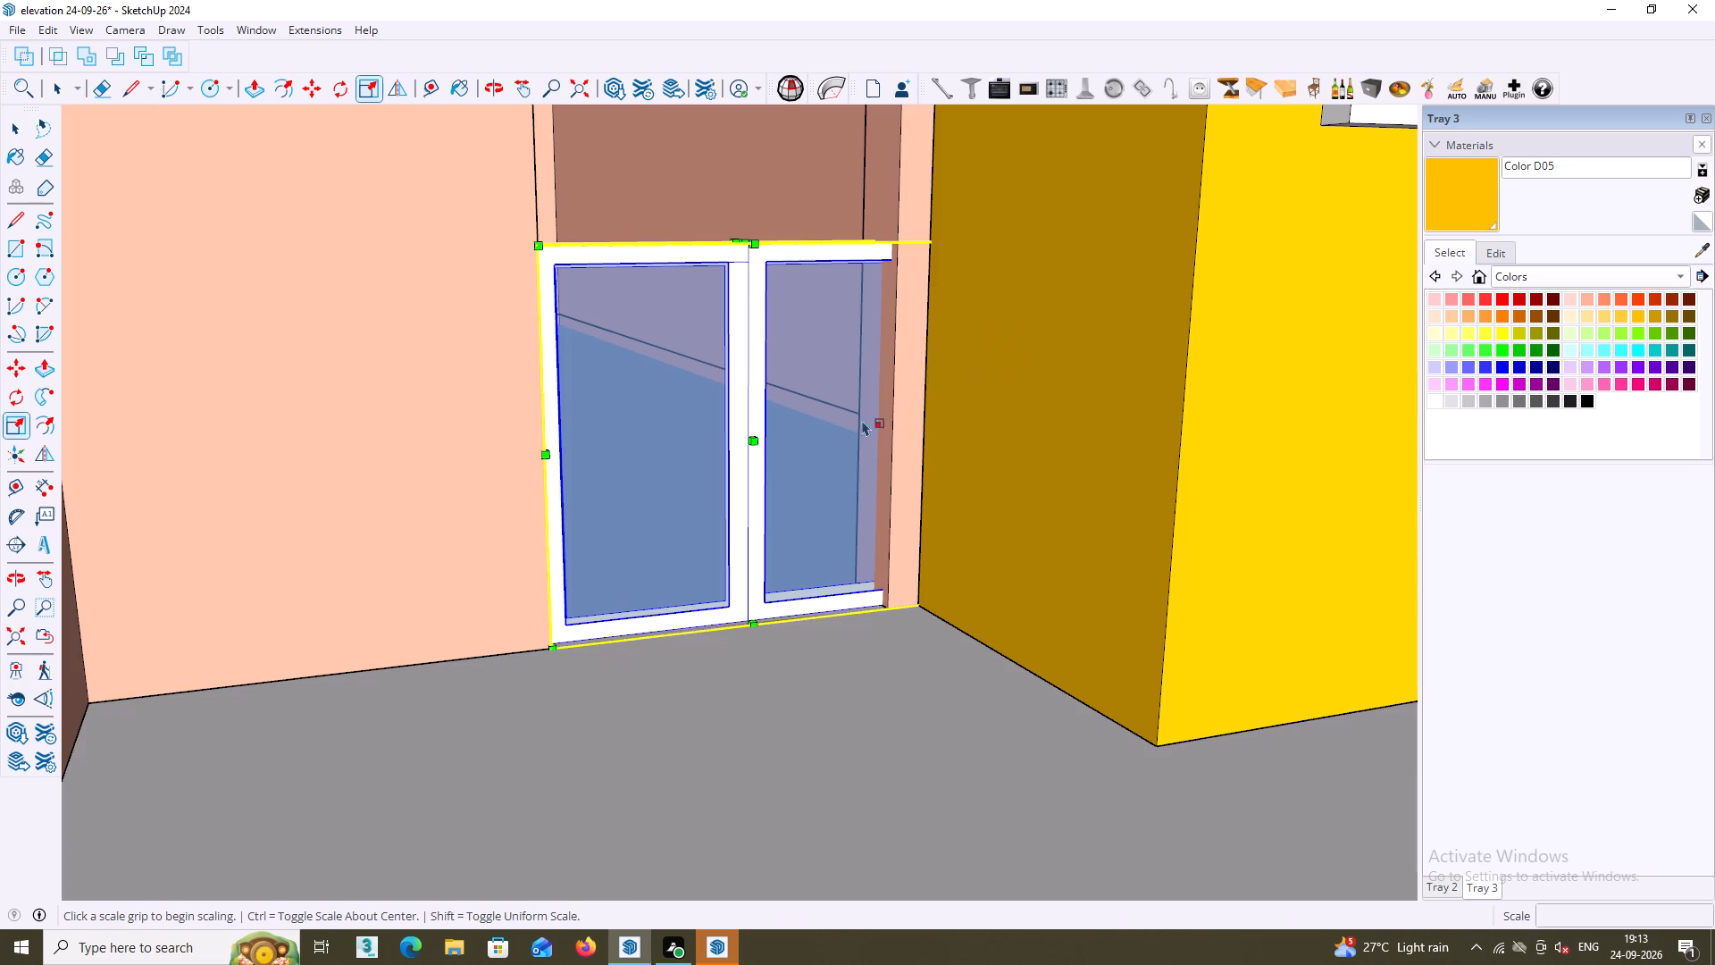
pyautogui.moveTo(876, 424); pyautogui.dragTo(857, 422, button='middle')
pyautogui.scroll(4, 933, 392)
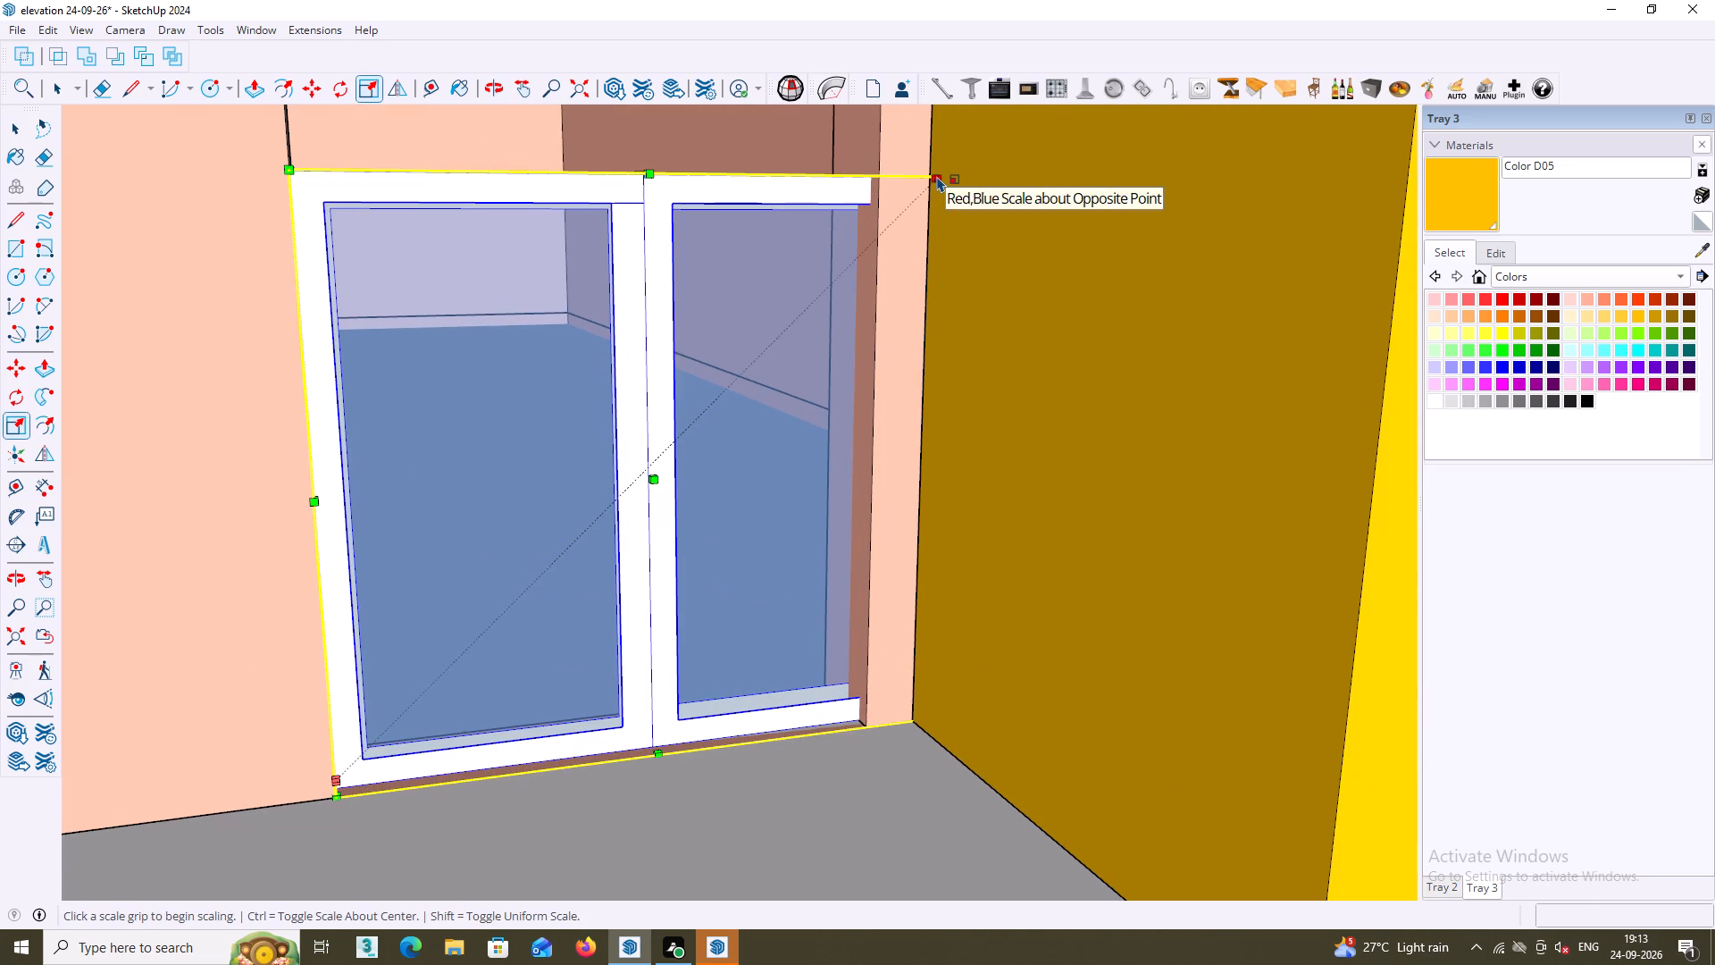
pyautogui.doubleClick(937, 176)
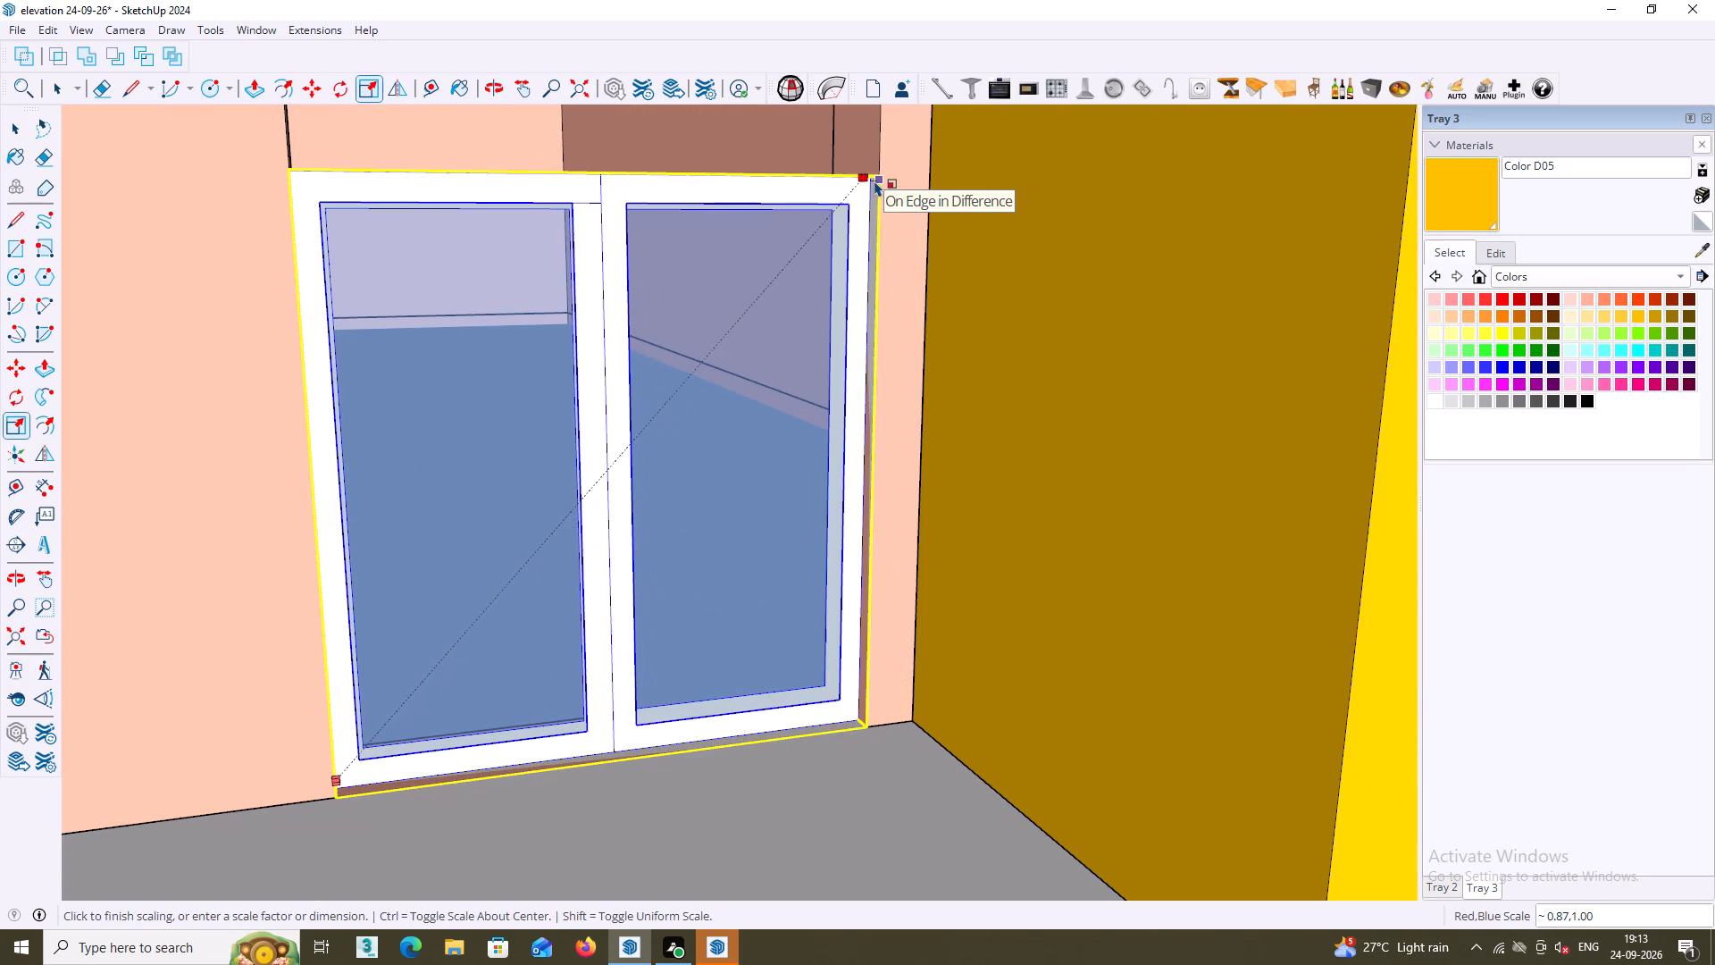
pyautogui.doubleClick(874, 180)
pyautogui.scroll(-1, 862, 207)
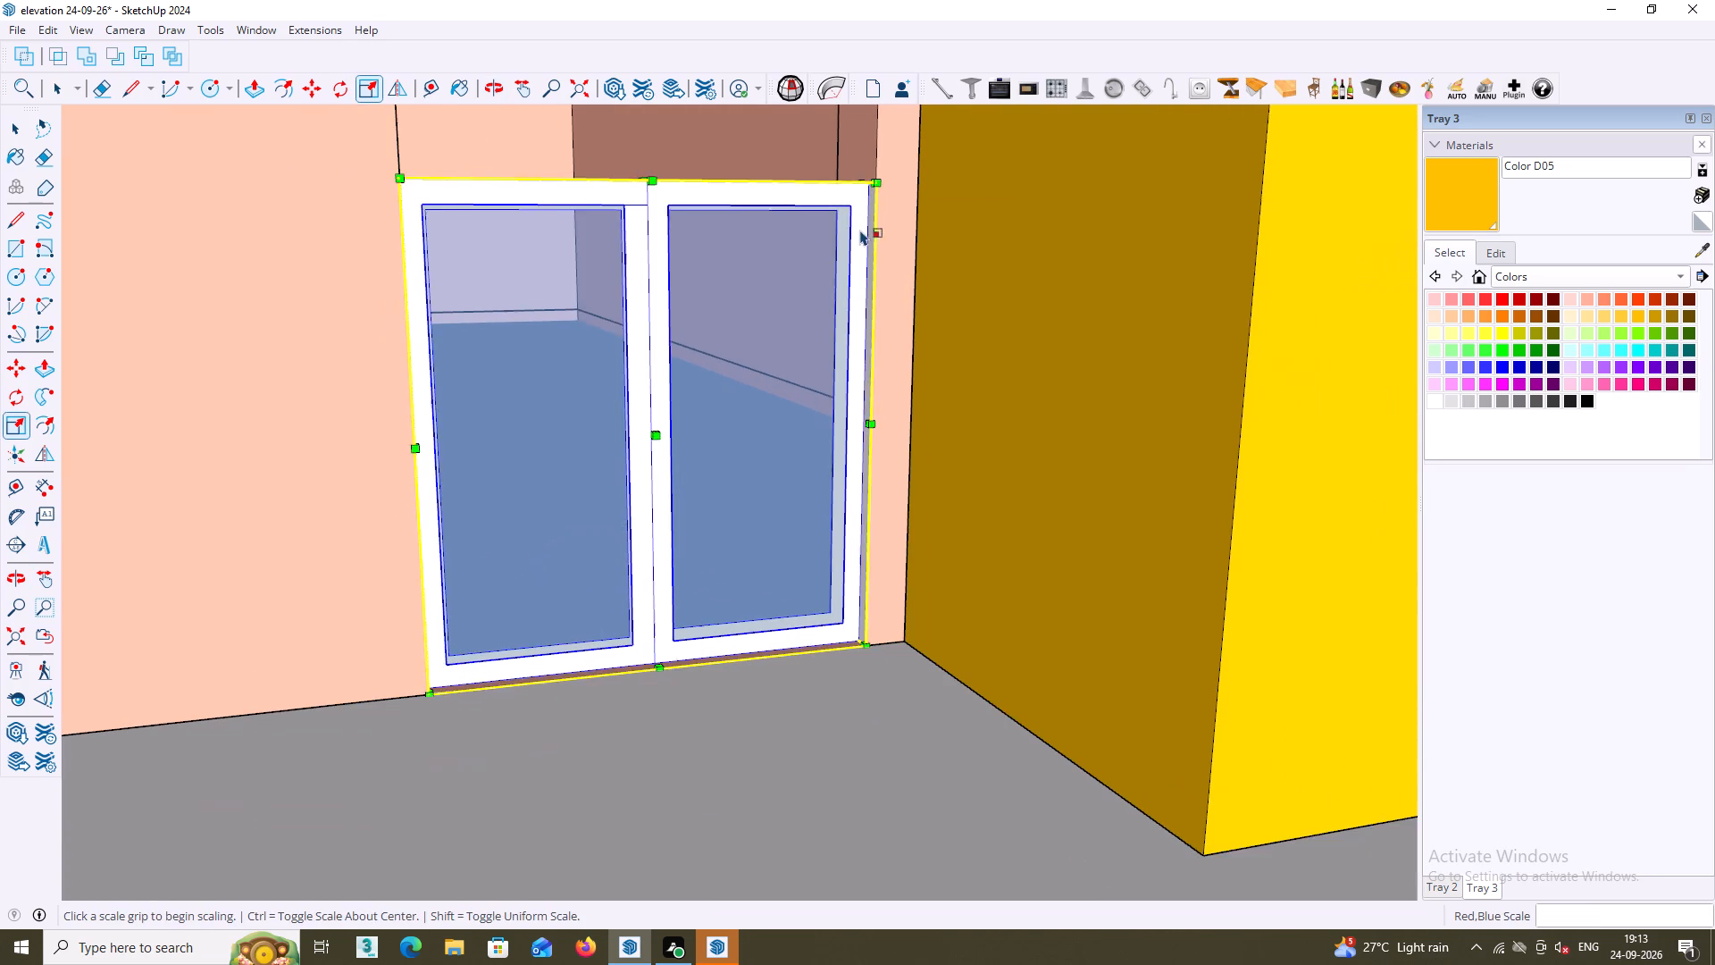
pyautogui.scroll(-2, 860, 230)
# Scale the white two-pane window's height by about 1.94 so it reaches the top edge of the balcony opening.
pyautogui.keyDown('shift'); pyautogui.moveTo(817, 395); pyautogui.dragTo(849, 613, button='middle'); pyautogui.keyUp('shift')
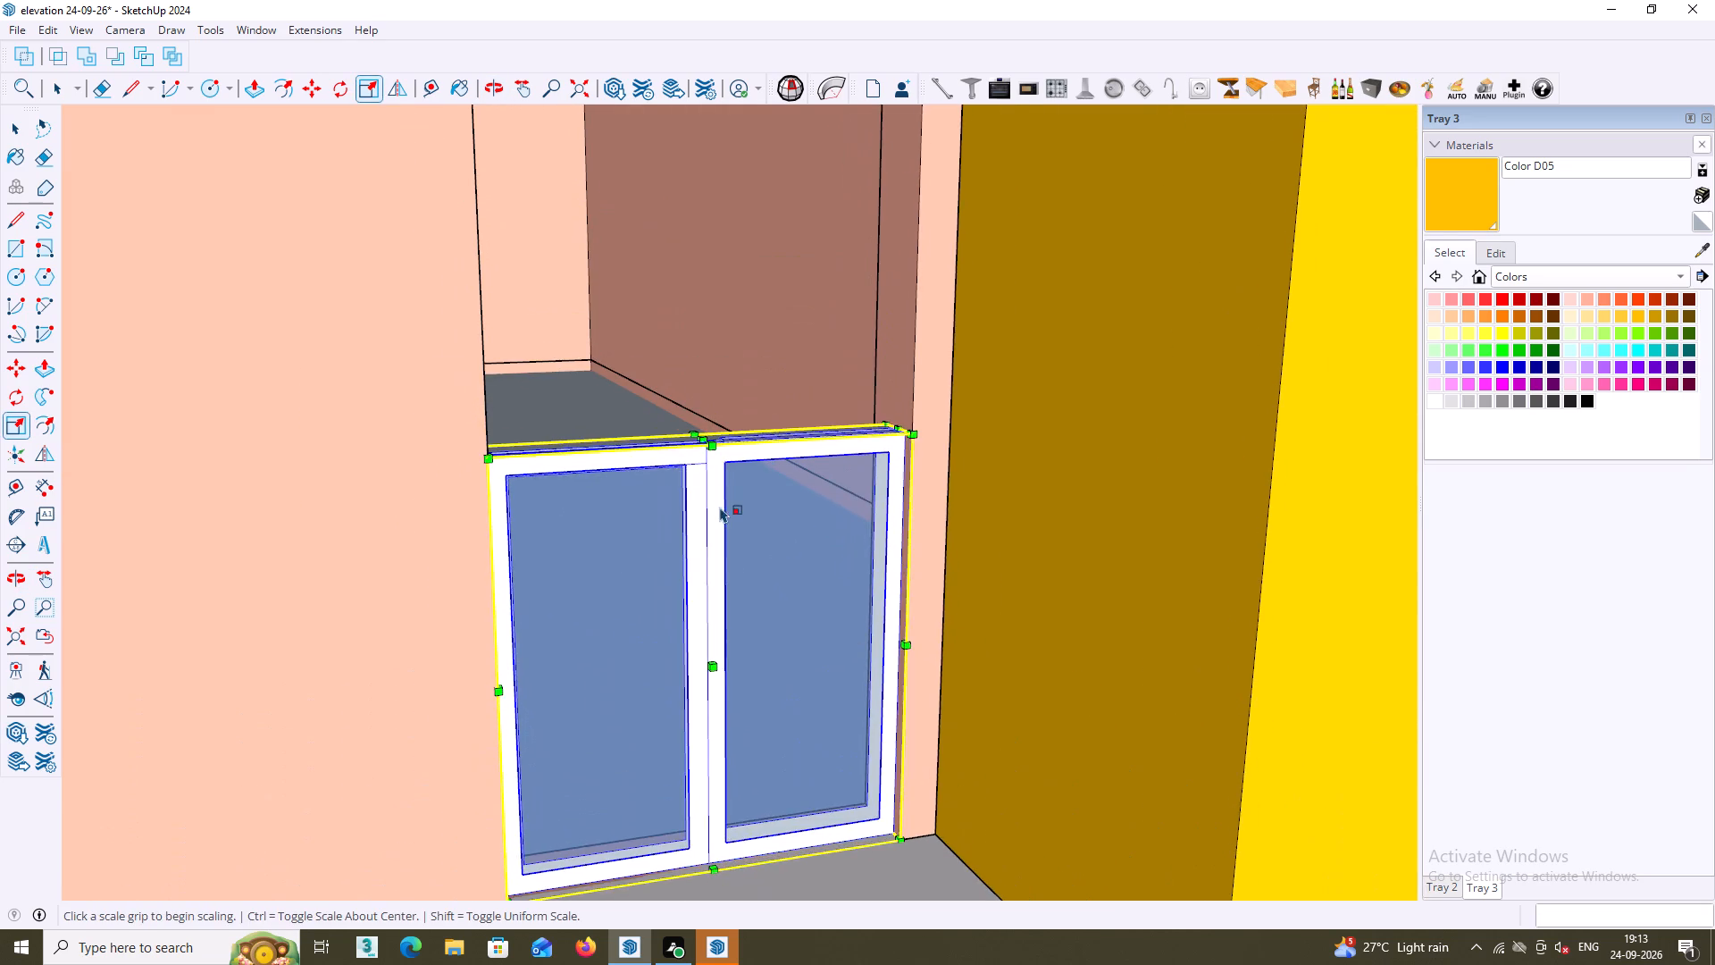
pyautogui.scroll(2, 717, 491)
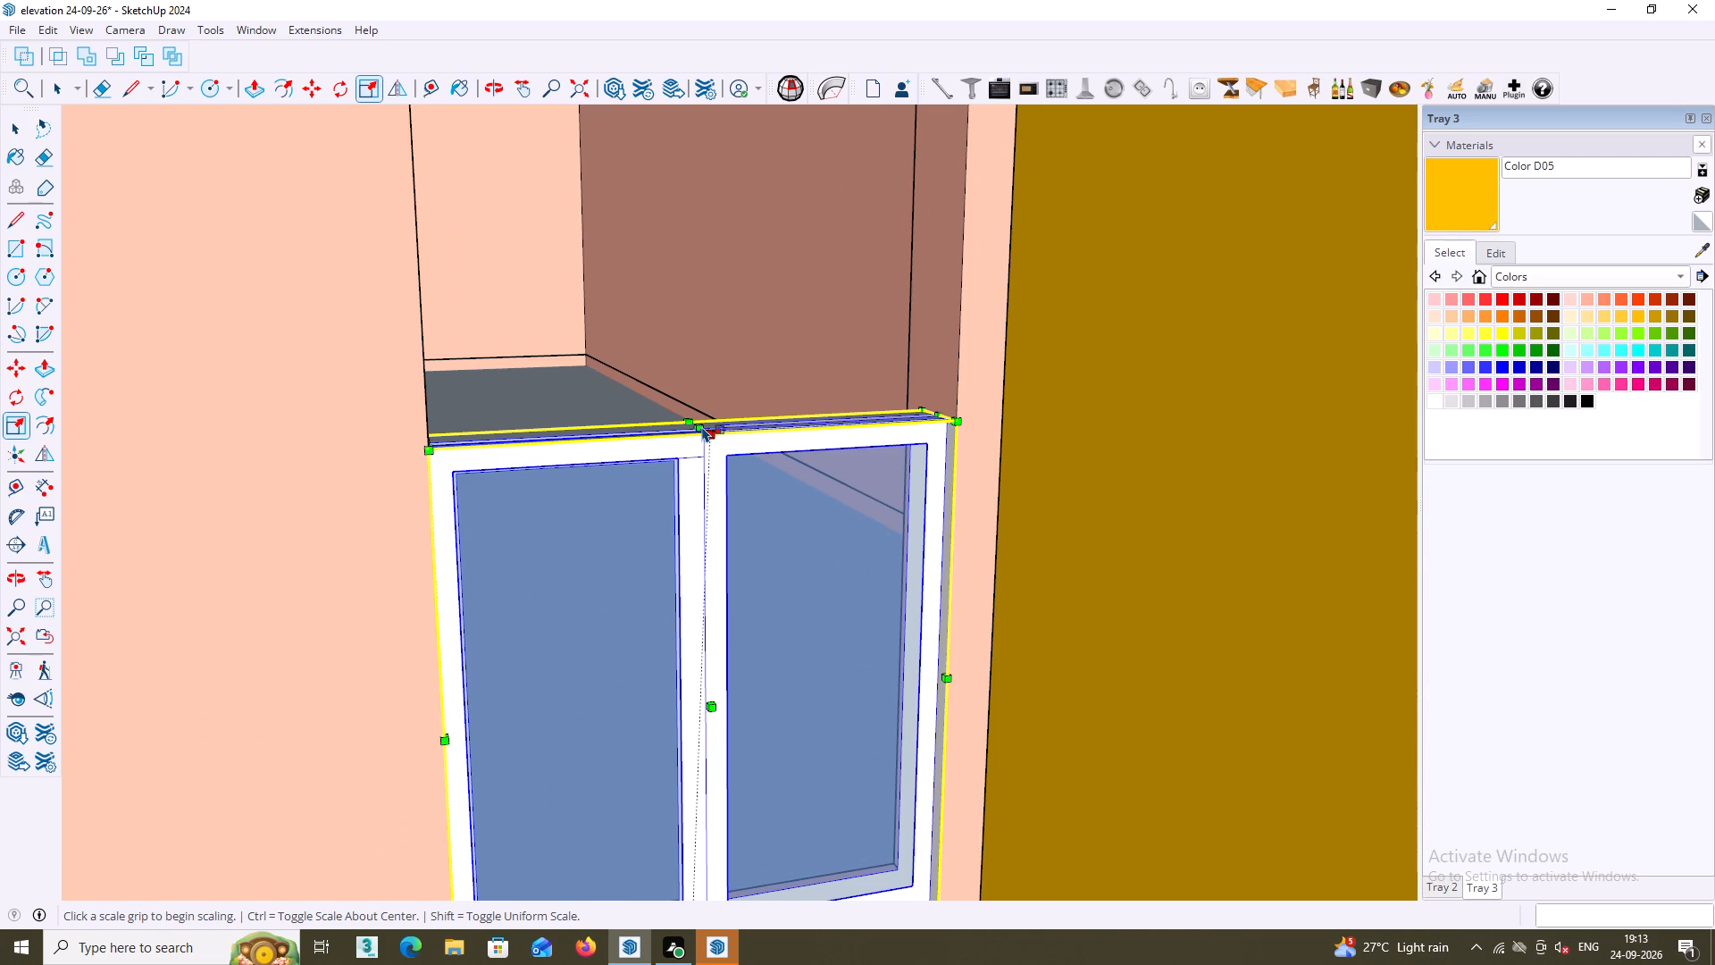
pyautogui.click(699, 424)
pyautogui.scroll(-5, 673, 265)
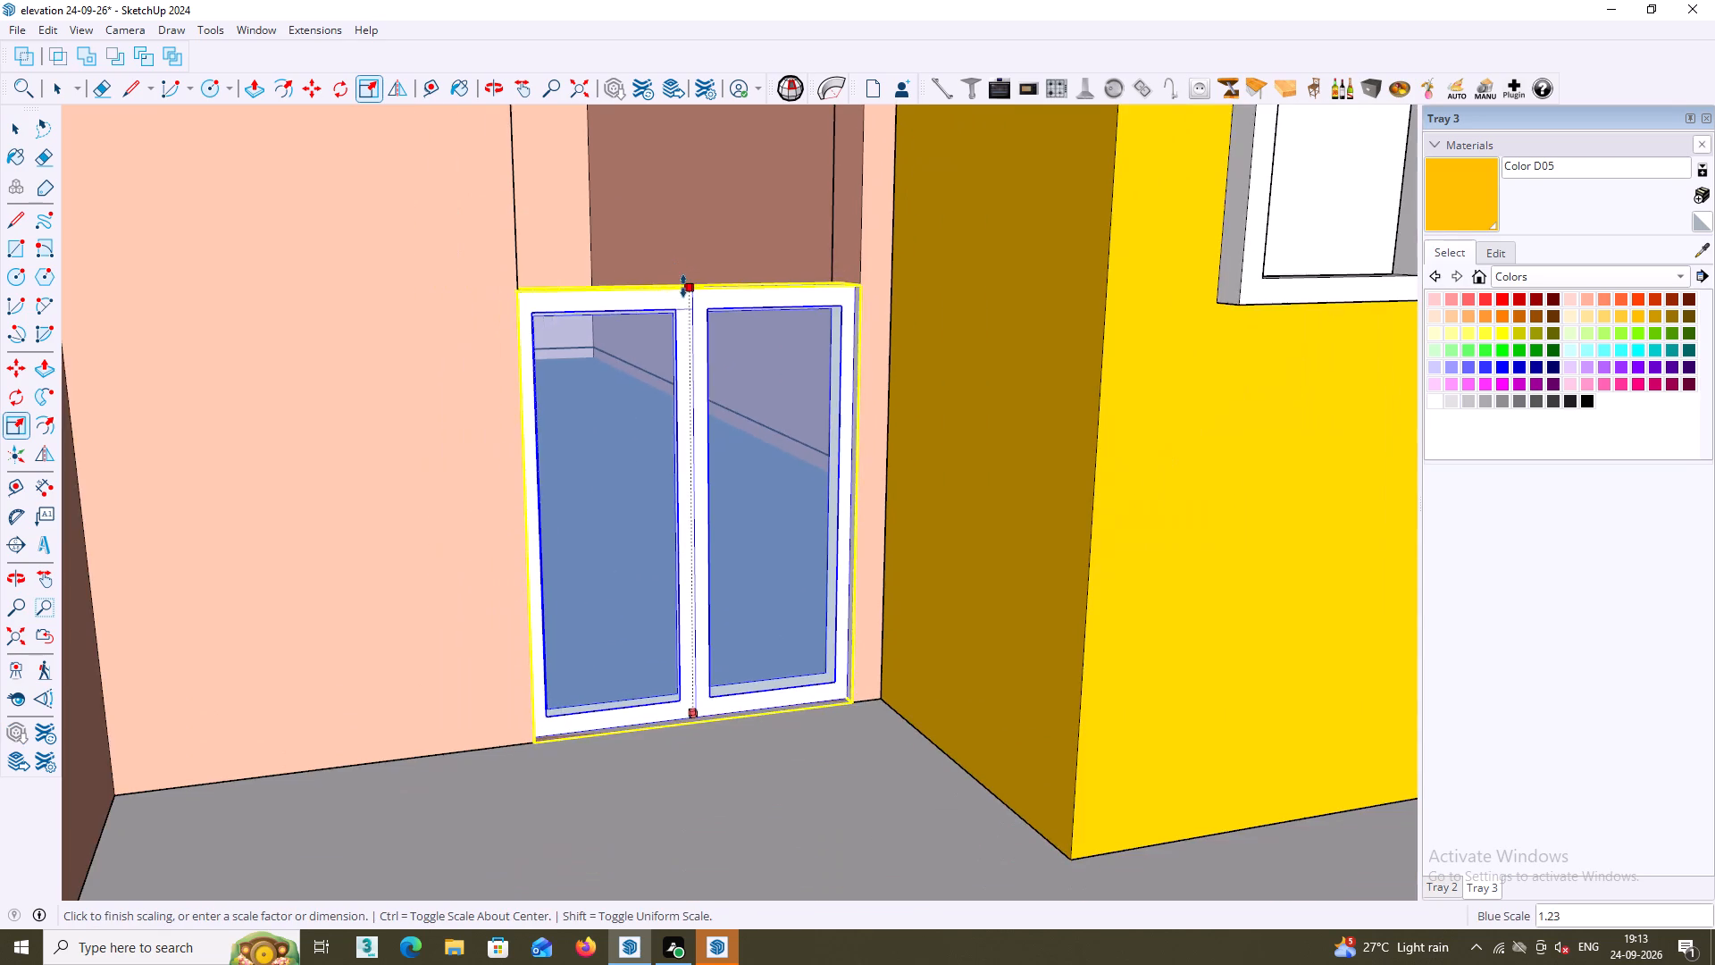
pyautogui.keyDown('shift'); pyautogui.moveTo(683, 286); pyautogui.dragTo(692, 597, button='middle'); pyautogui.keyUp('shift')
pyautogui.scroll(1, 680, 319)
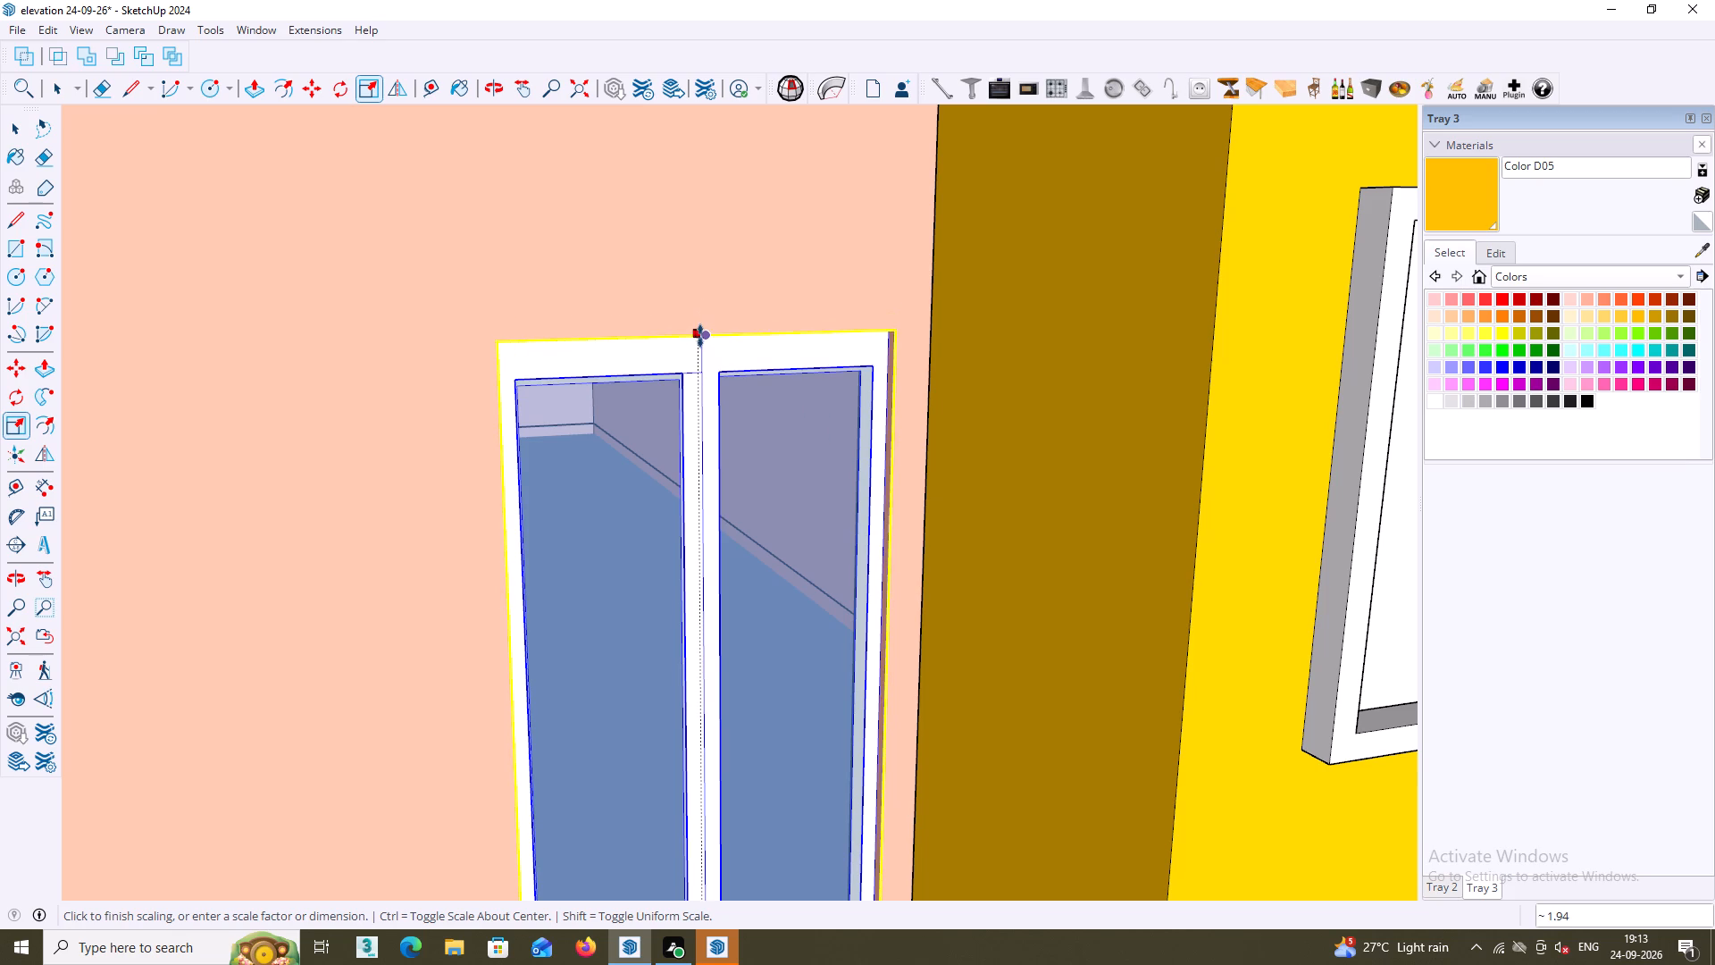
pyautogui.click(701, 339)
pyautogui.scroll(-6, 701, 373)
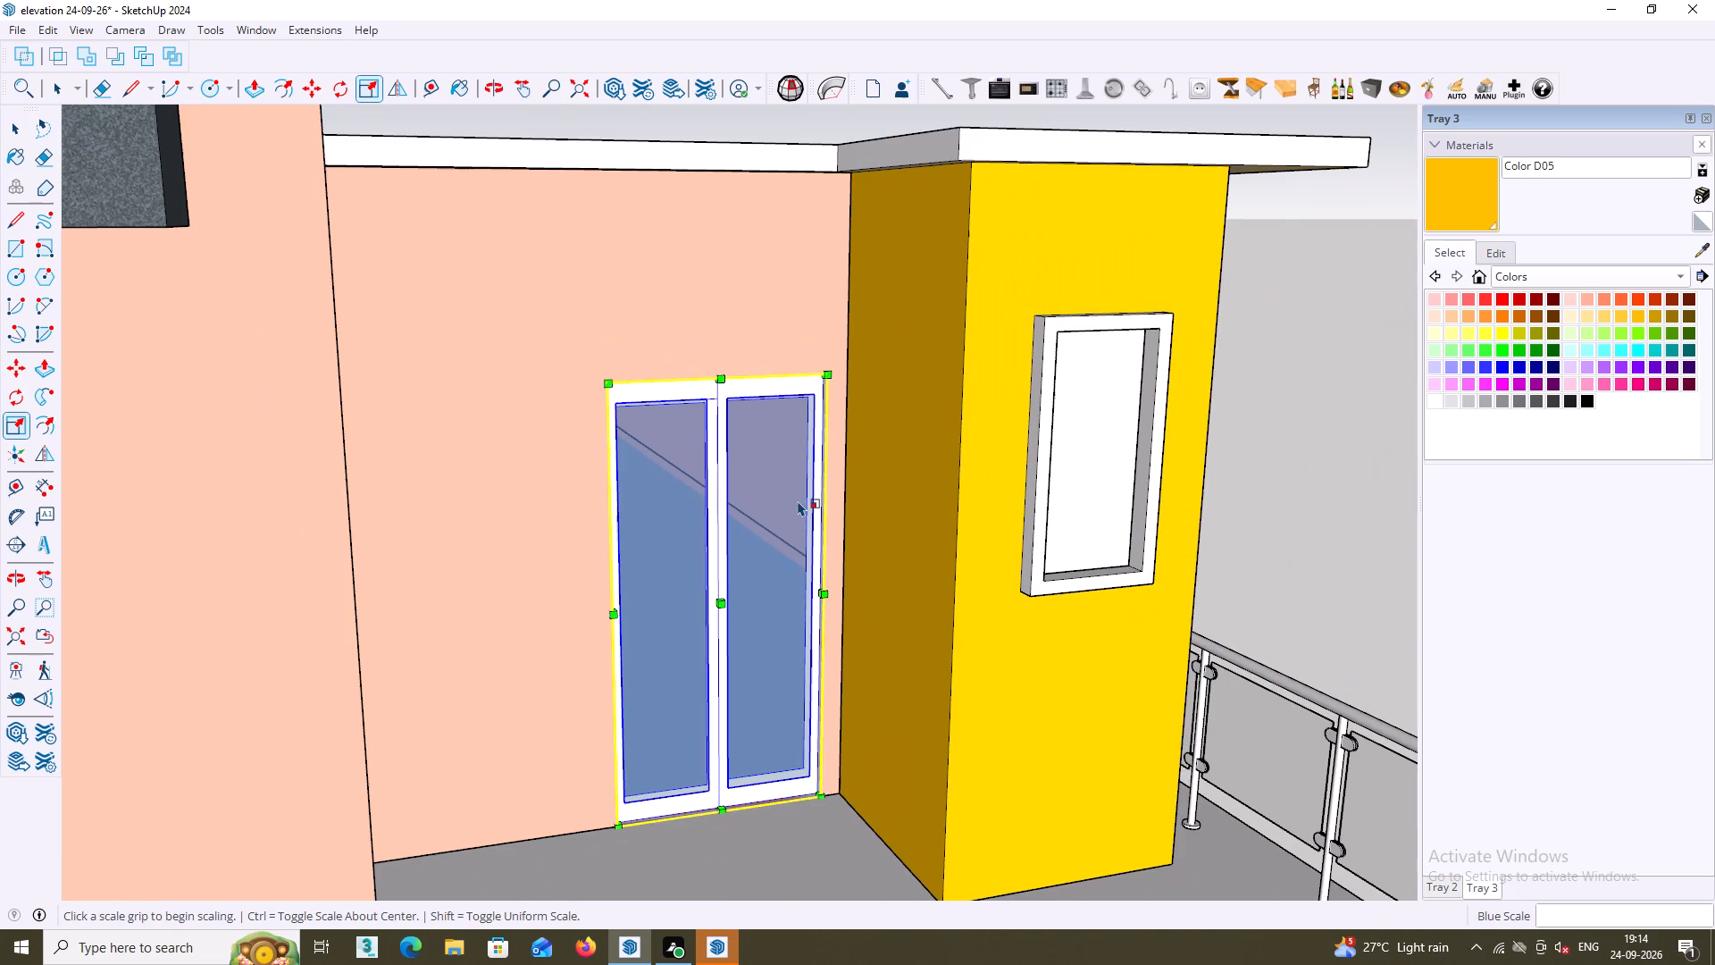
pyautogui.press('space')
# Examine how the resized two-pane window sits in the balcony opening and within the whole front elevation.
pyautogui.scroll(-7, 656, 541)
pyautogui.moveTo(784, 586); pyautogui.dragTo(640, 572, button='middle')
pyautogui.scroll(10, 653, 555)
pyautogui.scroll(3, 756, 533)
pyautogui.scroll(-5, 757, 533)
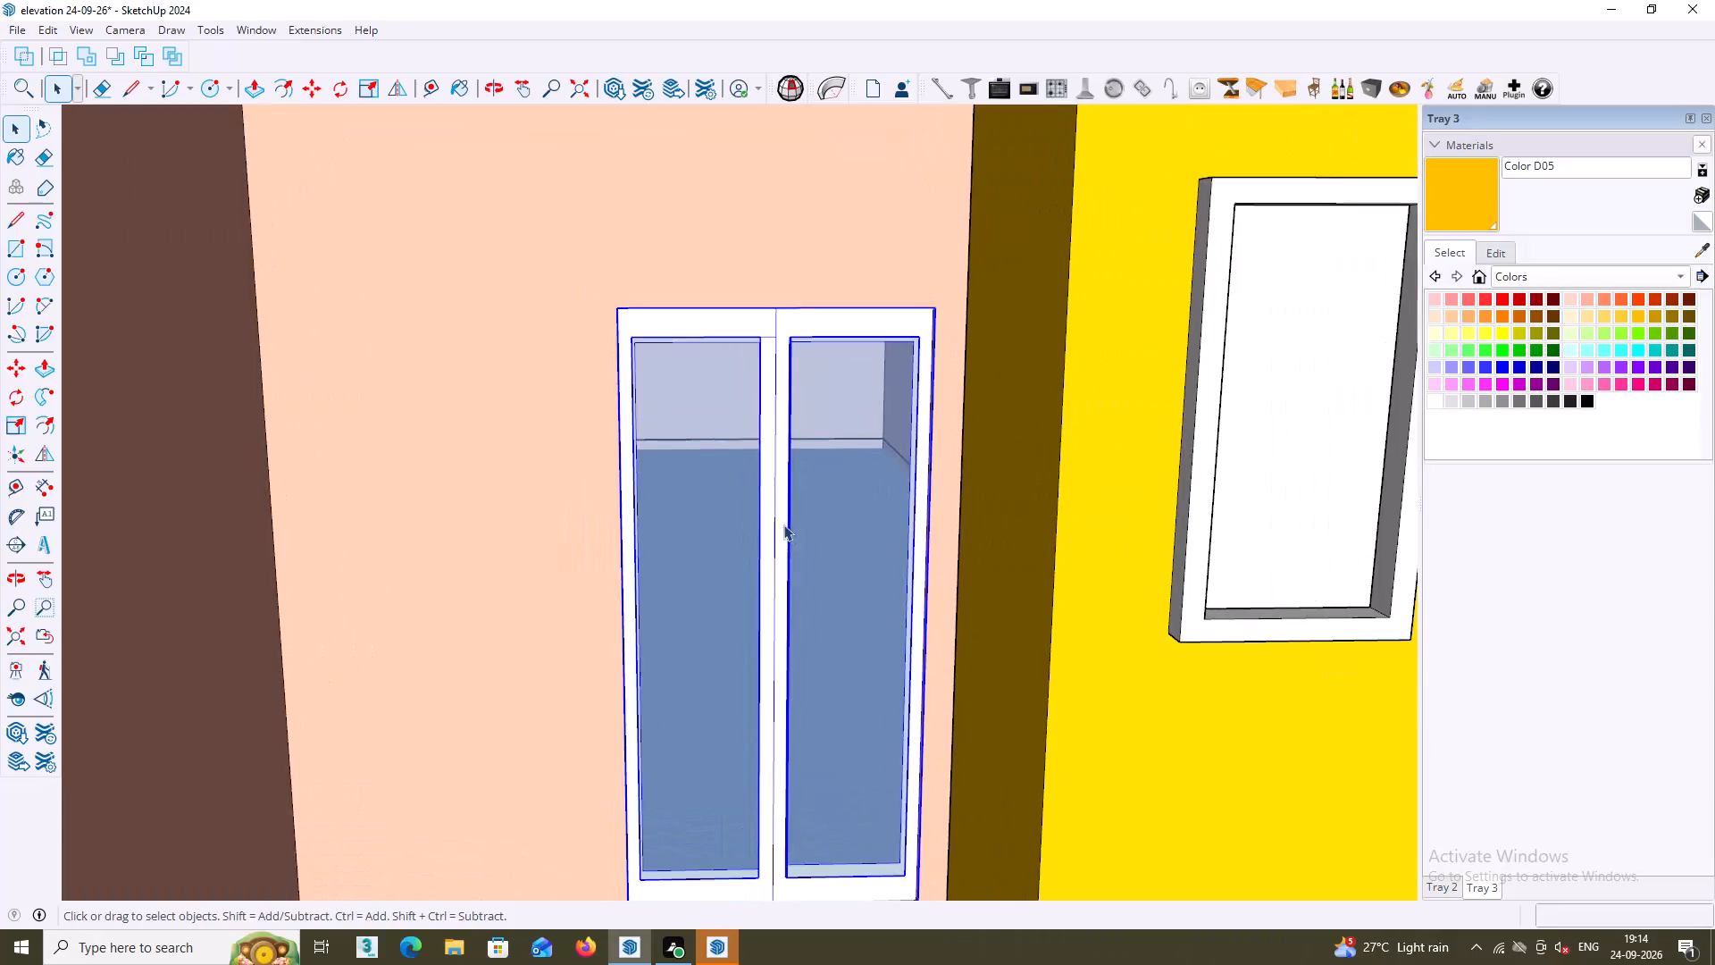
pyautogui.scroll(-1, 783, 524)
pyautogui.press('space')
pyautogui.scroll(-10, 786, 522)
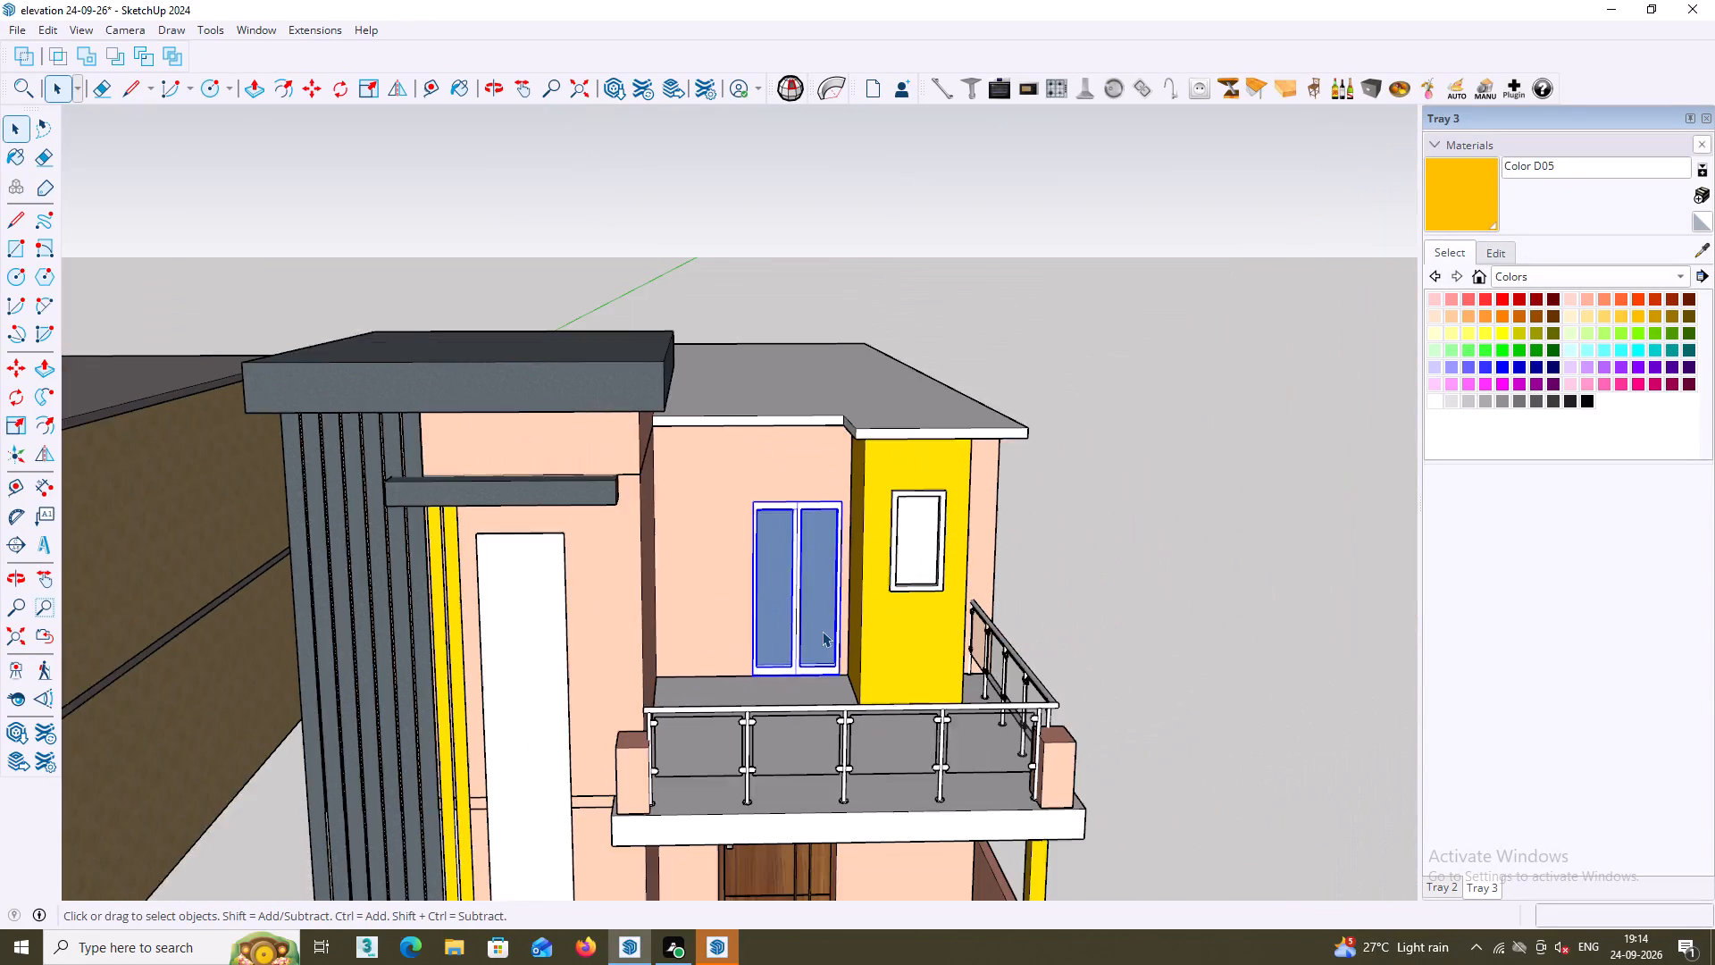
pyautogui.scroll(-2, 822, 631)
pyautogui.moveTo(857, 638); pyautogui.dragTo(778, 553, button='middle')
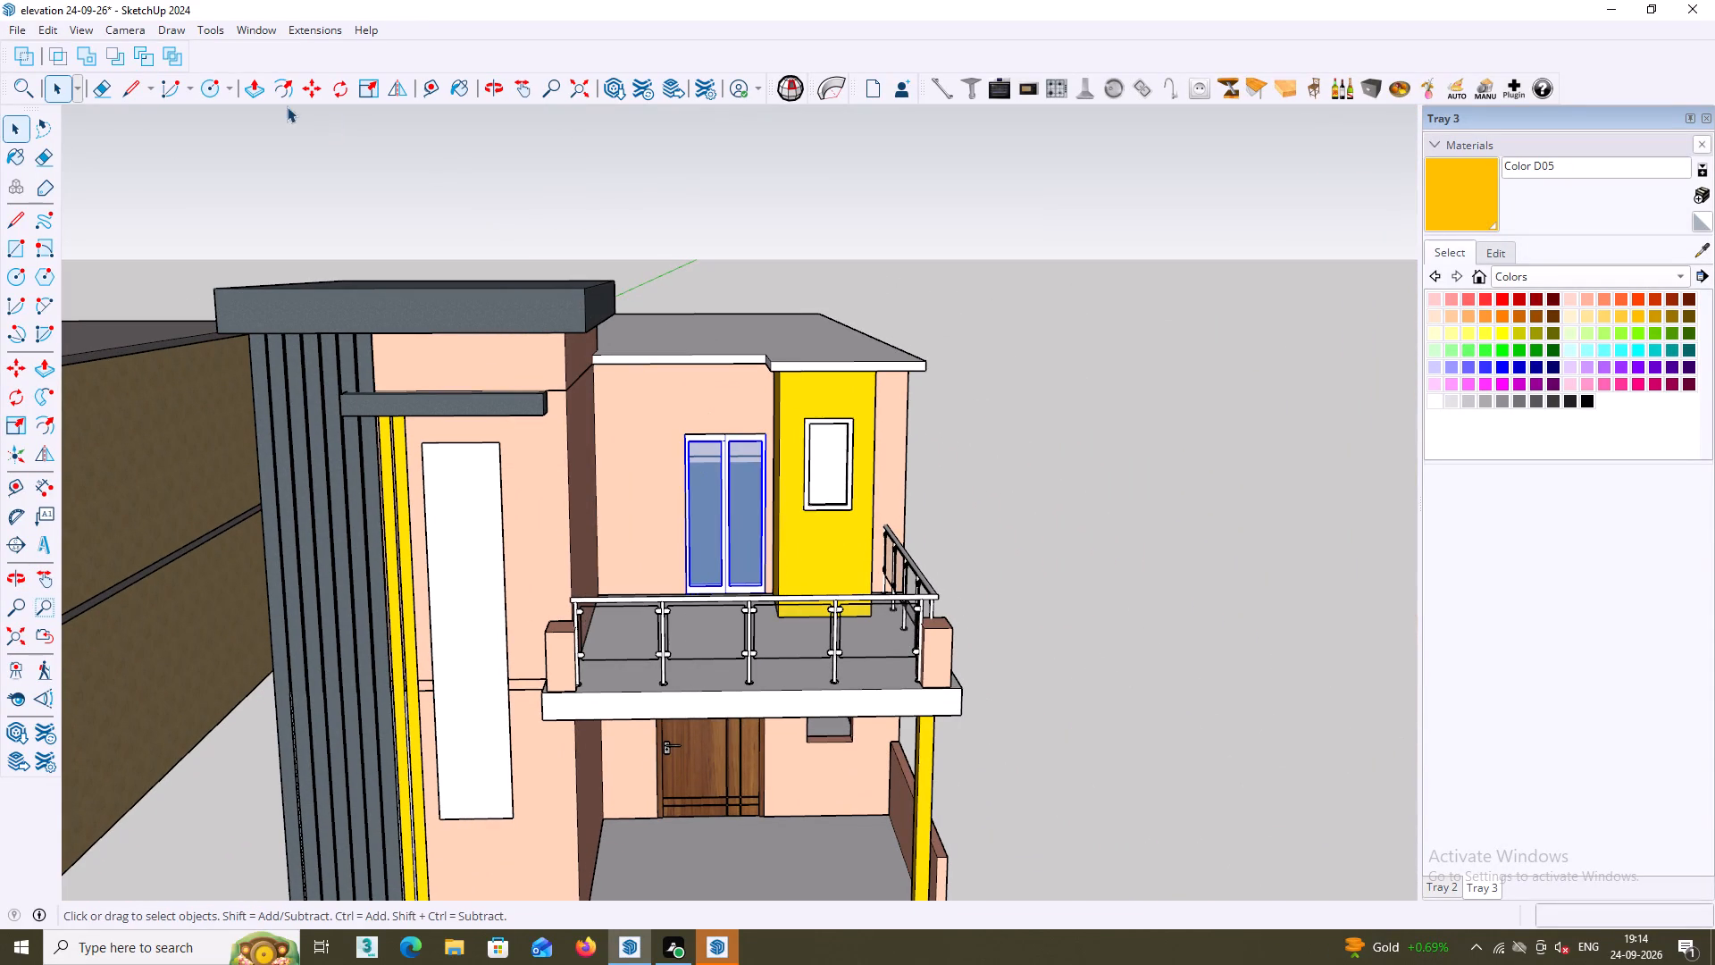
# Search 3D Warehouse for "window".
pyautogui.click(255, 26)
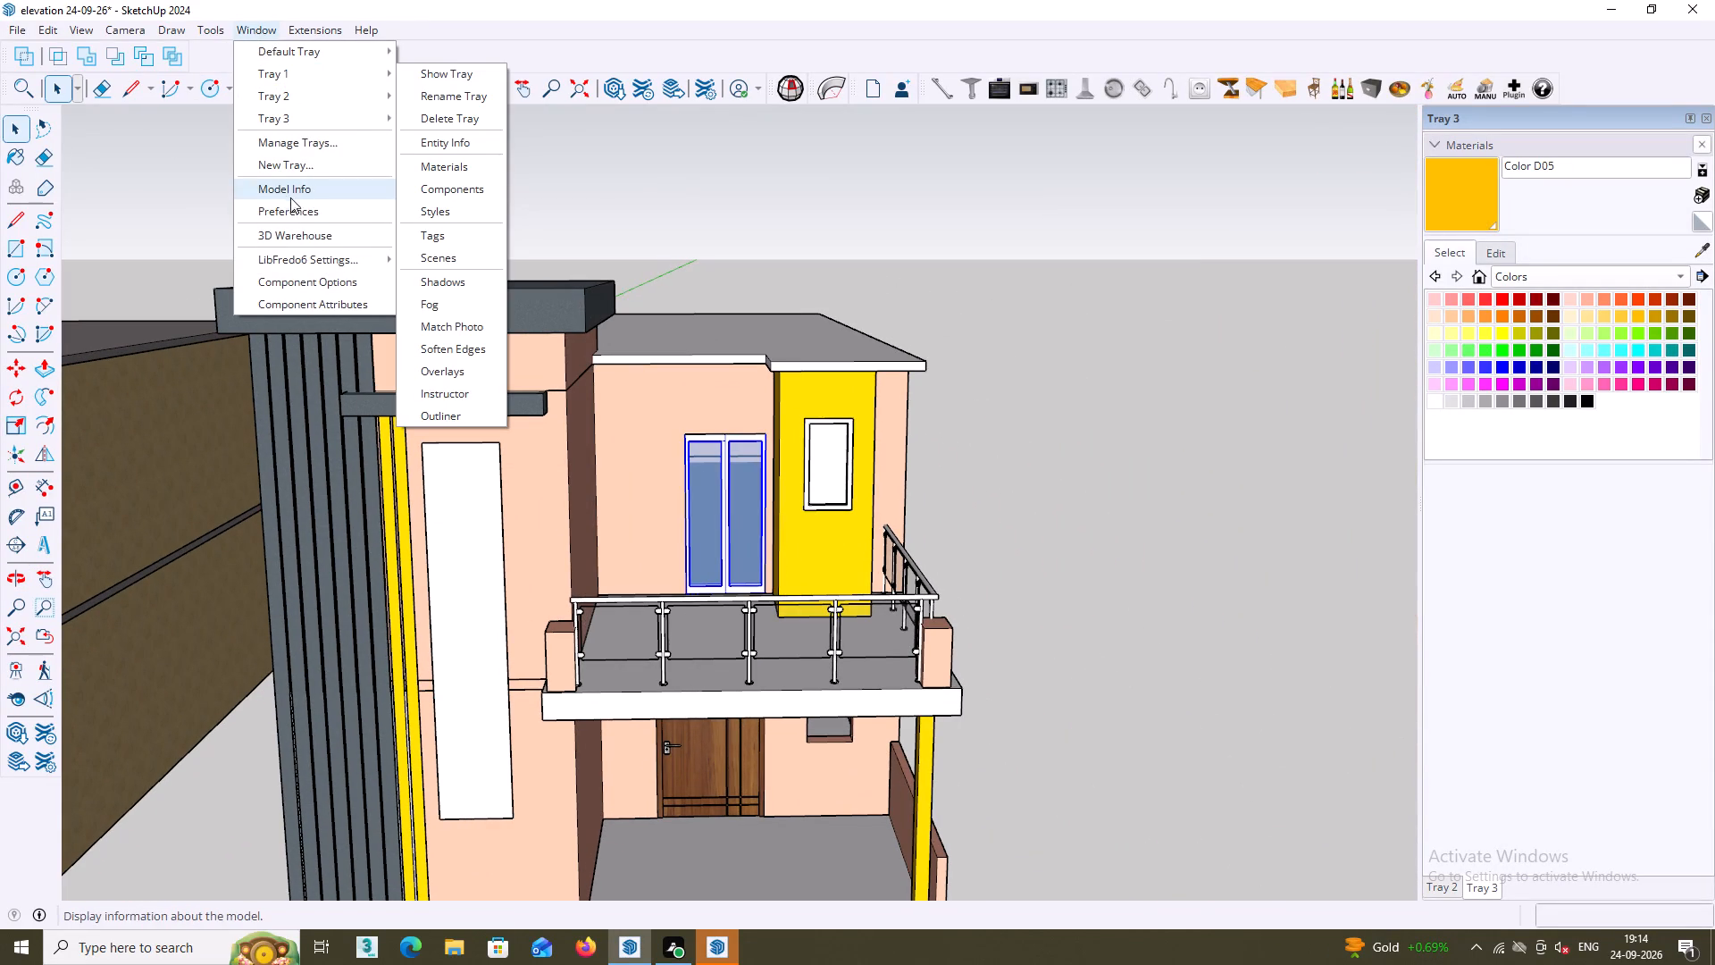
pyautogui.click(293, 233)
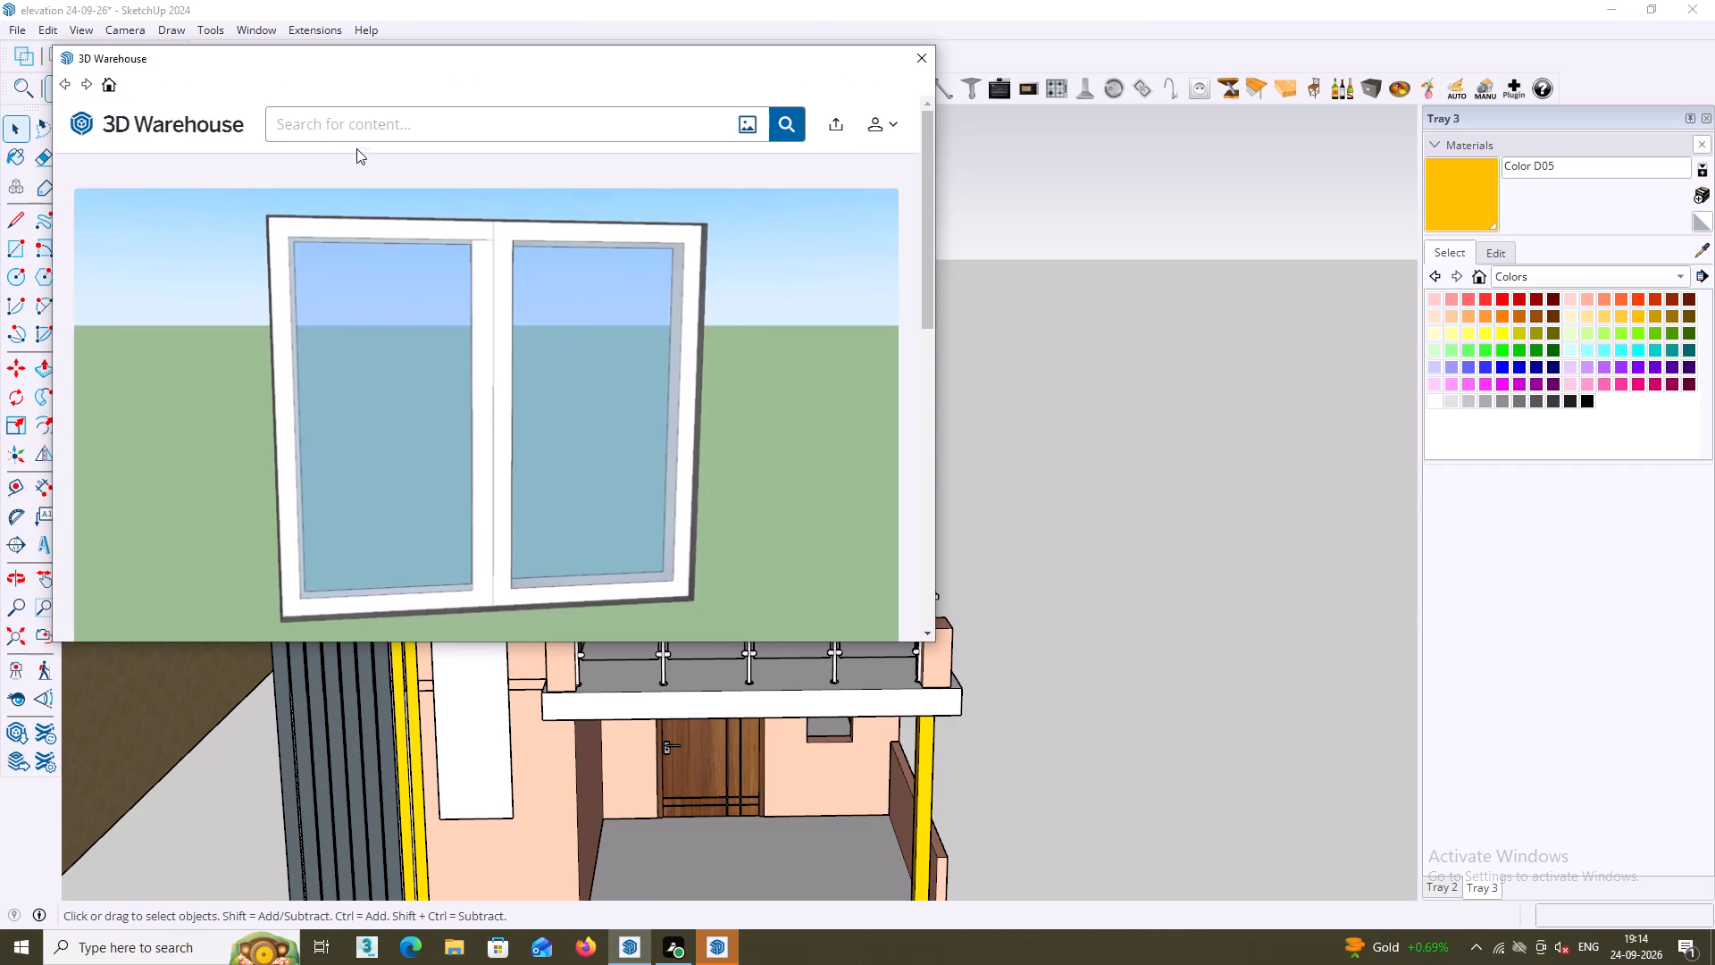
pyautogui.click(358, 140)
pyautogui.write('wi')
pyautogui.press('n')
pyautogui.write('do')
pyautogui.press('e')
pyautogui.press('w')
pyautogui.press('BackSpace')
pyautogui.press('BackSpace')
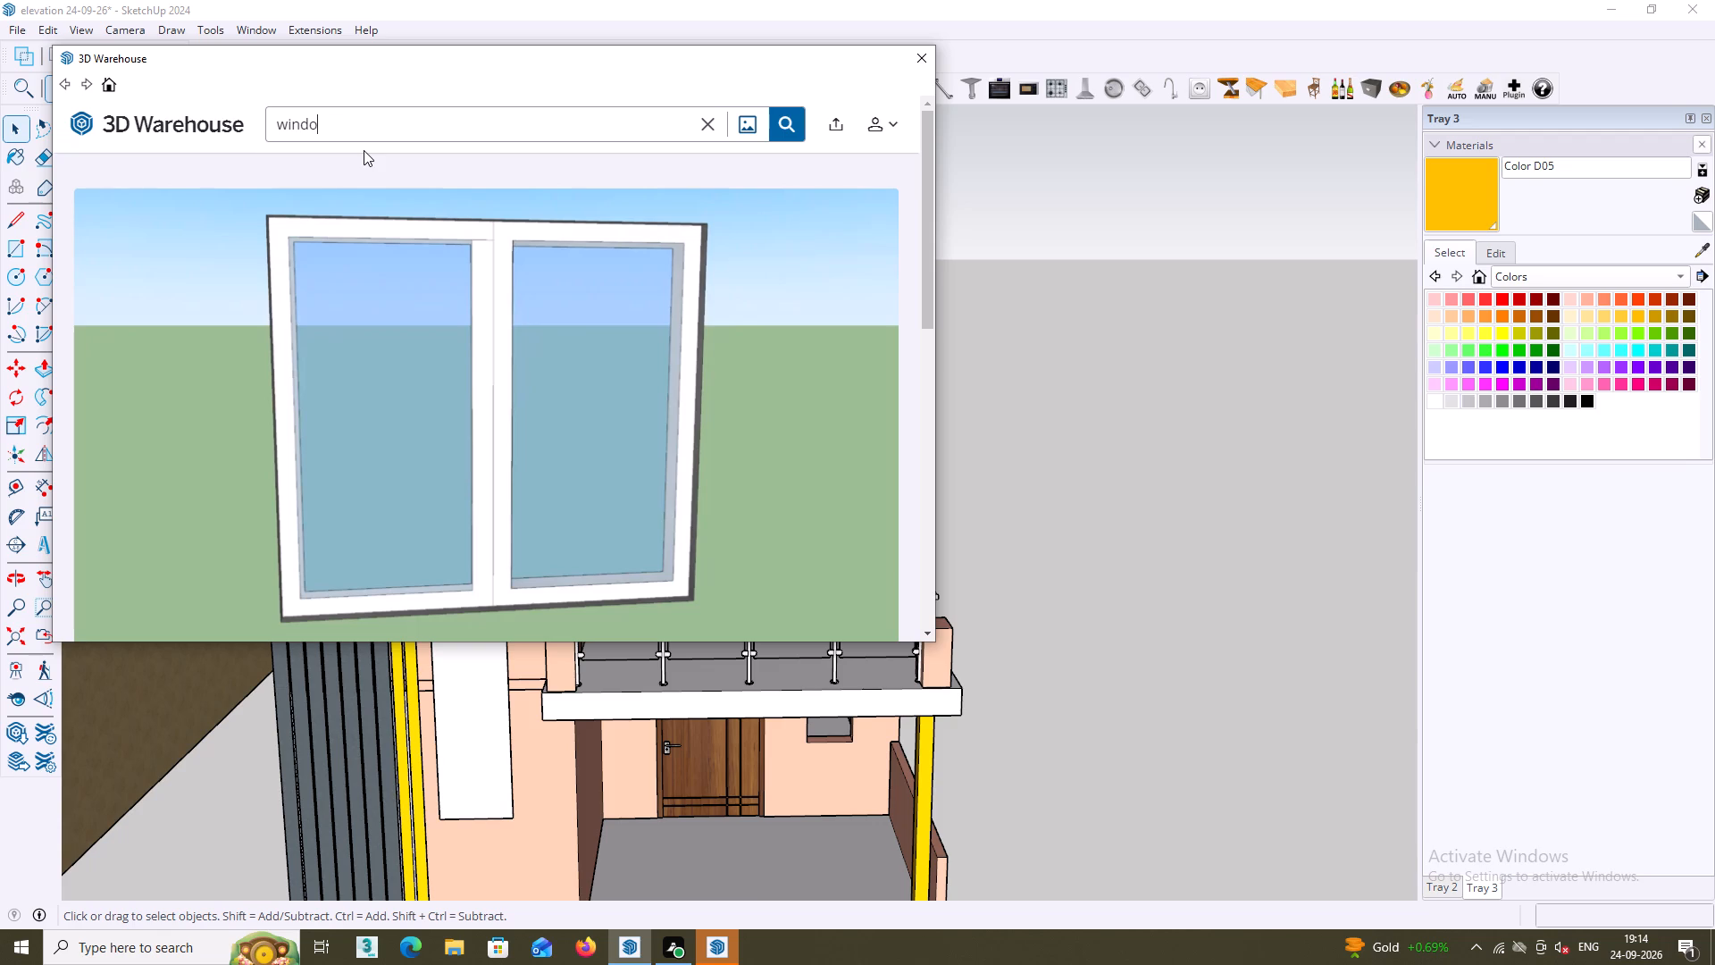
pyautogui.press('w')
pyautogui.press('Return')
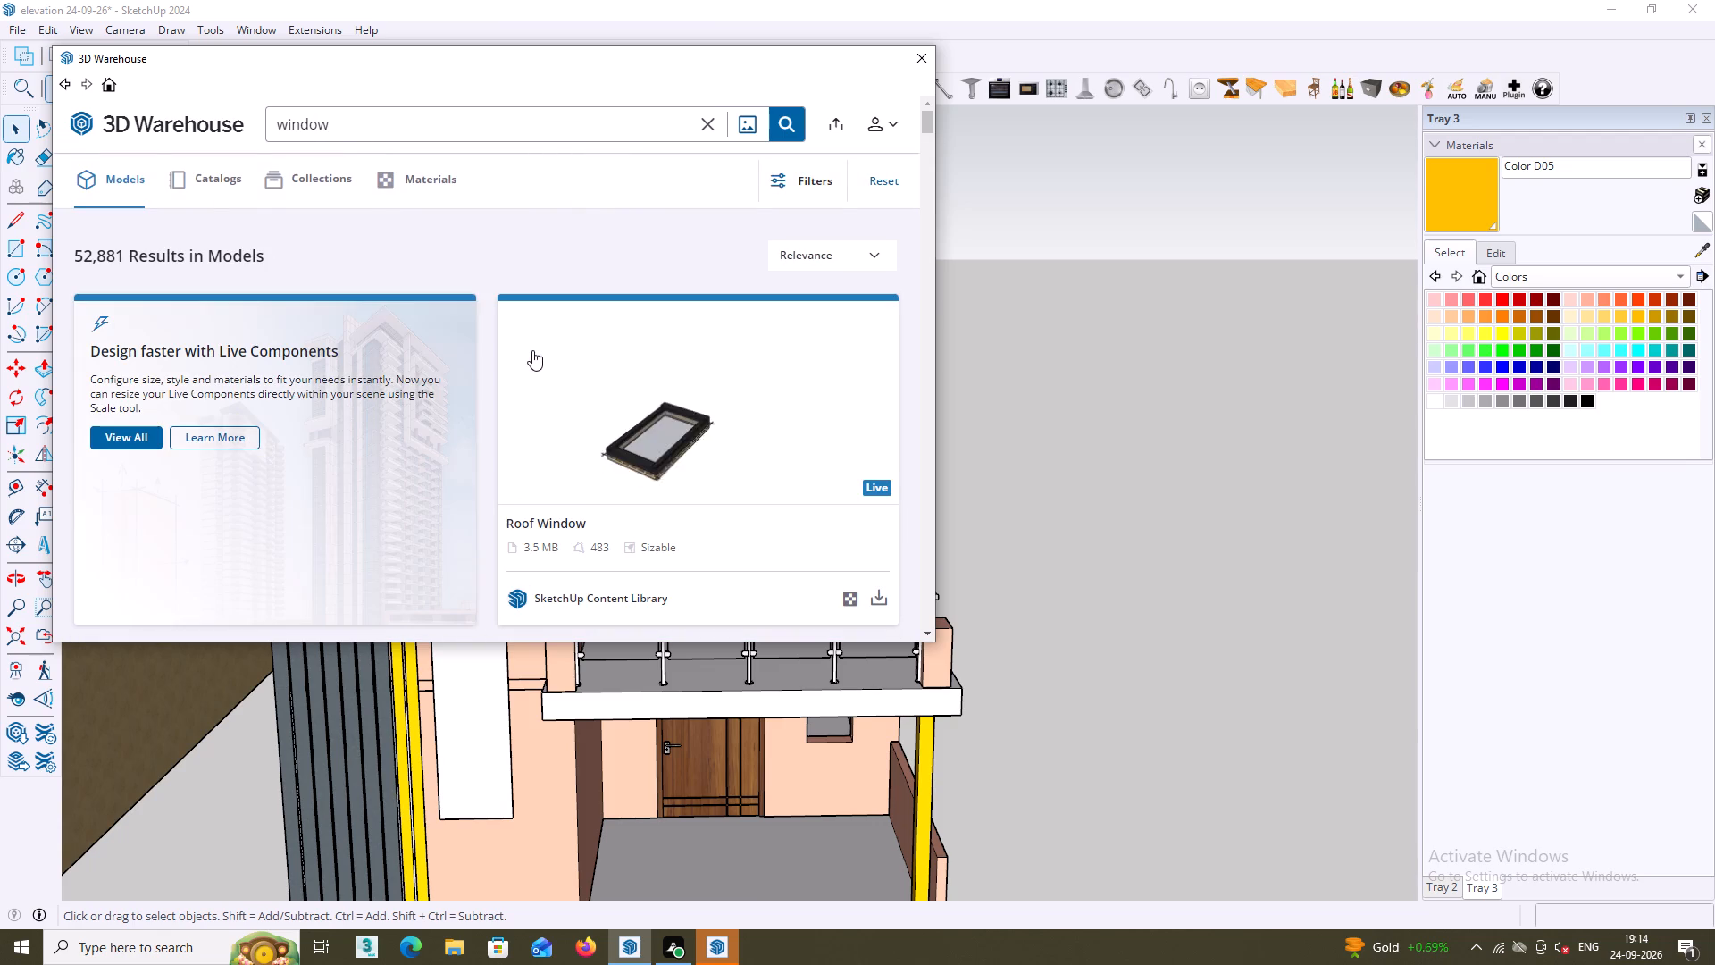
# Examine the window search results for a simple single-pane model suited to the yellow column's opening.
pyautogui.scroll(-8, 614, 474)
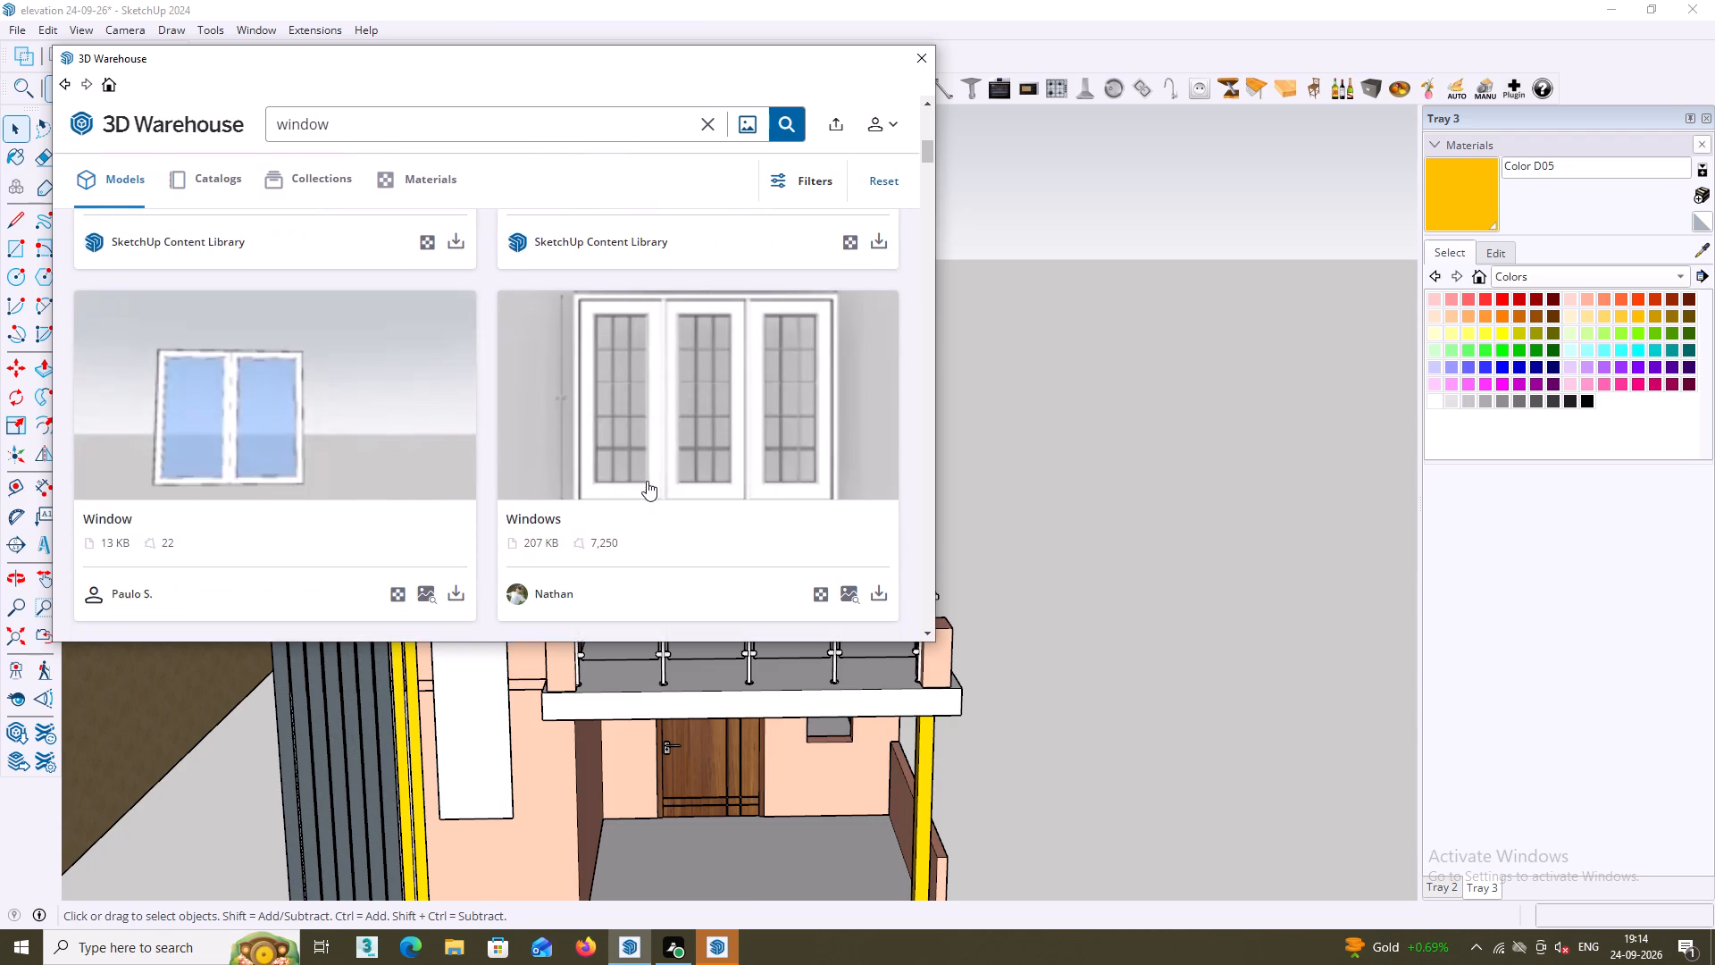
pyautogui.scroll(-10, 647, 474)
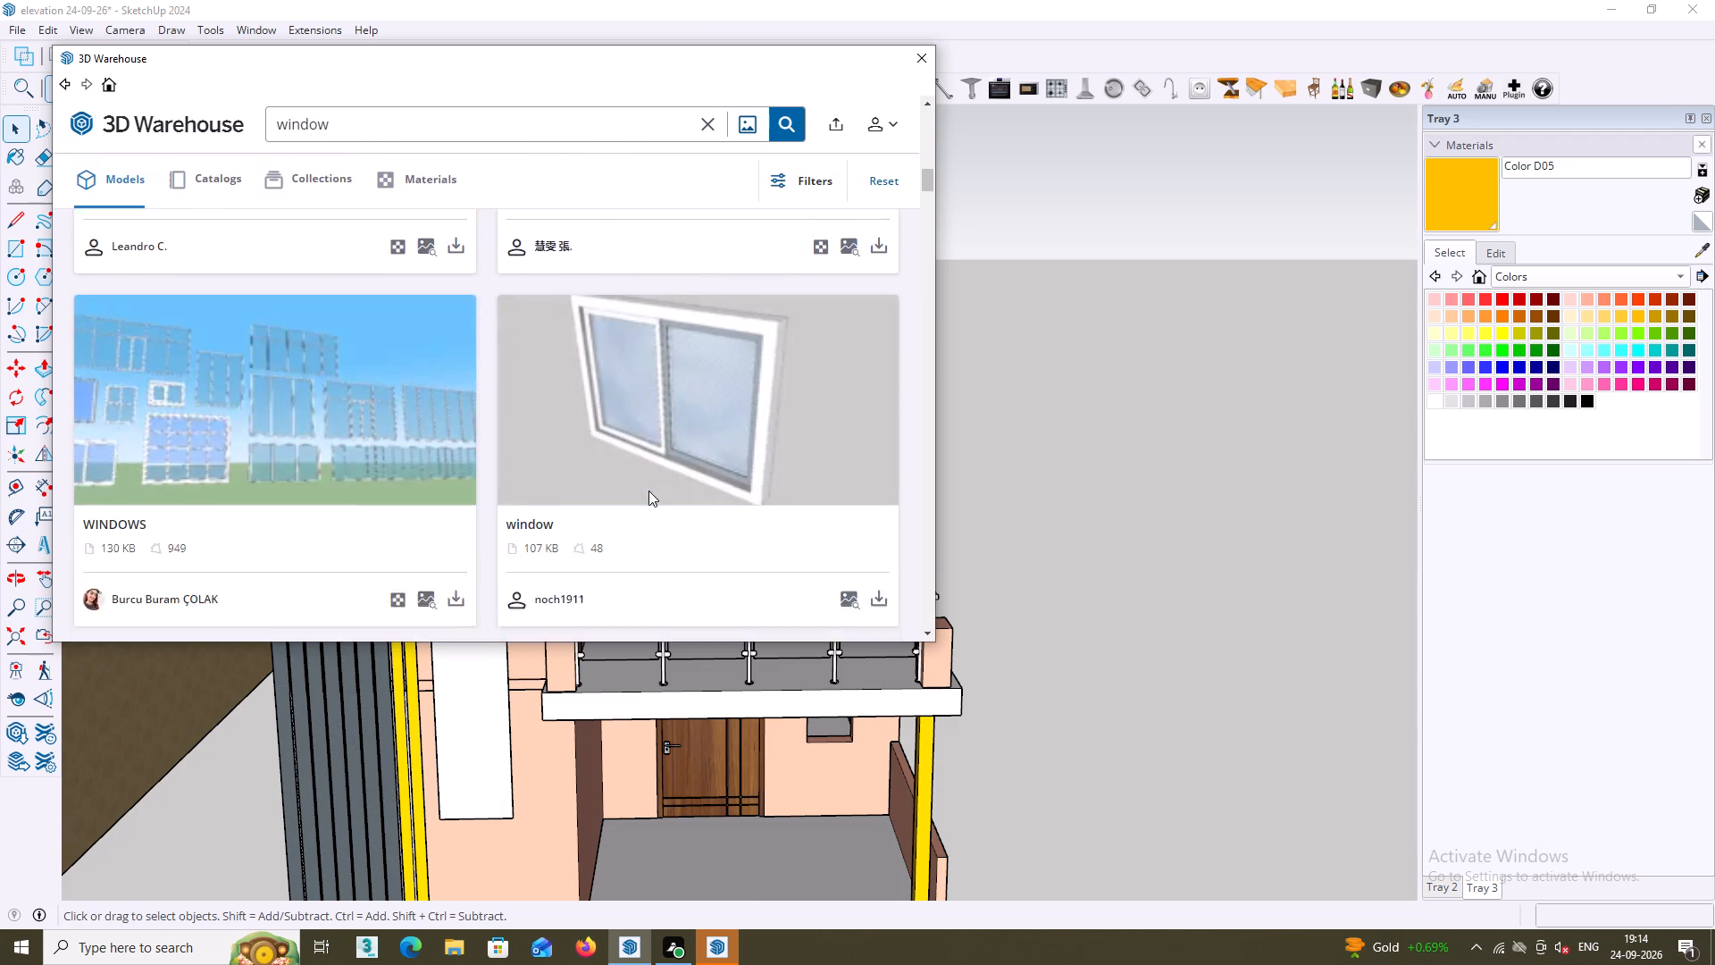
pyautogui.scroll(-4, 648, 491)
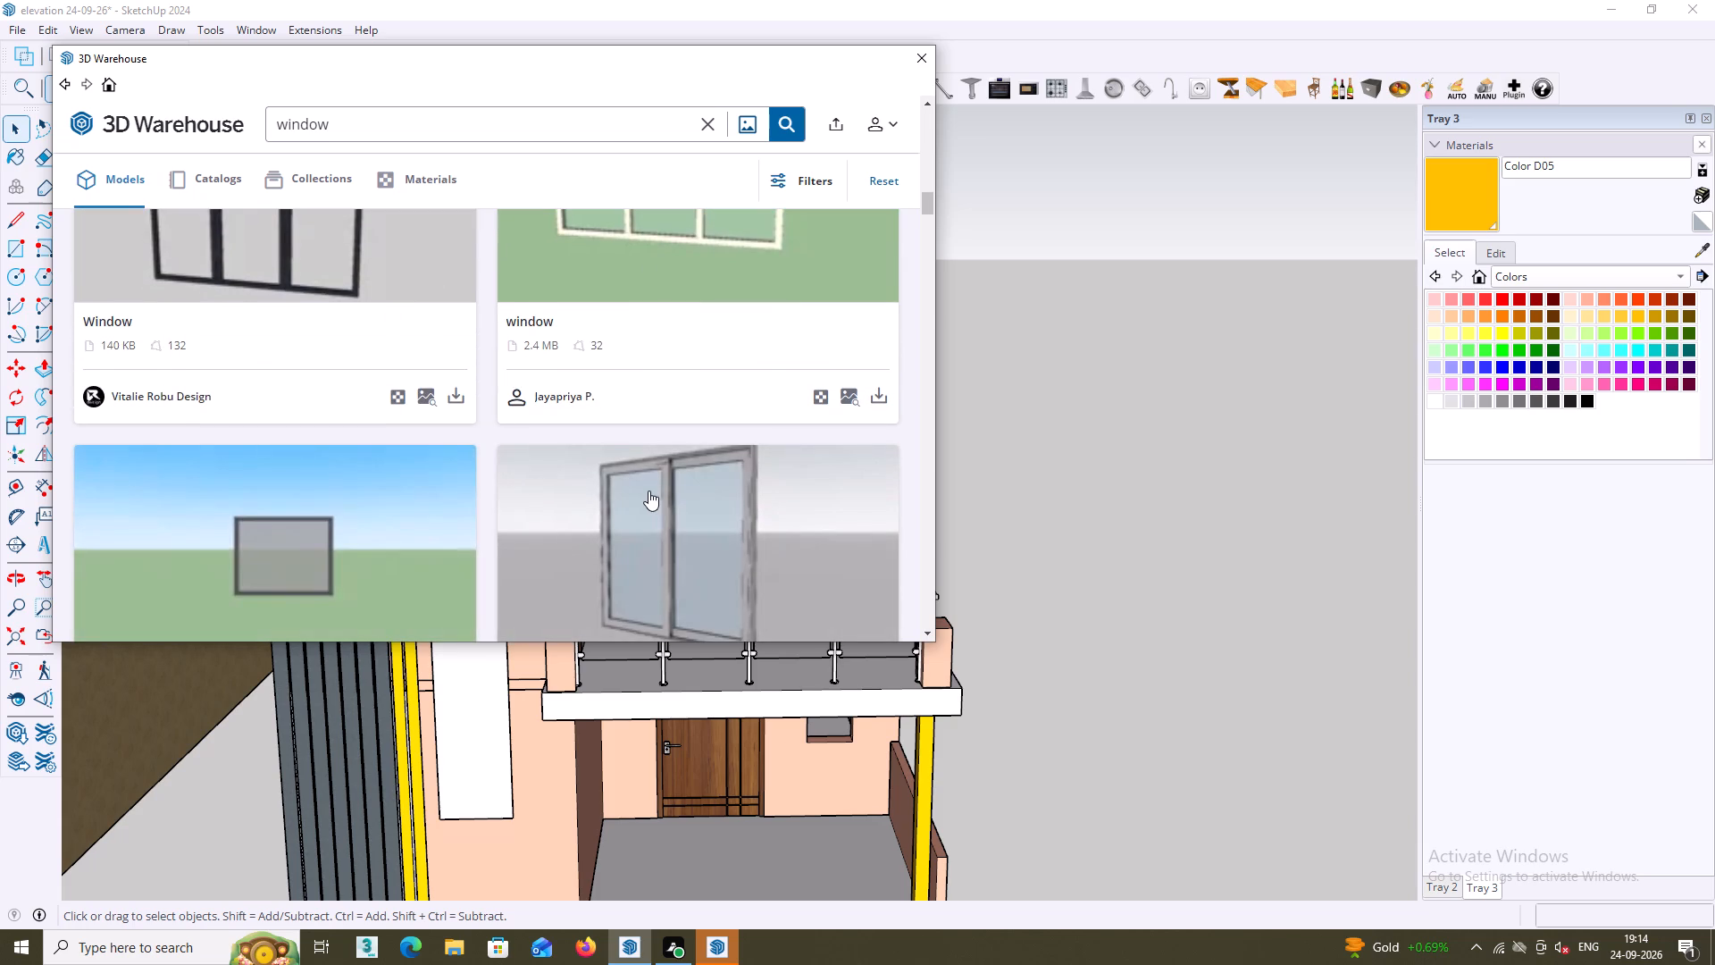
pyautogui.scroll(-2, 648, 491)
pyautogui.scroll(-2, 371, 423)
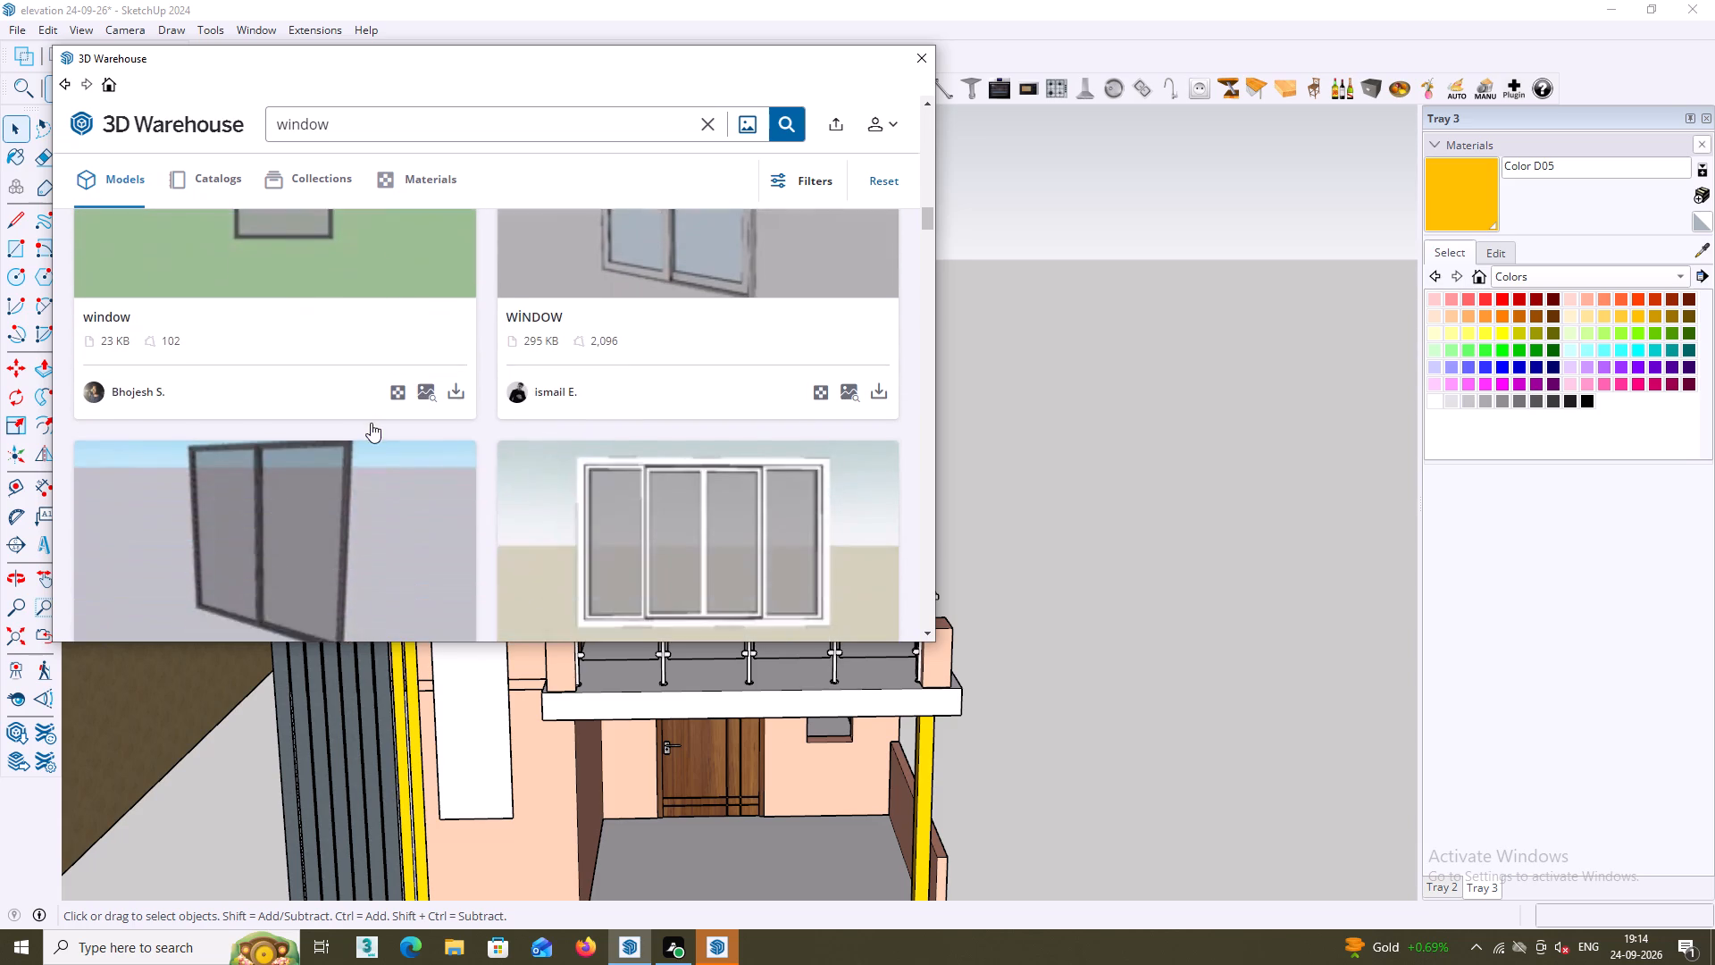
pyautogui.scroll(-11, 371, 423)
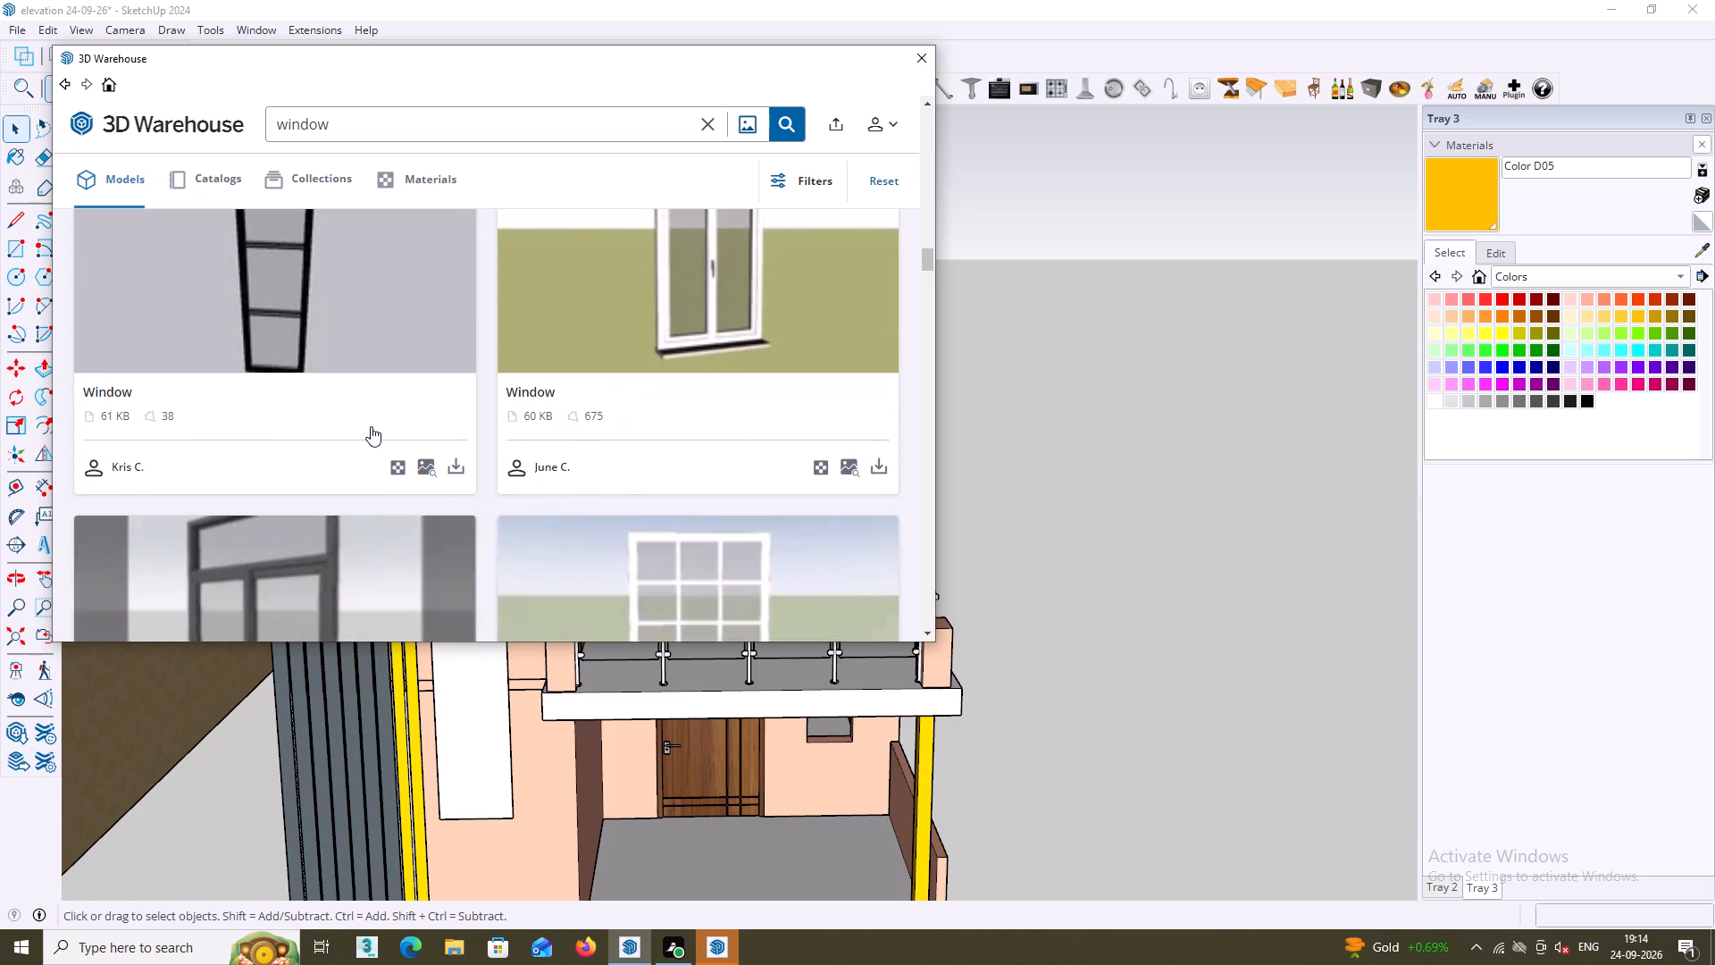
pyautogui.scroll(-3, 371, 426)
pyautogui.scroll(3, 371, 426)
pyautogui.scroll(-3, 371, 426)
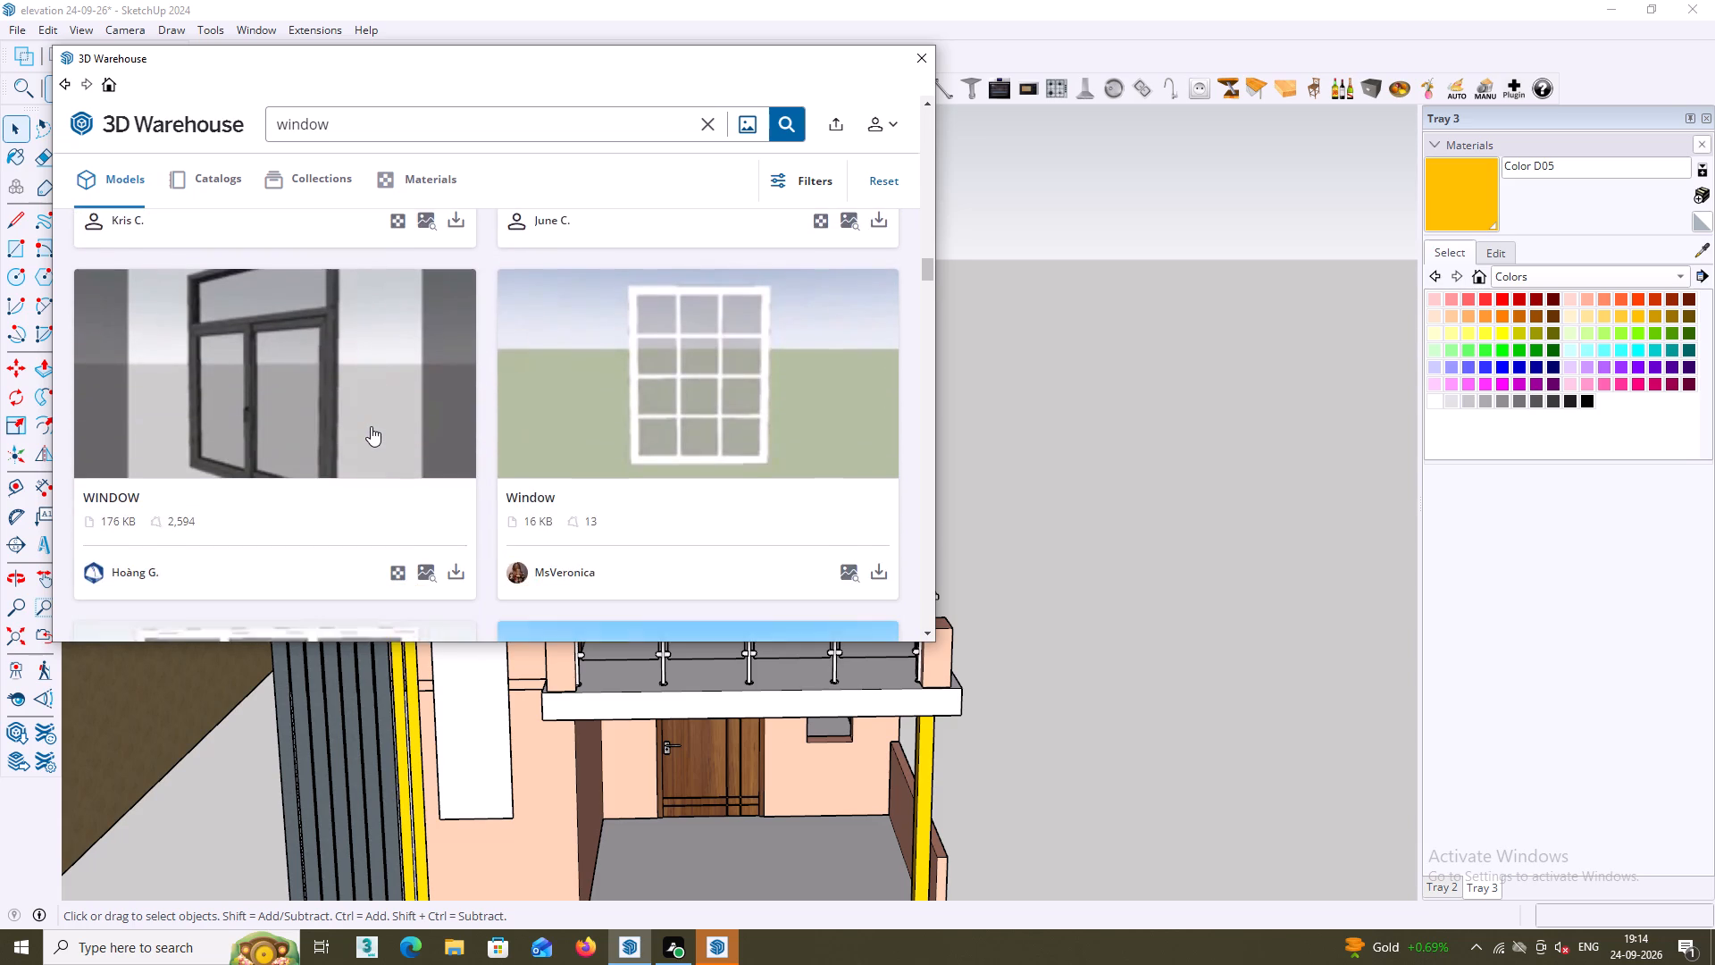
pyautogui.scroll(-6, 371, 427)
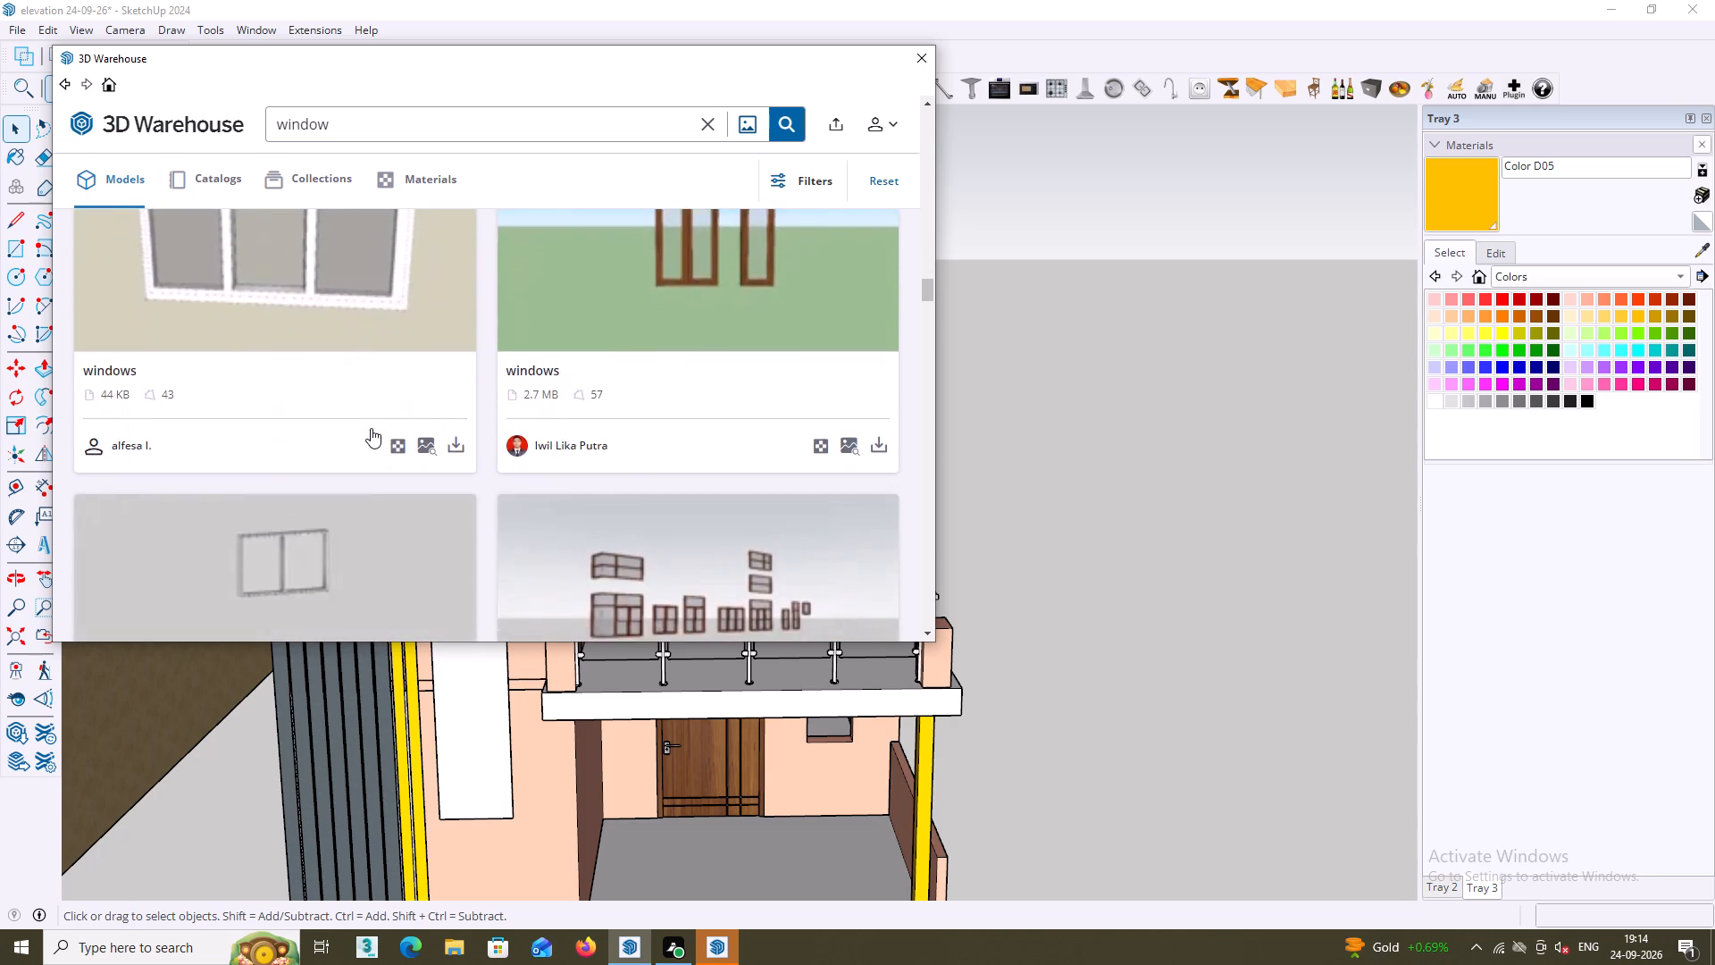
pyautogui.scroll(-10, 371, 428)
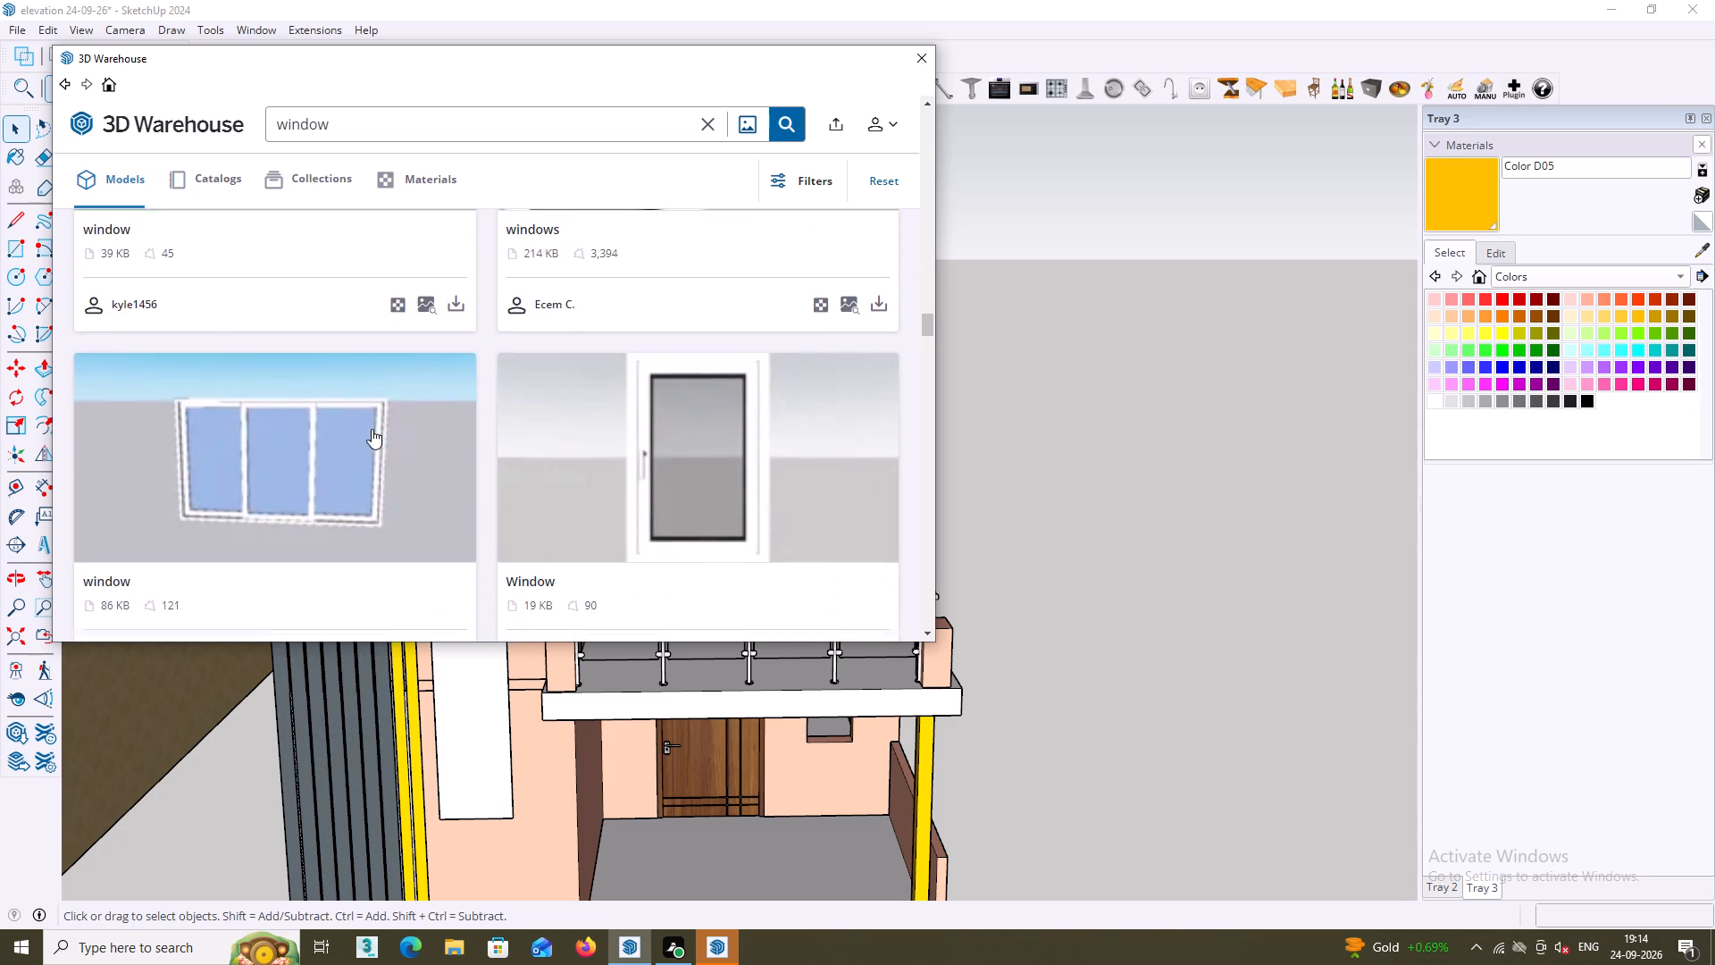
pyautogui.scroll(-5, 657, 380)
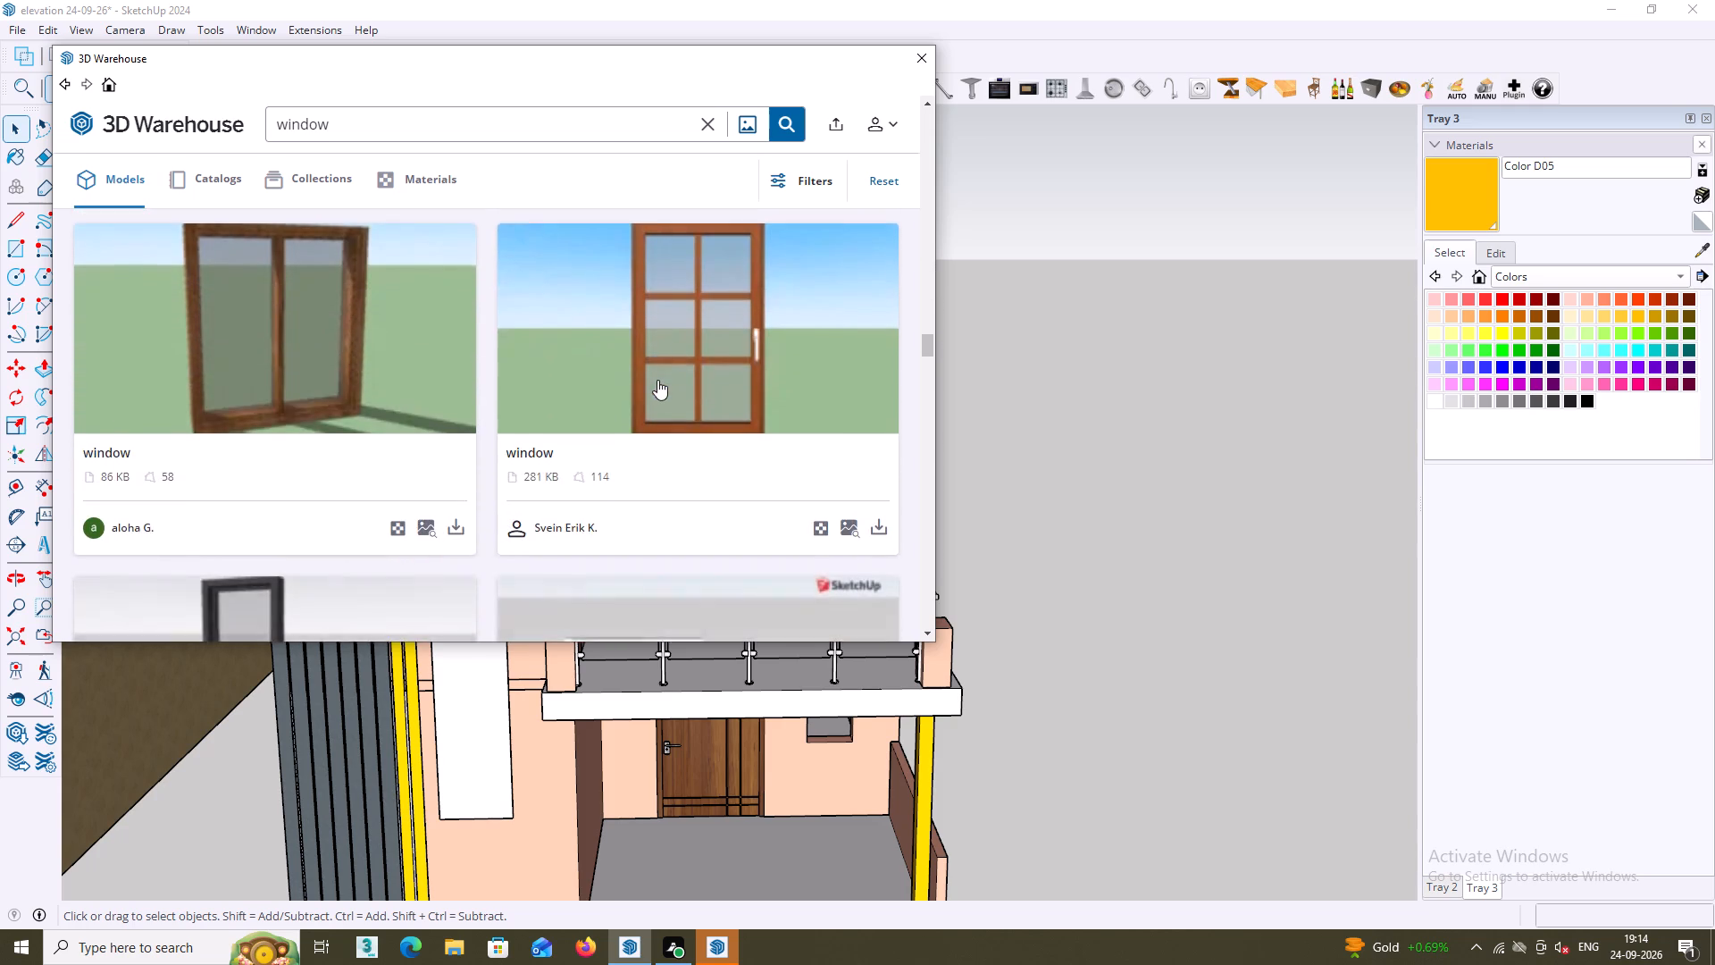
pyautogui.scroll(-6, 657, 380)
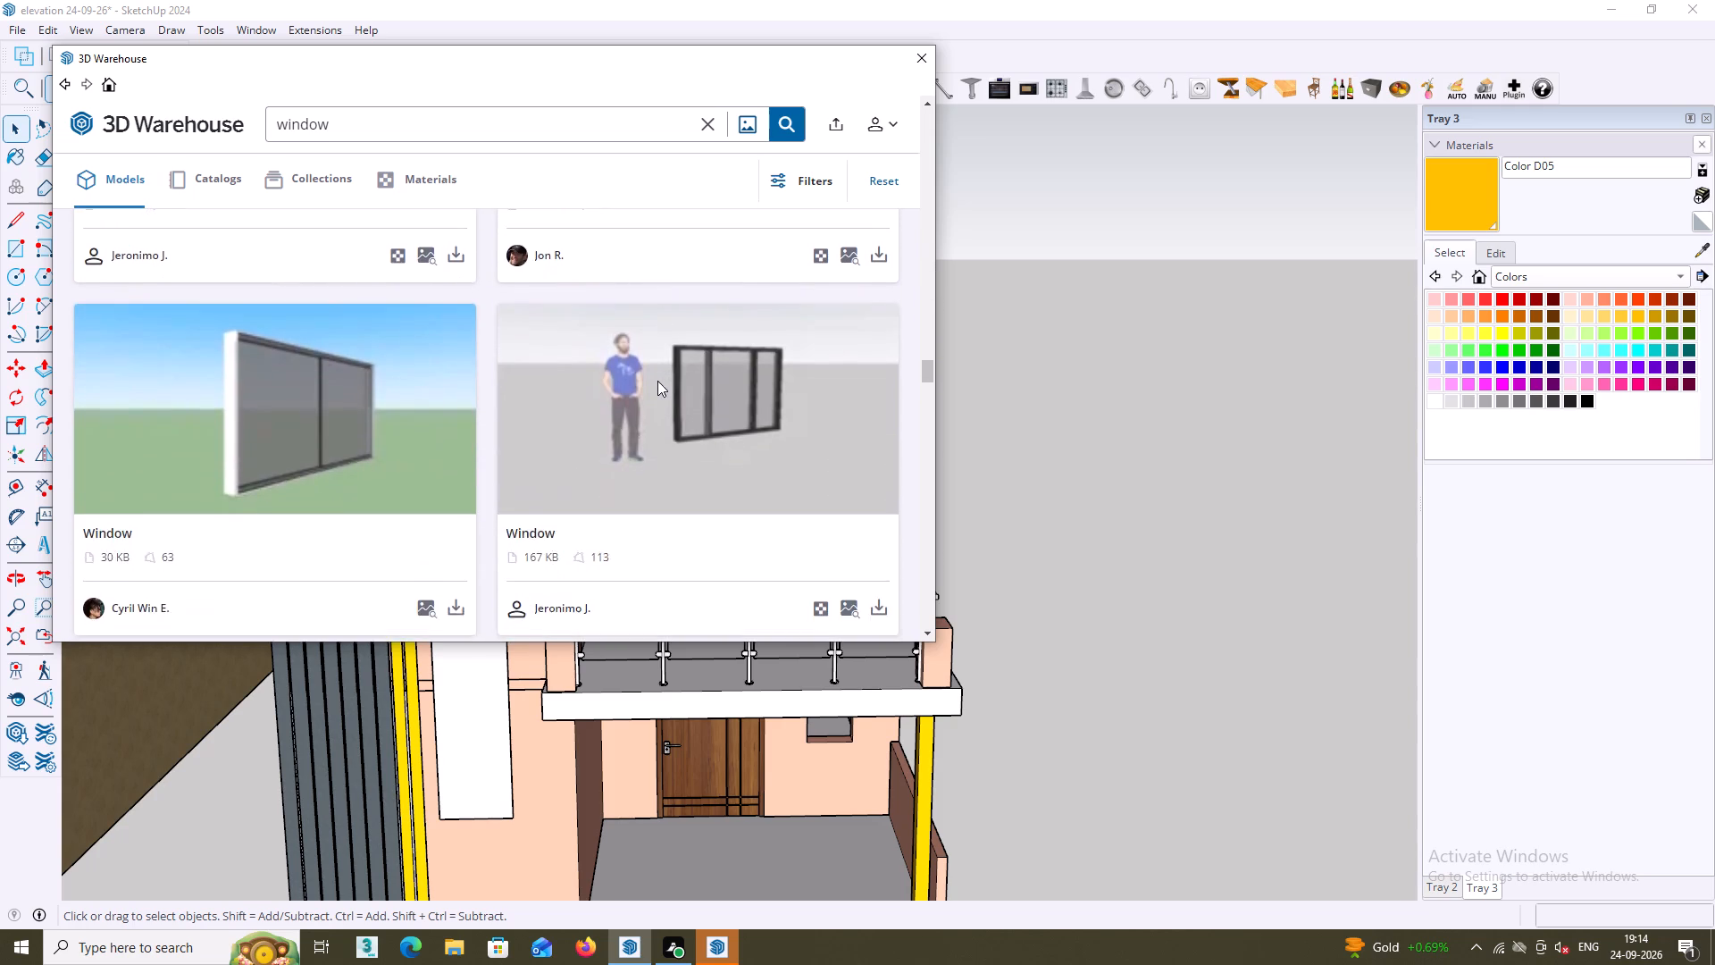
pyautogui.scroll(-5, 657, 381)
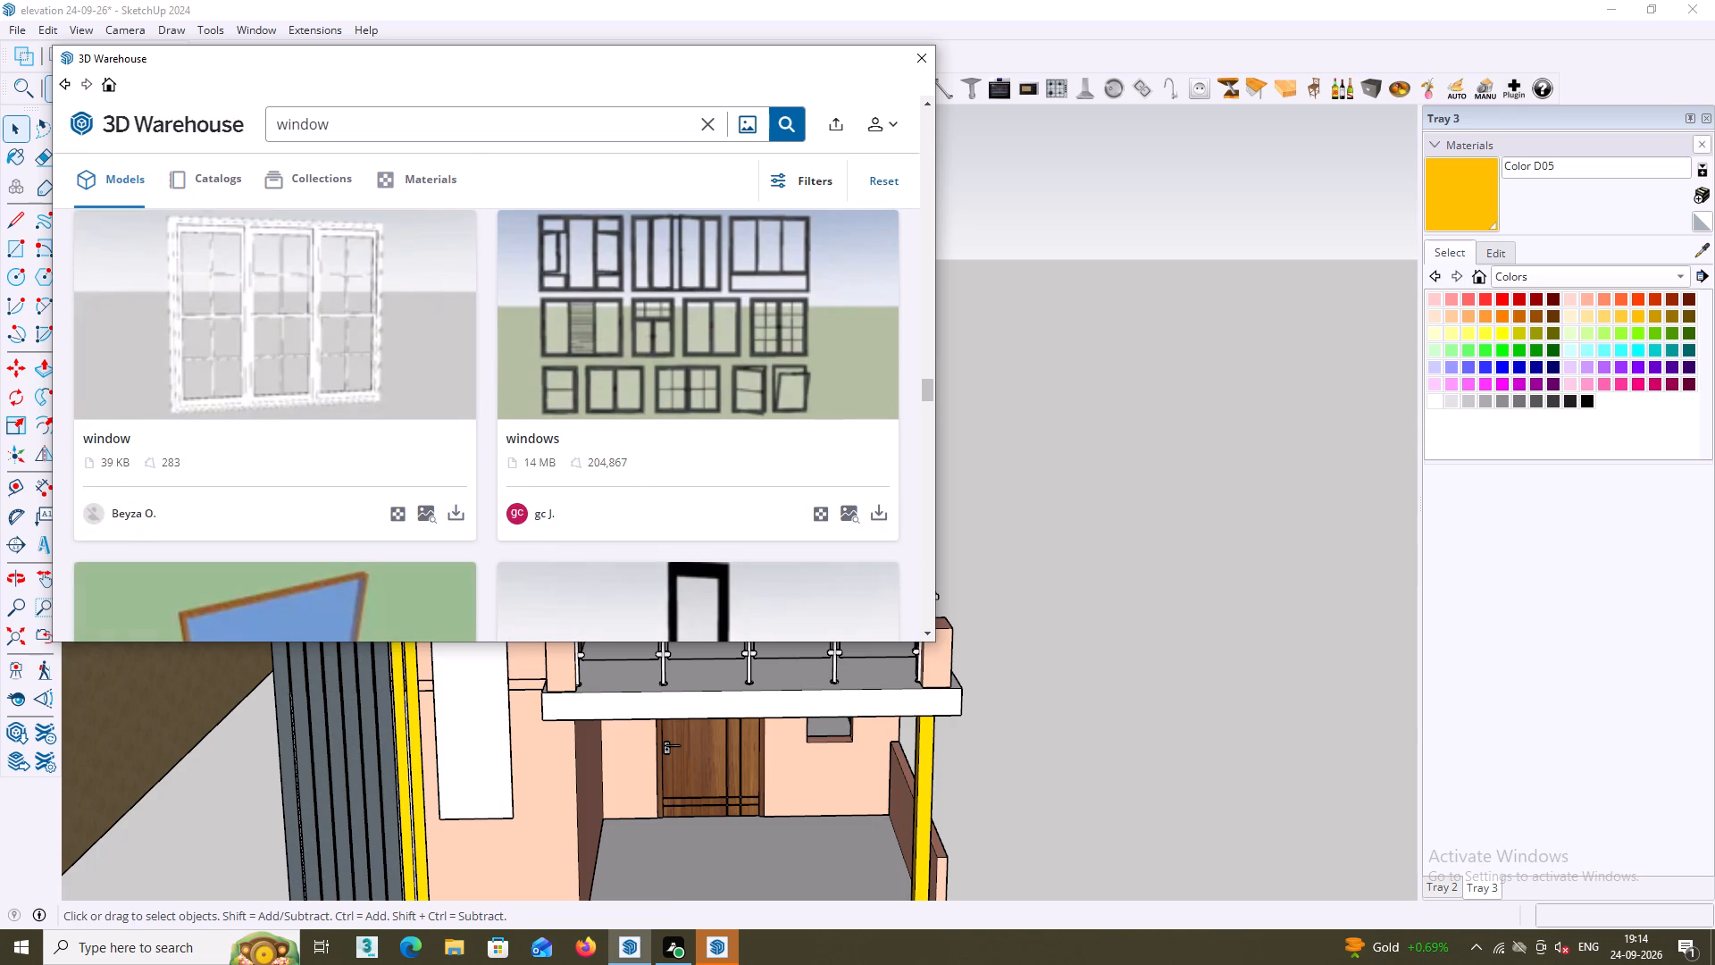
pyautogui.scroll(-2, 397, 178)
# Download the wood-framed single-pane window with blue glass directly into the model, unlocking extra downloads through the offered video.
pyautogui.click(321, 469)
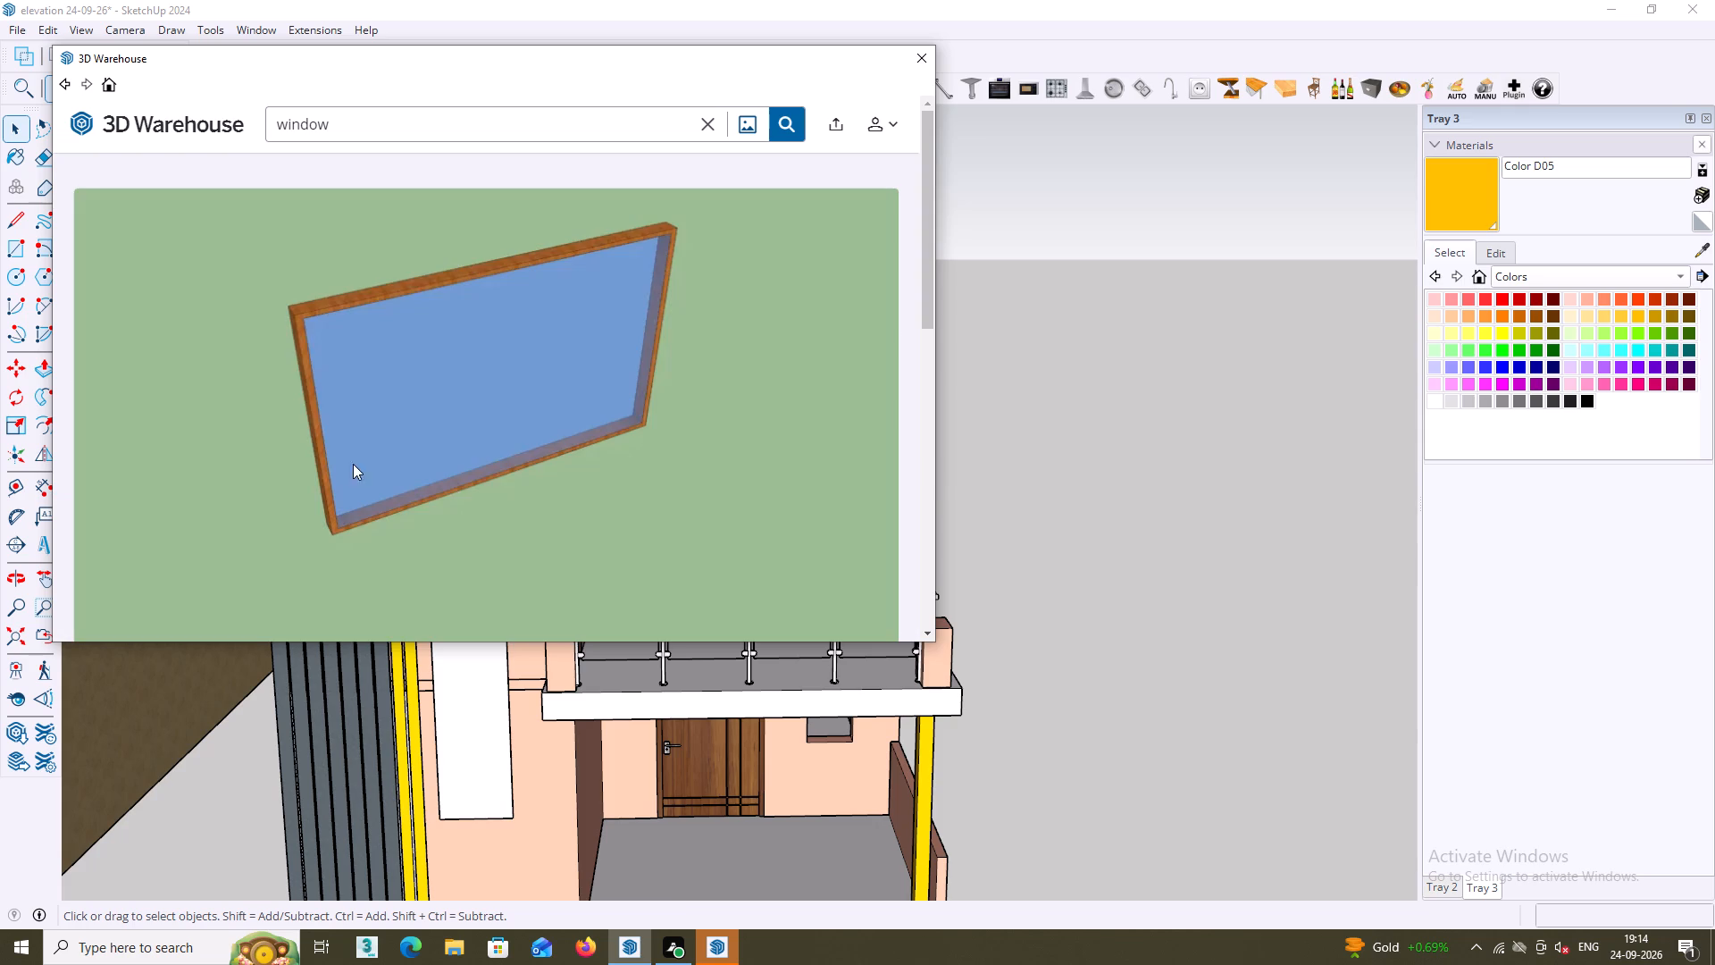
pyautogui.scroll(-3, 669, 553)
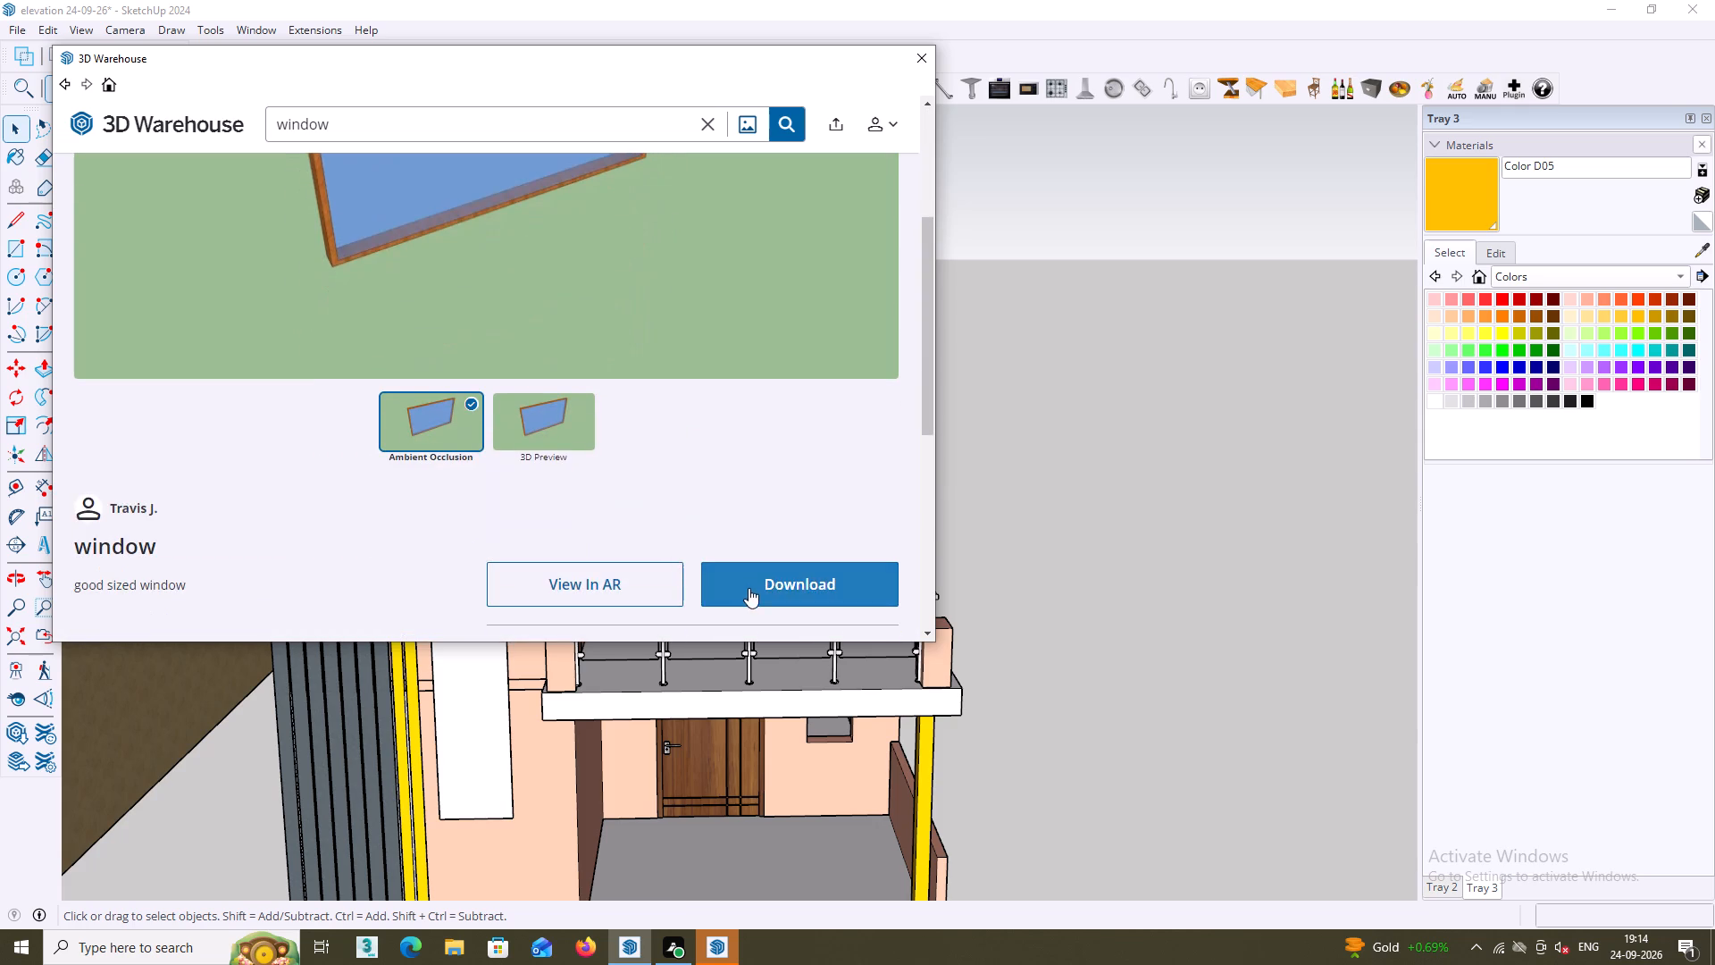
pyautogui.click(749, 588)
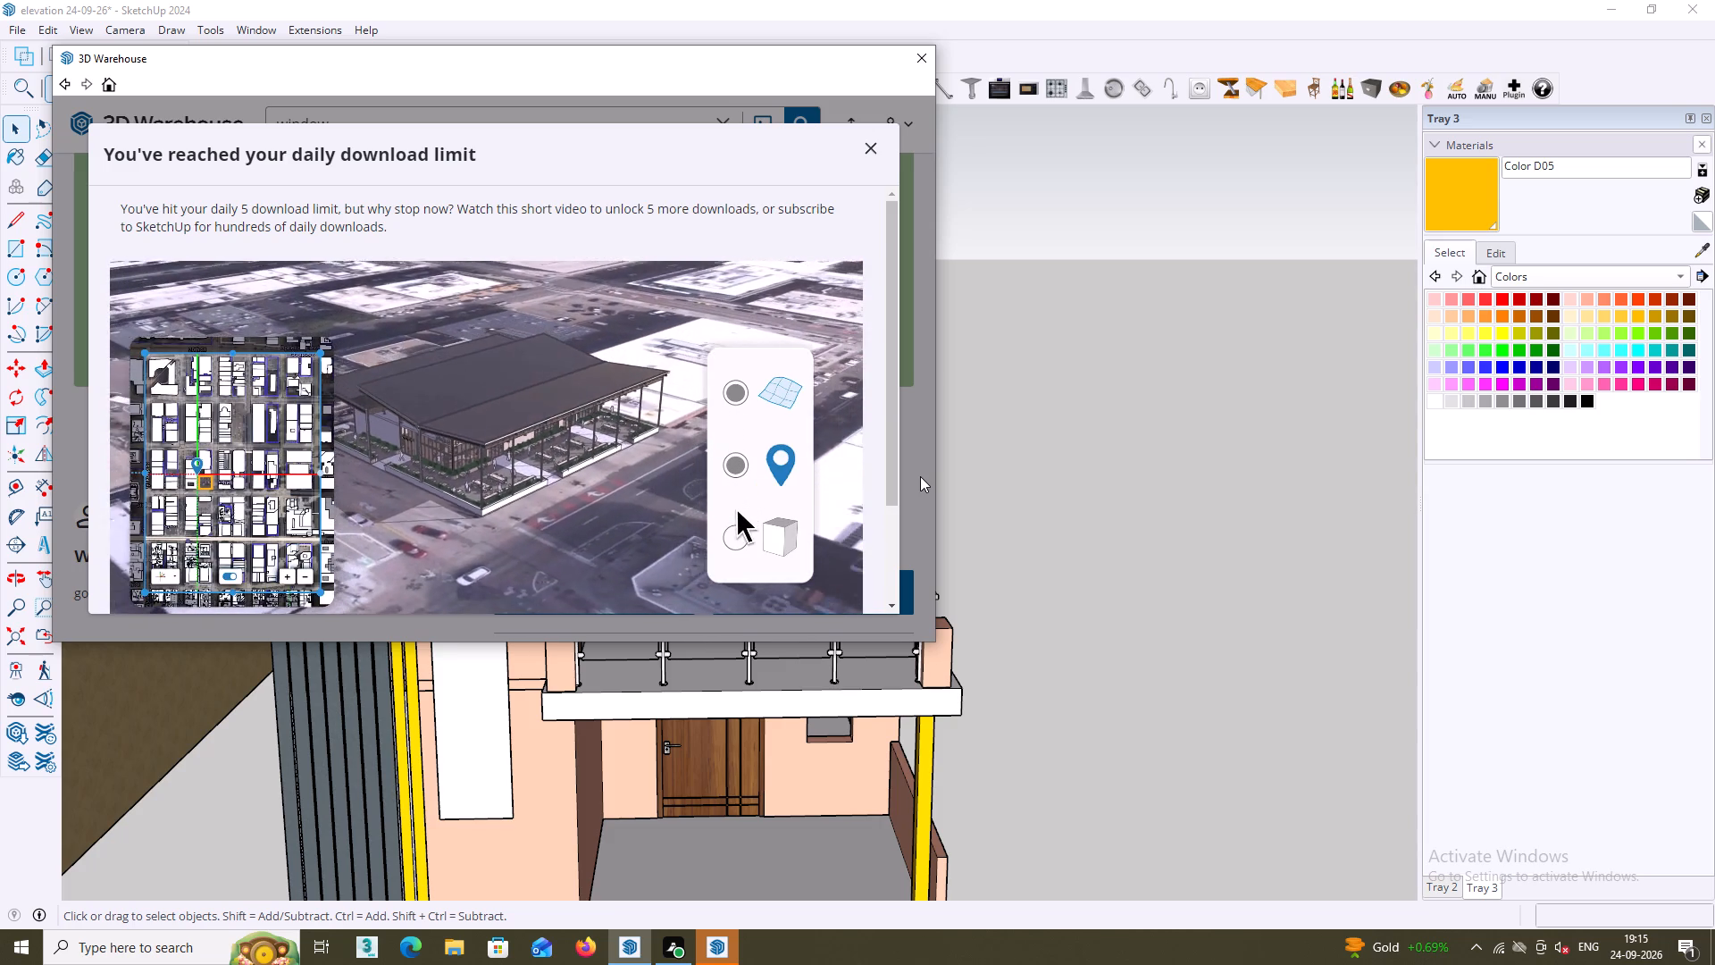
pyautogui.moveTo(774, 555); pyautogui.dragTo(770, 577, button='middle')
pyautogui.scroll(-6, 773, 558)
pyautogui.middleClick(768, 575)
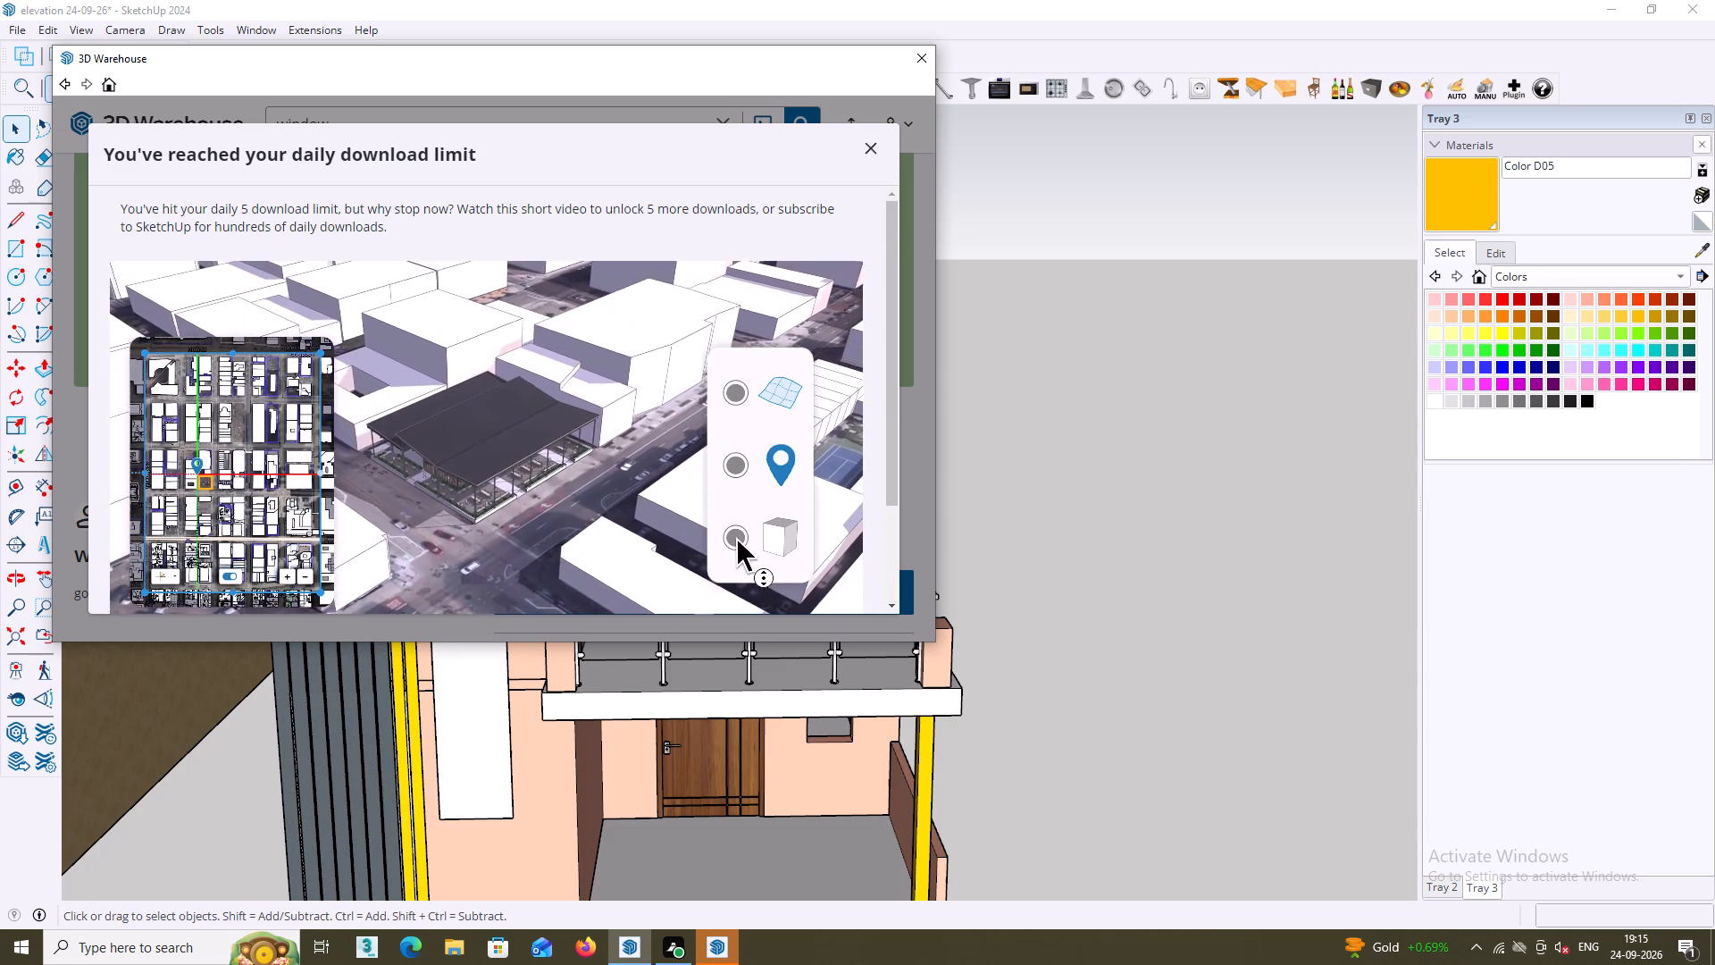
pyautogui.scroll(-3, 764, 578)
pyautogui.middleClick(758, 569)
pyautogui.scroll(-3, 762, 534)
pyautogui.click(782, 518)
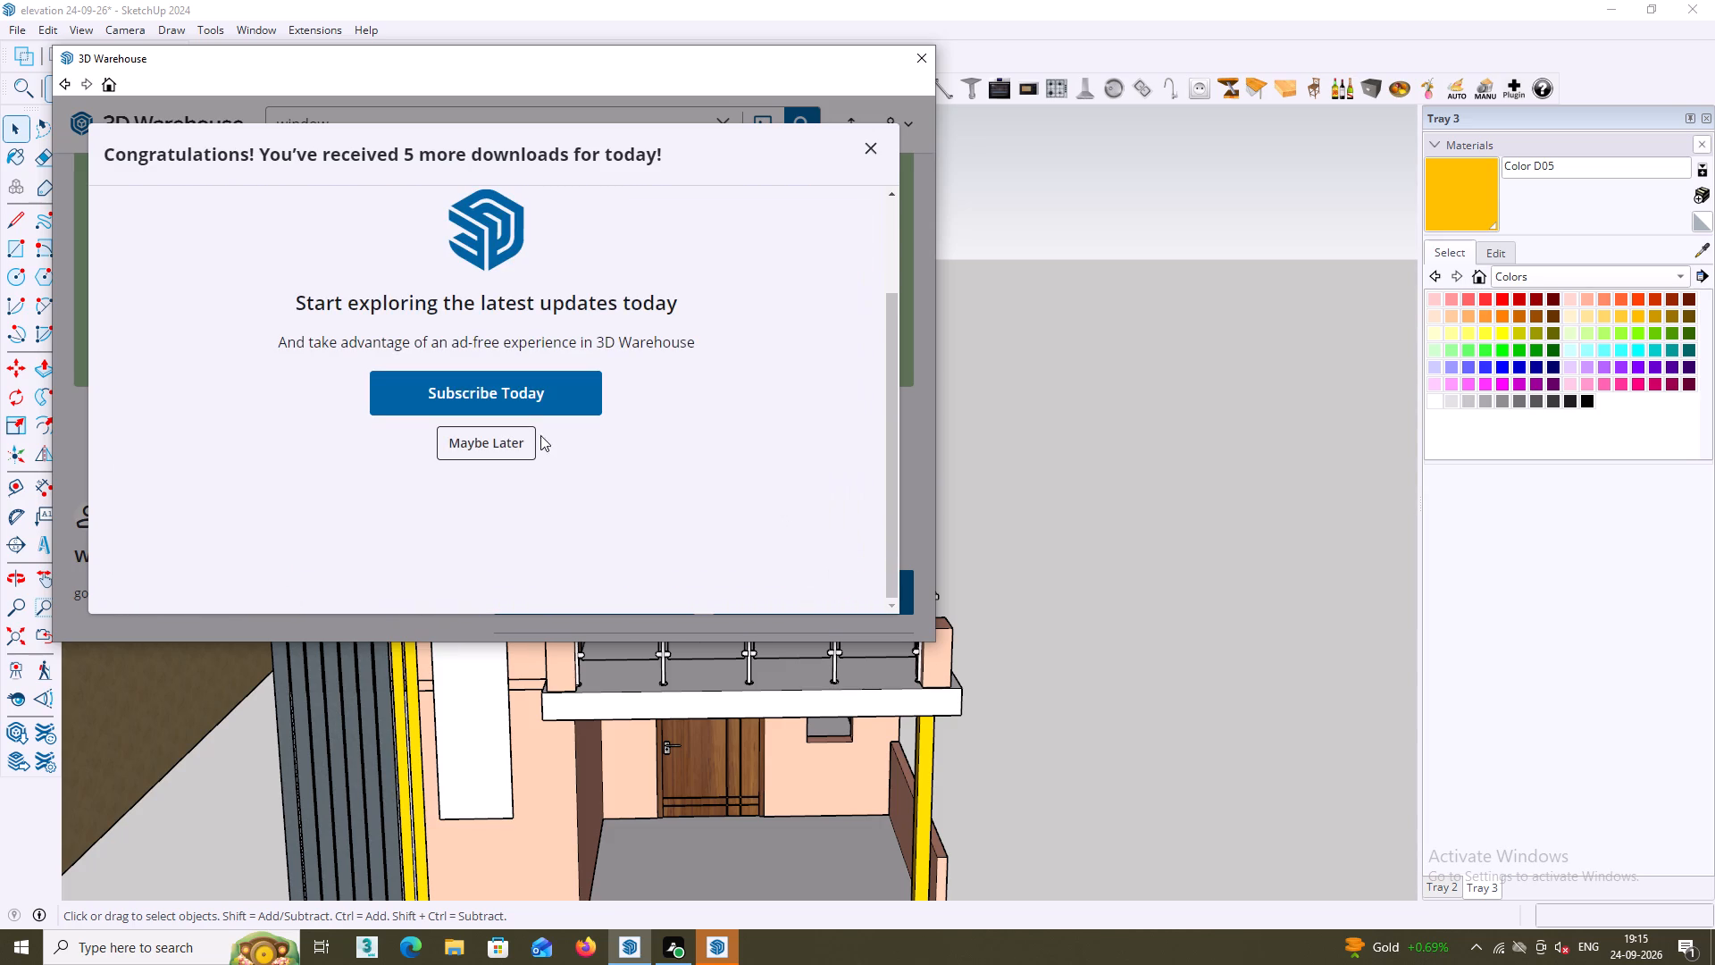
pyautogui.doubleClick(503, 445)
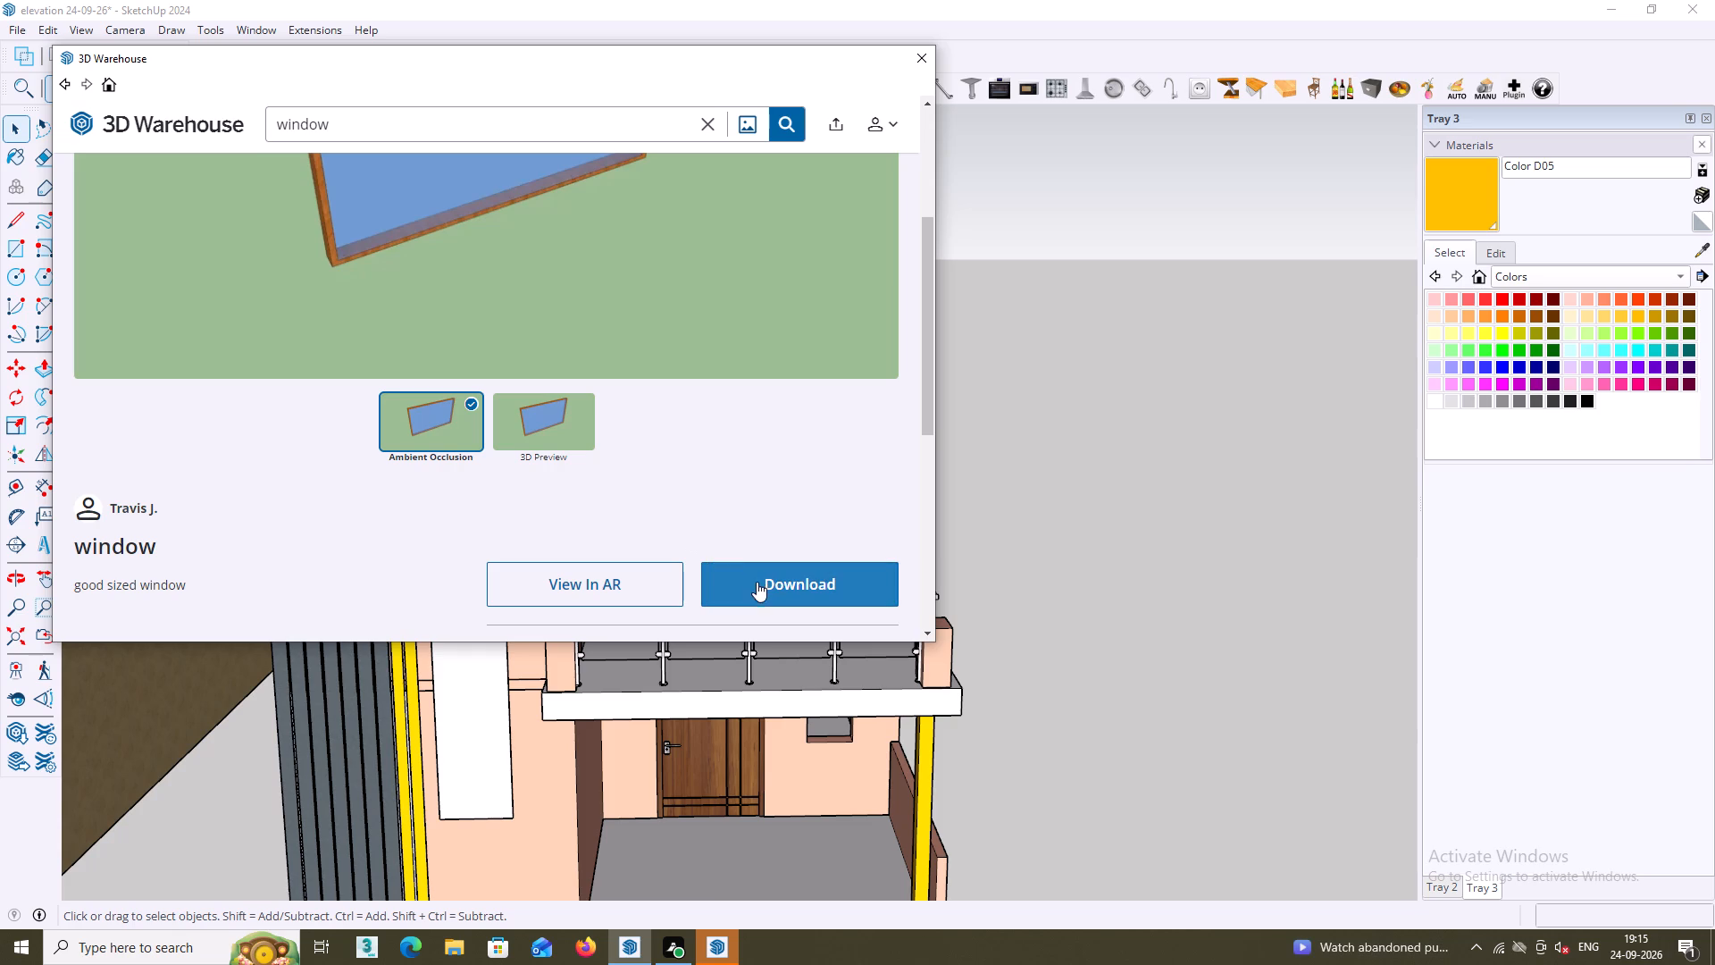
pyautogui.click(757, 582)
pyautogui.doubleClick(437, 356)
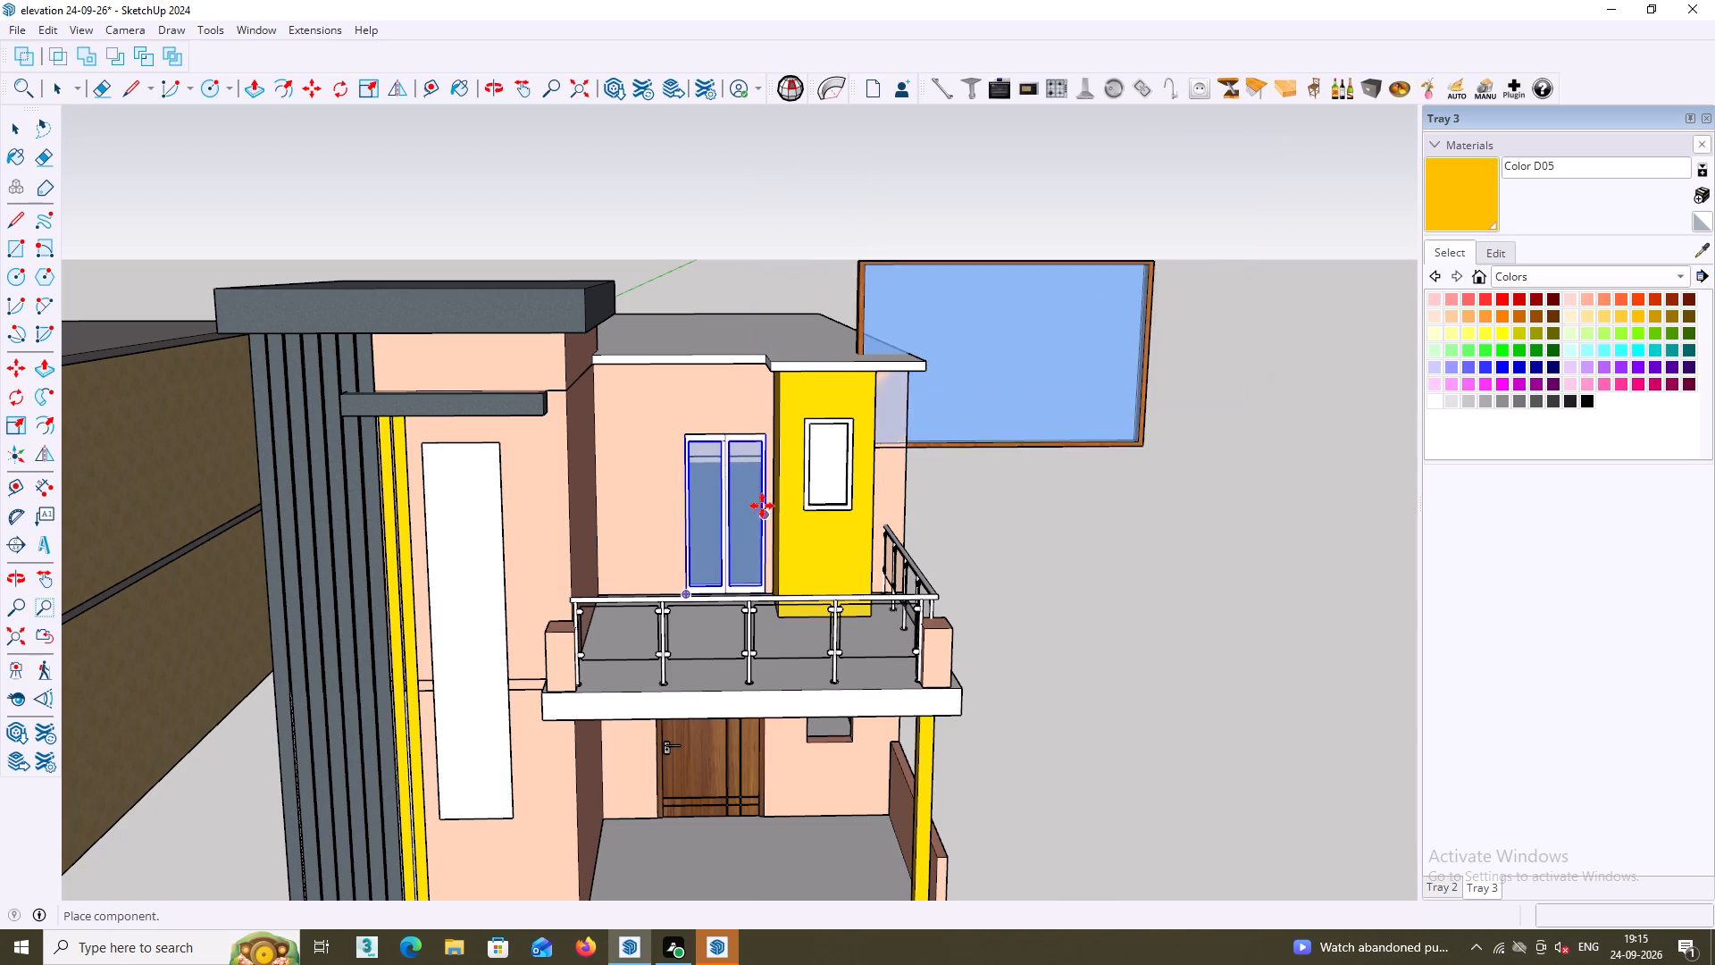
# Place the wood-framed window at the lower inner corner of the white frame on the yellow column.
pyautogui.scroll(4, 833, 482)
pyautogui.scroll(-6, 857, 546)
pyautogui.scroll(2, 797, 605)
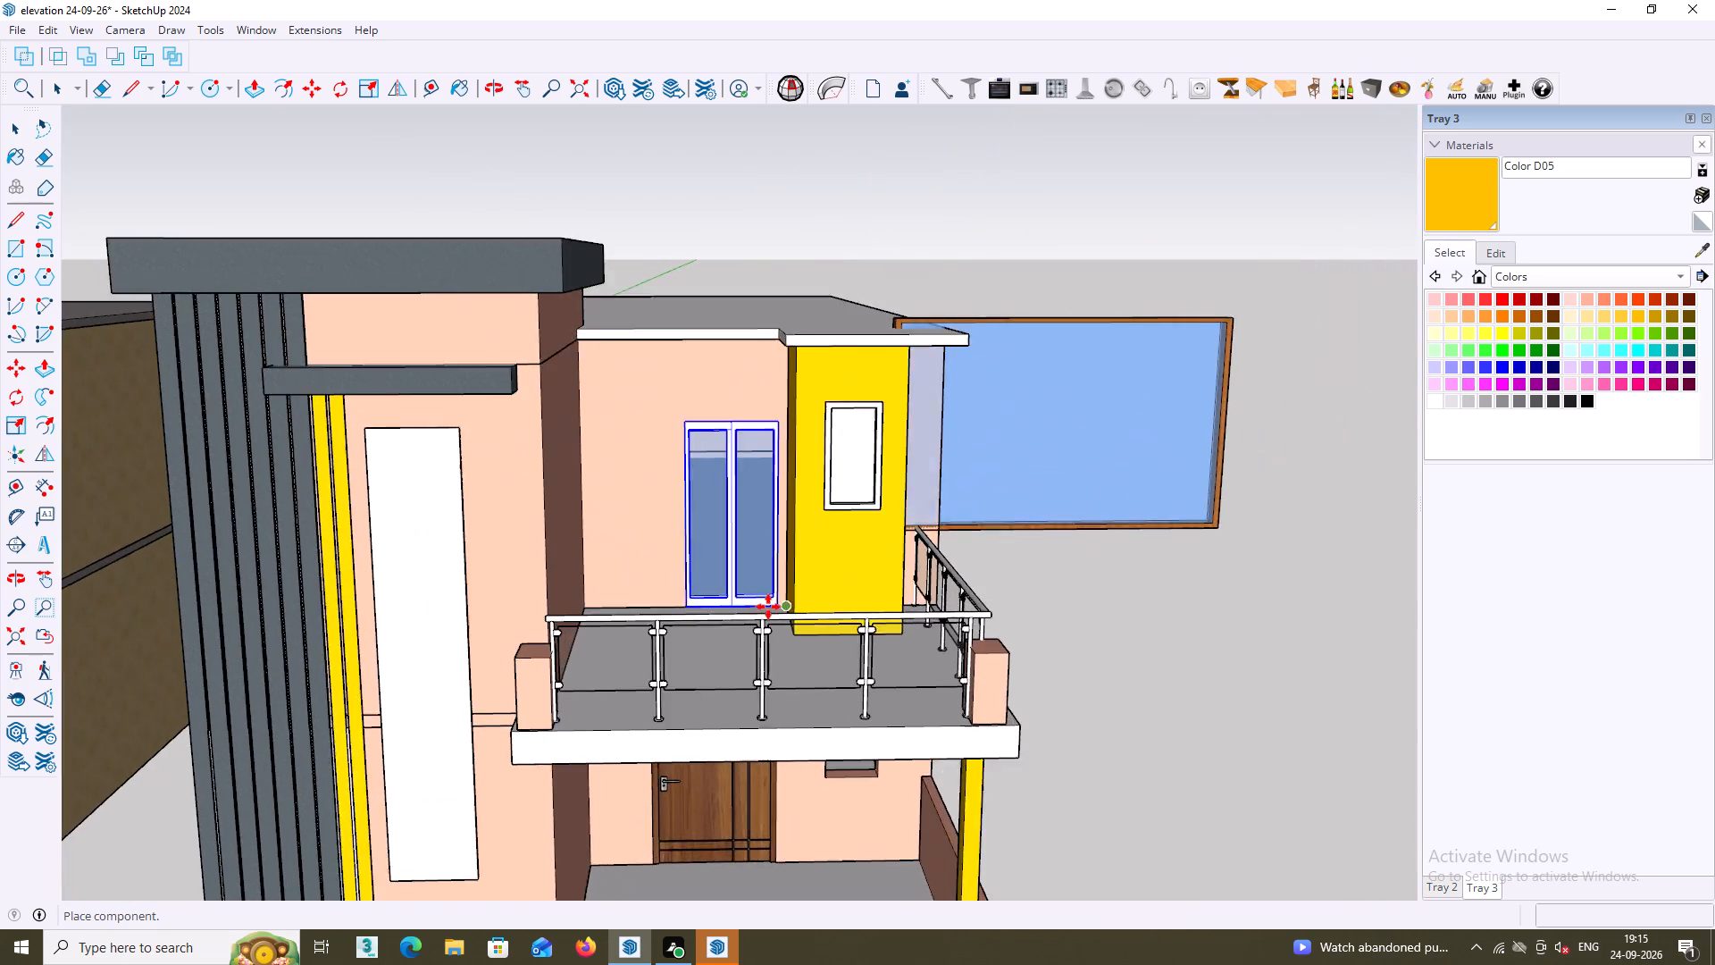
pyautogui.scroll(3, 768, 607)
pyautogui.scroll(8, 835, 499)
pyautogui.moveTo(869, 475); pyautogui.dragTo(824, 508, button='middle')
pyautogui.scroll(6, 839, 486)
pyautogui.moveTo(854, 478); pyautogui.dragTo(788, 510, button='middle')
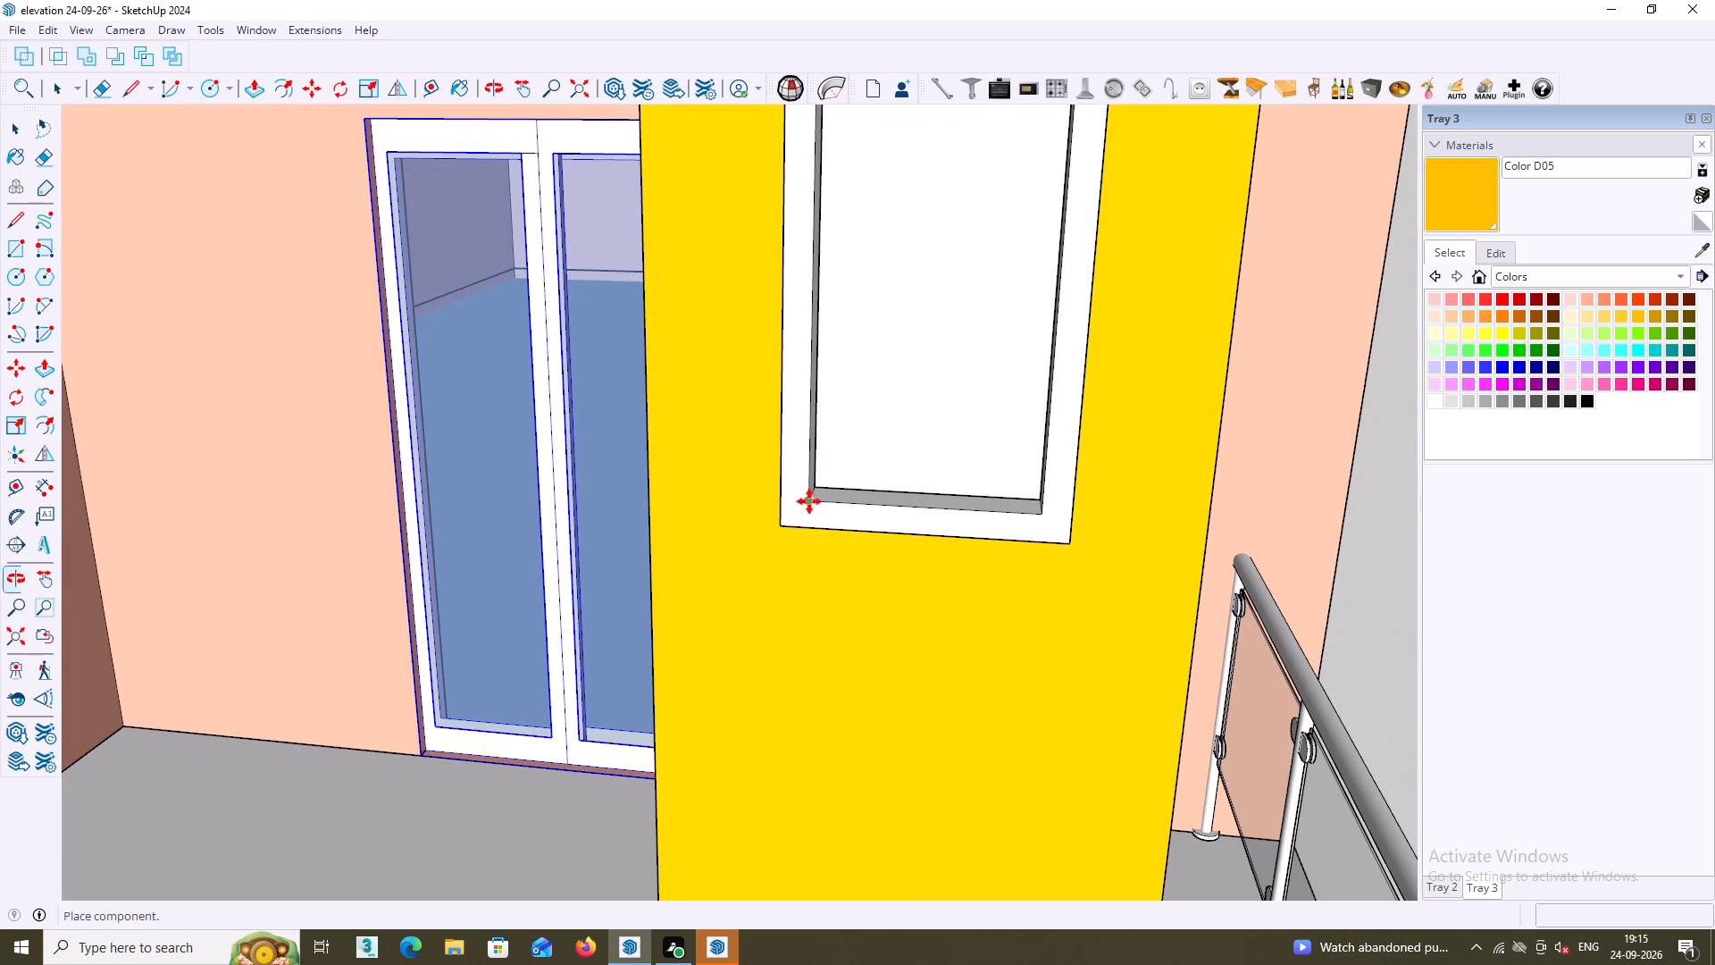
pyautogui.doubleClick(807, 498)
# Move the wood-framed window by its lower corner about 4' 10" onto the lower inner corner of the white frame.
pyautogui.scroll(-7, 807, 511)
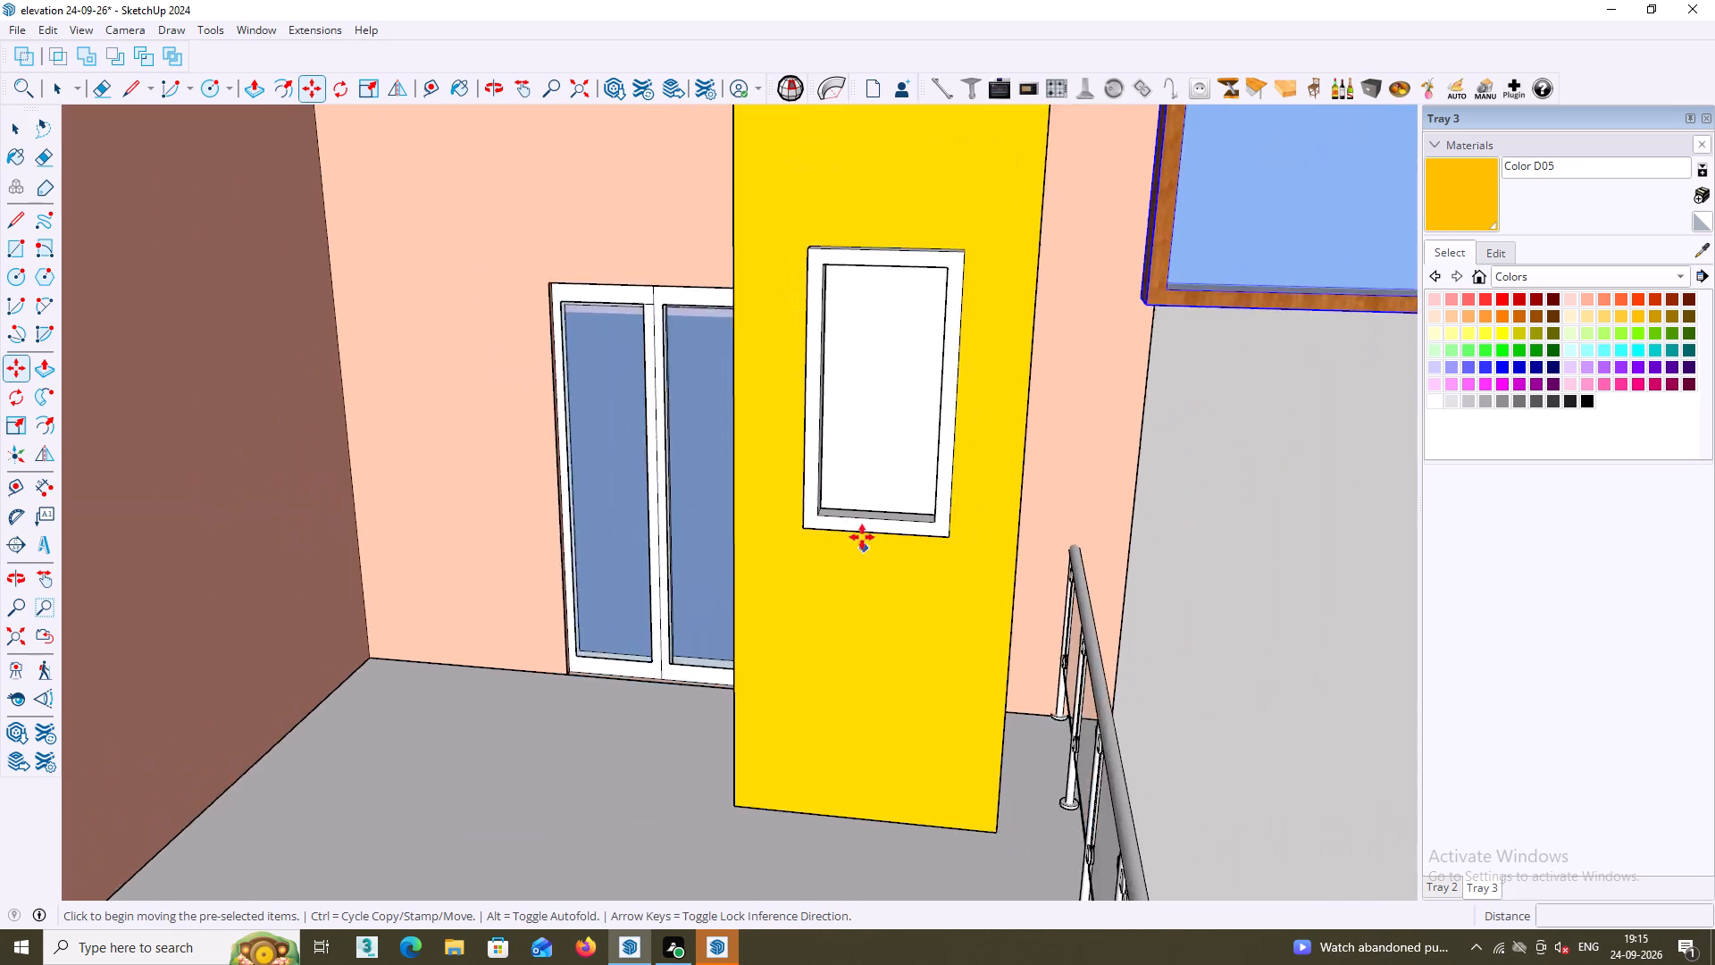
pyautogui.scroll(-3, 862, 537)
pyautogui.scroll(5, 1063, 363)
pyautogui.click(1072, 371)
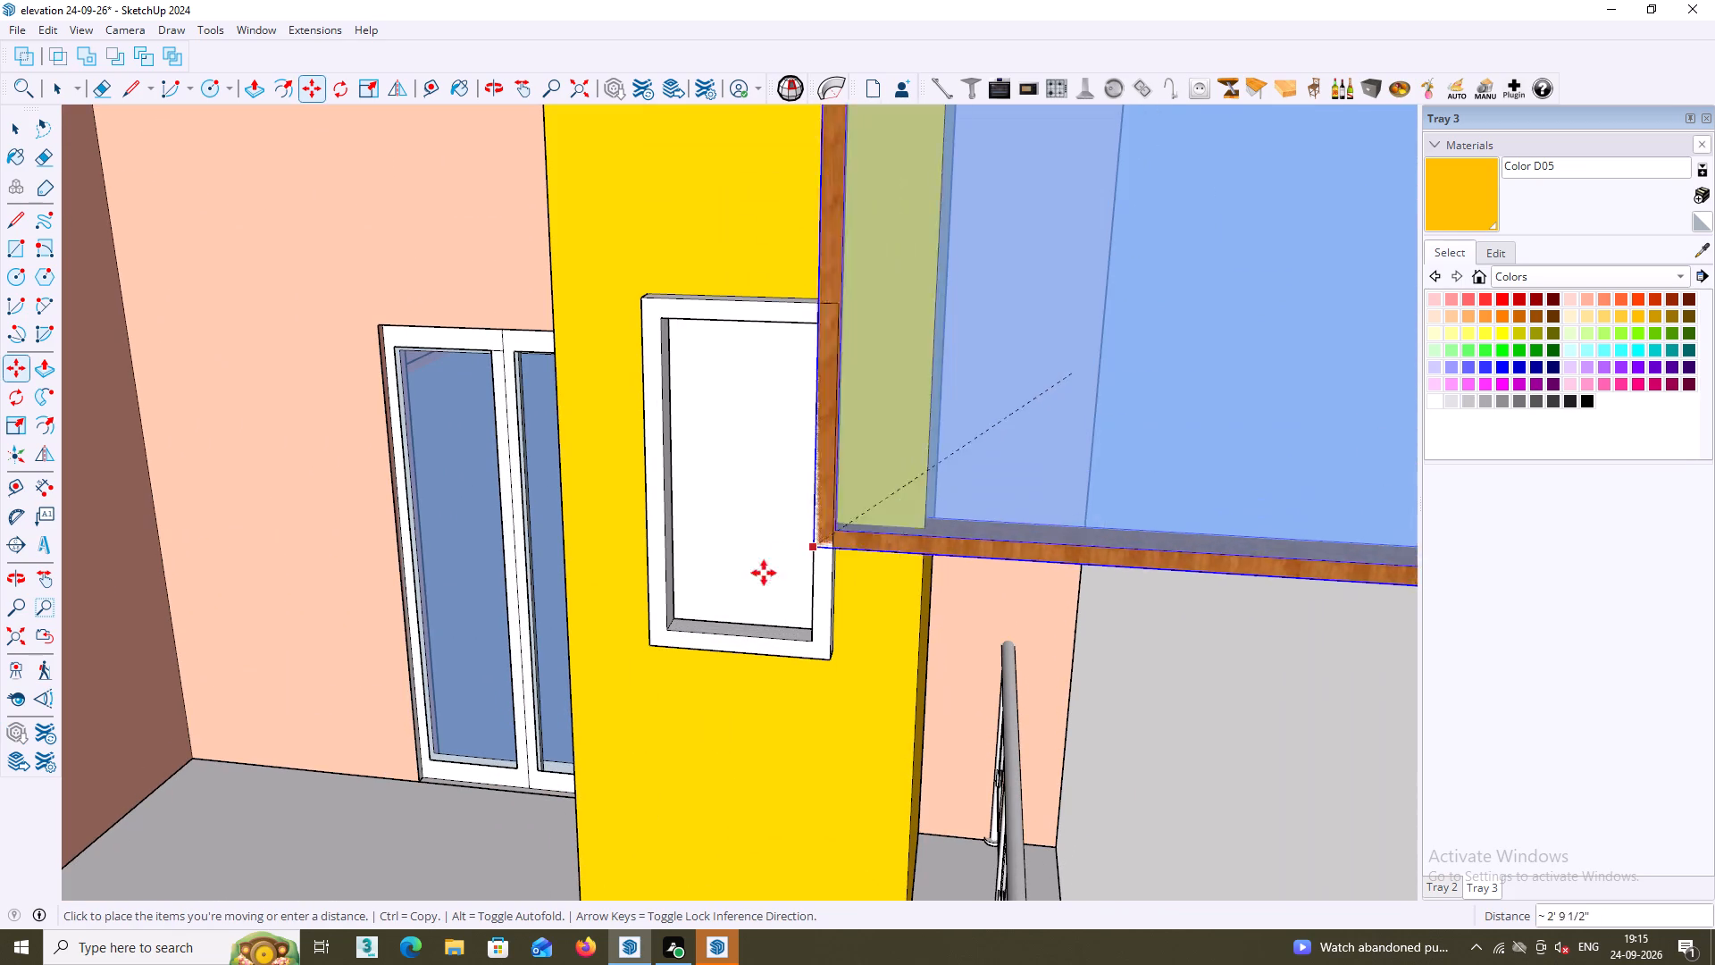
pyautogui.click(668, 634)
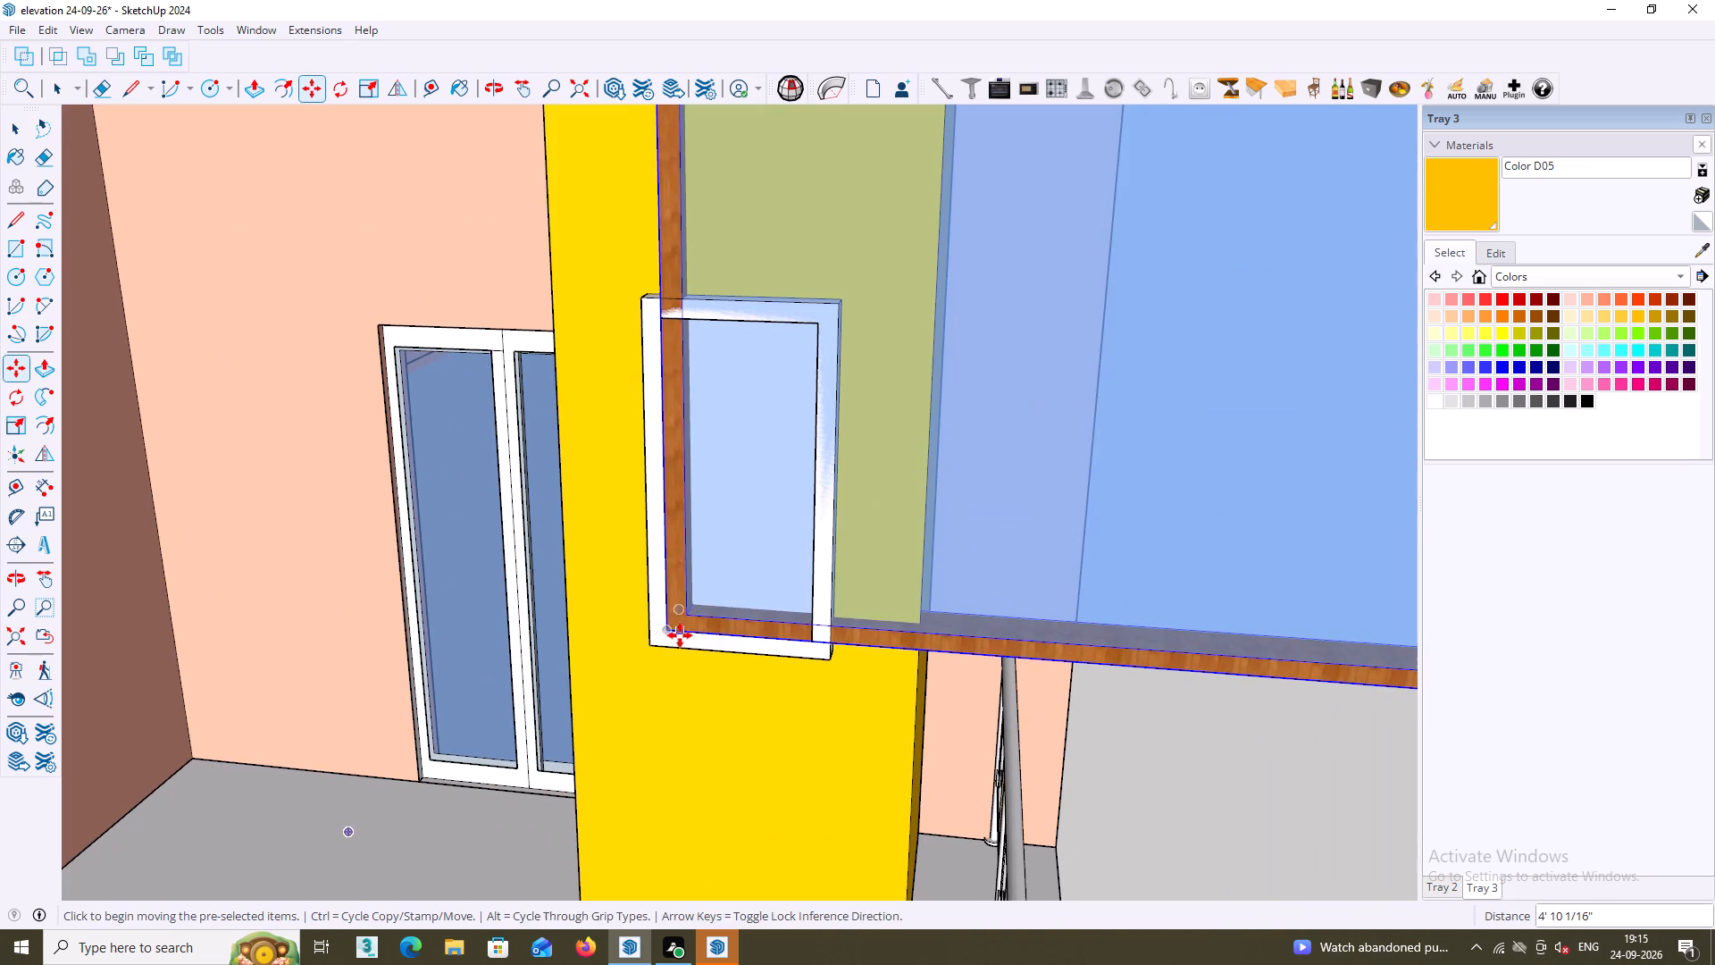
# Scale the wood-framed window in red and green by about 0.12 and 18.43 to narrow it to the frame's opening.
pyautogui.scroll(-11, 682, 645)
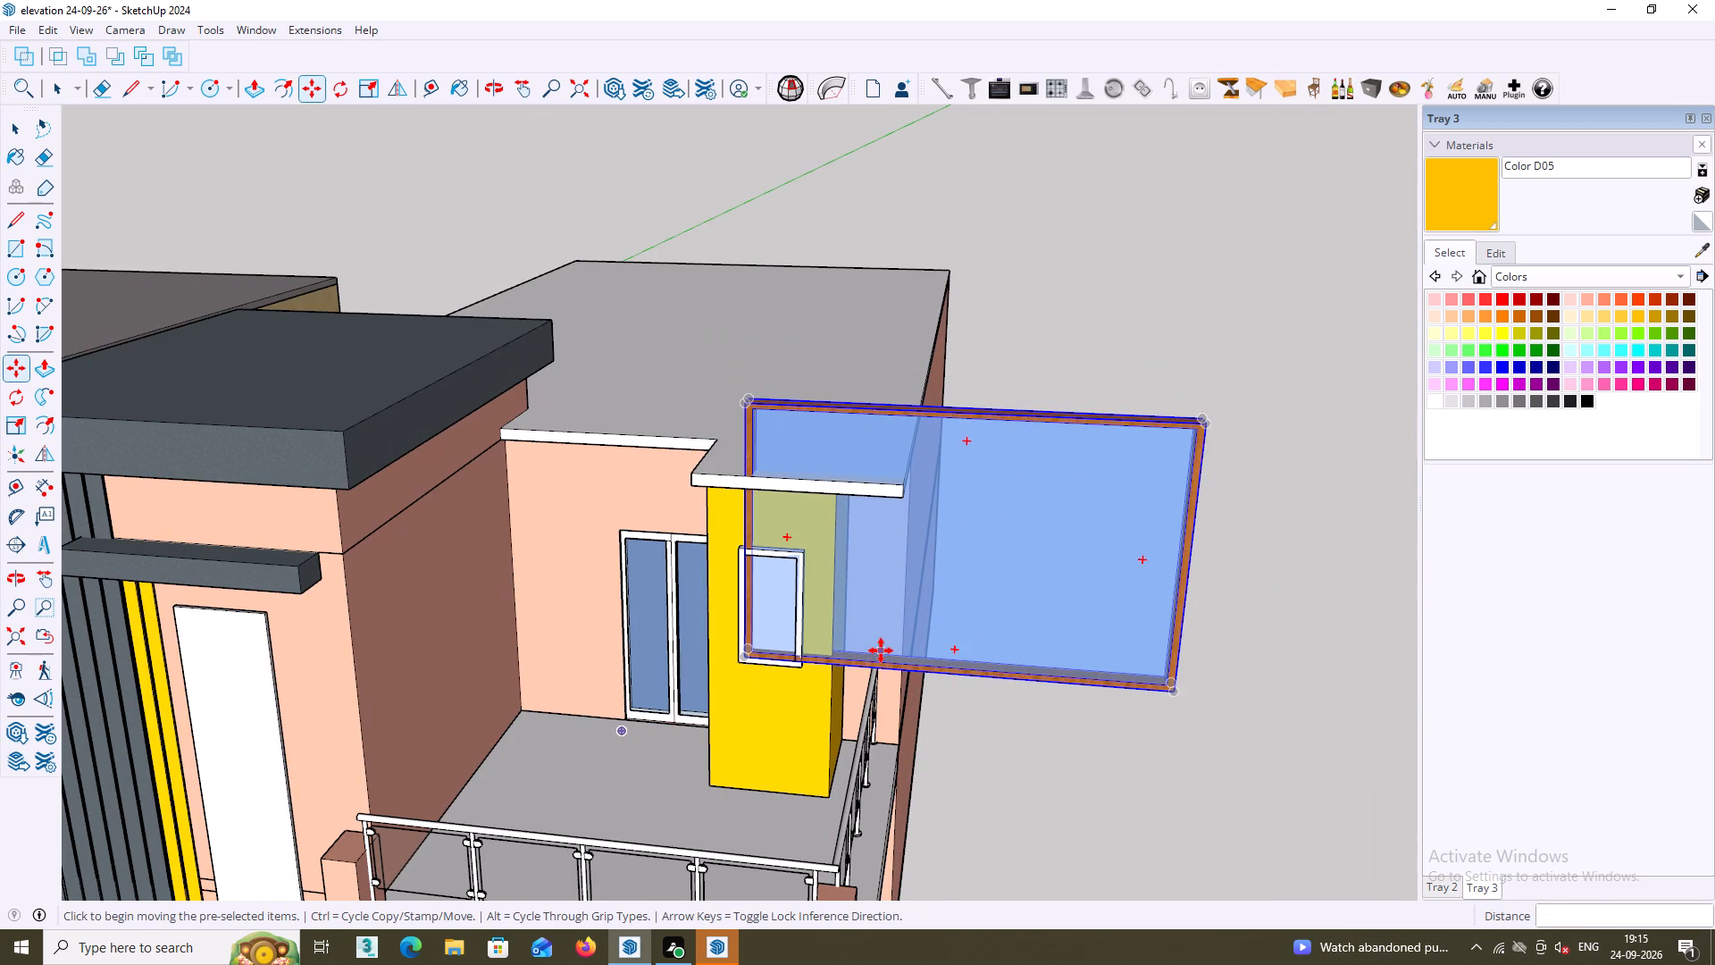
pyautogui.press('s')
pyautogui.scroll(3, 1134, 571)
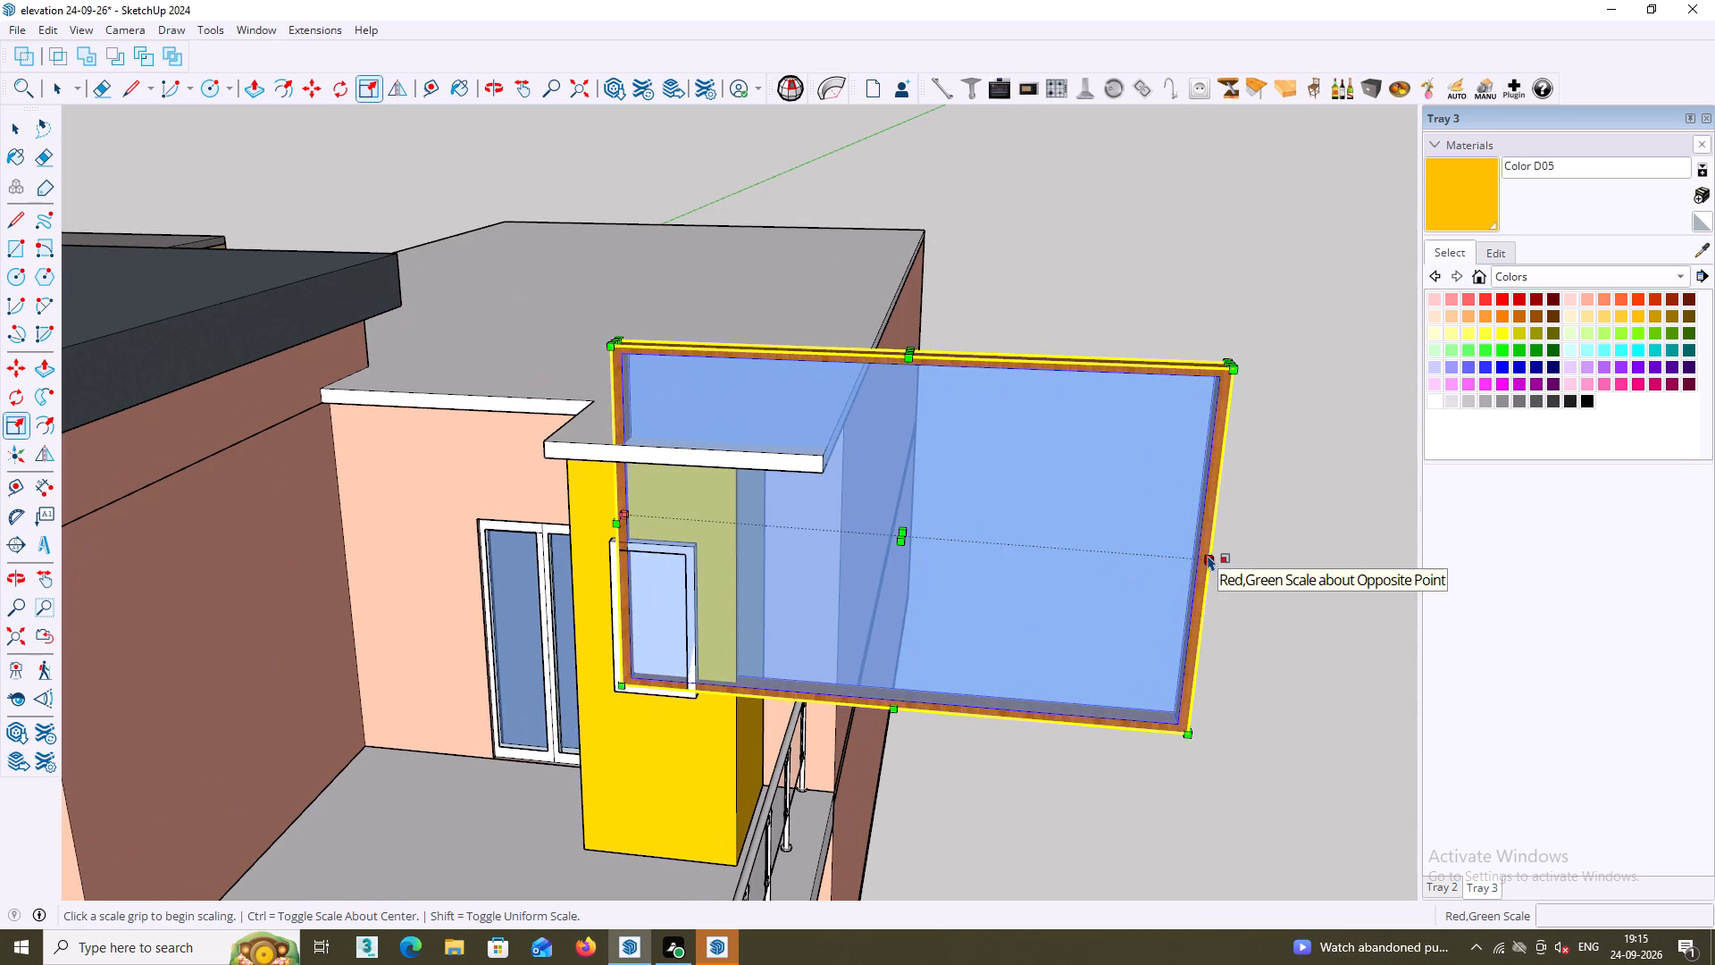
pyautogui.click(1209, 562)
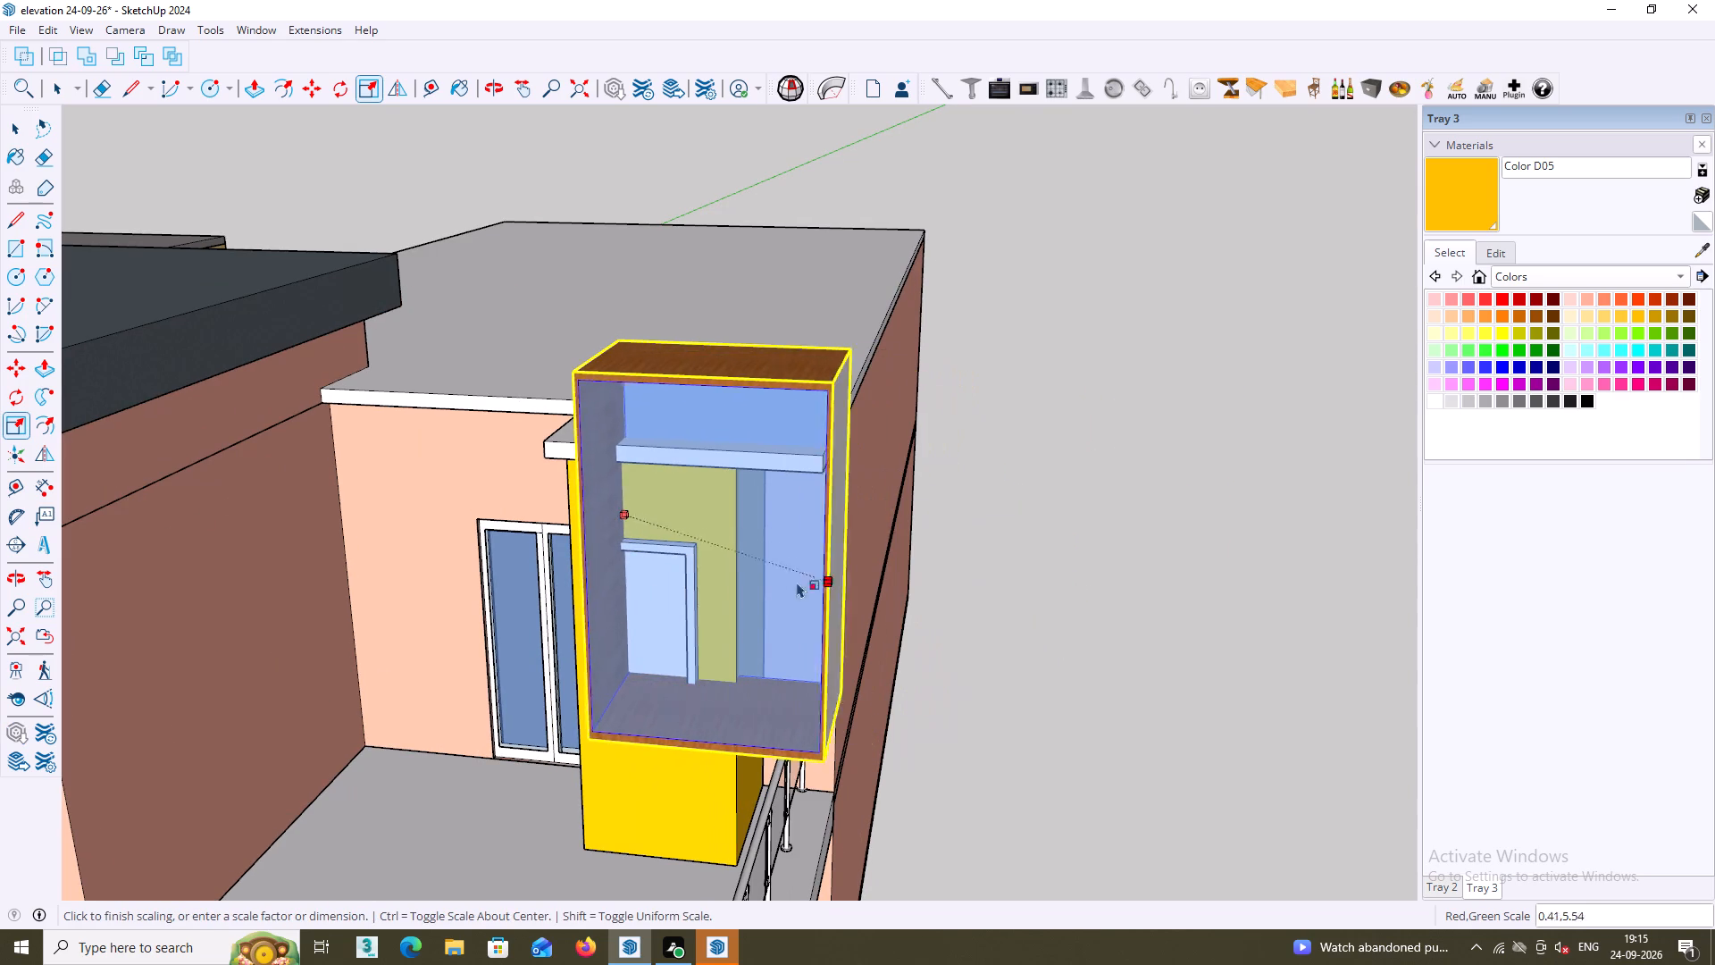
pyautogui.moveTo(713, 590); pyautogui.dragTo(939, 461, button='middle')
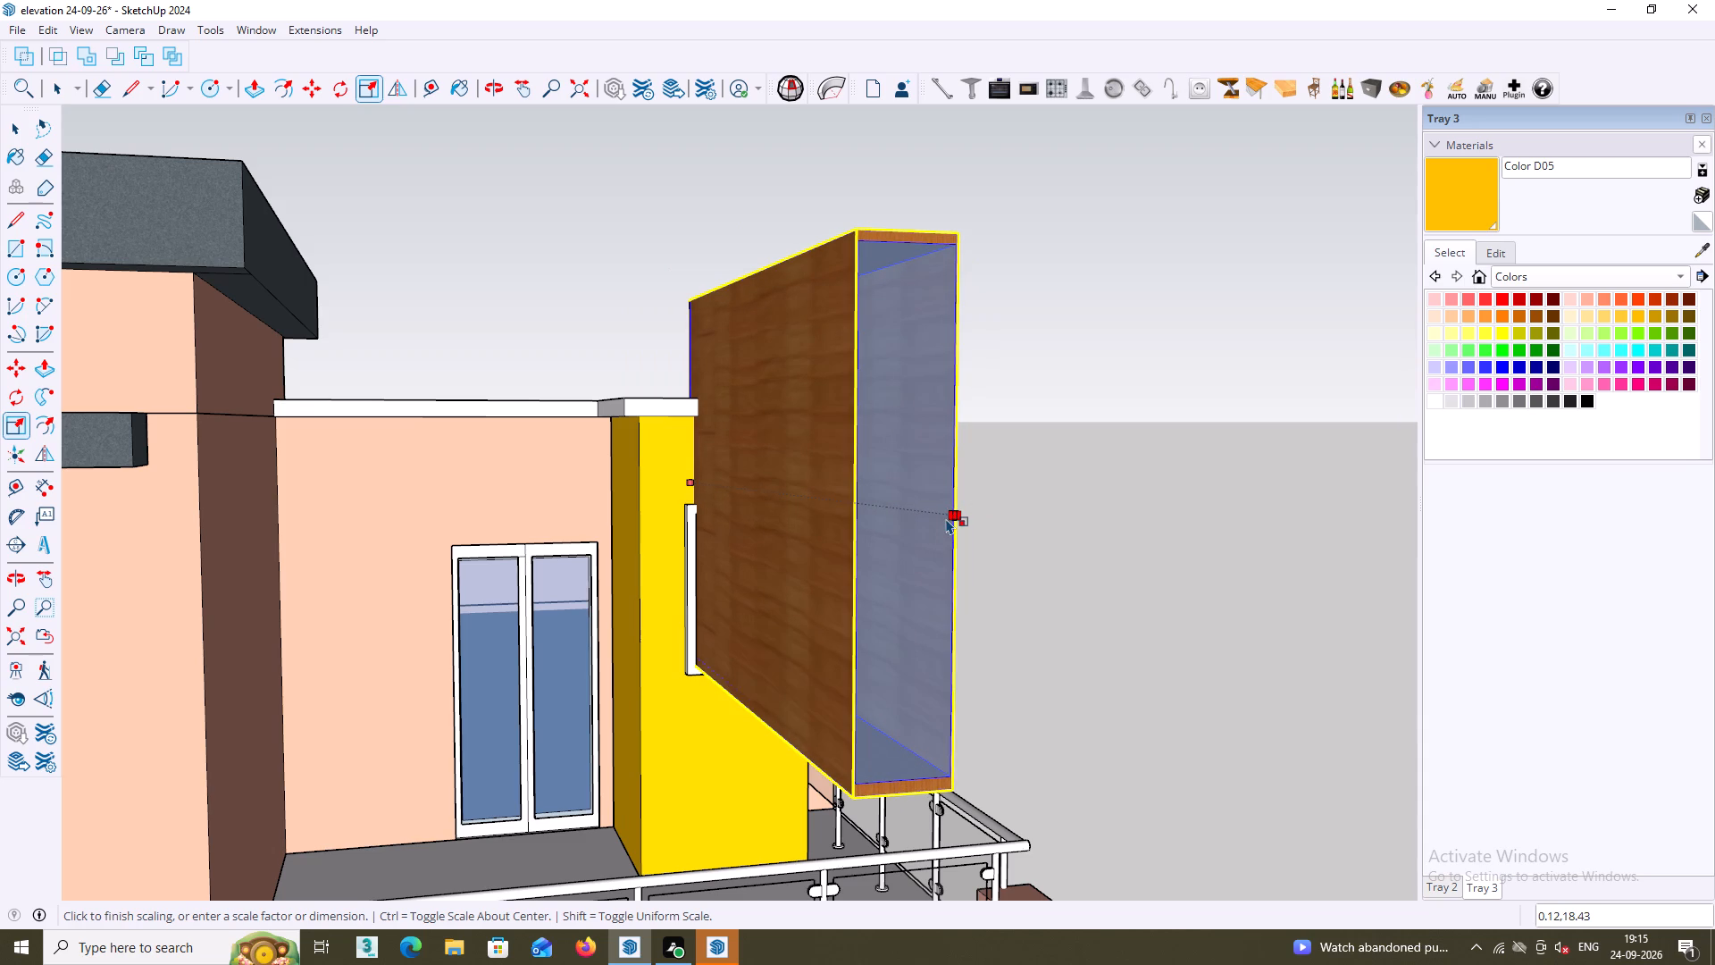
pyautogui.click(946, 518)
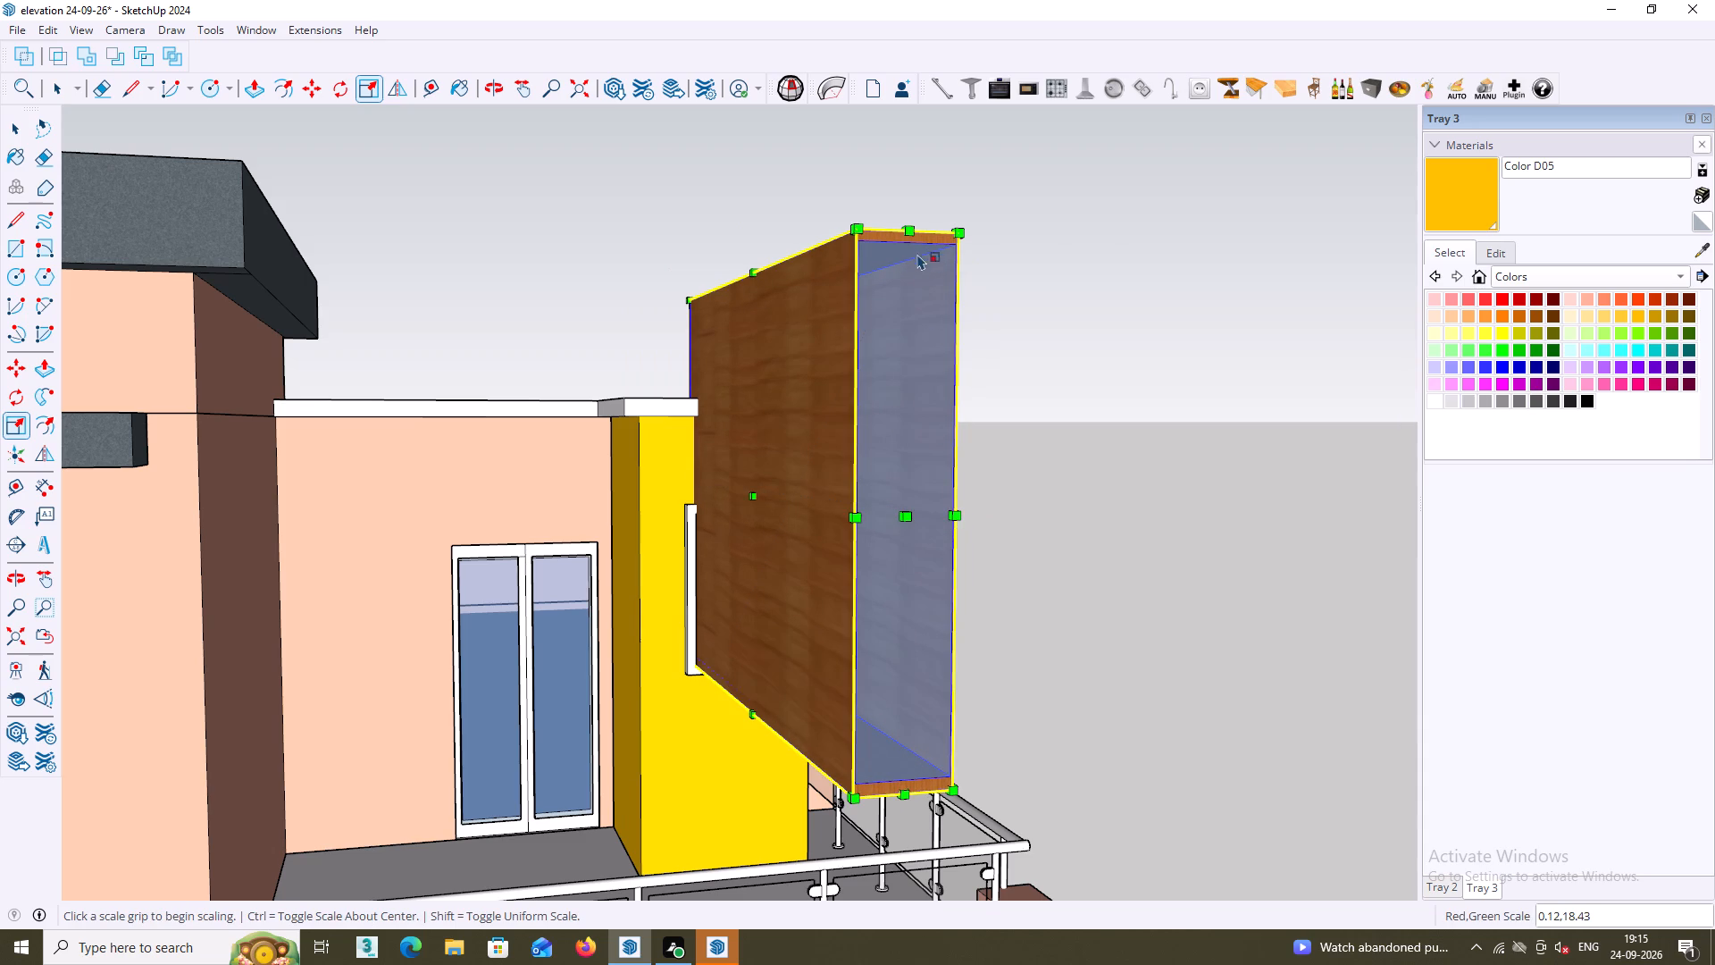
# Scale the window's height by about 0.43 so its top reaches the white frame's upper inner edge.
pyautogui.click(909, 231)
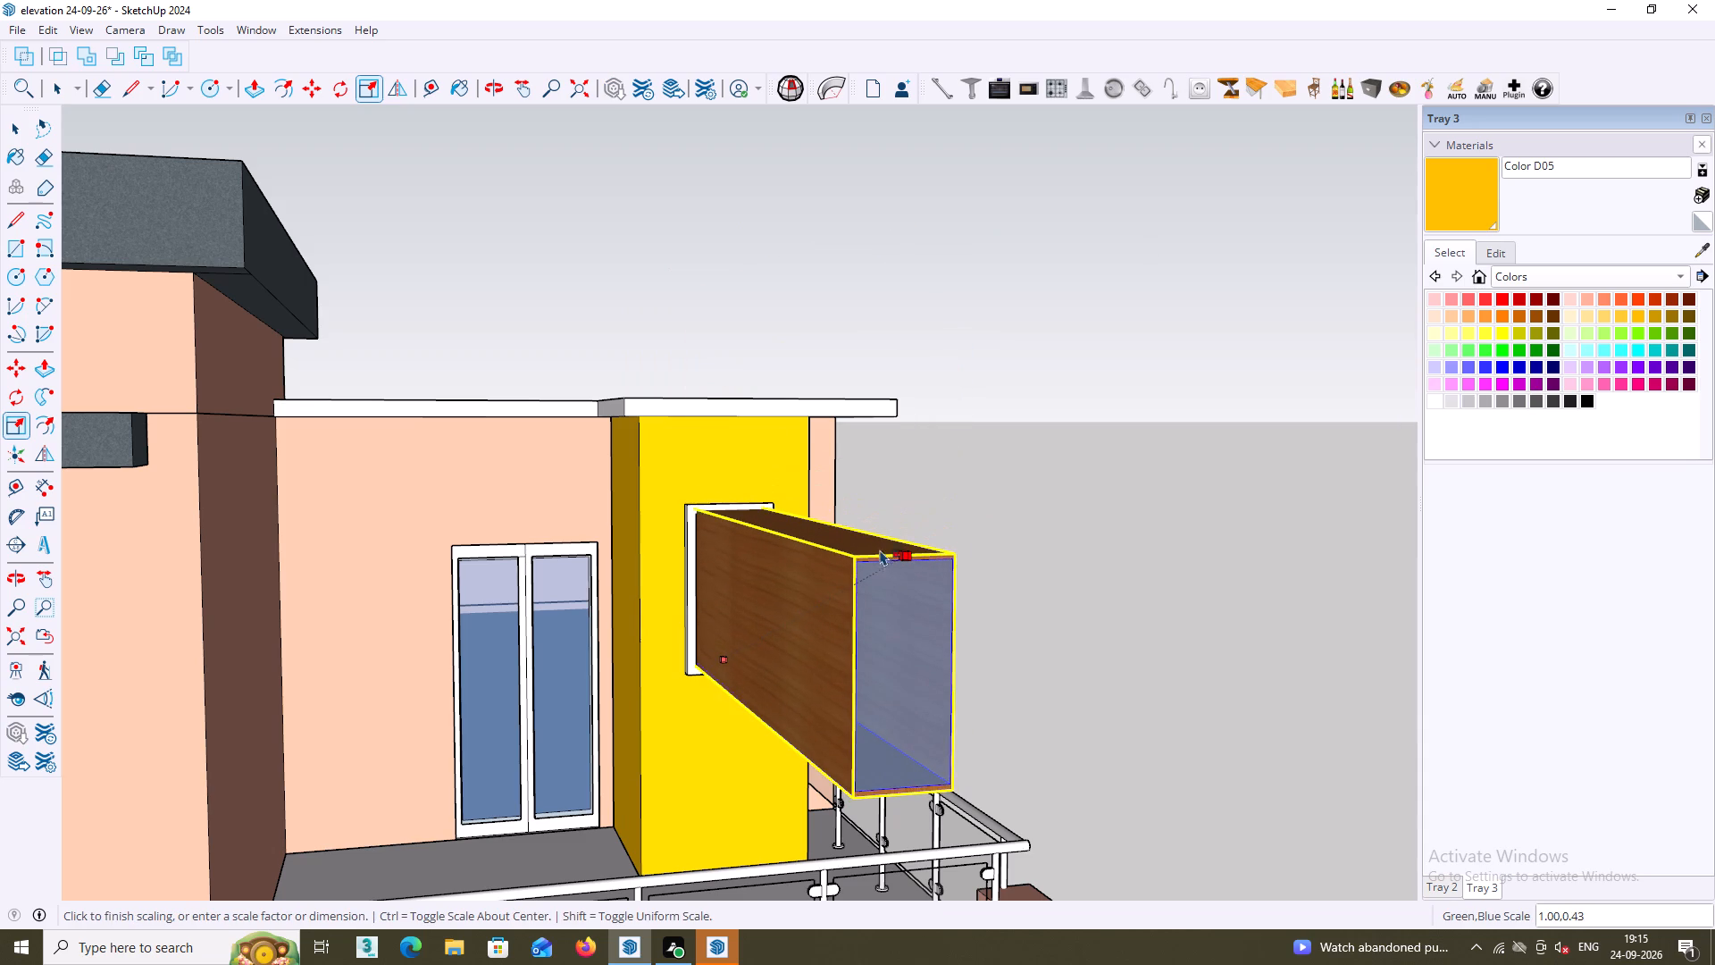
pyautogui.click(876, 551)
# Scale the window's depth by about 0.06 so it sits within the thickness of the white frame.
pyautogui.moveTo(887, 717); pyautogui.dragTo(805, 642, button='middle')
pyautogui.click(782, 694)
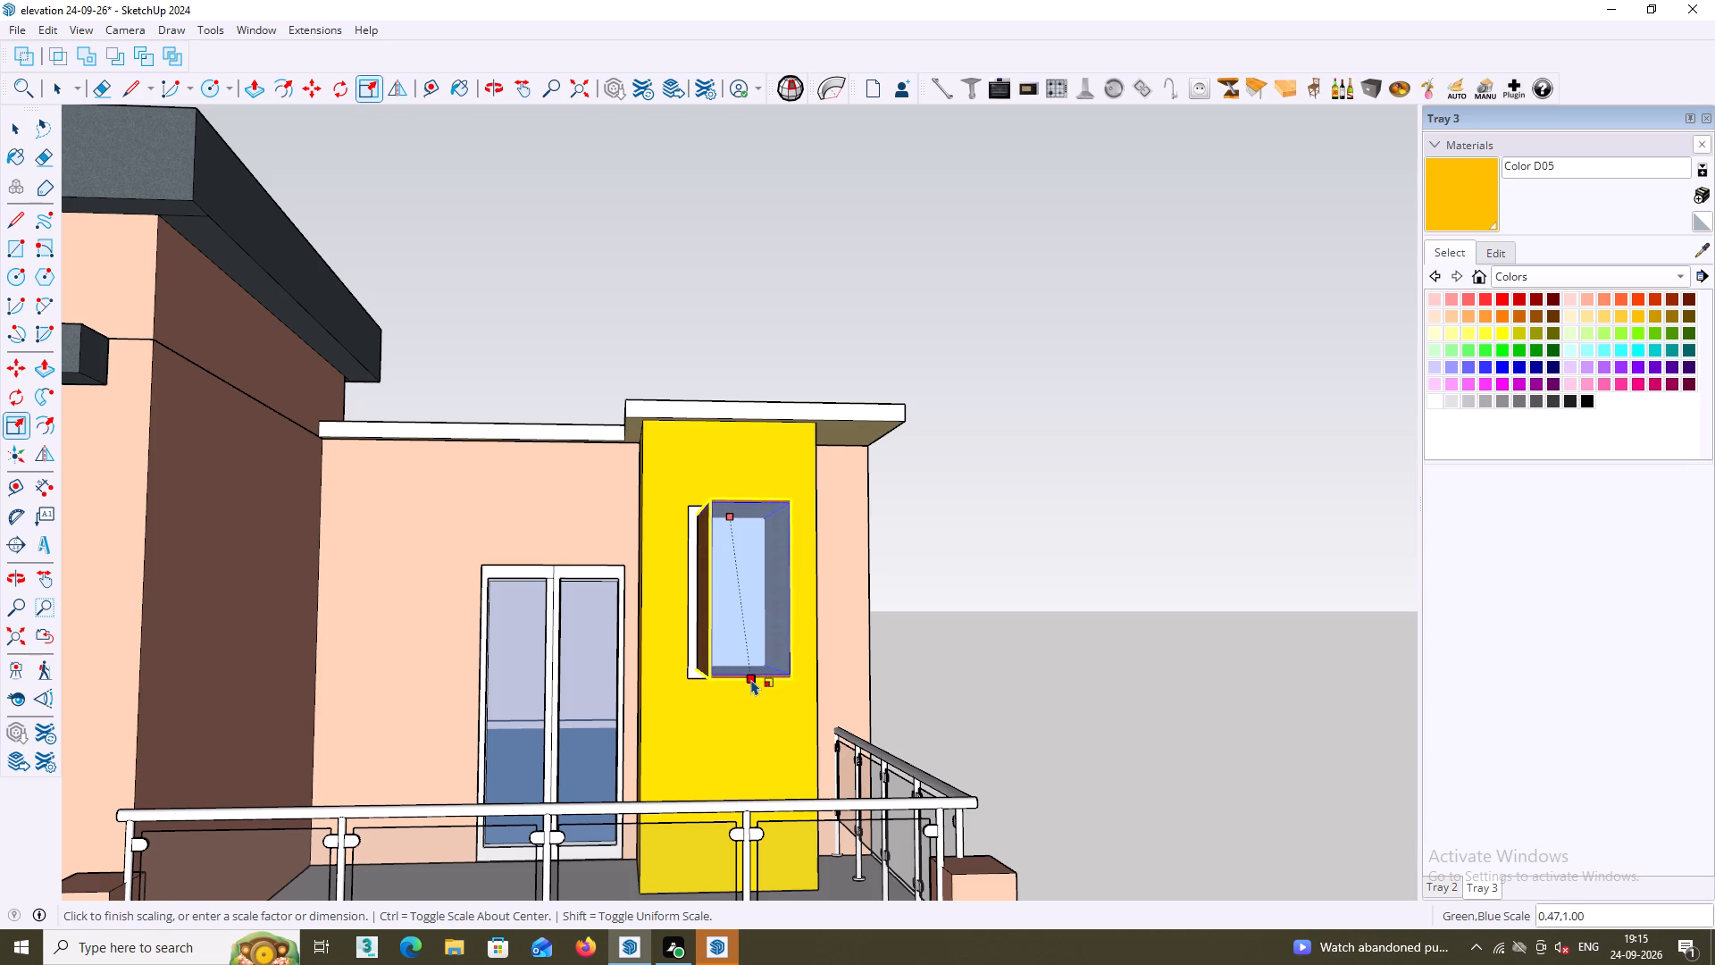
pyautogui.moveTo(739, 674); pyautogui.dragTo(735, 736, button='middle')
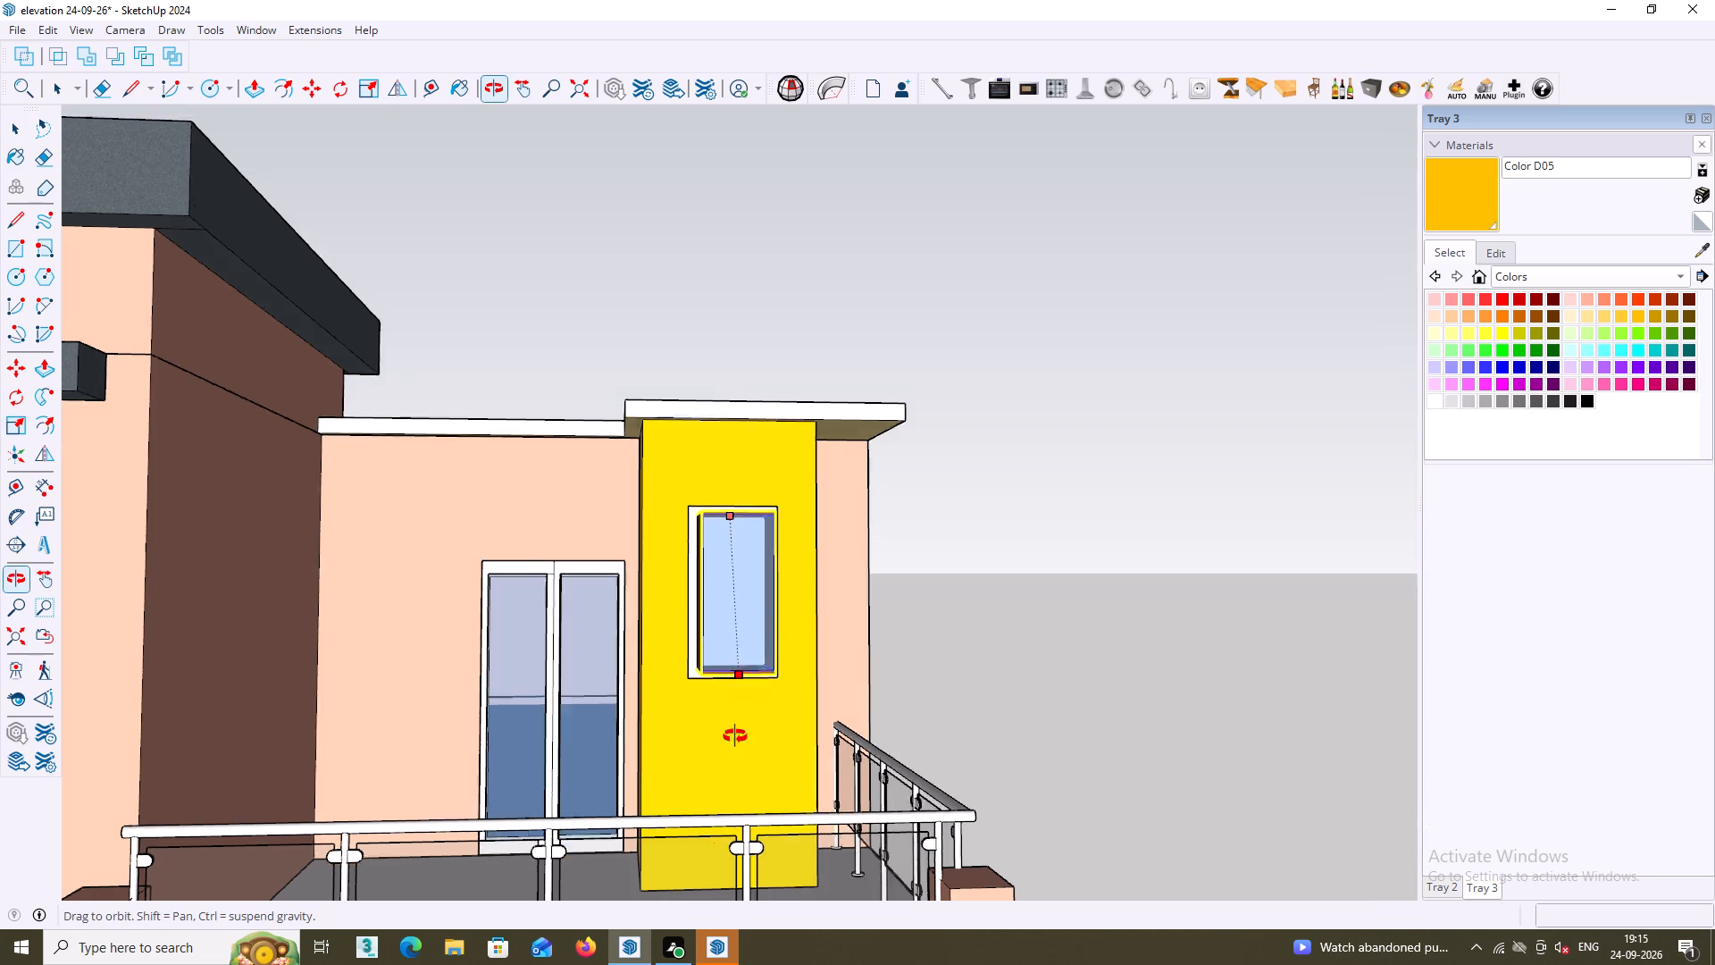
pyautogui.moveTo(735, 736); pyautogui.dragTo(725, 835, button='middle')
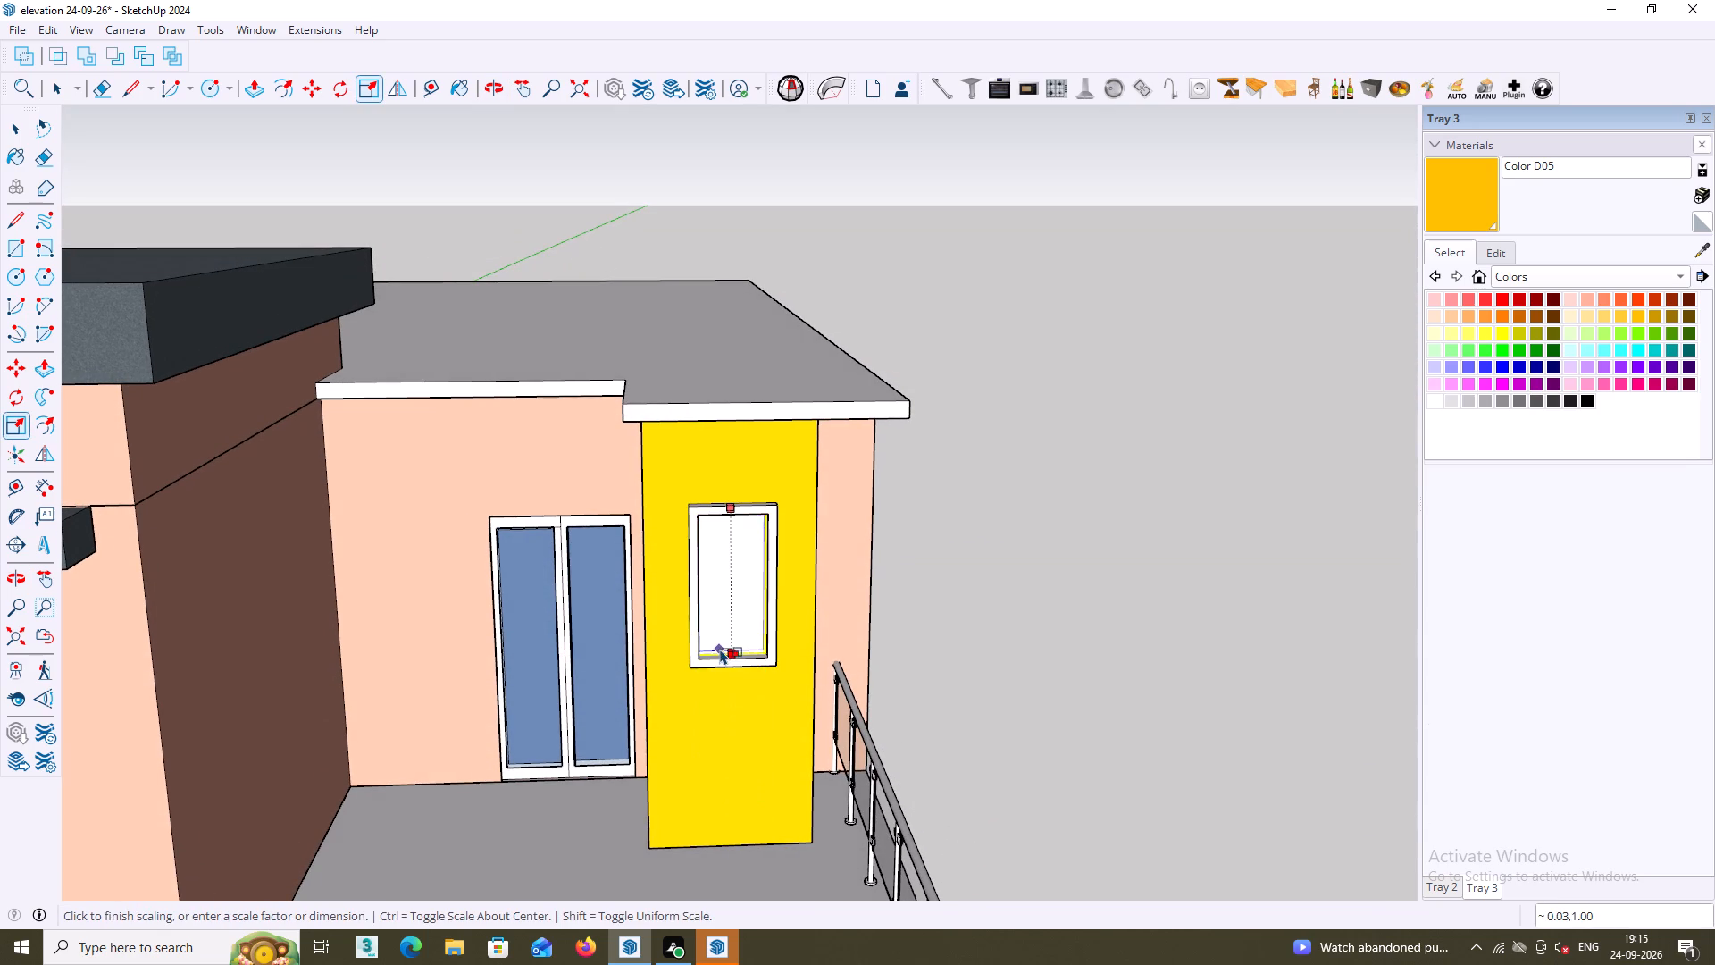
pyautogui.click(732, 656)
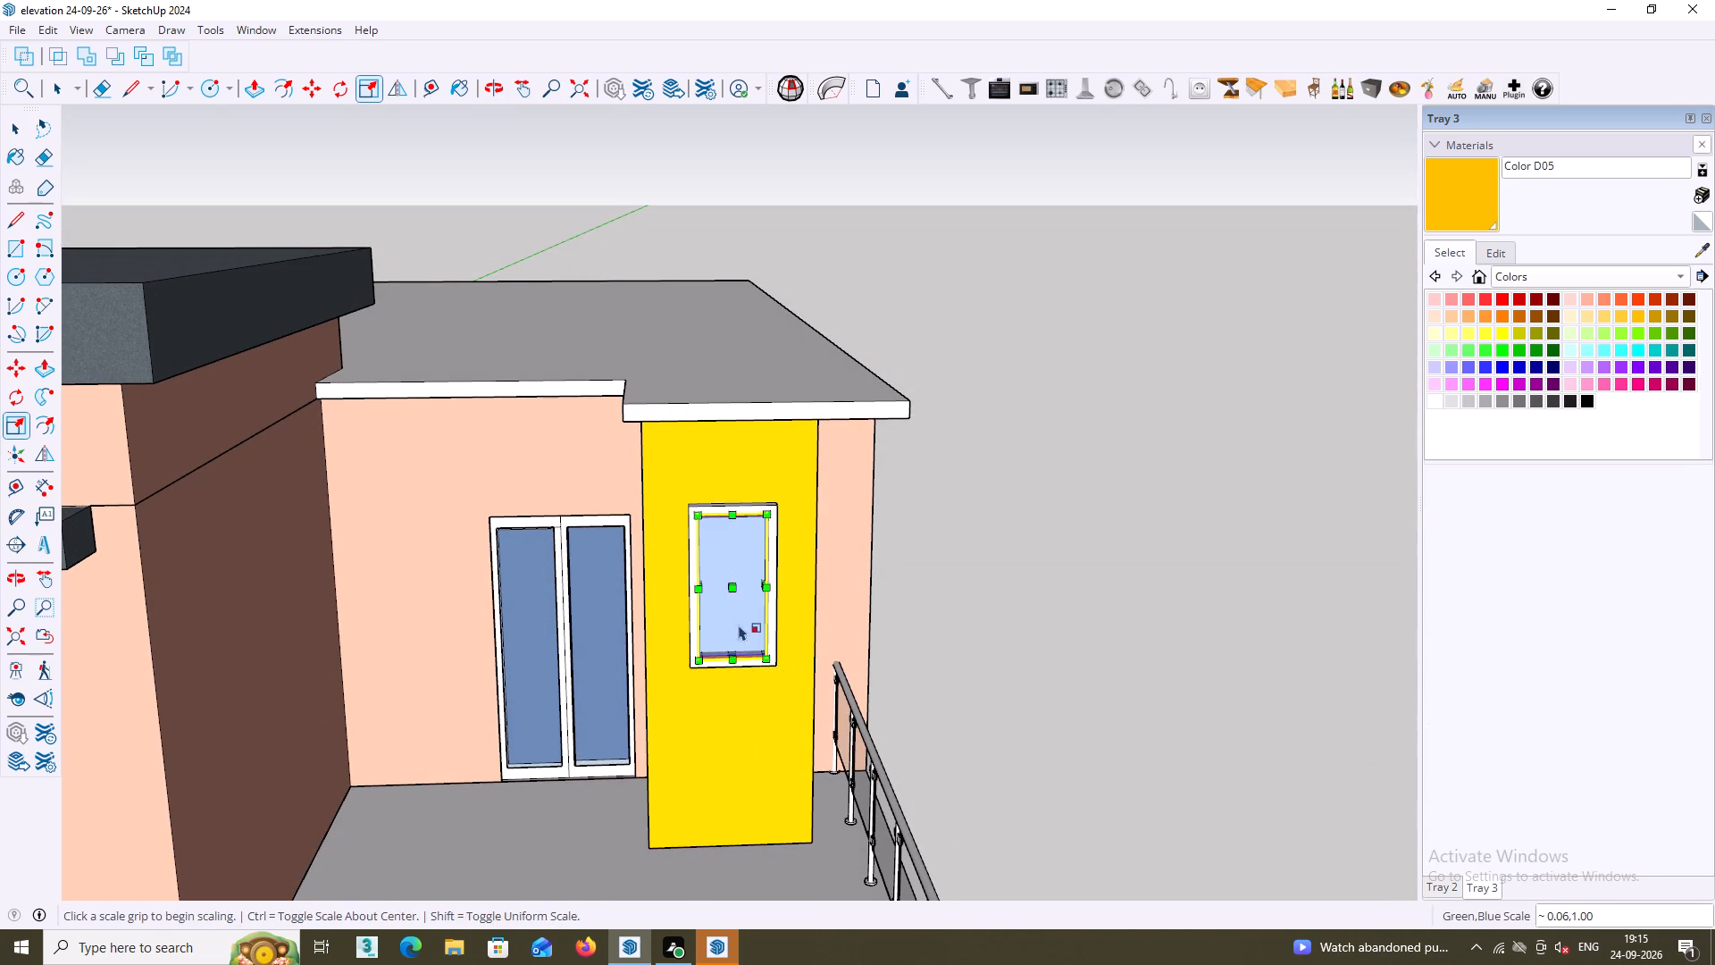
# Deselect the window and examine how its upper edge and sides fit inside the white frame.
pyautogui.moveTo(739, 625); pyautogui.dragTo(1009, 601, button='middle')
pyautogui.press('space')
pyautogui.click(1018, 549)
pyautogui.scroll(2, 831, 541)
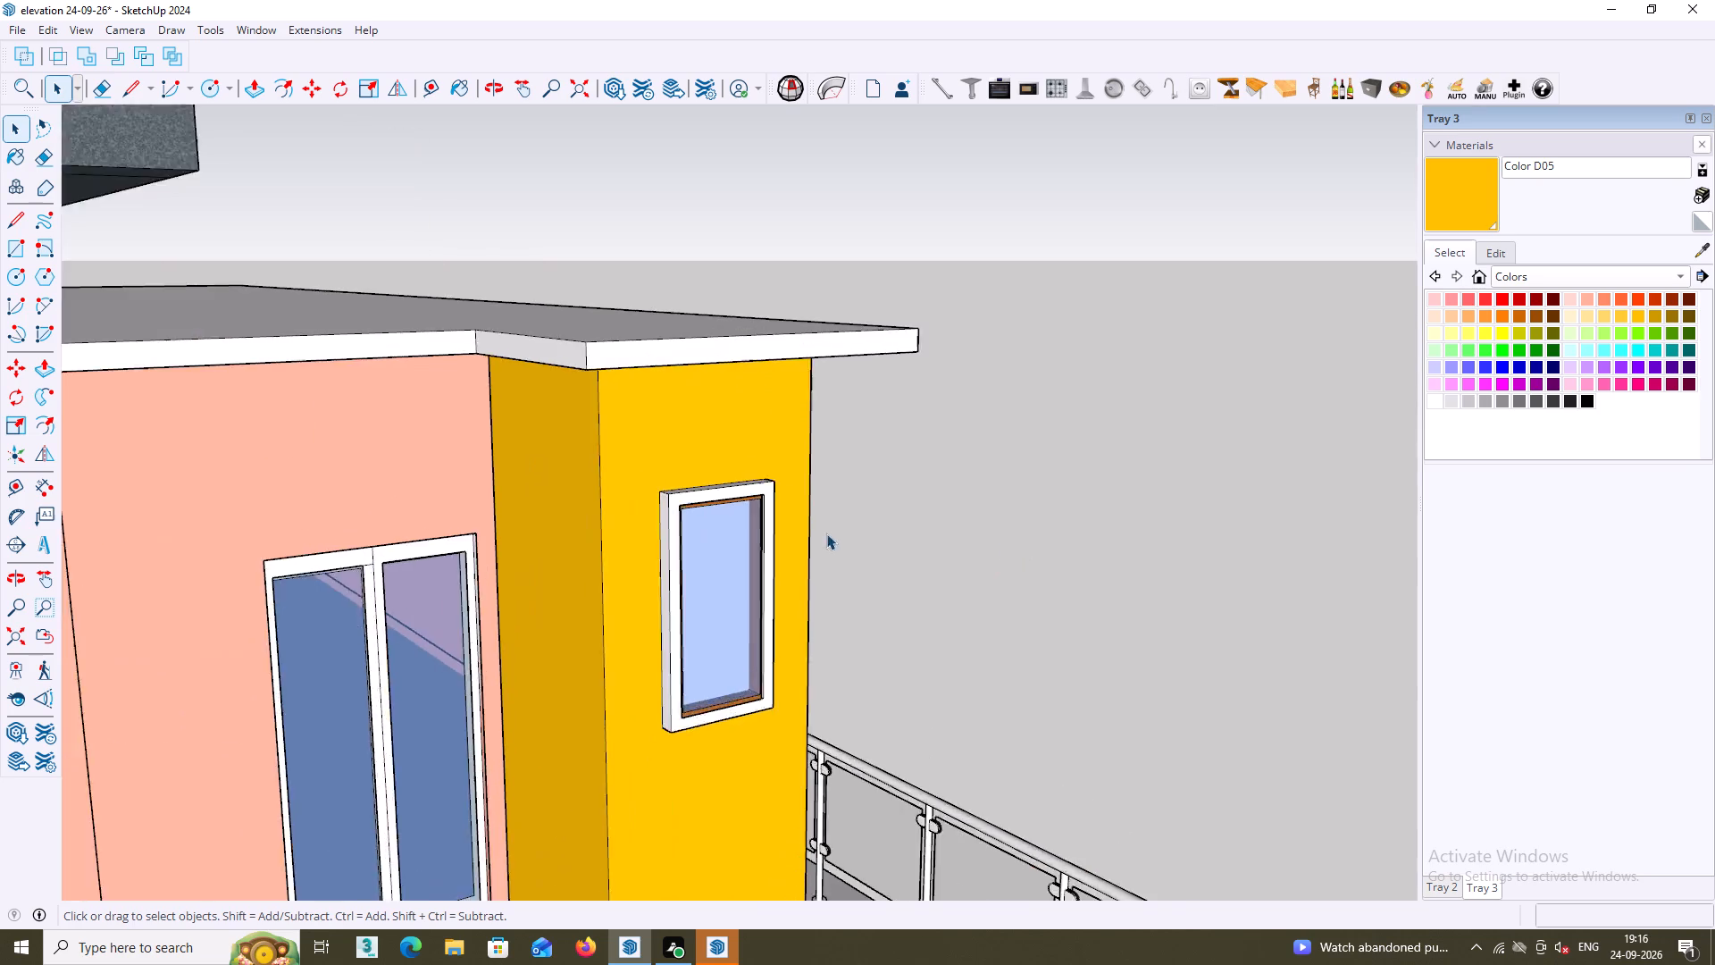
pyautogui.scroll(4, 826, 533)
pyautogui.scroll(4, 690, 531)
pyautogui.moveTo(693, 482); pyautogui.dragTo(779, 376, button='middle')
pyautogui.scroll(3, 774, 388)
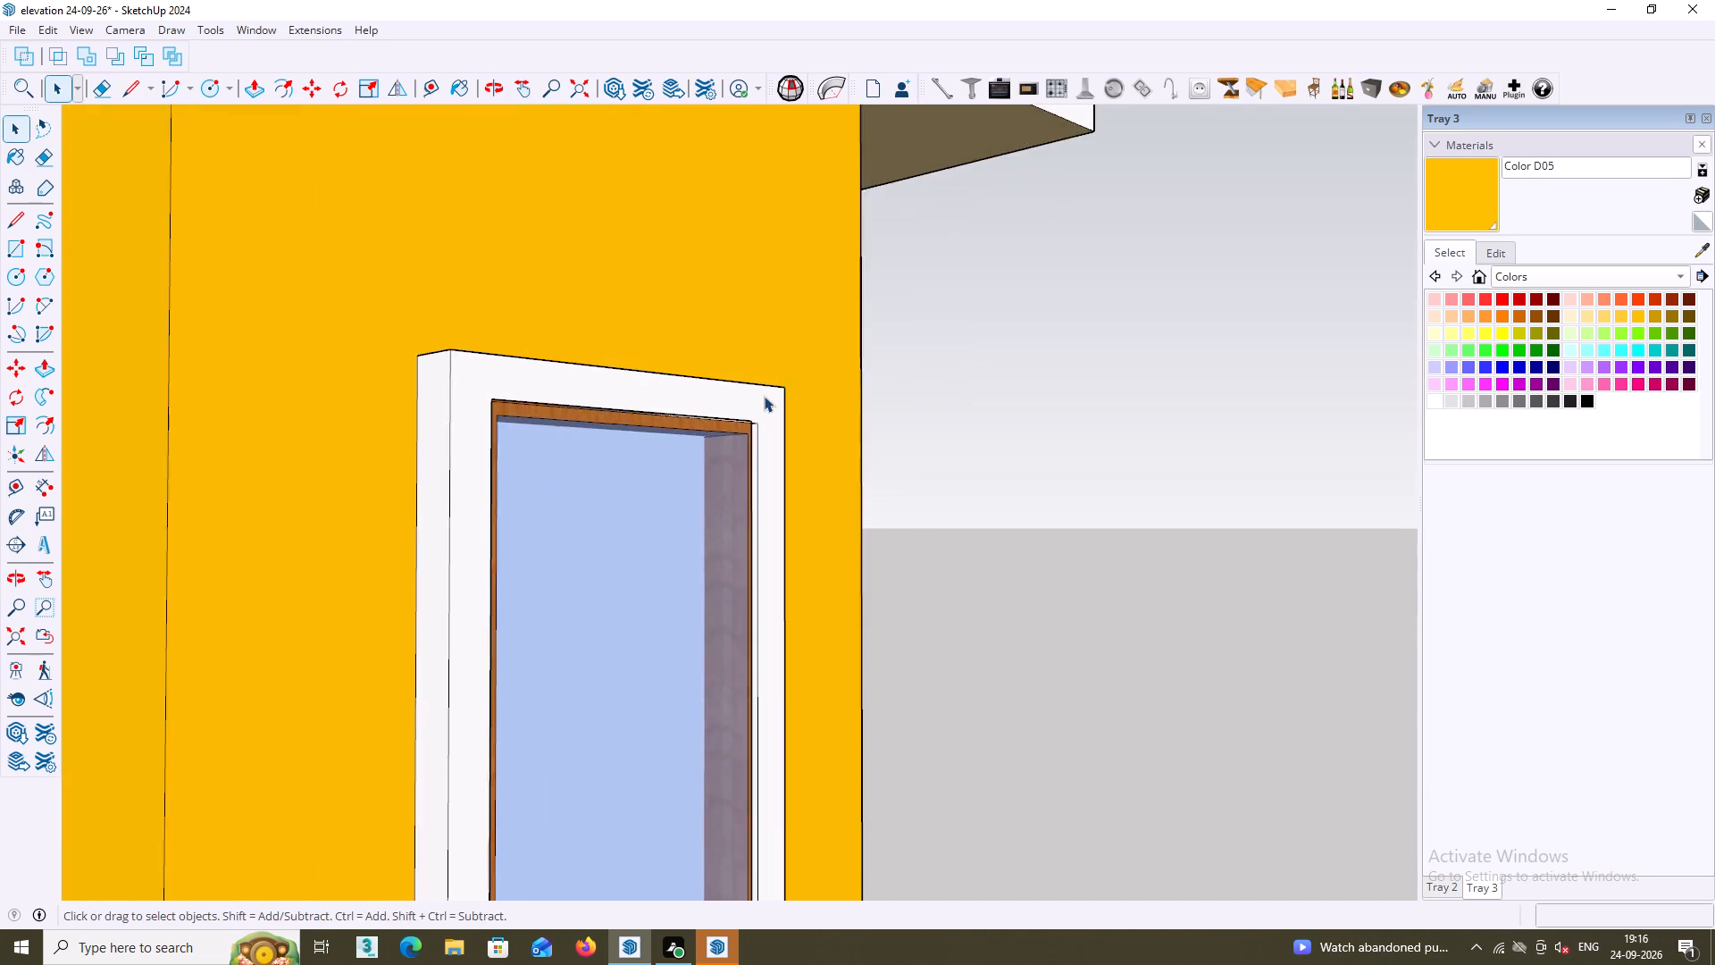
# Scale the wood-framed window in red and green by about 1.03 and 1.01 to close the gap beside the white frame.
pyautogui.scroll(1, 764, 396)
pyautogui.moveTo(751, 407); pyautogui.dragTo(637, 691, button='middle')
pyautogui.scroll(6, 658, 481)
pyautogui.moveTo(810, 392); pyautogui.dragTo(659, 390, button='middle')
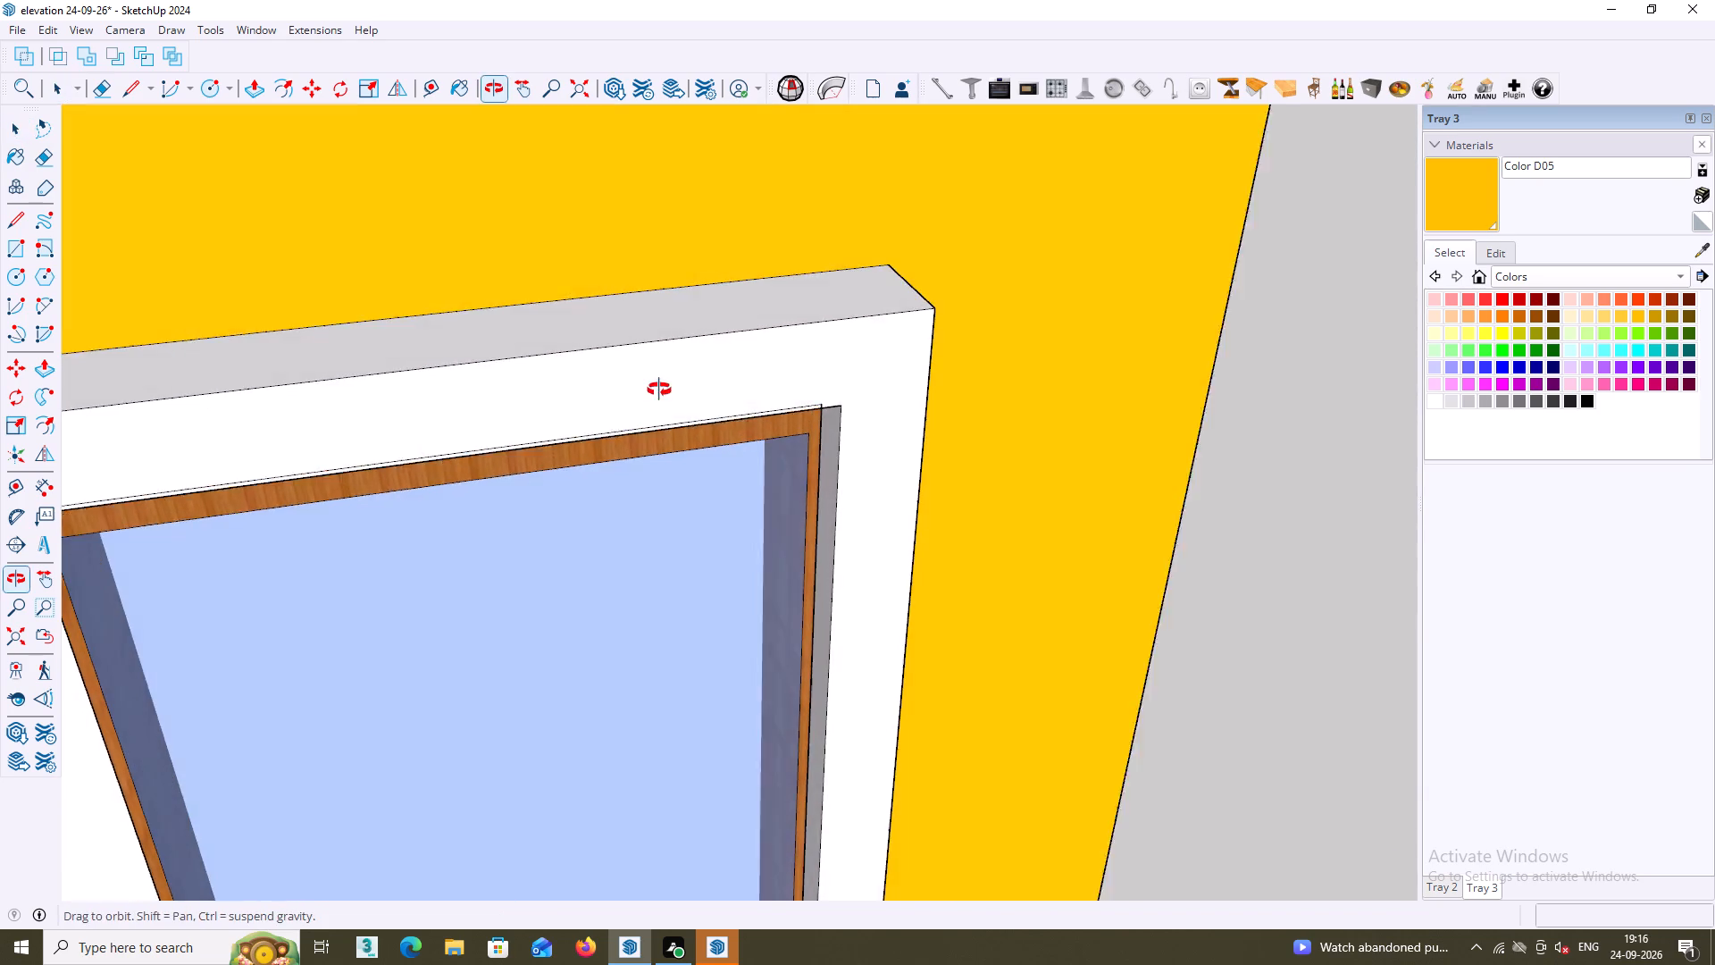
pyautogui.moveTo(659, 390); pyautogui.dragTo(655, 390, button='middle')
pyautogui.moveTo(743, 435); pyautogui.dragTo(696, 390, button='middle')
pyautogui.scroll(4, 842, 409)
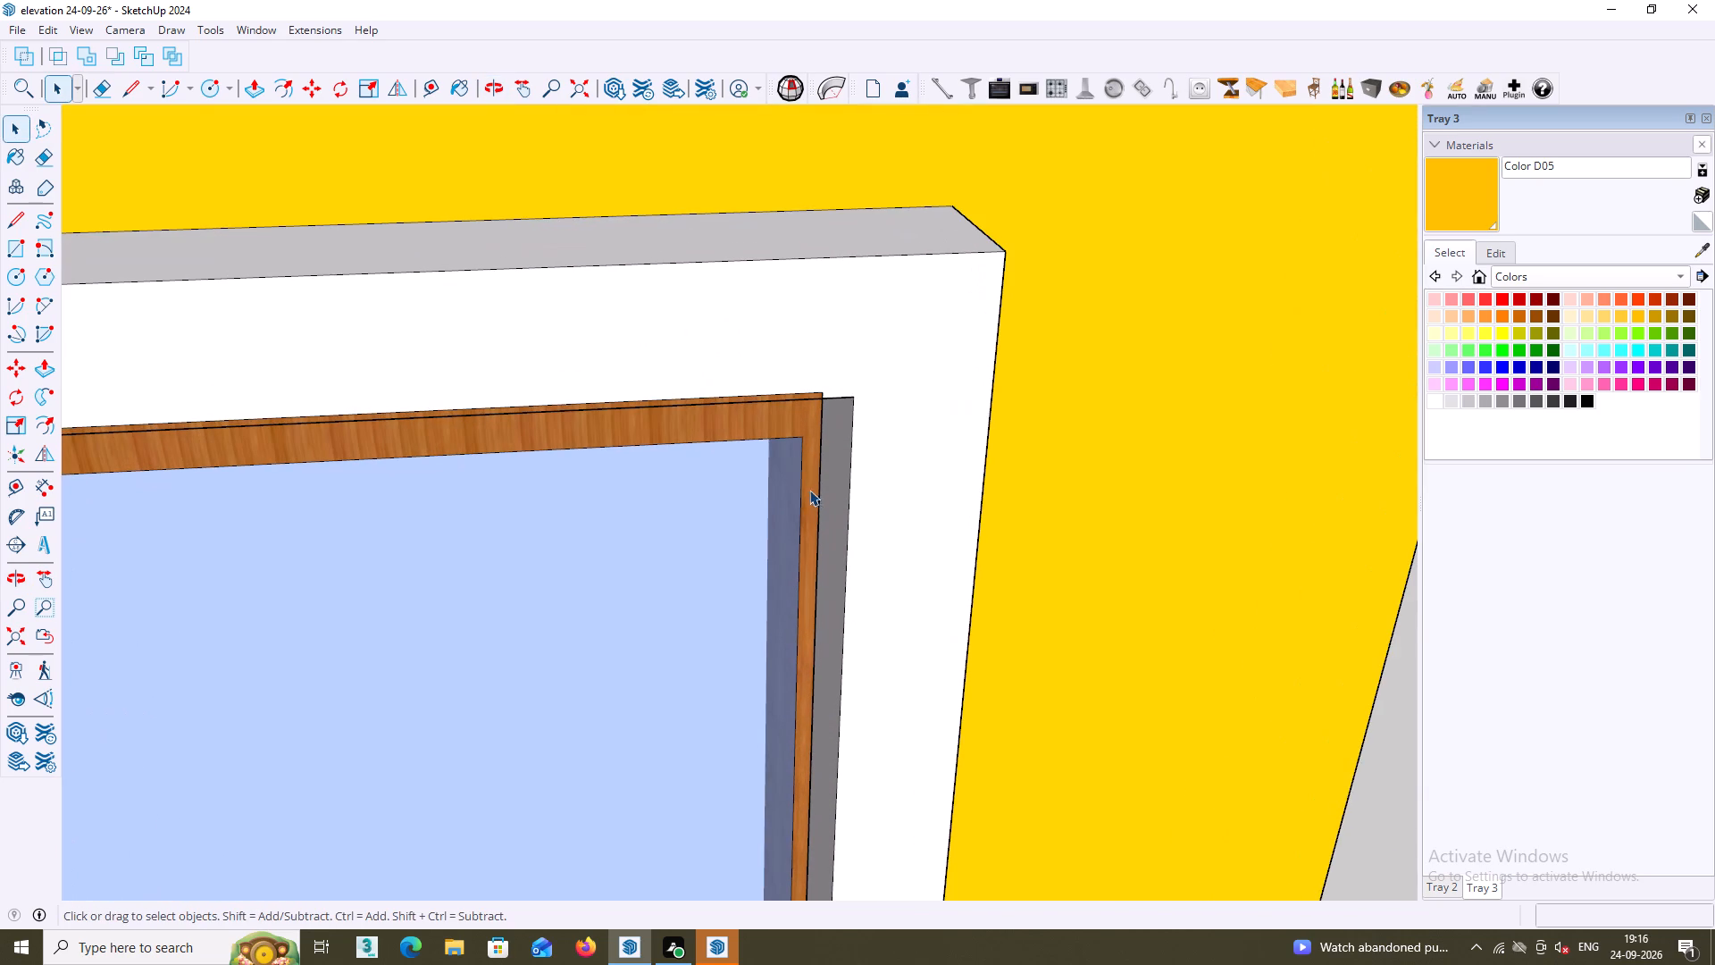
pyautogui.click(806, 469)
pyautogui.press('s')
pyautogui.moveTo(832, 504); pyautogui.dragTo(774, 491, button='middle')
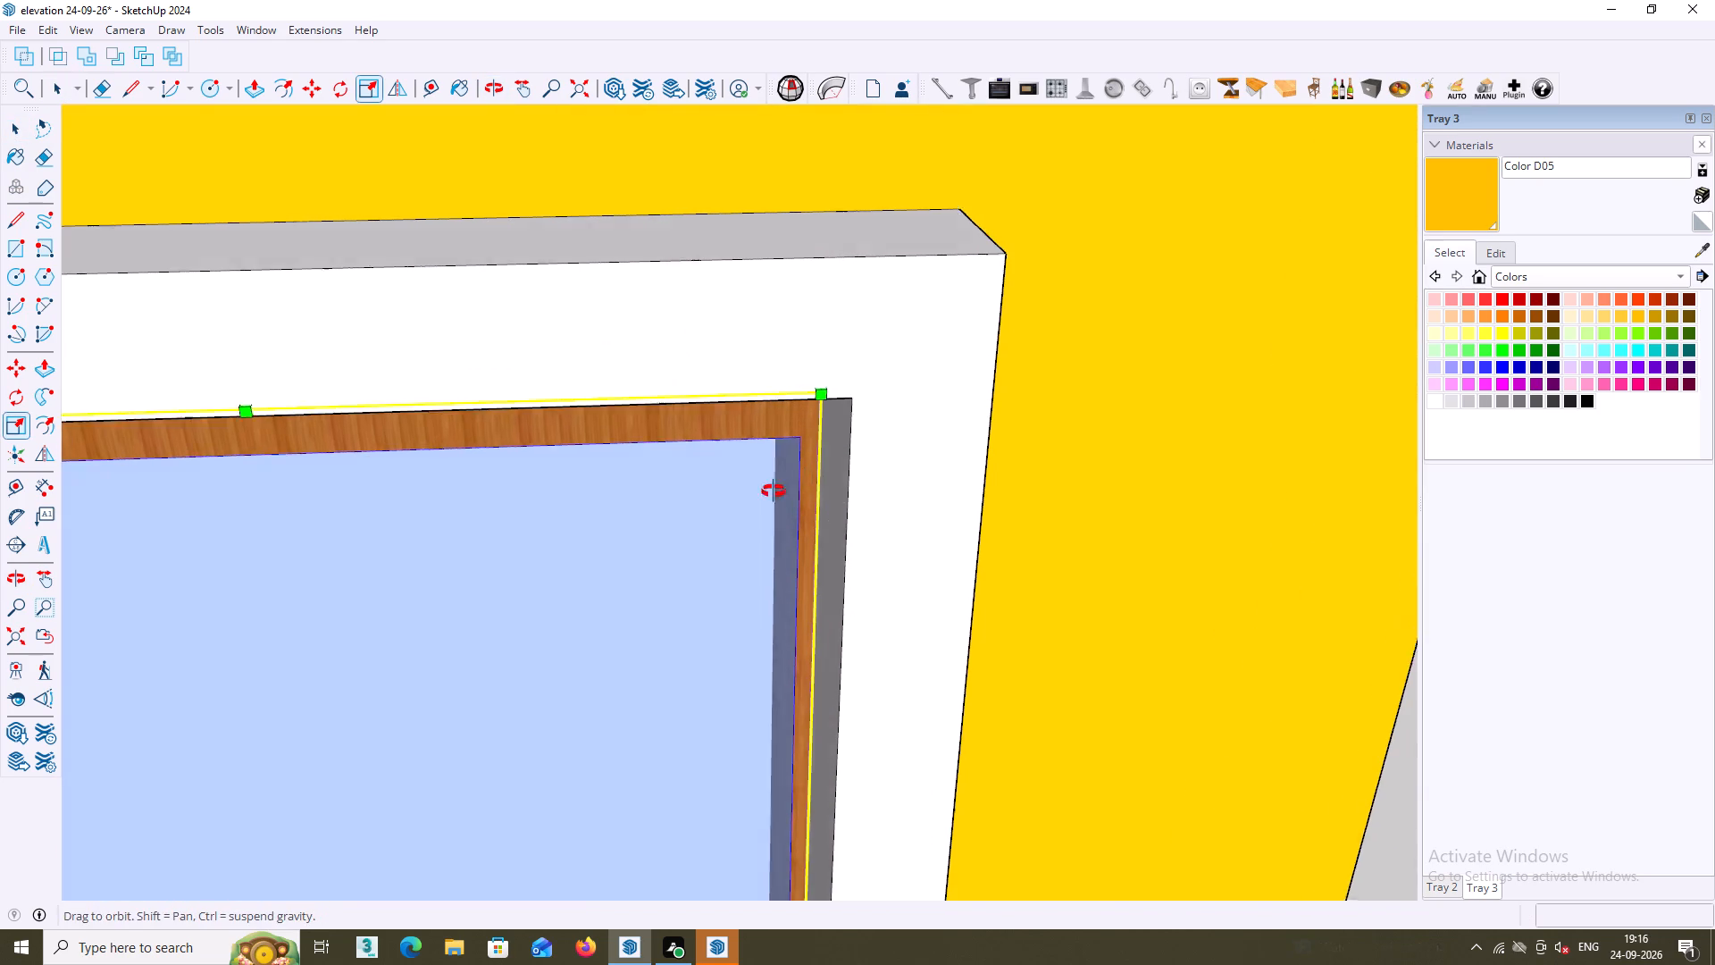
pyautogui.moveTo(774, 491); pyautogui.dragTo(746, 474, button='middle')
pyautogui.click(813, 394)
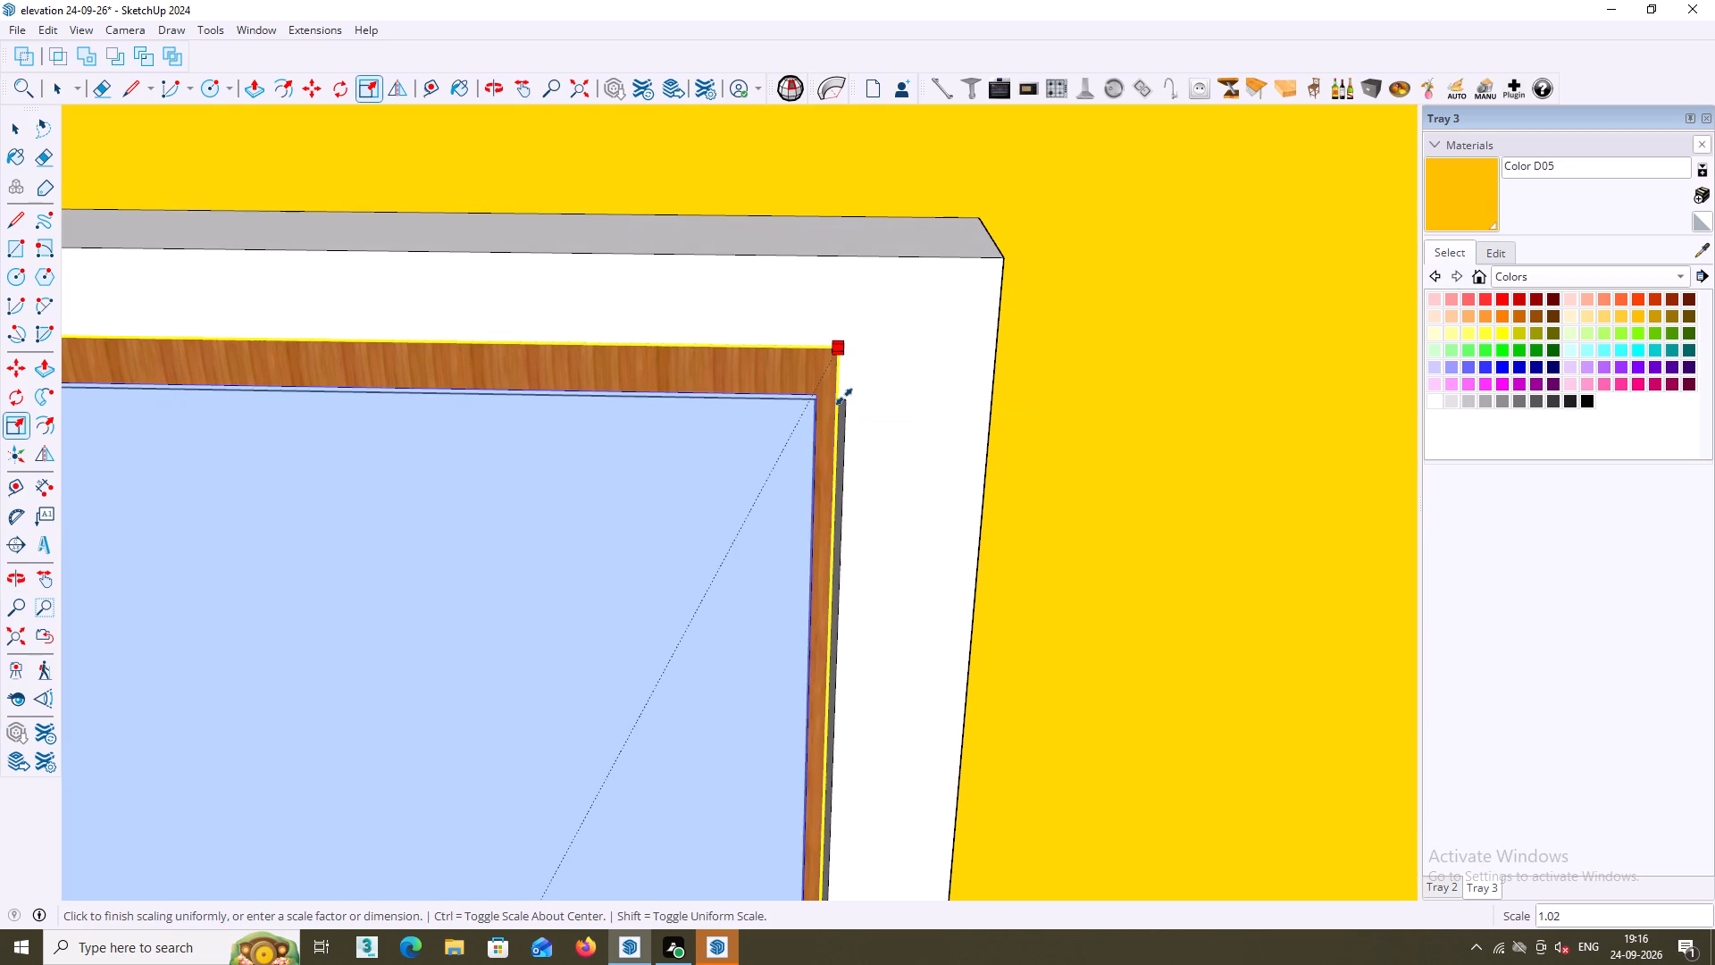
pyautogui.press('Escape')
pyautogui.moveTo(801, 615); pyautogui.dragTo(749, 437, button='middle')
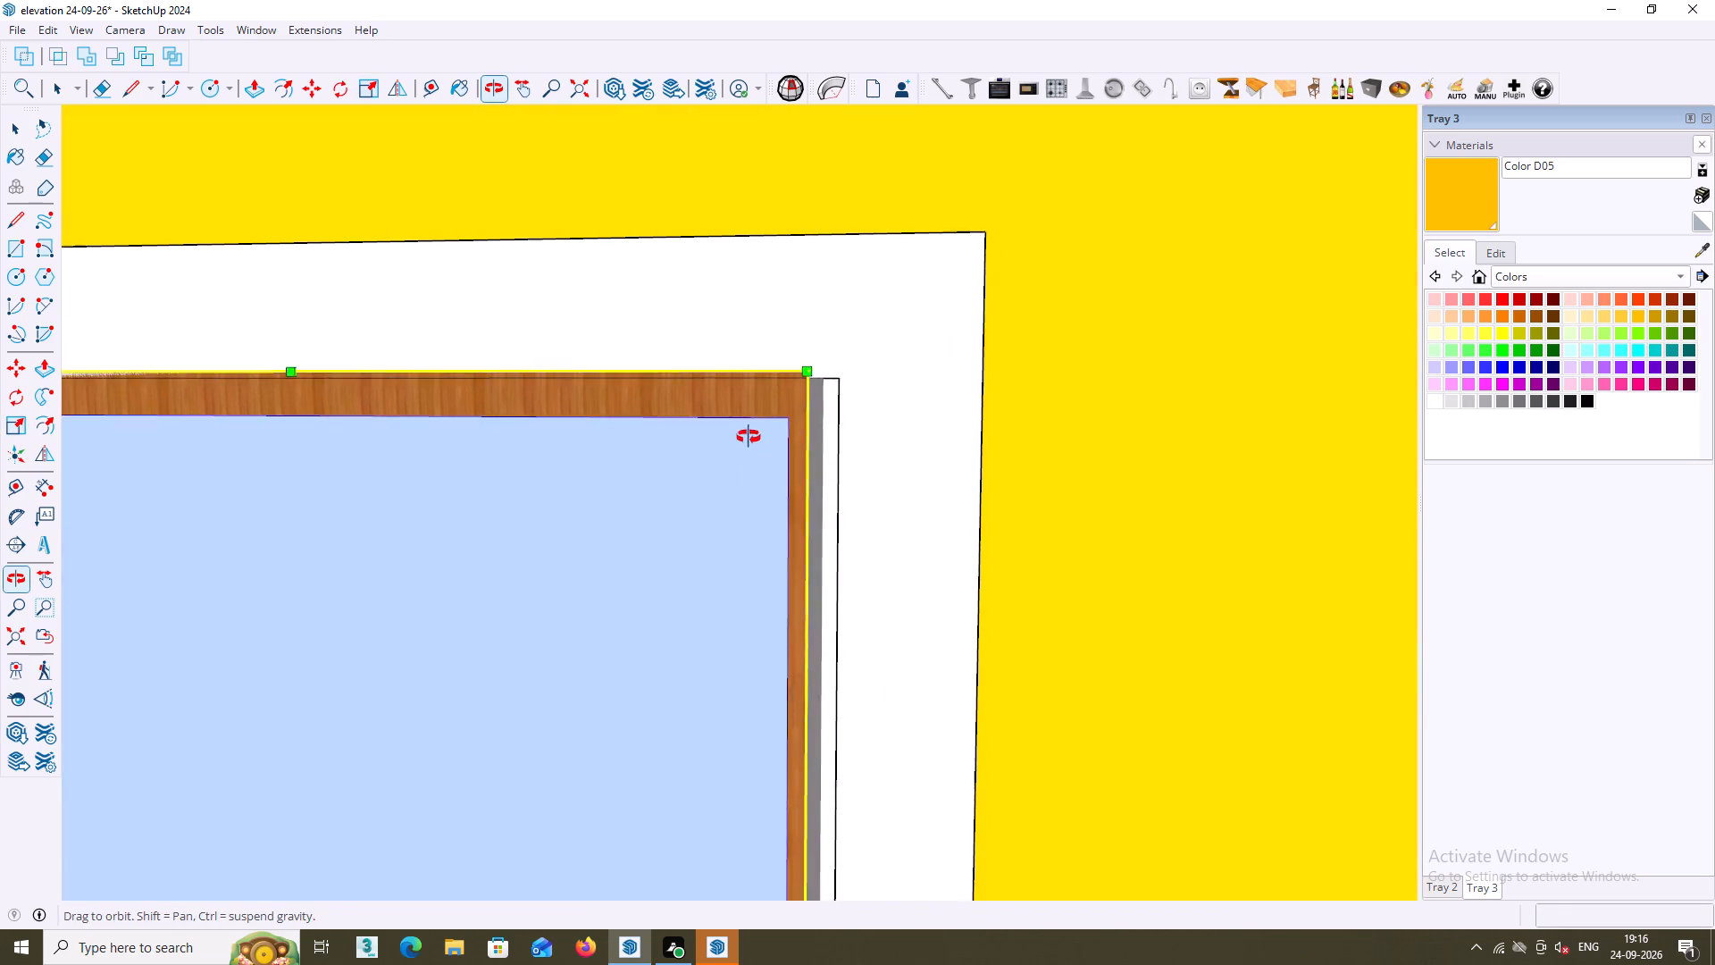
pyautogui.moveTo(749, 437); pyautogui.dragTo(746, 433, button='middle')
pyautogui.moveTo(827, 615); pyautogui.dragTo(818, 303, button='middle')
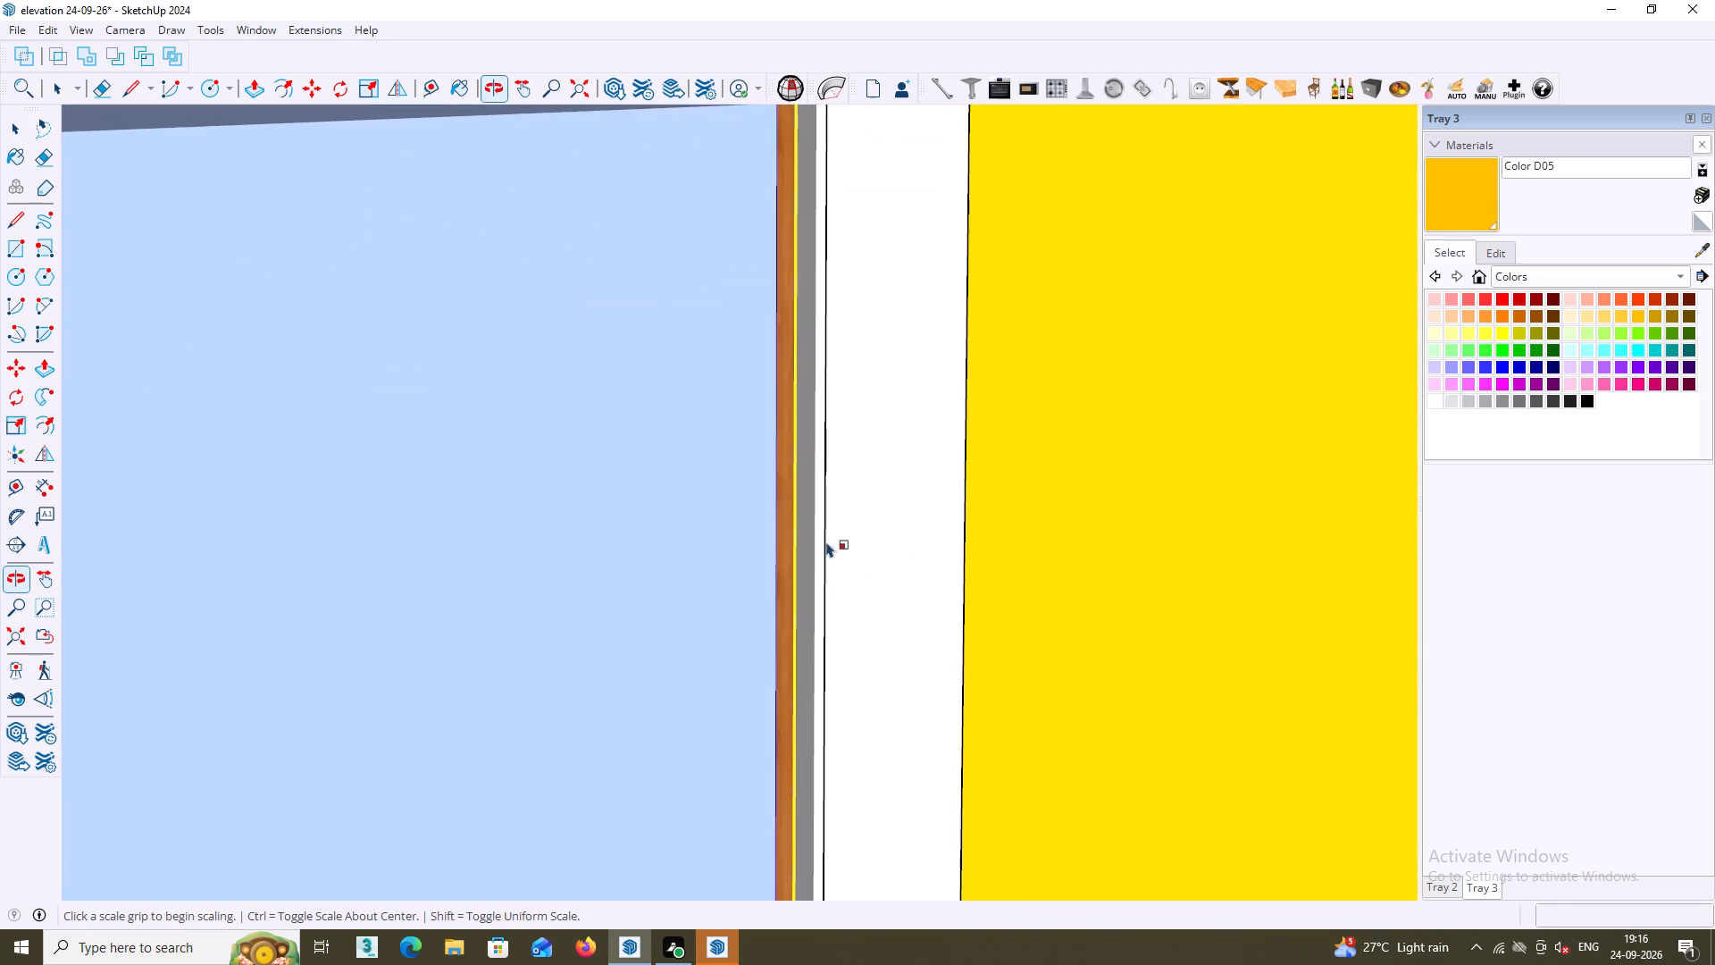
pyautogui.scroll(-5, 824, 544)
pyautogui.click(806, 554)
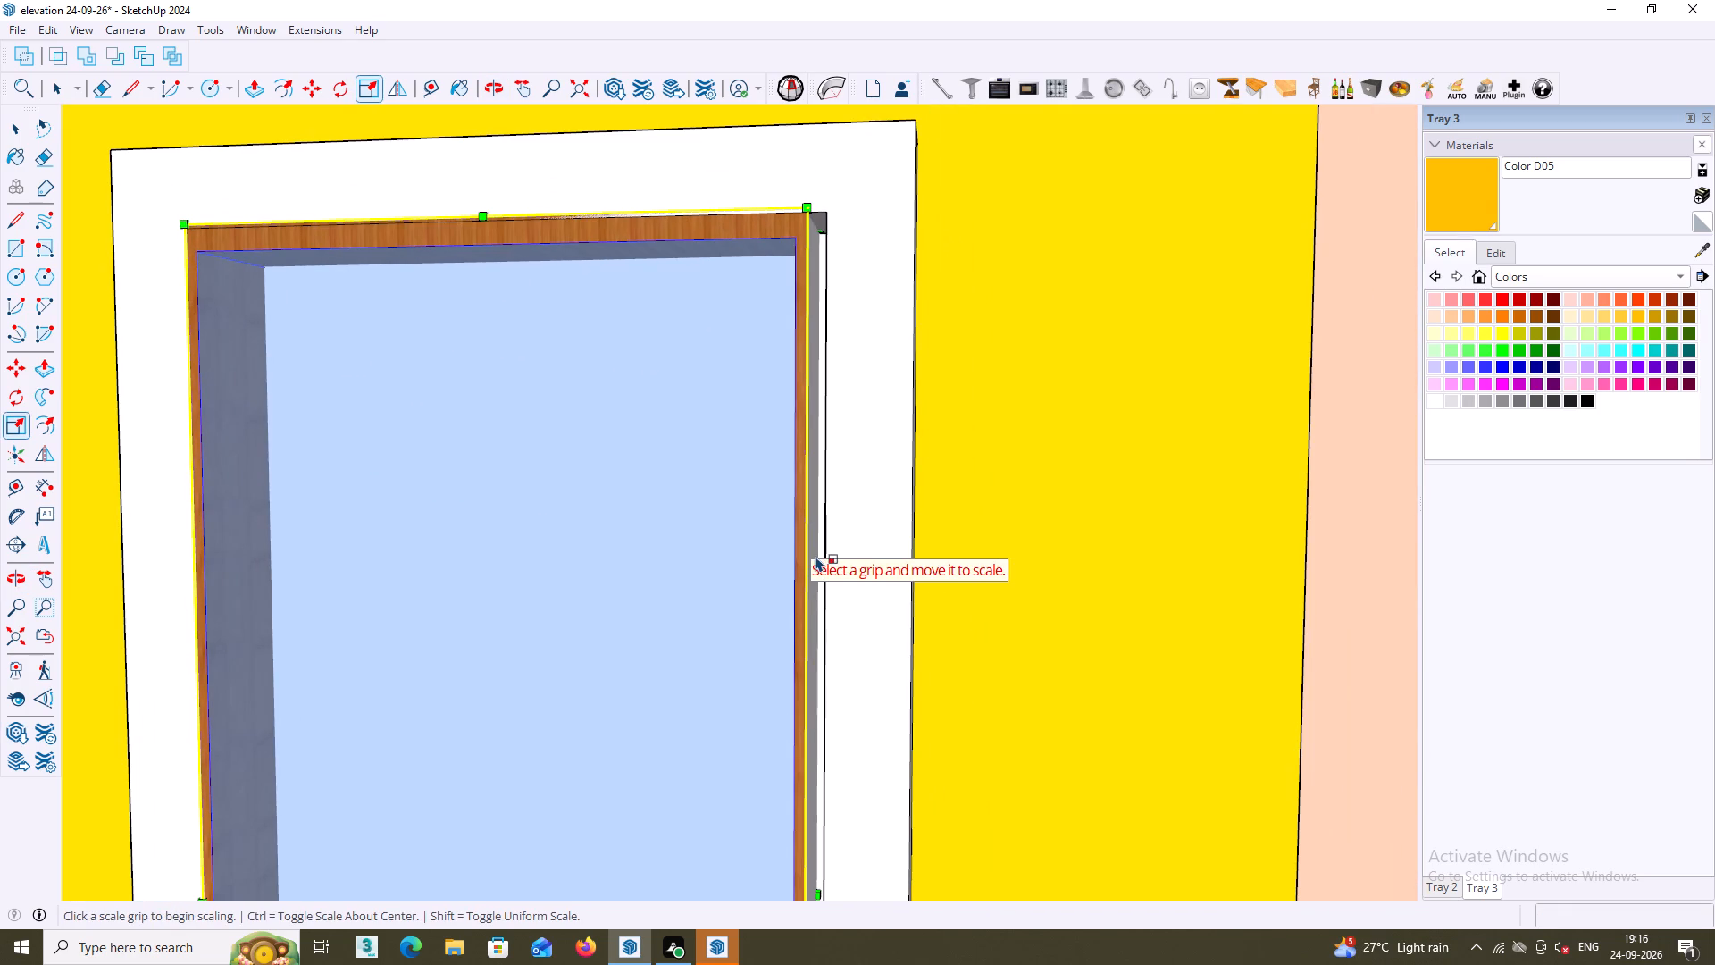
pyautogui.press('Escape')
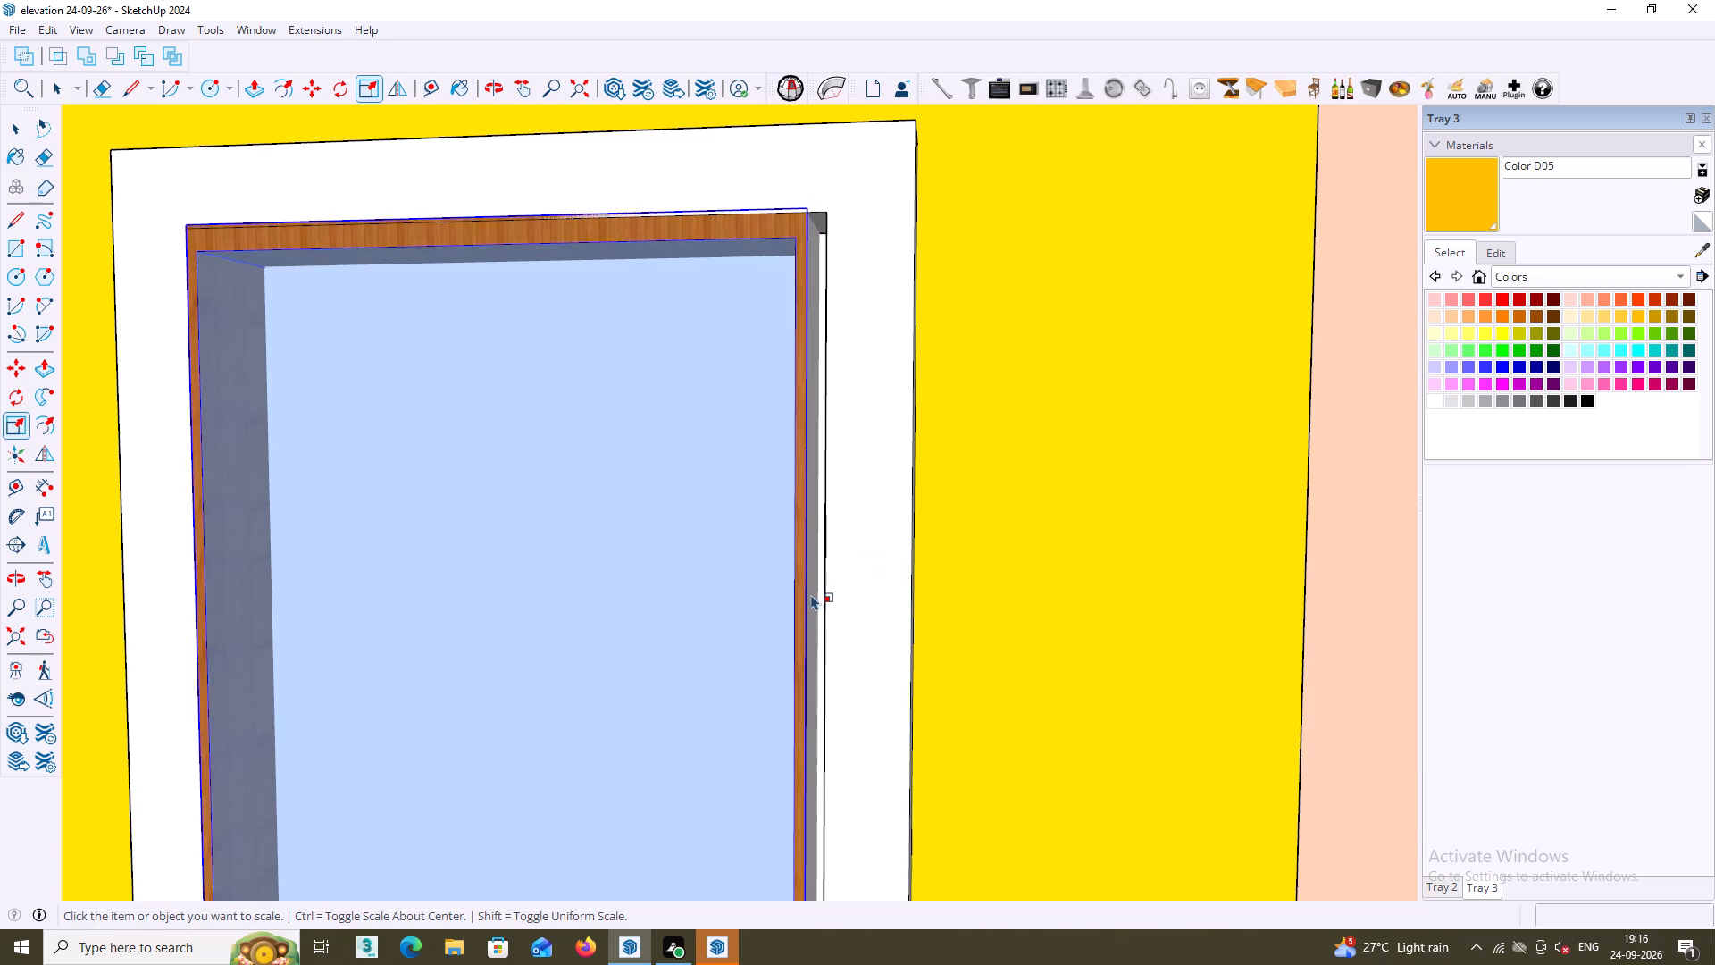
pyautogui.press('s')
pyautogui.scroll(-1, 765, 634)
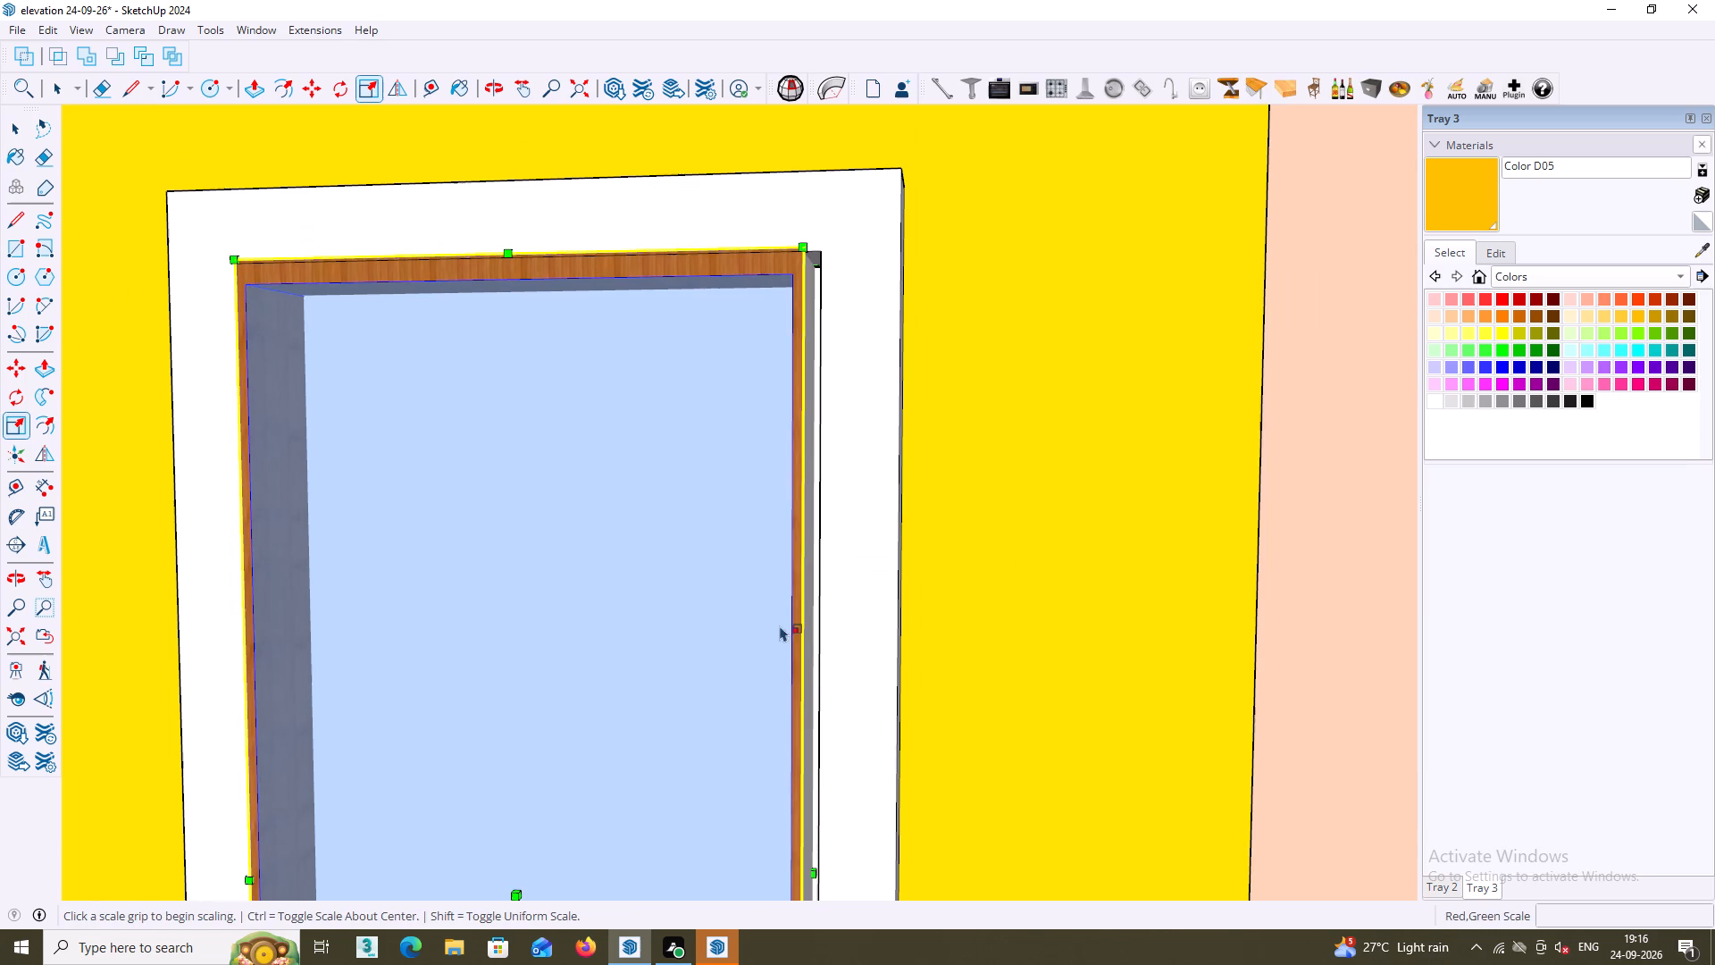
pyautogui.scroll(-1, 818, 792)
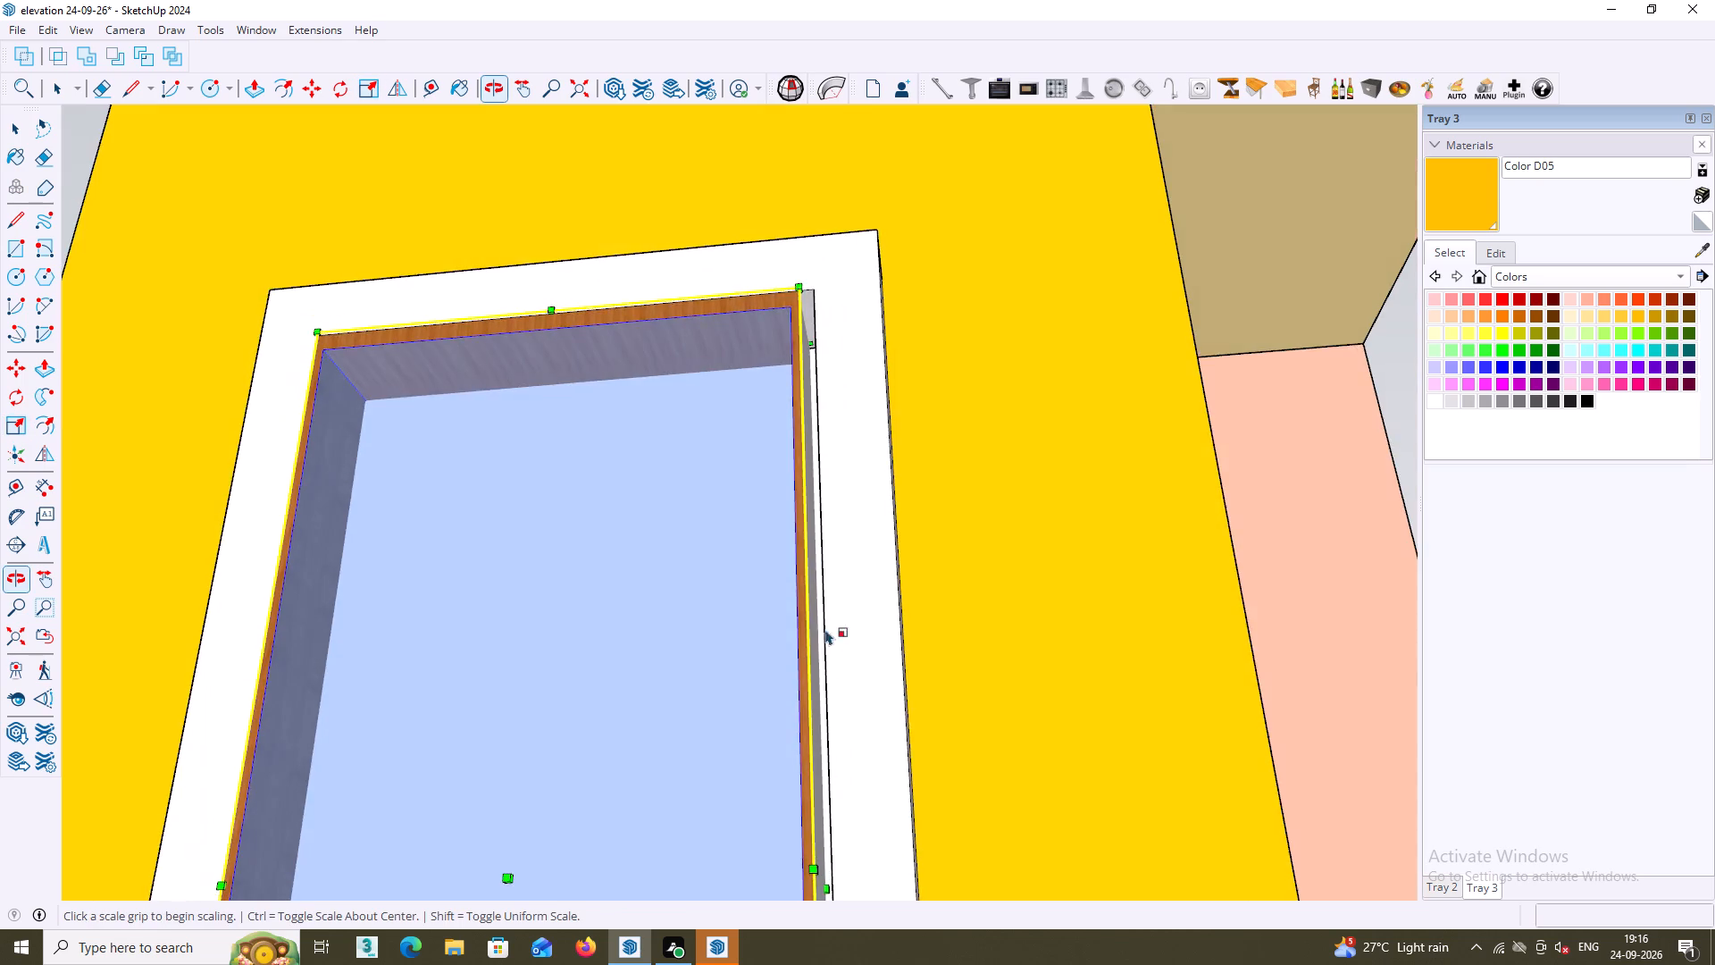
pyautogui.moveTo(844, 757); pyautogui.dragTo(844, 797, button='middle')
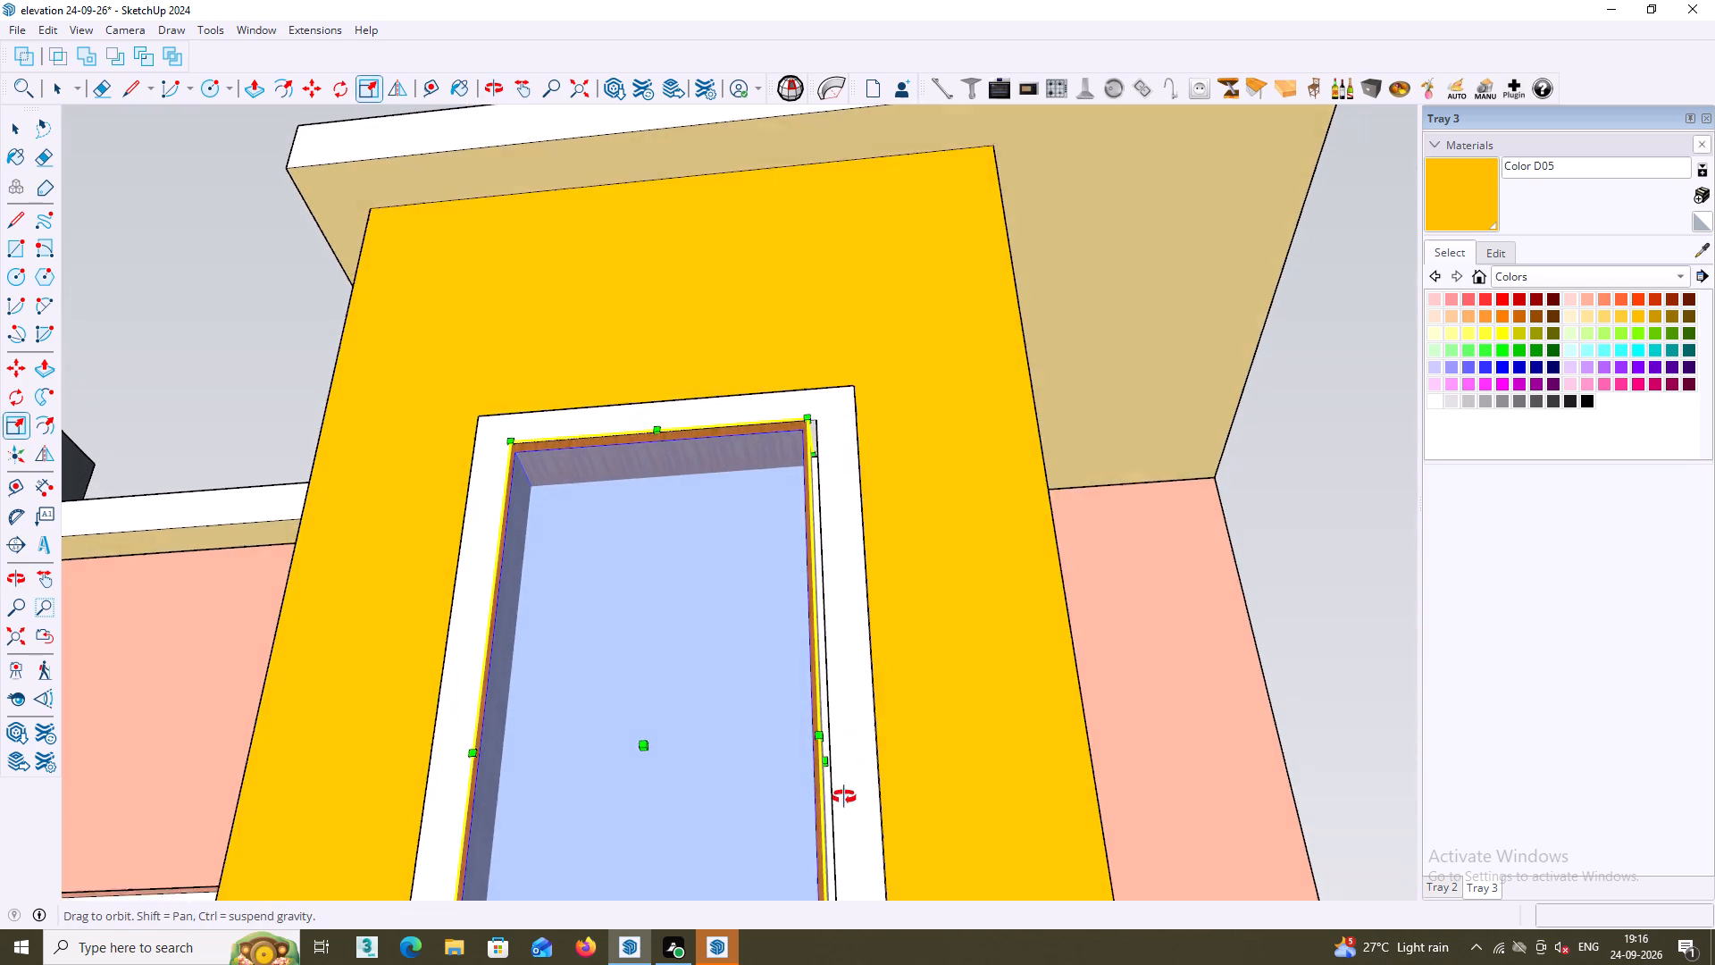
pyautogui.moveTo(844, 797); pyautogui.dragTo(845, 805, button='middle')
pyautogui.scroll(3, 827, 770)
pyautogui.click(817, 747)
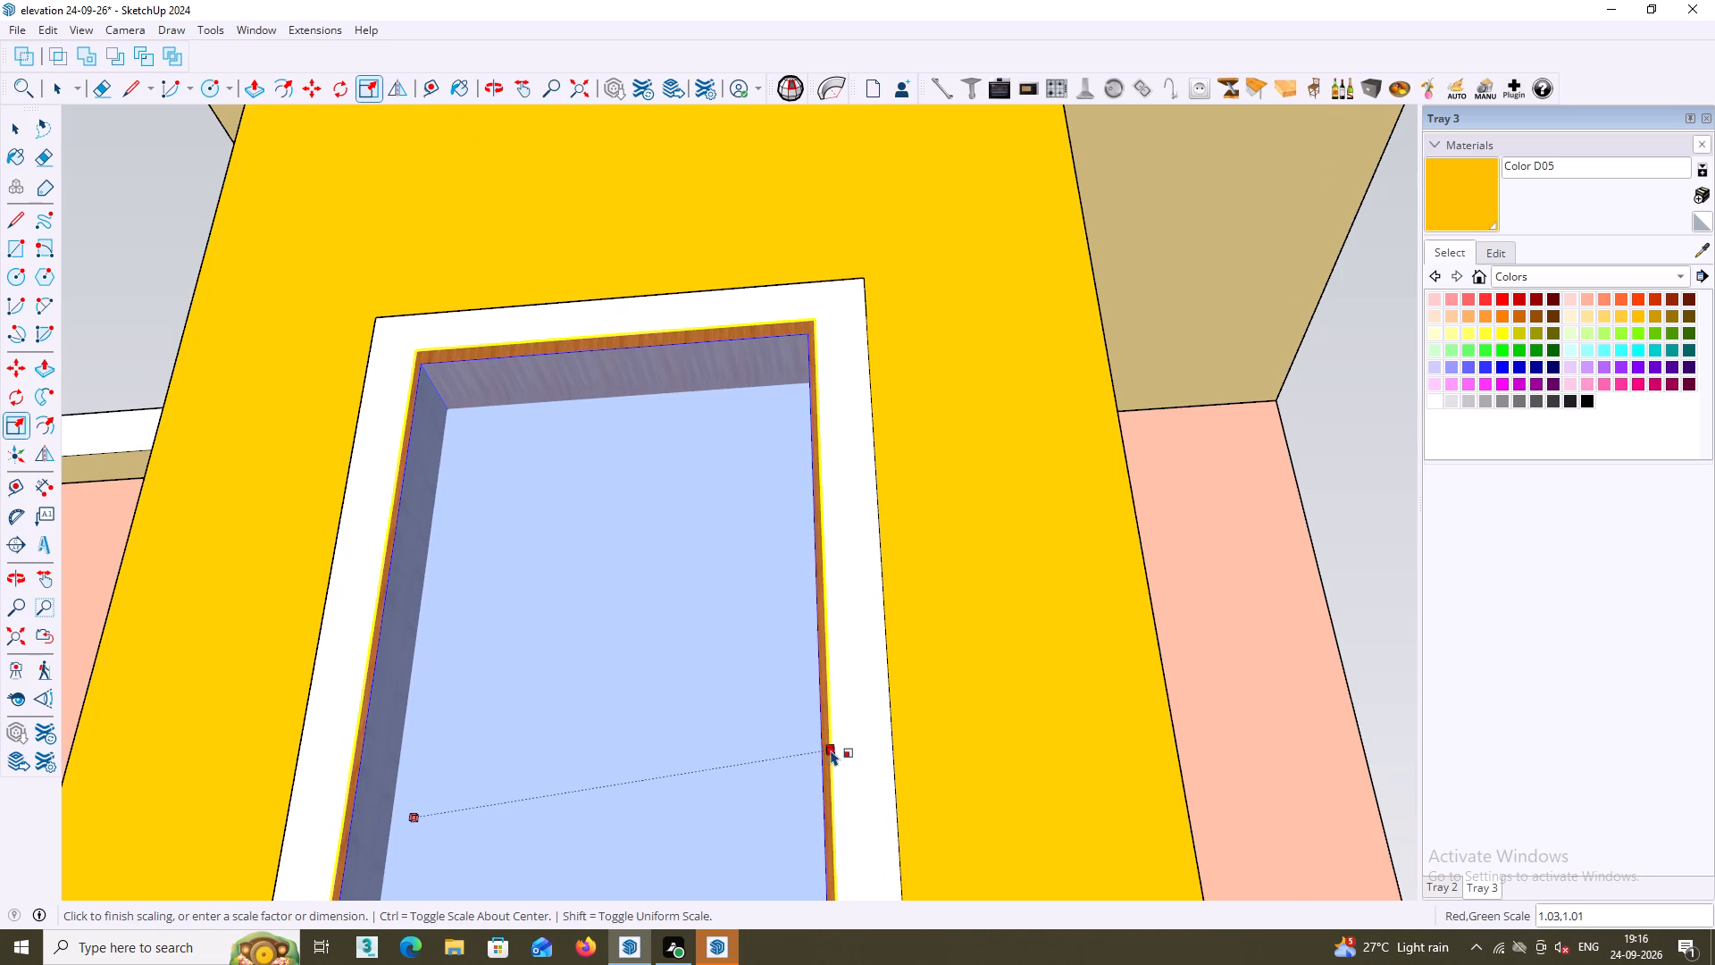
pyautogui.click(831, 750)
# Examine how the window's sides and lower edge fit inside the white frame, and deselect the window.
pyautogui.moveTo(749, 611); pyautogui.dragTo(736, 877, button='middle')
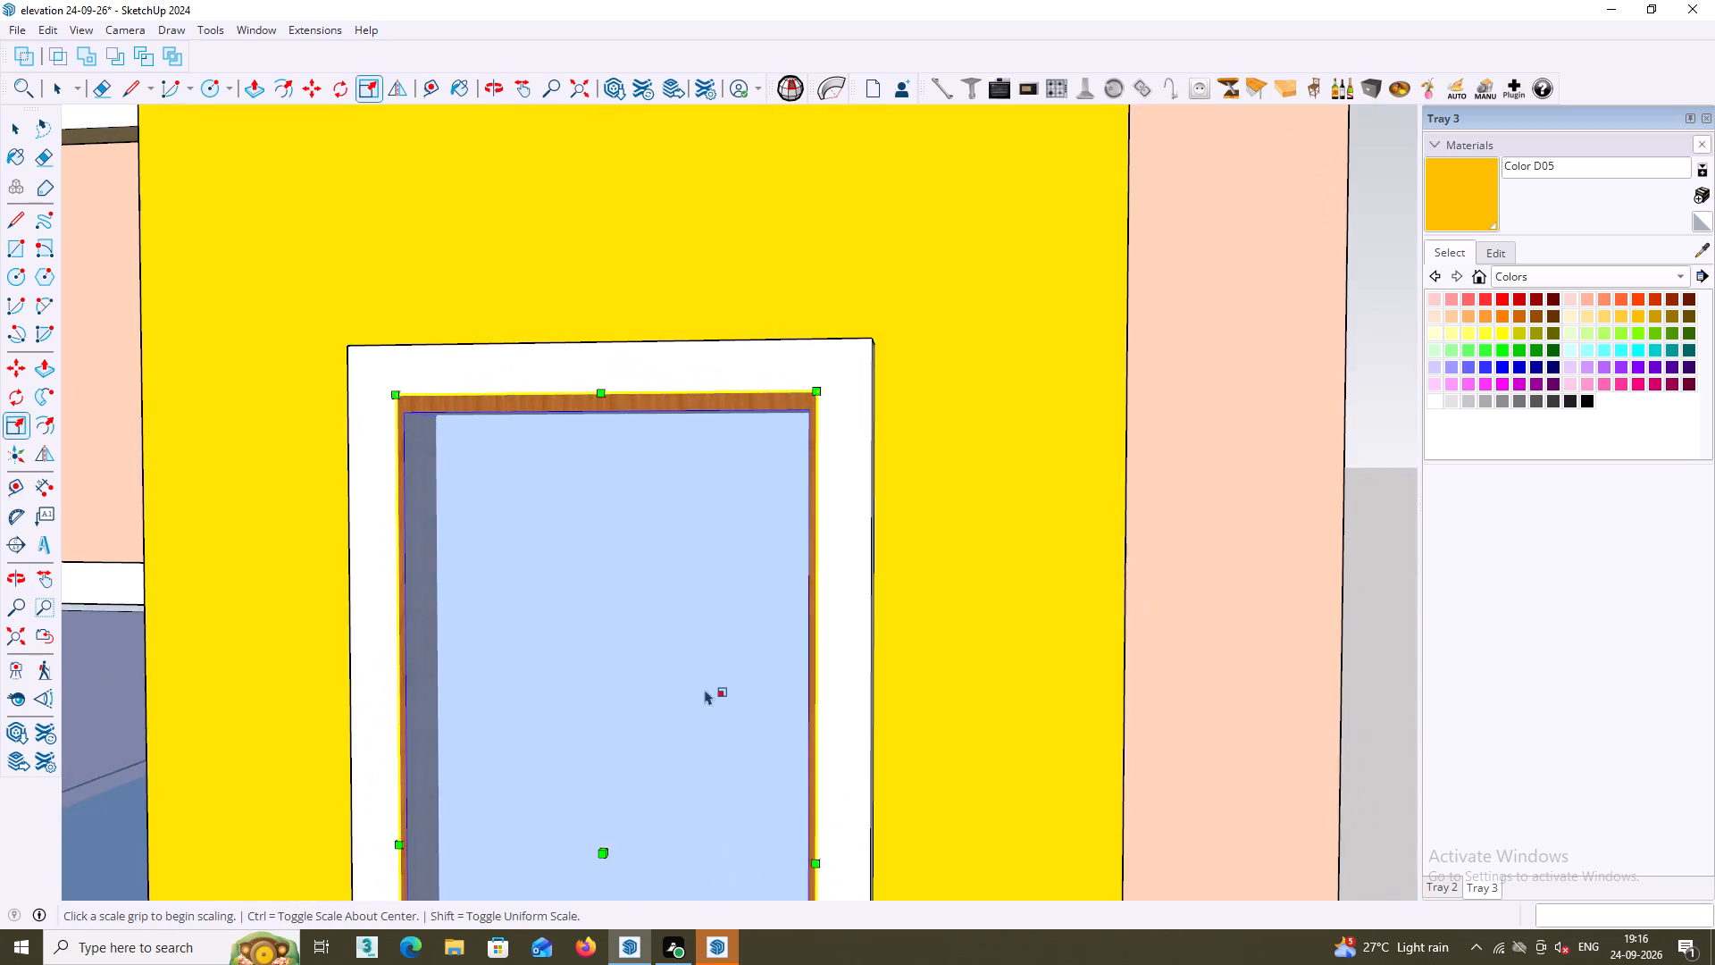
pyautogui.scroll(-10, 747, 714)
pyautogui.keyDown('shift'); pyautogui.moveTo(899, 721); pyautogui.dragTo(854, 386, button='middle'); pyautogui.keyUp('shift')
pyautogui.scroll(9, 729, 547)
pyautogui.moveTo(626, 669); pyautogui.dragTo(680, 675, button='middle')
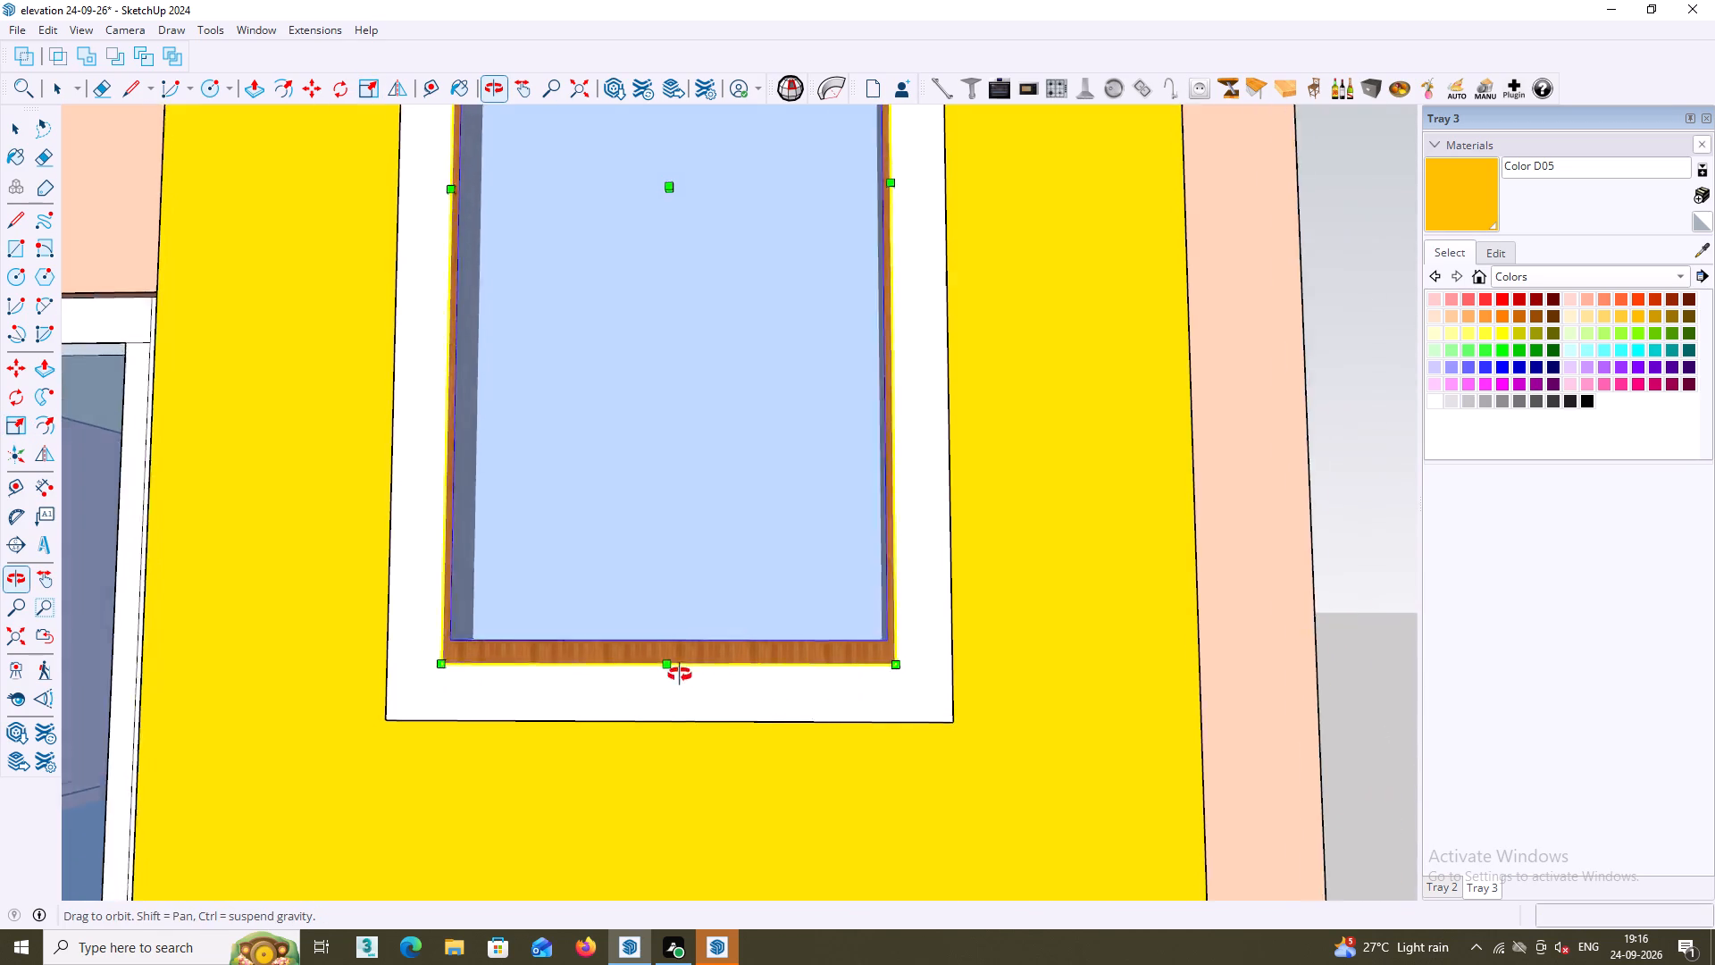
pyautogui.moveTo(680, 675); pyautogui.dragTo(664, 734, button='middle')
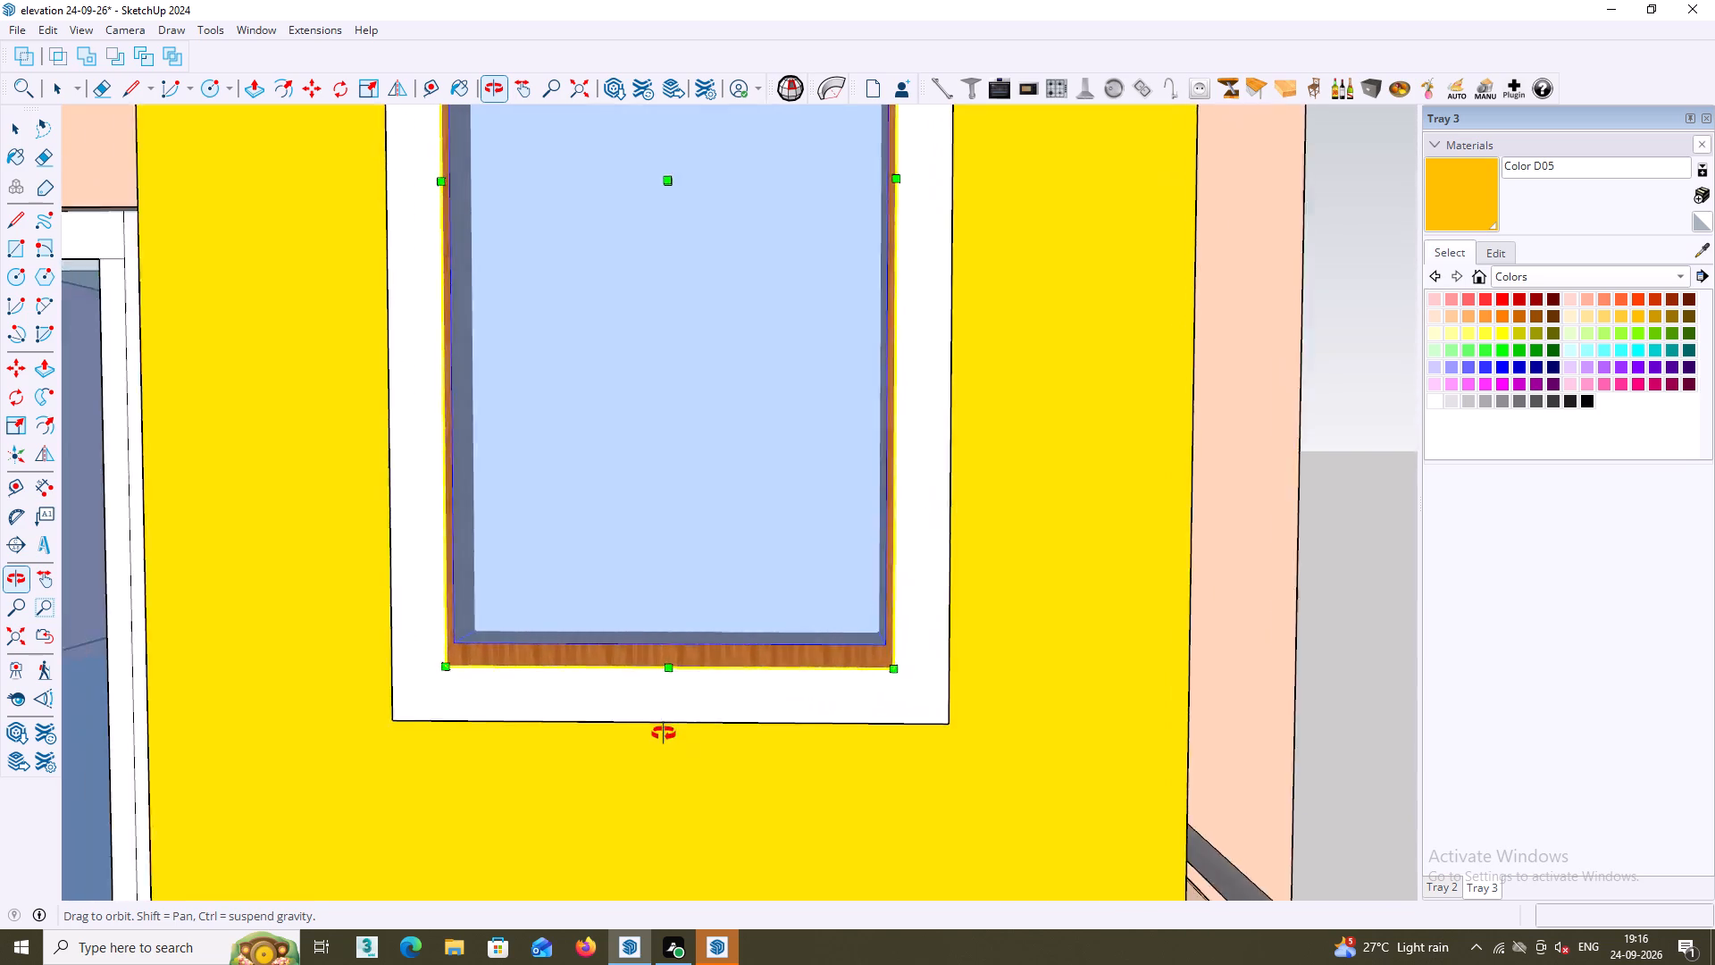
pyautogui.moveTo(664, 734); pyautogui.dragTo(366, 817, button='middle')
pyautogui.moveTo(673, 479); pyautogui.dragTo(620, 746, button='middle')
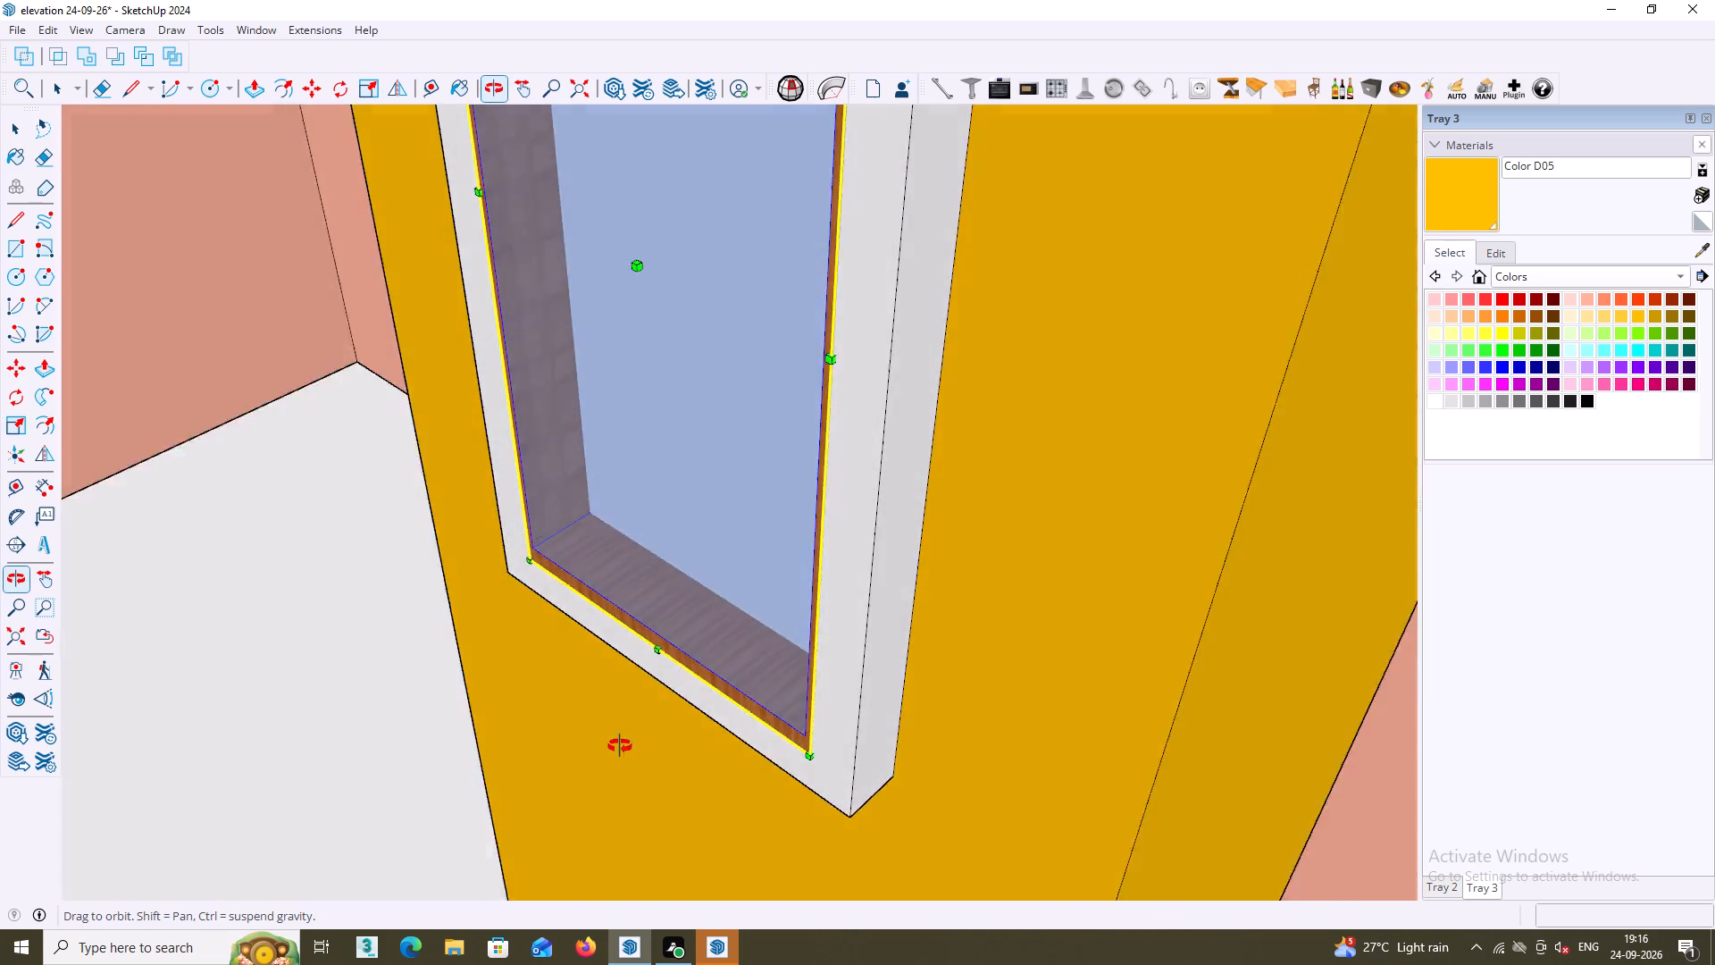
pyautogui.moveTo(620, 746); pyautogui.dragTo(916, 701, button='middle')
pyautogui.scroll(-13, 883, 640)
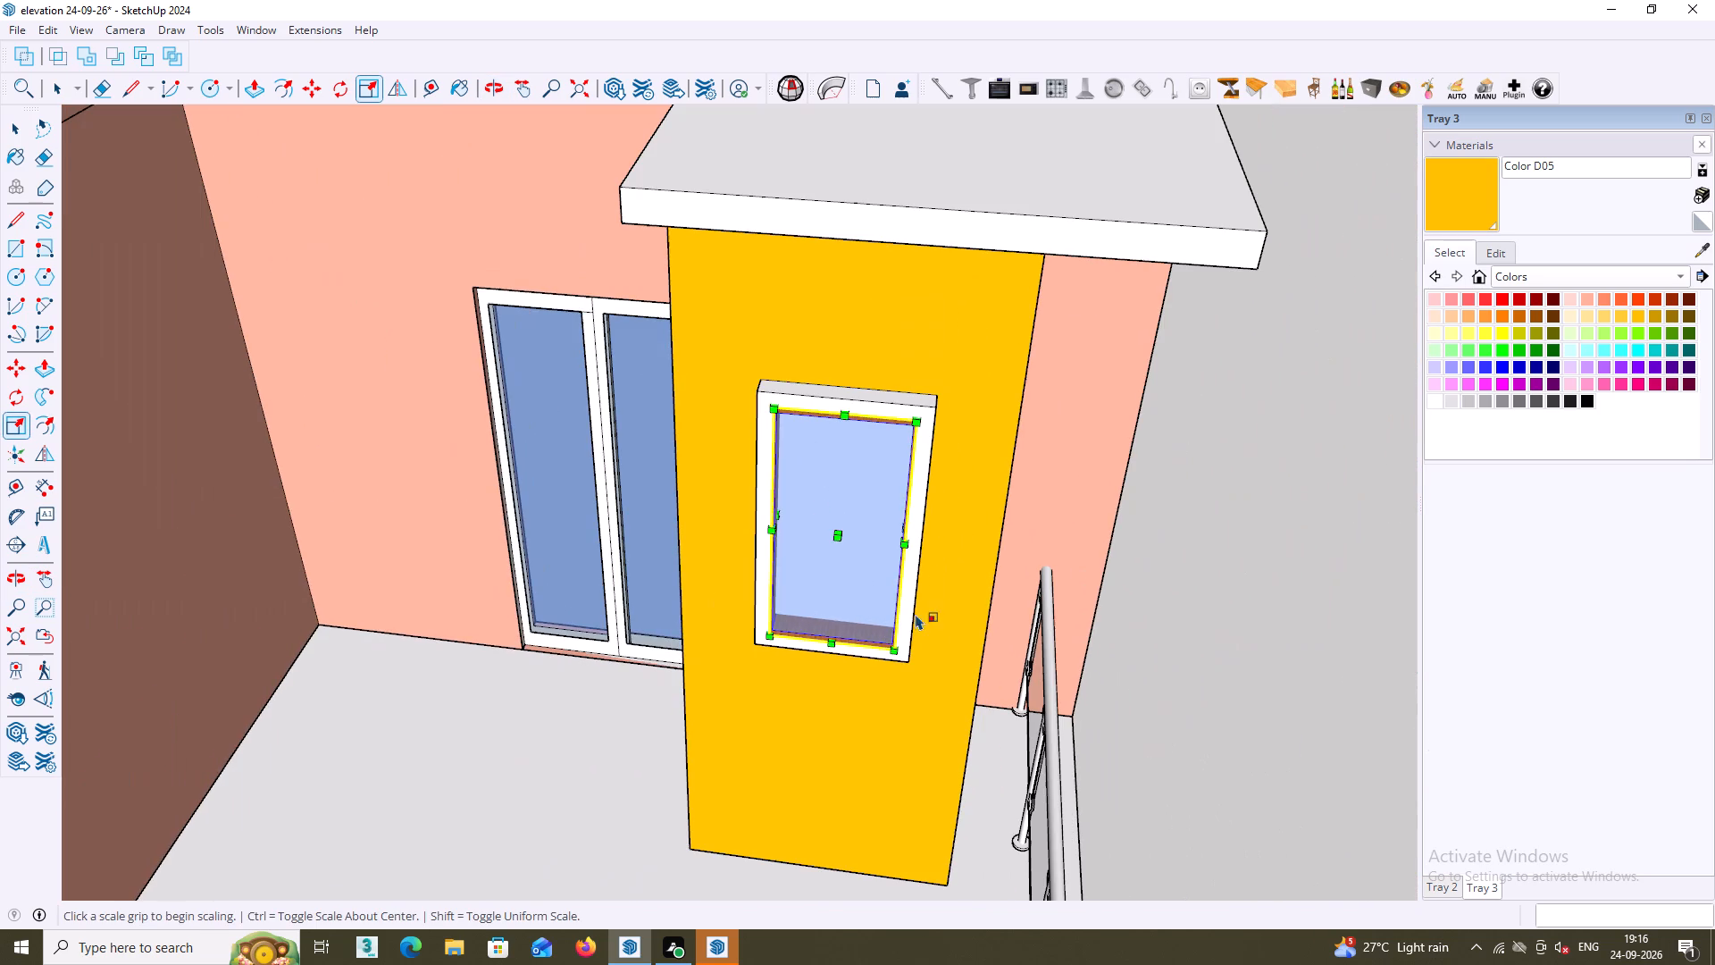
pyautogui.press('space')
pyautogui.click(1283, 541)
# Move the wood-framed window down about 1/8" so its upper outer corner meets the white frame's inner corner.
pyautogui.moveTo(1012, 454); pyautogui.dragTo(1006, 386, button='middle')
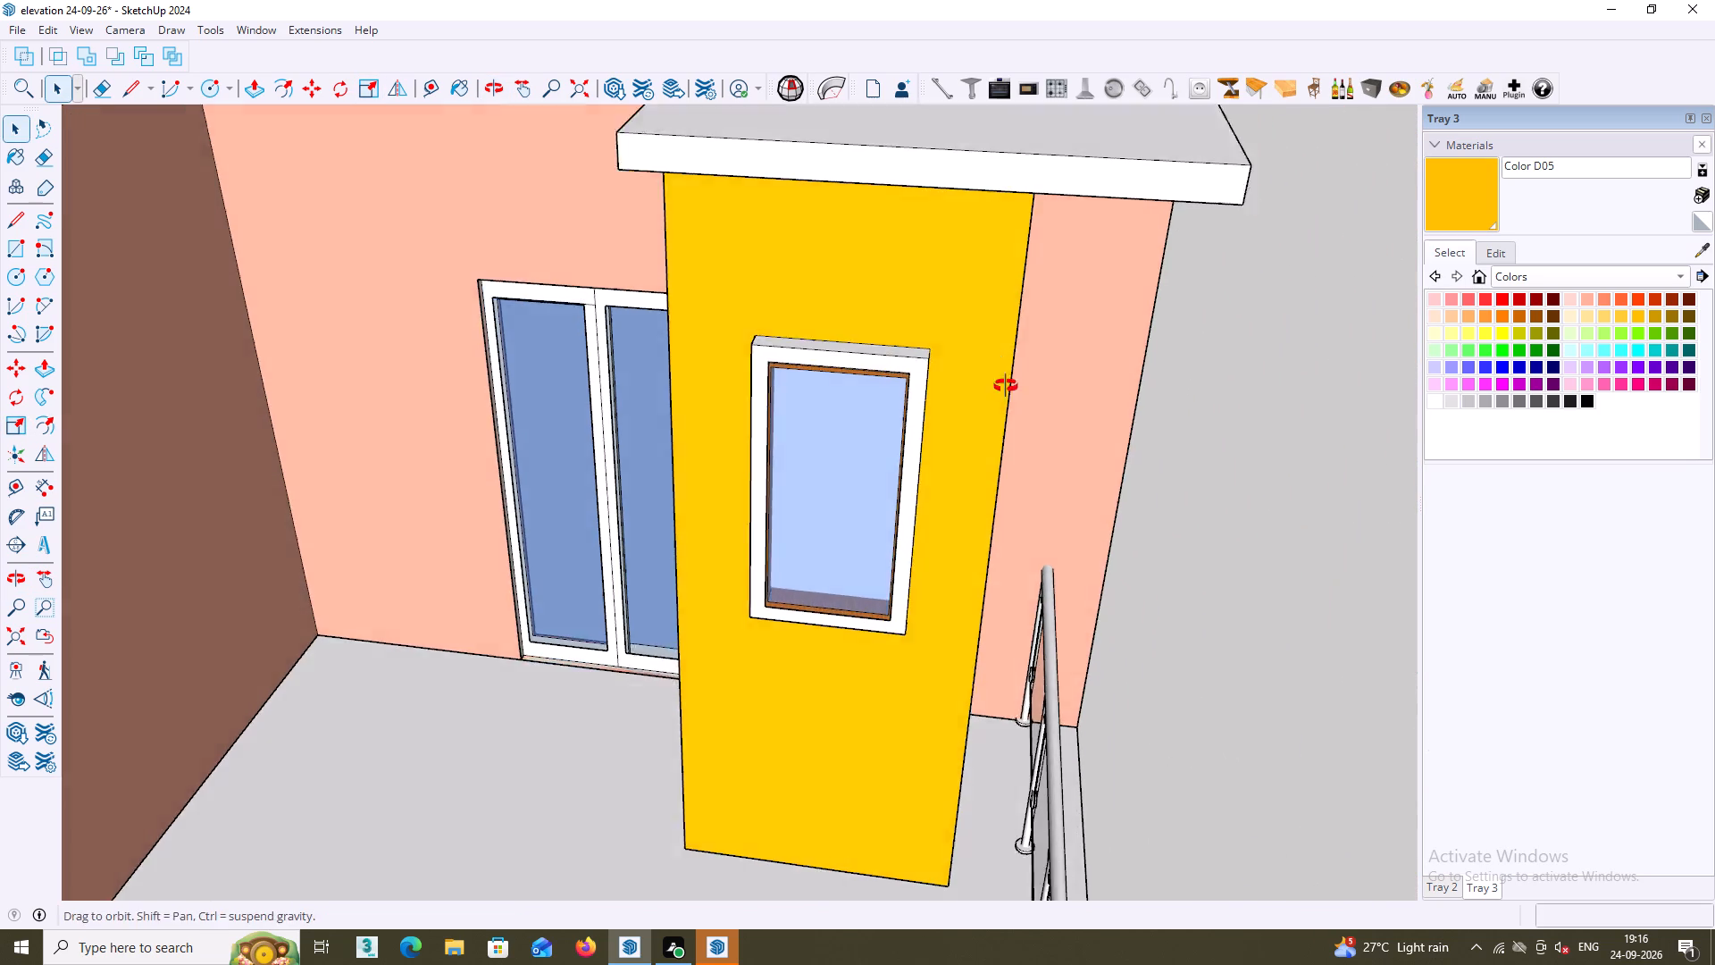
pyautogui.moveTo(1006, 386); pyautogui.dragTo(1008, 372, button='middle')
pyautogui.scroll(11, 775, 381)
pyautogui.moveTo(799, 261); pyautogui.dragTo(915, 77, button='middle')
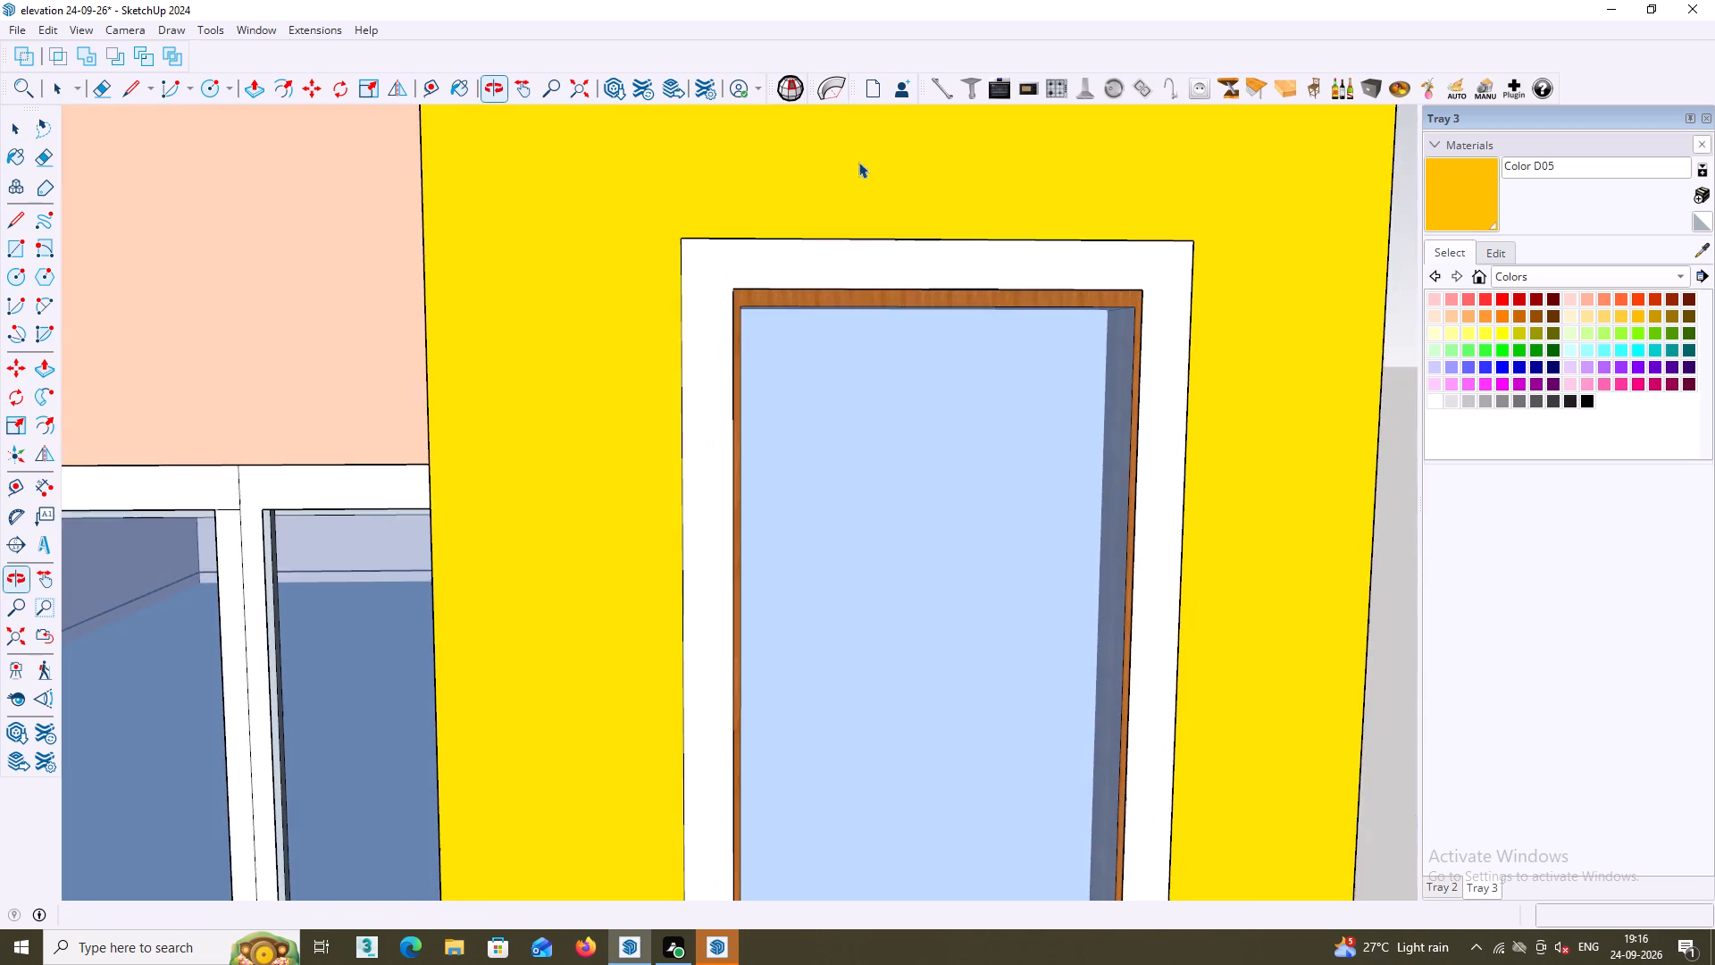
pyautogui.moveTo(719, 348); pyautogui.dragTo(1067, 314, button='middle')
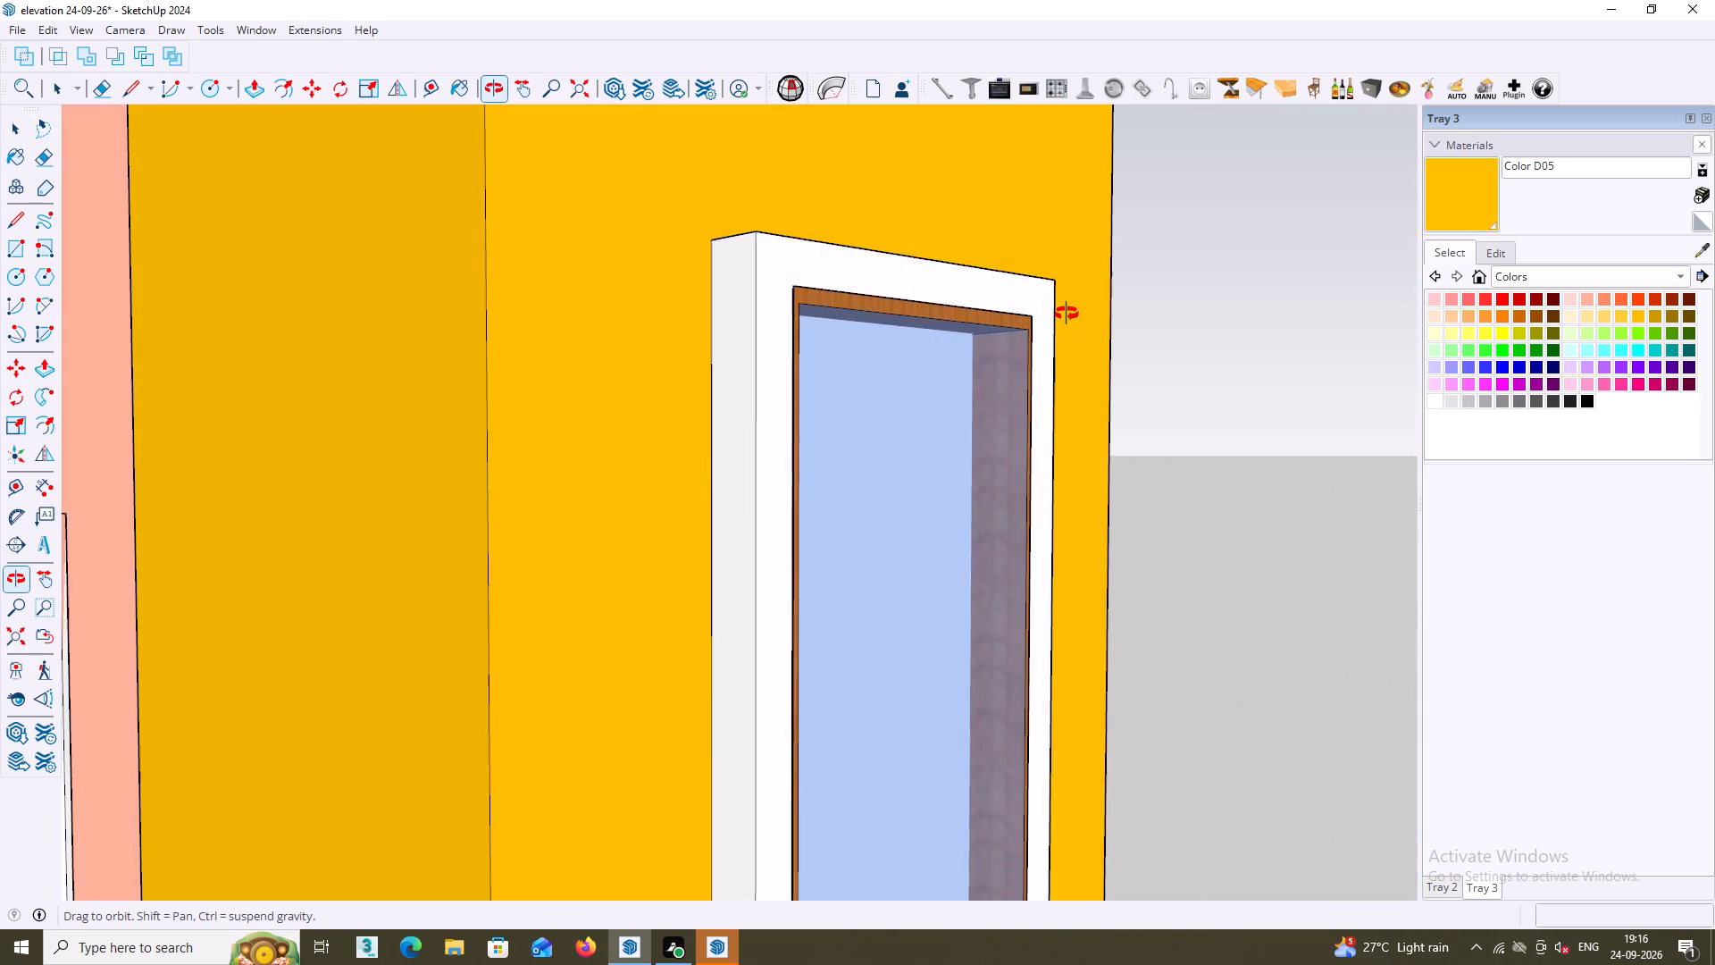
pyautogui.moveTo(1067, 314); pyautogui.dragTo(1066, 314, button='middle')
pyautogui.scroll(6, 745, 340)
pyautogui.moveTo(813, 234); pyautogui.dragTo(900, 441, button='middle')
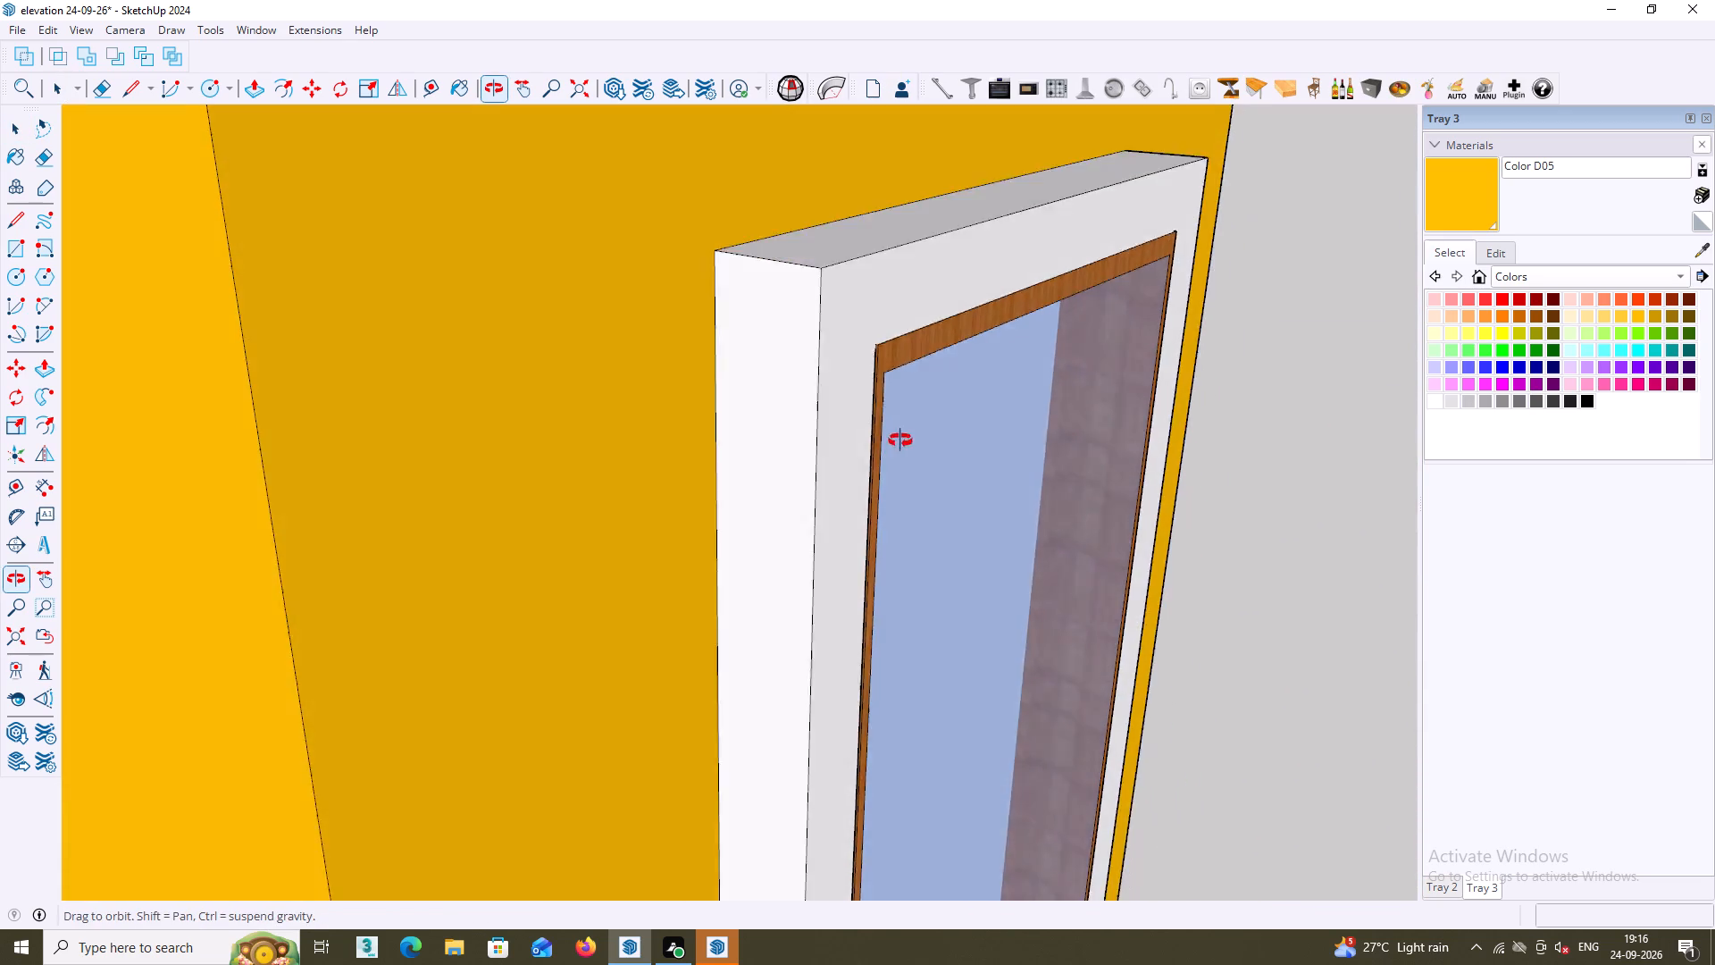
pyautogui.moveTo(900, 441); pyautogui.dragTo(906, 441, button='middle')
pyautogui.scroll(6, 899, 345)
pyautogui.middleClick(884, 337)
pyautogui.scroll(6, 884, 386)
pyautogui.moveTo(884, 382); pyautogui.dragTo(881, 445, button='middle')
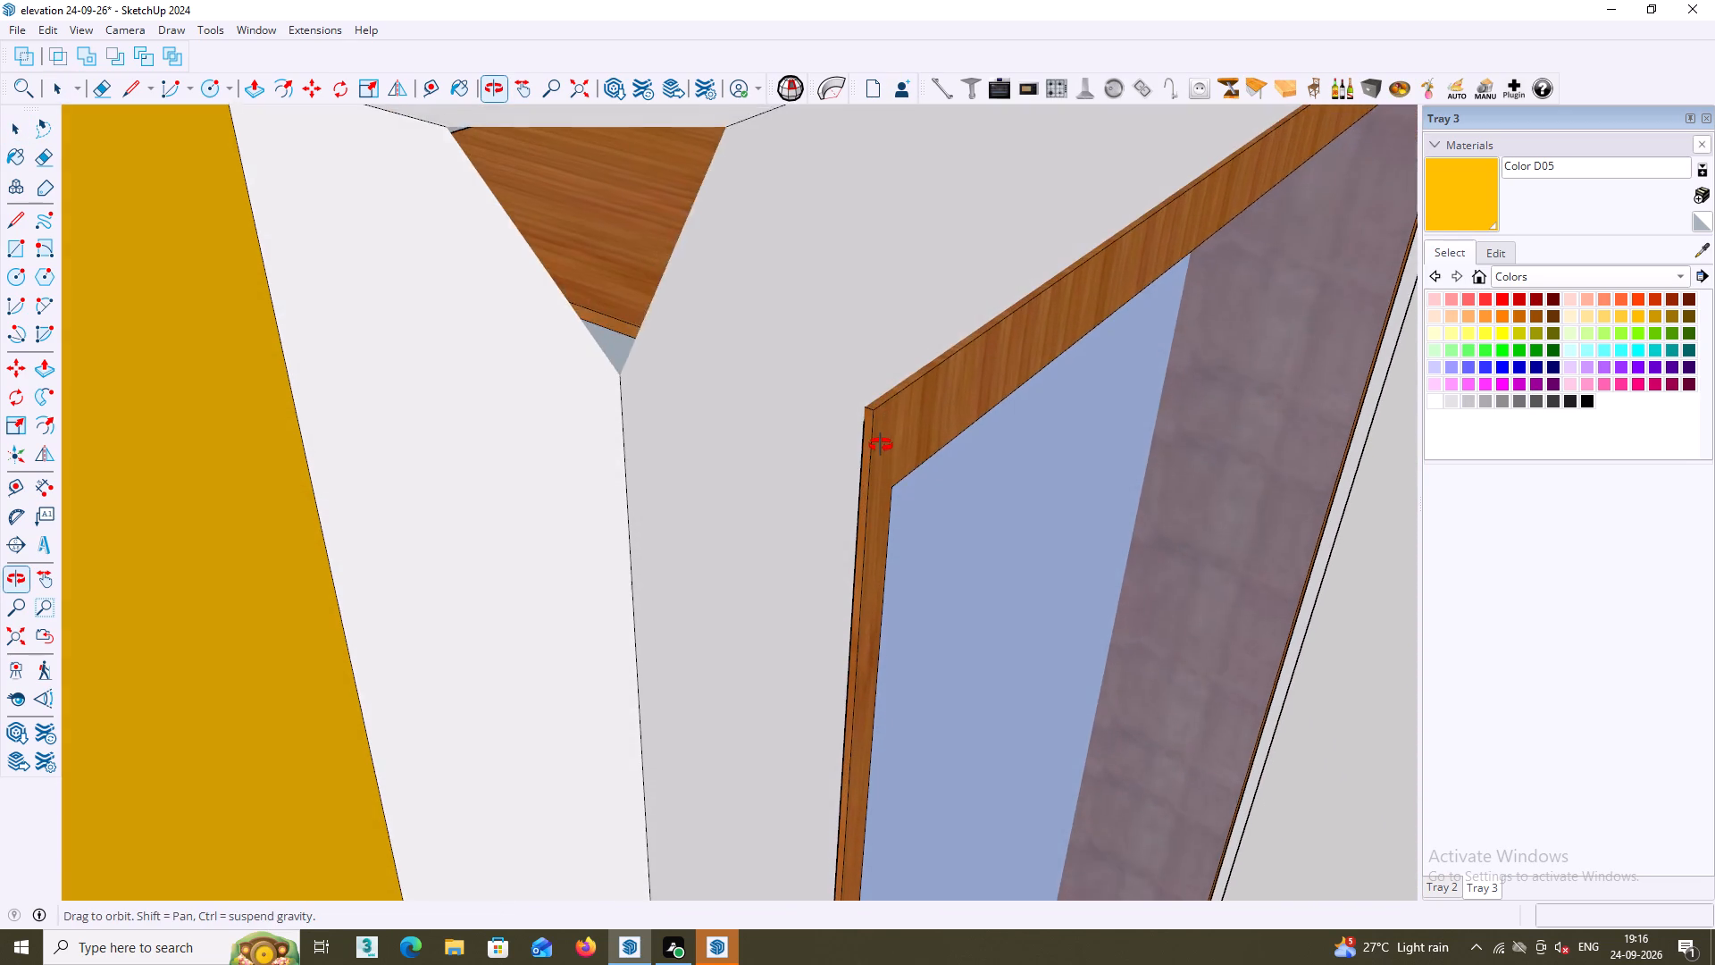
pyautogui.moveTo(881, 445); pyautogui.dragTo(873, 418, button='middle')
pyautogui.click(887, 416)
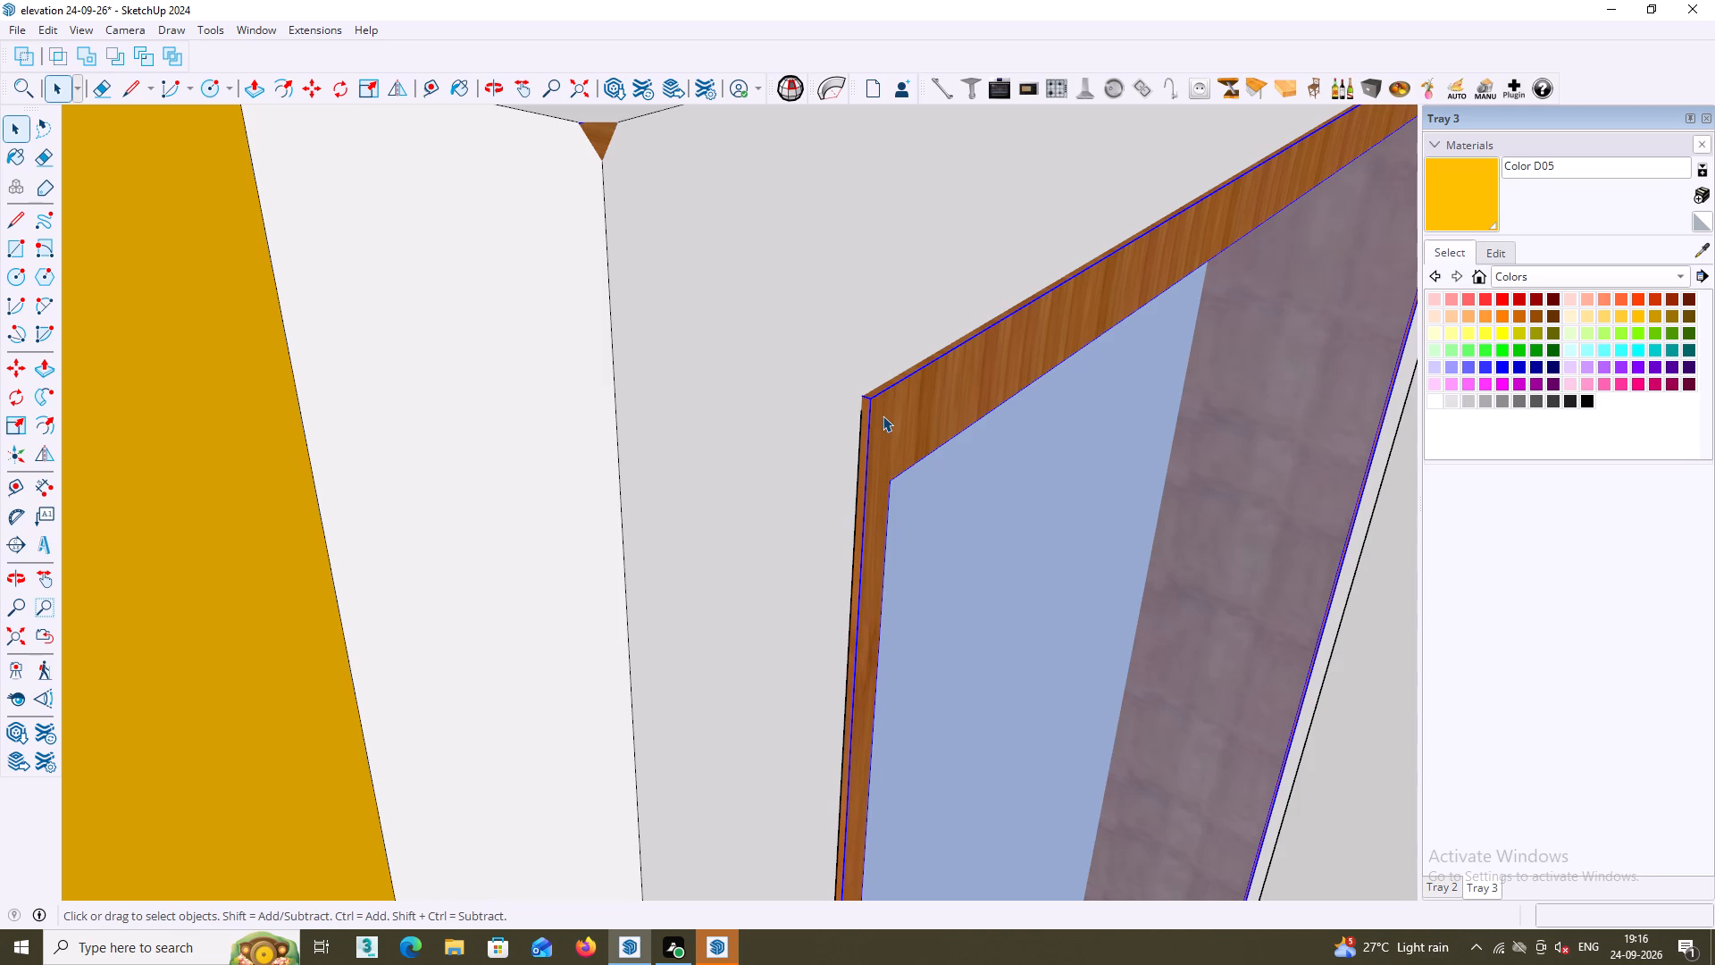
pyautogui.press('m')
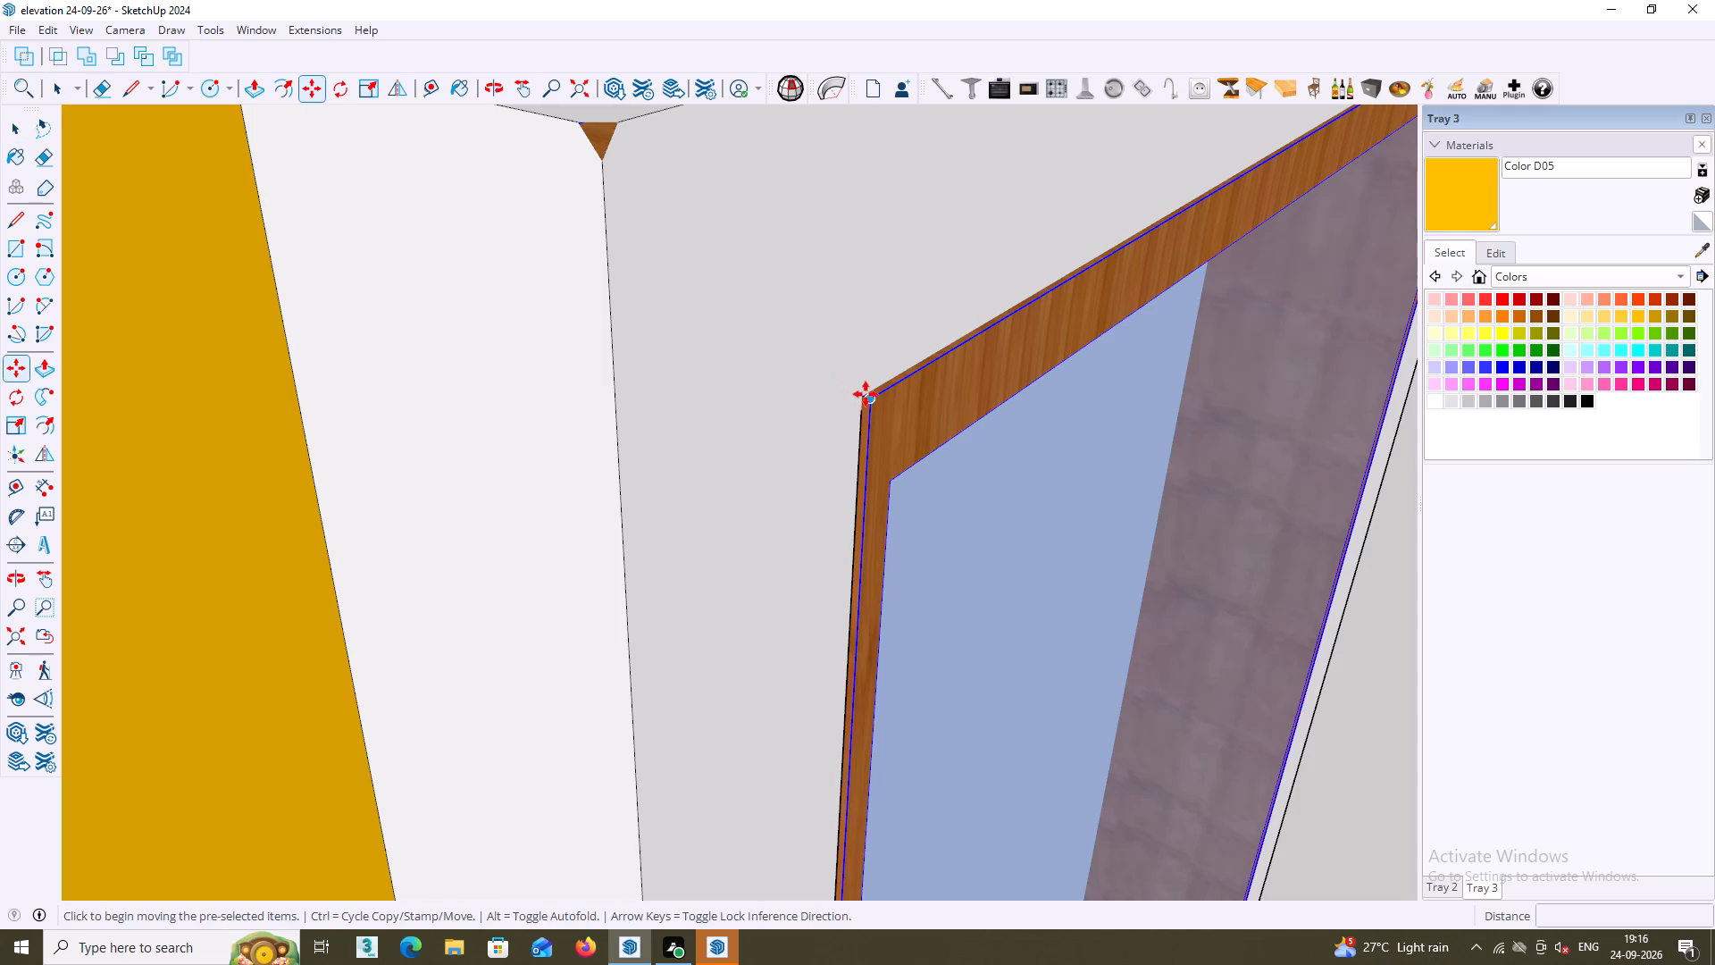
pyautogui.scroll(8, 863, 396)
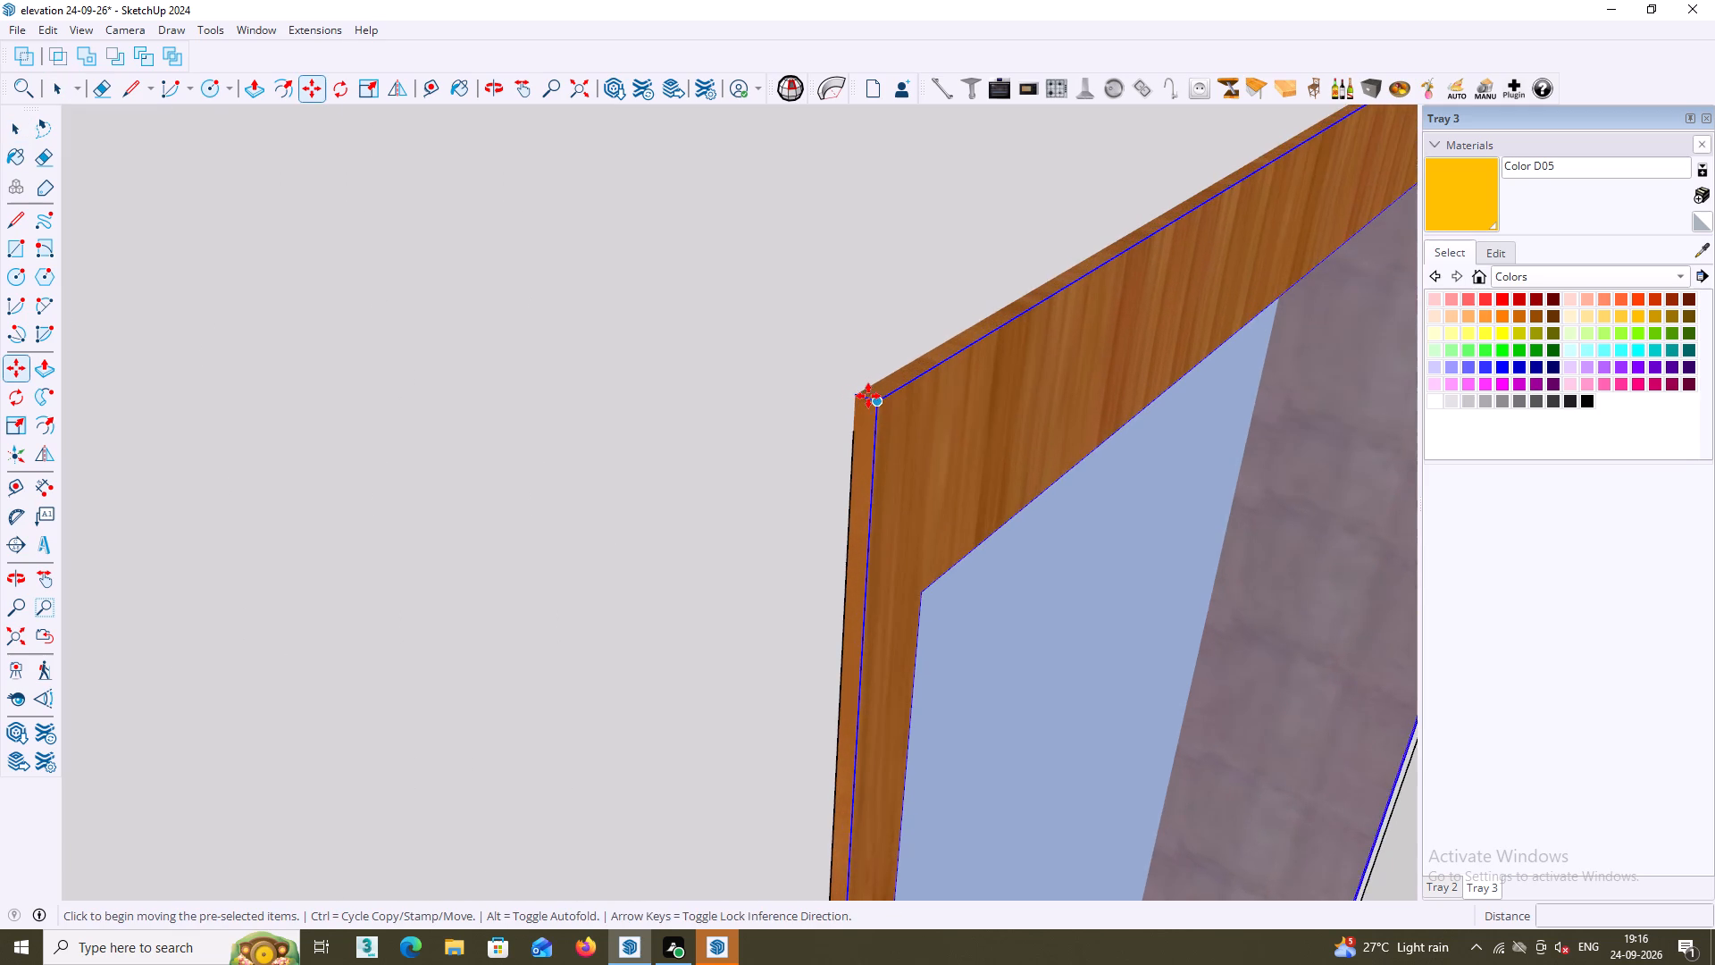
pyautogui.scroll(3, 868, 396)
pyautogui.doubleClick(857, 394)
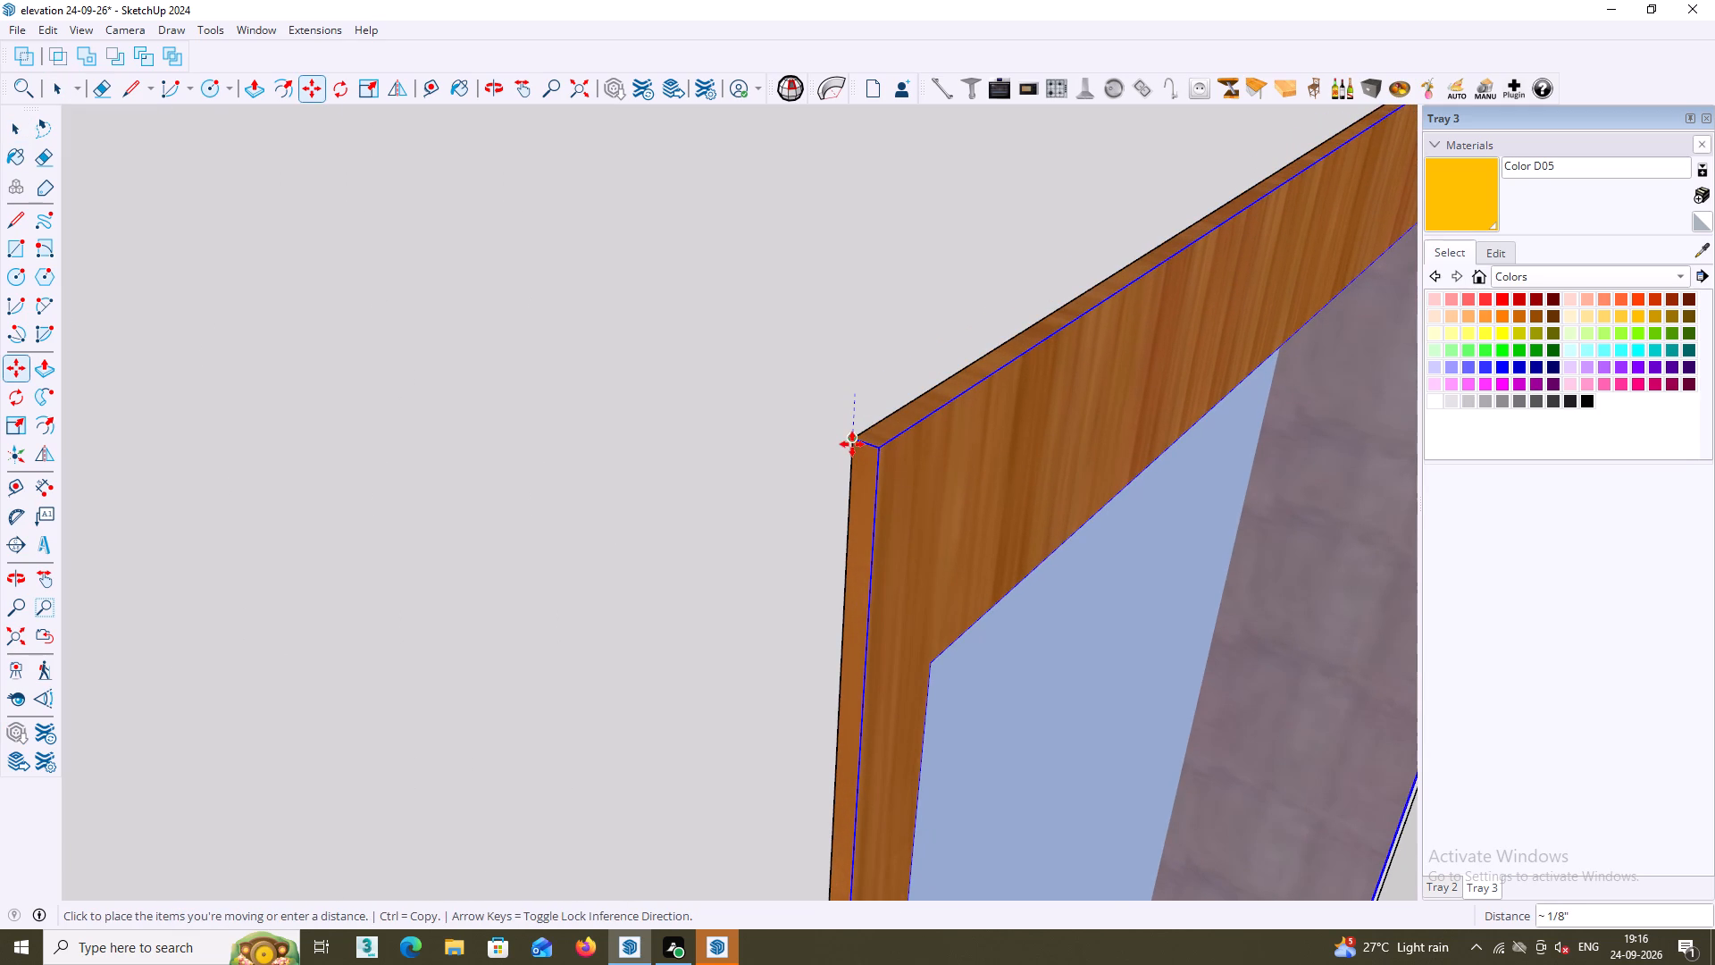
pyautogui.click(853, 440)
pyautogui.scroll(-9, 899, 518)
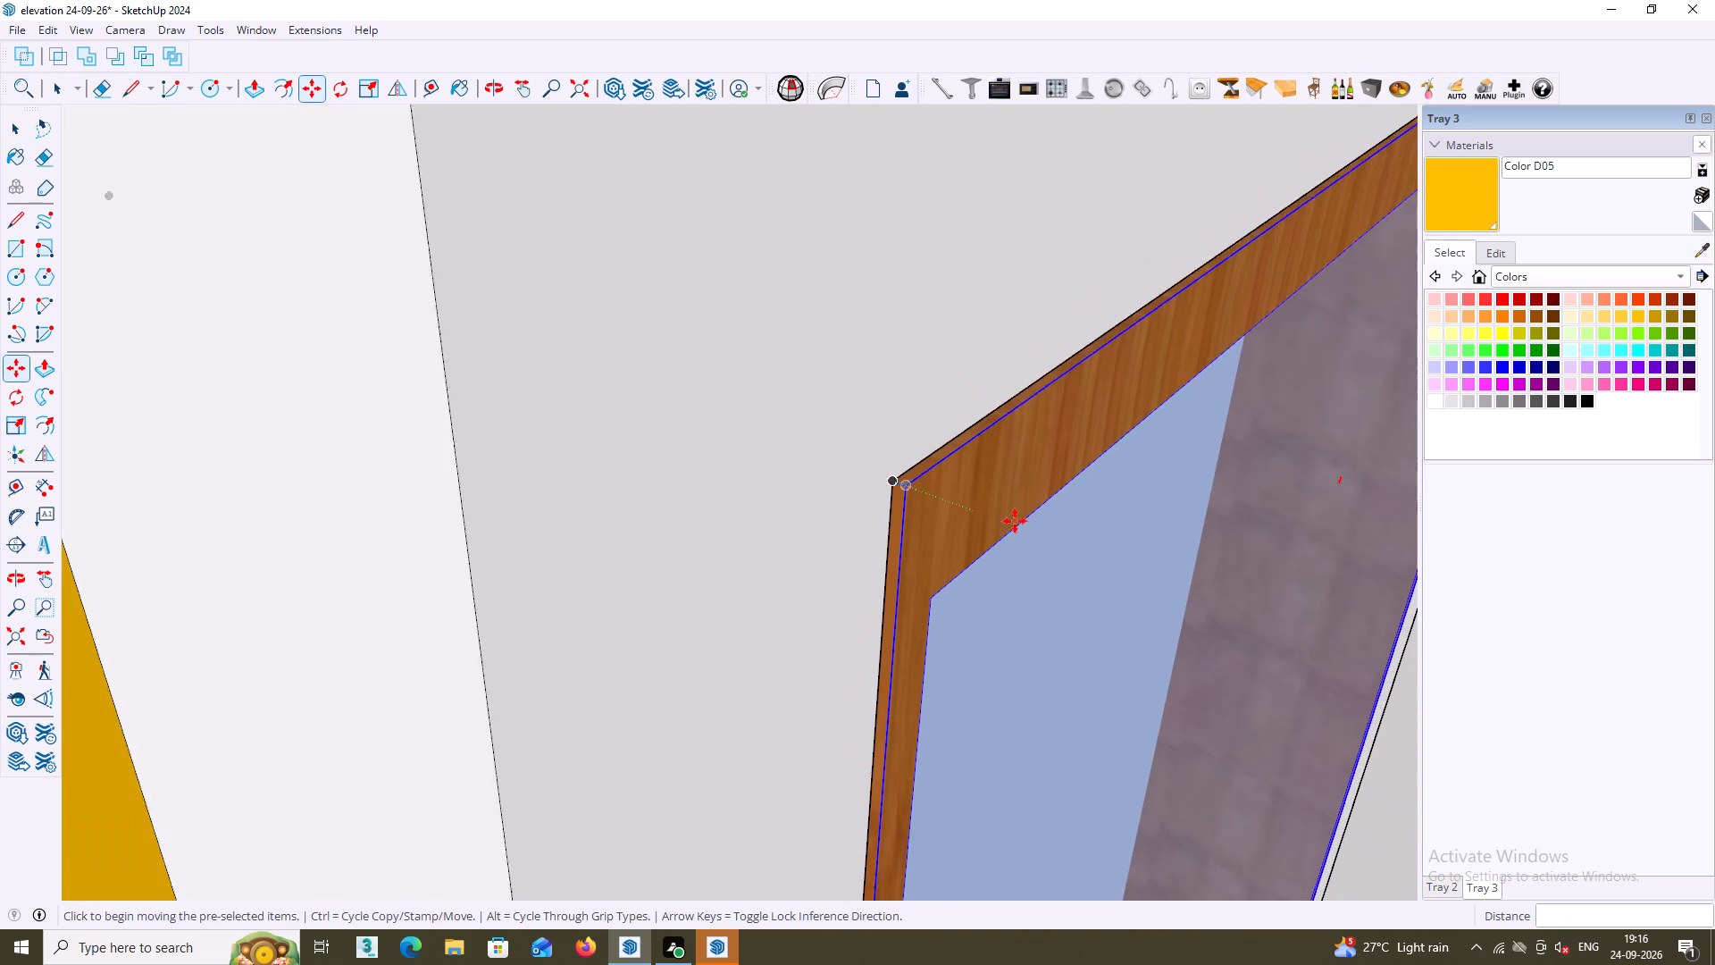
pyautogui.scroll(-14, 1015, 521)
pyautogui.press('space')
# Examine the fitted window up close and within the whole house elevation, and deselect it.
pyautogui.moveTo(1401, 484); pyautogui.dragTo(1360, 424, button='middle')
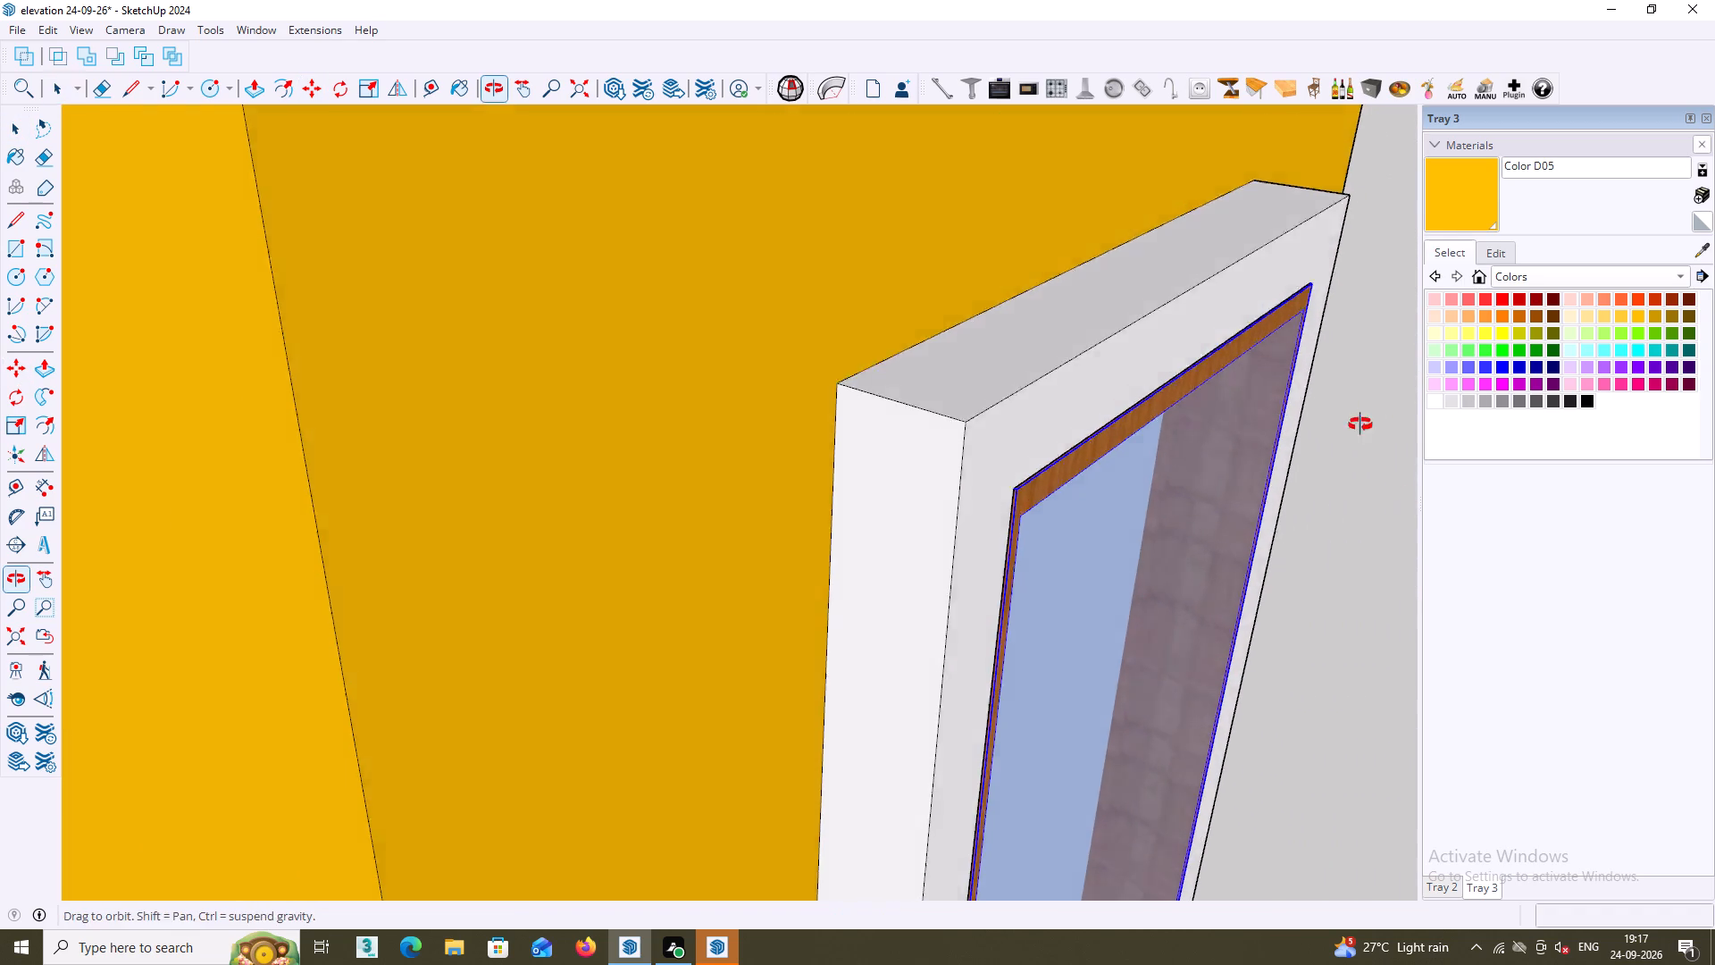
pyautogui.moveTo(1360, 424); pyautogui.dragTo(1302, 375, button='middle')
pyautogui.moveTo(1328, 415); pyautogui.dragTo(656, 148, button='middle')
pyautogui.scroll(-4, 751, 206)
pyautogui.moveTo(752, 225); pyautogui.dragTo(775, 258, button='middle')
pyautogui.press('space')
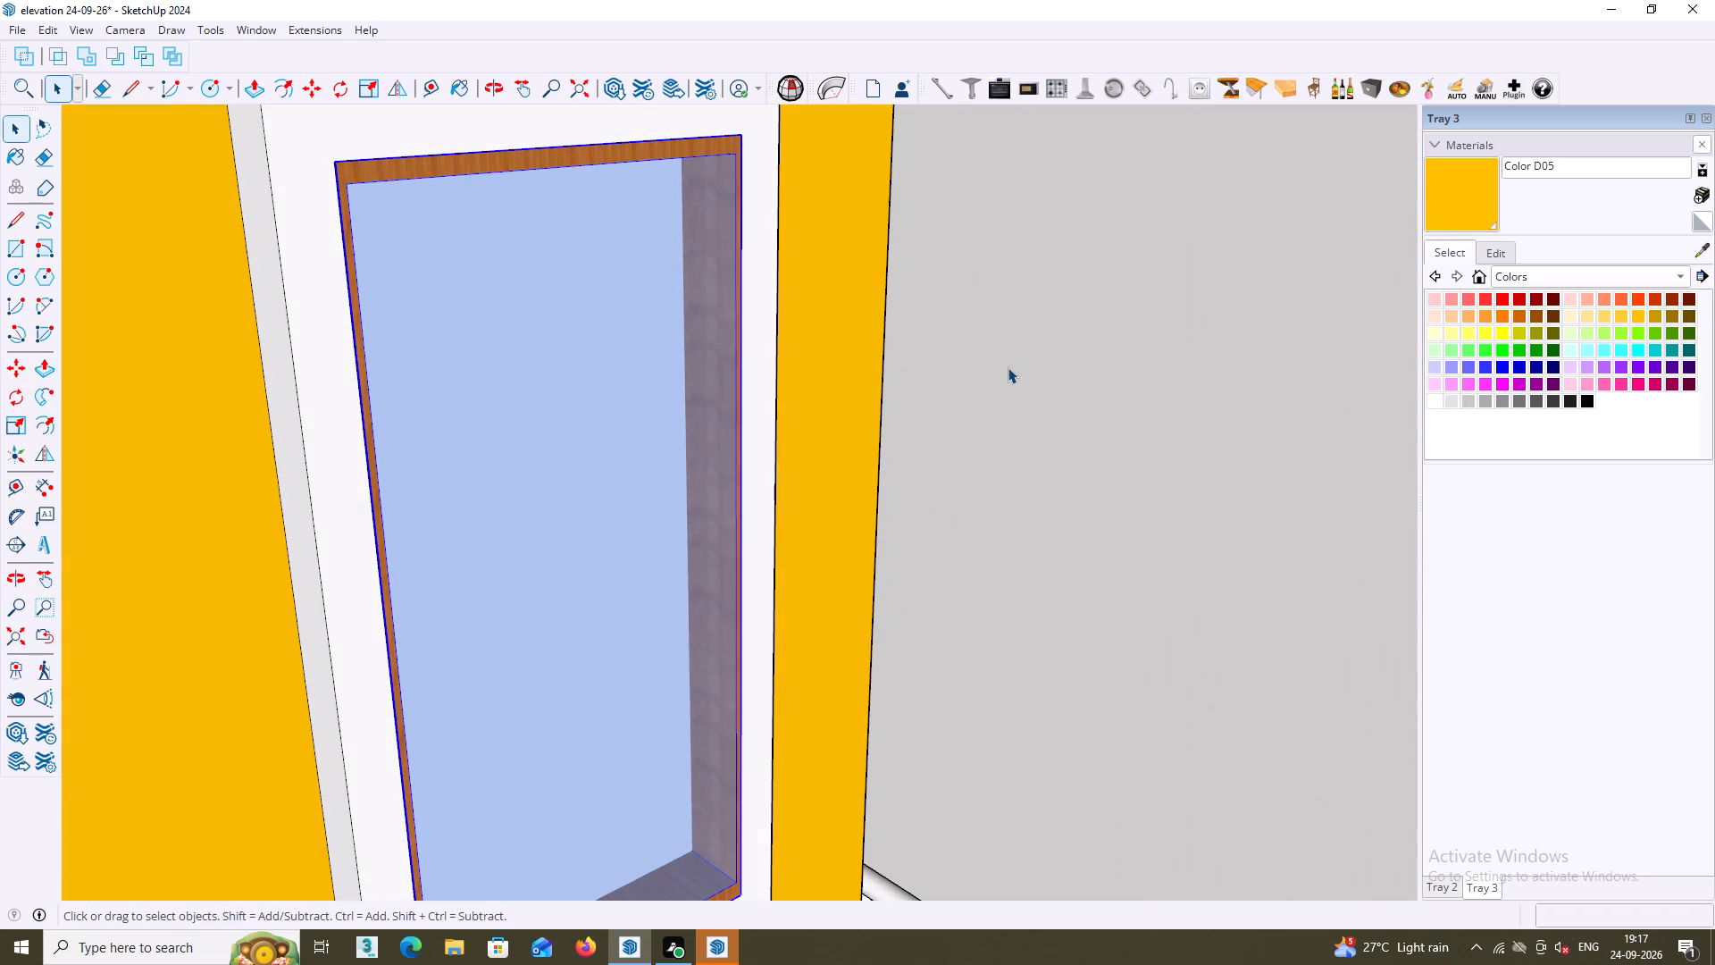
pyautogui.moveTo(1011, 373); pyautogui.dragTo(1024, 393, button='middle')
pyautogui.scroll(-8, 1011, 373)
pyautogui.moveTo(1043, 432); pyautogui.dragTo(864, 398, button='middle')
pyautogui.scroll(-3, 977, 453)
pyautogui.moveTo(1045, 473); pyautogui.dragTo(1029, 454, button='middle')
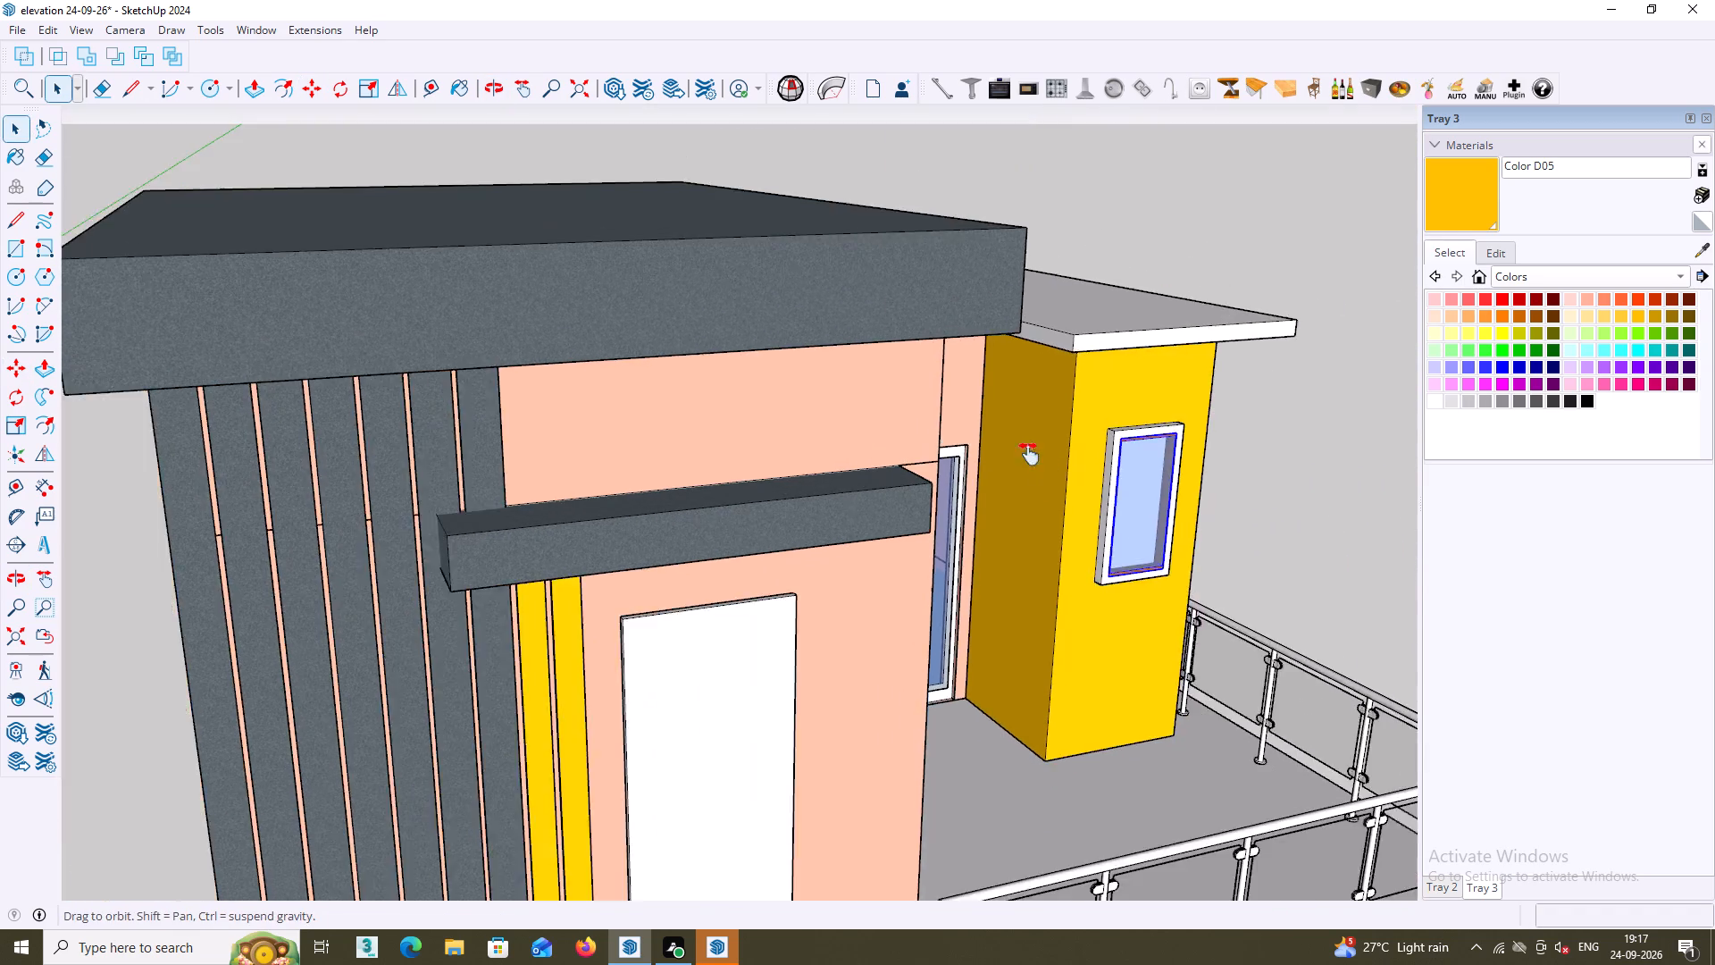
pyautogui.moveTo(1029, 454); pyautogui.dragTo(663, 318, button='middle')
pyautogui.moveTo(750, 373); pyautogui.dragTo(755, 406, button='middle')
pyautogui.scroll(-3, 750, 373)
pyautogui.moveTo(1027, 405); pyautogui.dragTo(1025, 432, button='middle')
pyautogui.scroll(-7, 1027, 405)
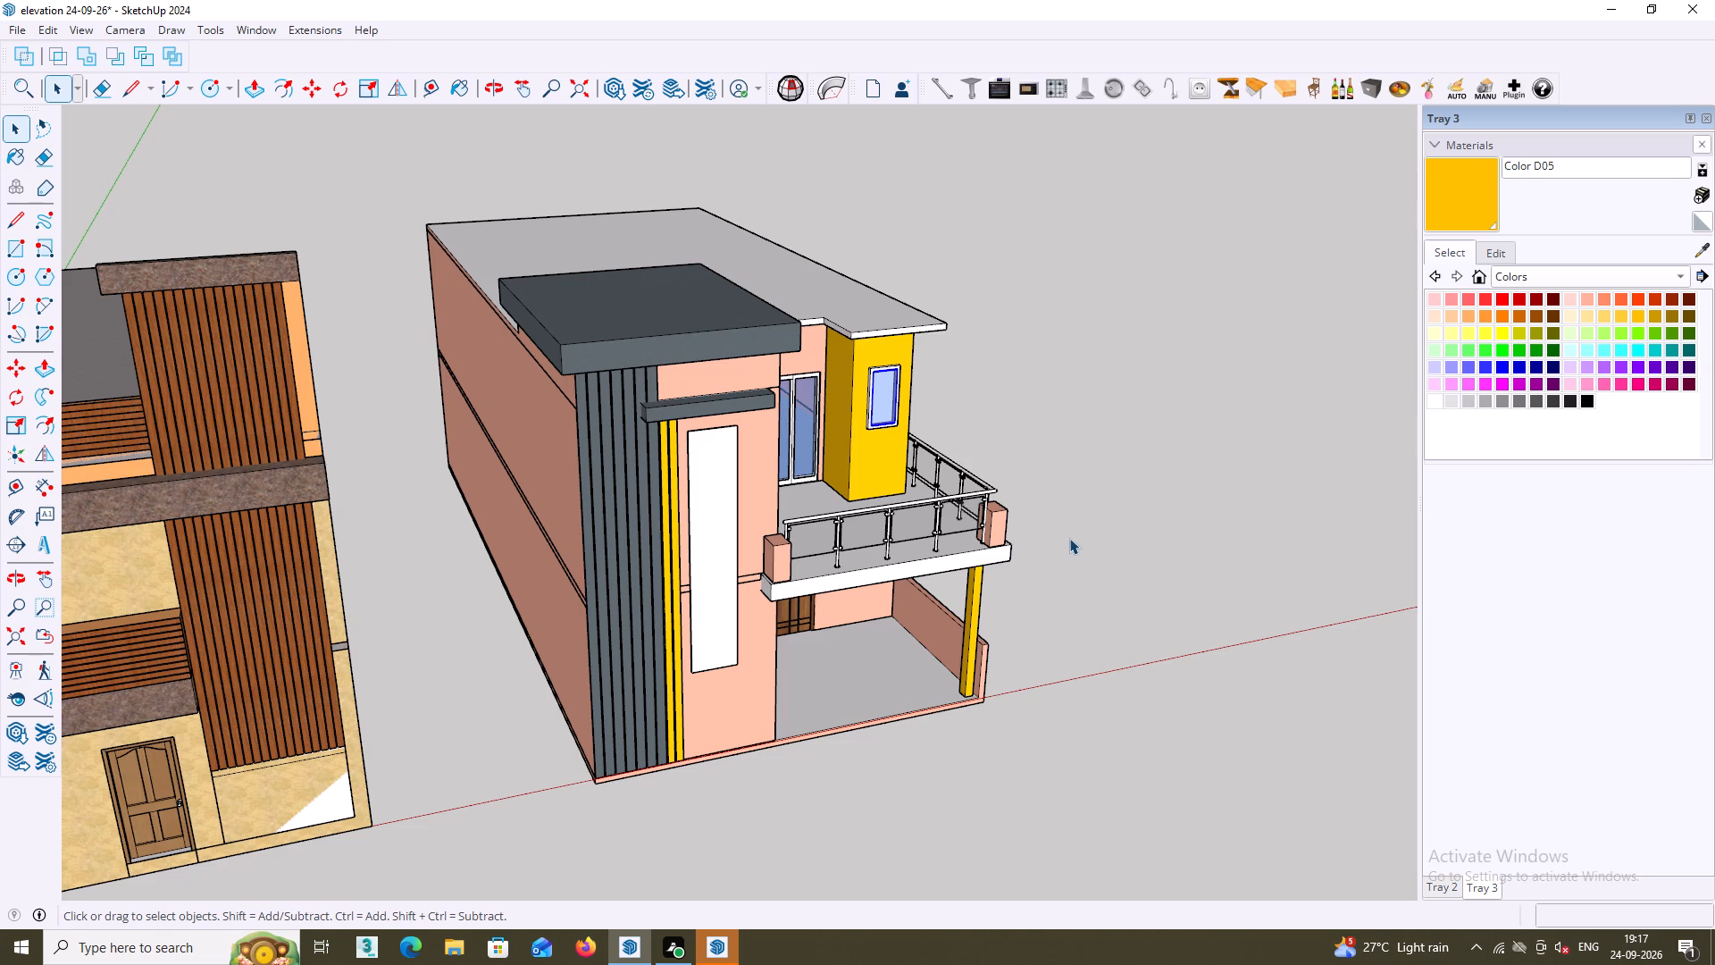
pyautogui.scroll(-2, 1051, 548)
pyautogui.moveTo(1039, 572); pyautogui.dragTo(909, 433, button='middle')
pyautogui.keyDown('shift'); pyautogui.scroll(-1, 1034, 566); pyautogui.keyUp('shift')
pyautogui.moveTo(895, 393); pyautogui.dragTo(857, 291, button='middle')
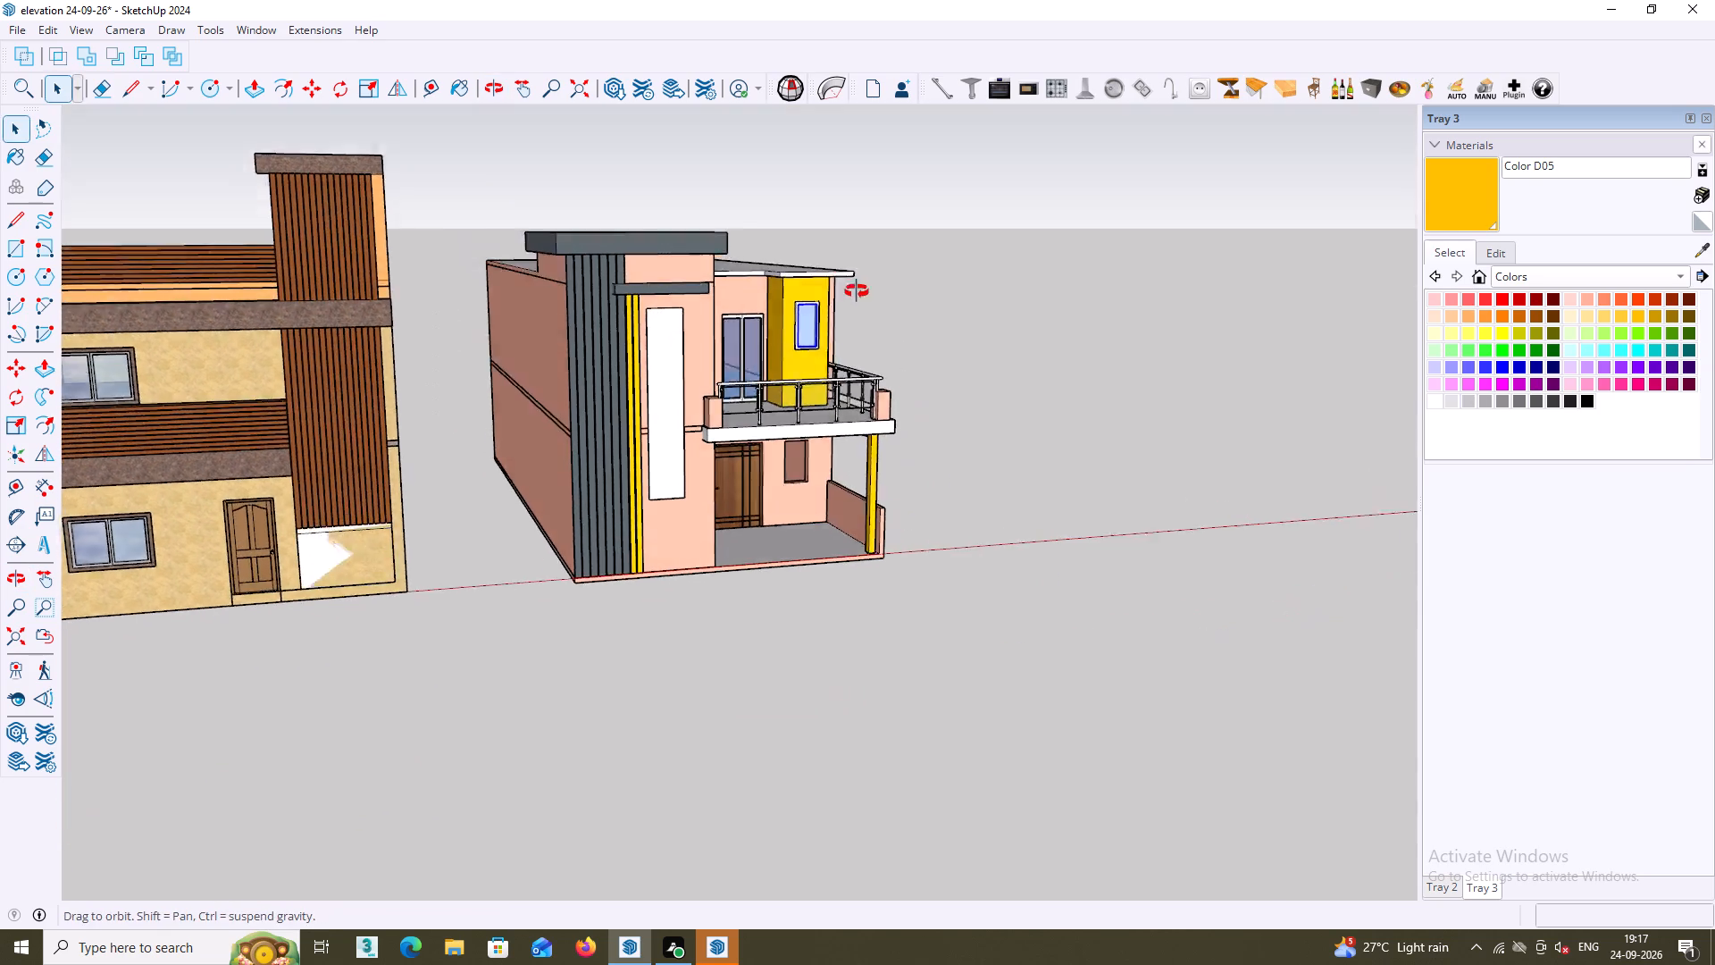
pyautogui.moveTo(857, 291); pyautogui.dragTo(847, 272, button='middle')
pyautogui.scroll(5, 860, 307)
pyautogui.moveTo(844, 332); pyautogui.dragTo(798, 315, button='middle')
pyautogui.scroll(2, 723, 317)
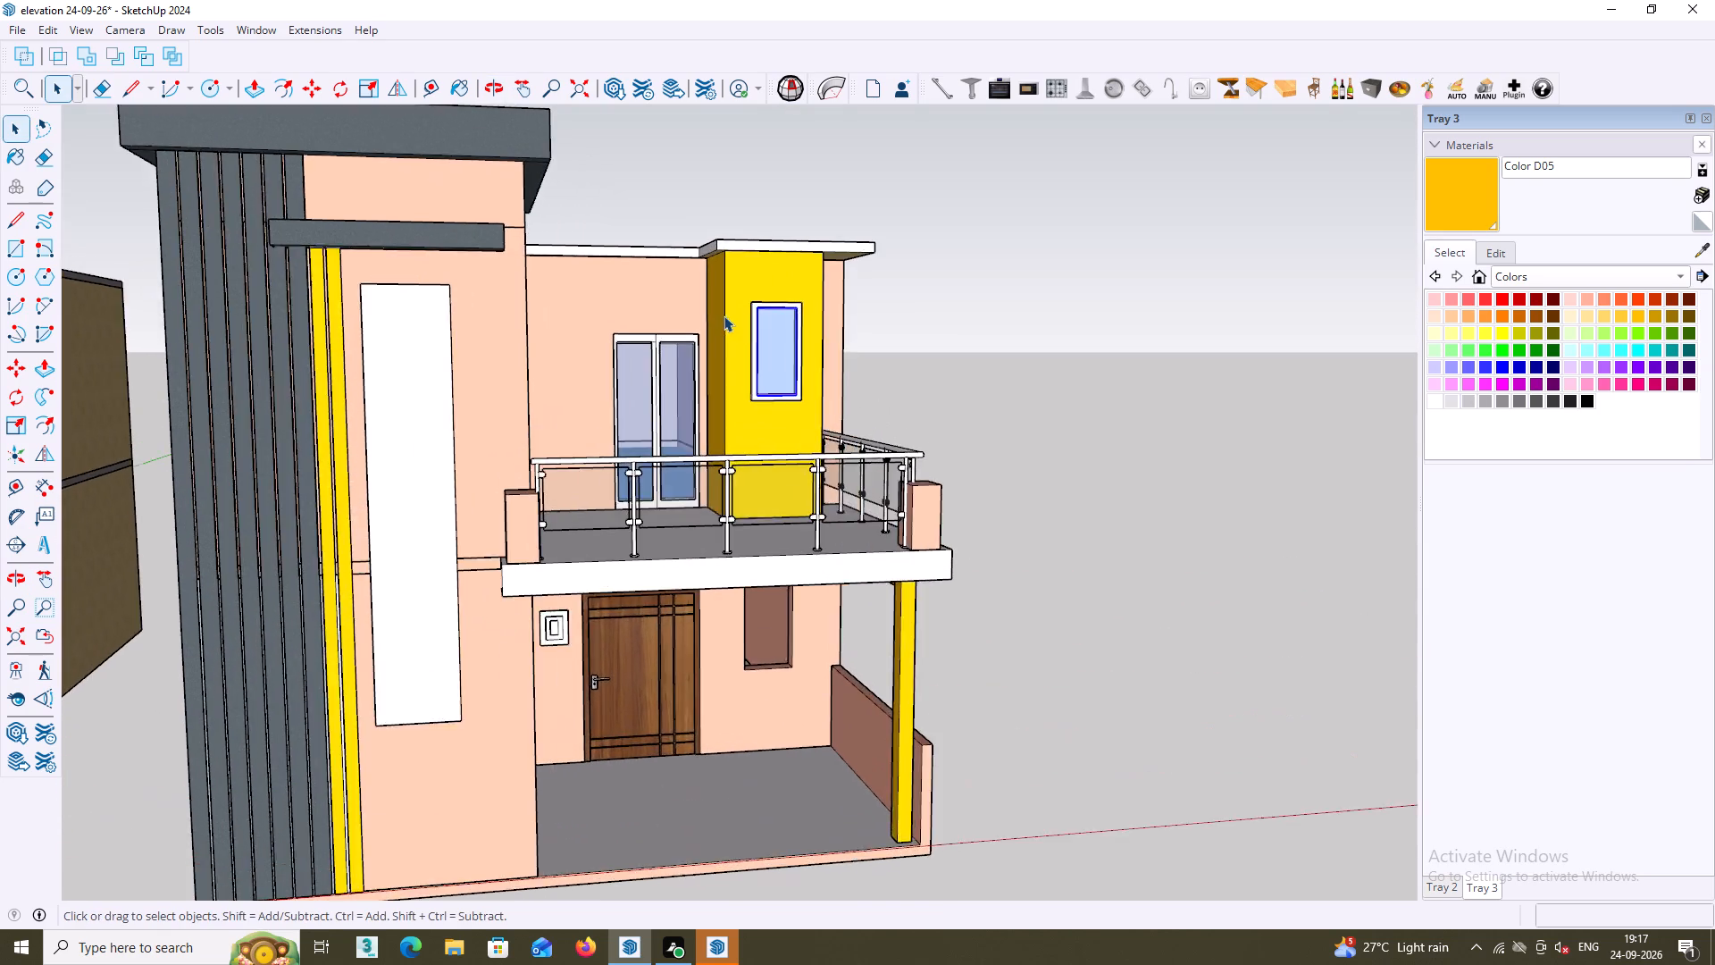
pyautogui.scroll(2, 724, 315)
pyautogui.click(756, 317)
# Examine the wood-framed window inside its white frame on the yellow column up close, and clear the selection.
pyautogui.moveTo(767, 407); pyautogui.dragTo(856, 409, button='middle')
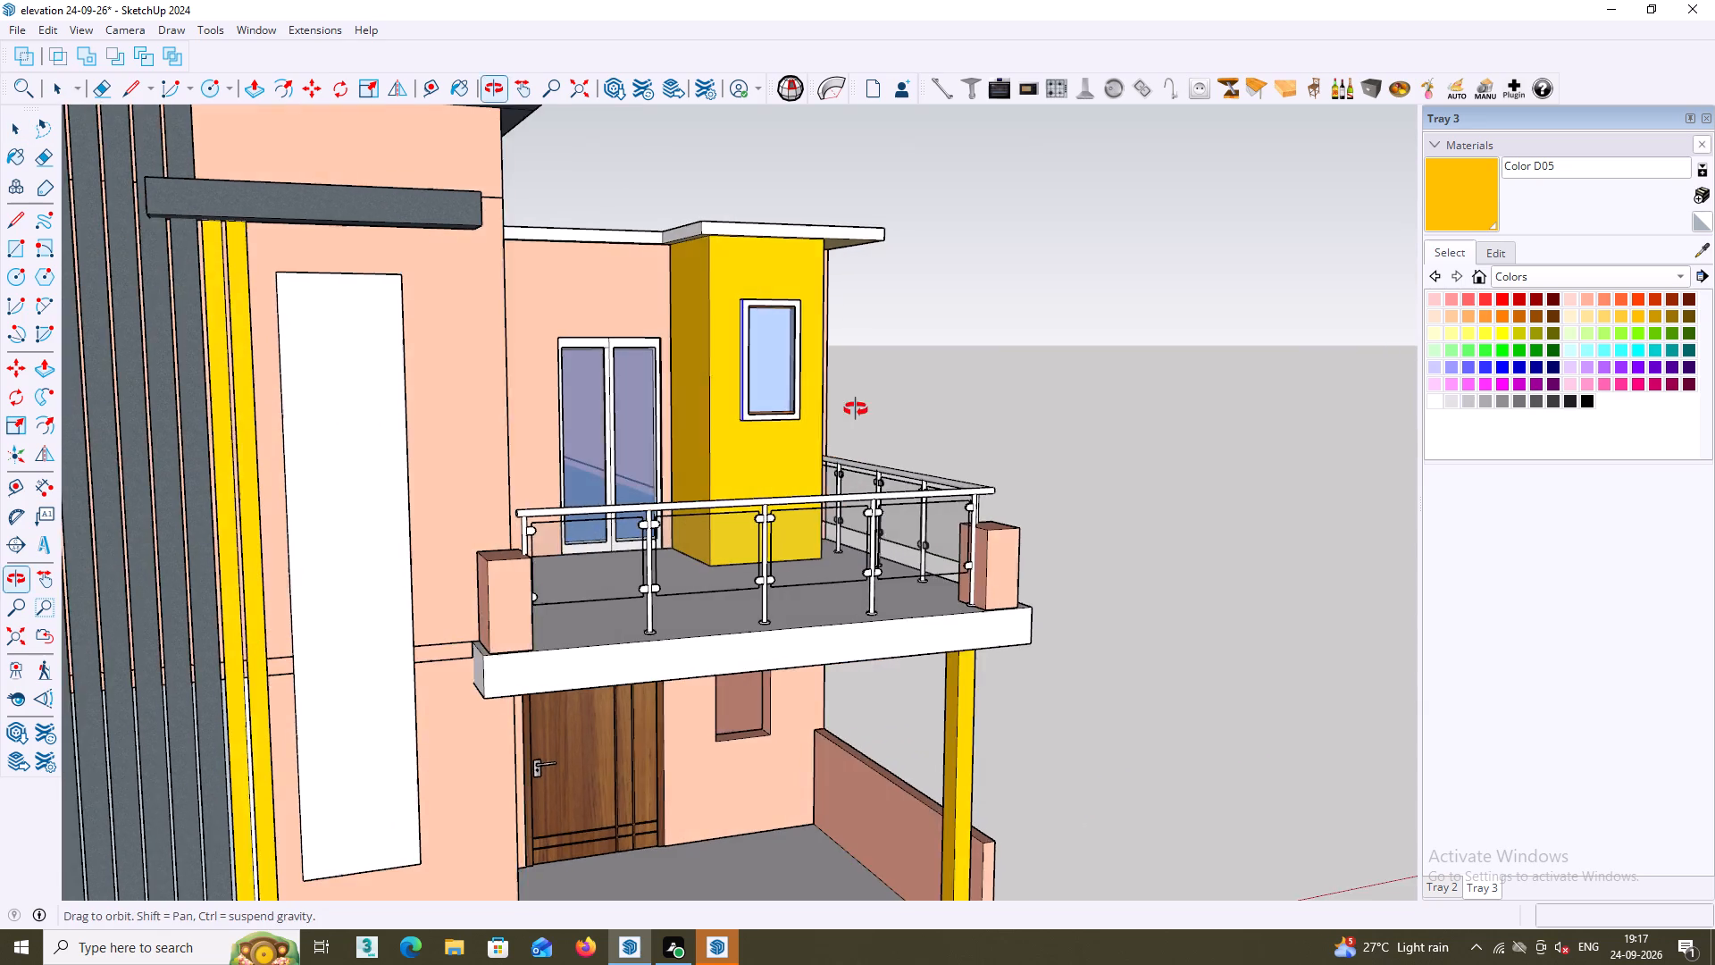
pyautogui.moveTo(856, 409); pyautogui.dragTo(856, 407, button='middle')
pyautogui.scroll(5, 782, 415)
pyautogui.moveTo(734, 427); pyautogui.dragTo(772, 424, button='middle')
pyautogui.scroll(3, 738, 424)
pyautogui.click(735, 413)
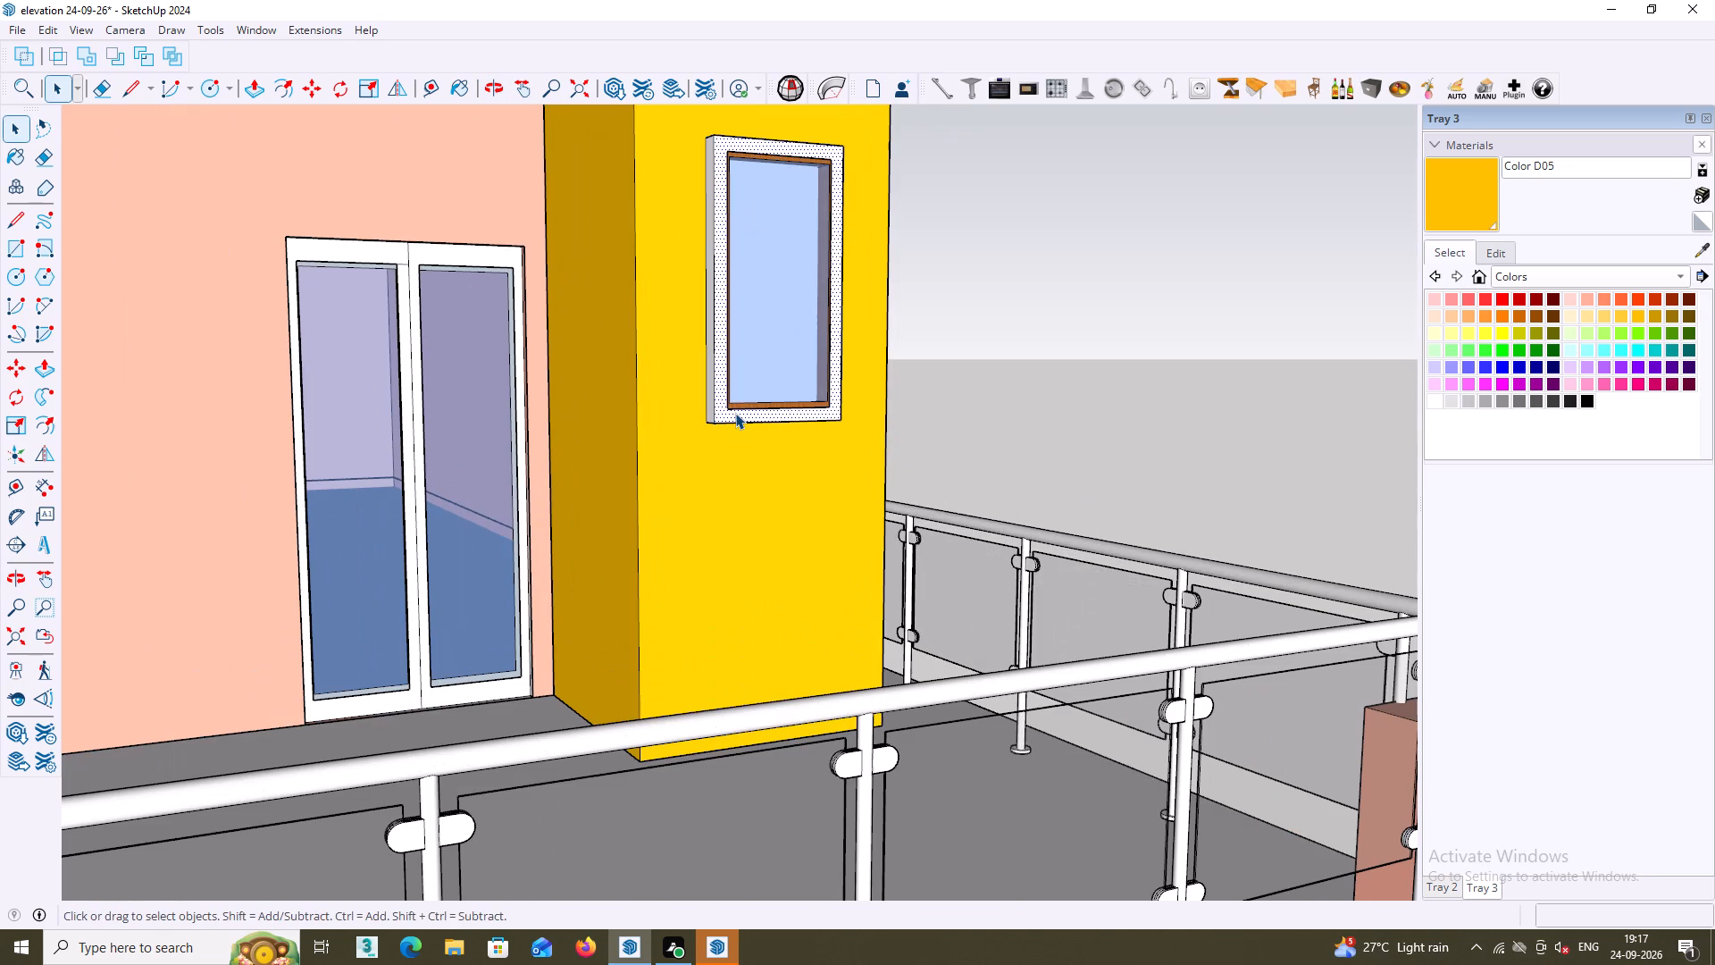
pyautogui.tripleClick(735, 413)
pyautogui.moveTo(735, 413); pyautogui.dragTo(752, 414, button='middle')
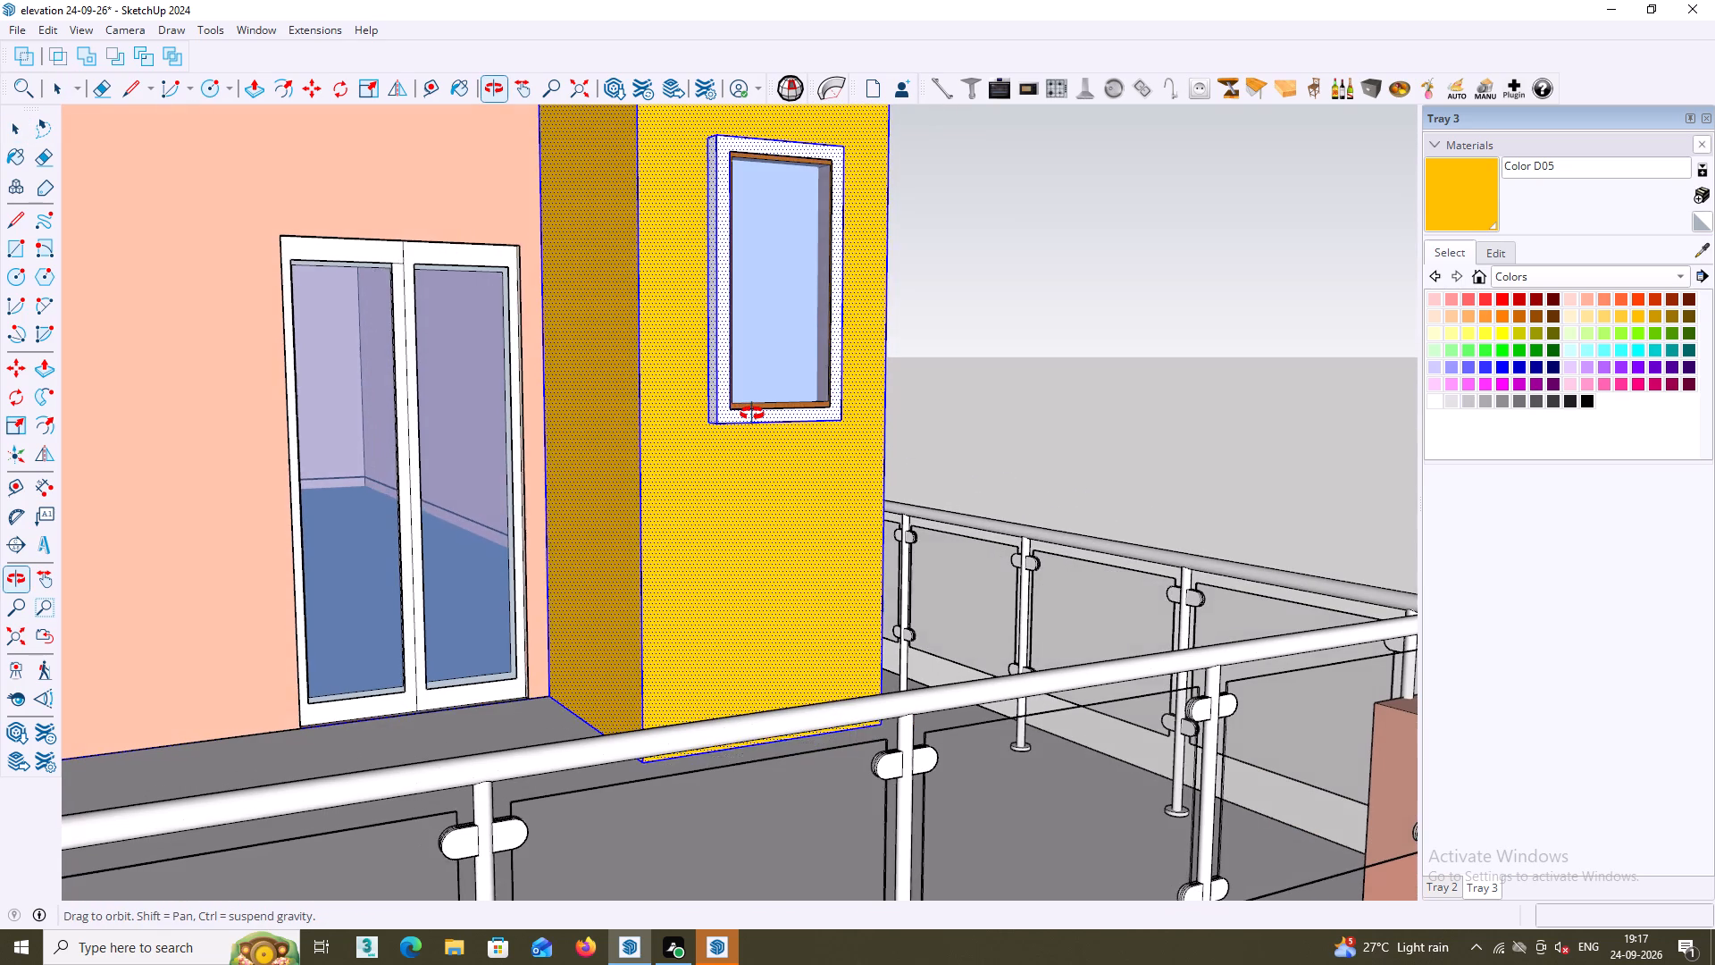
pyautogui.moveTo(752, 414); pyautogui.dragTo(691, 411, button='middle')
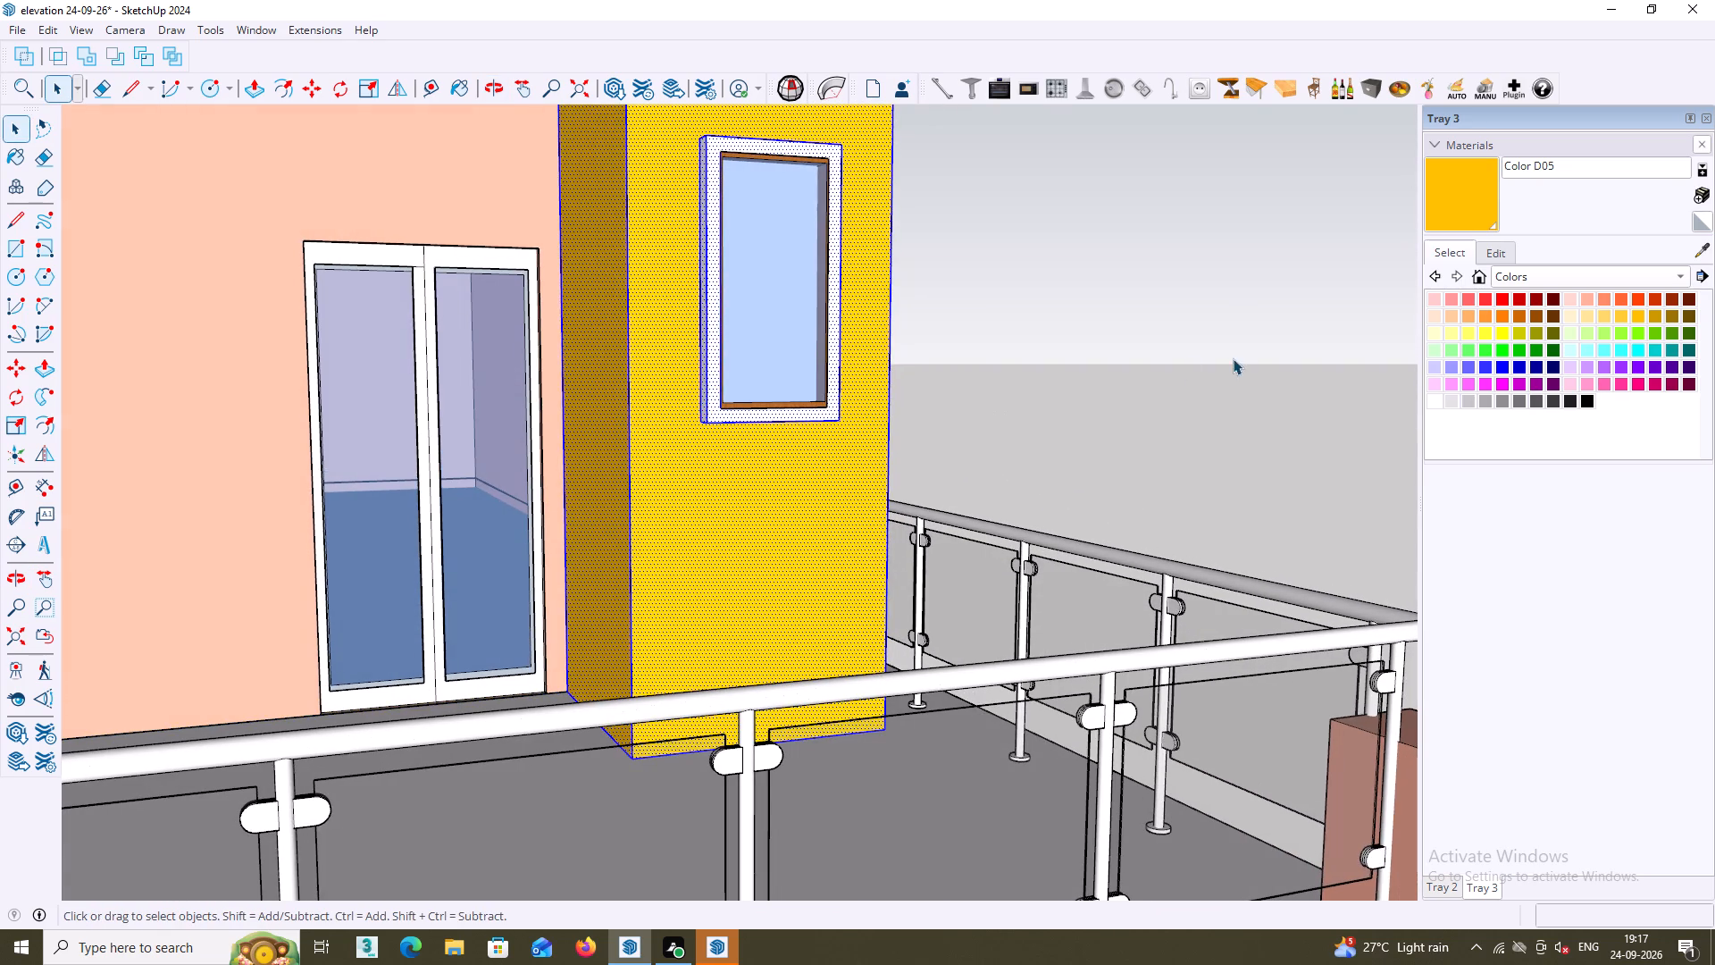
pyautogui.click(1233, 358)
# Copy the yellow column's wood-framed window about 12' 2 1/2" to the ground-floor opening, snapping its lower corner to the opening's corner nearest the door.
pyautogui.scroll(1, 845, 401)
pyautogui.moveTo(833, 396); pyautogui.dragTo(701, 534, button='middle')
pyautogui.scroll(2, 691, 437)
pyautogui.doubleClick(693, 430)
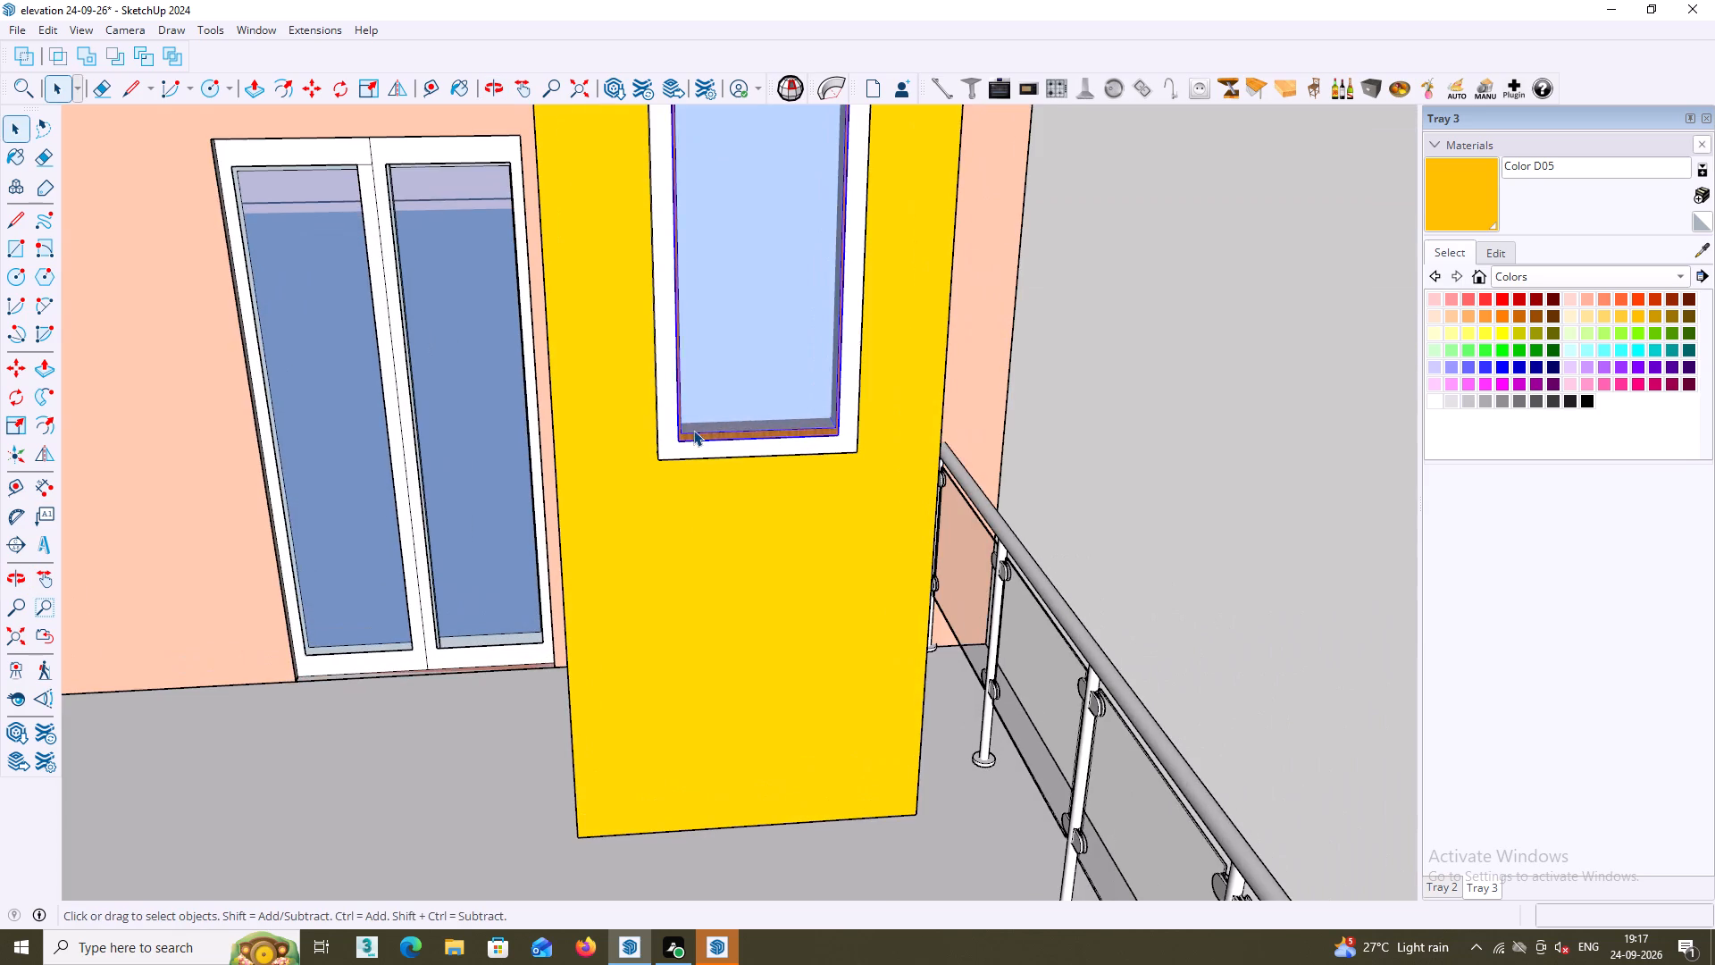
pyautogui.click(1377, 463)
pyautogui.click(809, 411)
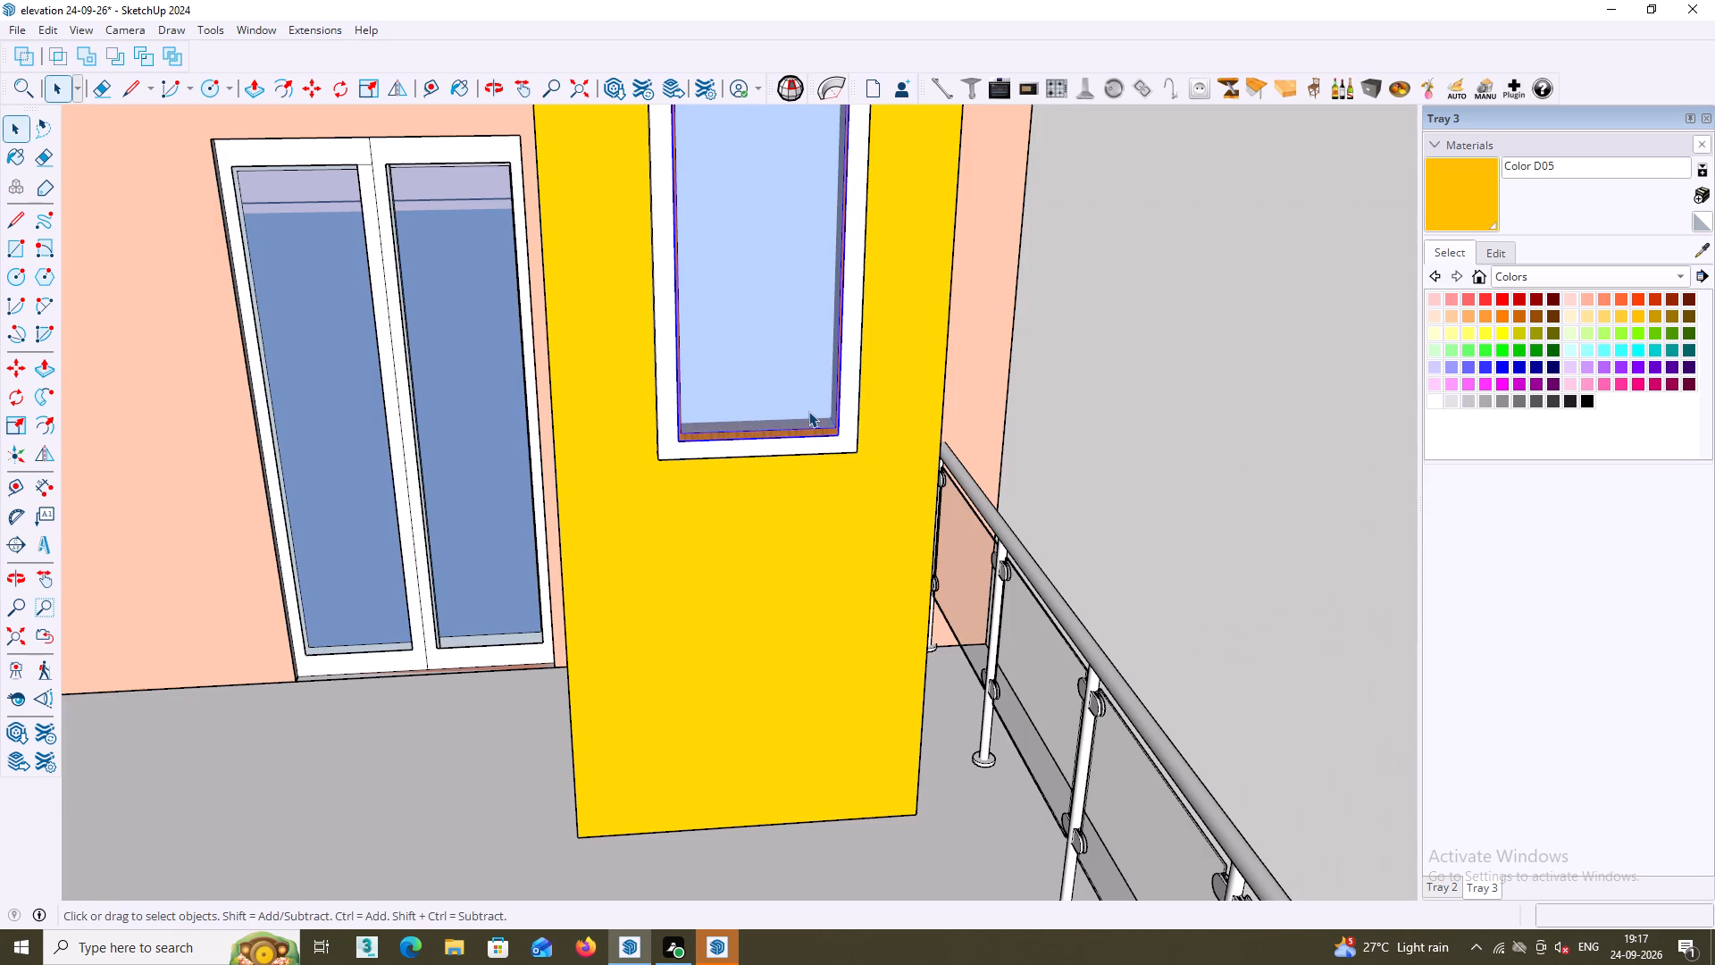
pyautogui.press('m')
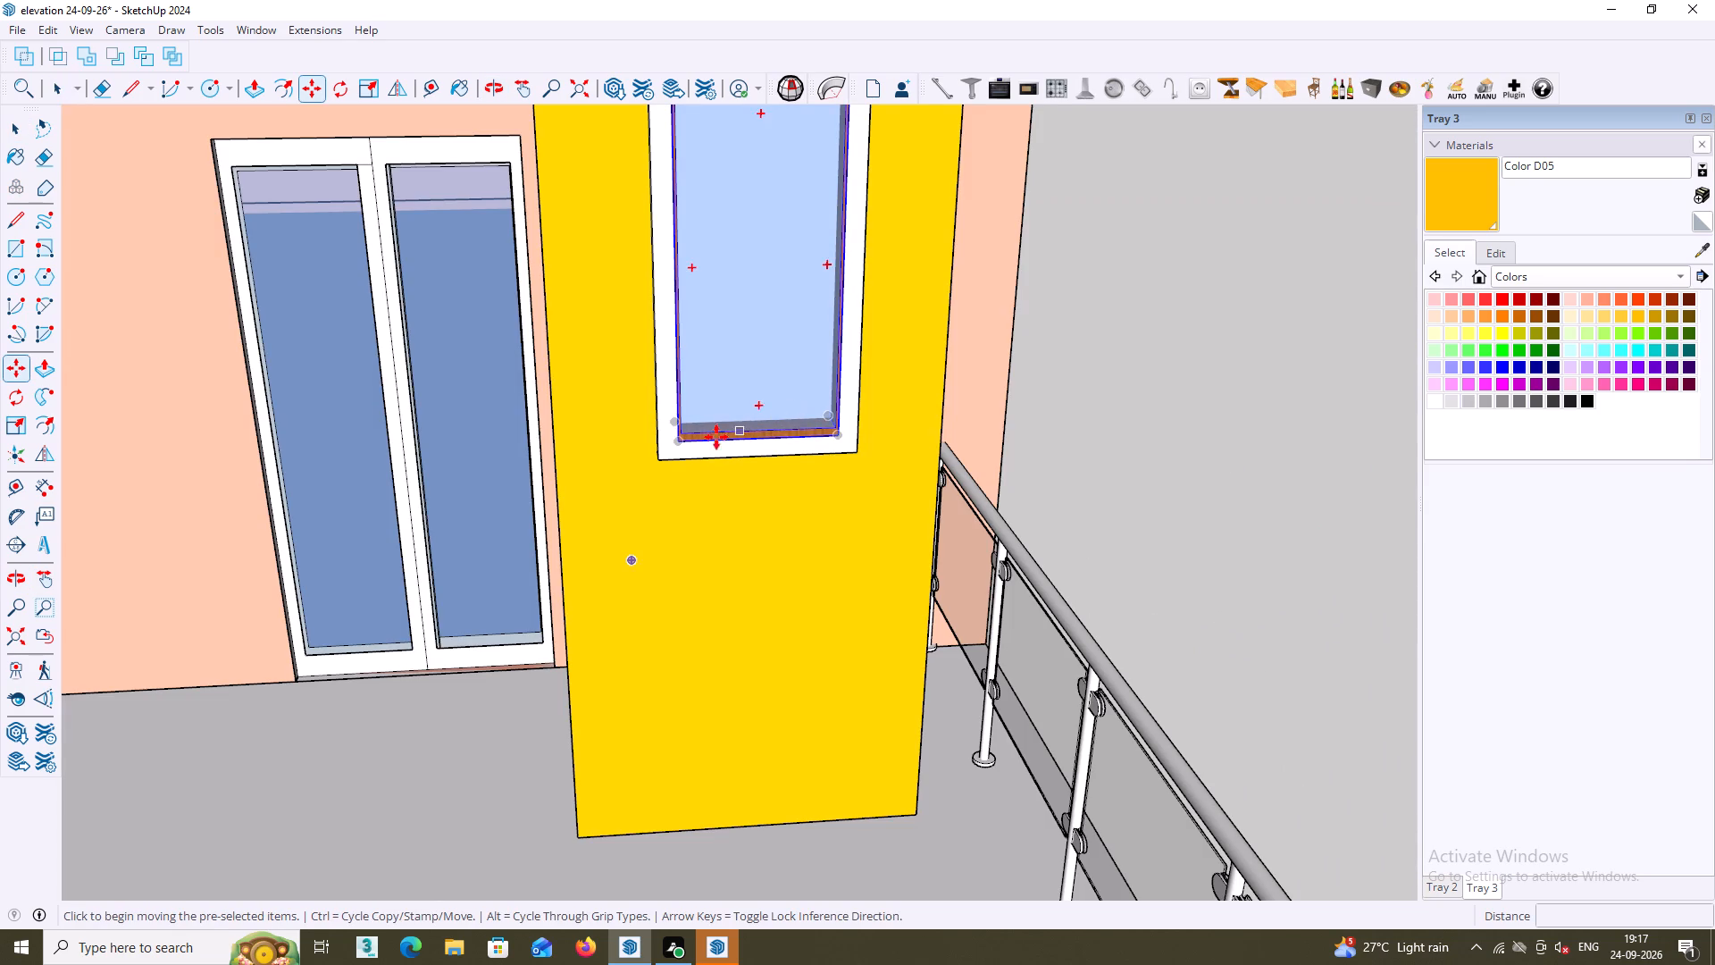
pyautogui.scroll(6, 709, 437)
pyautogui.click(661, 447)
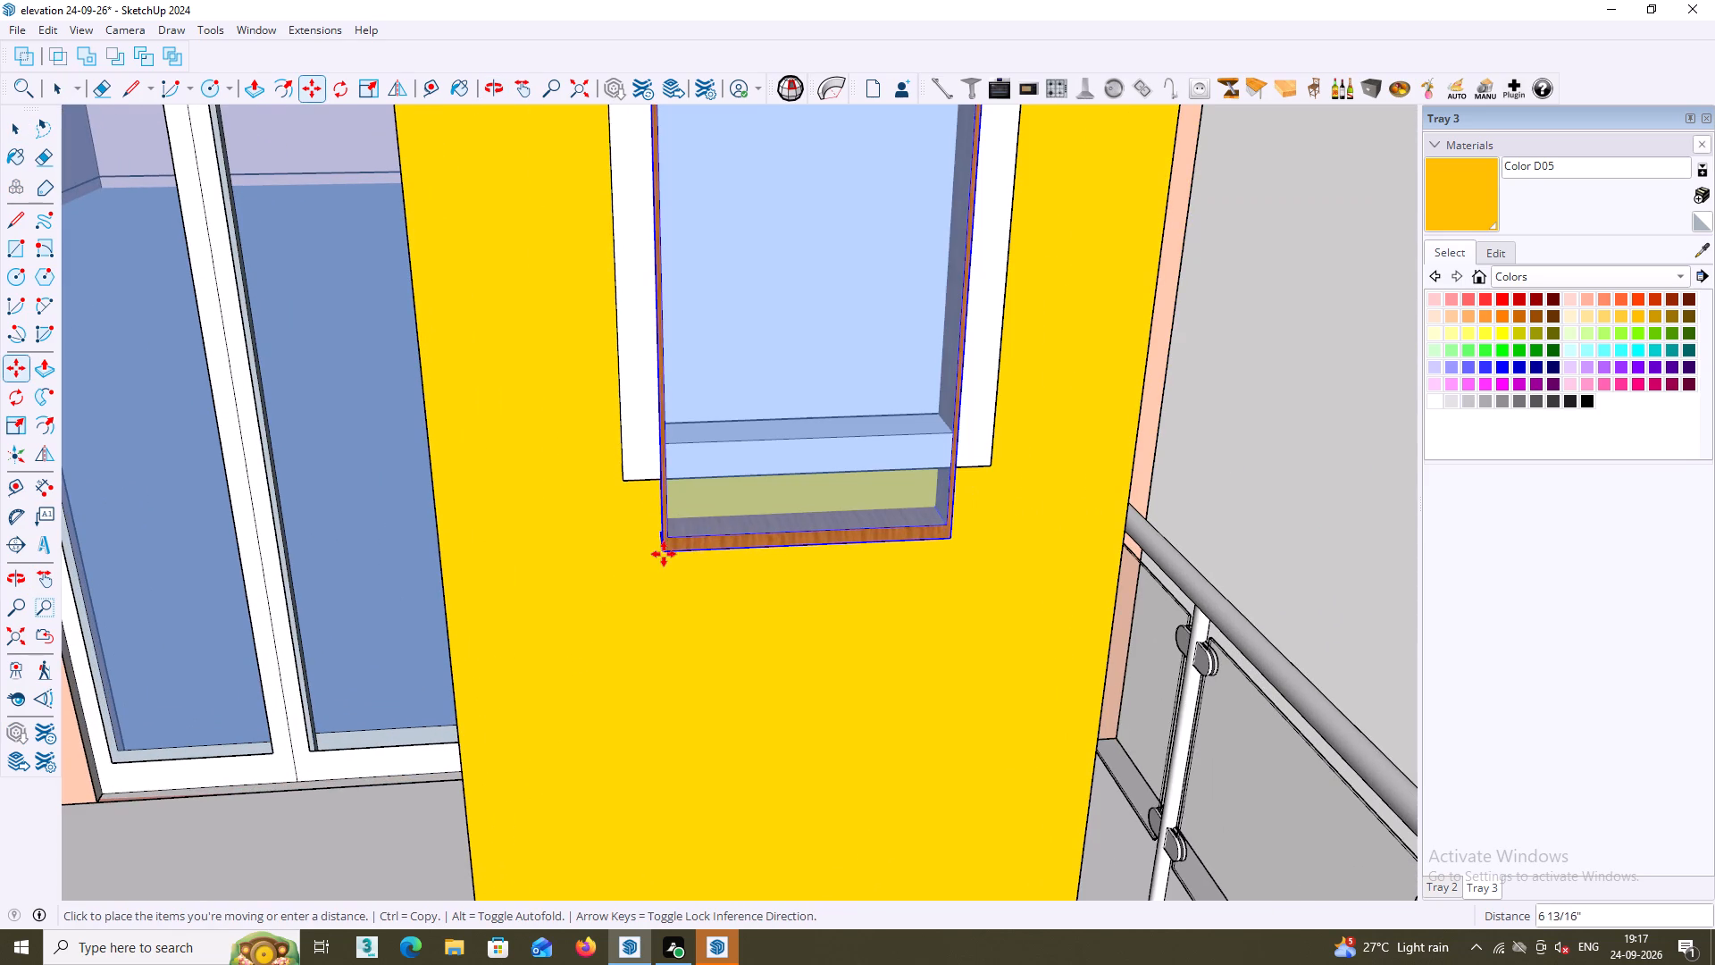
pyautogui.scroll(-6, 671, 609)
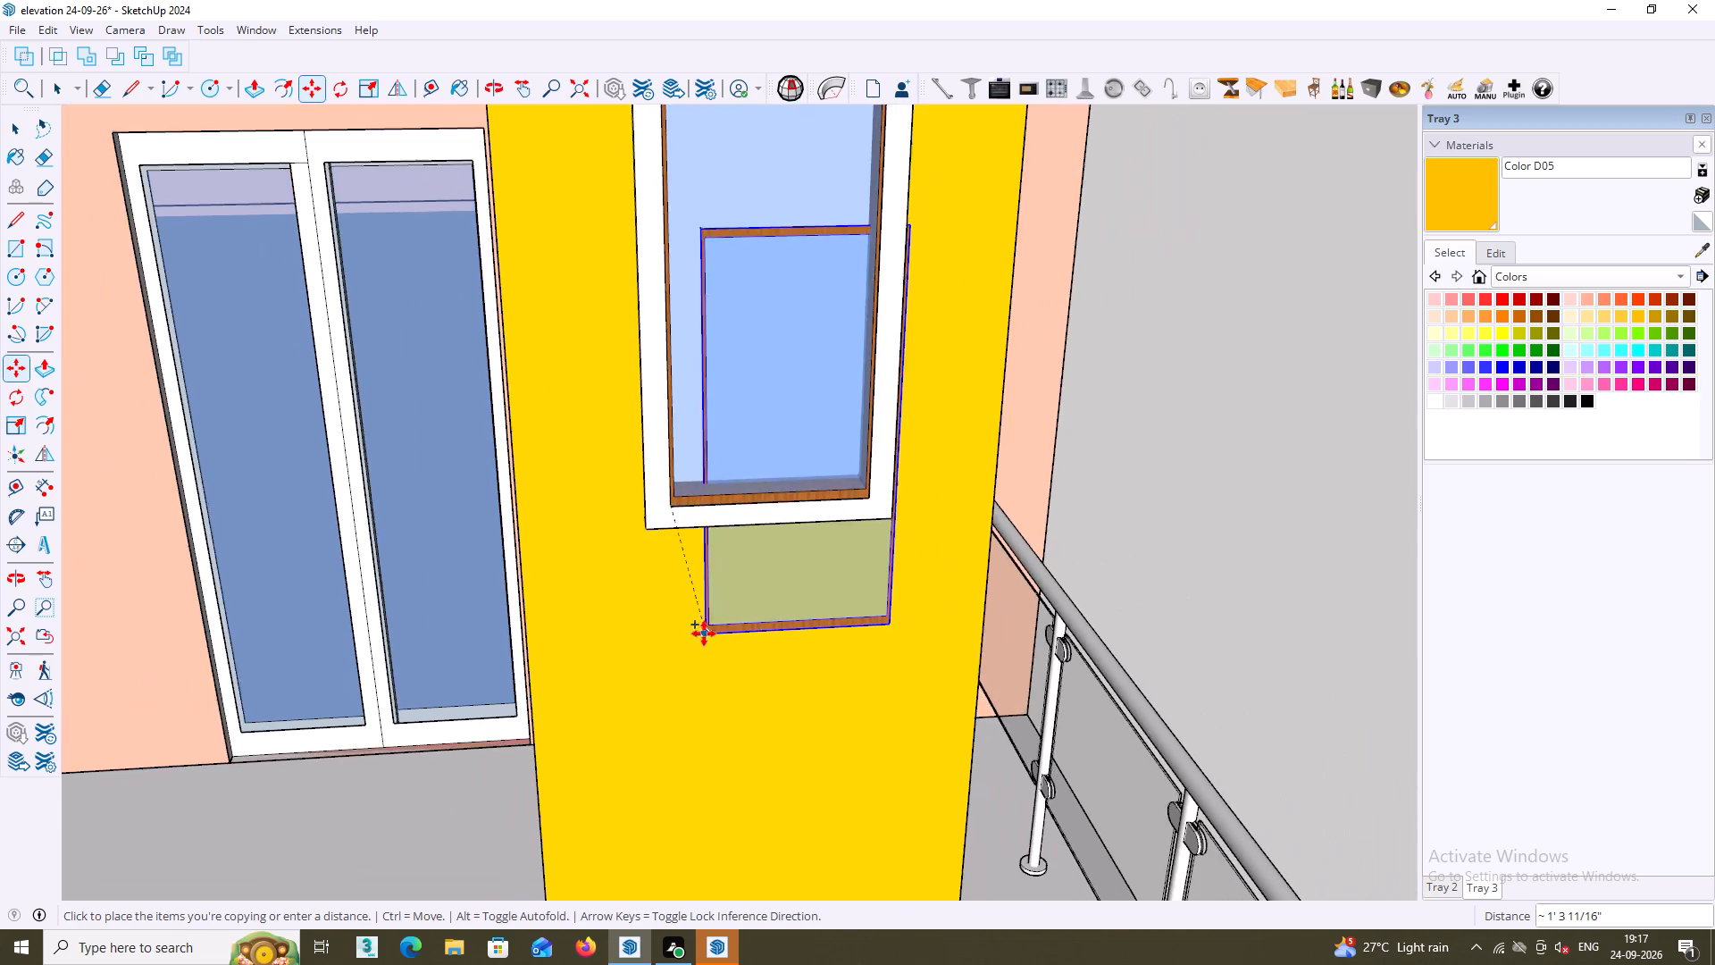
pyautogui.scroll(-6, 704, 634)
pyautogui.moveTo(708, 694); pyautogui.dragTo(756, 331, button='middle')
pyautogui.scroll(-7, 761, 475)
pyautogui.moveTo(756, 482); pyautogui.dragTo(757, 497, button='middle')
pyautogui.moveTo(751, 684); pyautogui.dragTo(747, 704, button='middle')
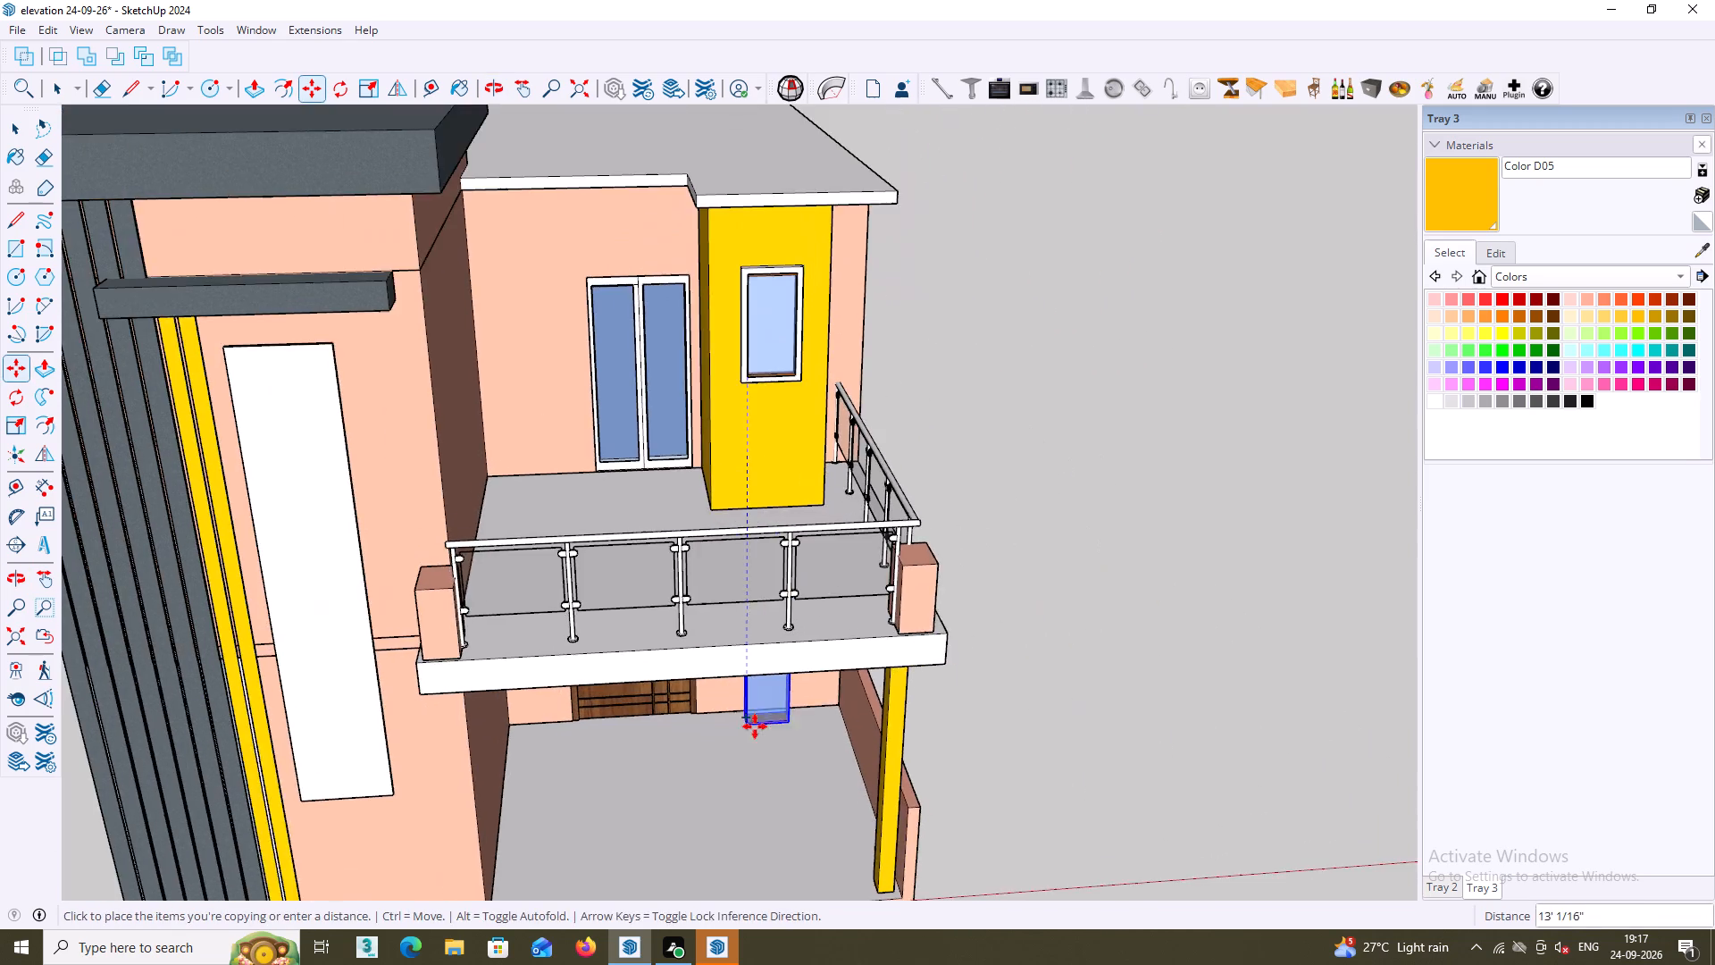
pyautogui.scroll(-2, 755, 726)
pyautogui.moveTo(755, 721); pyautogui.dragTo(798, 440, button='middle')
pyautogui.scroll(9, 771, 591)
pyautogui.moveTo(740, 729); pyautogui.dragTo(732, 637, button='middle')
pyautogui.moveTo(732, 637); pyautogui.dragTo(676, 864, button='middle')
pyautogui.scroll(-20, 676, 794)
pyautogui.scroll(-1, 676, 794)
pyautogui.middleClick(673, 692)
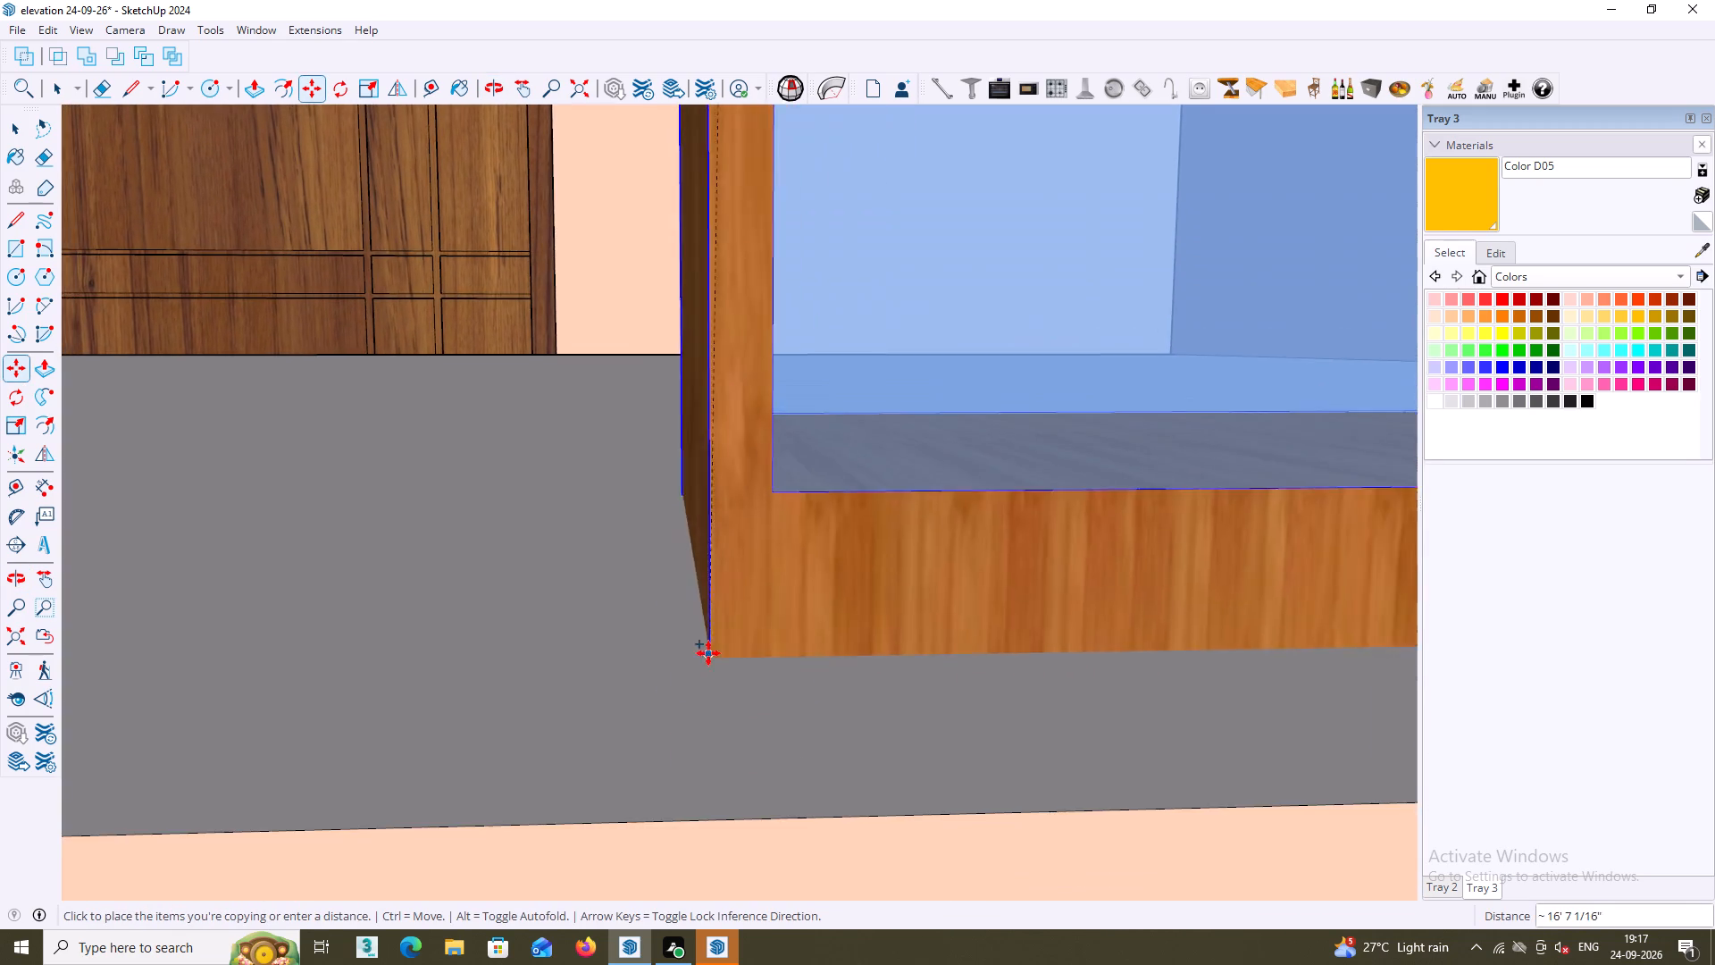
pyautogui.scroll(-20, 708, 653)
pyautogui.scroll(-20, 708, 653)
pyautogui.scroll(-1, 708, 653)
pyautogui.moveTo(703, 673); pyautogui.dragTo(706, 688, button='middle')
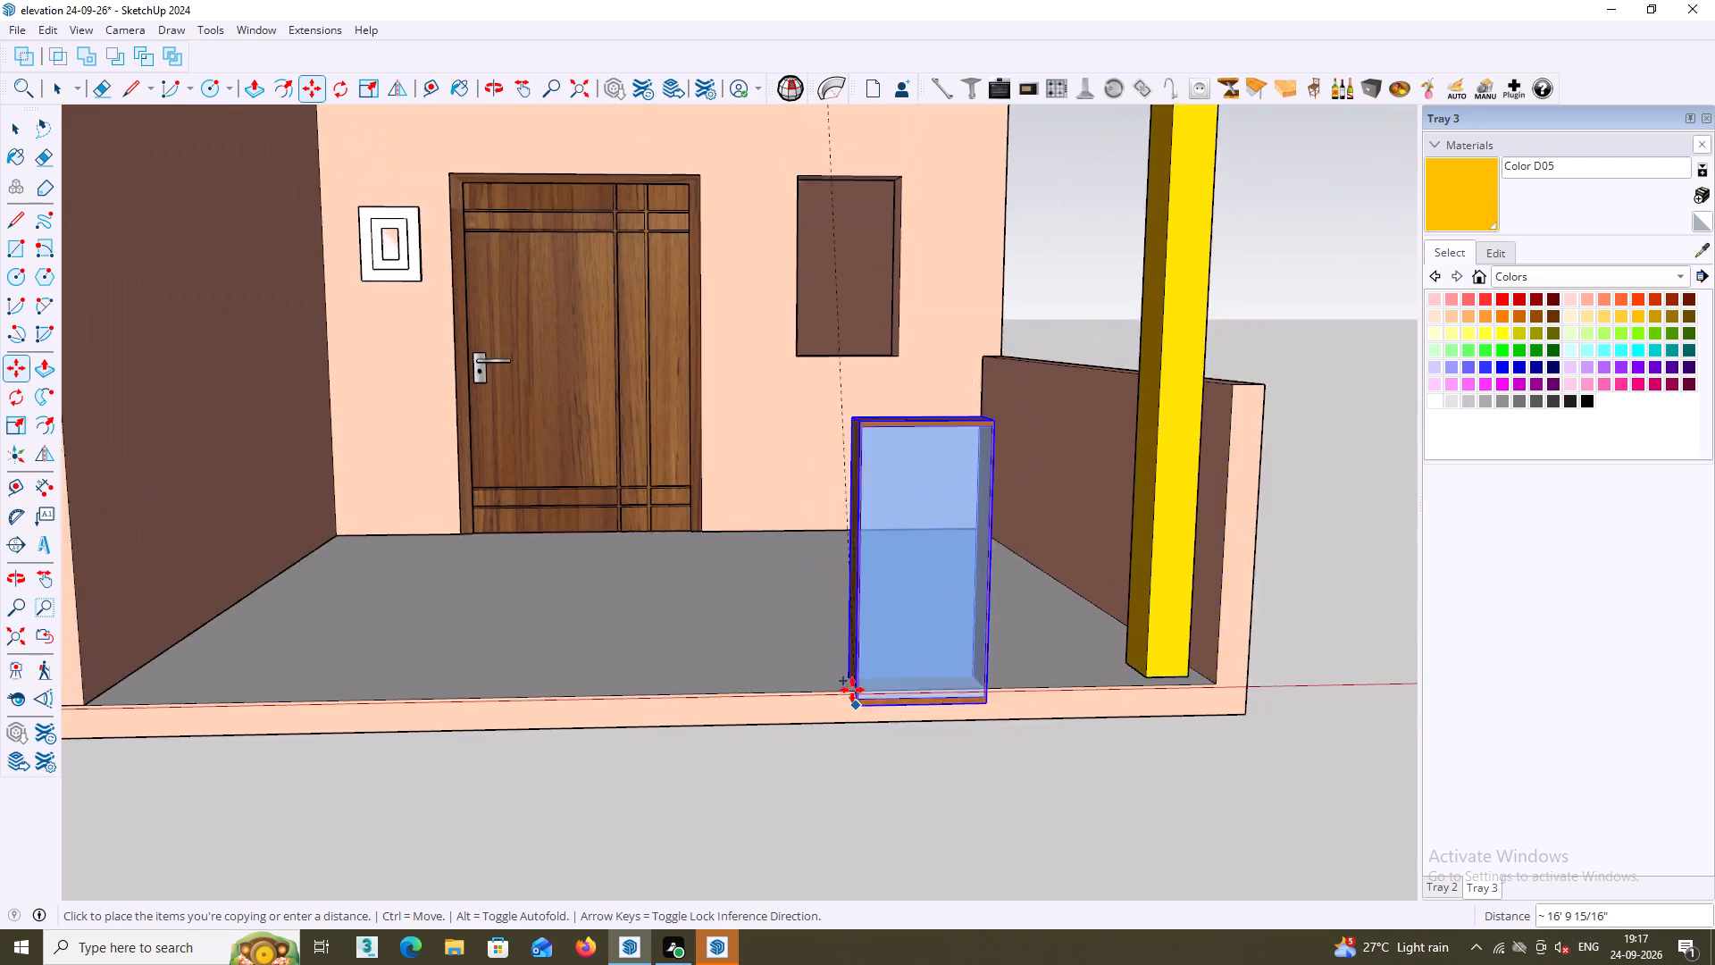
pyautogui.scroll(-10, 852, 690)
pyautogui.scroll(16, 830, 504)
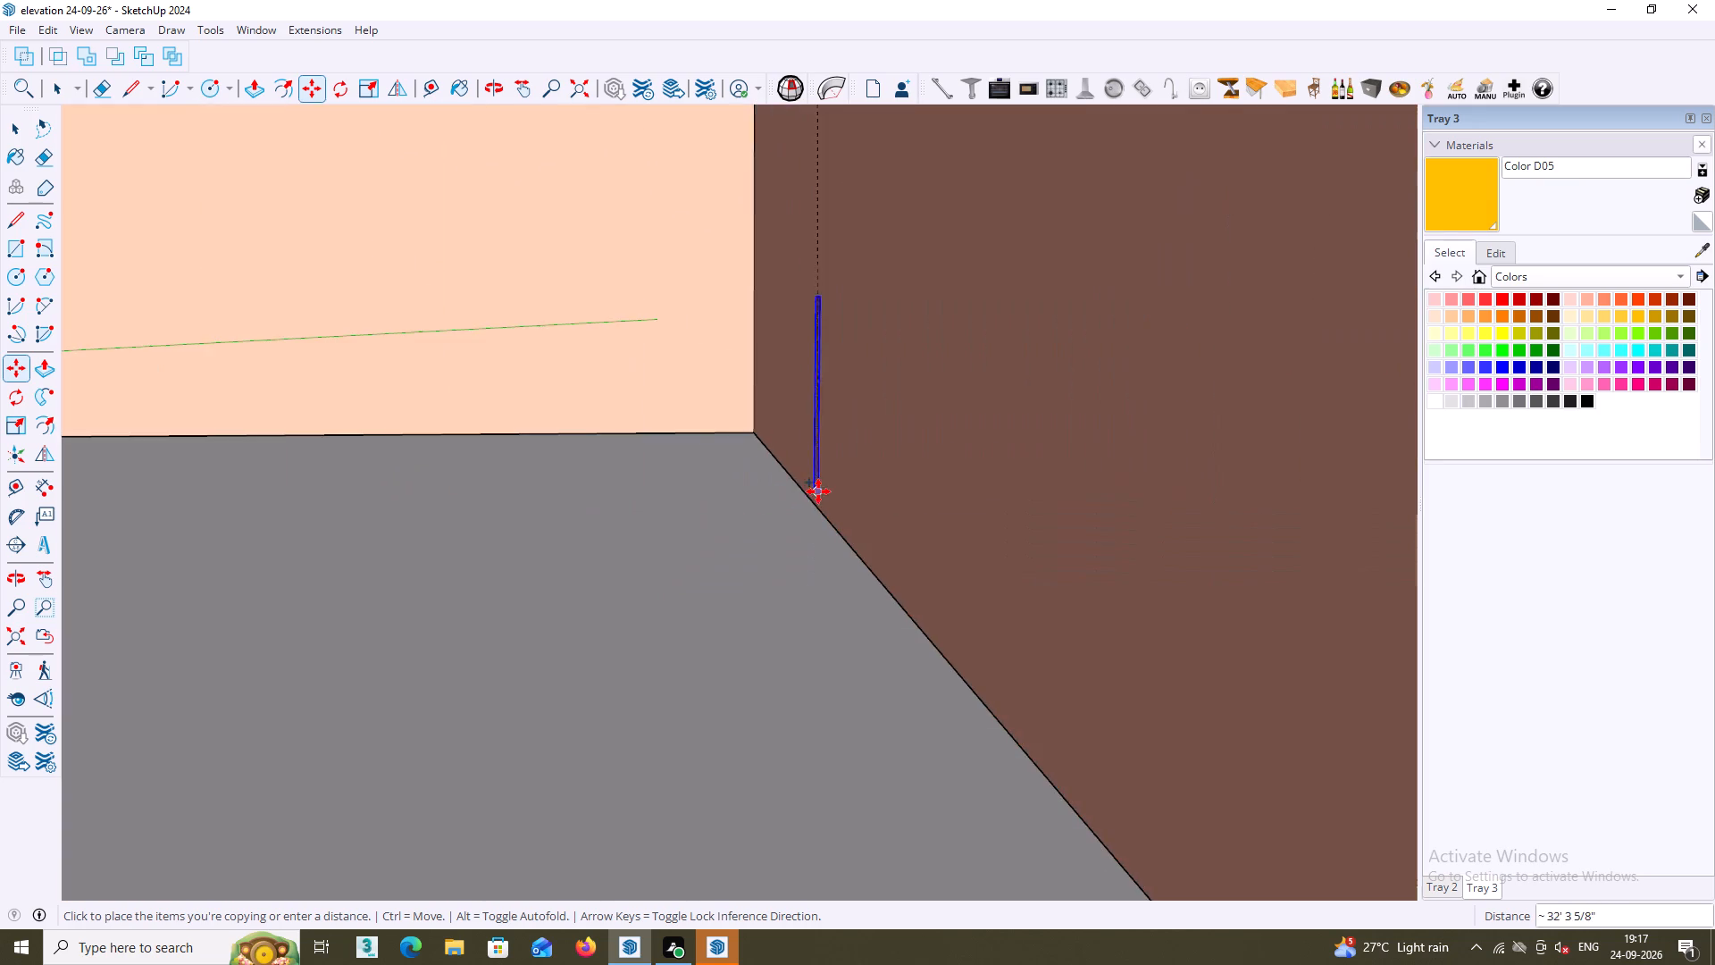
pyautogui.scroll(-6, 796, 510)
pyautogui.scroll(2, 776, 524)
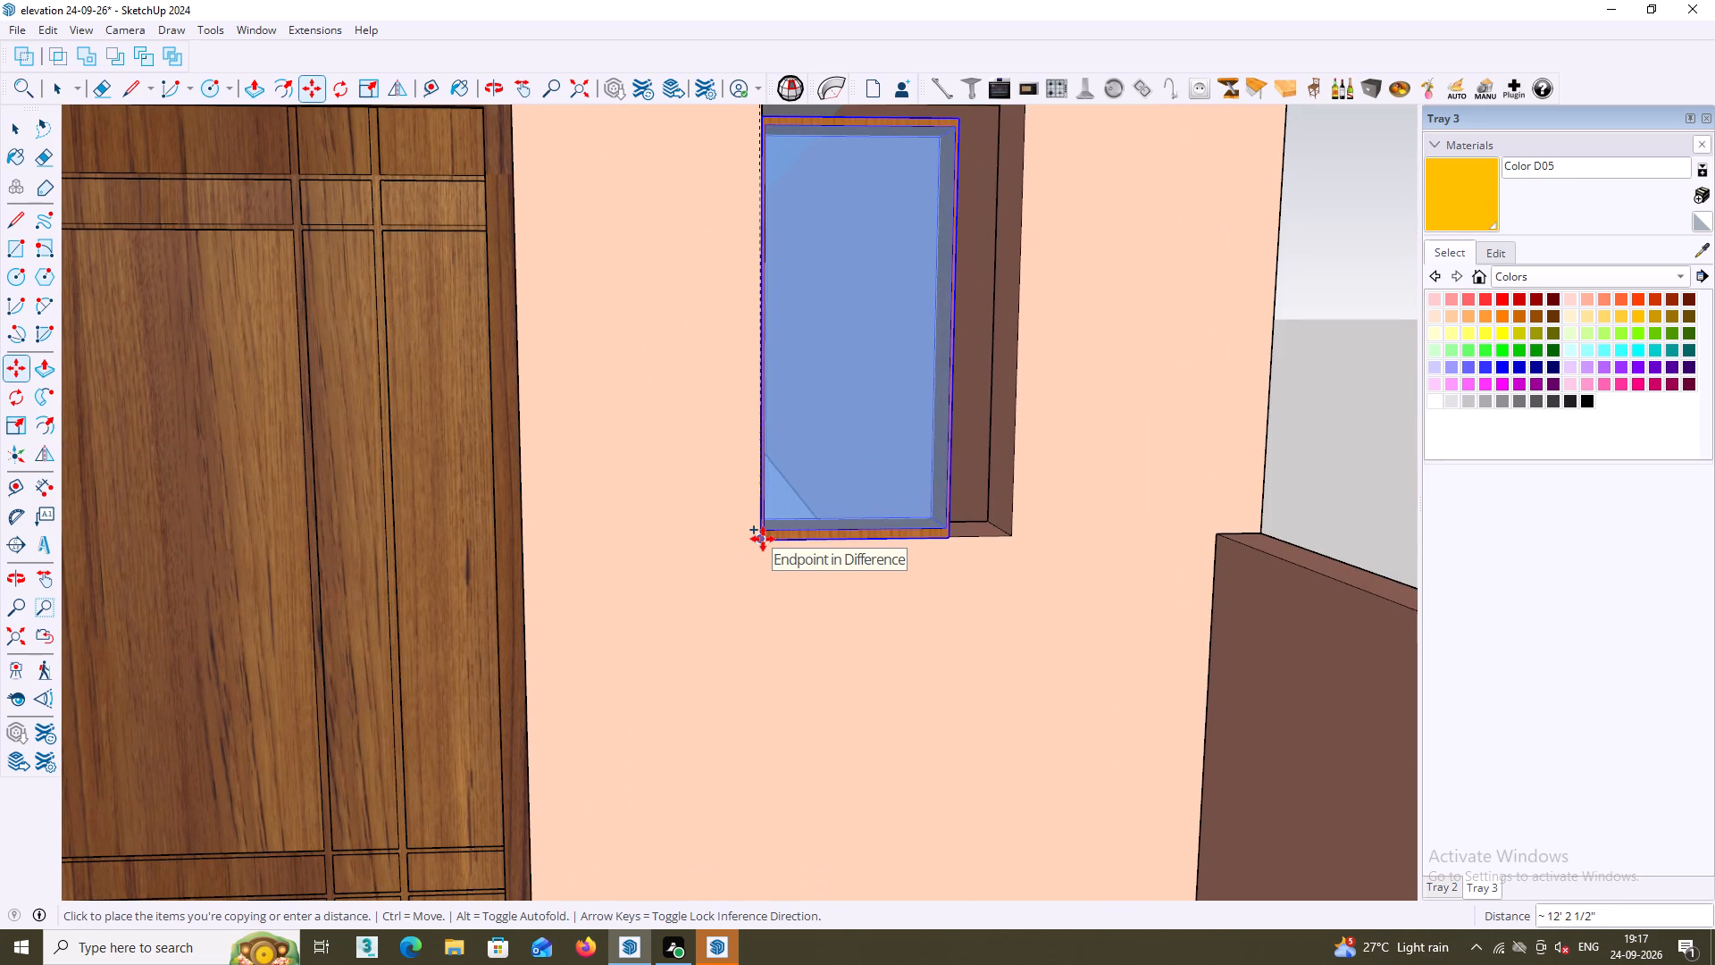
pyautogui.doubleClick(763, 539)
# Scale the copied window in red and green by about 1.34 and 0.99 to span the ground-floor opening's width.
pyautogui.moveTo(847, 525); pyautogui.dragTo(660, 515, button='middle')
pyautogui.moveTo(902, 480); pyautogui.dragTo(877, 482, button='middle')
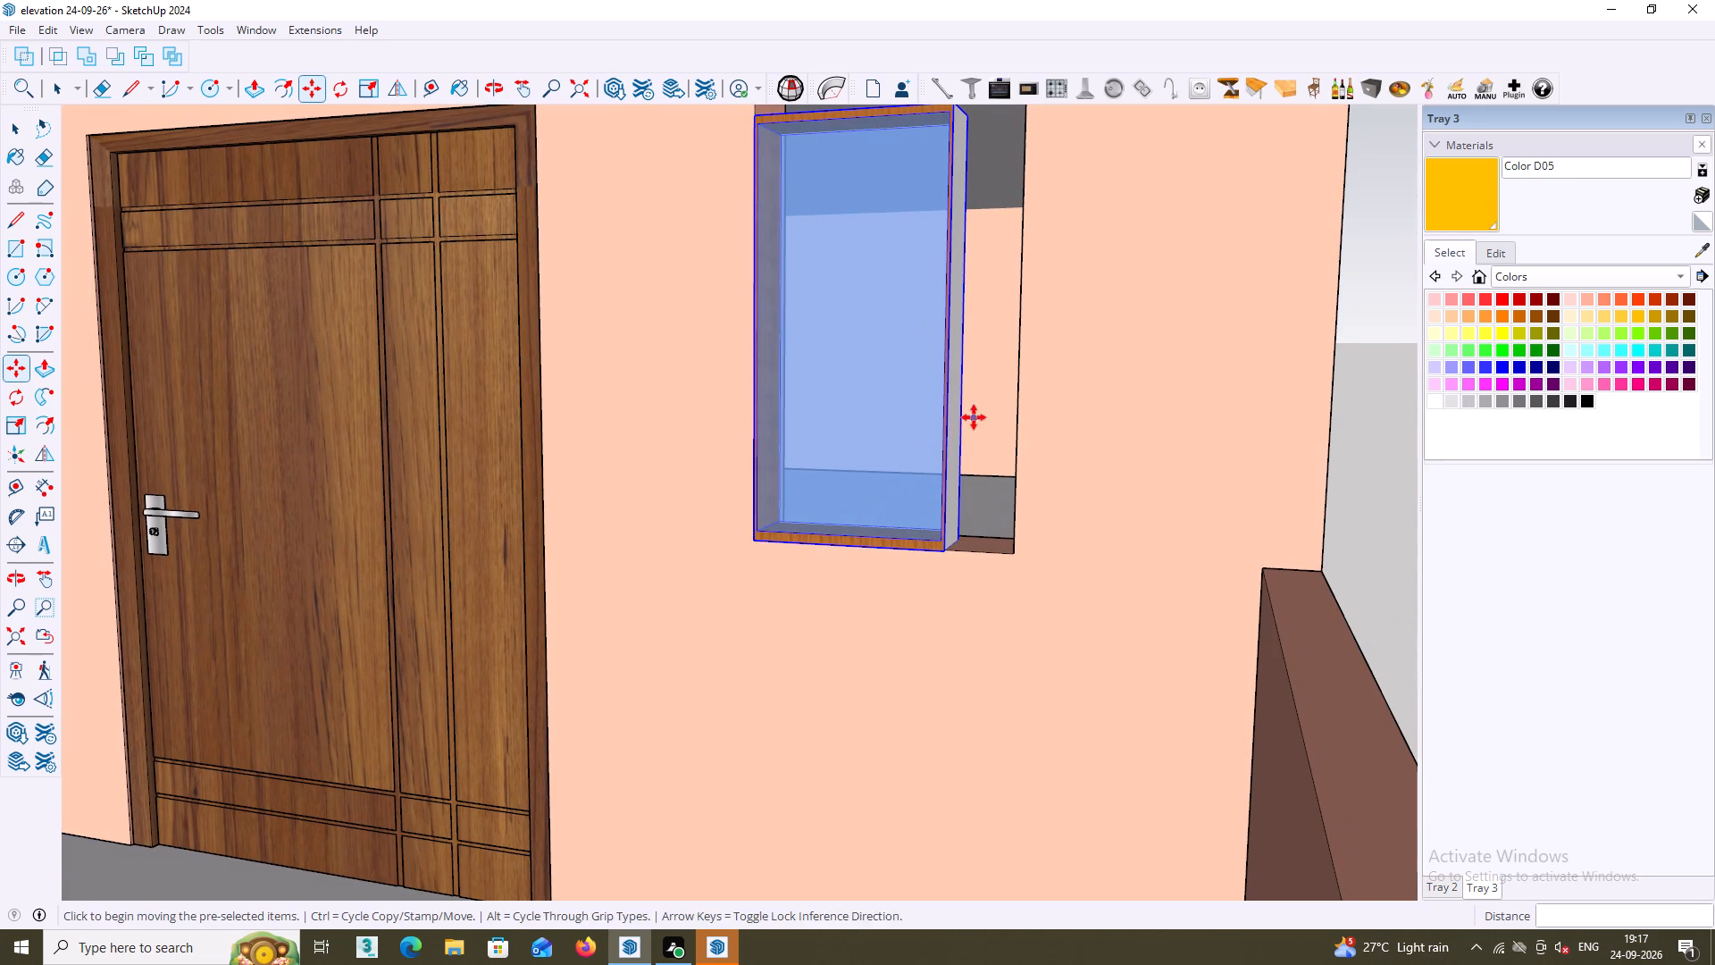
pyautogui.press('s')
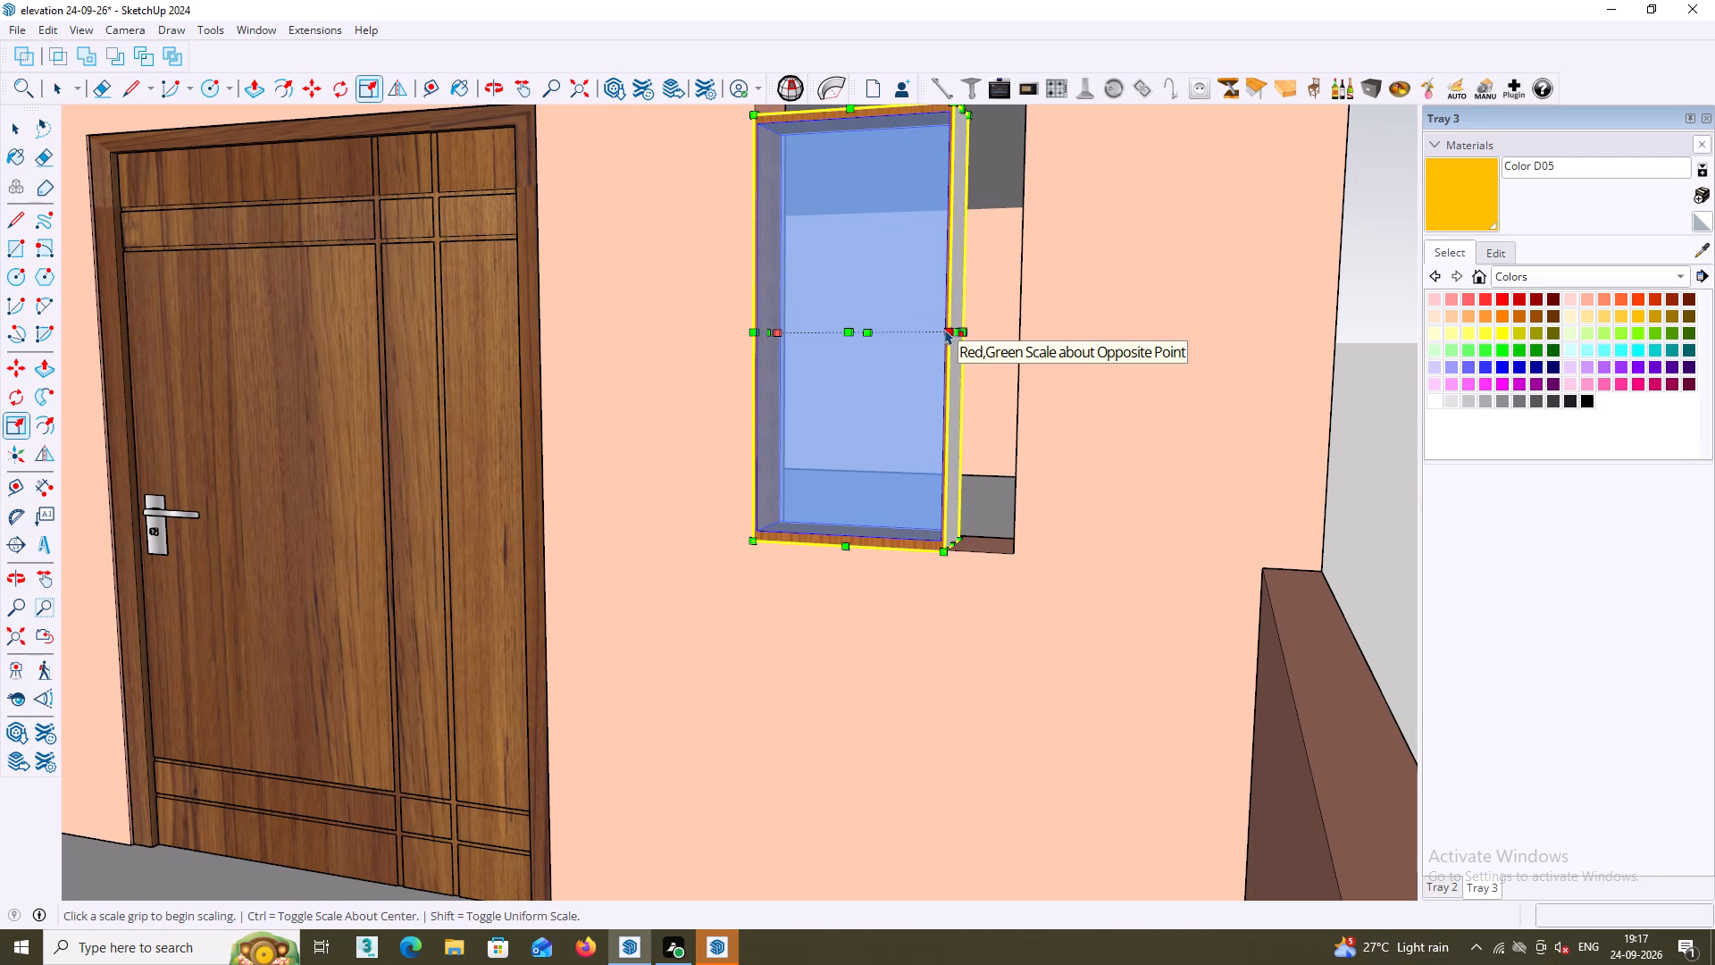
pyautogui.doubleClick(950, 329)
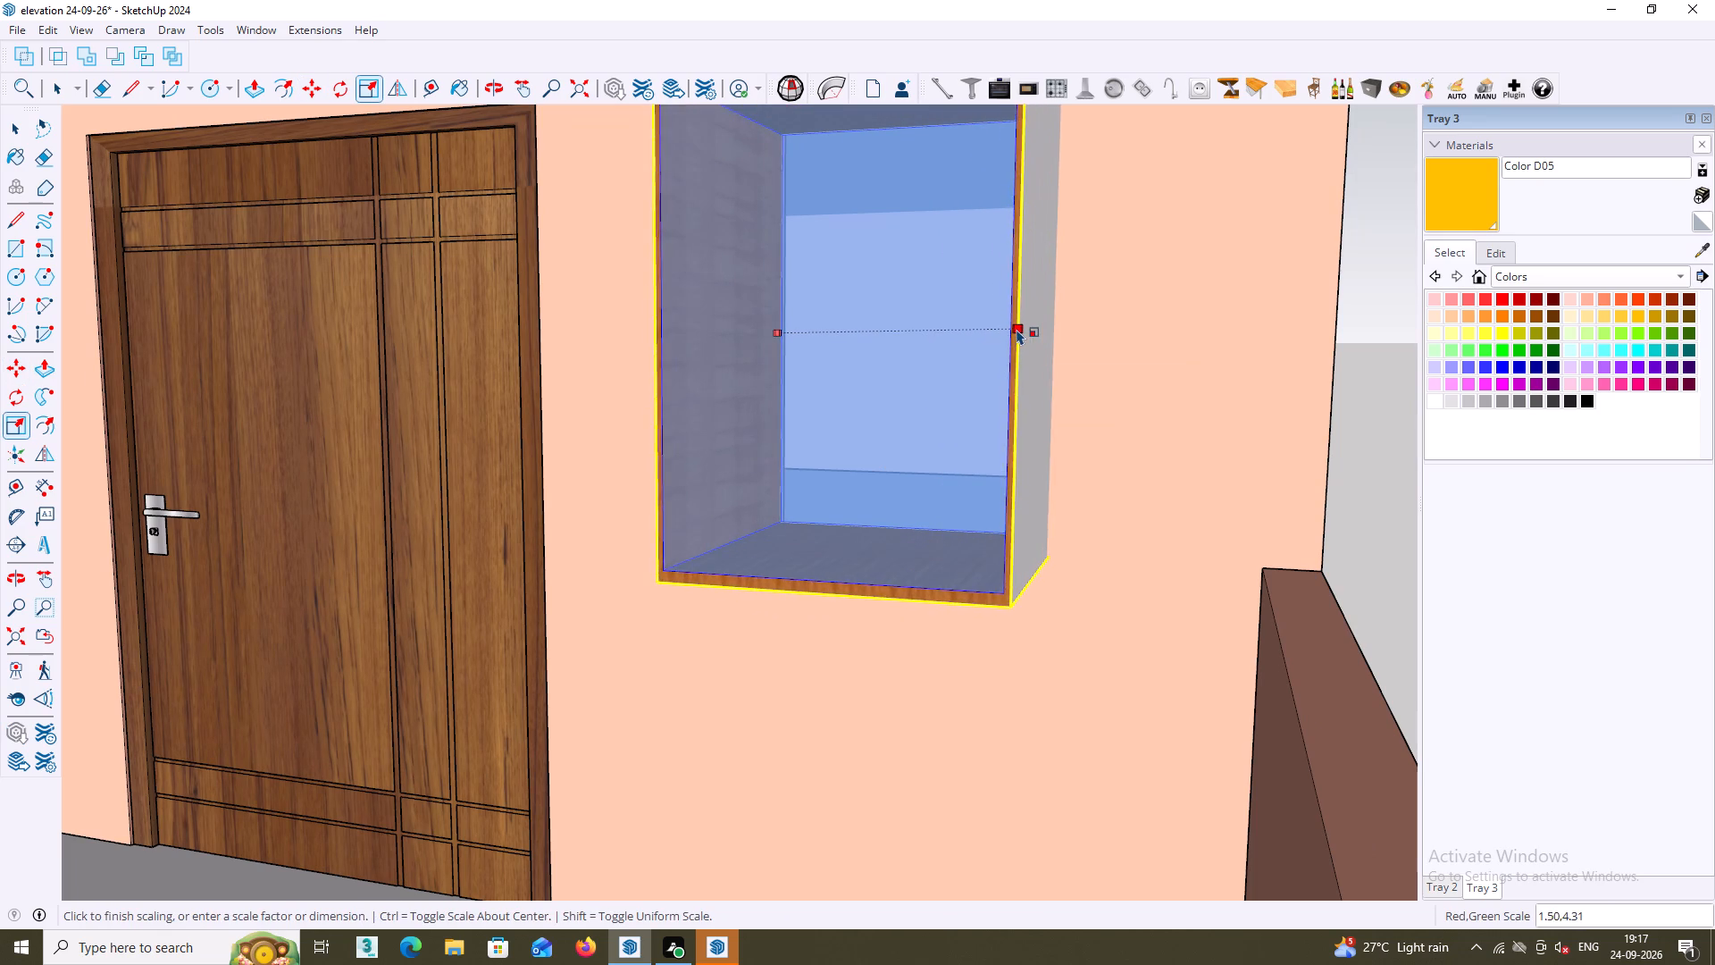
pyautogui.scroll(-5, 1028, 318)
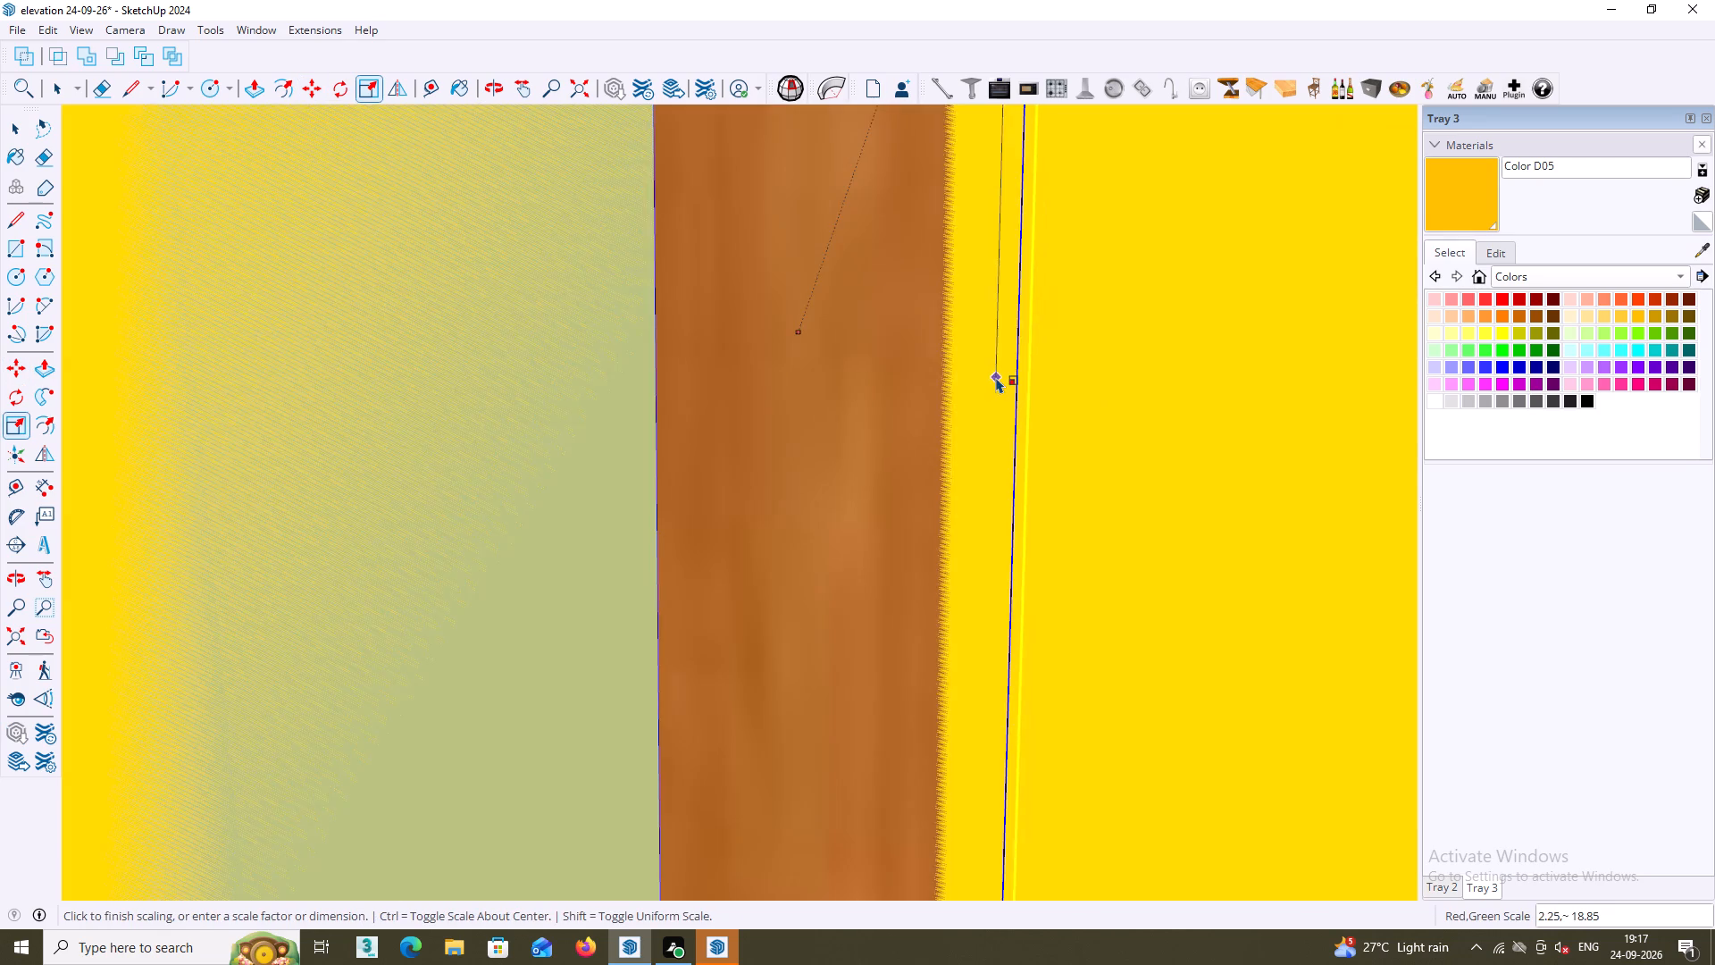
pyautogui.doubleClick(17, 629)
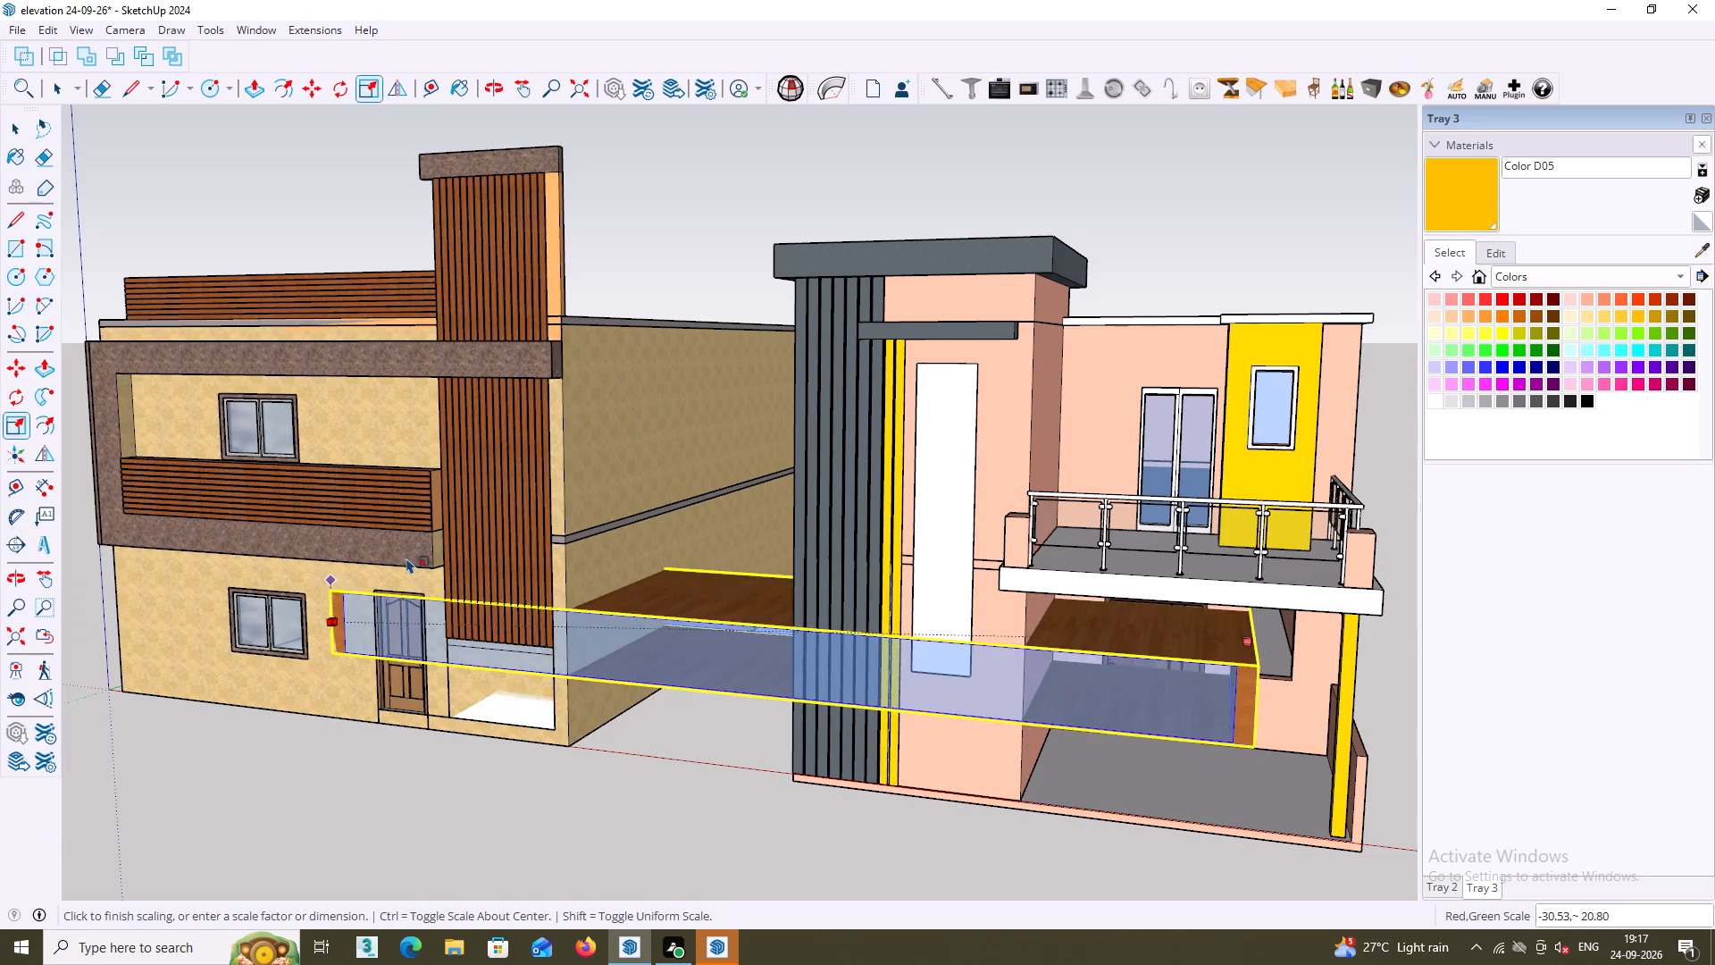
pyautogui.scroll(5, 1254, 650)
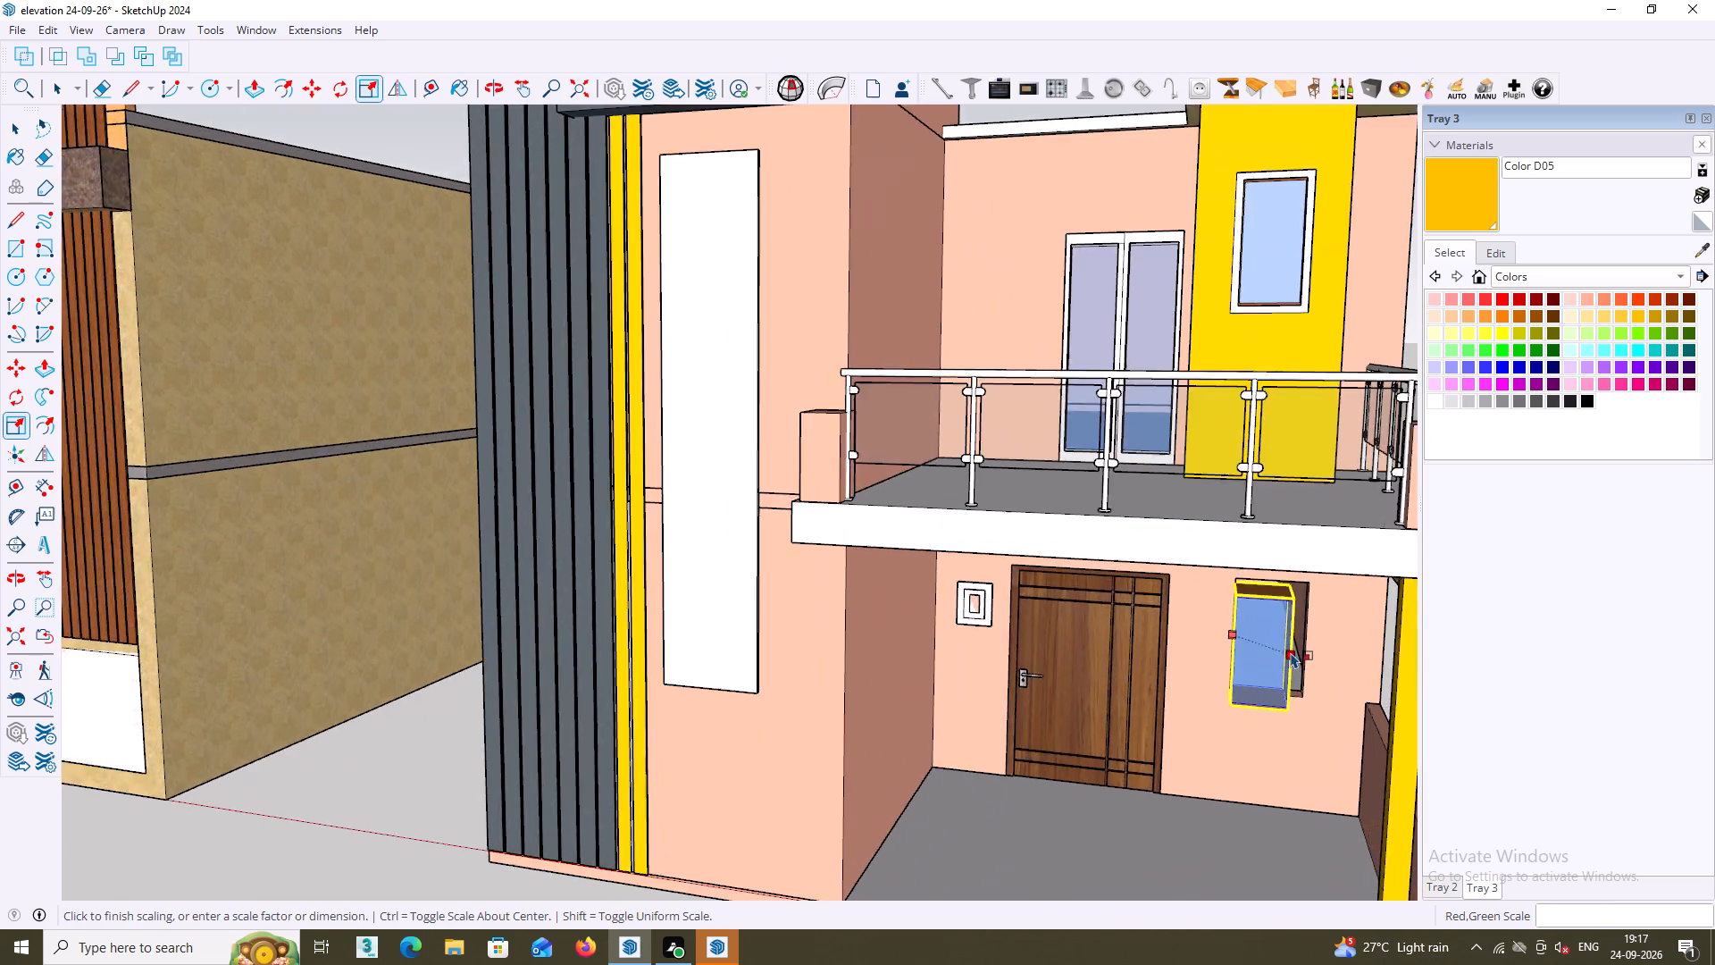
pyautogui.scroll(11, 1291, 652)
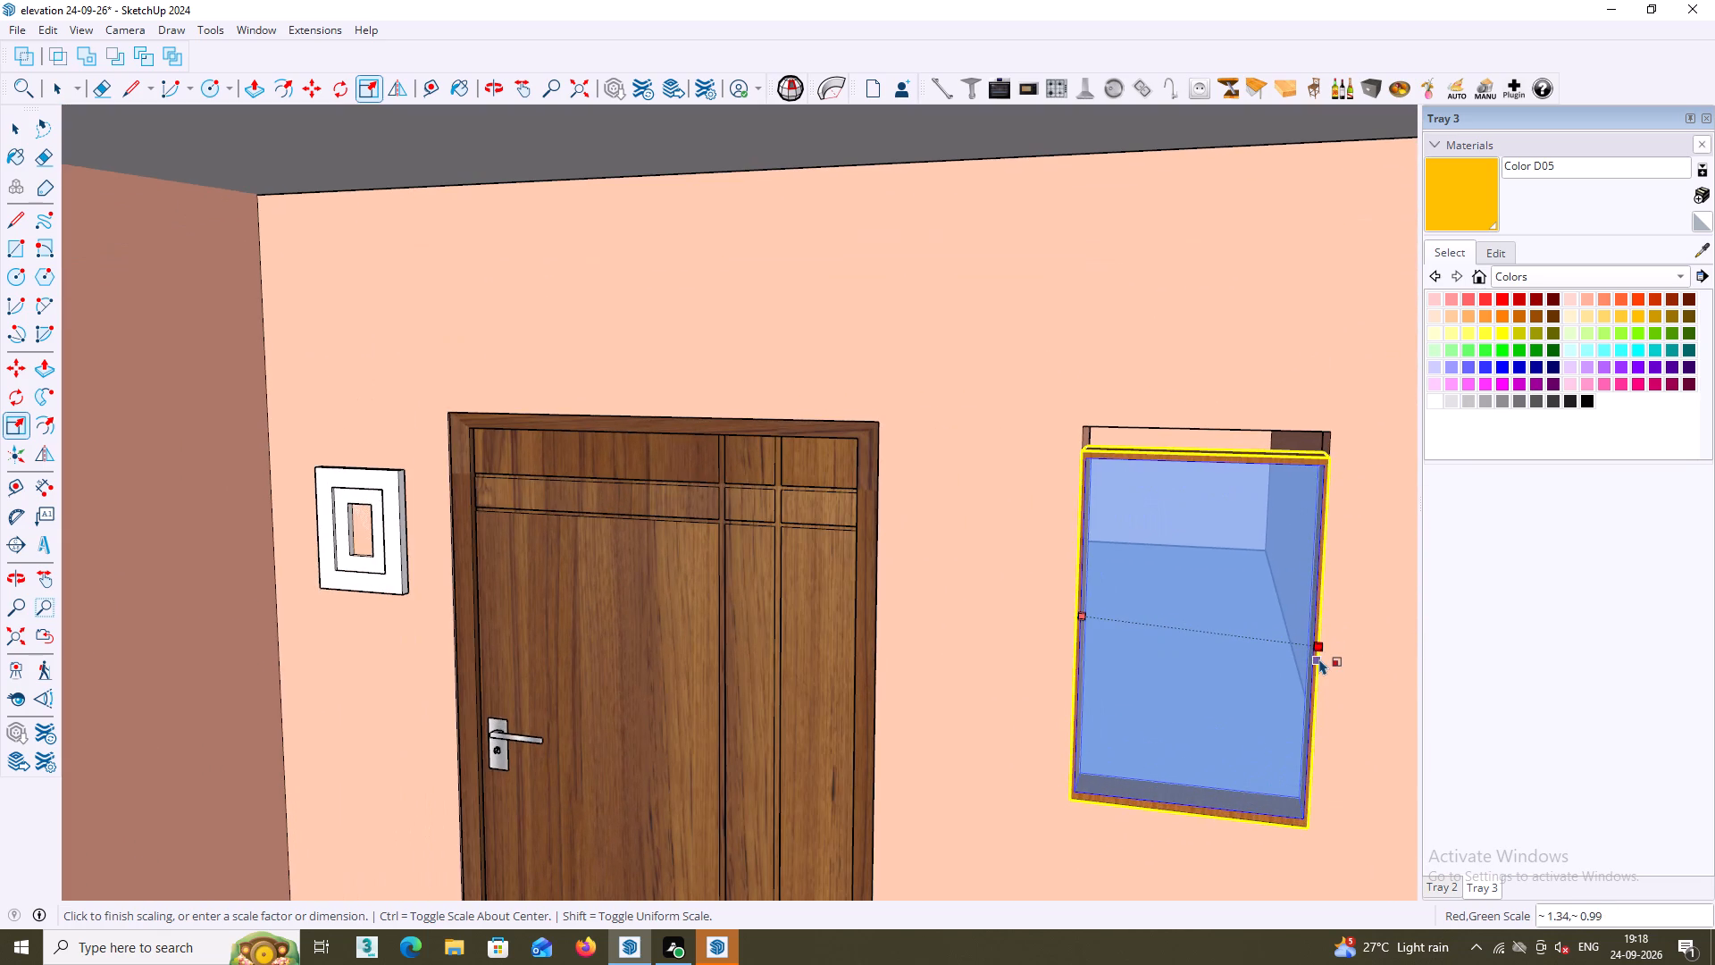
pyautogui.scroll(4, 1320, 654)
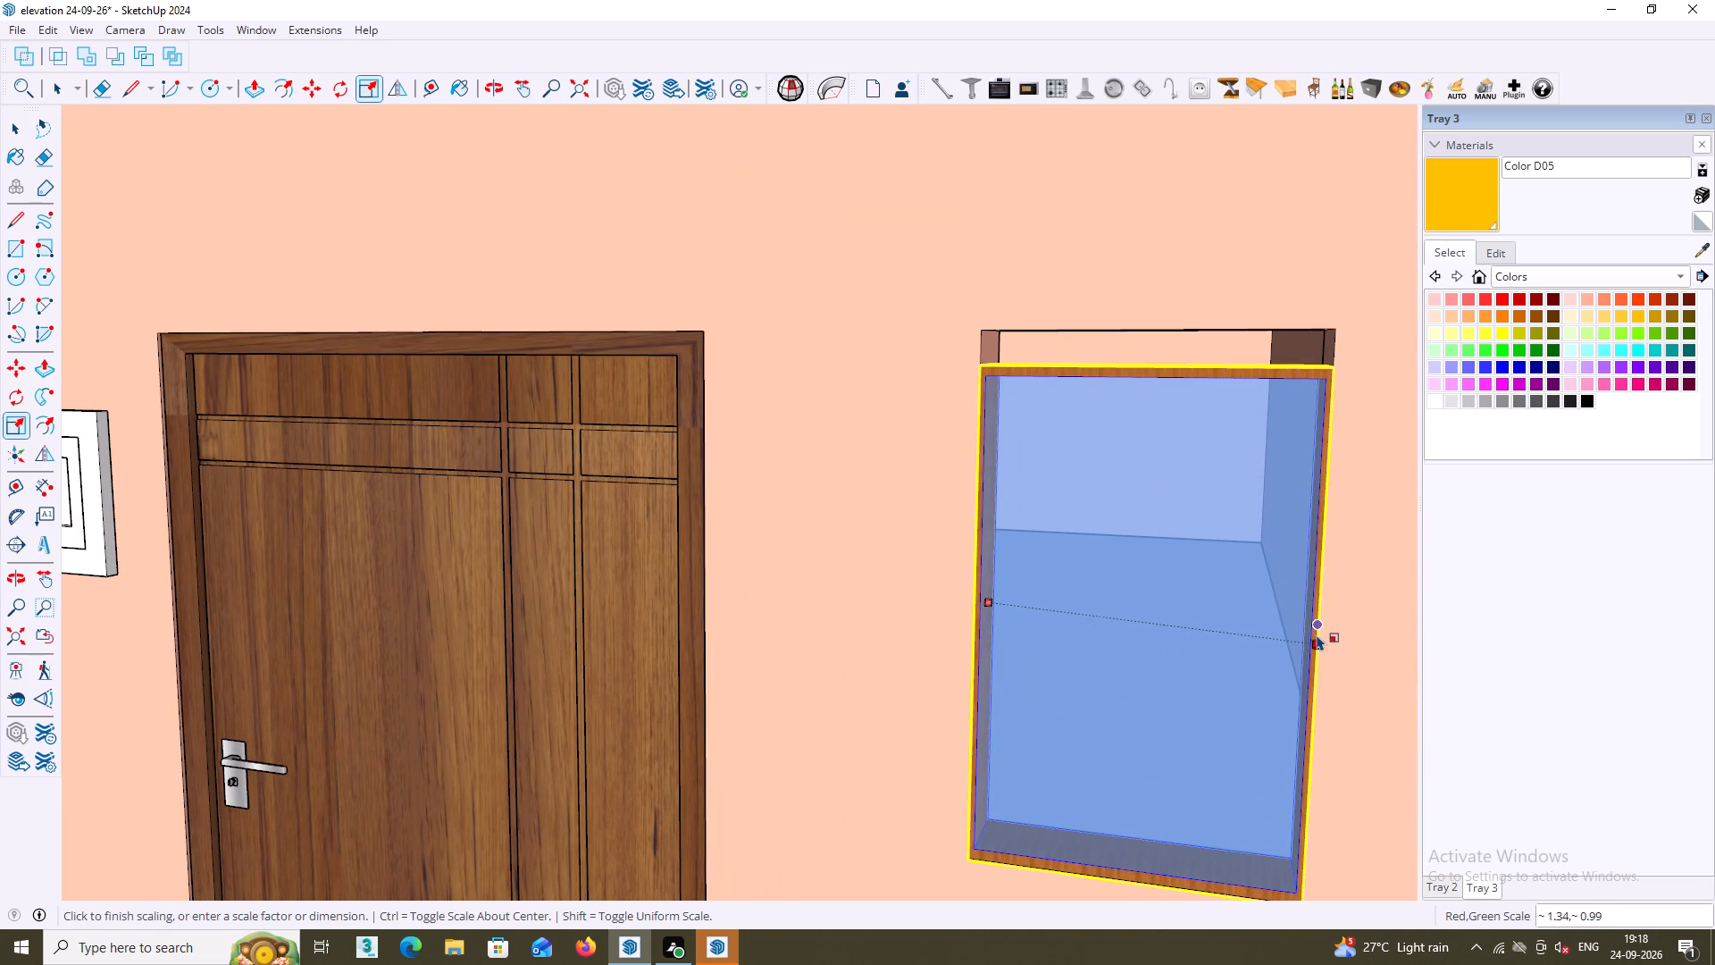
pyautogui.click(1318, 645)
# Scale the ground-floor window in blue by about 1.07 so its head reaches the top of the opening.
pyautogui.moveTo(1156, 372); pyautogui.dragTo(1153, 457, button='middle')
pyautogui.scroll(1, 1151, 448)
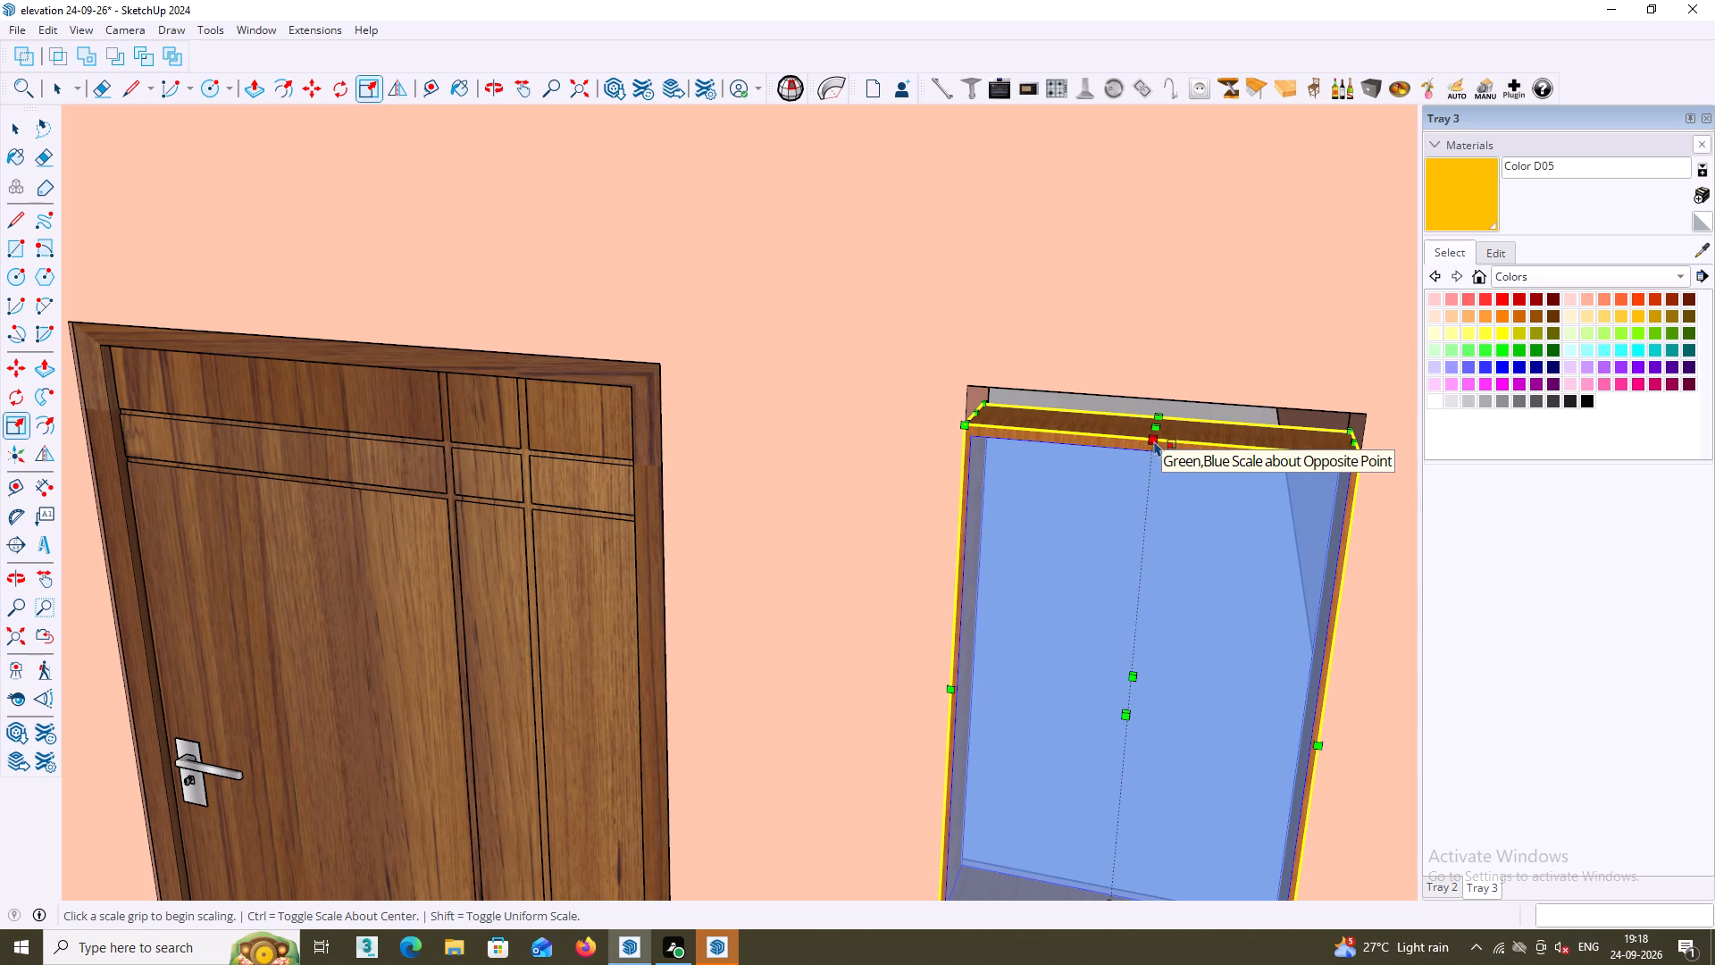
pyautogui.click(1153, 438)
pyautogui.press('Escape')
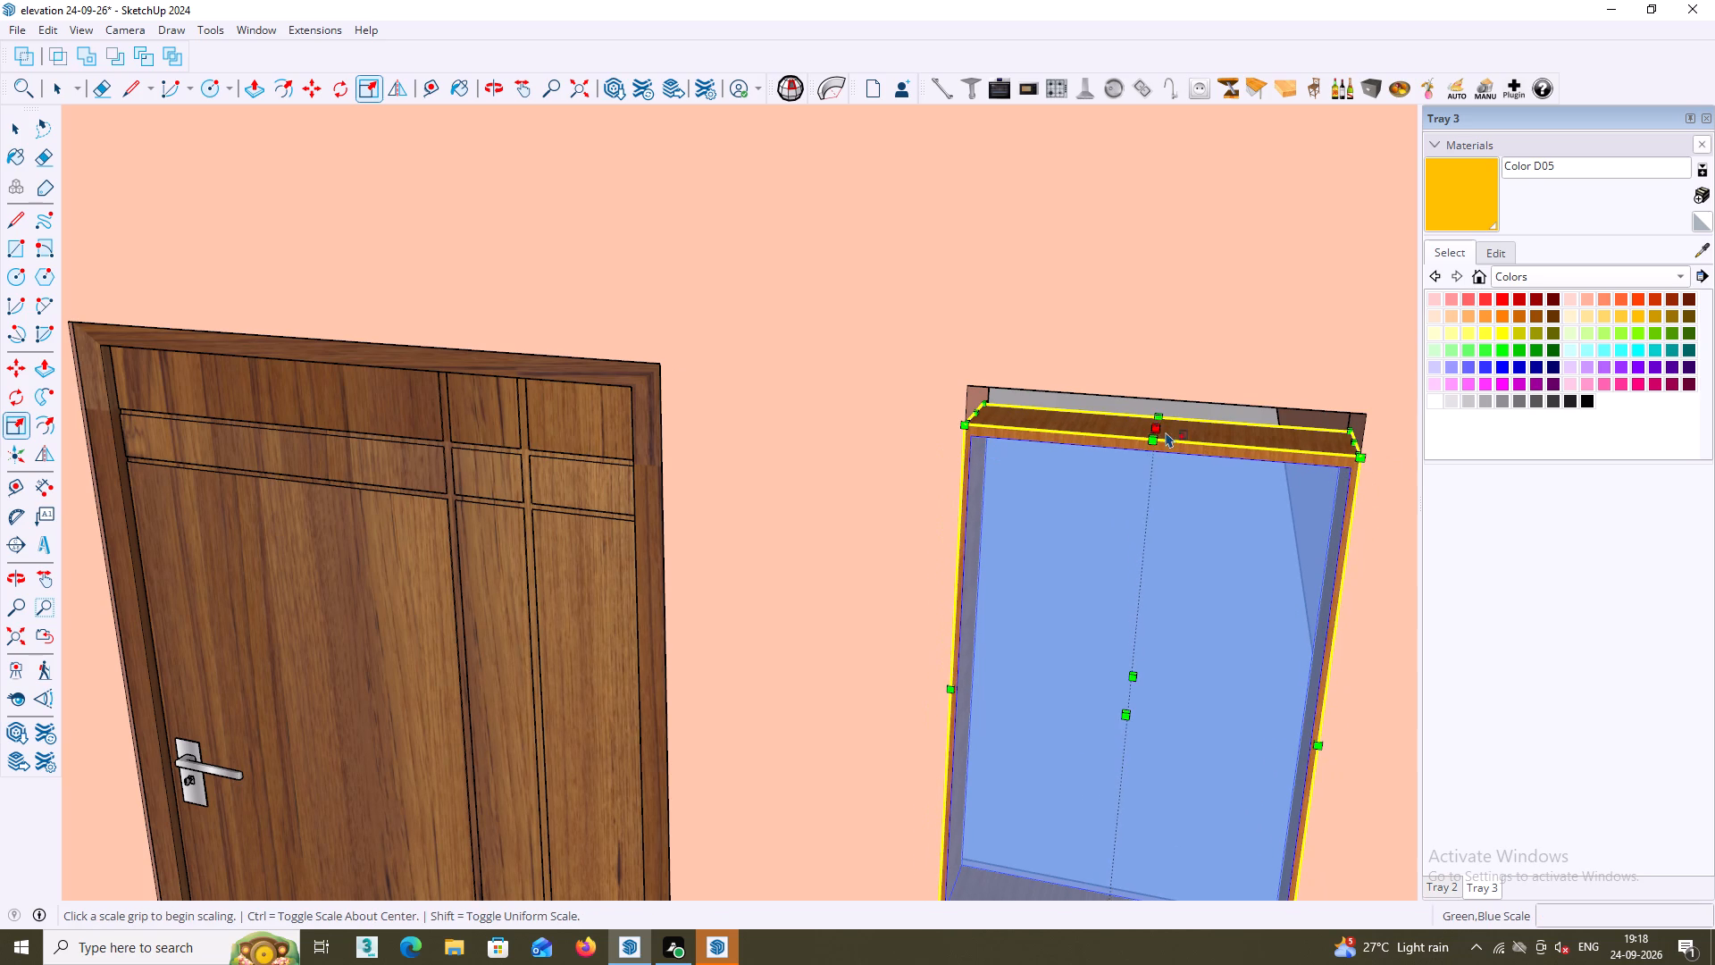
pyautogui.click(1159, 427)
pyautogui.click(1158, 397)
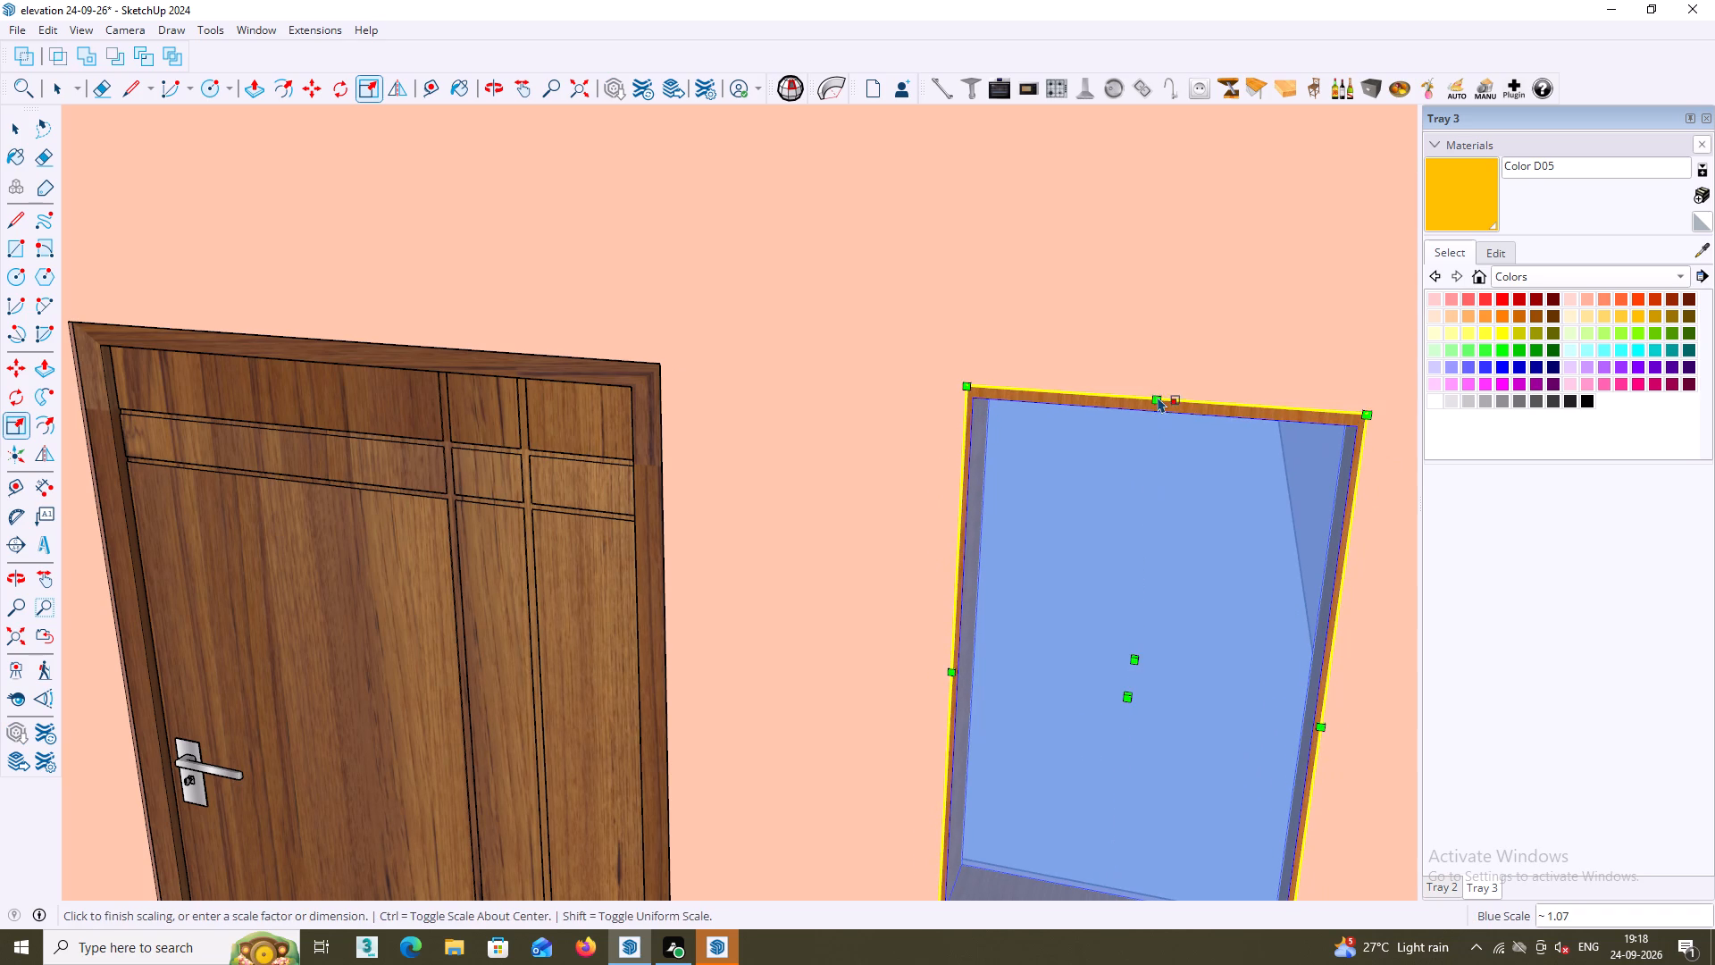
# Examine how the ground-floor window sits in its opening beside the wooden door from several angles, and deselect it.
pyautogui.scroll(-7, 1122, 514)
pyautogui.scroll(-3, 1159, 628)
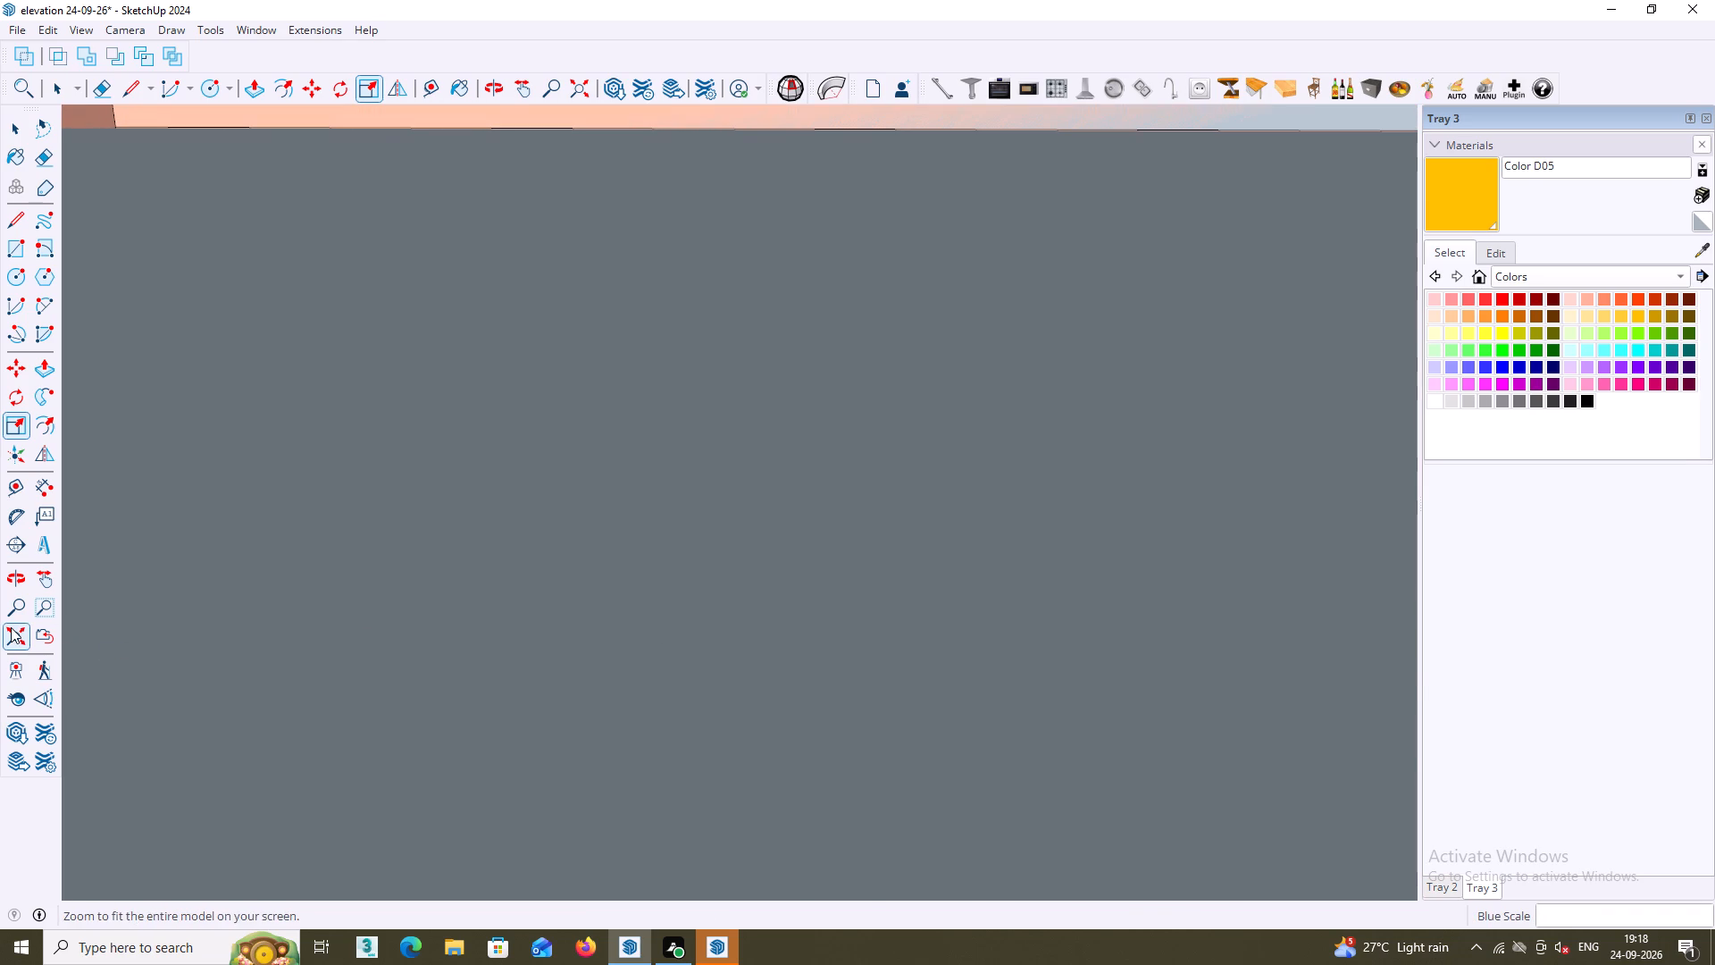
pyautogui.click(11, 627)
pyautogui.scroll(-3, 167, 628)
pyautogui.moveTo(1013, 682); pyautogui.dragTo(1107, 600, button='middle')
pyautogui.scroll(3, 1006, 654)
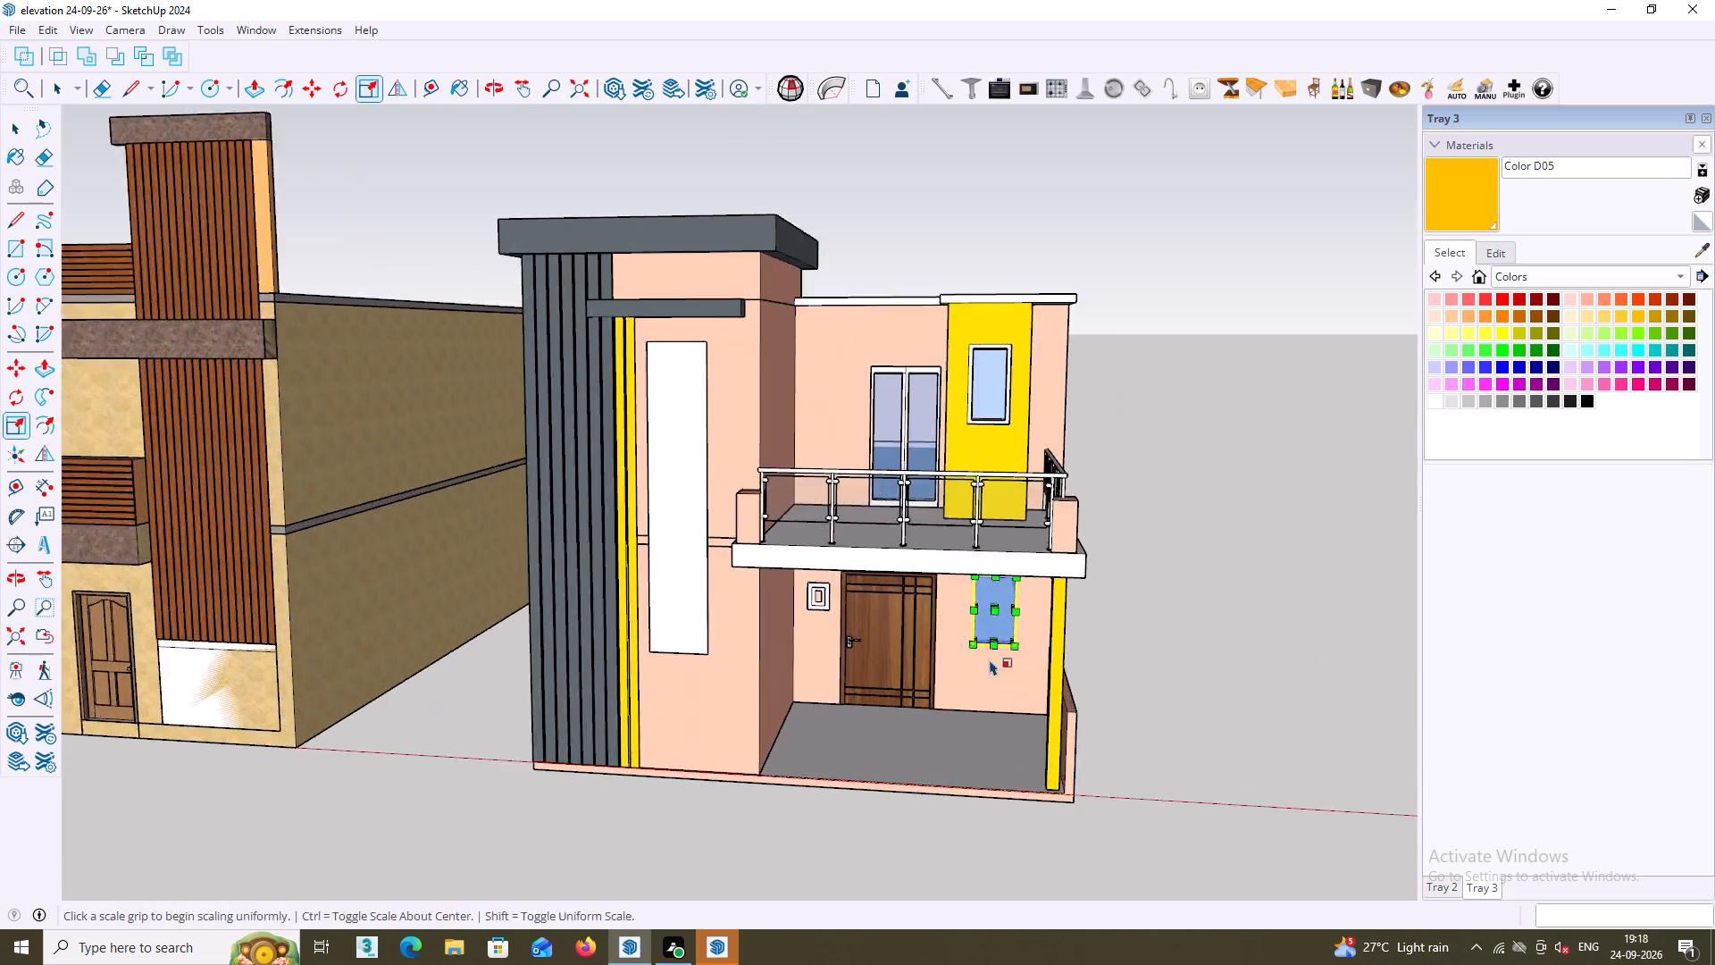
pyautogui.scroll(12, 990, 659)
pyautogui.moveTo(1008, 621); pyautogui.dragTo(909, 414, button='middle')
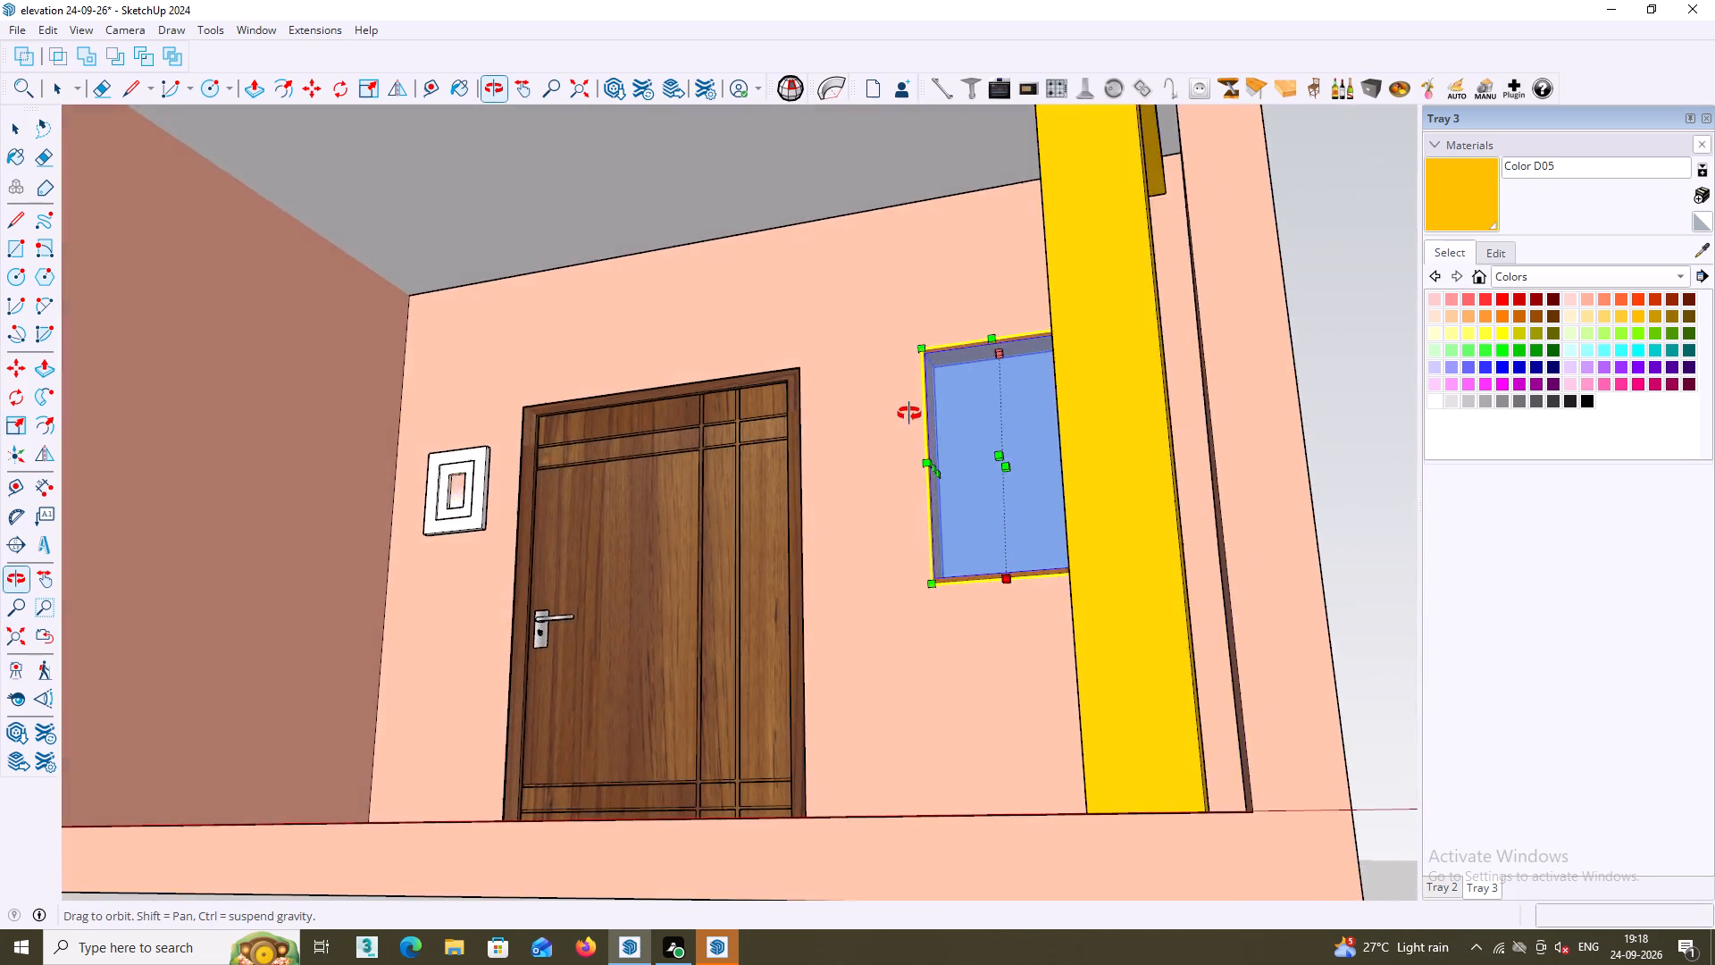
pyautogui.moveTo(909, 414); pyautogui.dragTo(1013, 546, button='middle')
pyautogui.scroll(5, 1059, 491)
pyautogui.moveTo(1083, 478); pyautogui.dragTo(1409, 575, button='middle')
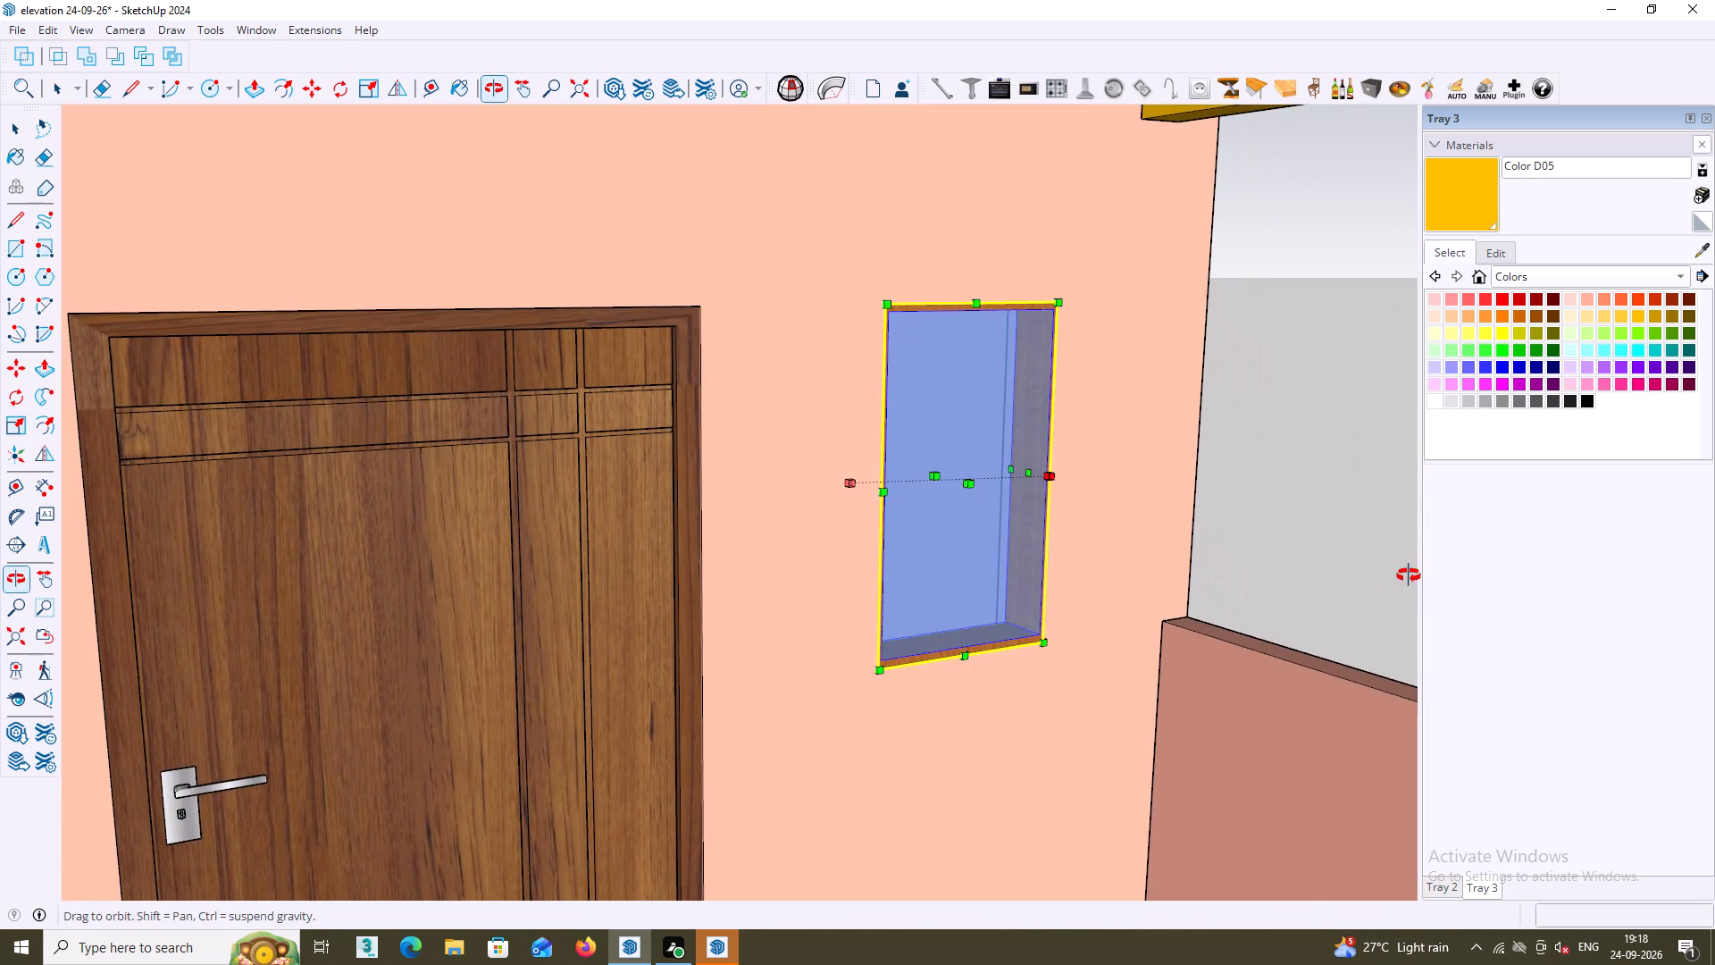
pyautogui.moveTo(1409, 575); pyautogui.dragTo(1402, 572, button='middle')
pyautogui.press('space')
pyautogui.click(1405, 546)
pyautogui.moveTo(1395, 540); pyautogui.dragTo(657, 561, button='middle')
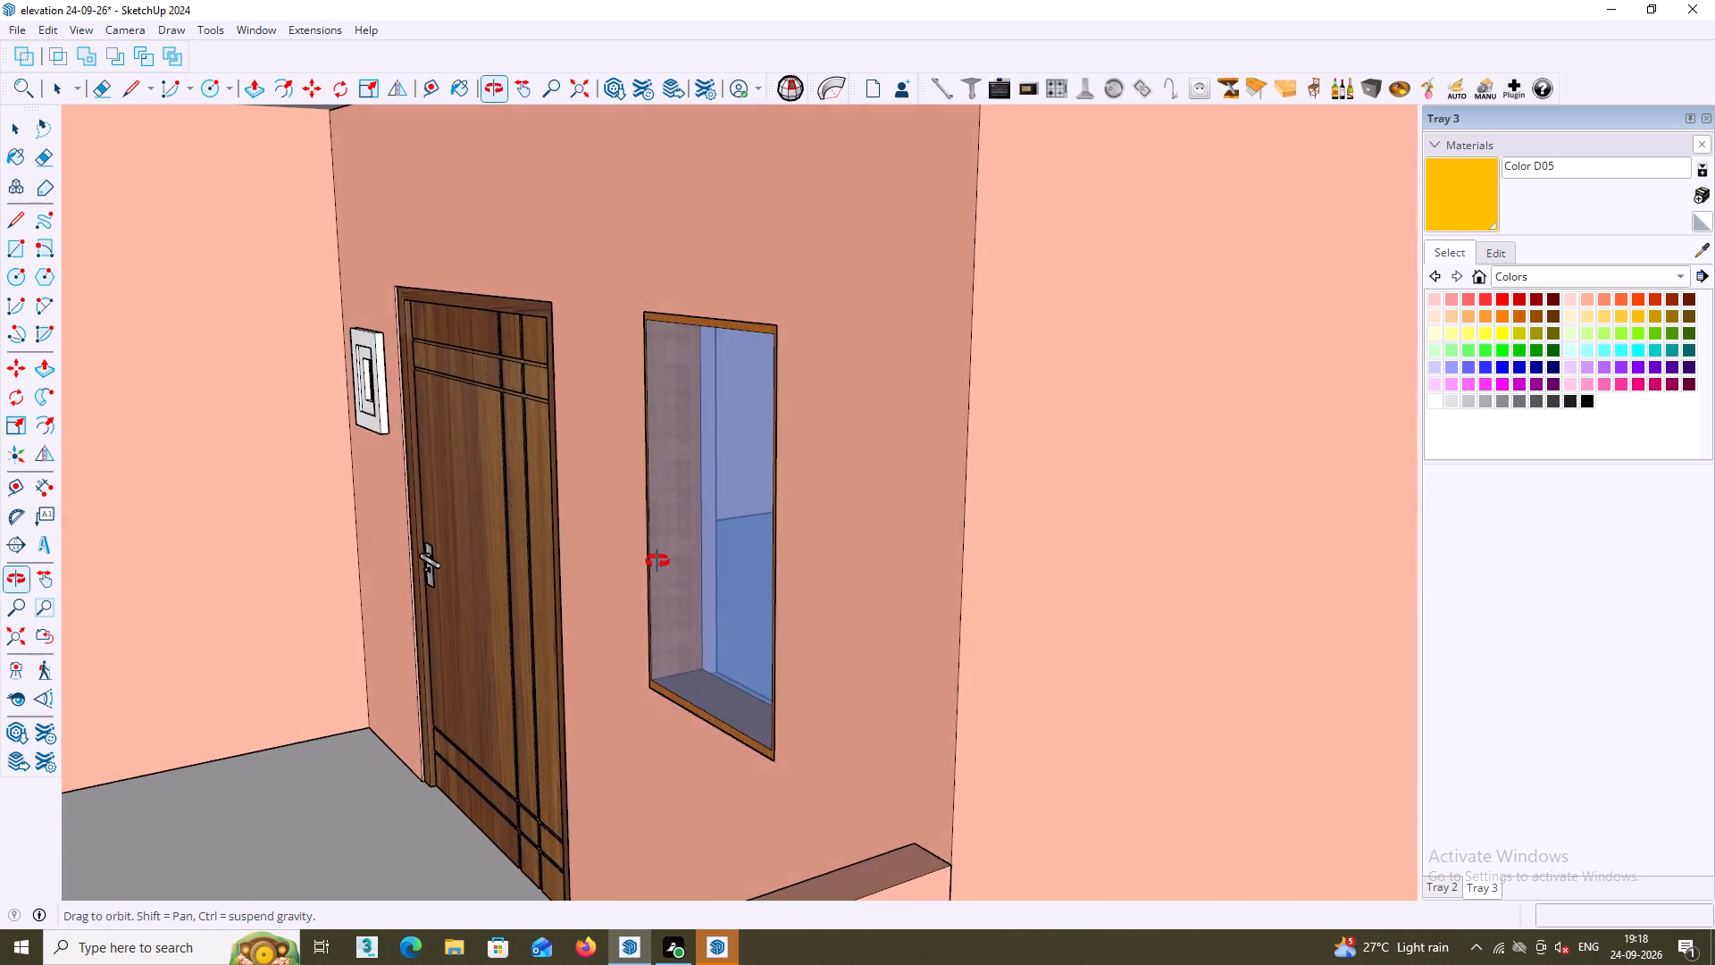
pyautogui.moveTo(657, 561); pyautogui.dragTo(860, 591, button='middle')
# Examine the whole pink, grey and yellow house elevation beside the neighbouring house from the front and from above.
pyautogui.scroll(-19, 871, 604)
pyautogui.moveTo(967, 705); pyautogui.dragTo(976, 746, button='middle')
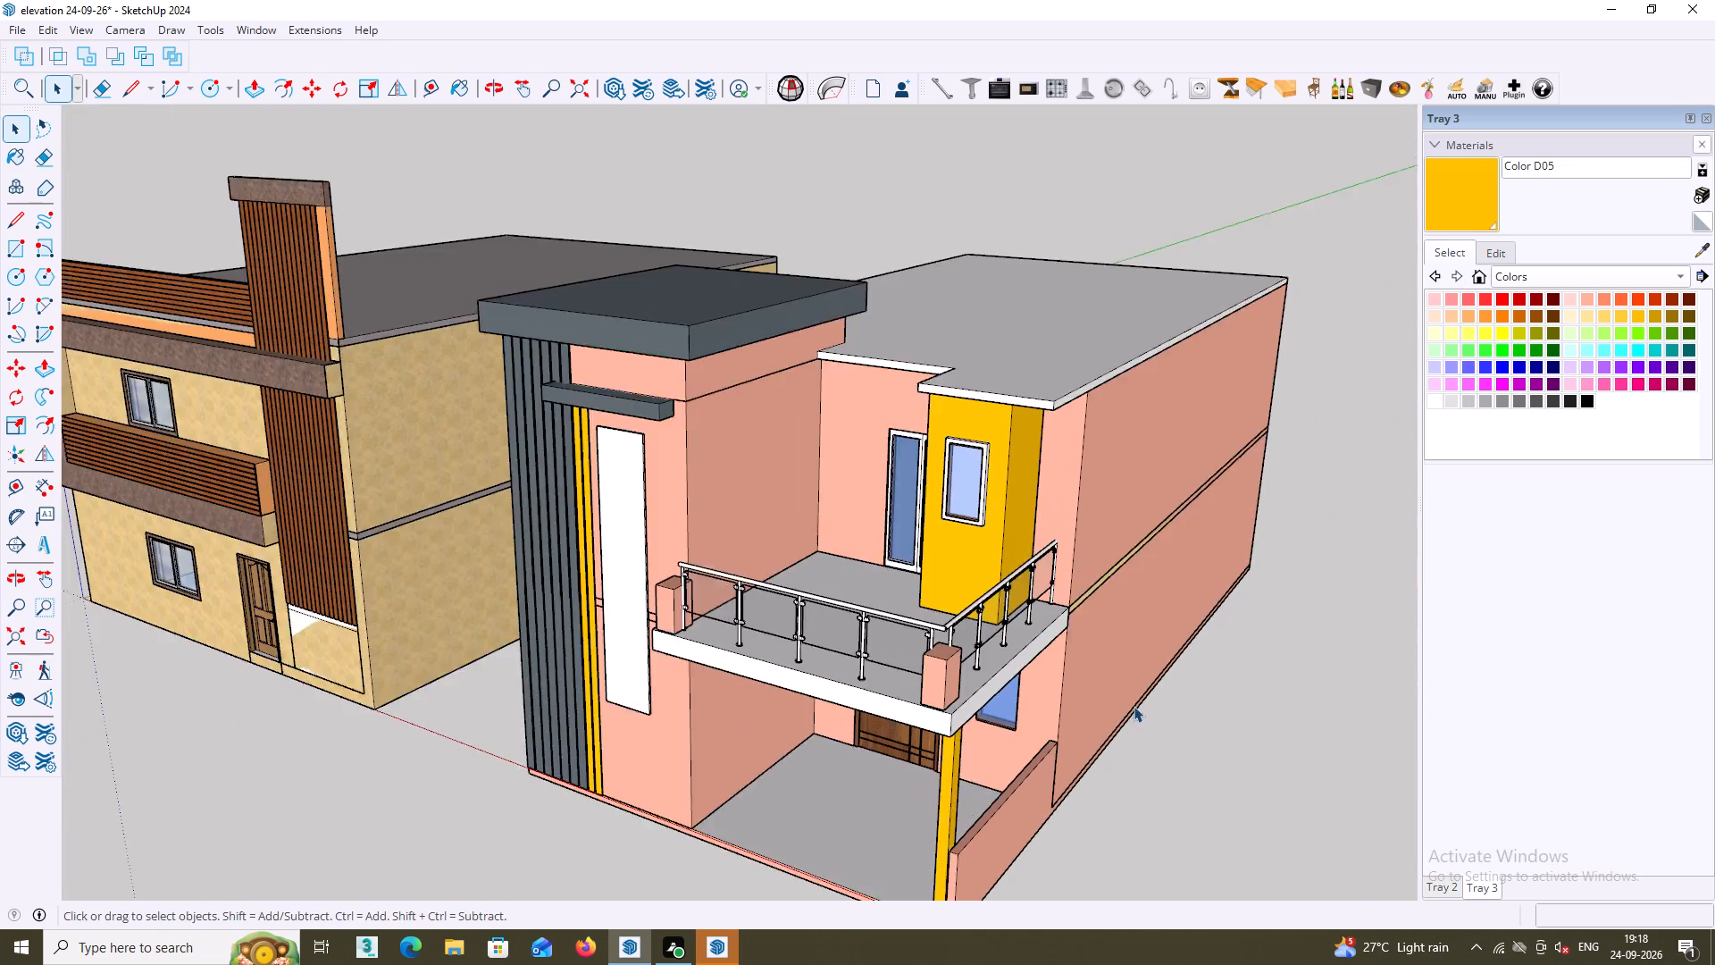
pyautogui.scroll(-6, 1134, 706)
pyautogui.moveTo(1093, 690); pyautogui.dragTo(1251, 690, button='middle')
pyautogui.scroll(-1, 1093, 690)
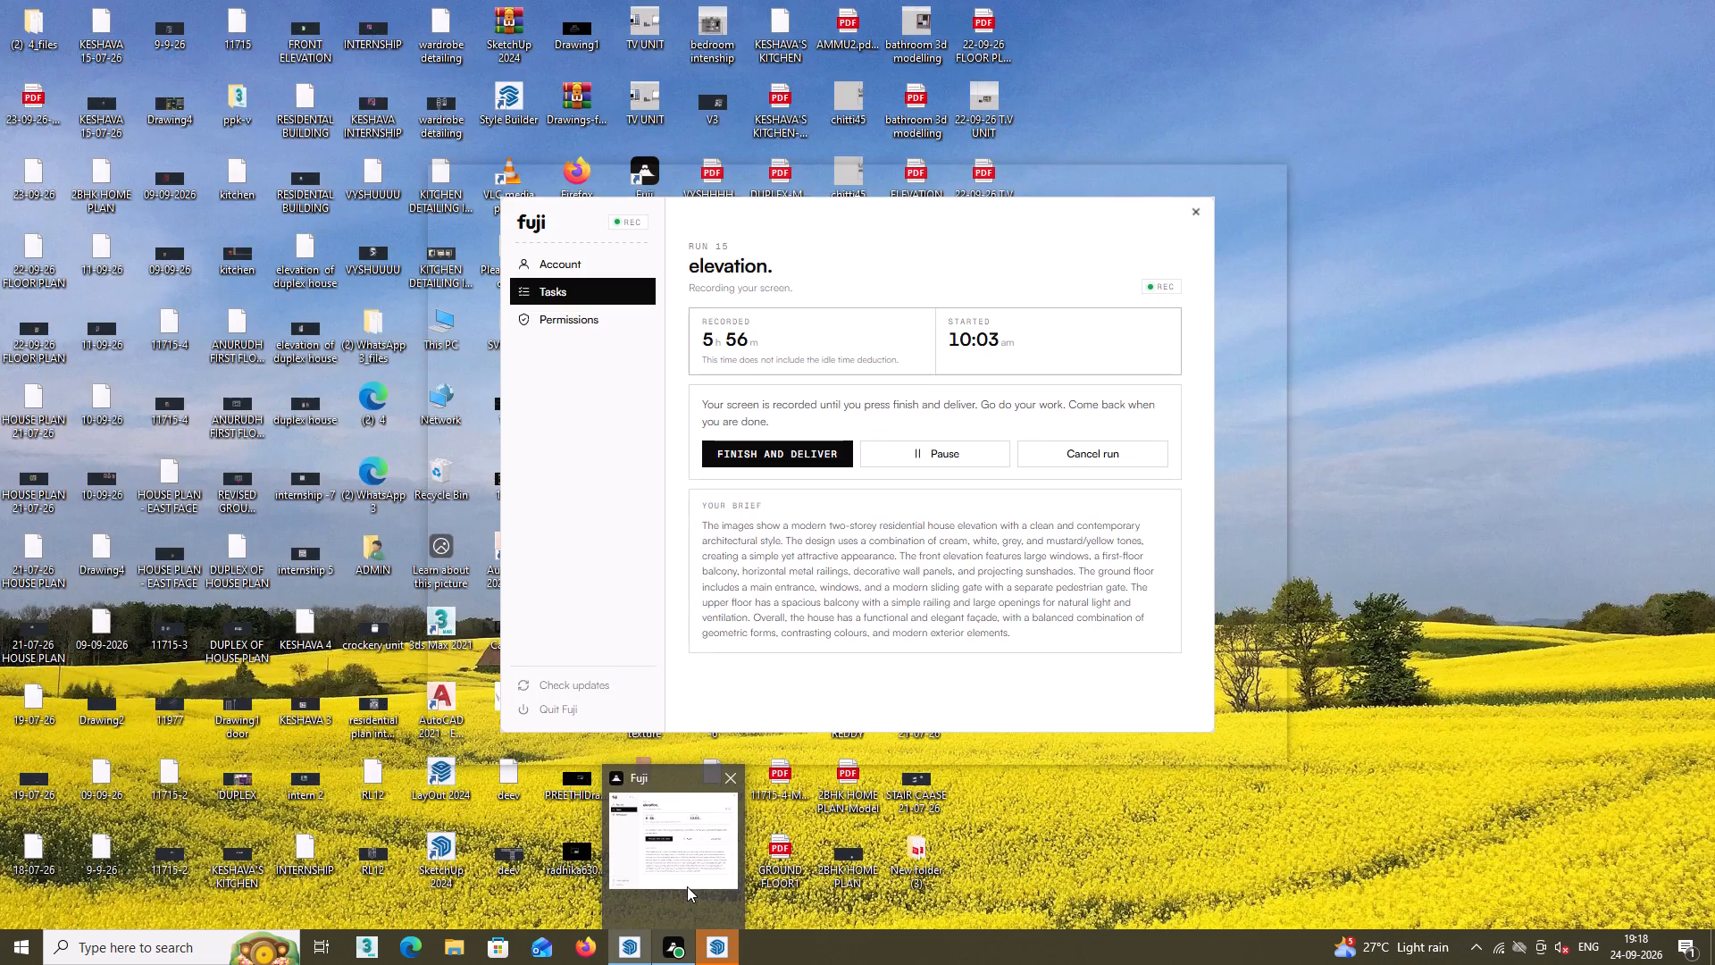
pyautogui.moveTo(1187, 675); pyautogui.dragTo(1246, 579, button='middle')
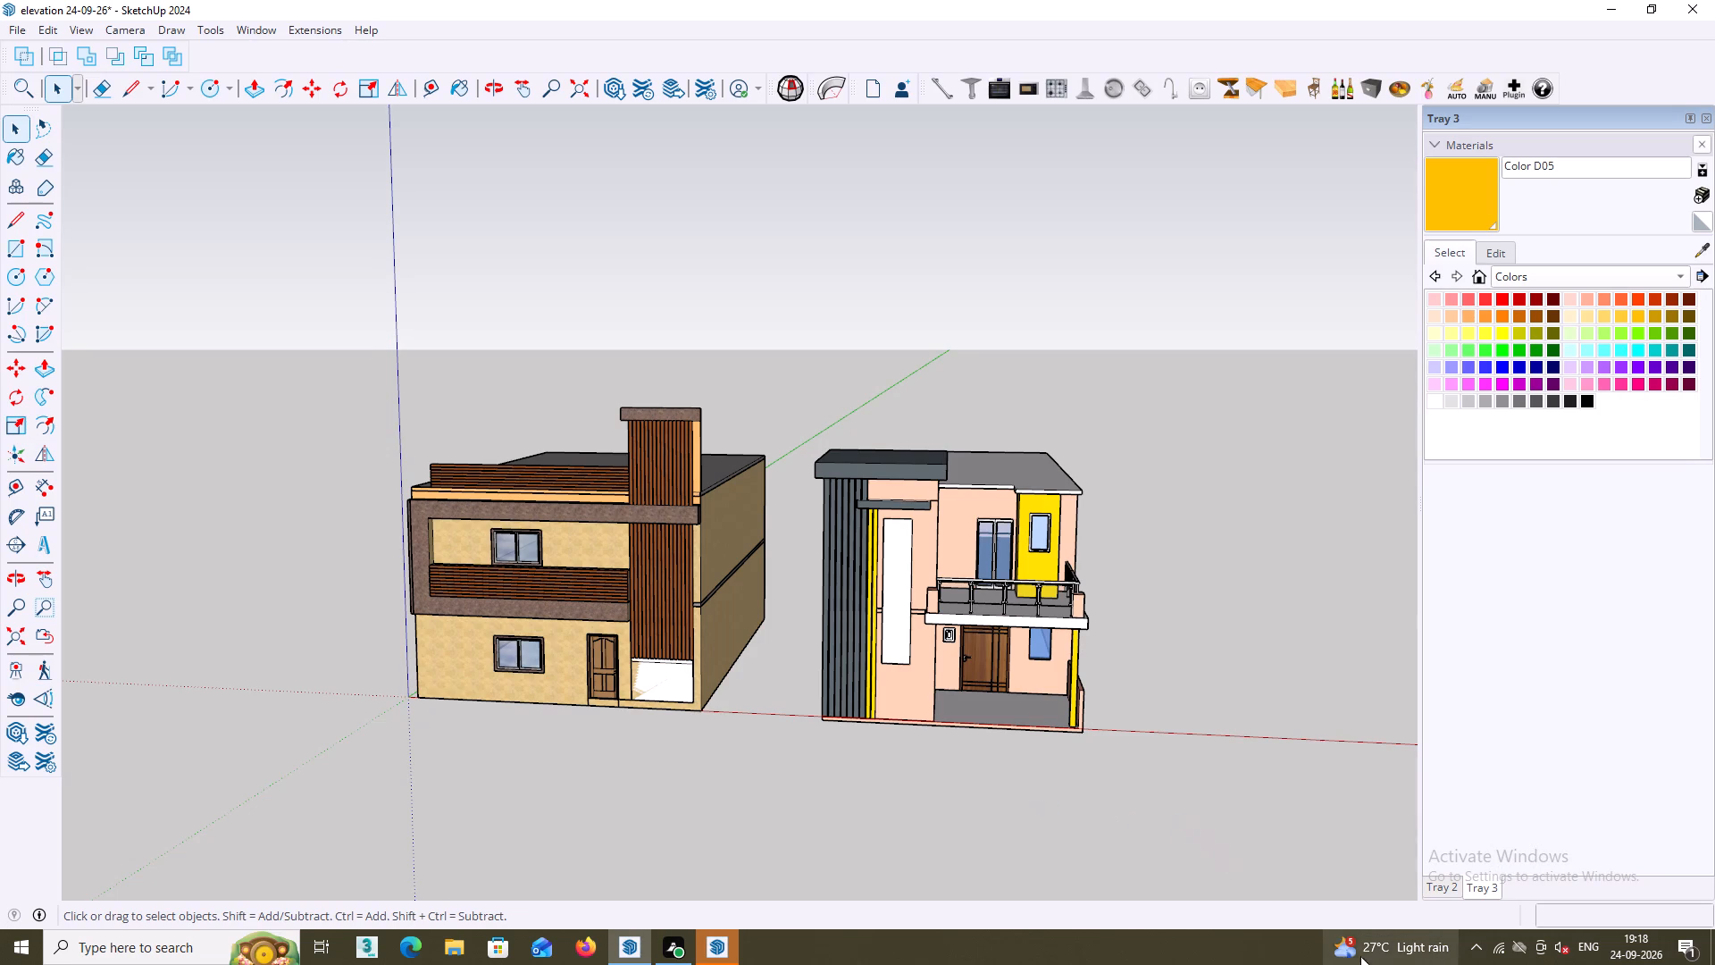
pyautogui.scroll(-4, 1373, 964)
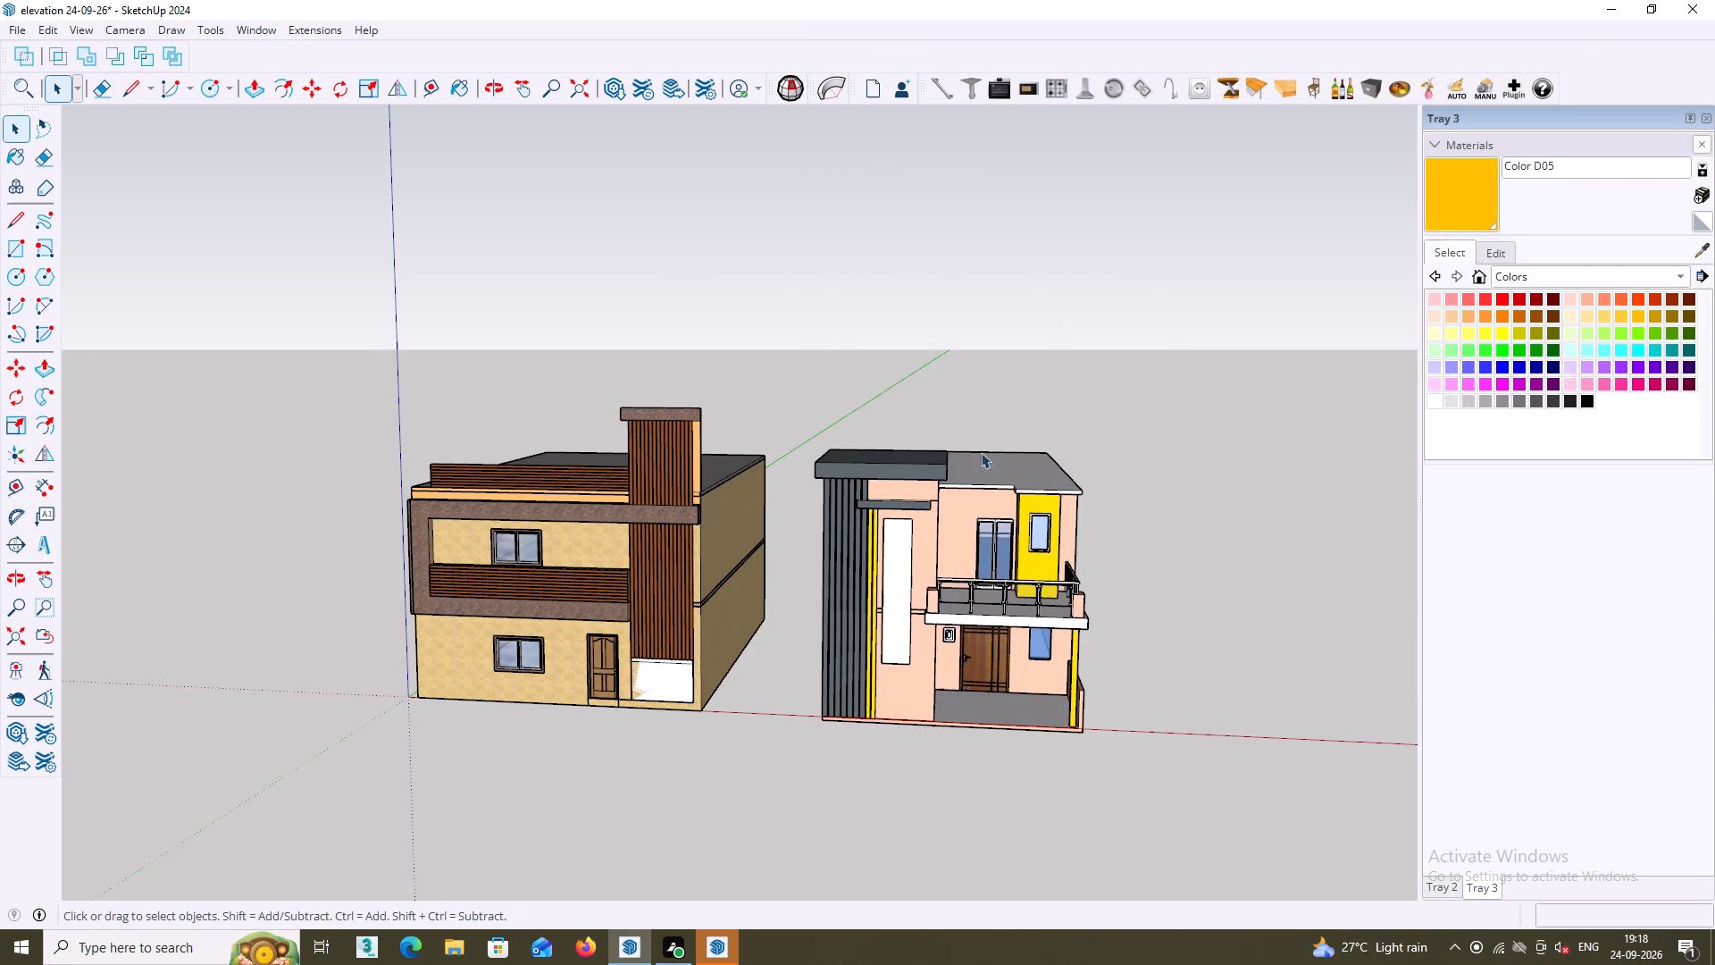
pyautogui.moveTo(1159, 517); pyautogui.dragTo(1181, 651, button='middle')
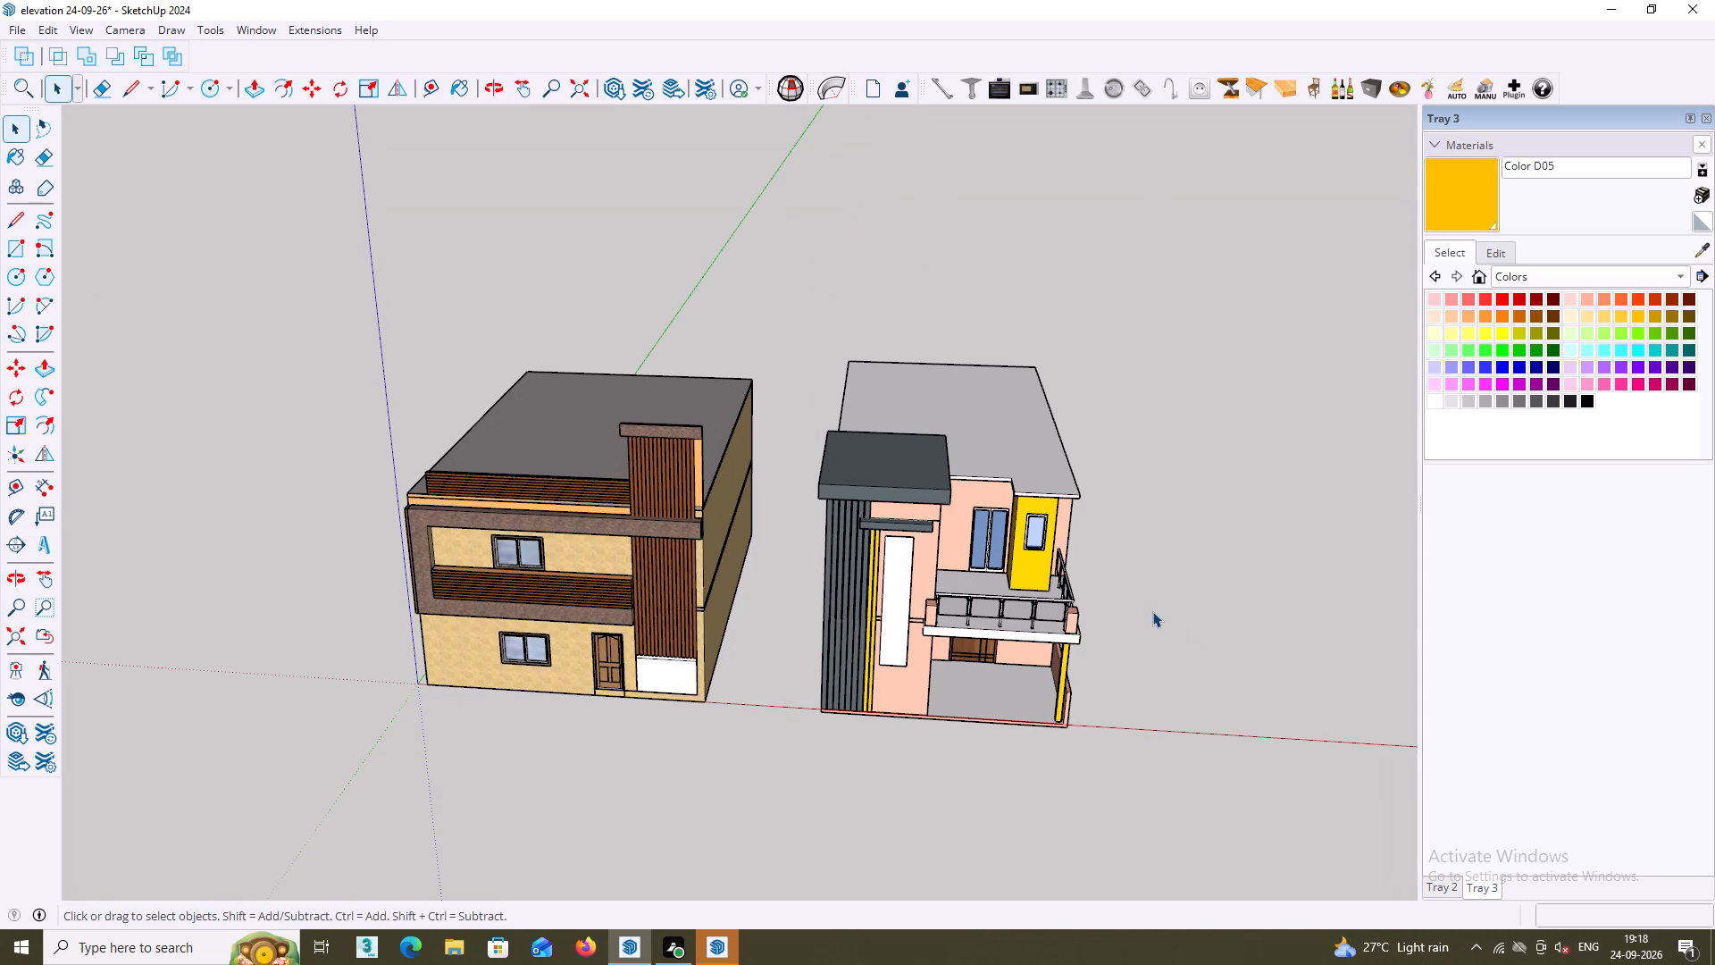
# Examine the pink, grey and yellow house from several angles, ending on the tall white strip of its front wall.
pyautogui.moveTo(1231, 641); pyautogui.dragTo(1133, 470, button='middle')
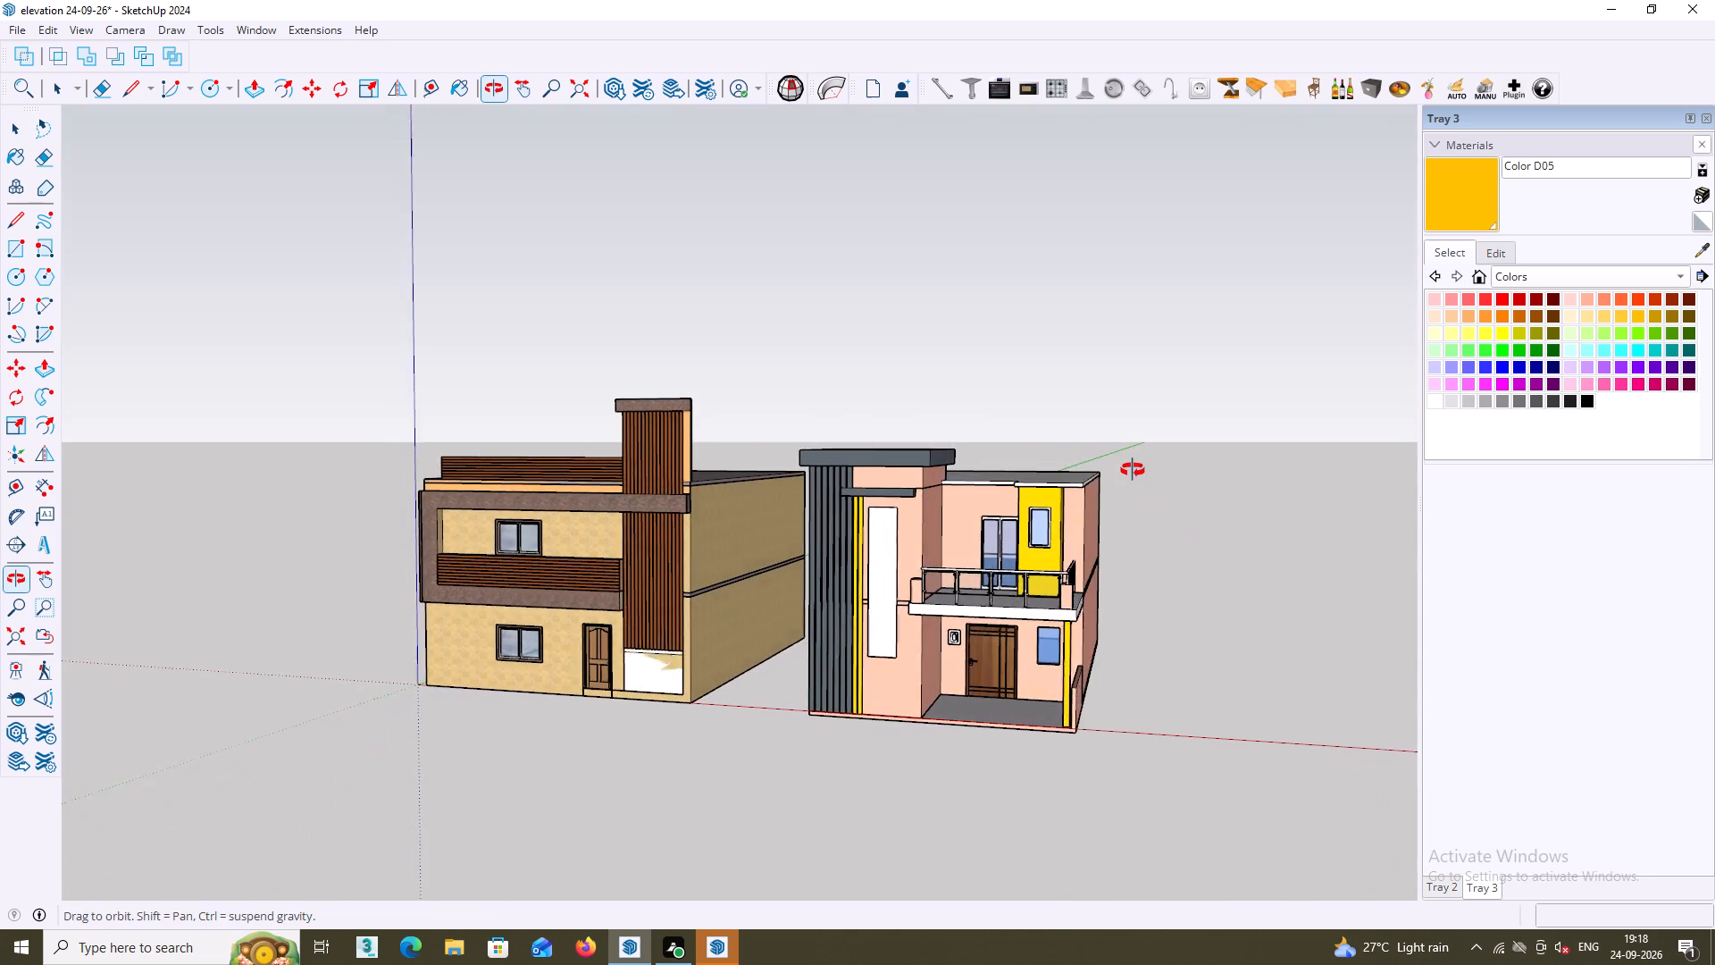
pyautogui.moveTo(1133, 470); pyautogui.dragTo(1088, 472, button='middle')
pyautogui.scroll(-2, 1170, 519)
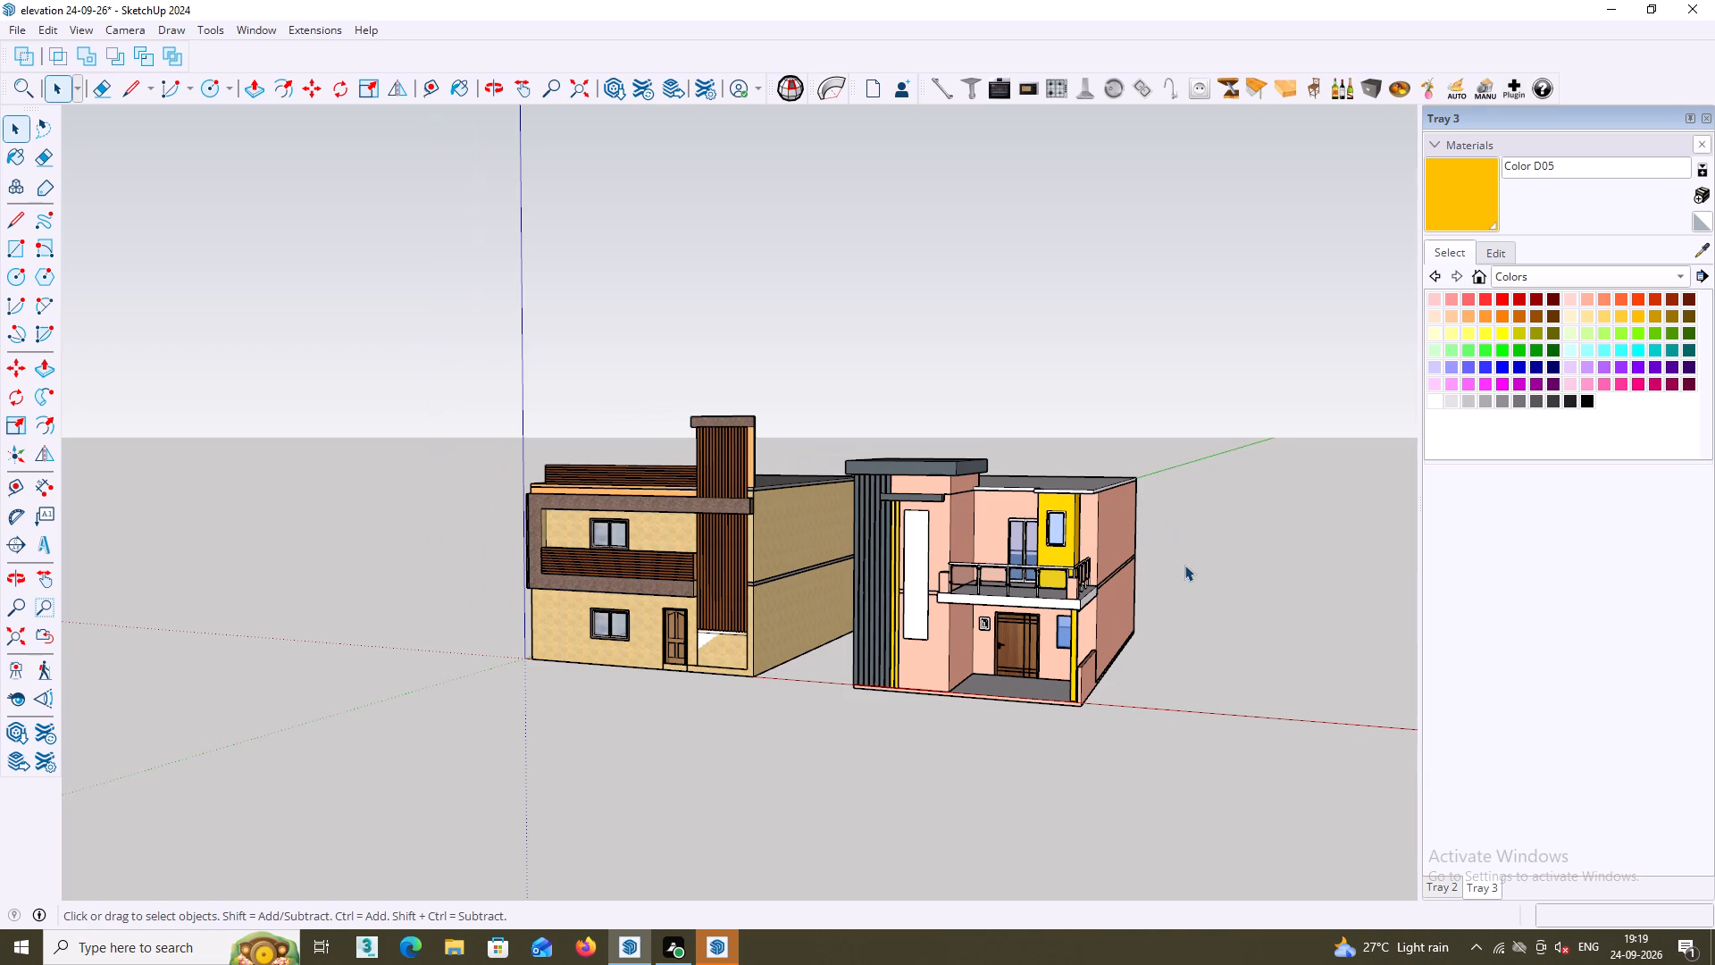
pyautogui.click(1187, 573)
pyautogui.moveTo(1110, 633); pyautogui.dragTo(1217, 670, button='middle')
pyautogui.scroll(3, 1076, 560)
pyautogui.moveTo(836, 644); pyautogui.dragTo(854, 749, button='middle')
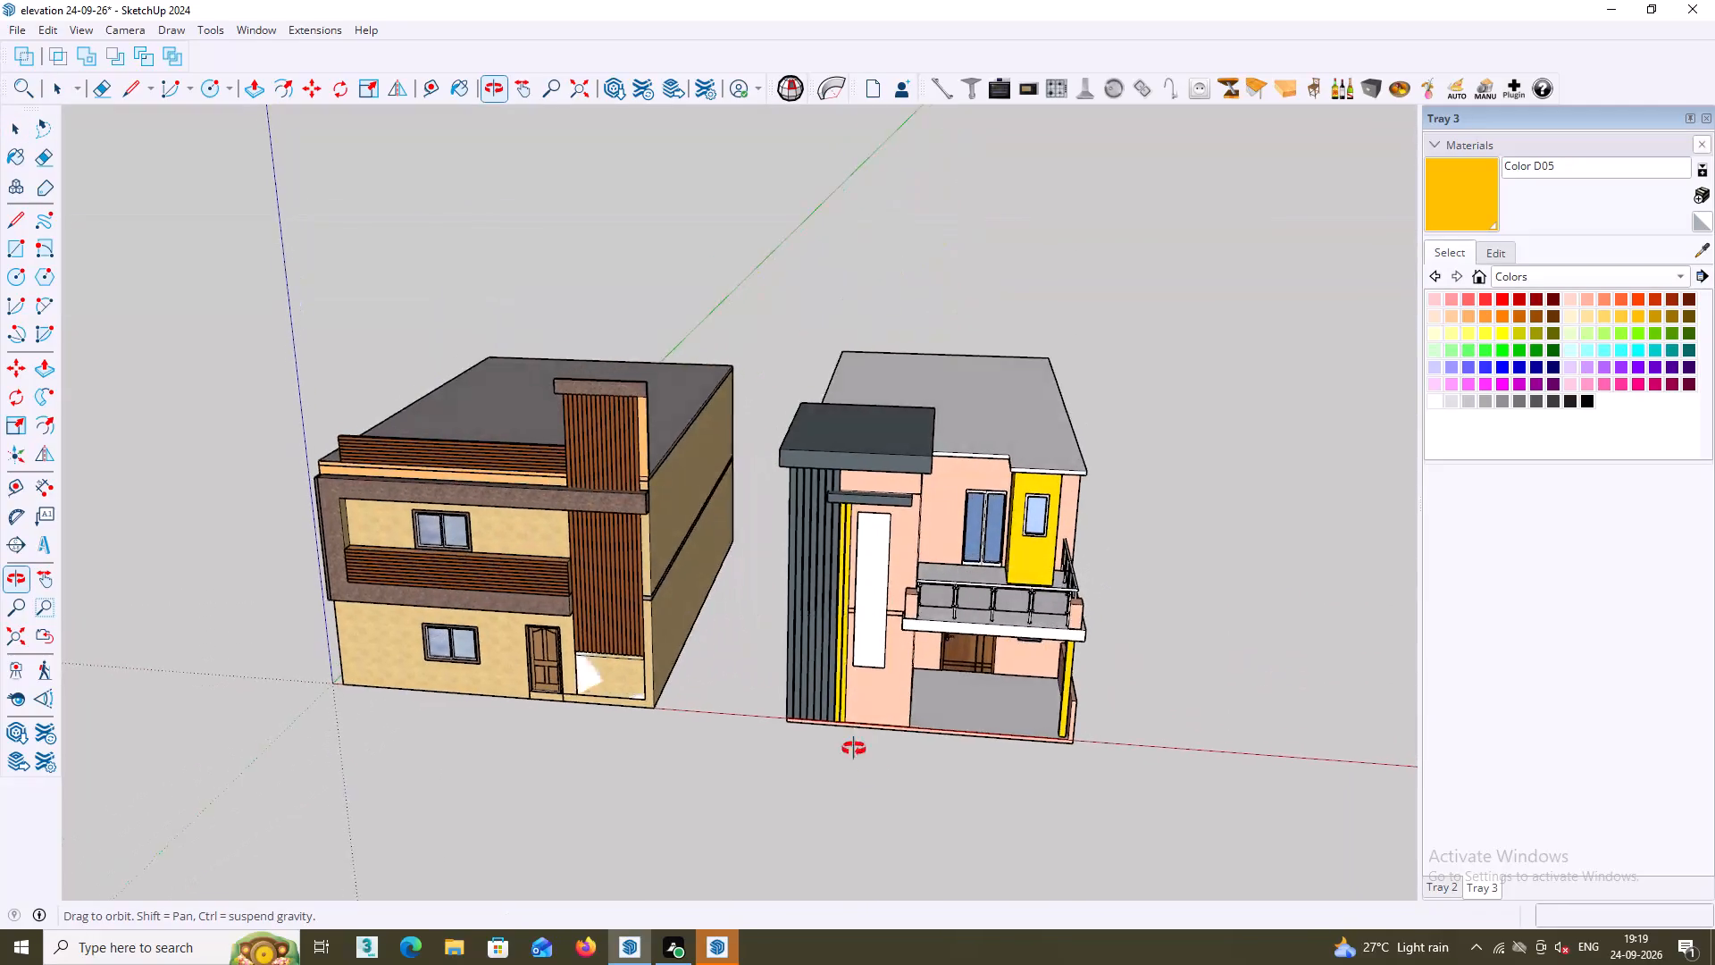
pyautogui.moveTo(854, 749); pyautogui.dragTo(999, 761, button='middle')
pyautogui.scroll(-1, 1092, 573)
pyautogui.scroll(8, 1098, 543)
pyautogui.moveTo(1082, 616); pyautogui.dragTo(1058, 613, button='middle')
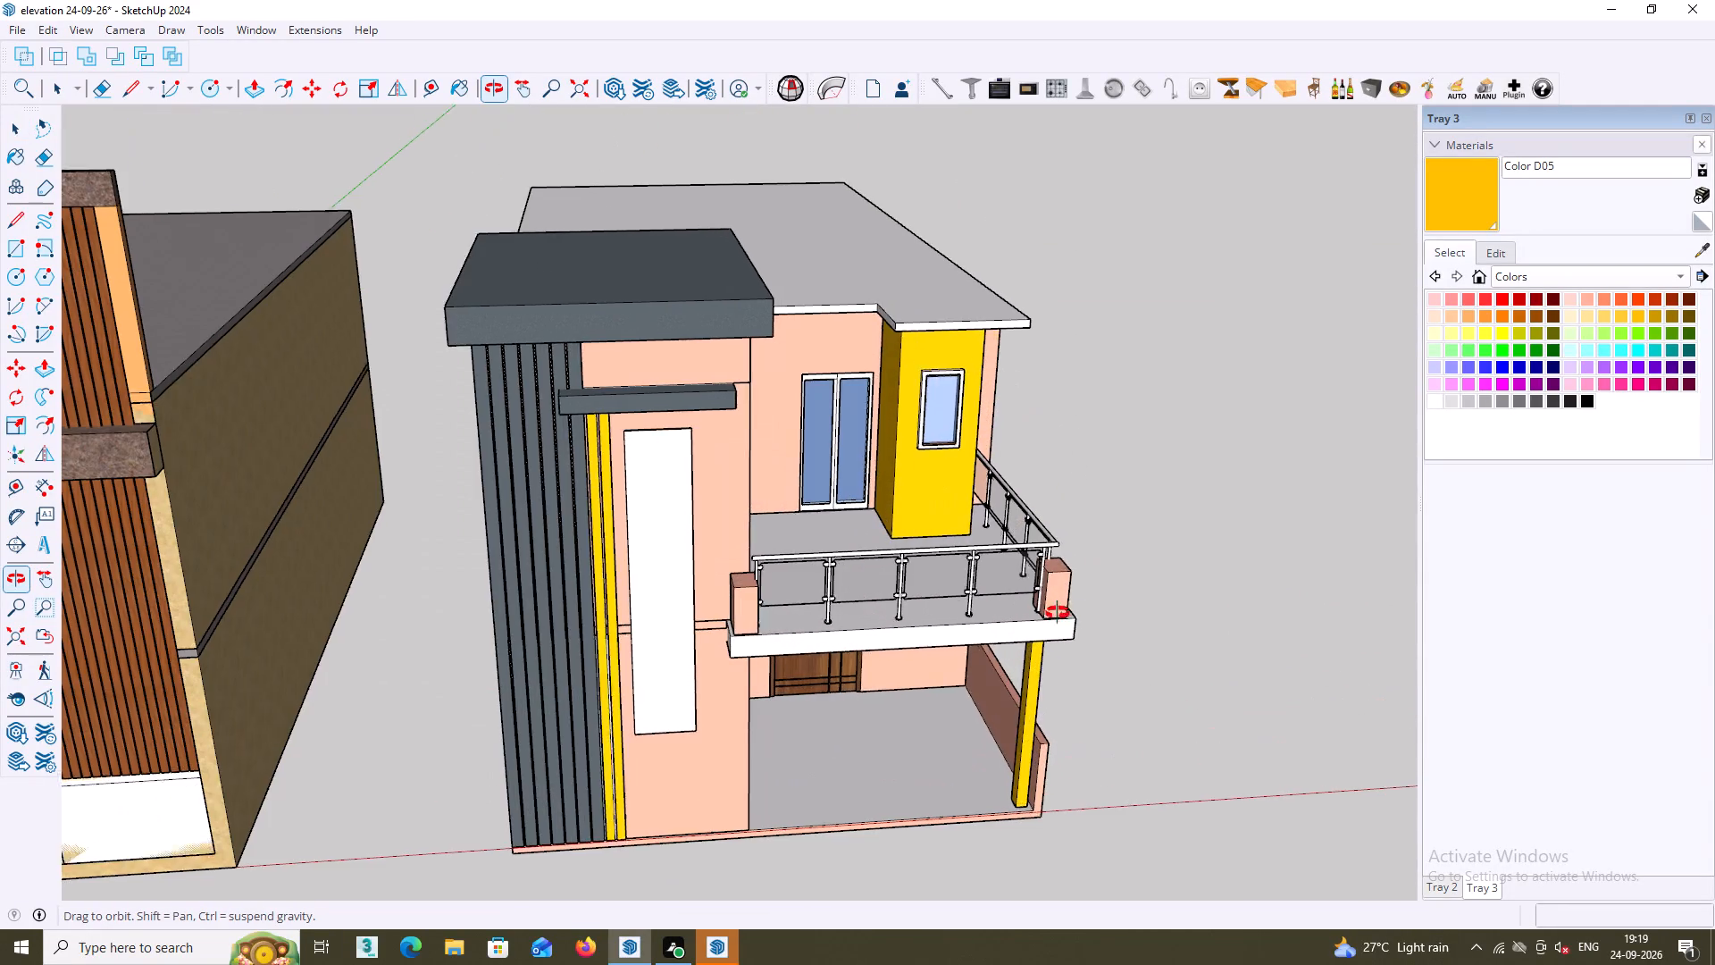
pyautogui.moveTo(1058, 613); pyautogui.dragTo(1154, 628, button='middle')
pyautogui.moveTo(1155, 623); pyautogui.dragTo(1153, 530, button='middle')
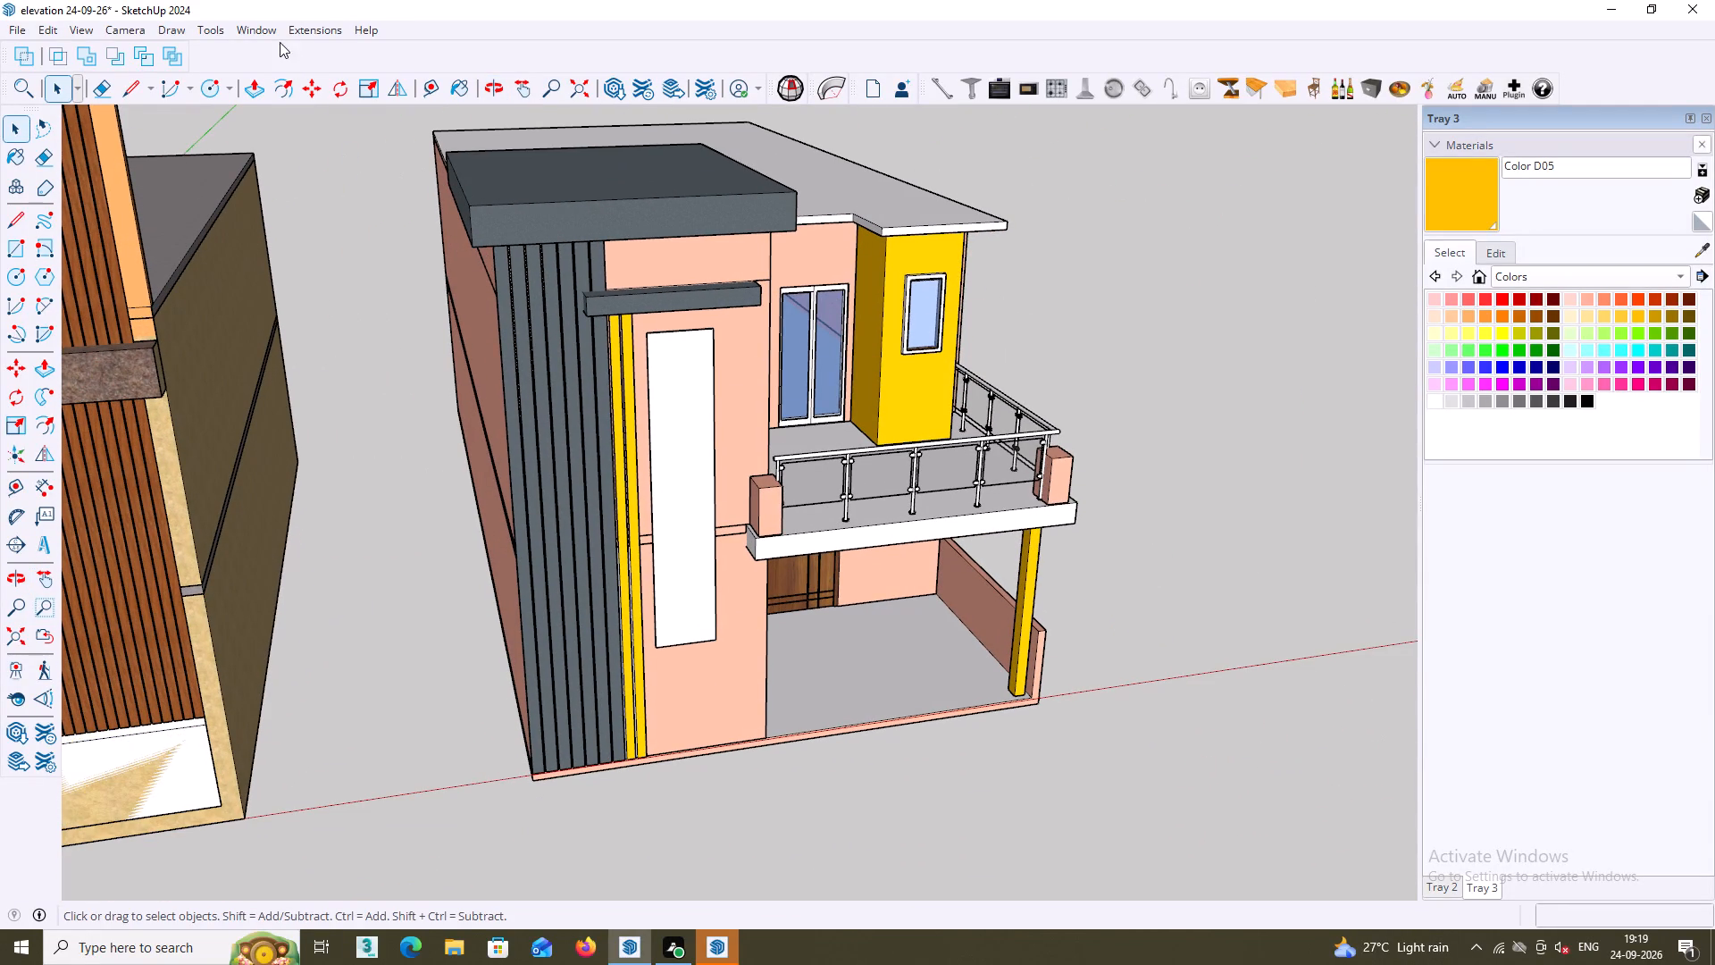
# Search the 3D Warehouse for "CNC PANEL" models.
pyautogui.click(275, 31)
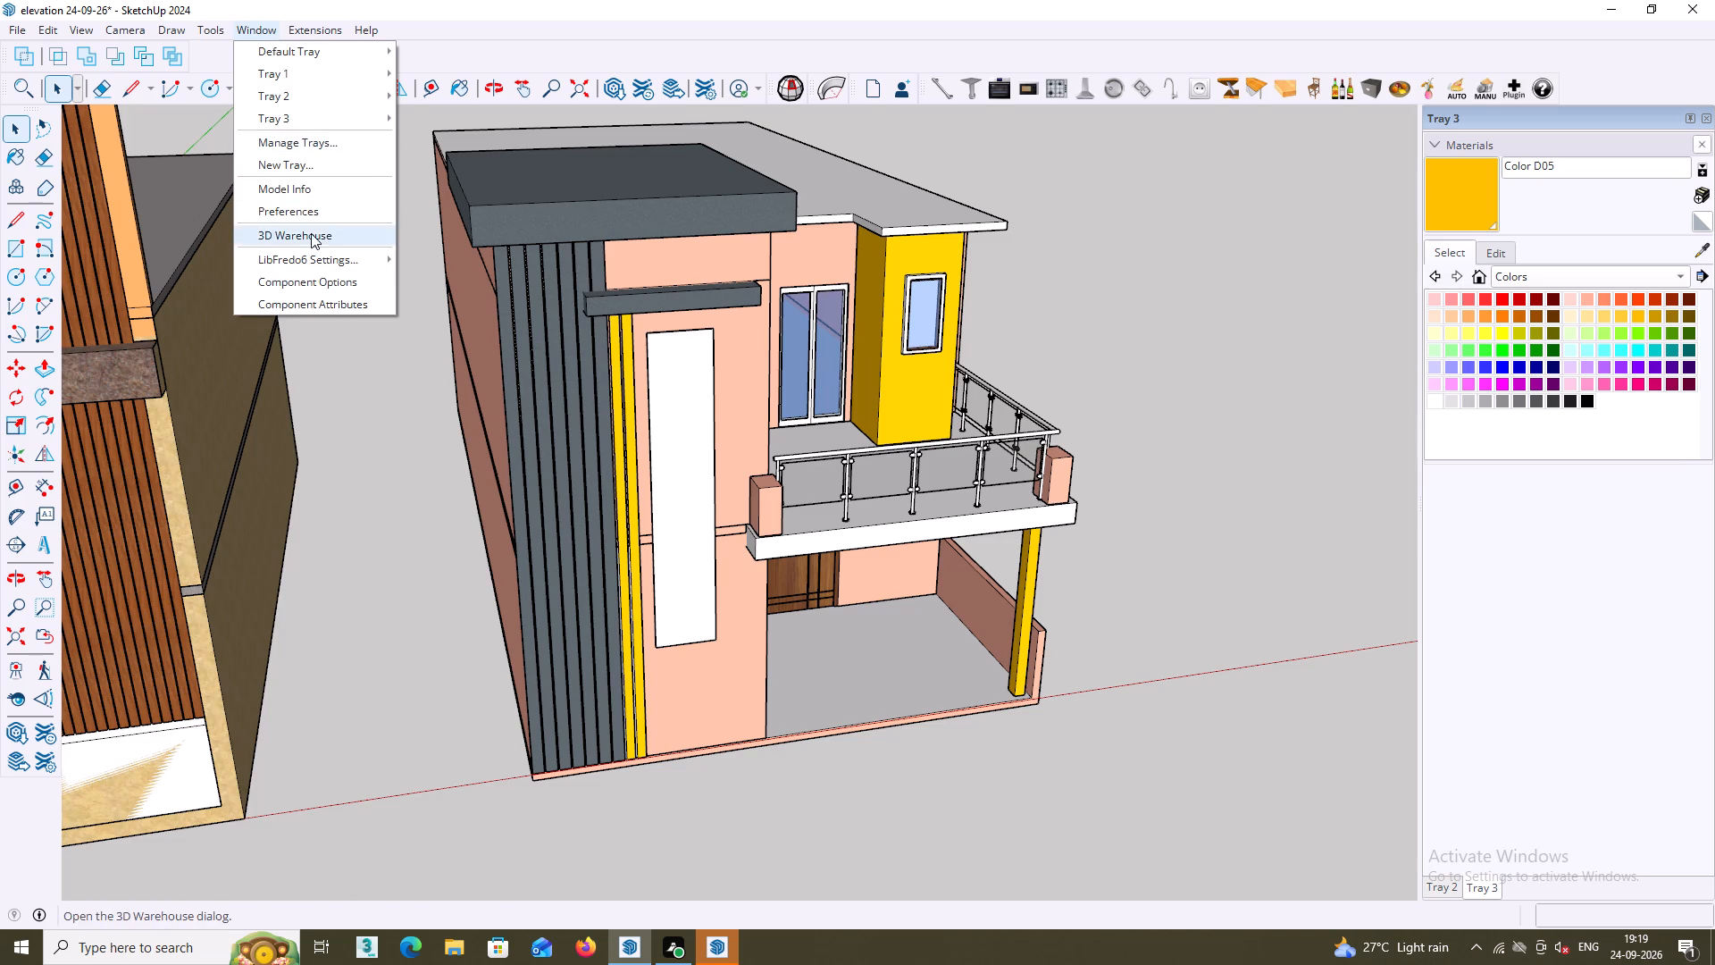
pyautogui.click(311, 233)
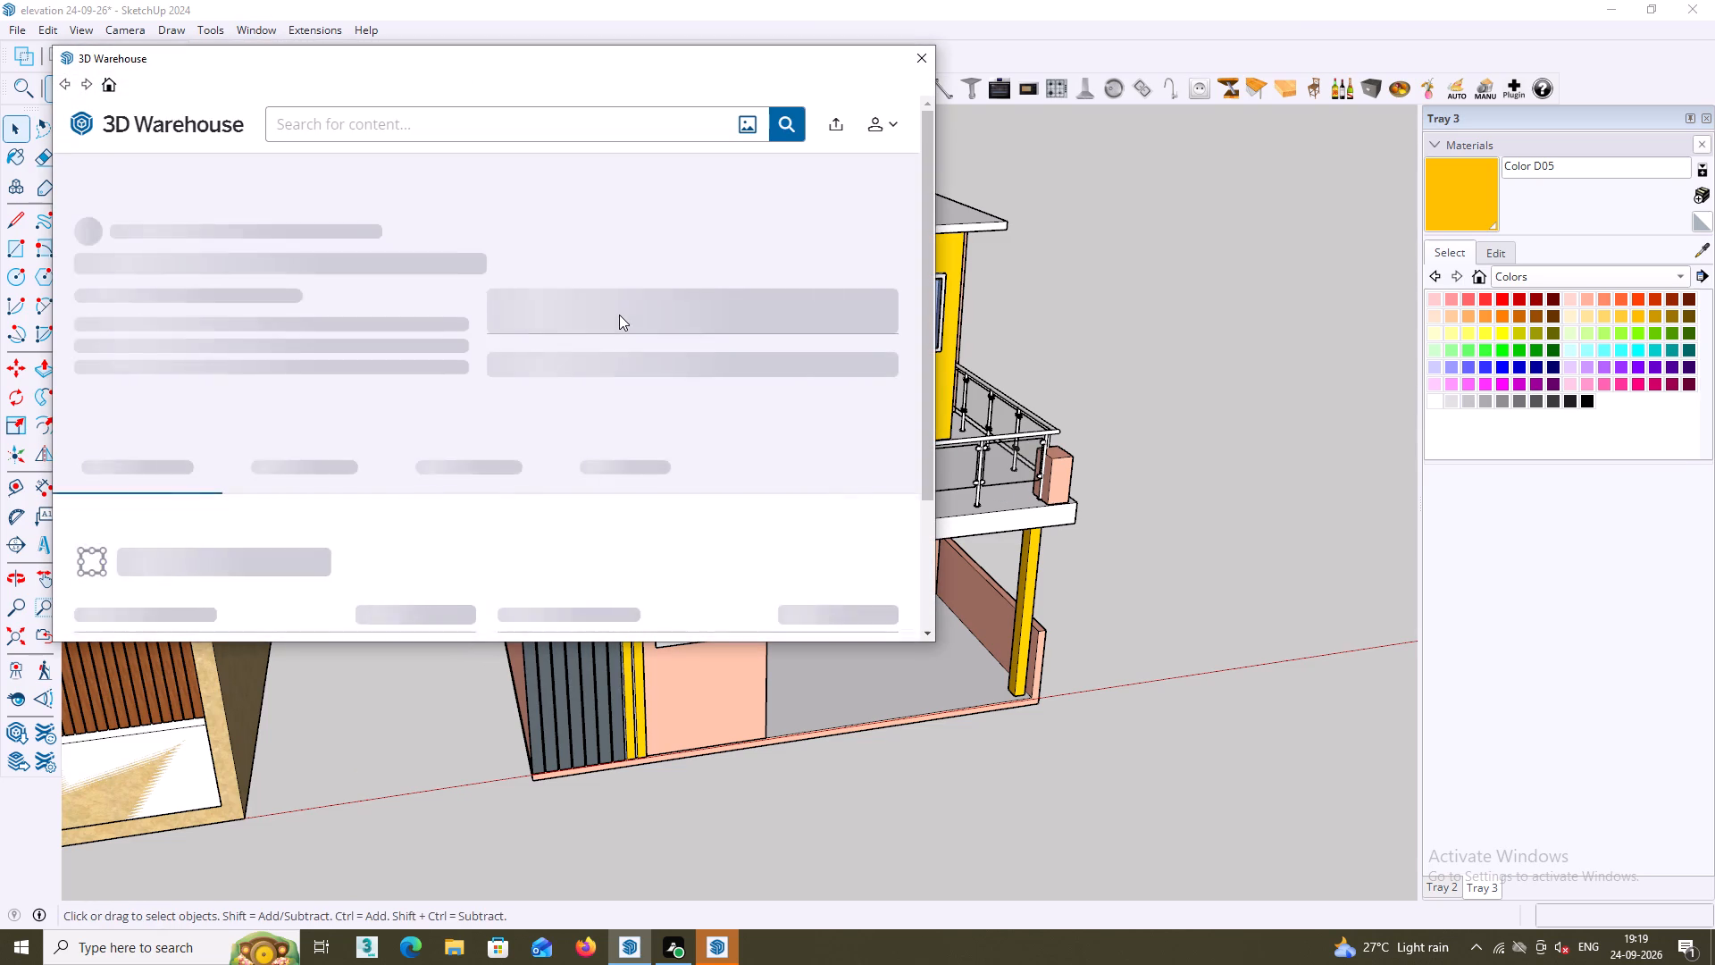
pyautogui.scroll(-2, 732, 539)
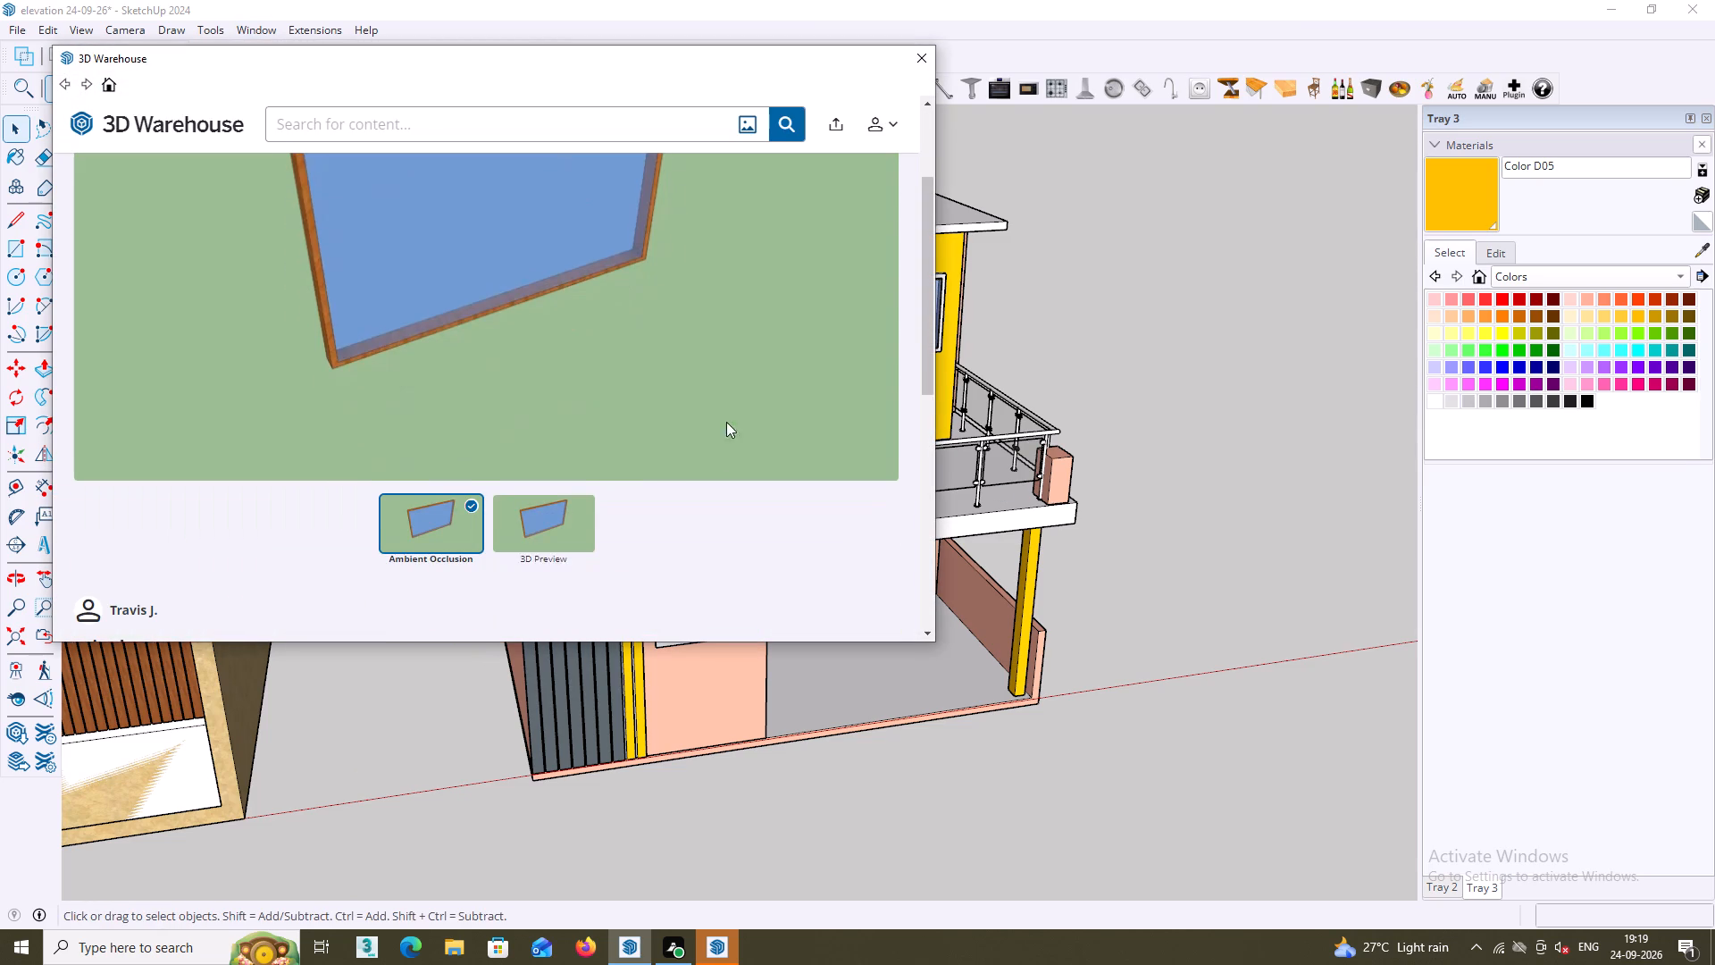
pyautogui.click(640, 106)
pyautogui.click(633, 130)
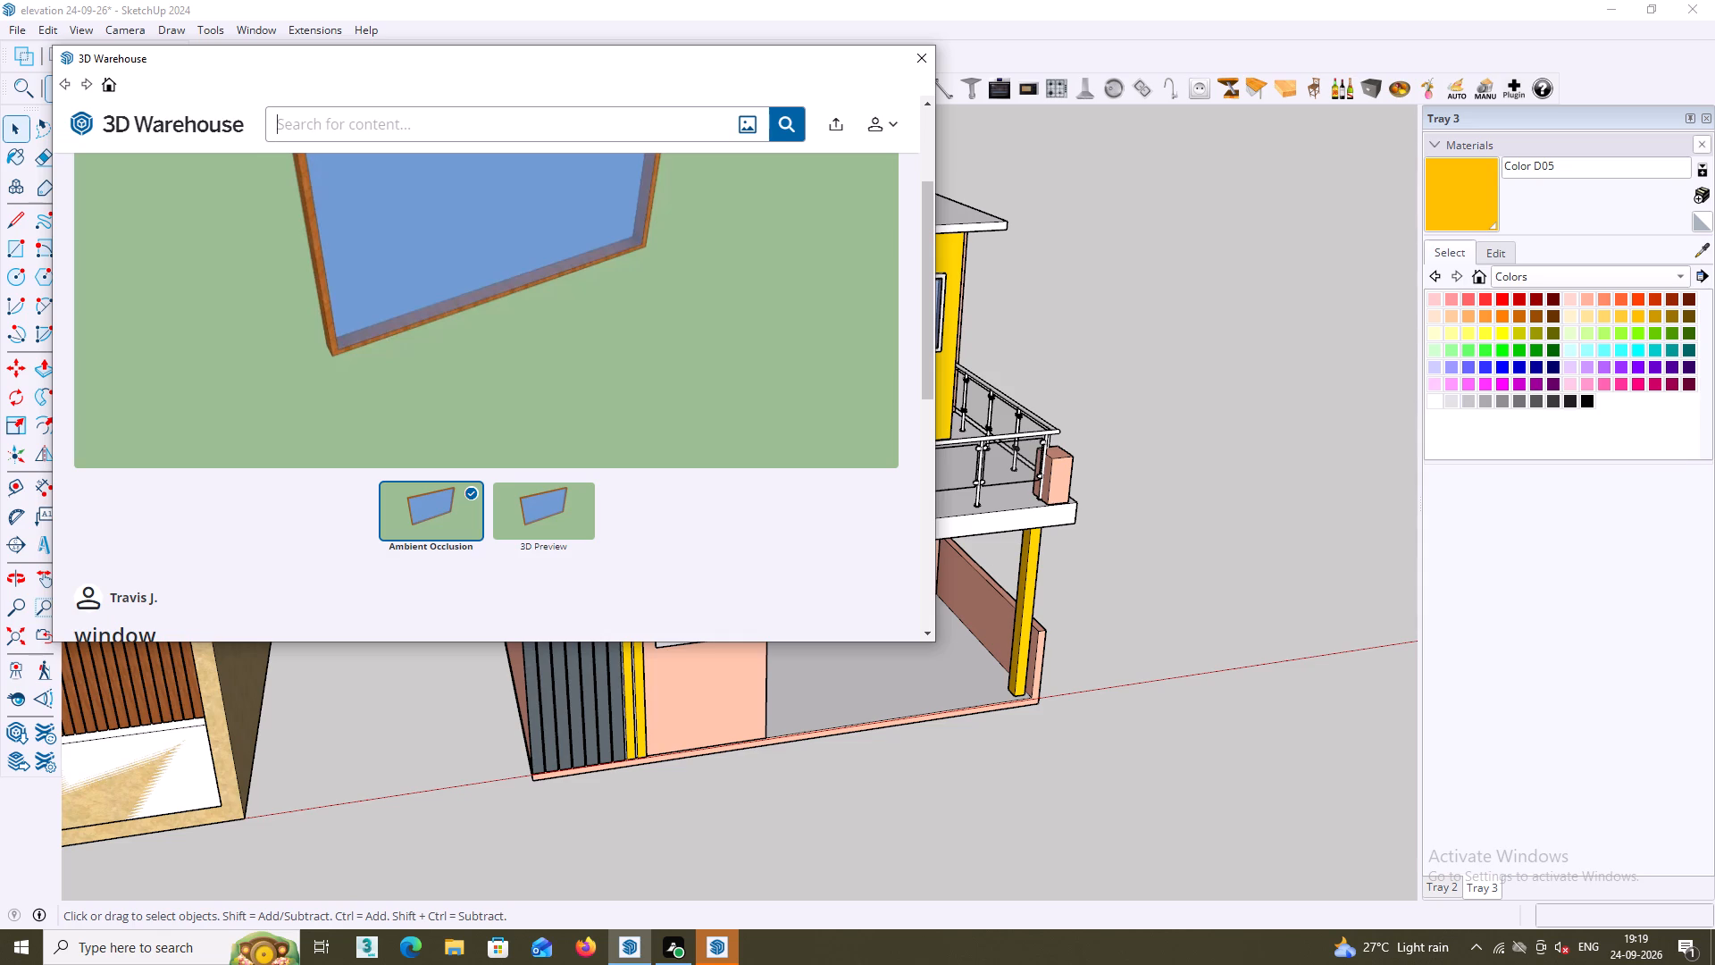
pyautogui.write('CNC')
pyautogui.press('space')
pyautogui.write('PANEL')
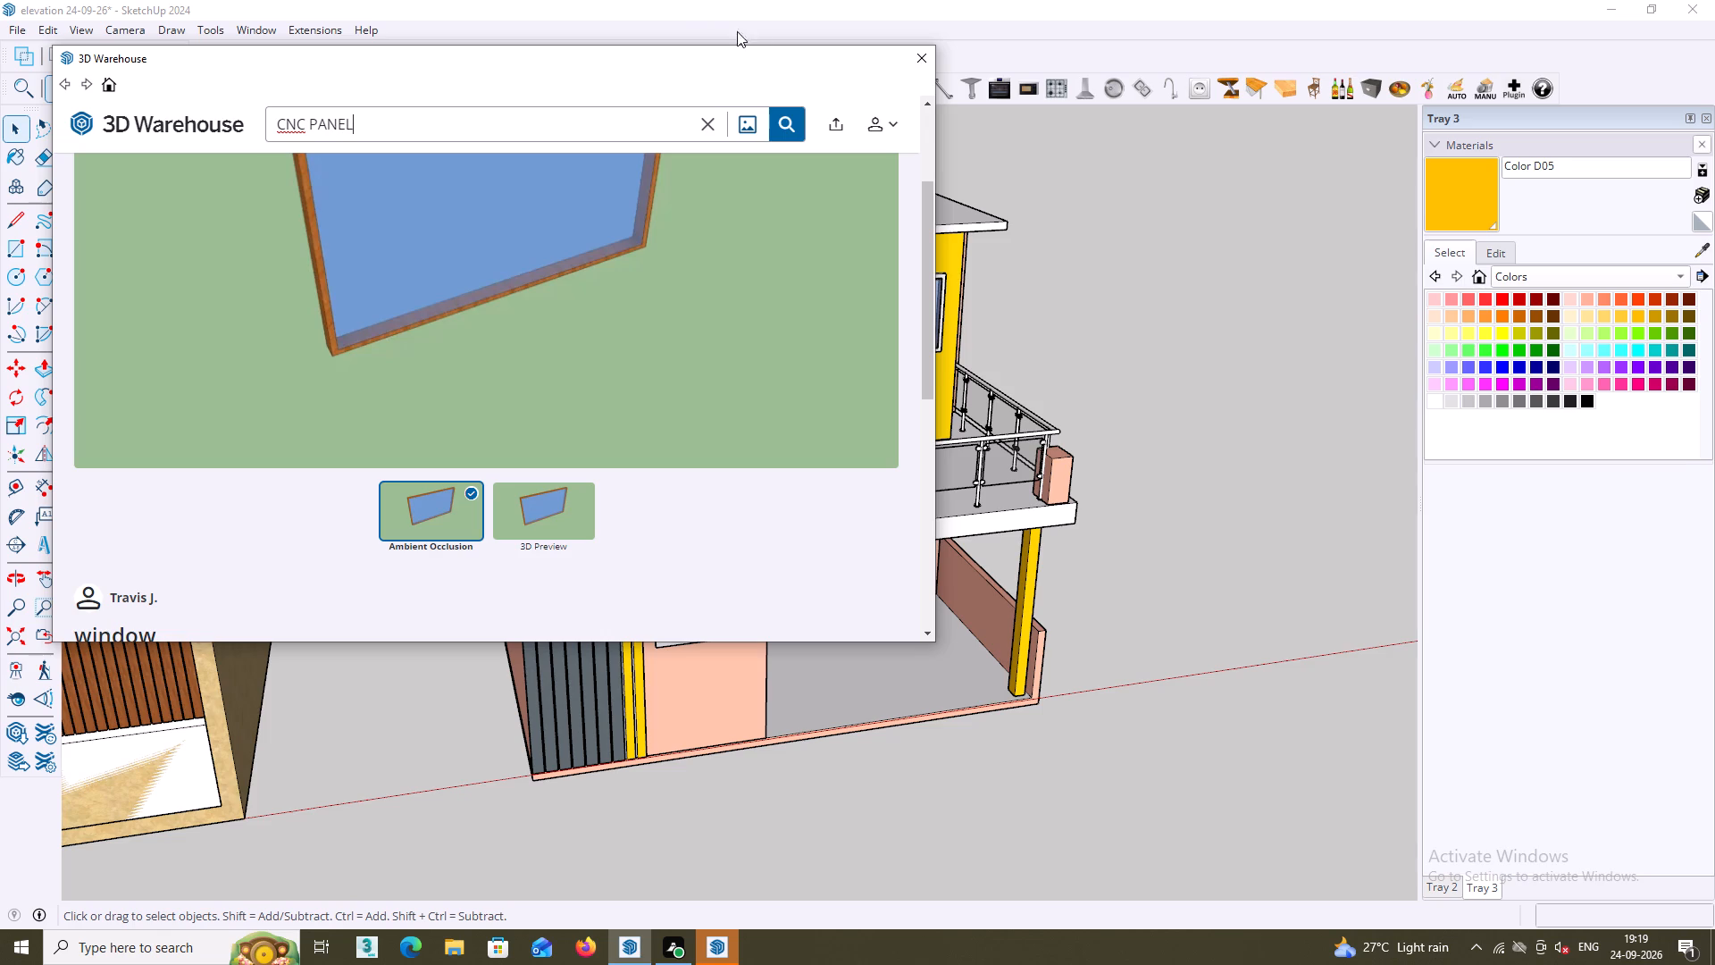
pyautogui.click(807, 124)
pyautogui.click(779, 130)
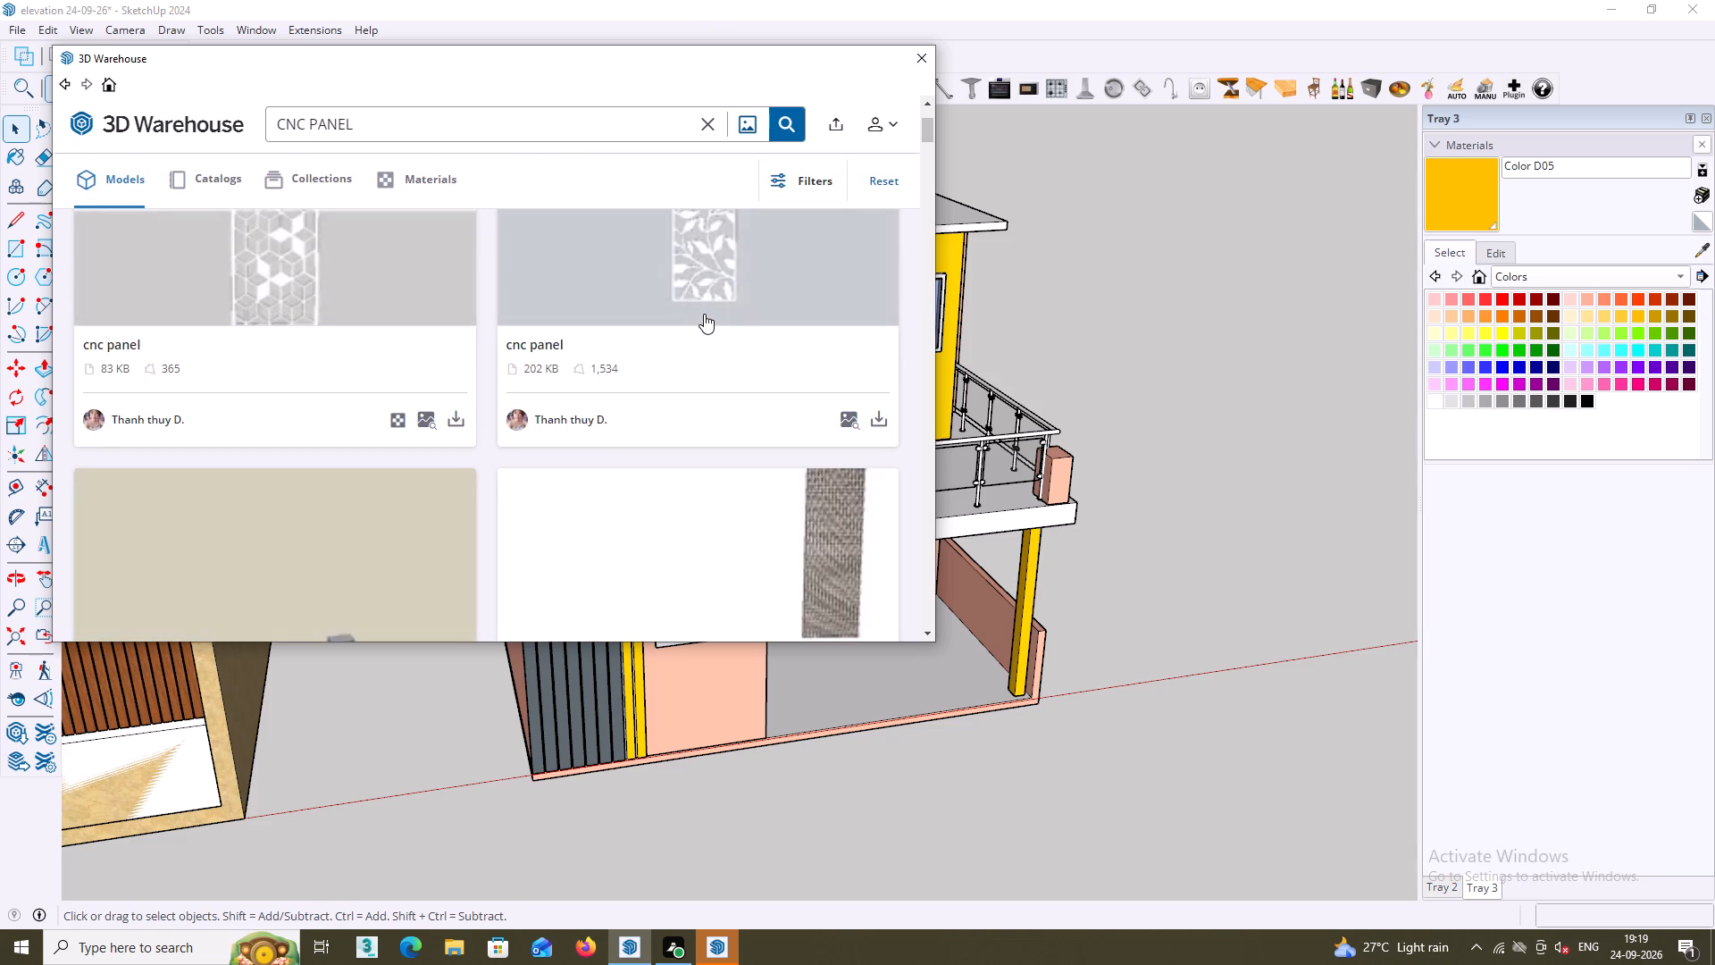
# Look through the CNC panel models for a tall perforated design to suit the white strip on the front wall.
pyautogui.scroll(-2, 701, 351)
pyautogui.scroll(5, 704, 371)
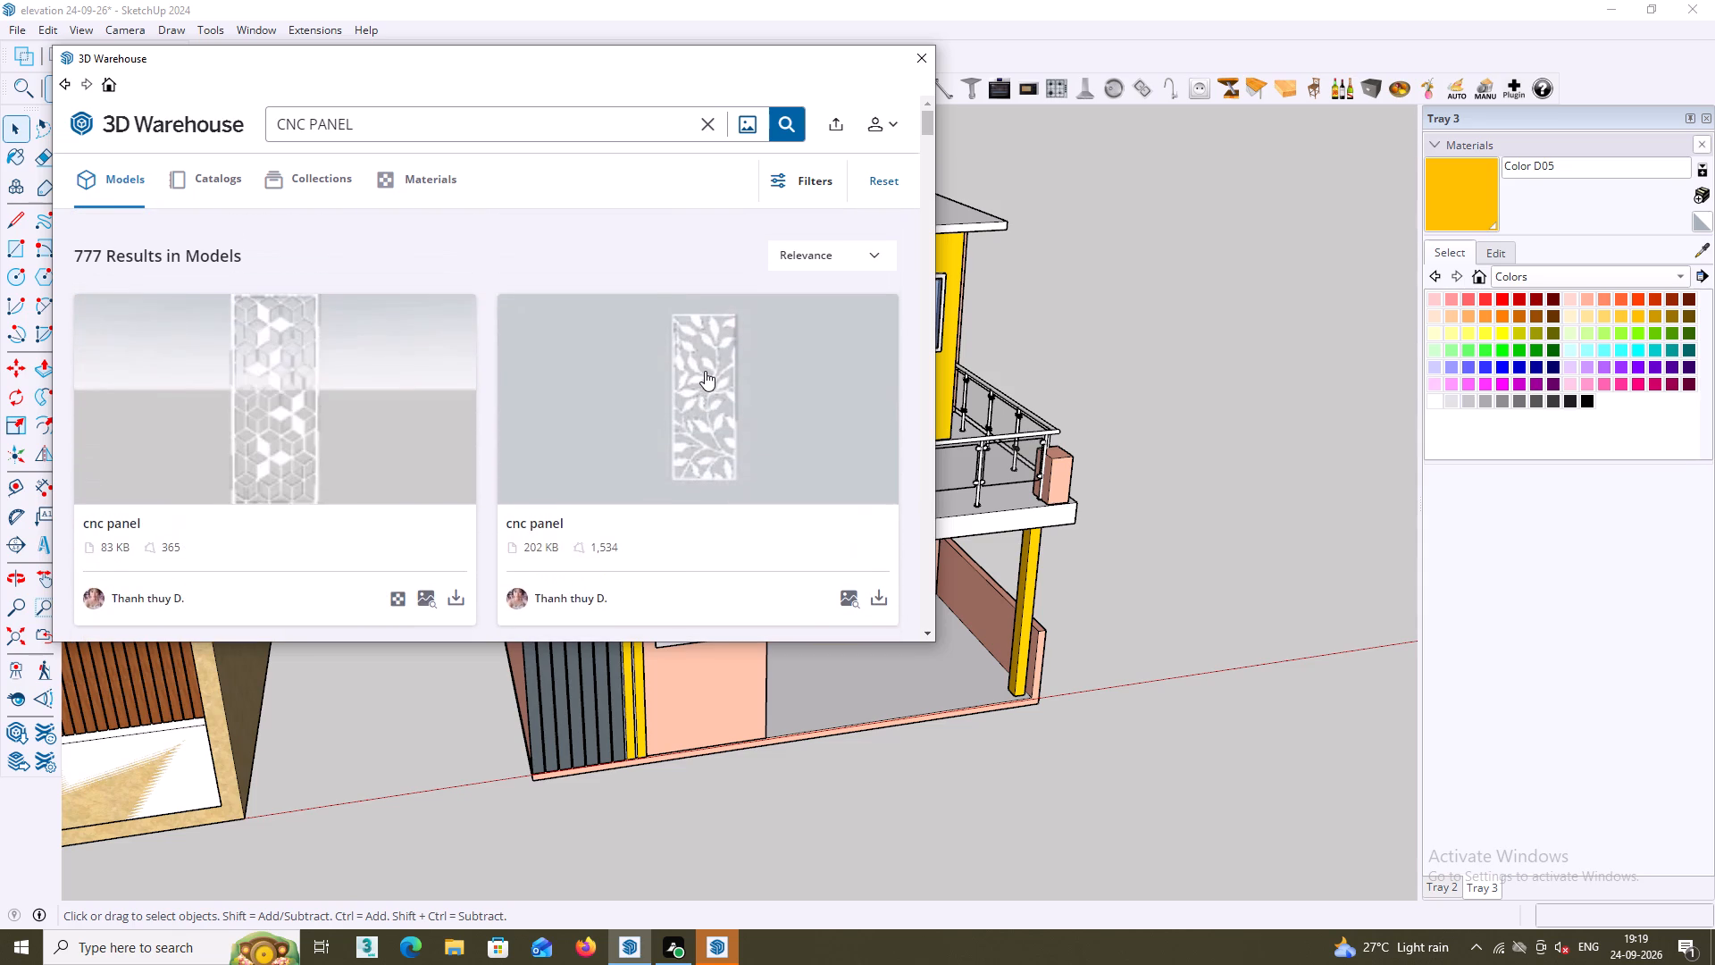
pyautogui.scroll(-6, 685, 415)
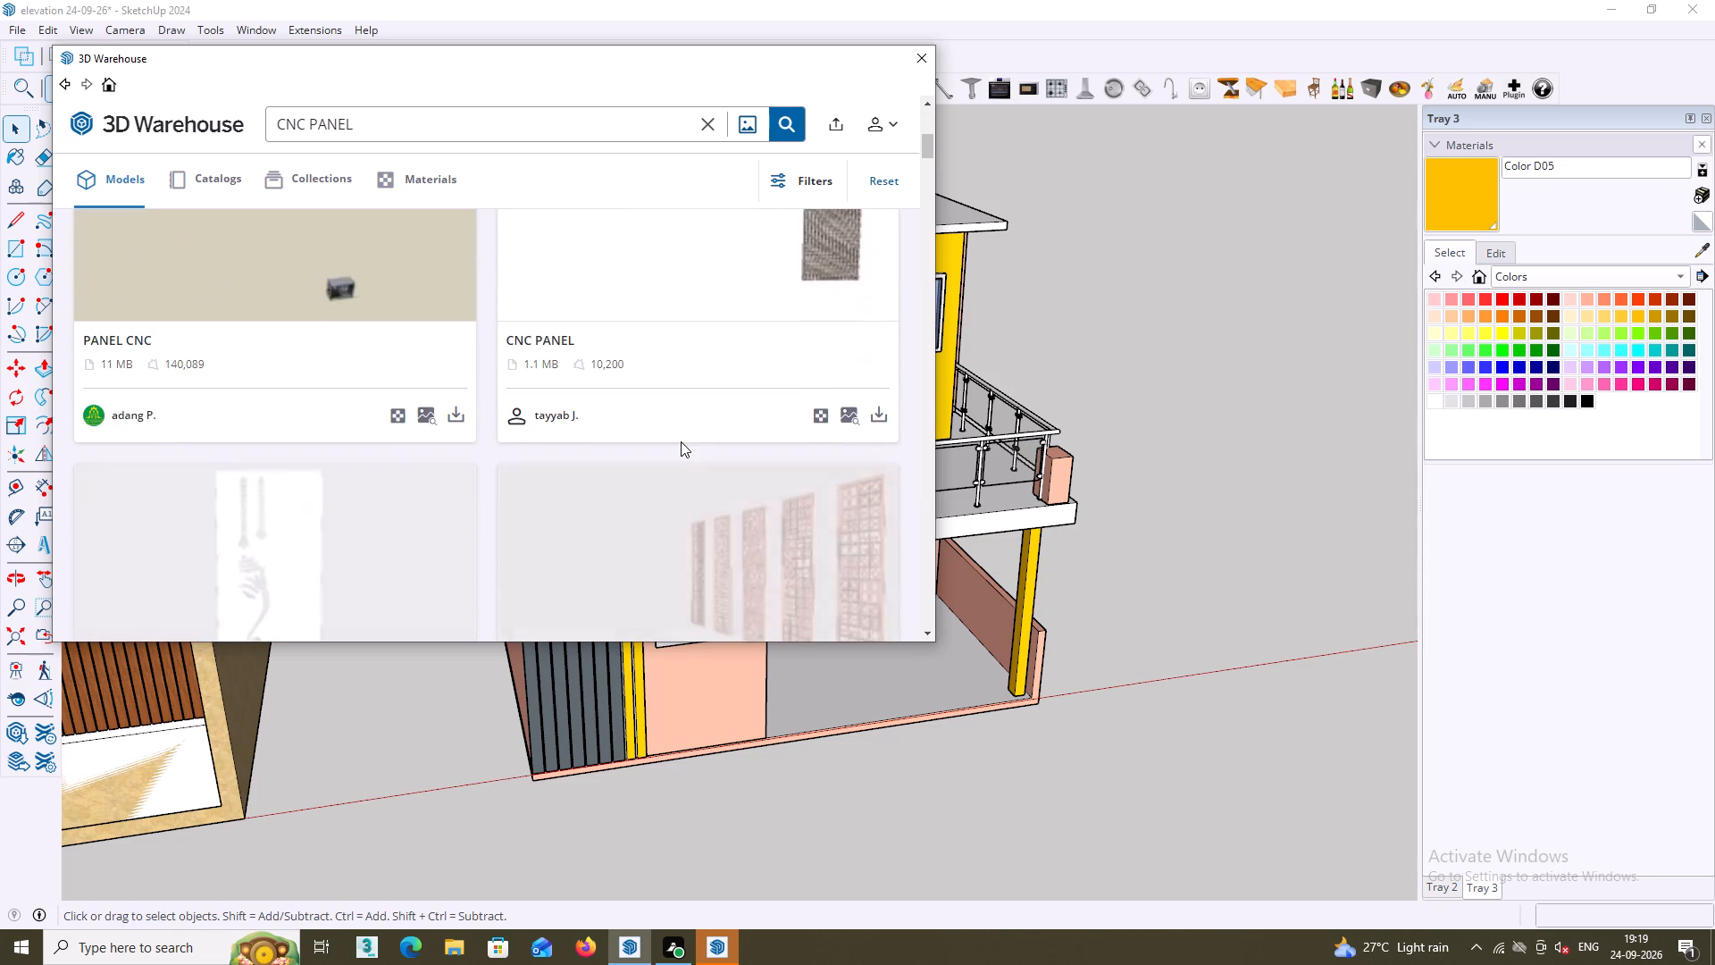
pyautogui.scroll(-6, 681, 447)
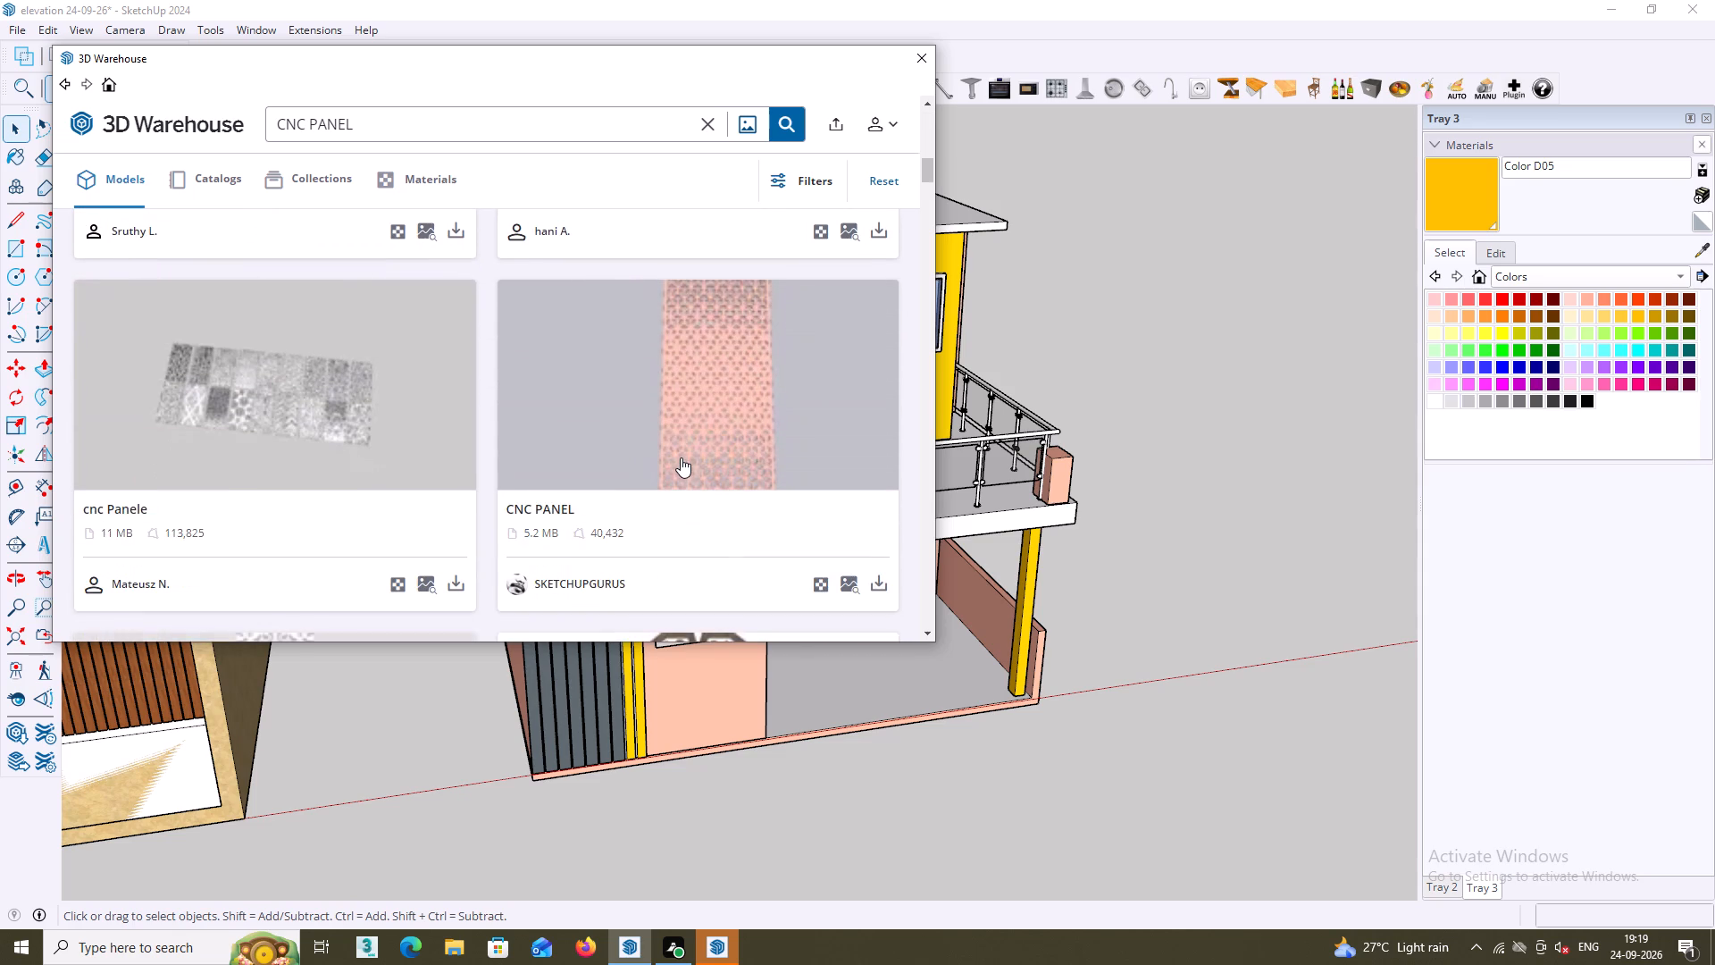
pyautogui.scroll(-9, 681, 458)
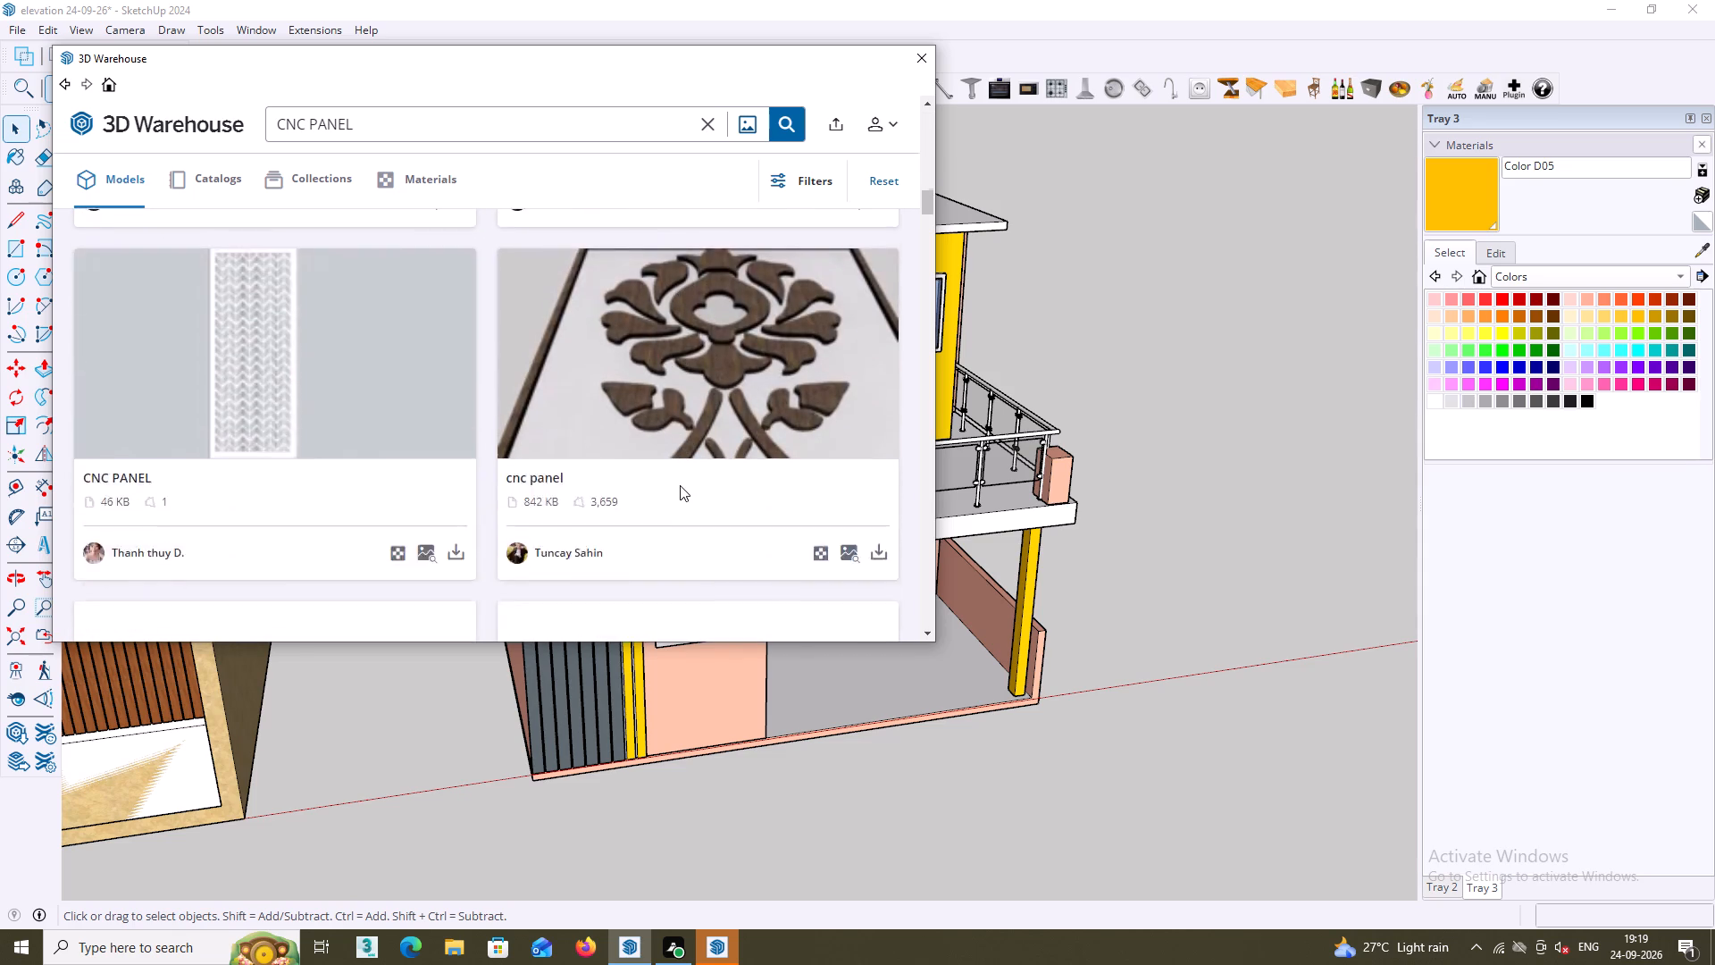
pyautogui.scroll(-2, 677, 483)
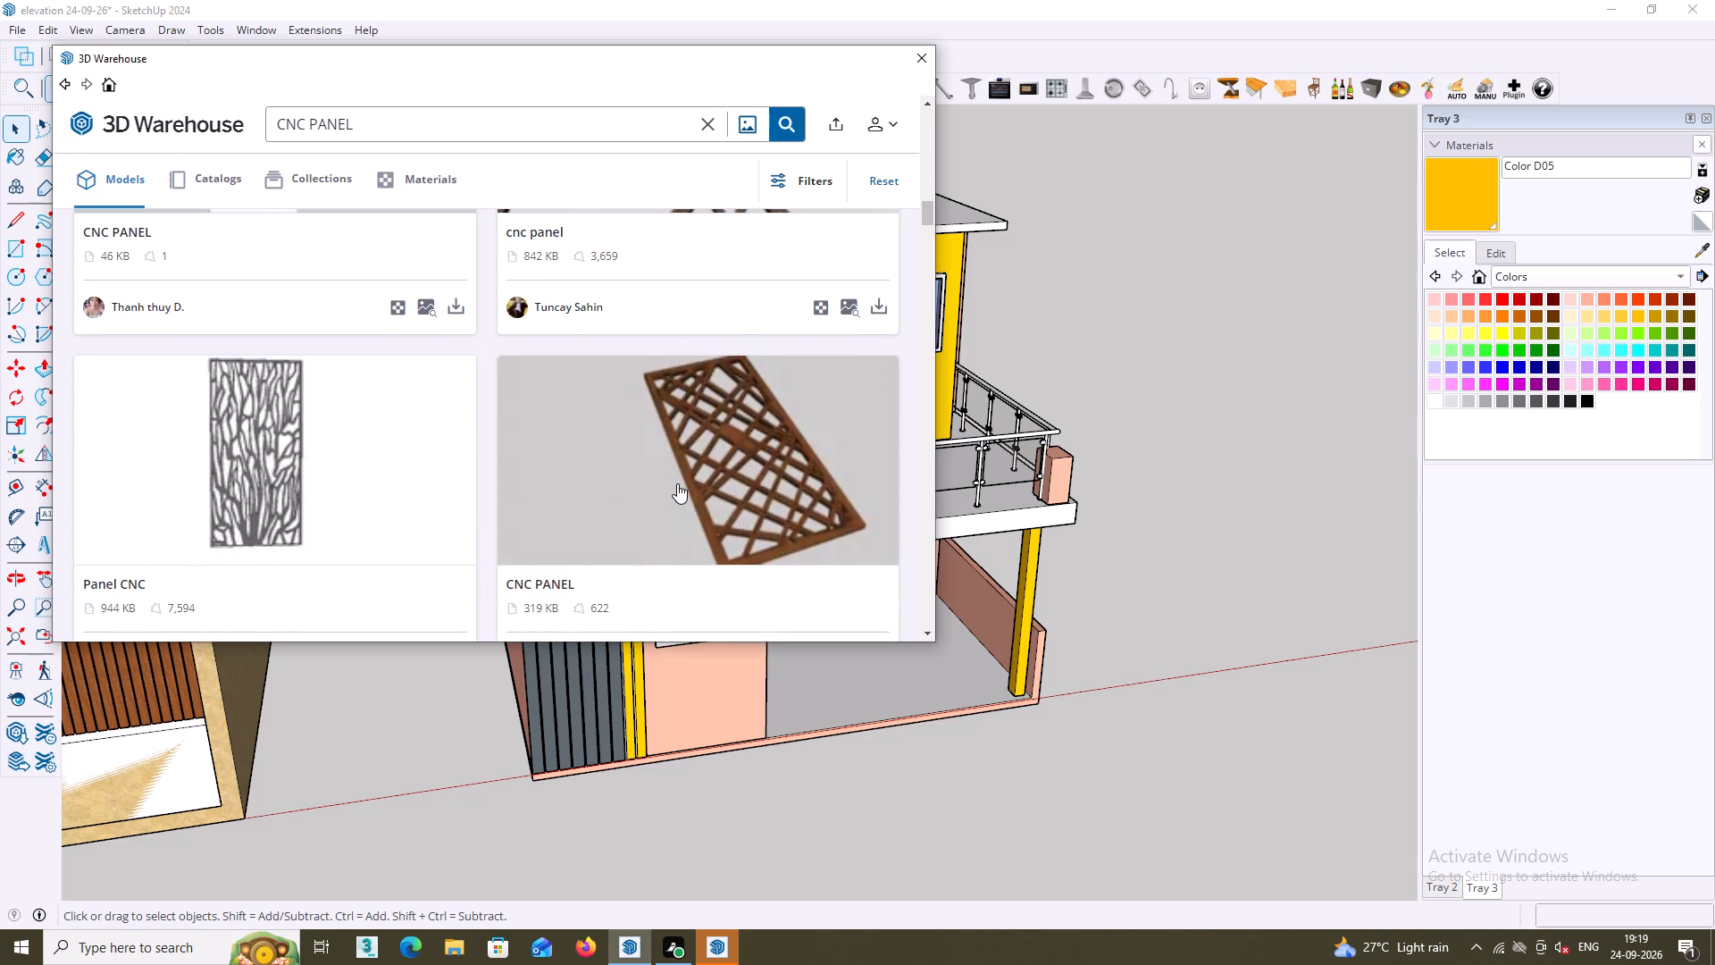
pyautogui.scroll(-10, 677, 483)
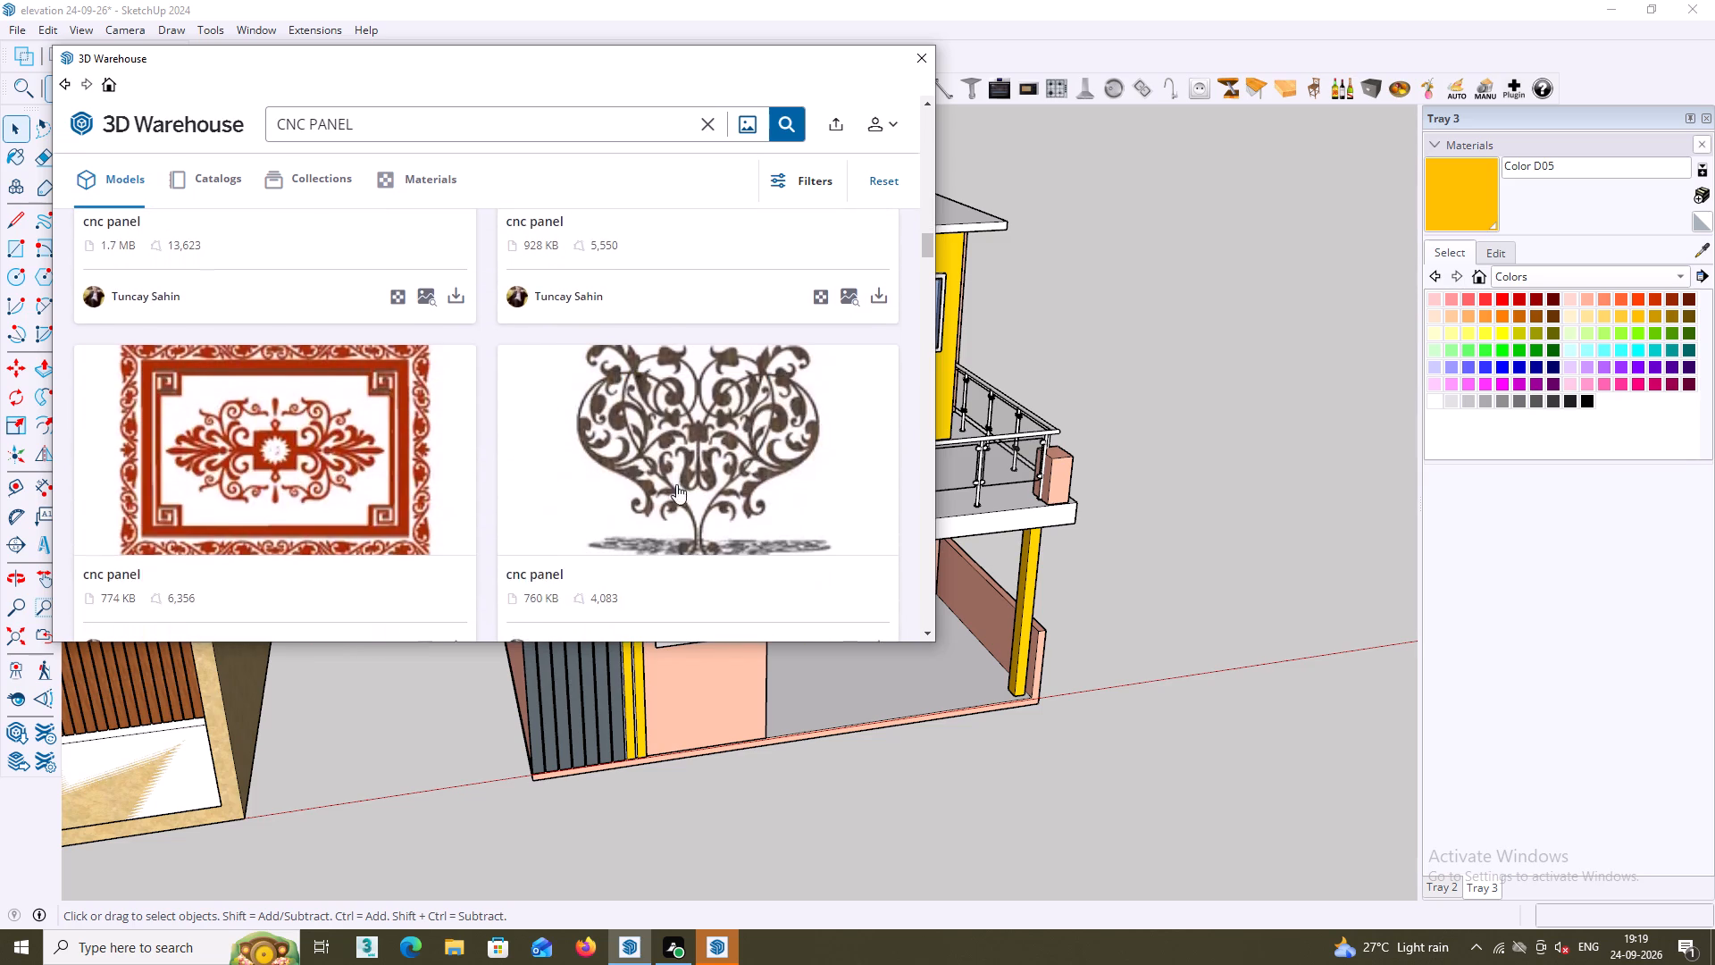
pyautogui.scroll(-5, 676, 484)
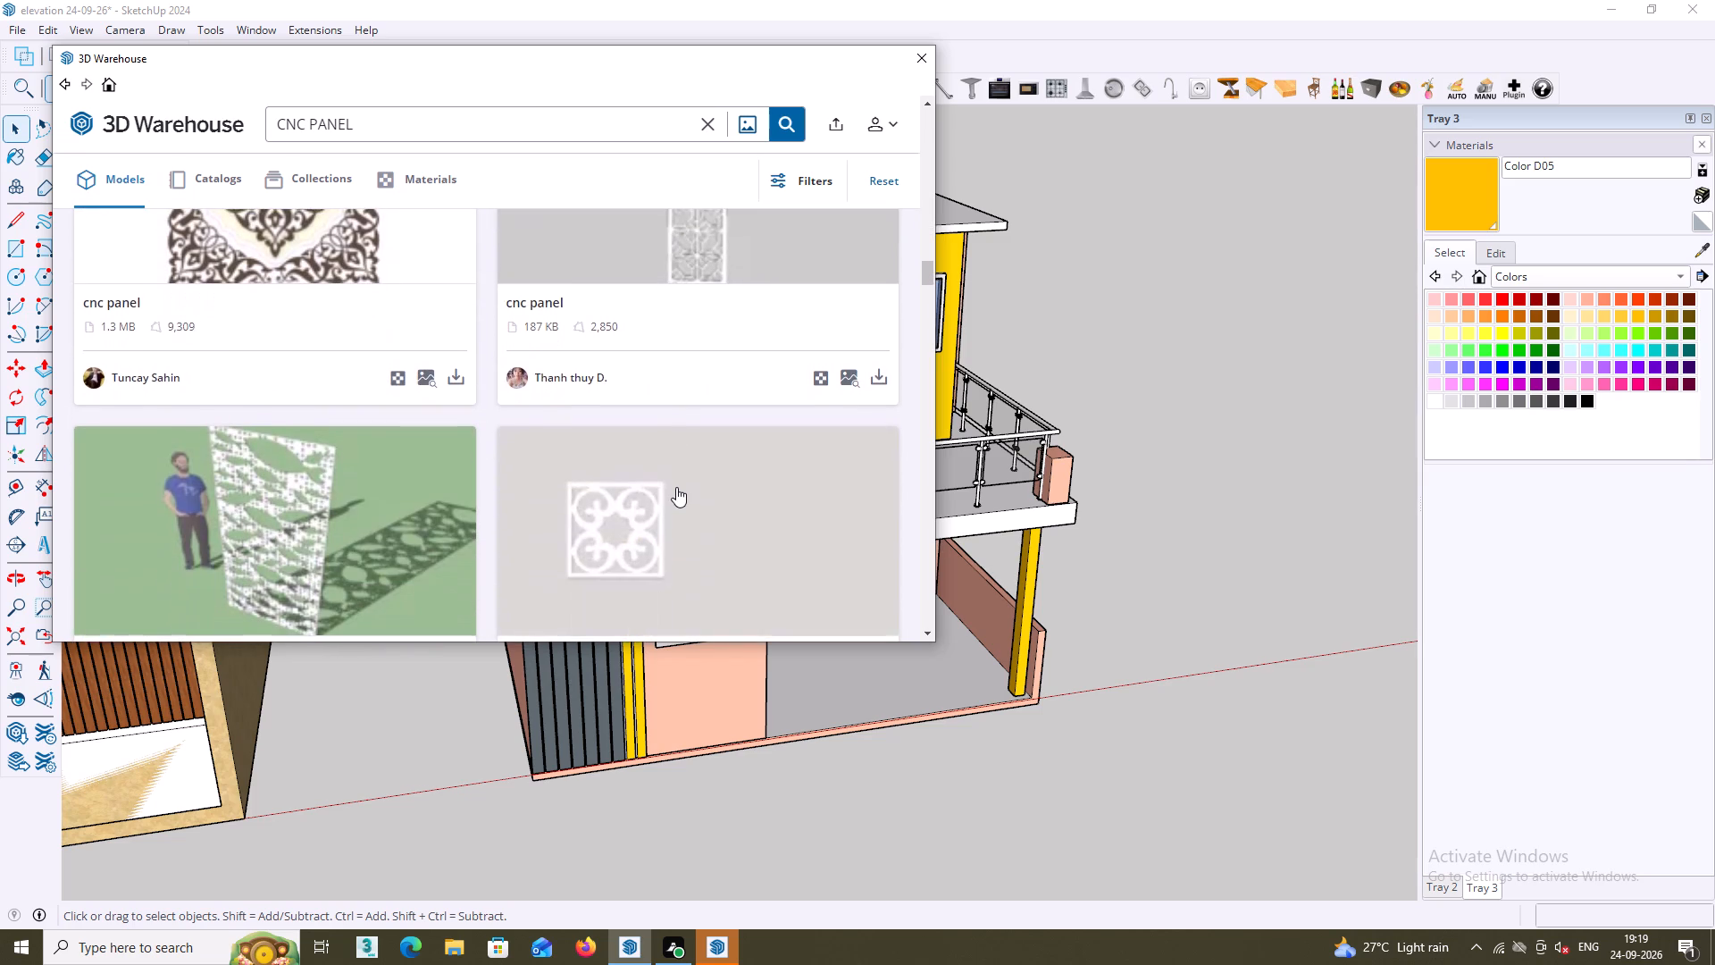
pyautogui.scroll(-6, 676, 487)
pyautogui.scroll(1, 676, 490)
pyautogui.scroll(-5, 676, 490)
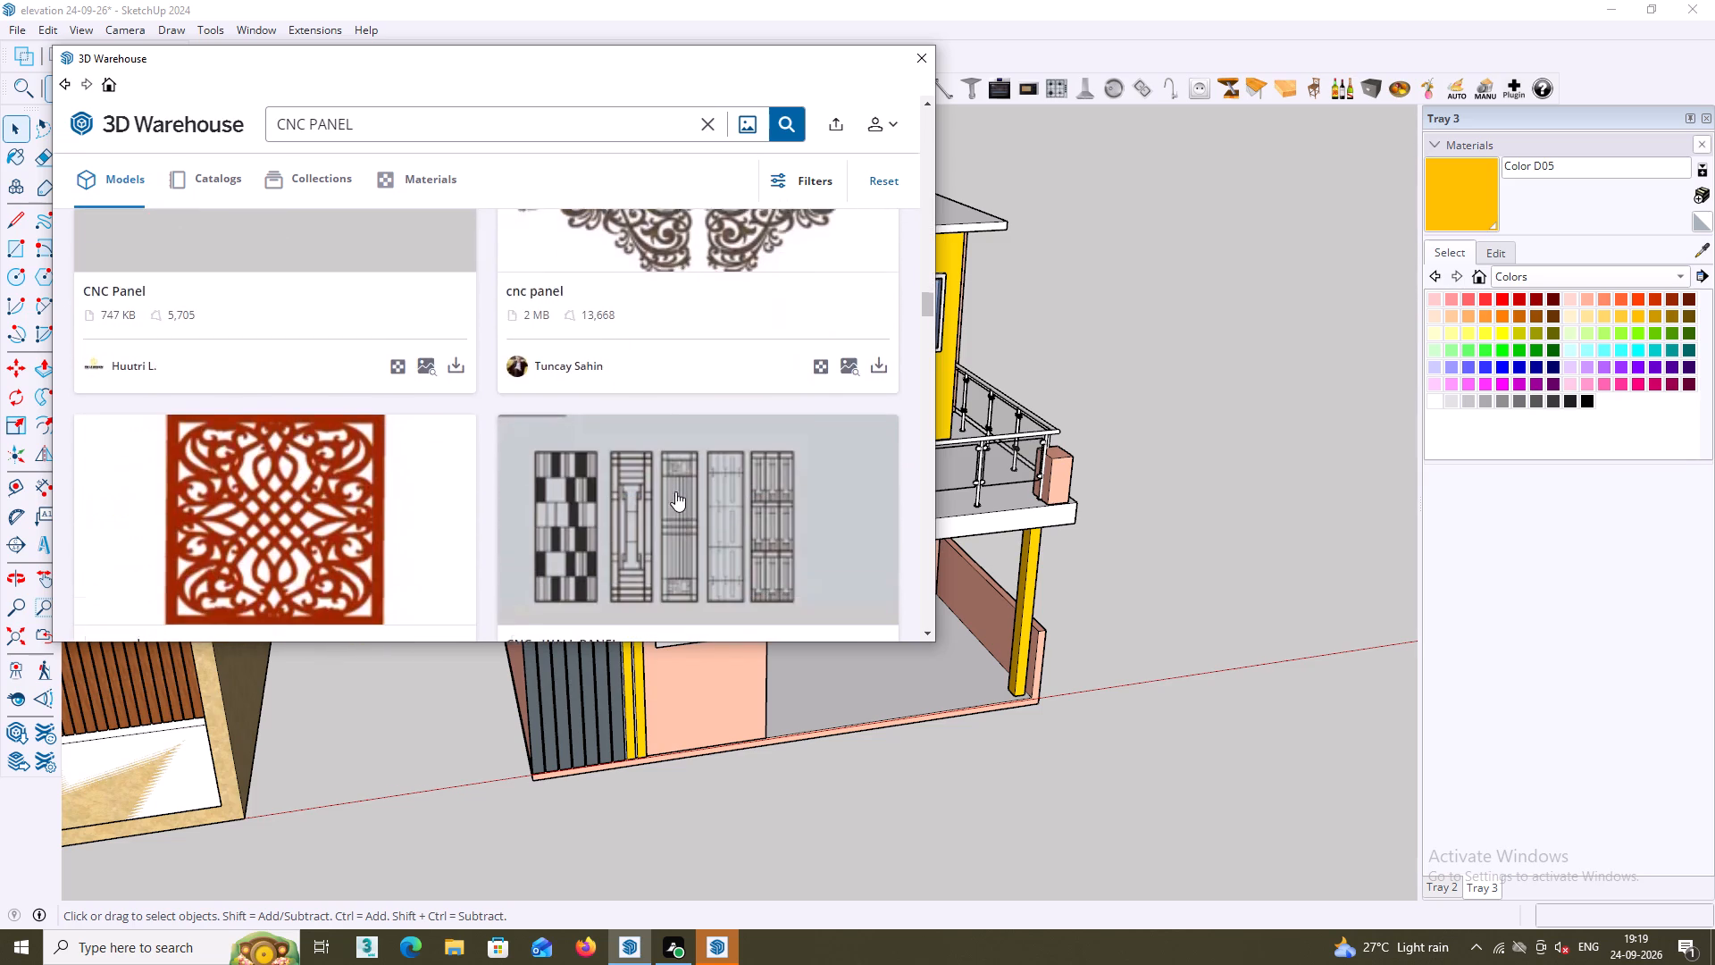
pyautogui.scroll(-8, 675, 493)
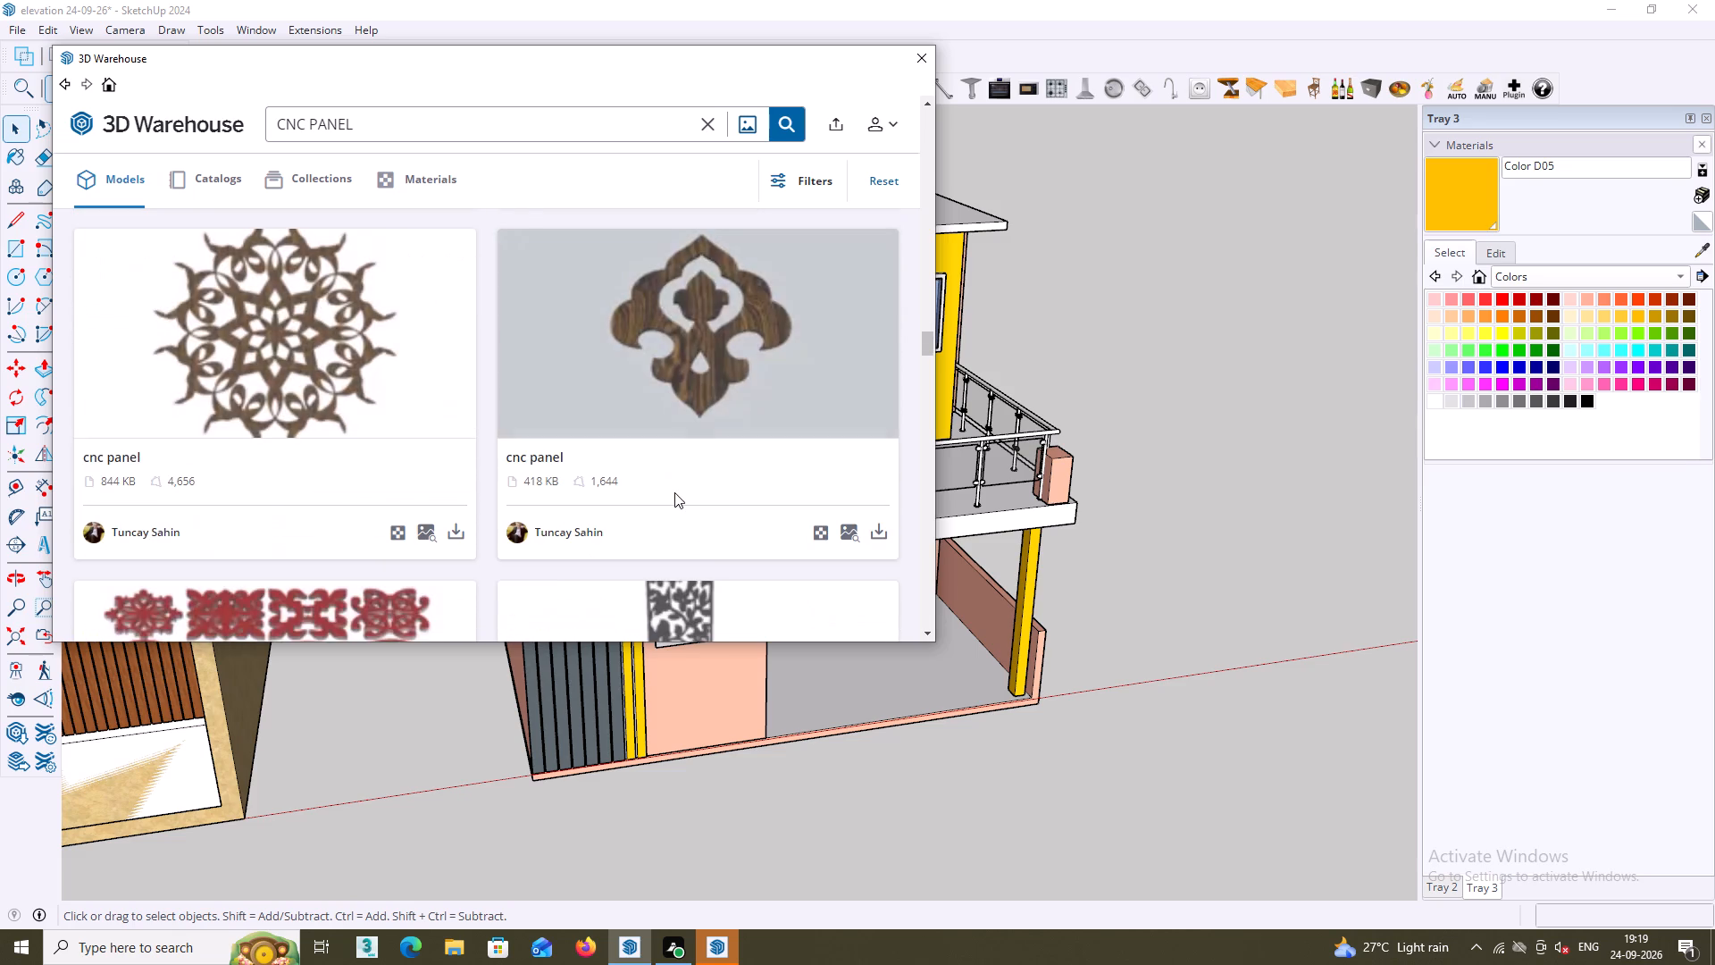
pyautogui.scroll(-3, 673, 491)
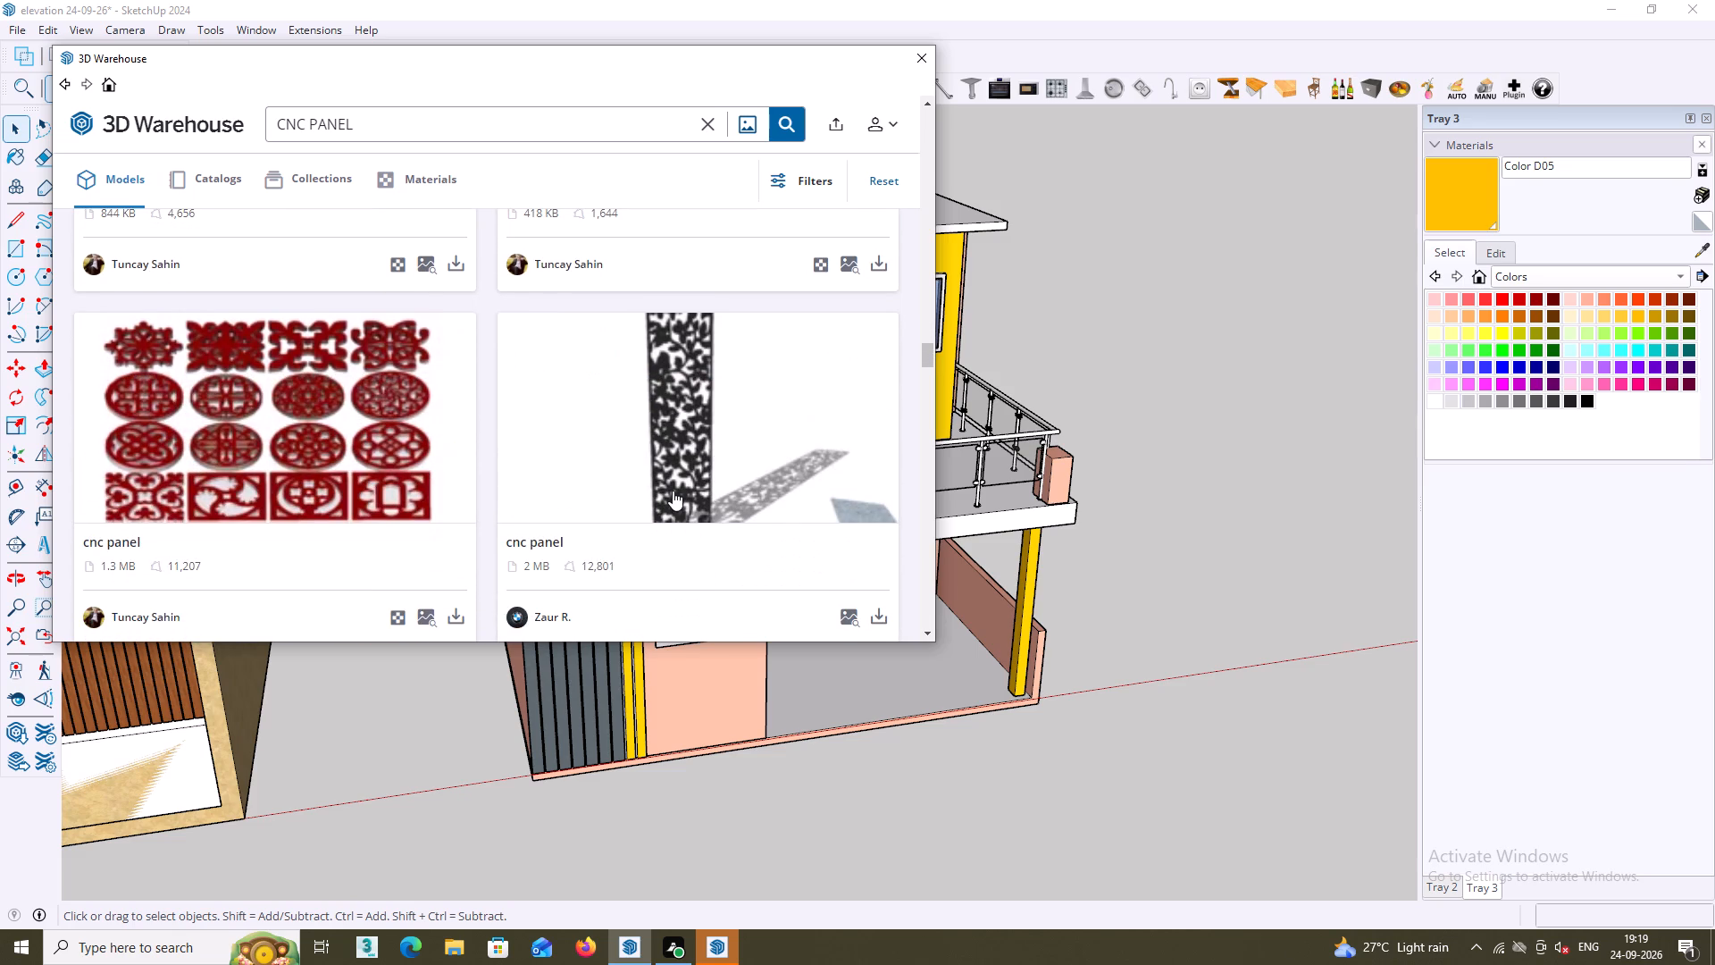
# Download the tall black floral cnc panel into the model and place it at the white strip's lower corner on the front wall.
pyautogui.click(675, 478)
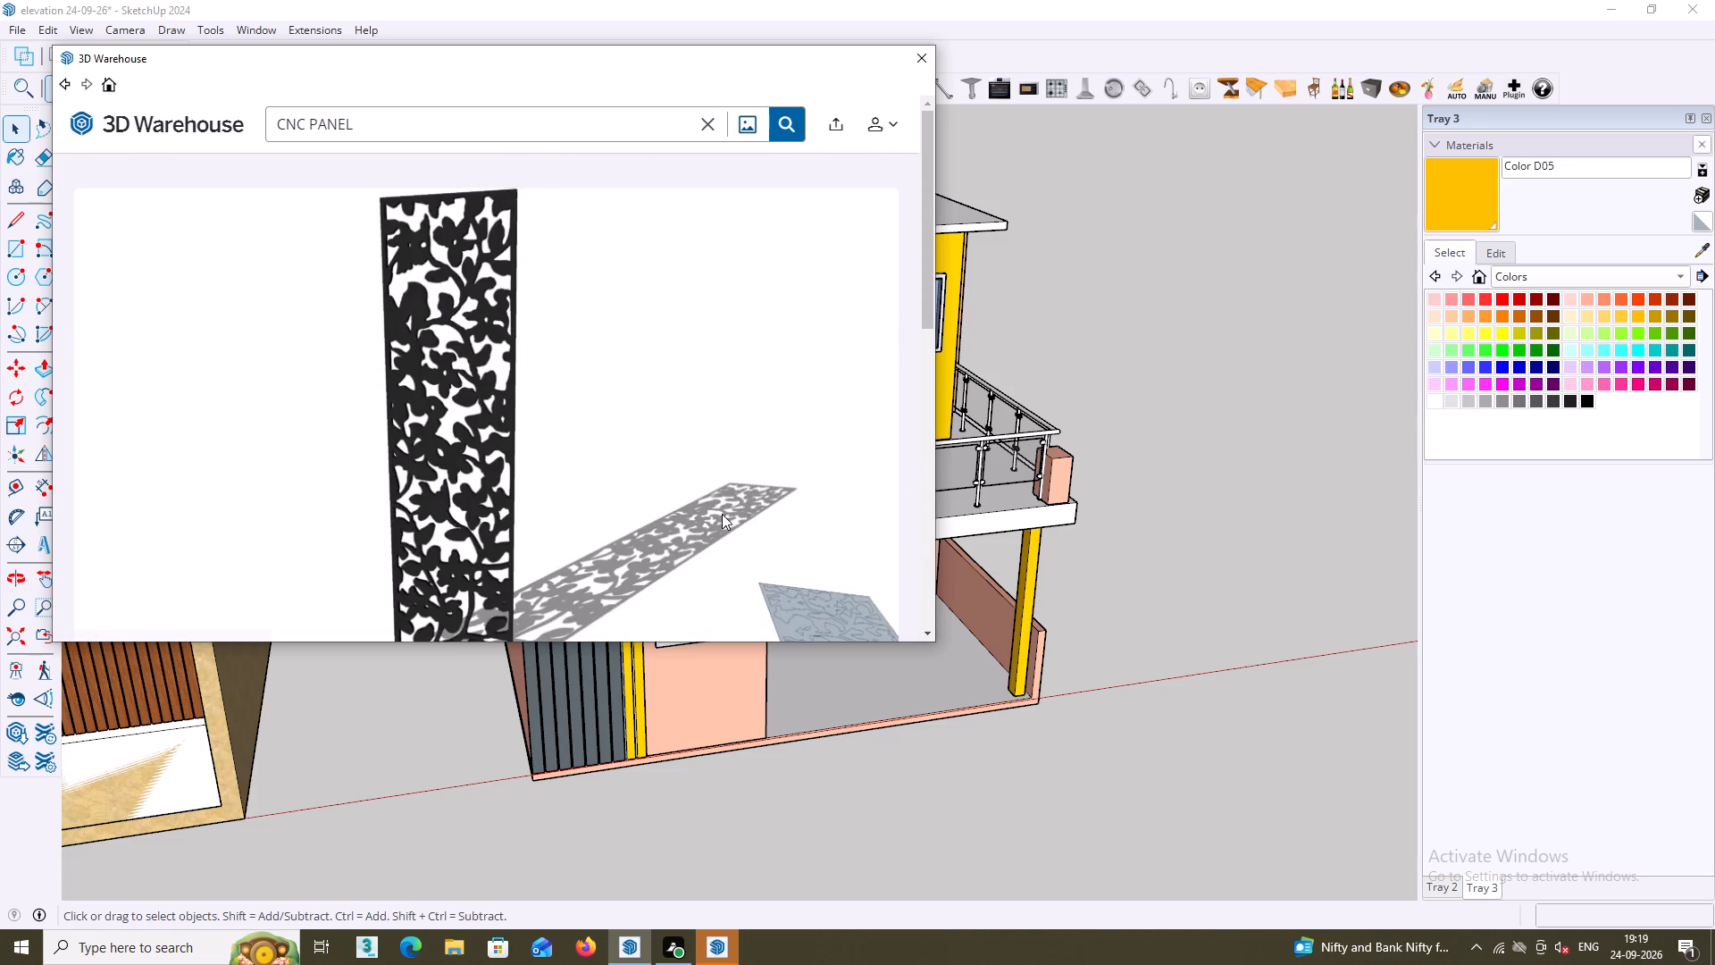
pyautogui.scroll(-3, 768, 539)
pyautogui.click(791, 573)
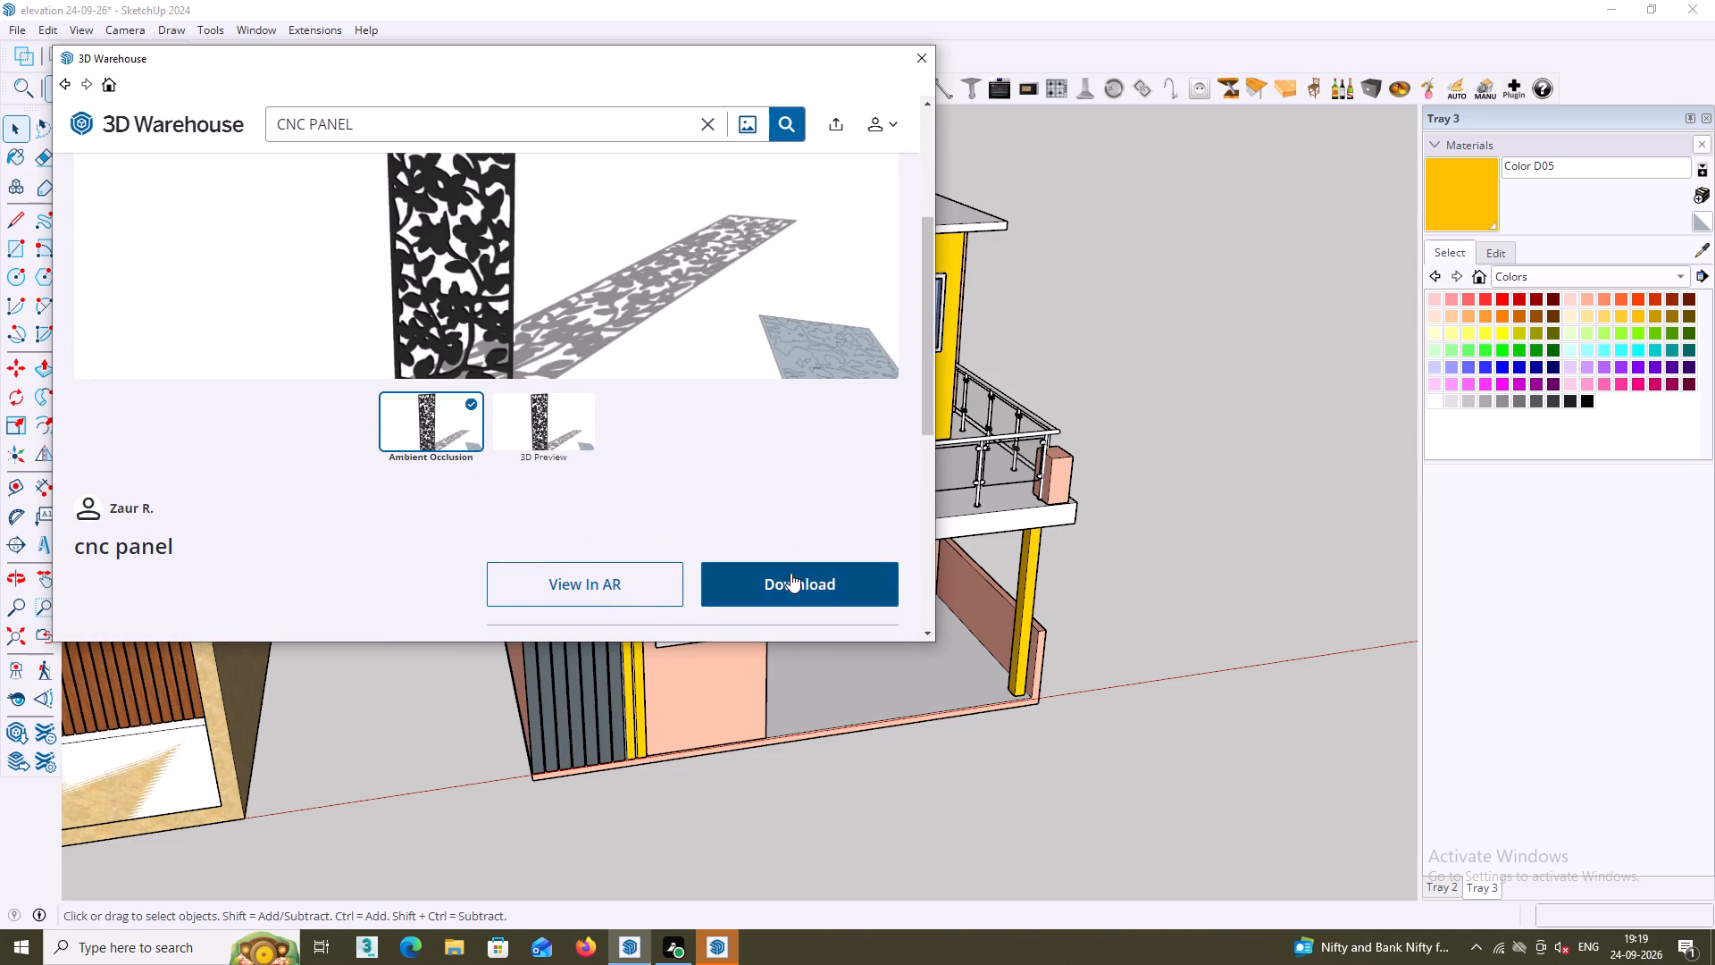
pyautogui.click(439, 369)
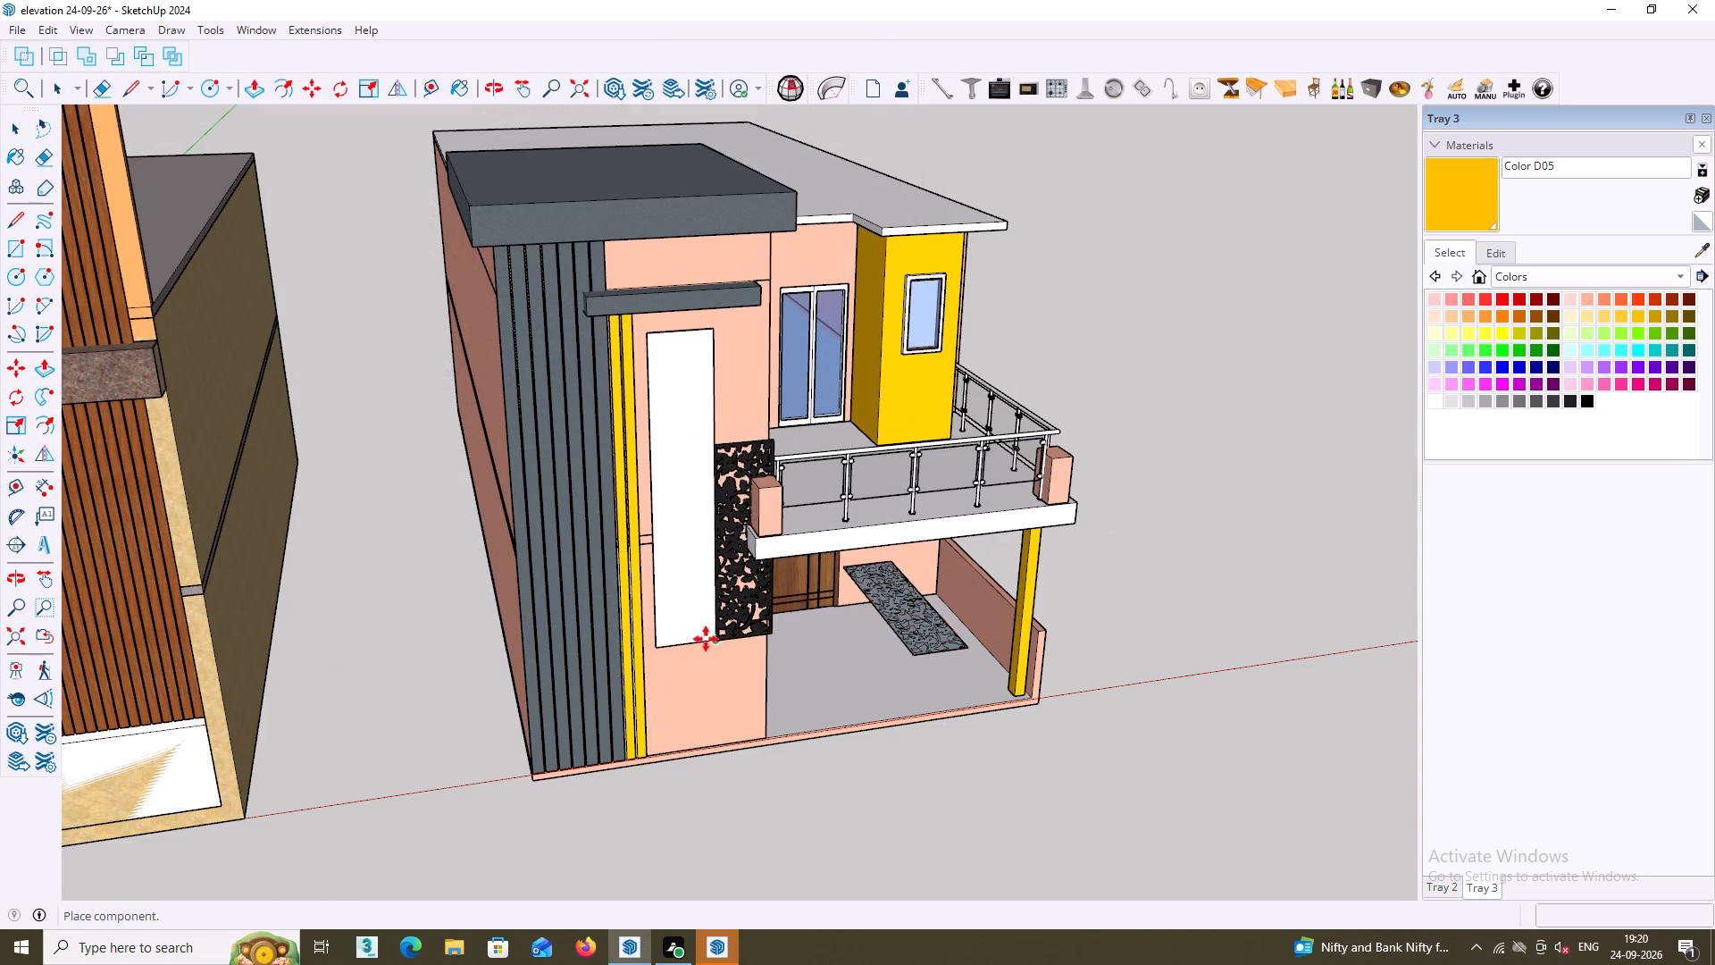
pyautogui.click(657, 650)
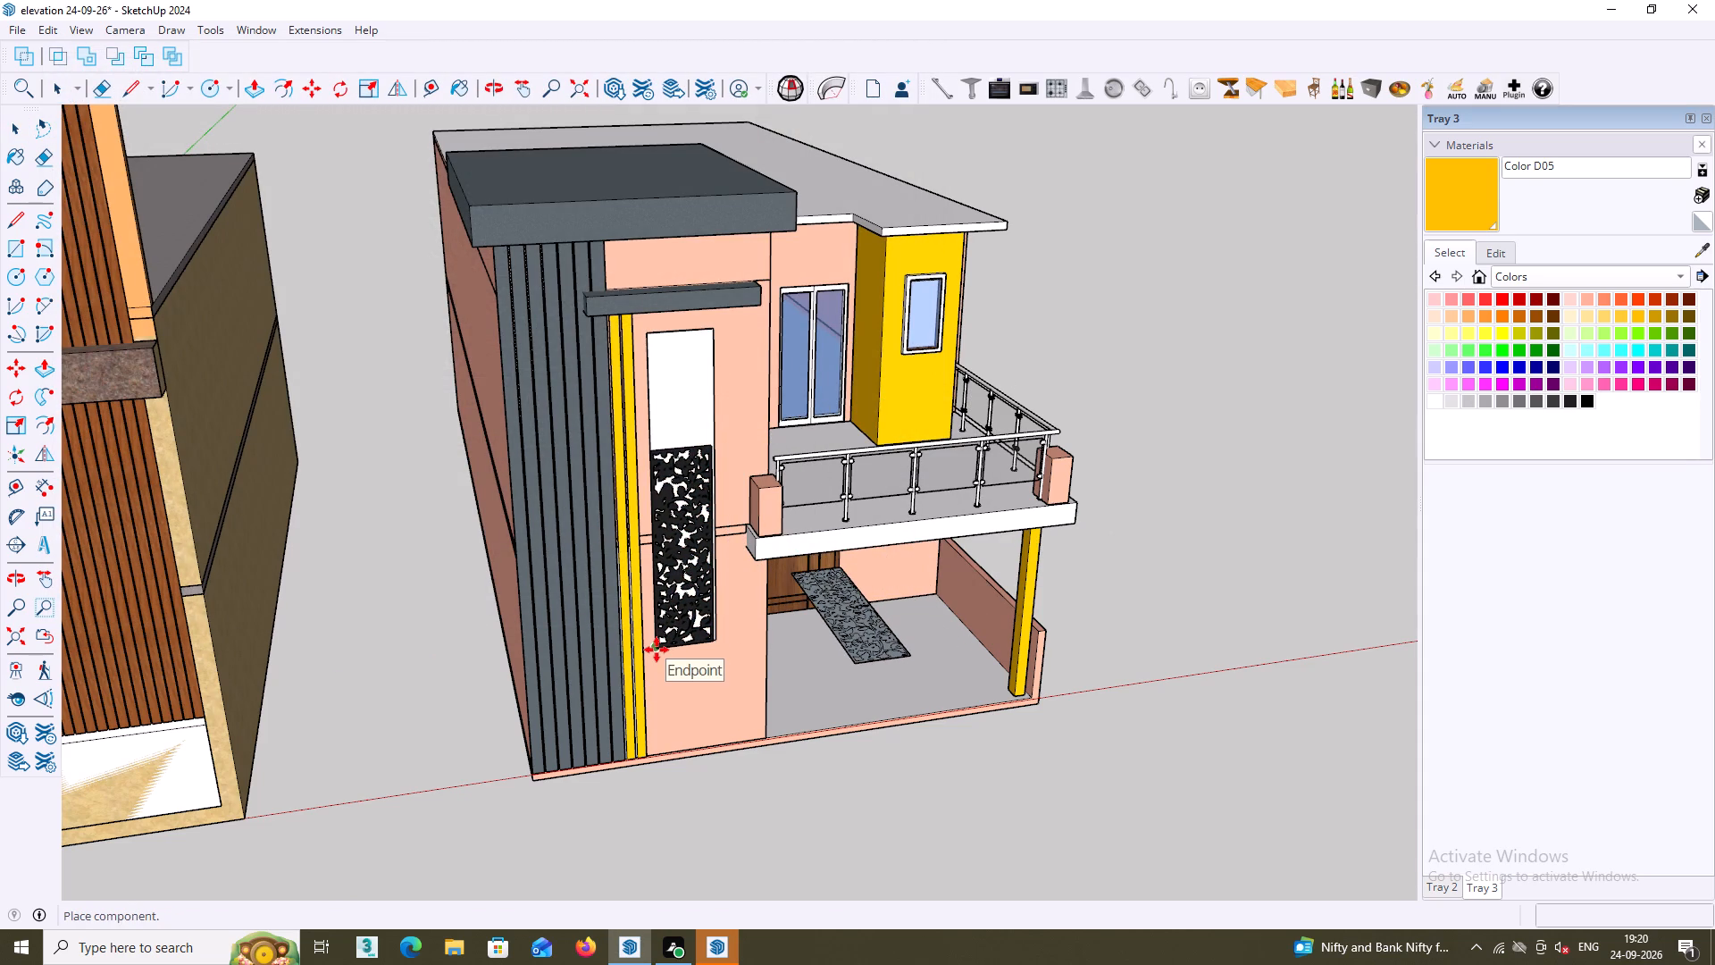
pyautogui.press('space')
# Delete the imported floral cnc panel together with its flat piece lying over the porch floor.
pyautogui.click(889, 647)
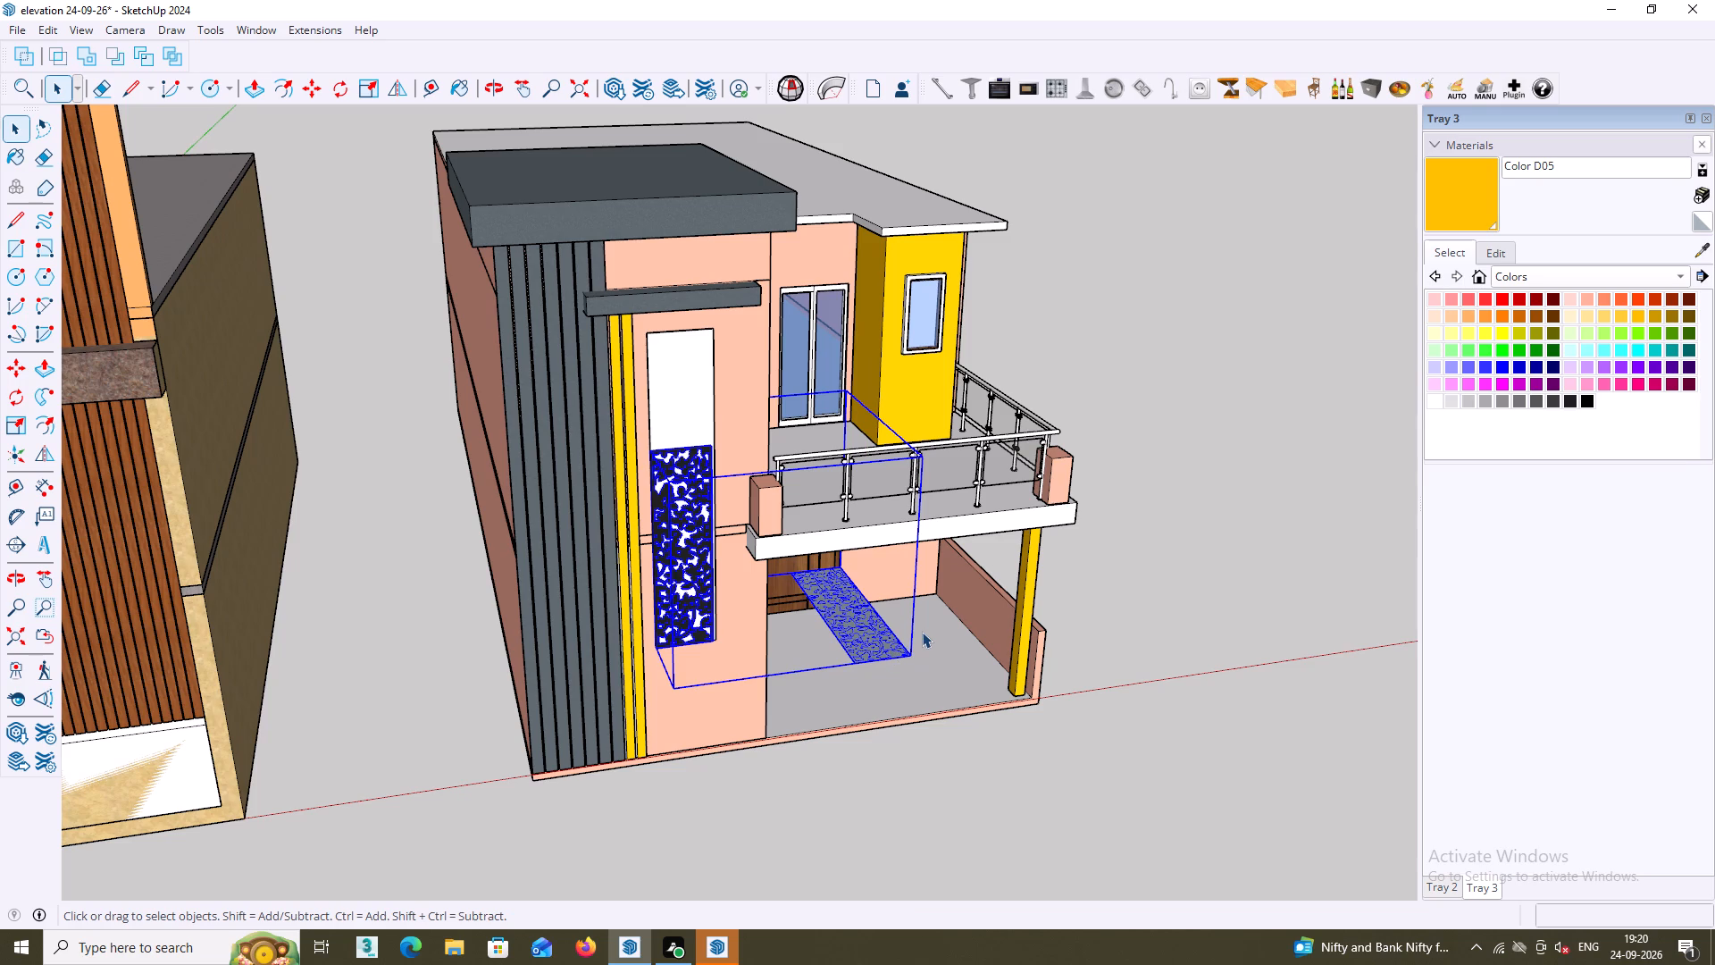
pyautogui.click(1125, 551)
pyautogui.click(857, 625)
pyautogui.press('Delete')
# Search the 3D Warehouse again for "CNC PANEL" models.
pyautogui.scroll(-2, 853, 621)
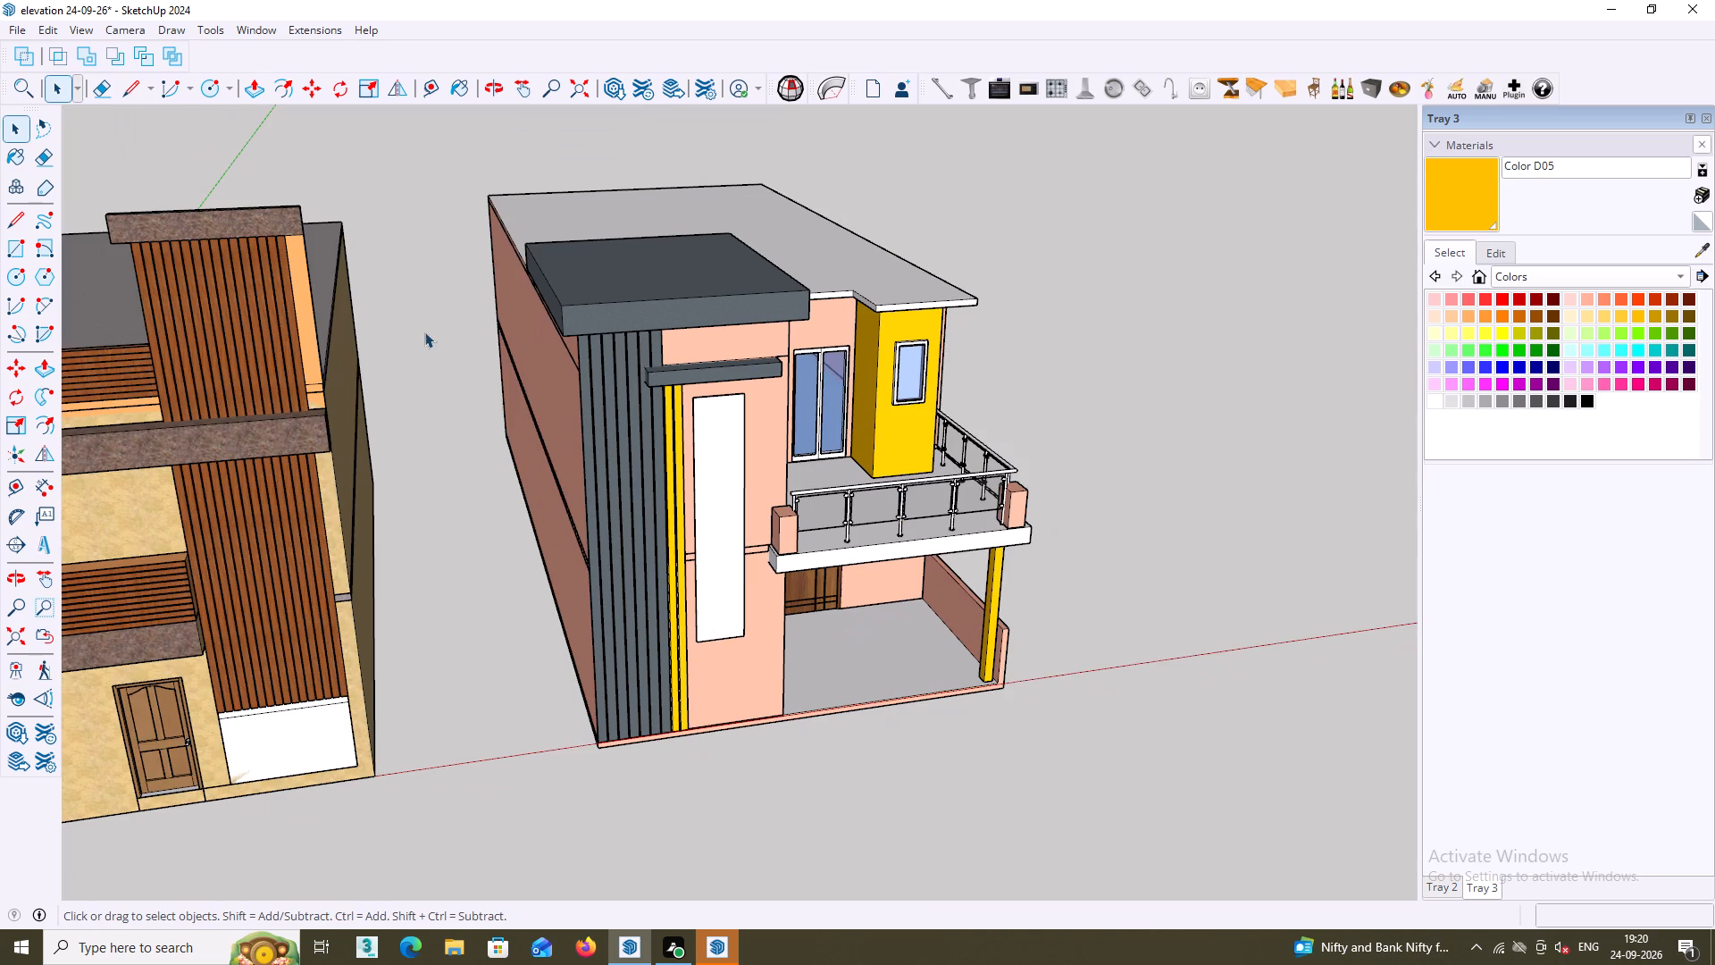
pyautogui.click(270, 27)
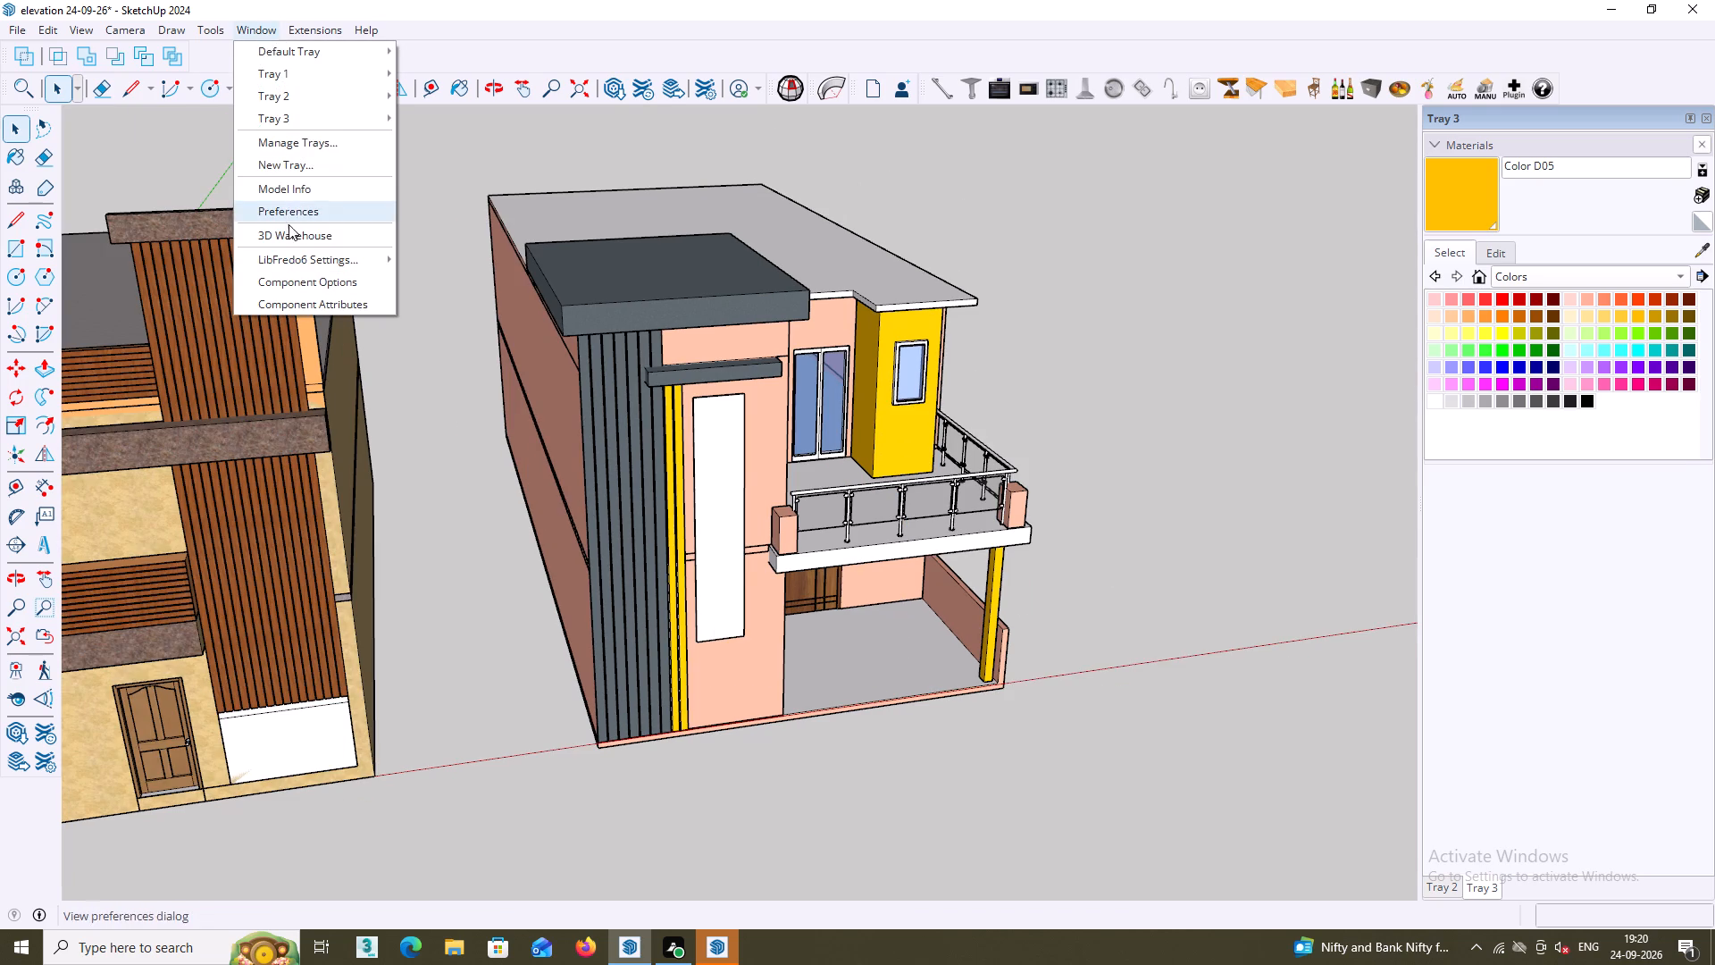
pyautogui.click(291, 234)
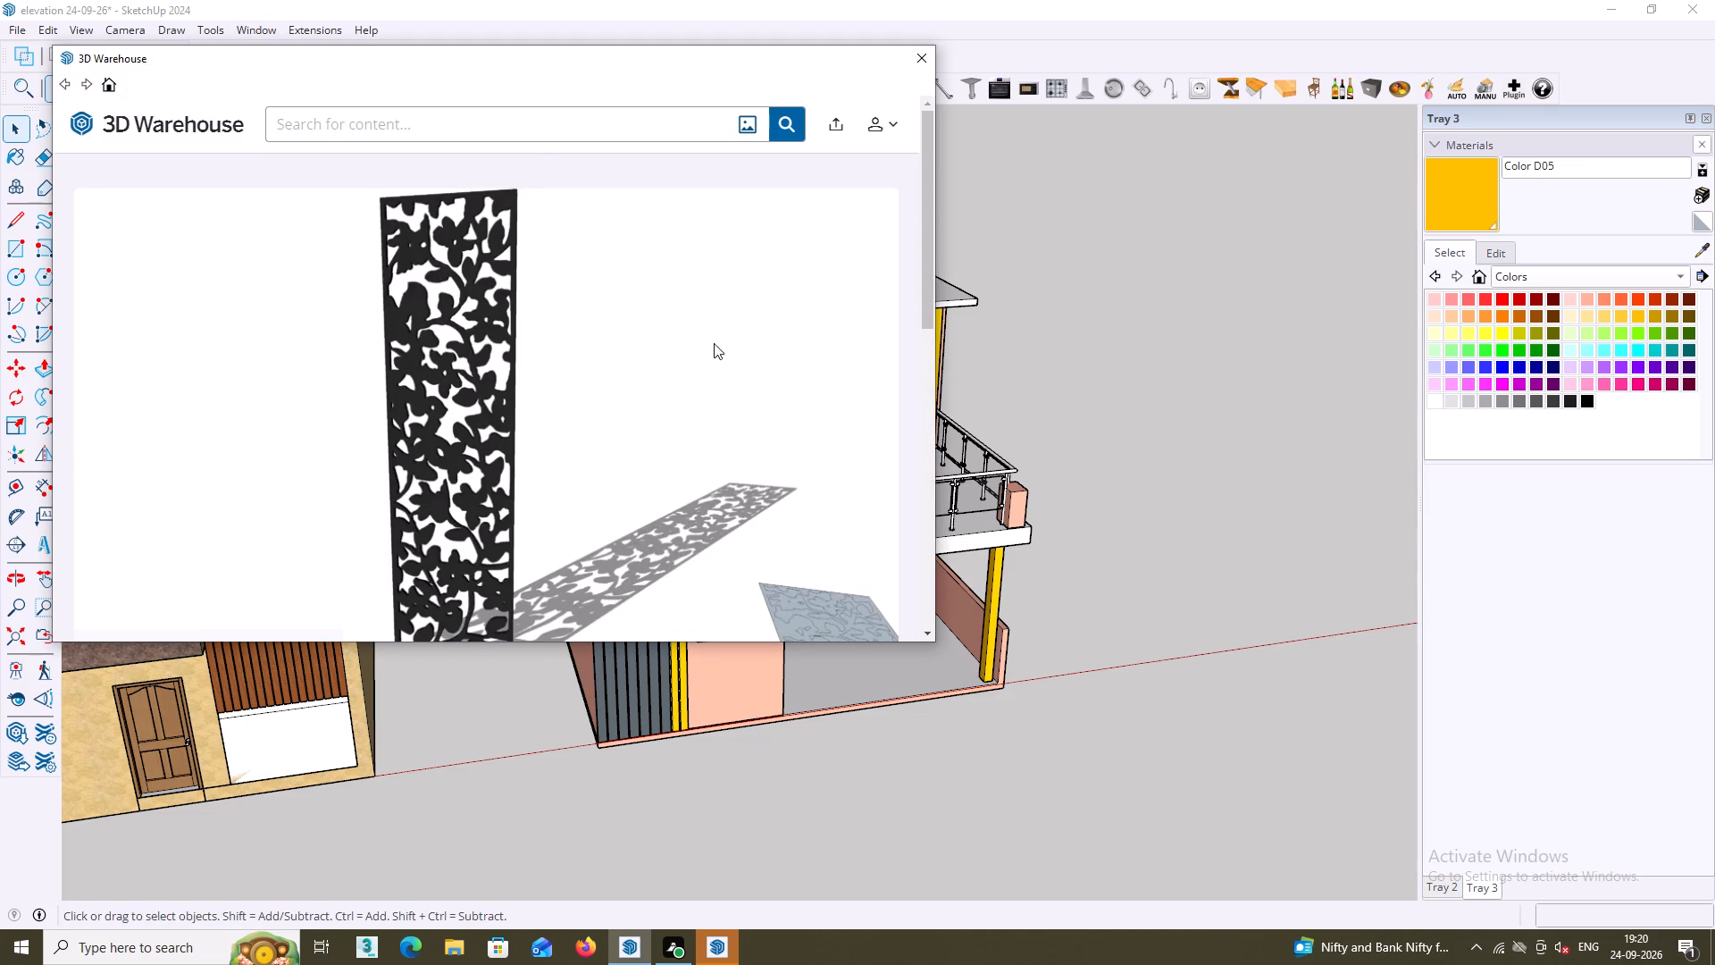
pyautogui.click(608, 128)
pyautogui.write('CNC')
pyautogui.press('space')
pyautogui.write('PA')
pyautogui.write('NE')
pyautogui.press('l')
pyautogui.press('Return')
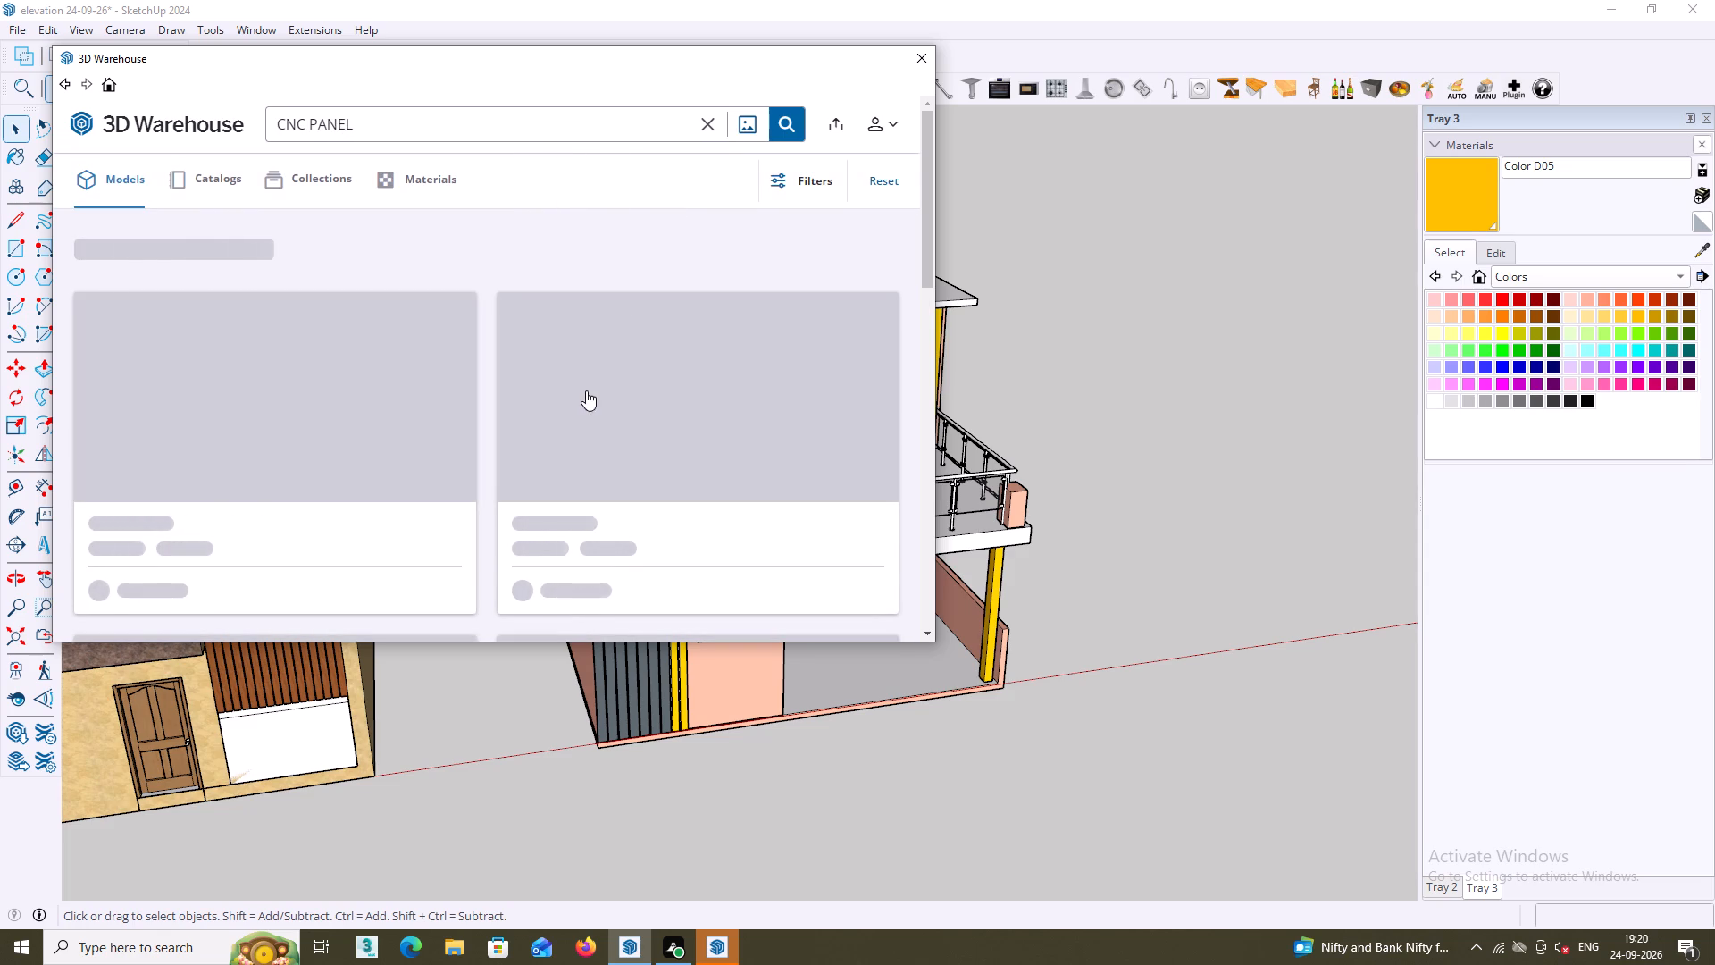
# Look through the CNC panel models for another tall perforated design to suit the front wall's white strip.
pyautogui.scroll(-3, 585, 404)
pyautogui.scroll(2, 586, 414)
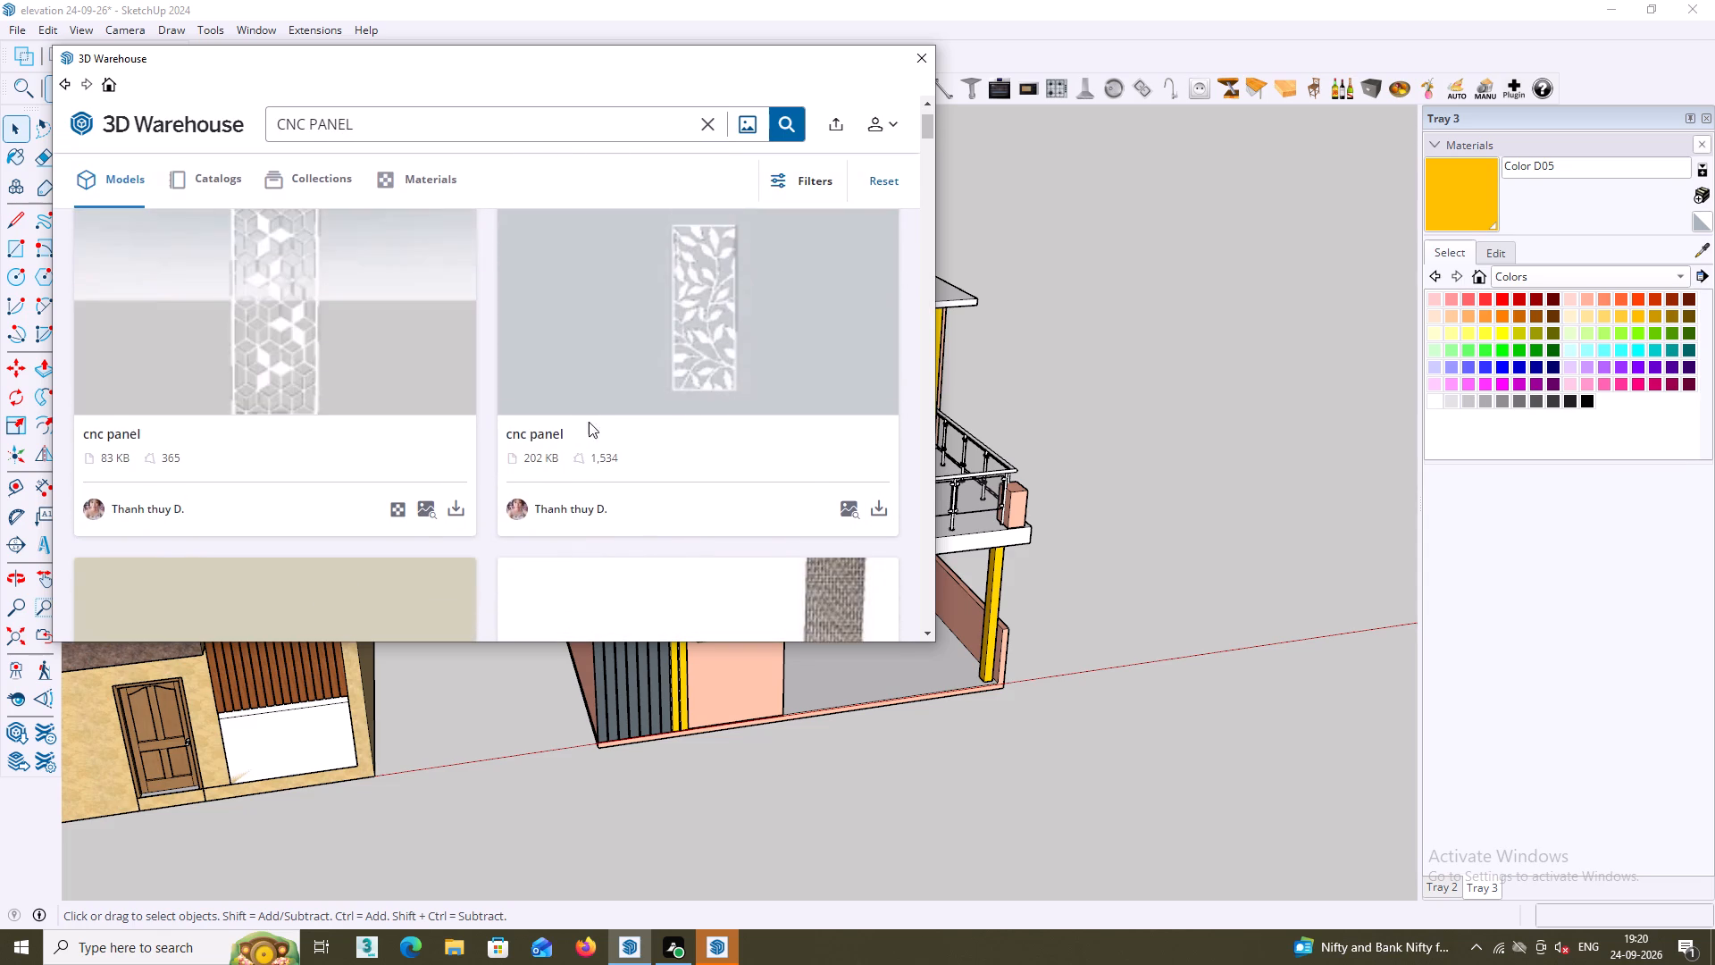
pyautogui.scroll(-19, 589, 424)
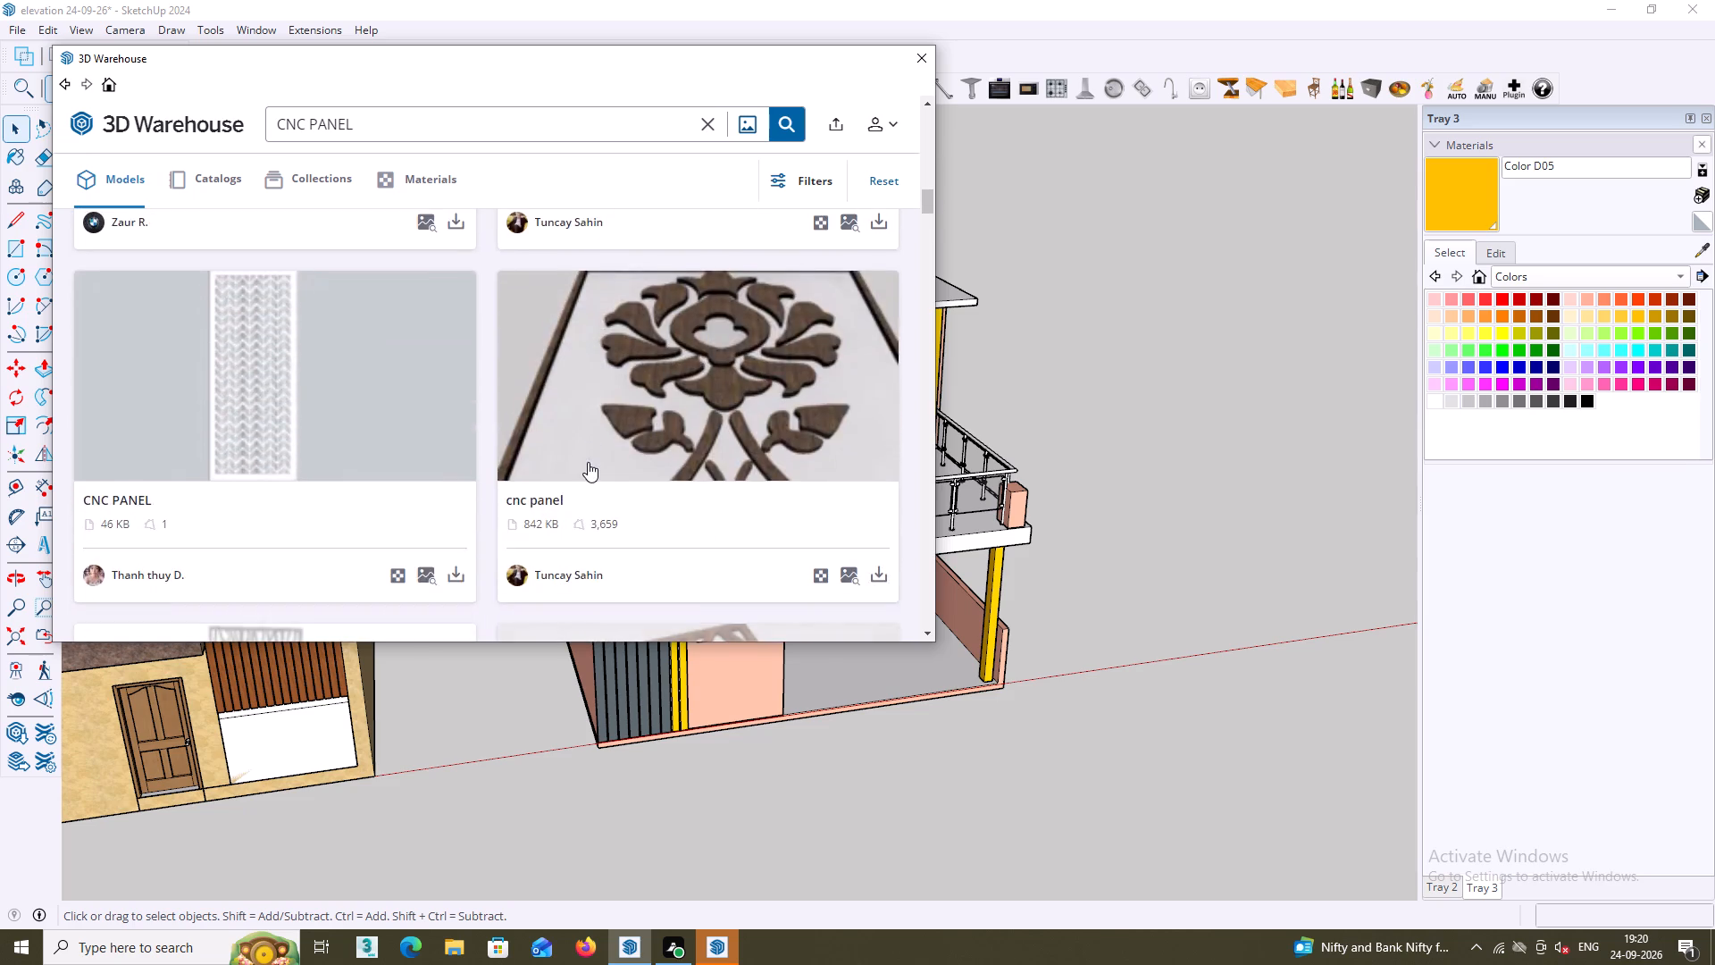
pyautogui.scroll(-16, 588, 462)
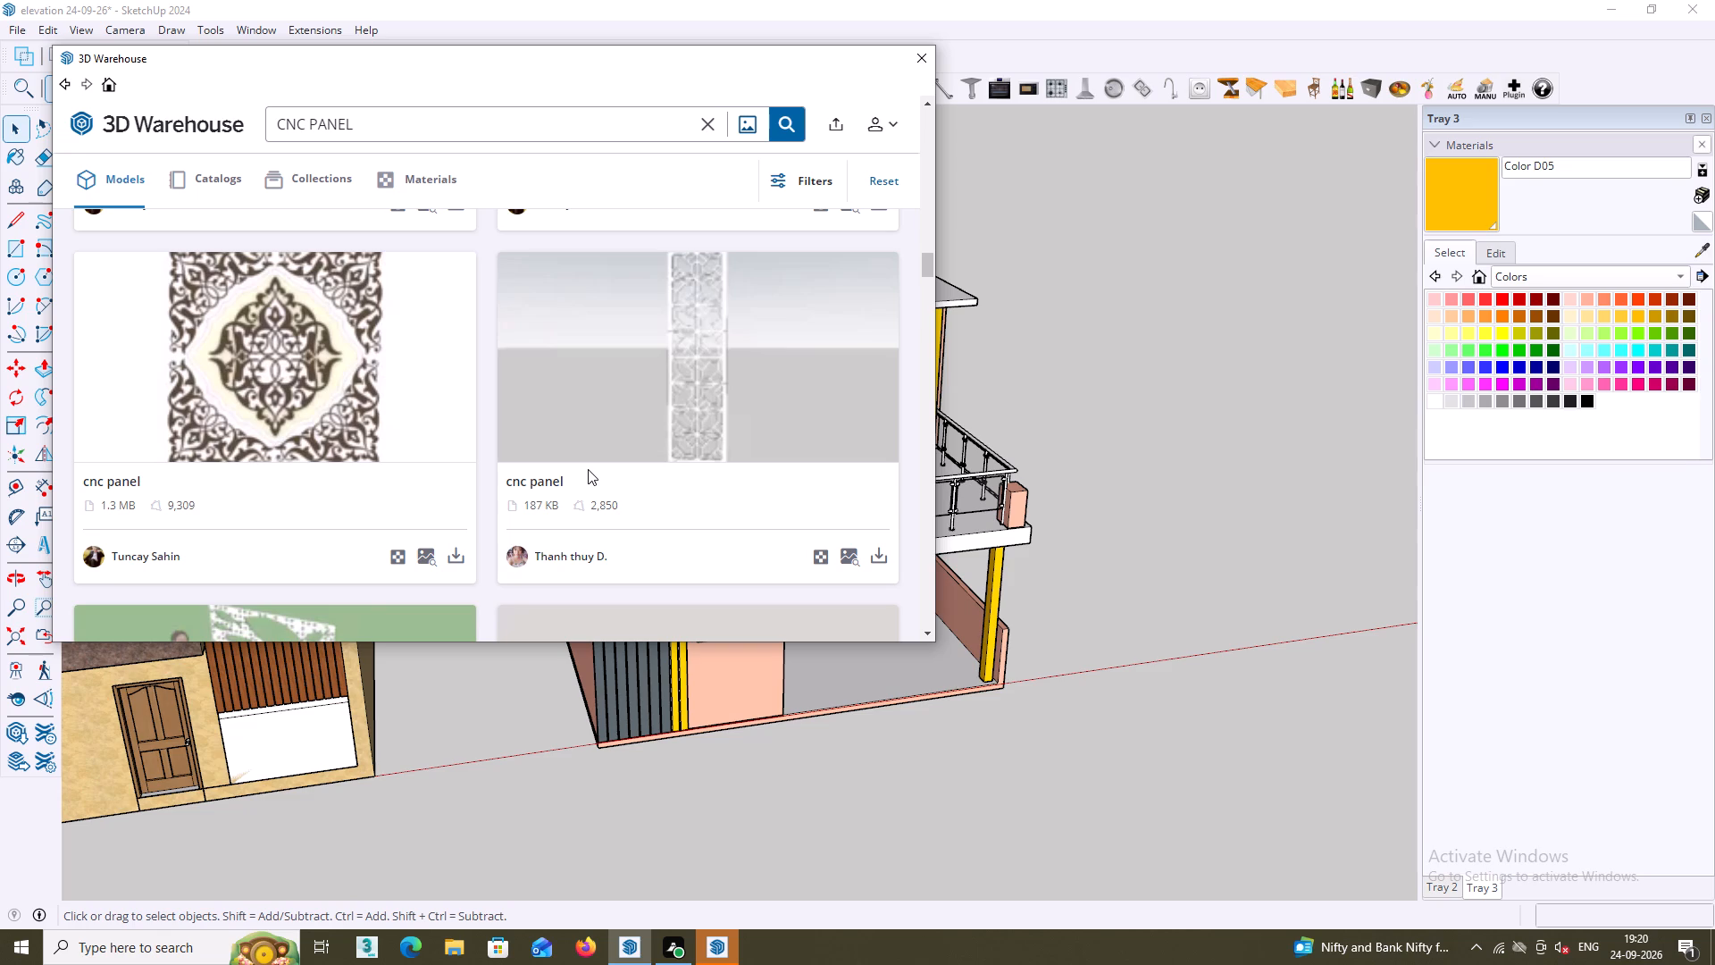
pyautogui.scroll(-5, 588, 469)
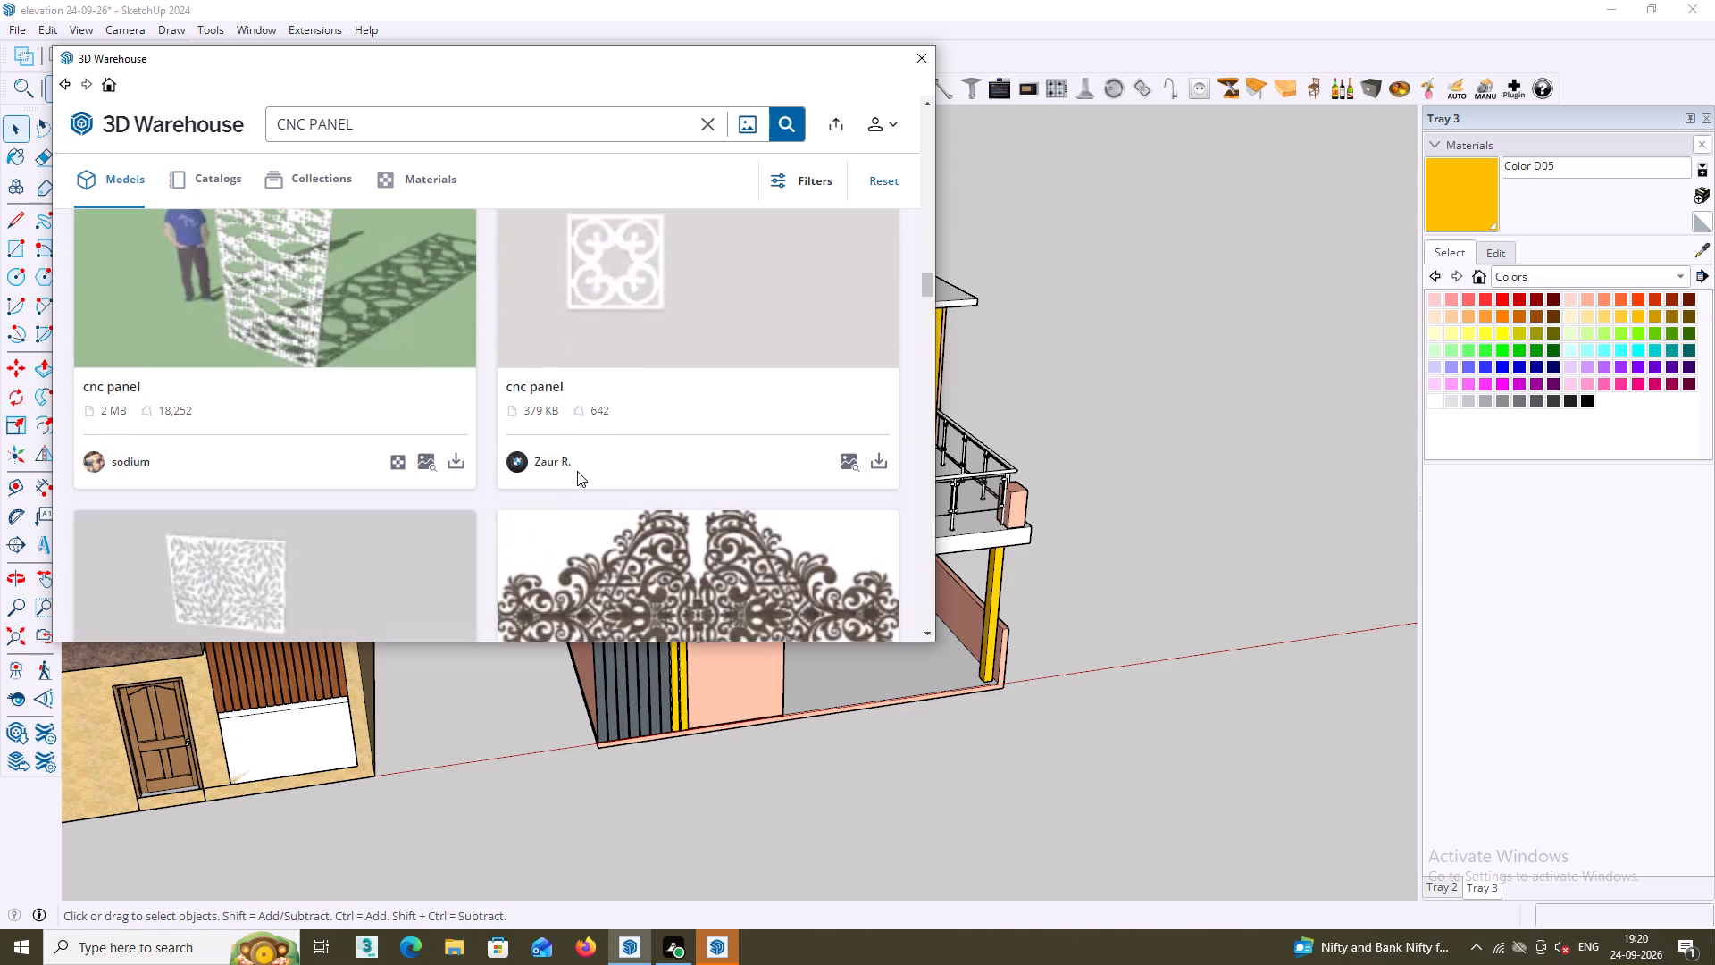
pyautogui.scroll(-18, 581, 467)
pyautogui.scroll(-9, 594, 507)
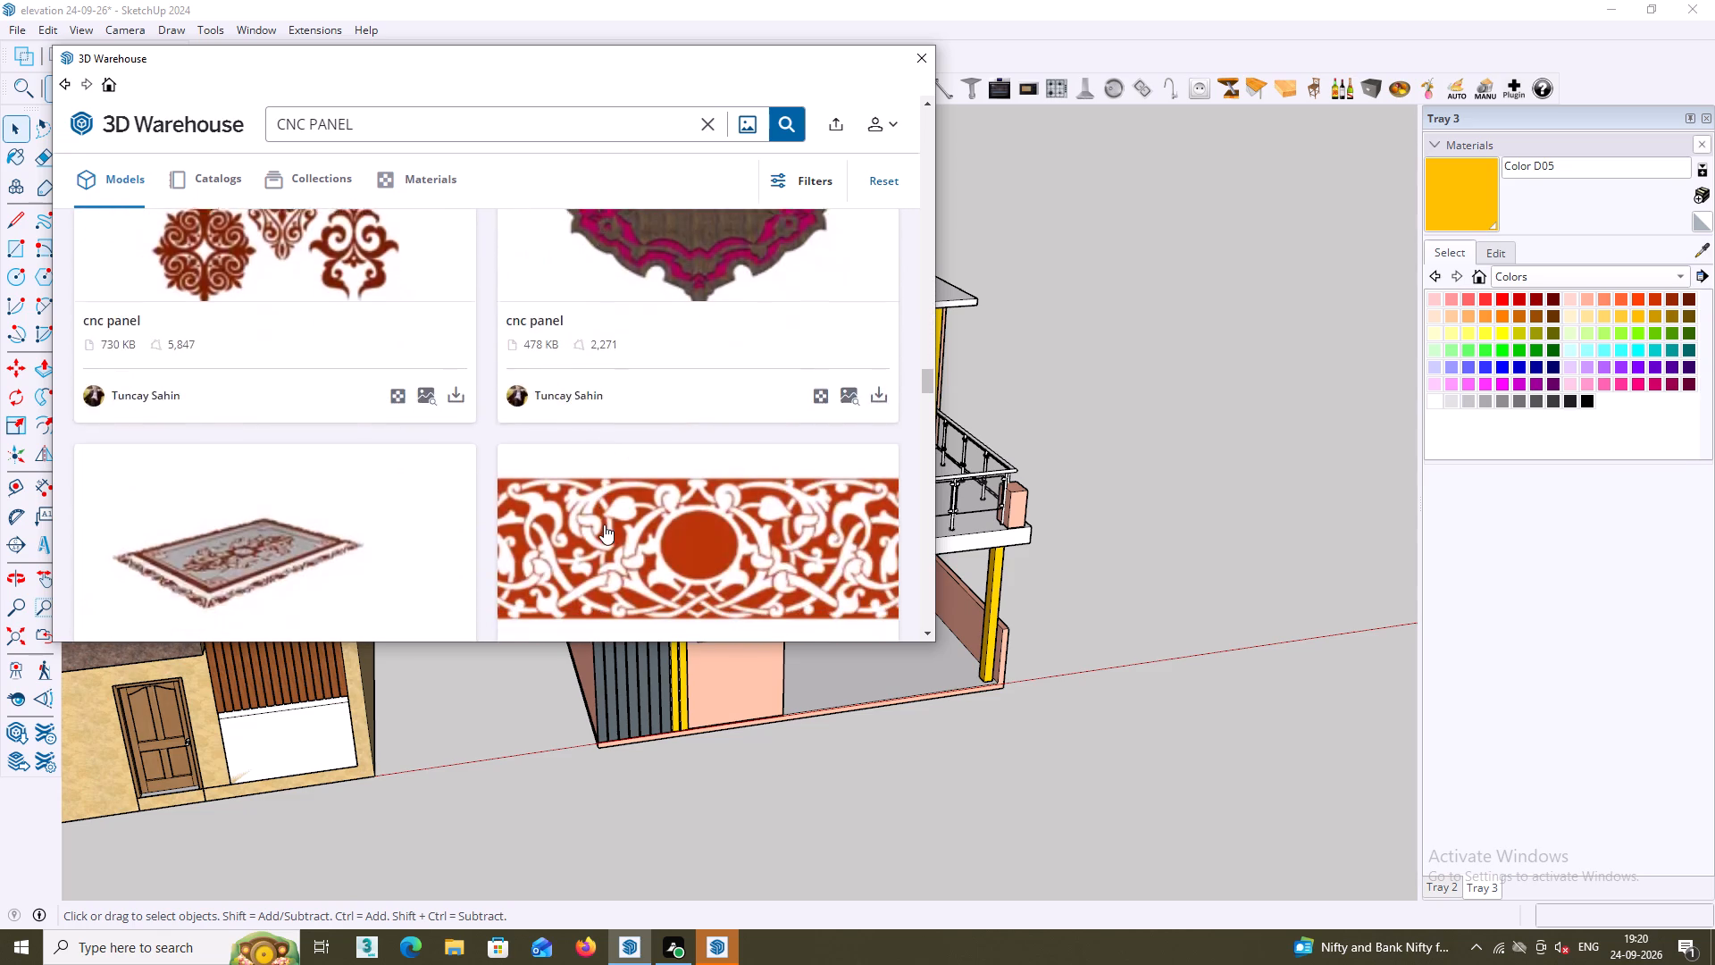
pyautogui.scroll(-11, 604, 526)
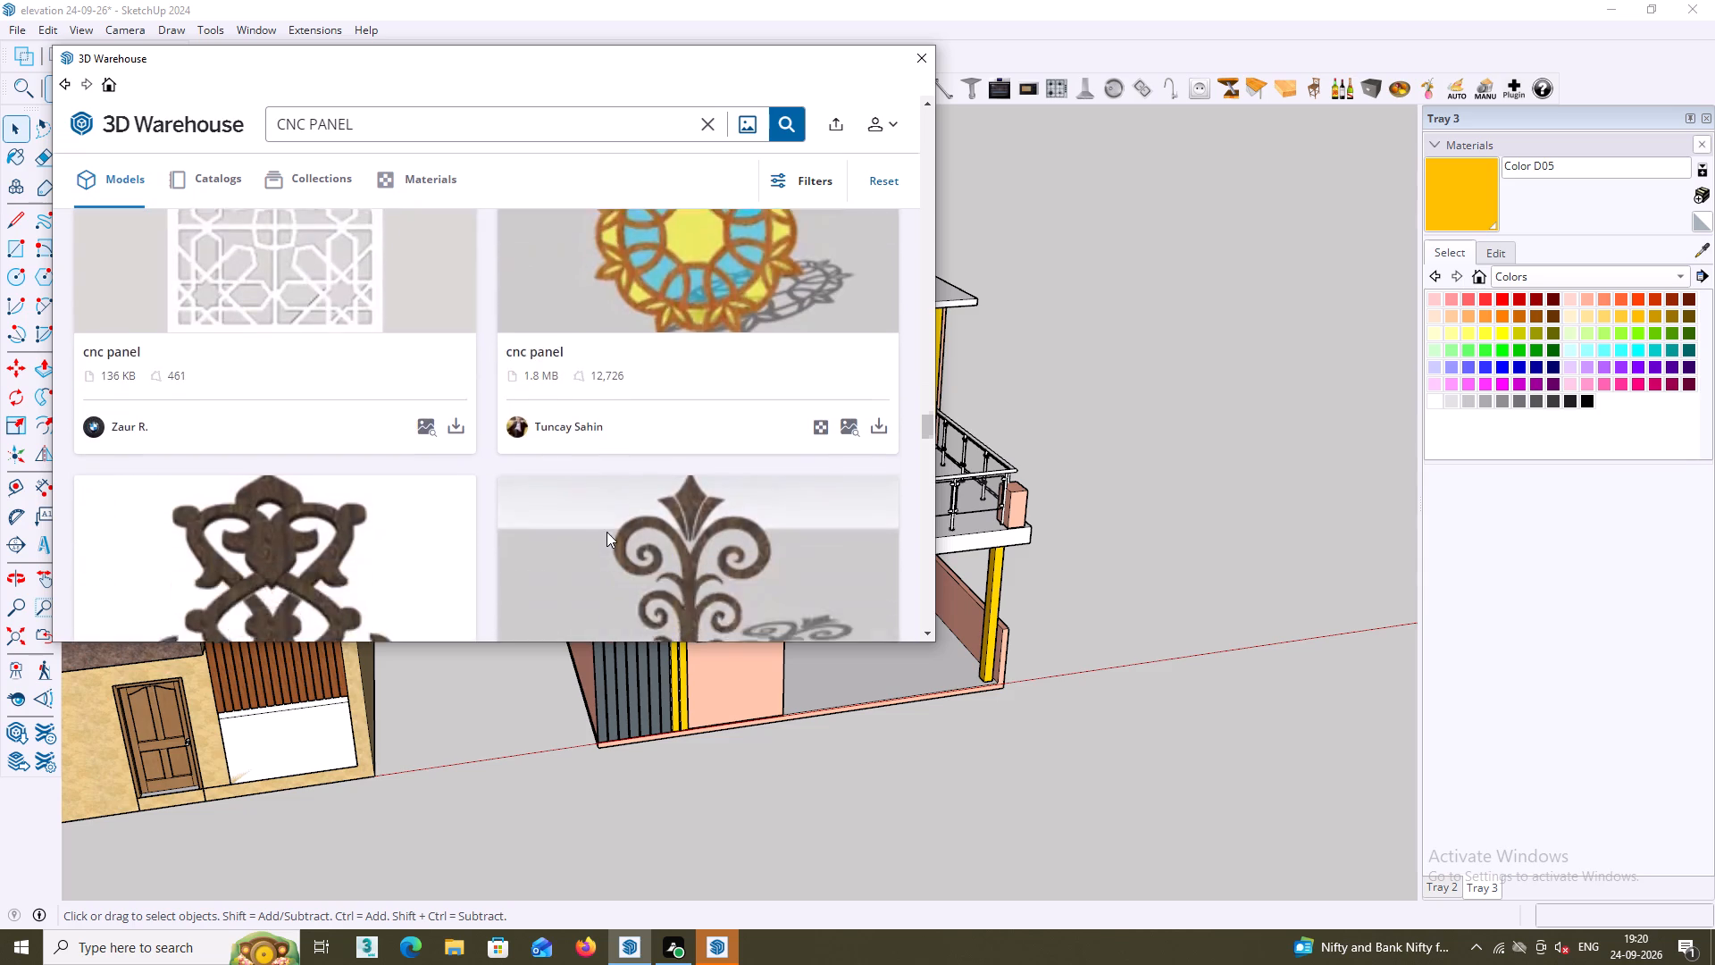
pyautogui.scroll(-12, 605, 525)
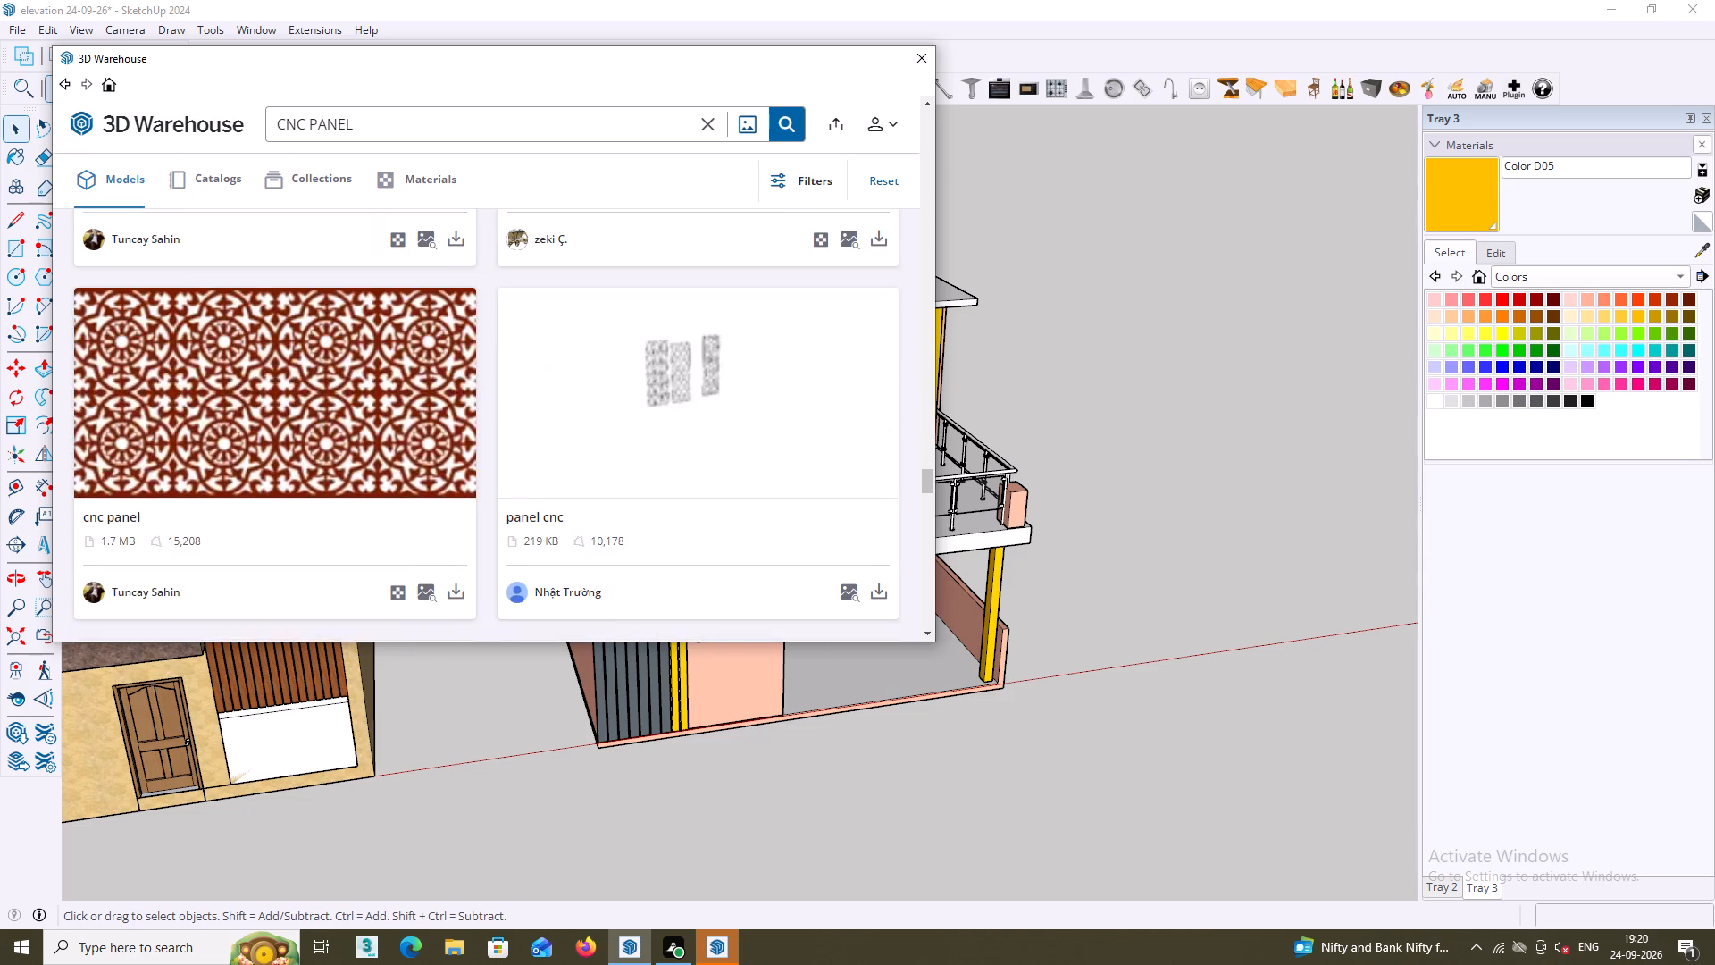
pyautogui.scroll(-11, 605, 533)
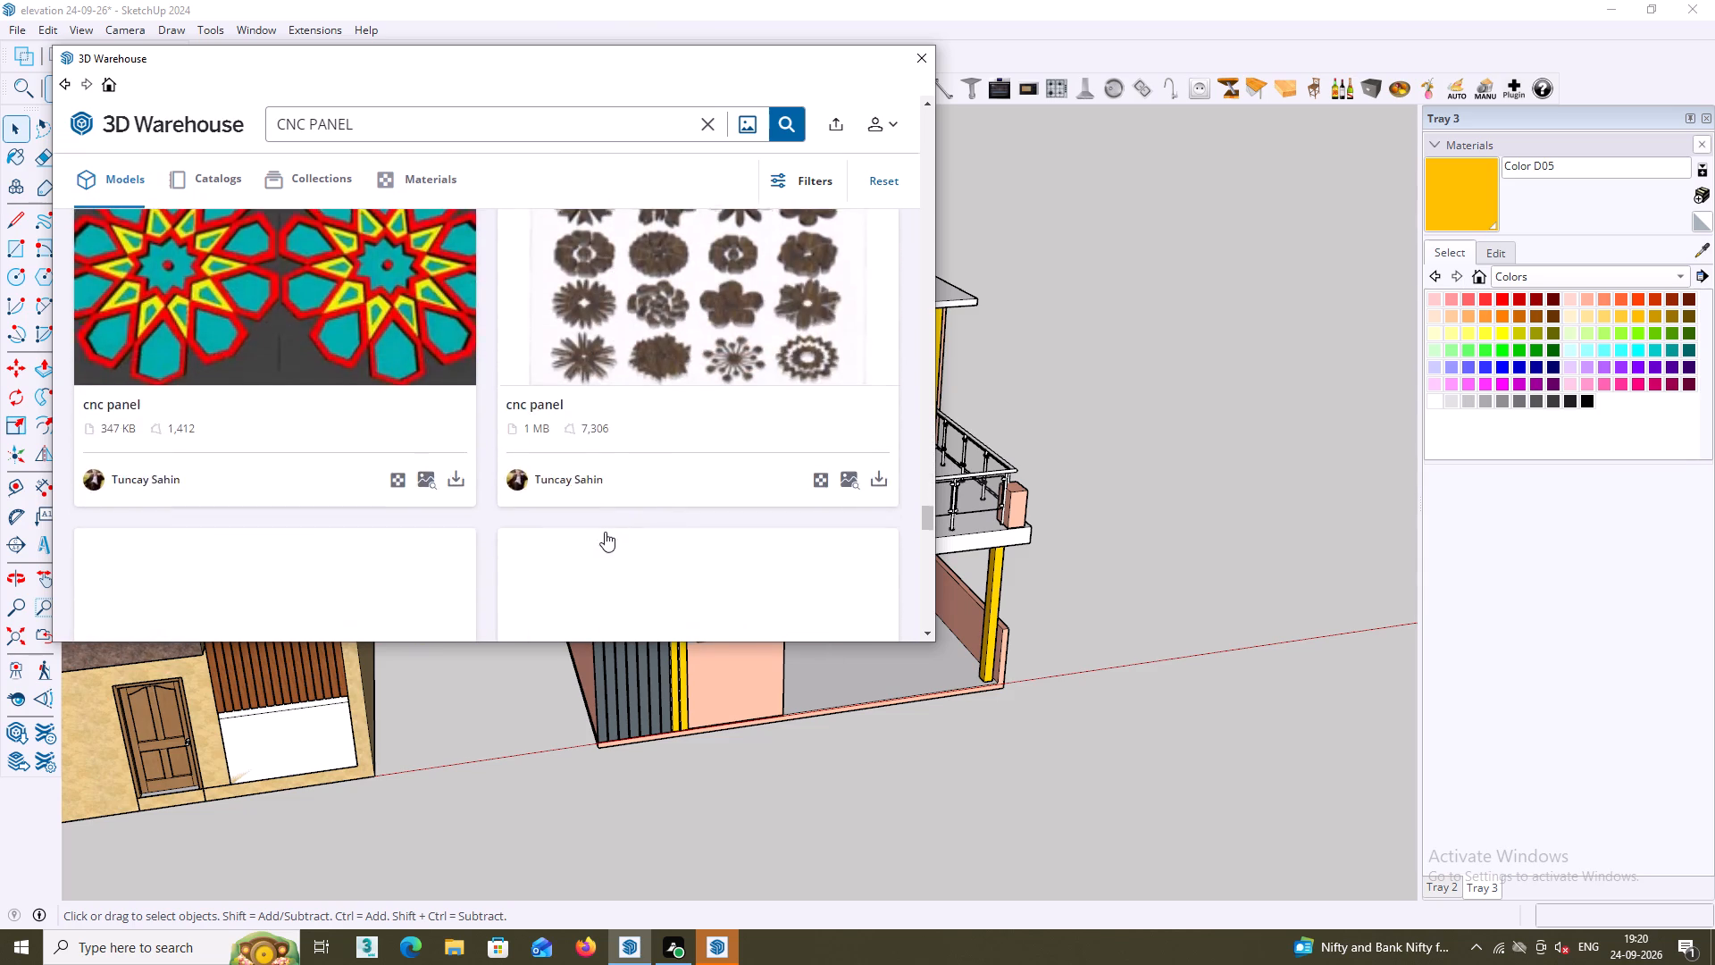
pyautogui.scroll(-9, 605, 532)
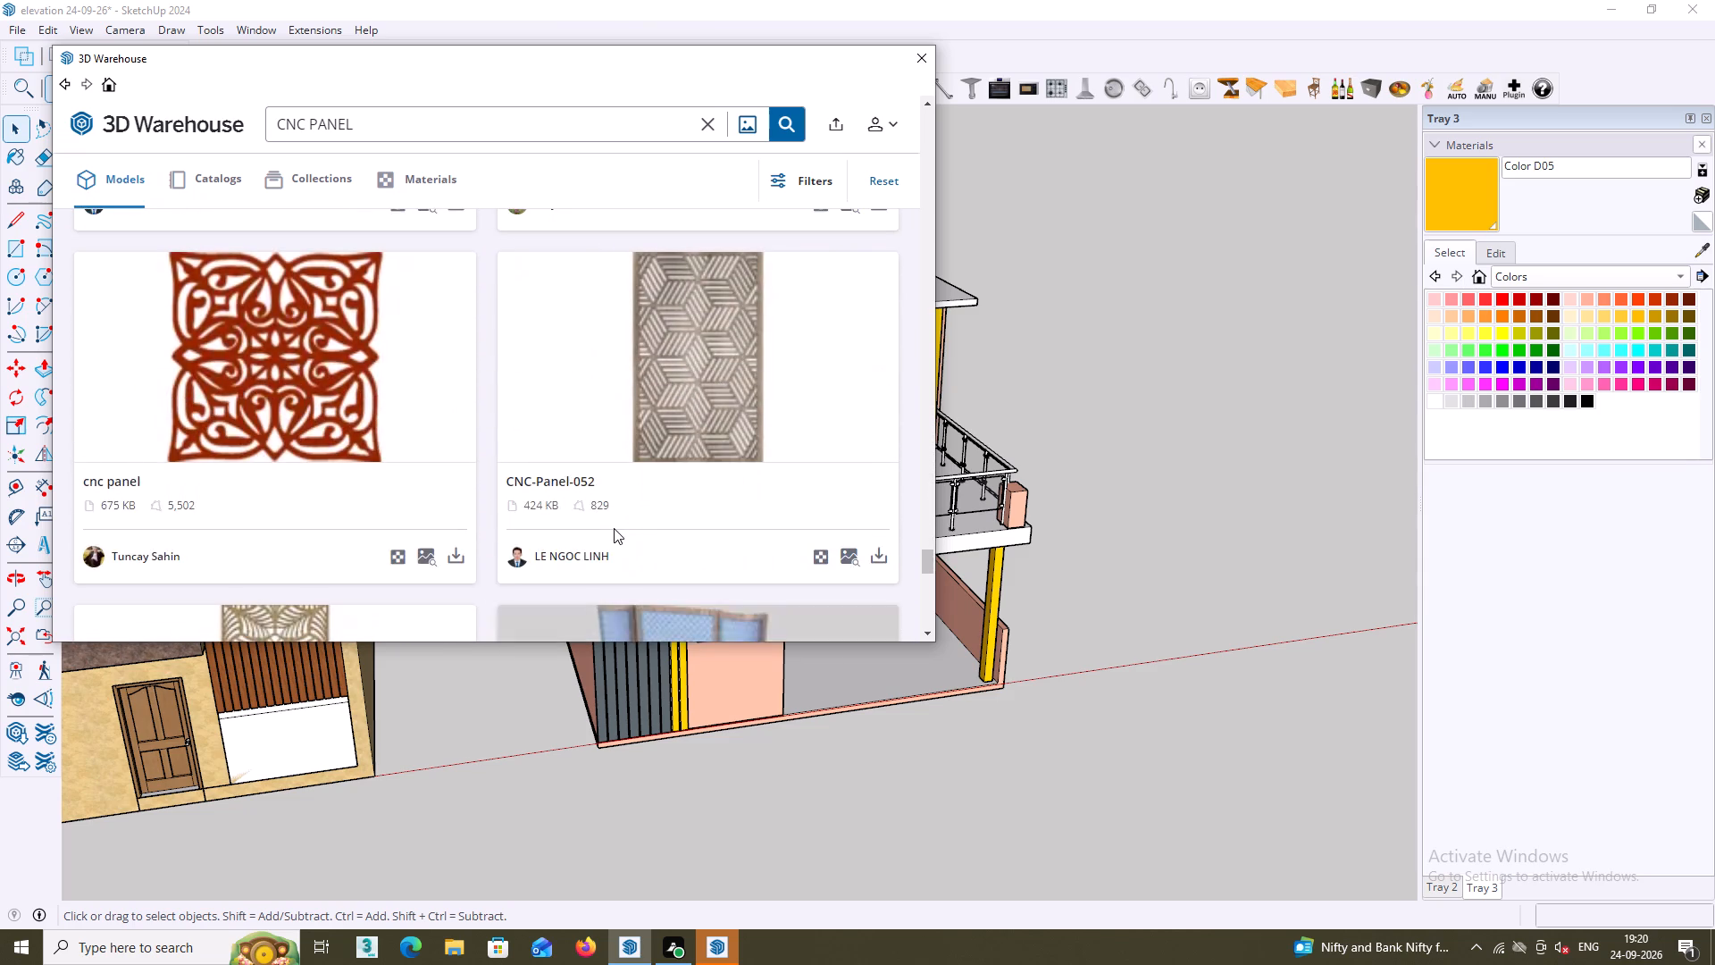
pyautogui.scroll(-8, 614, 528)
pyautogui.scroll(4, 614, 528)
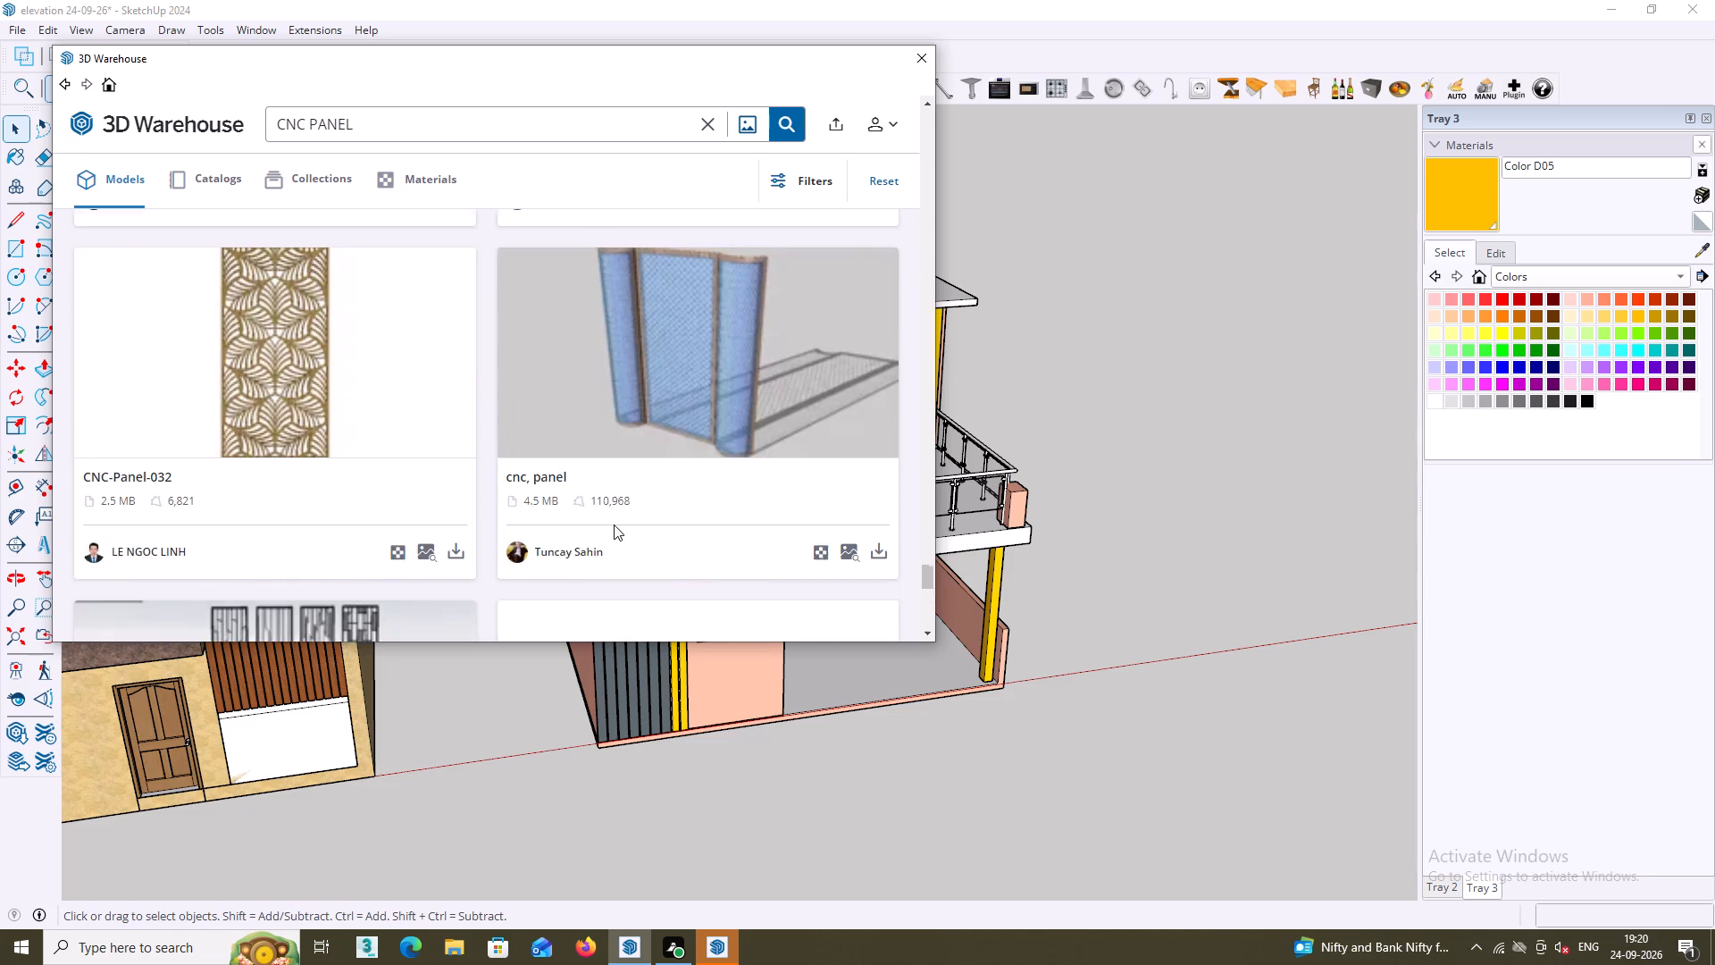
pyautogui.scroll(1, 614, 524)
# Download the leaf-patterned CNC-Panel-032 into the model and place it at the white strip's lower corner on the front wall.
pyautogui.click(309, 449)
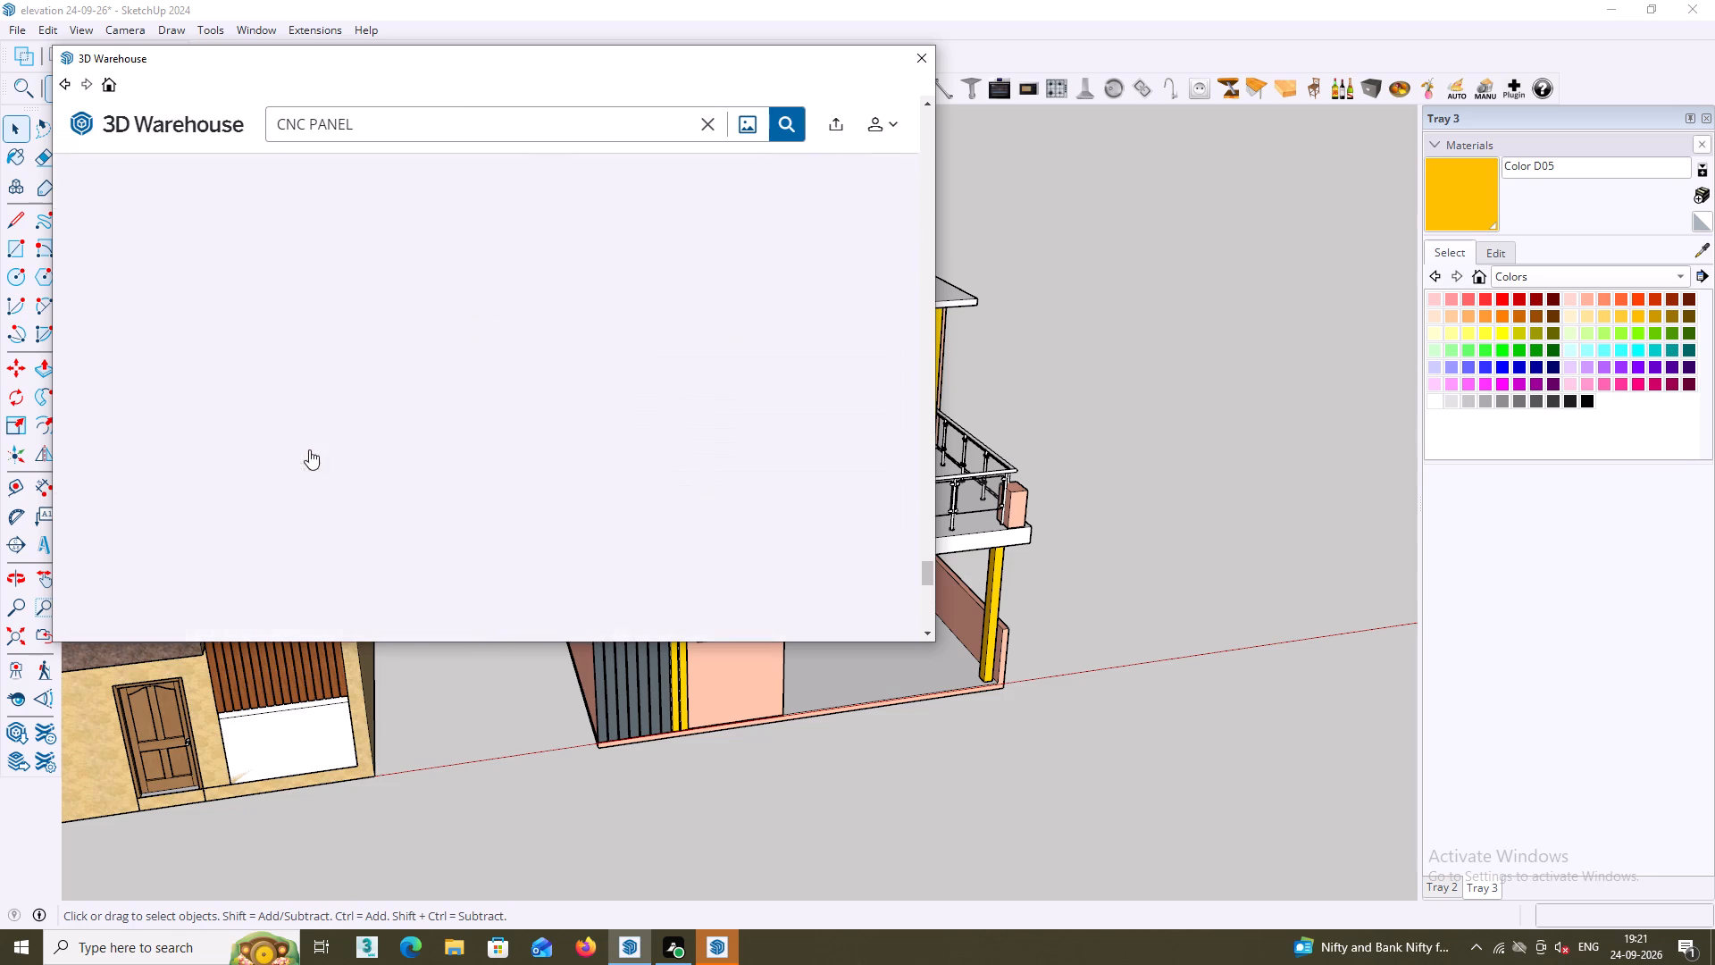
pyautogui.scroll(-2, 732, 526)
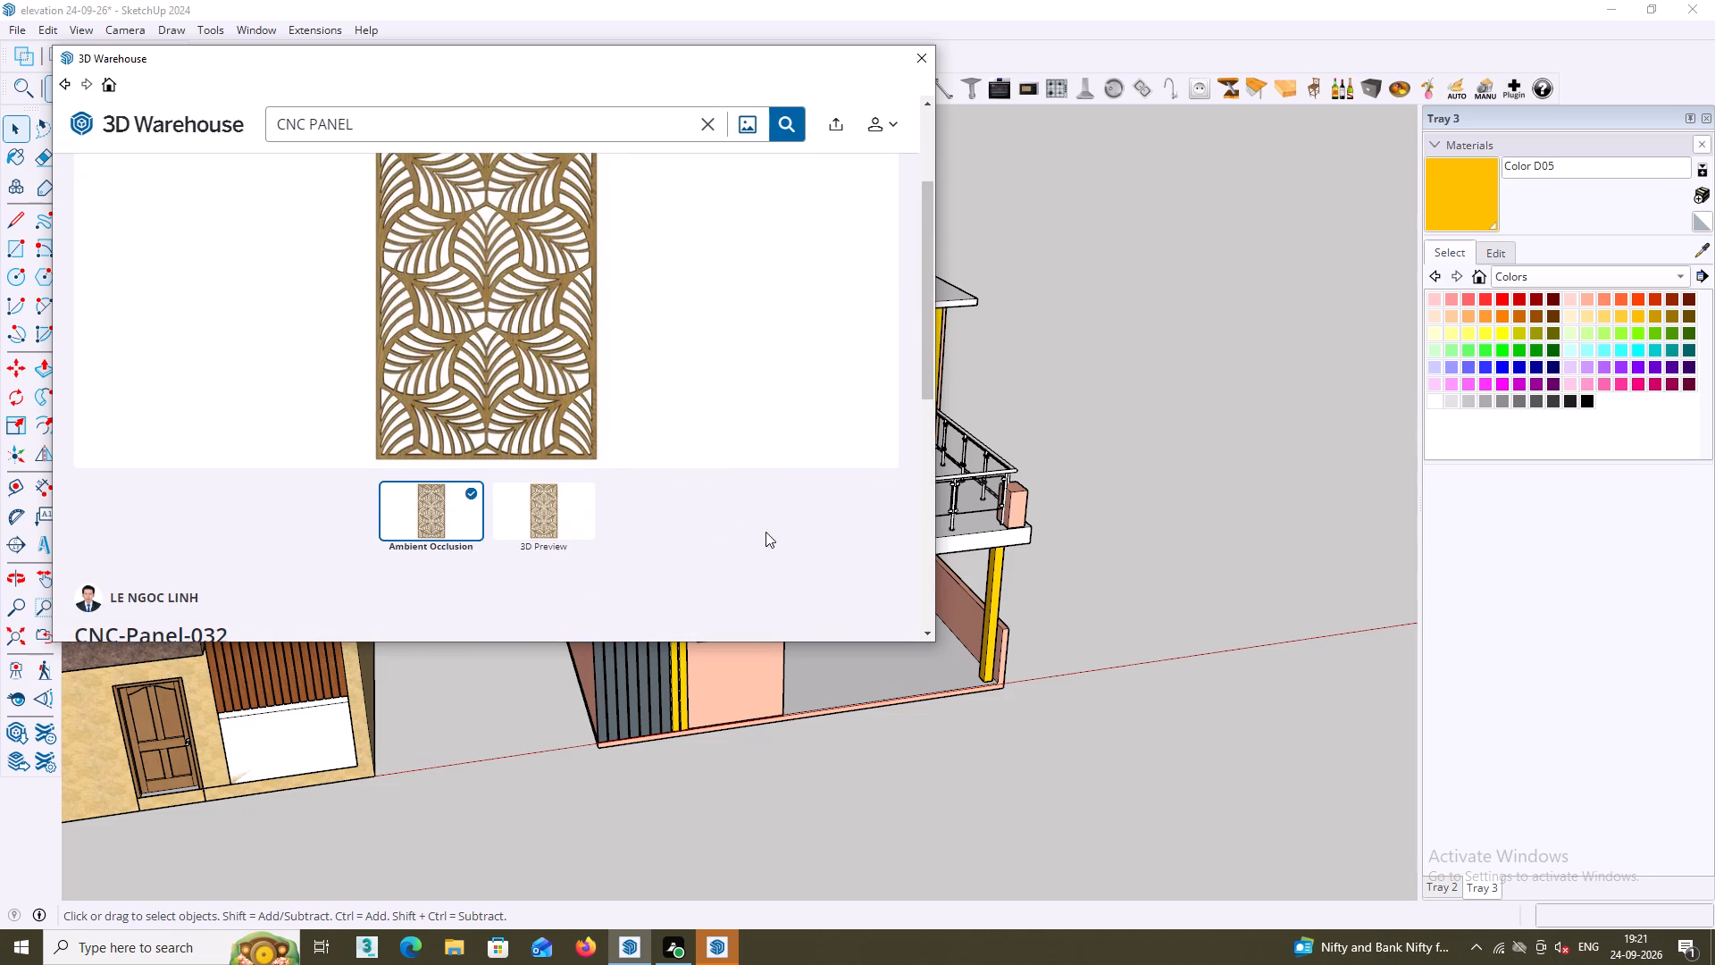
pyautogui.scroll(-2, 774, 532)
pyautogui.click(802, 499)
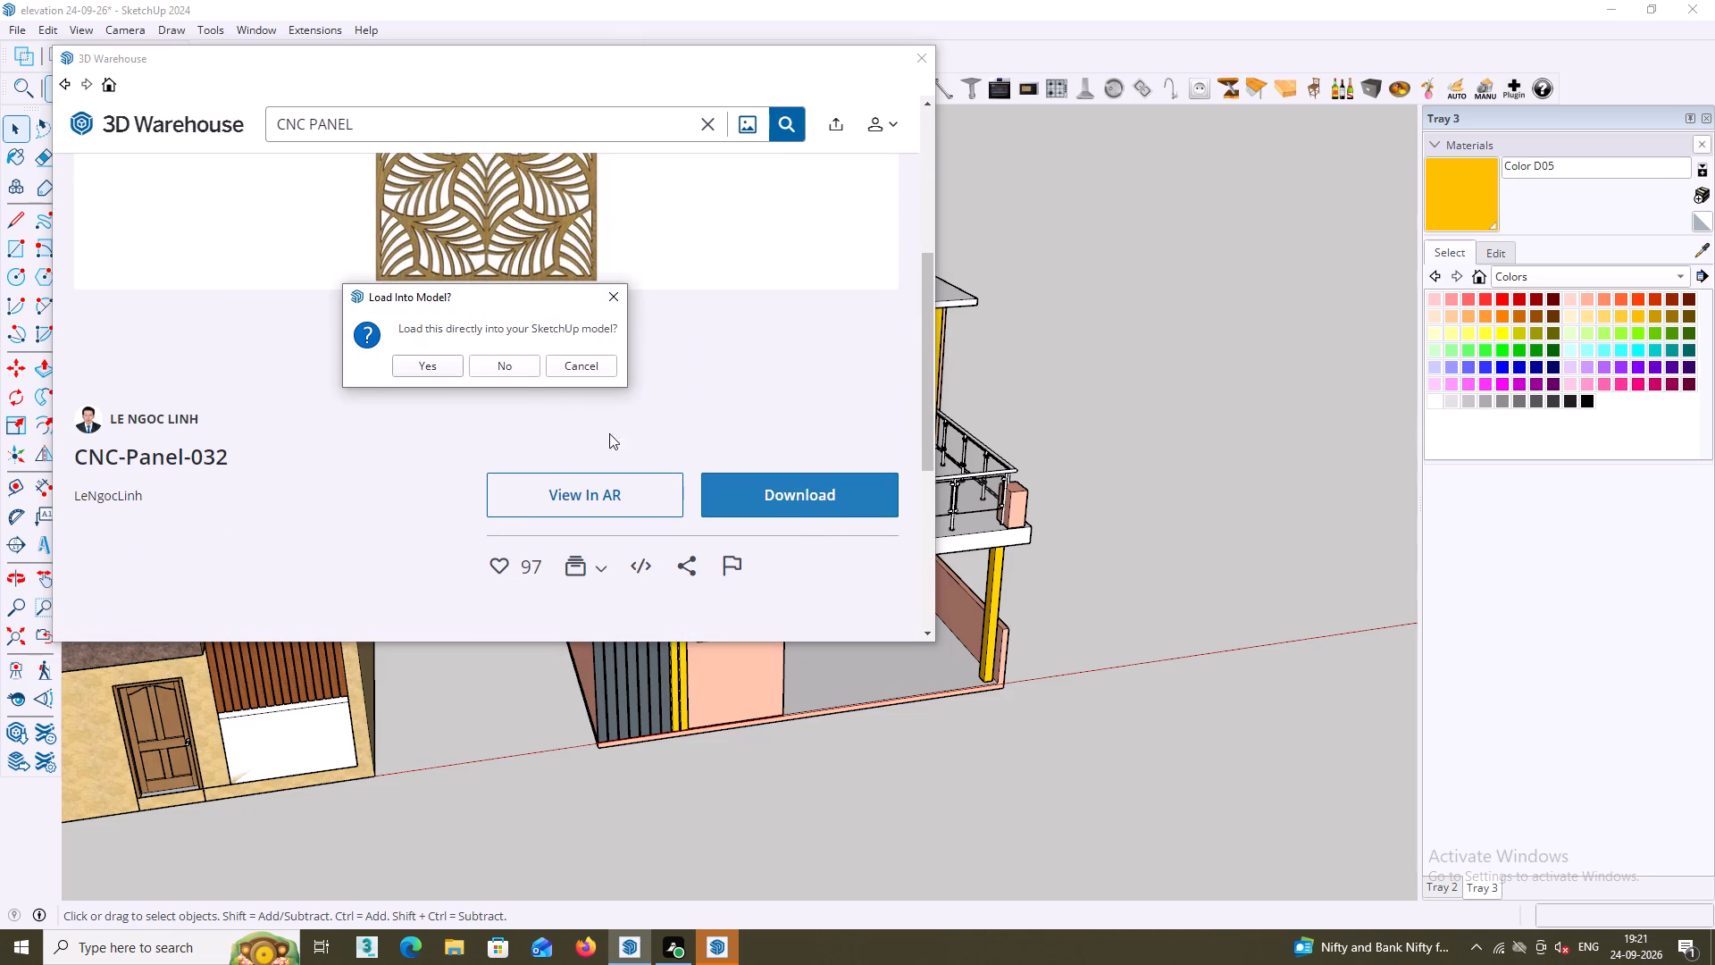
pyautogui.click(441, 365)
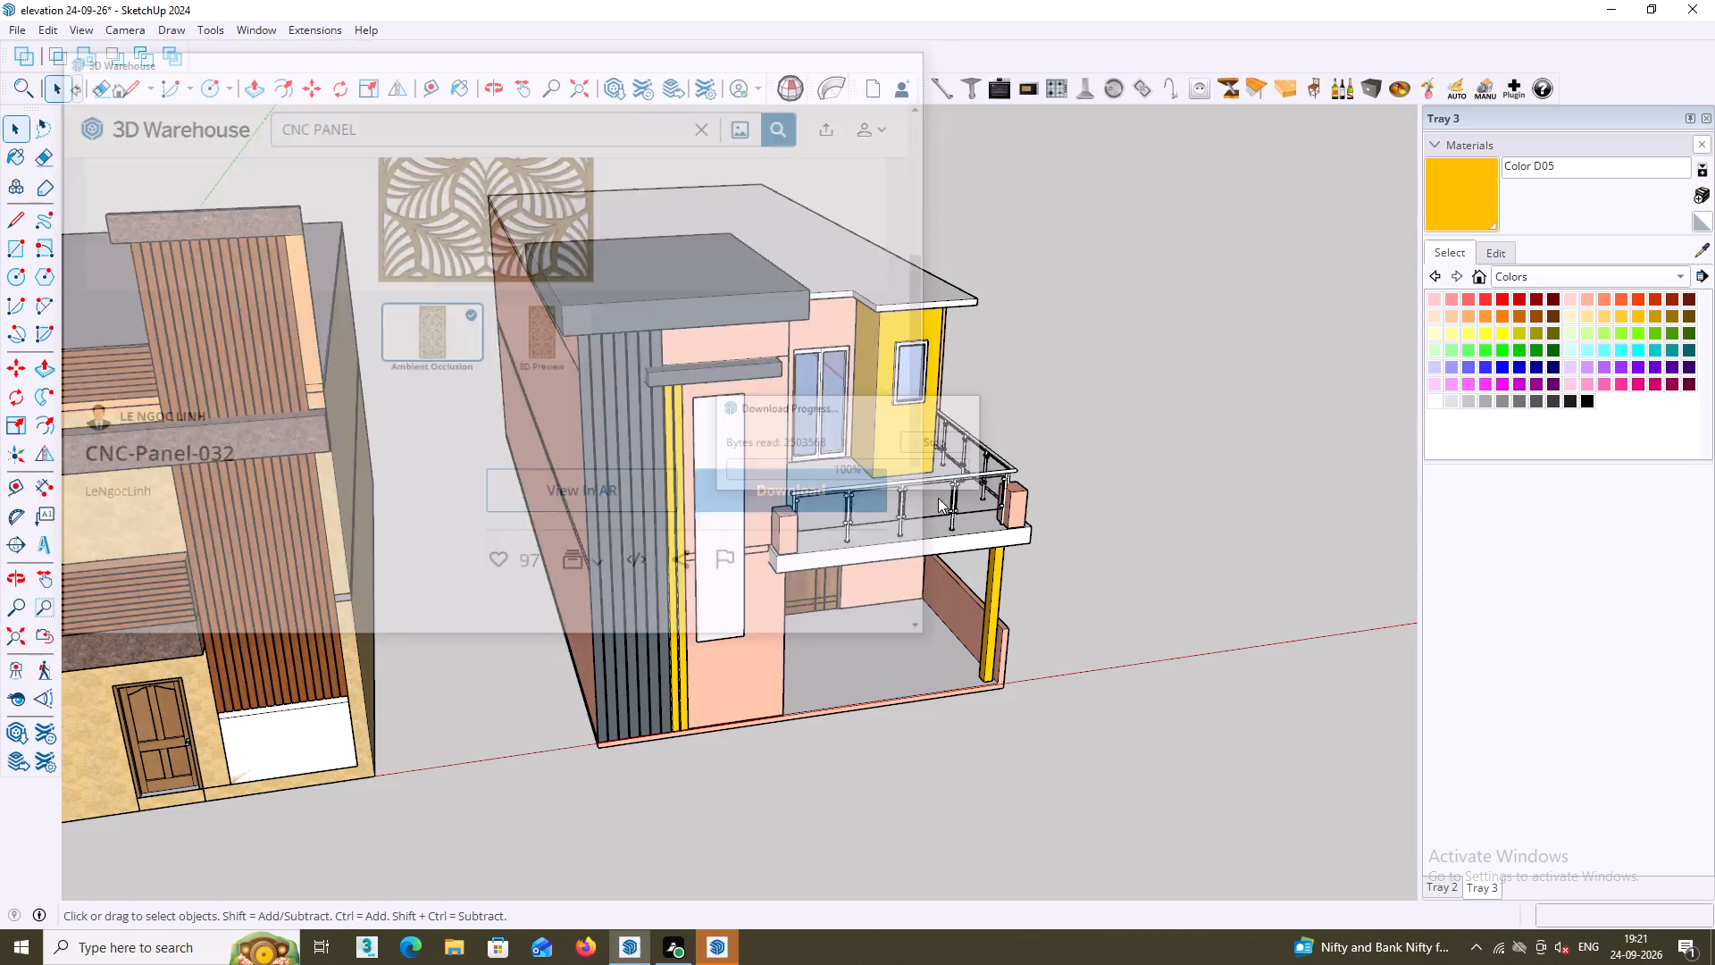
pyautogui.click(1013, 517)
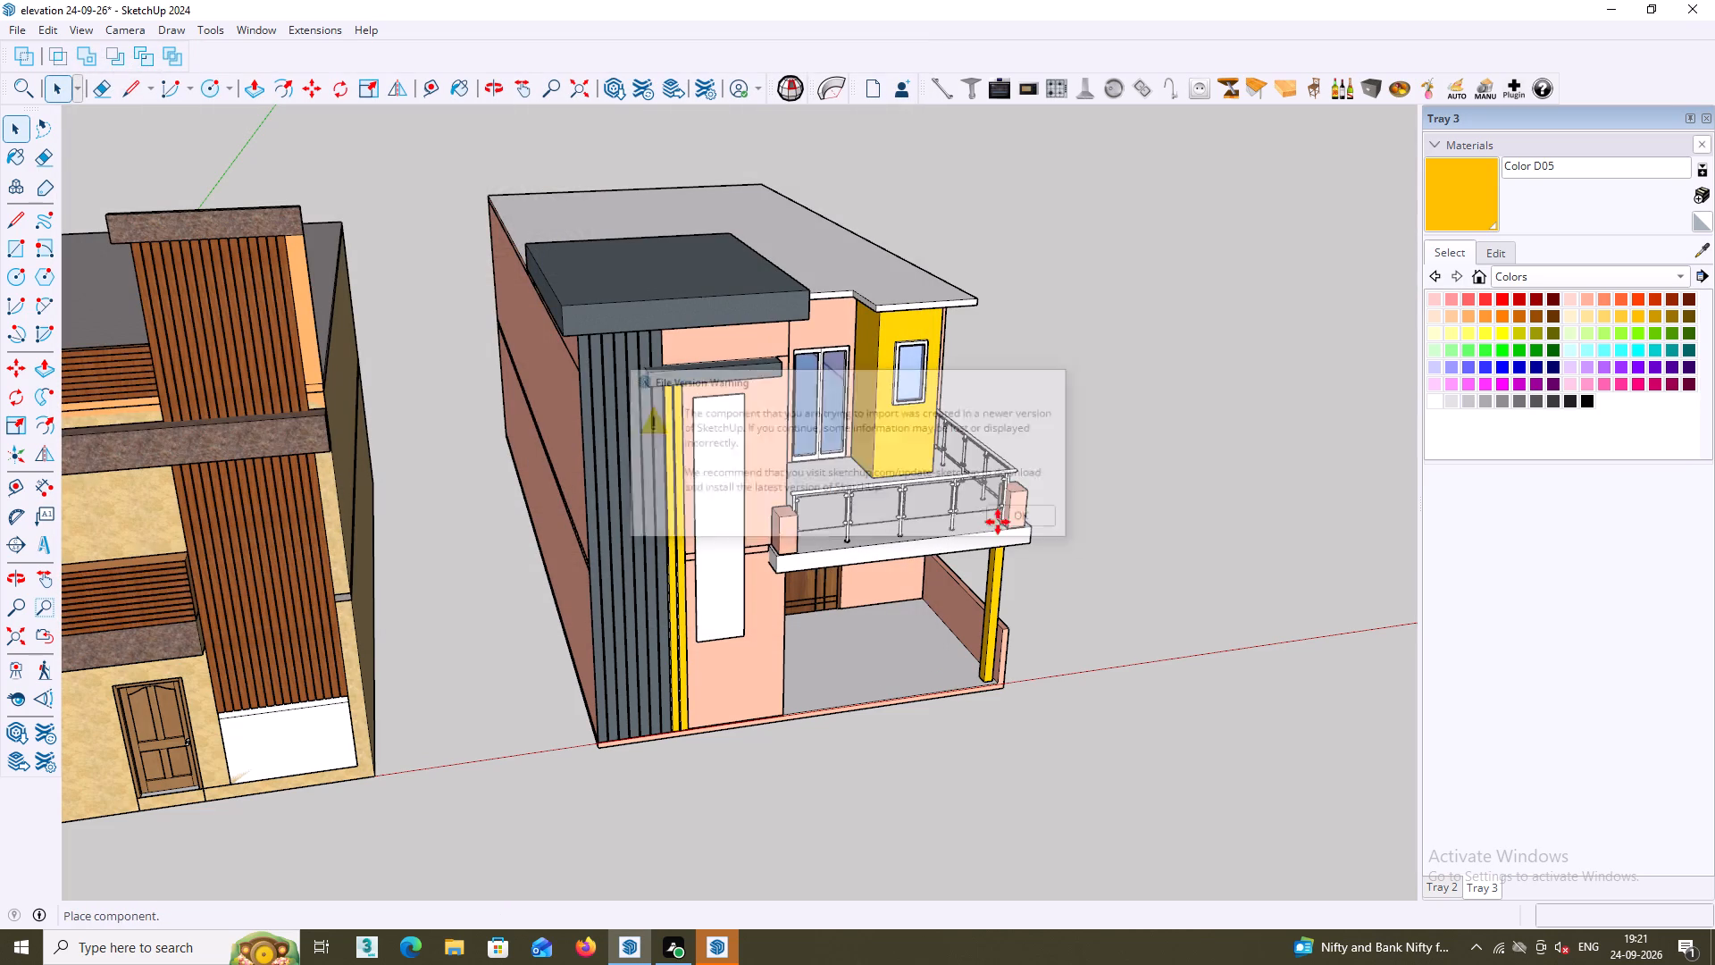
pyautogui.click(698, 641)
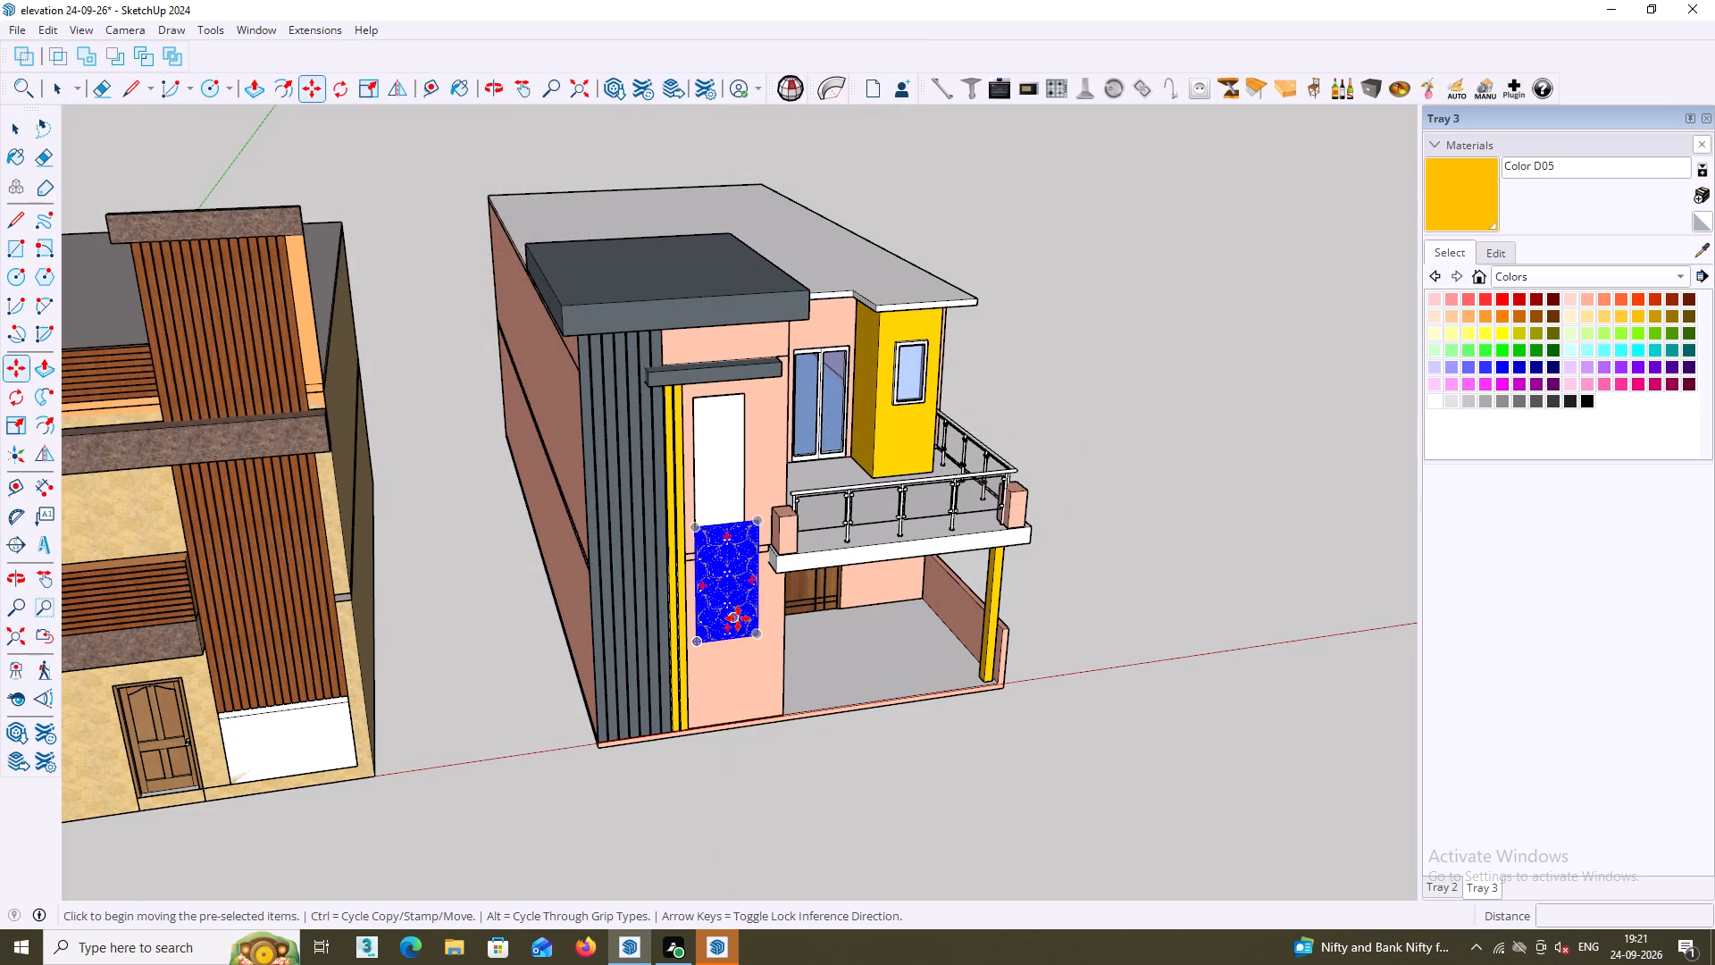
# Scale the leaf-patterned panel's height by about 2.04 so its upper edge meets the top of the white strip.
pyautogui.moveTo(813, 590); pyautogui.dragTo(657, 589, button='middle')
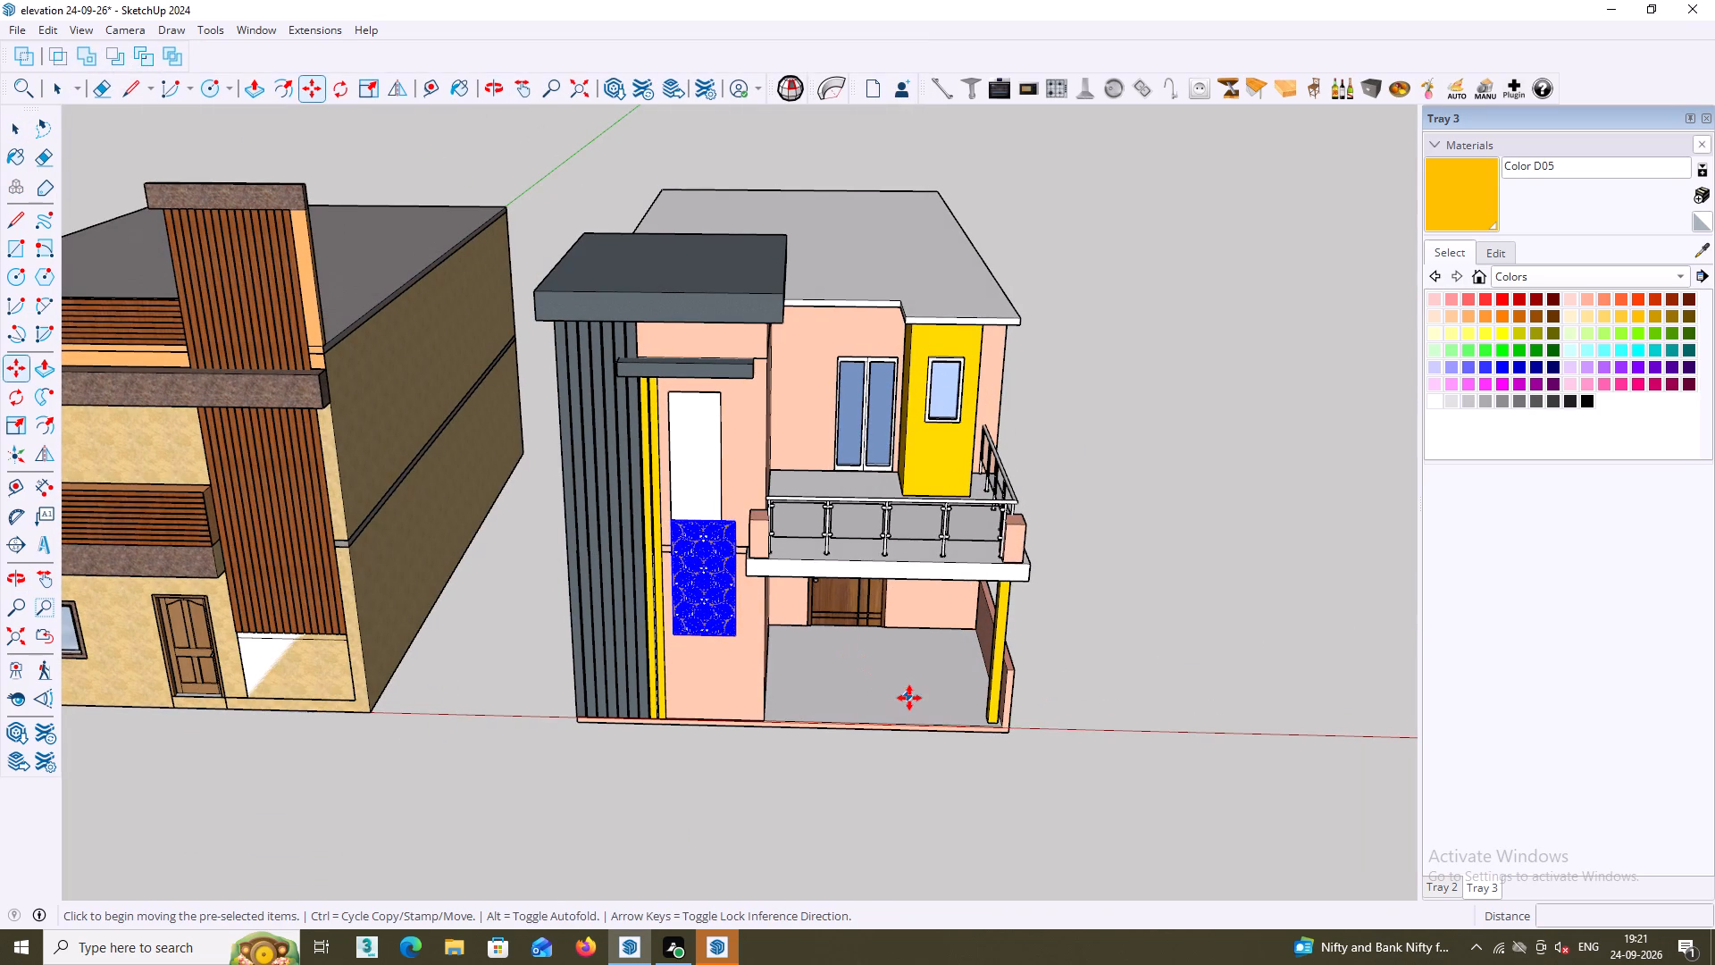
pyautogui.press('s')
pyautogui.scroll(4, 679, 534)
pyautogui.moveTo(701, 515); pyautogui.dragTo(697, 633, button='middle')
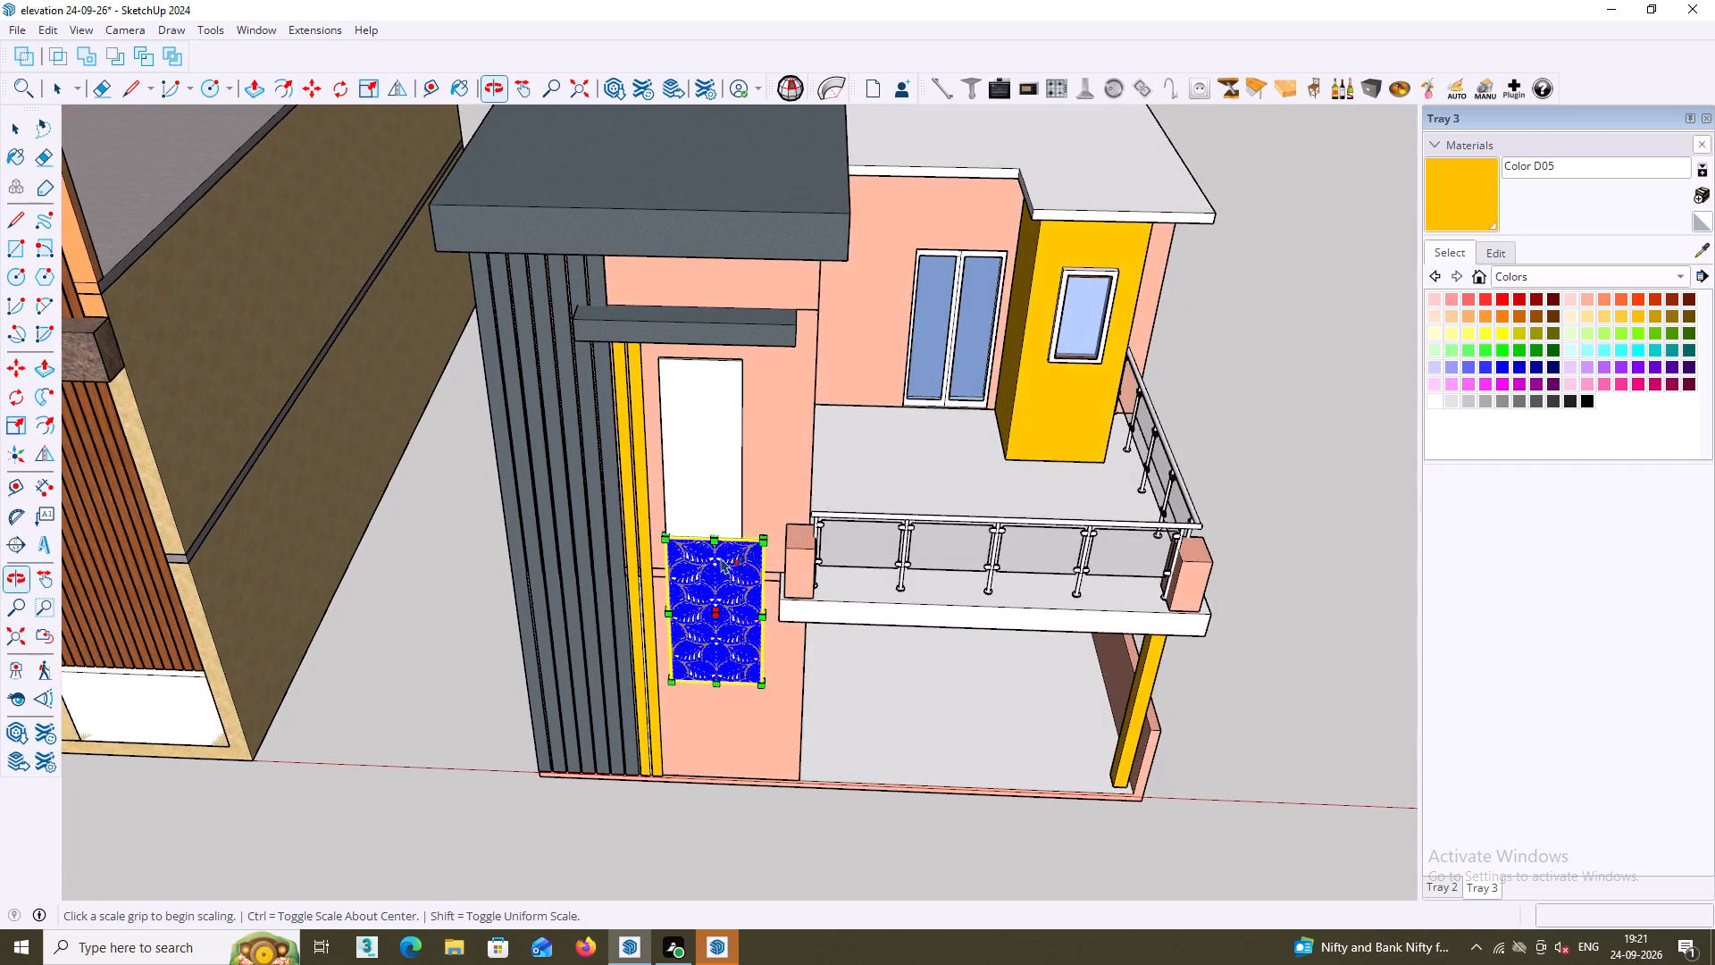
pyautogui.scroll(6, 723, 543)
pyautogui.moveTo(716, 524); pyautogui.dragTo(706, 630, button='middle')
pyautogui.scroll(9, 704, 609)
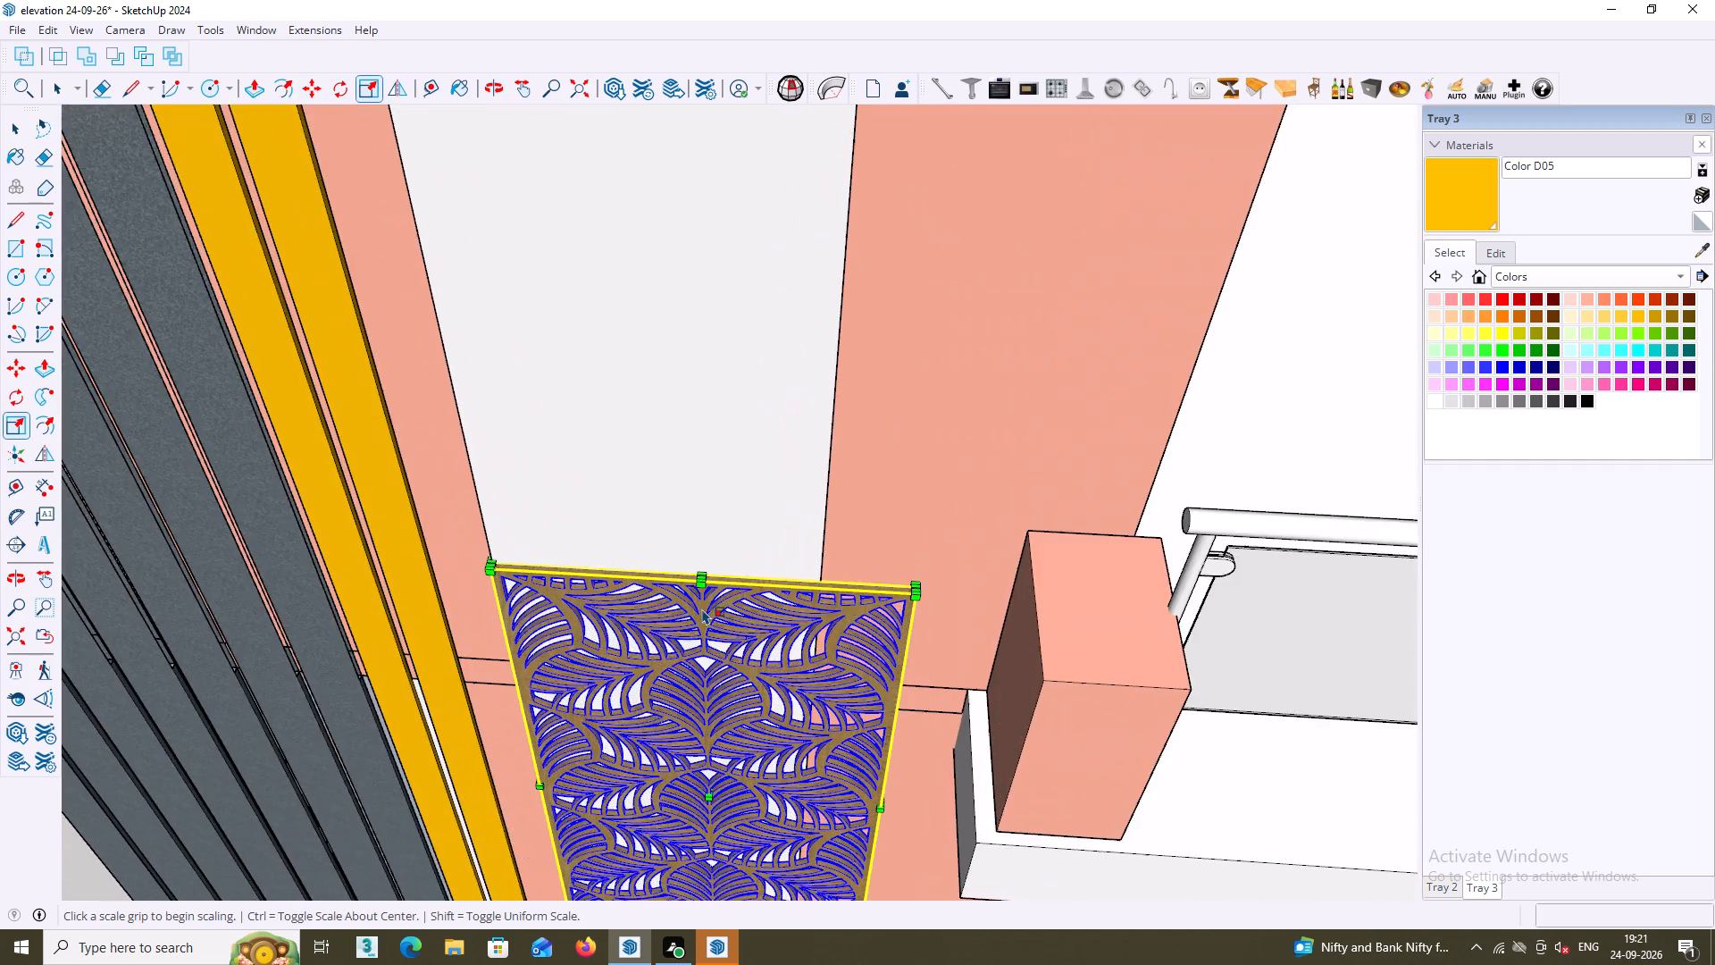
pyautogui.moveTo(703, 584); pyautogui.dragTo(702, 613, button='middle')
pyautogui.scroll(17, 702, 575)
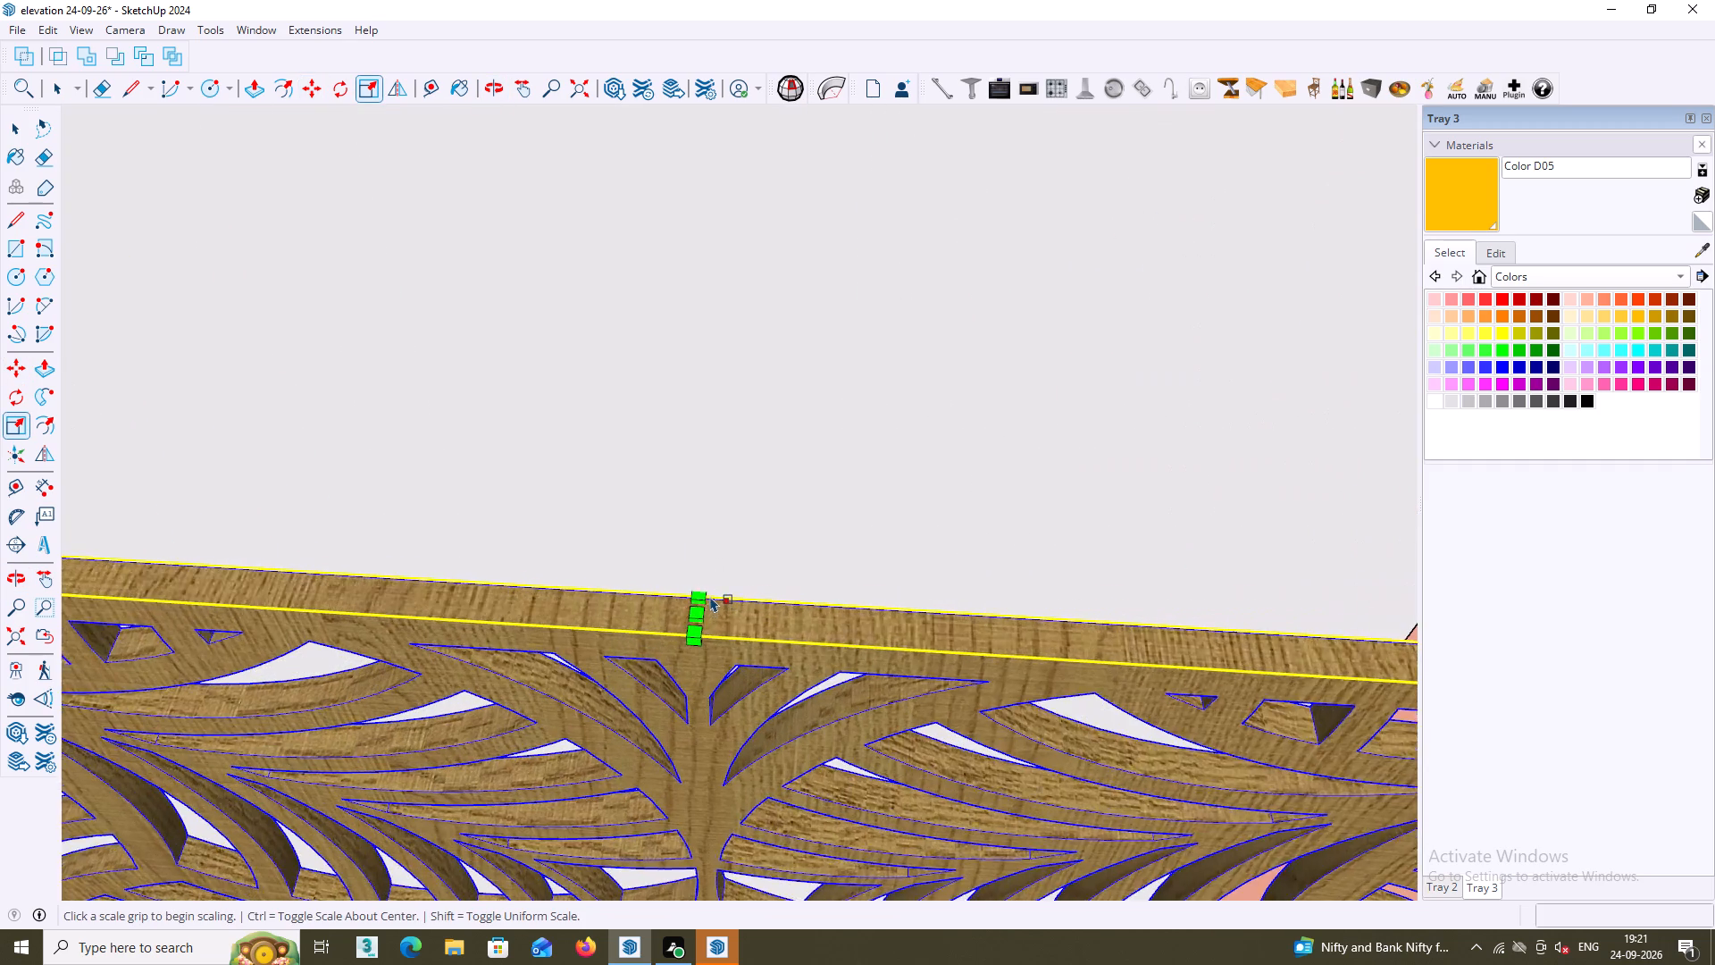
pyautogui.scroll(3, 710, 596)
pyautogui.click(695, 615)
pyautogui.scroll(-15, 661, 323)
pyautogui.keyDown('shift'); pyautogui.moveTo(695, 212); pyautogui.dragTo(726, 500, button='middle'); pyautogui.keyUp('shift')
pyautogui.scroll(-3, 727, 439)
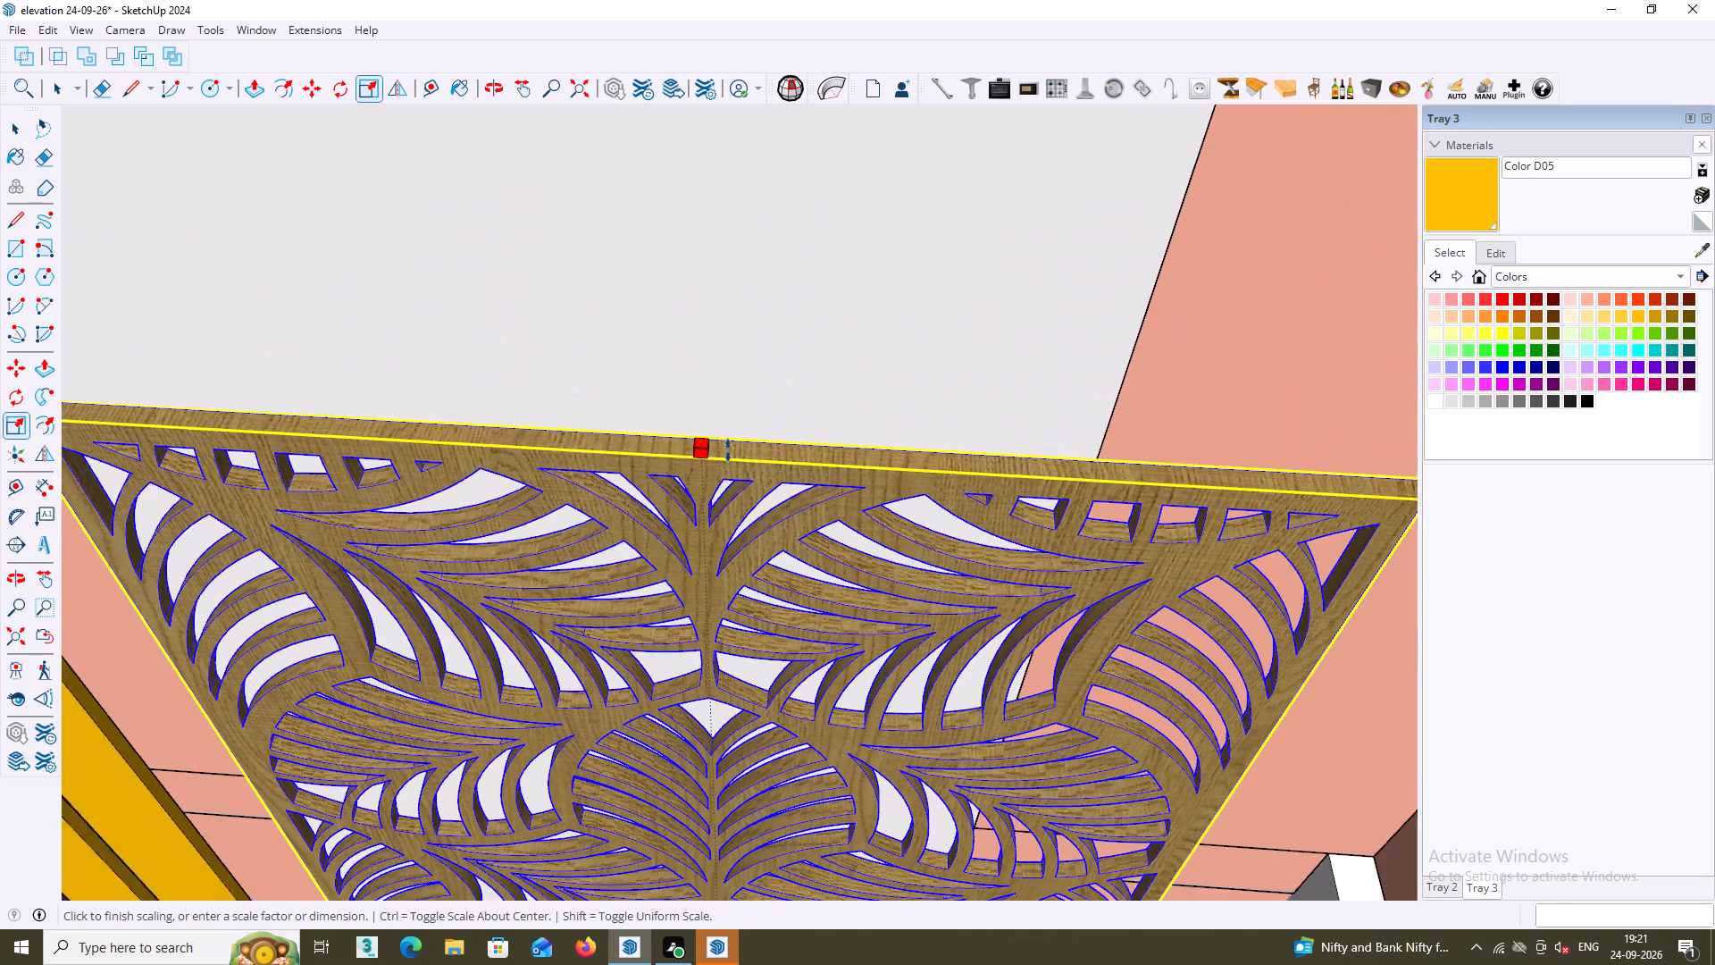
pyautogui.scroll(-14, 728, 450)
pyautogui.moveTo(705, 405); pyautogui.dragTo(702, 414, button='middle')
pyautogui.keyDown('shift'); pyautogui.moveTo(683, 298); pyautogui.dragTo(724, 627, button='middle'); pyautogui.keyUp('shift')
pyautogui.scroll(-4, 699, 340)
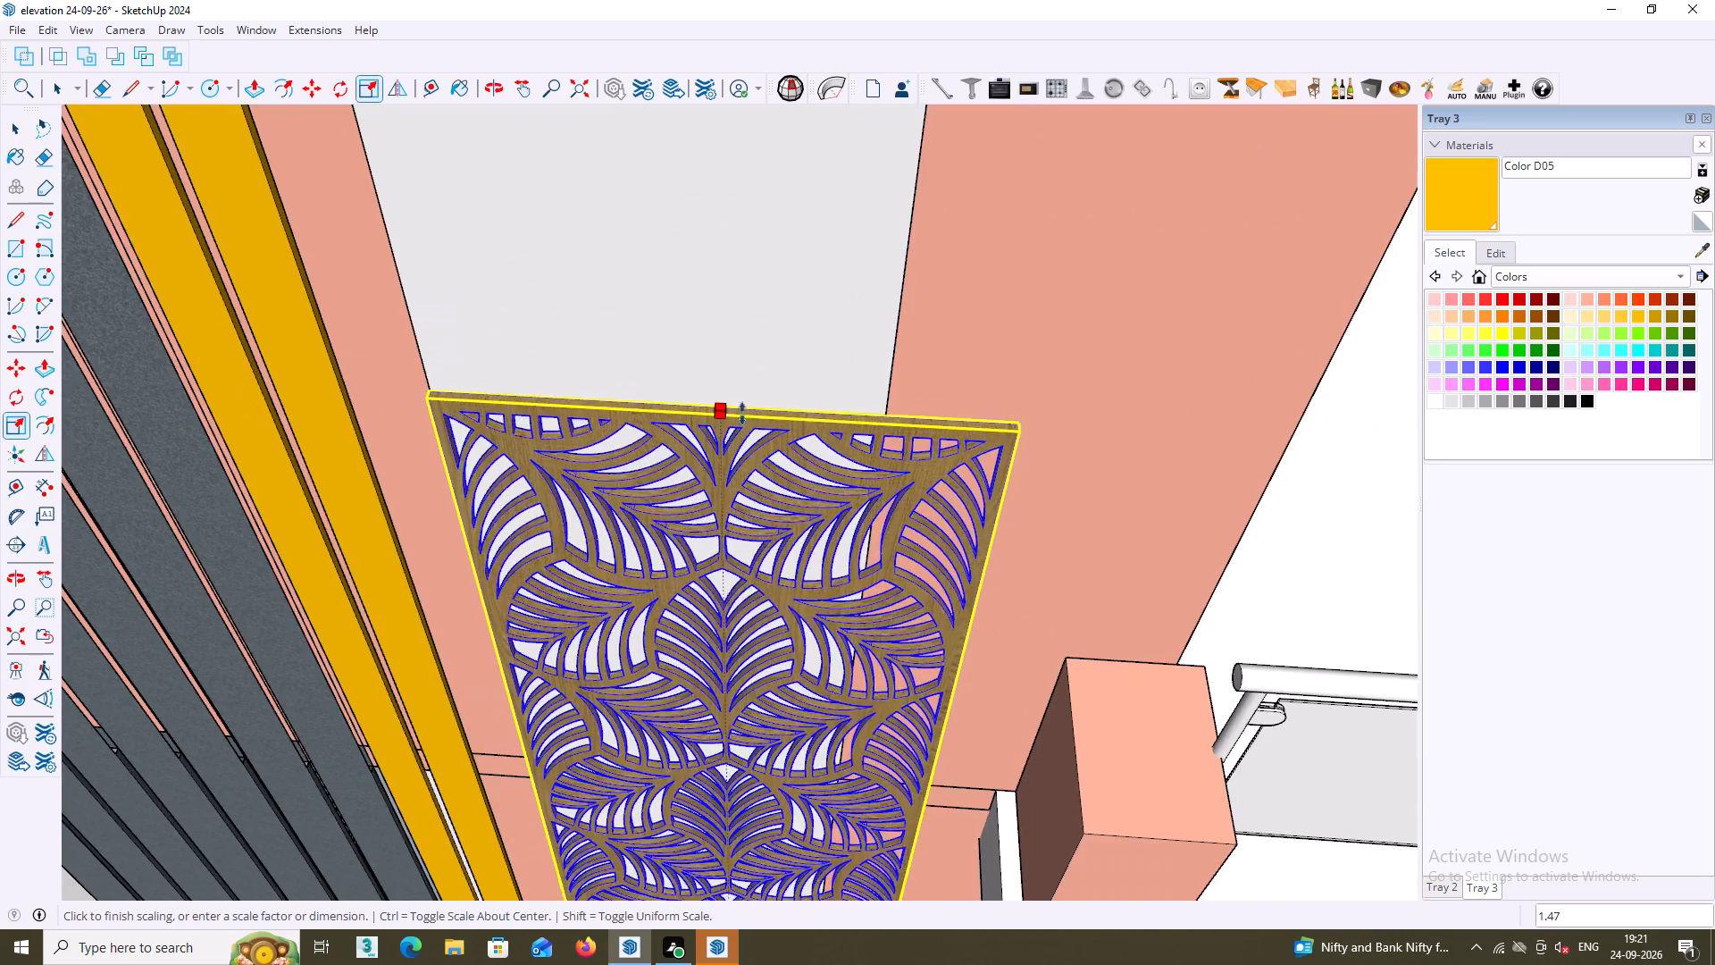
pyautogui.scroll(-7, 742, 414)
pyautogui.moveTo(794, 442); pyautogui.dragTo(797, 694, button='middle')
pyautogui.keyDown('shift'); pyautogui.scroll(-1, 793, 494); pyautogui.keyUp('shift')
pyautogui.scroll(4, 767, 491)
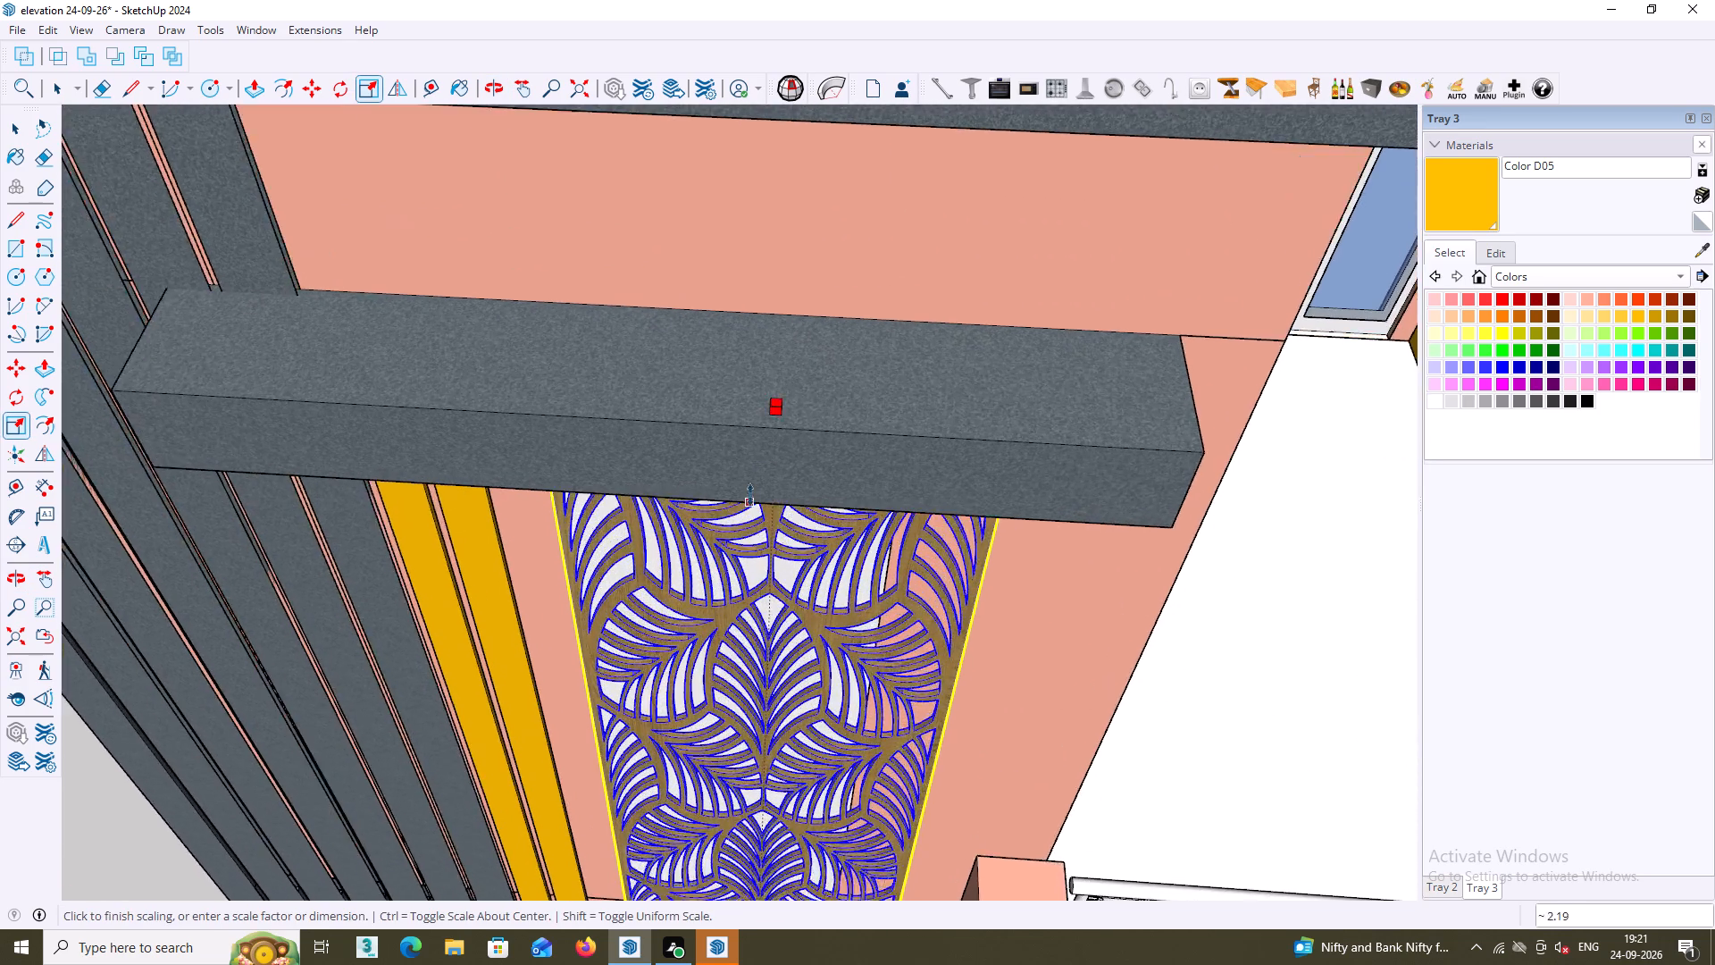
pyautogui.scroll(1, 750, 495)
pyautogui.moveTo(749, 492); pyautogui.dragTo(730, 346, button='middle')
pyautogui.scroll(3, 715, 530)
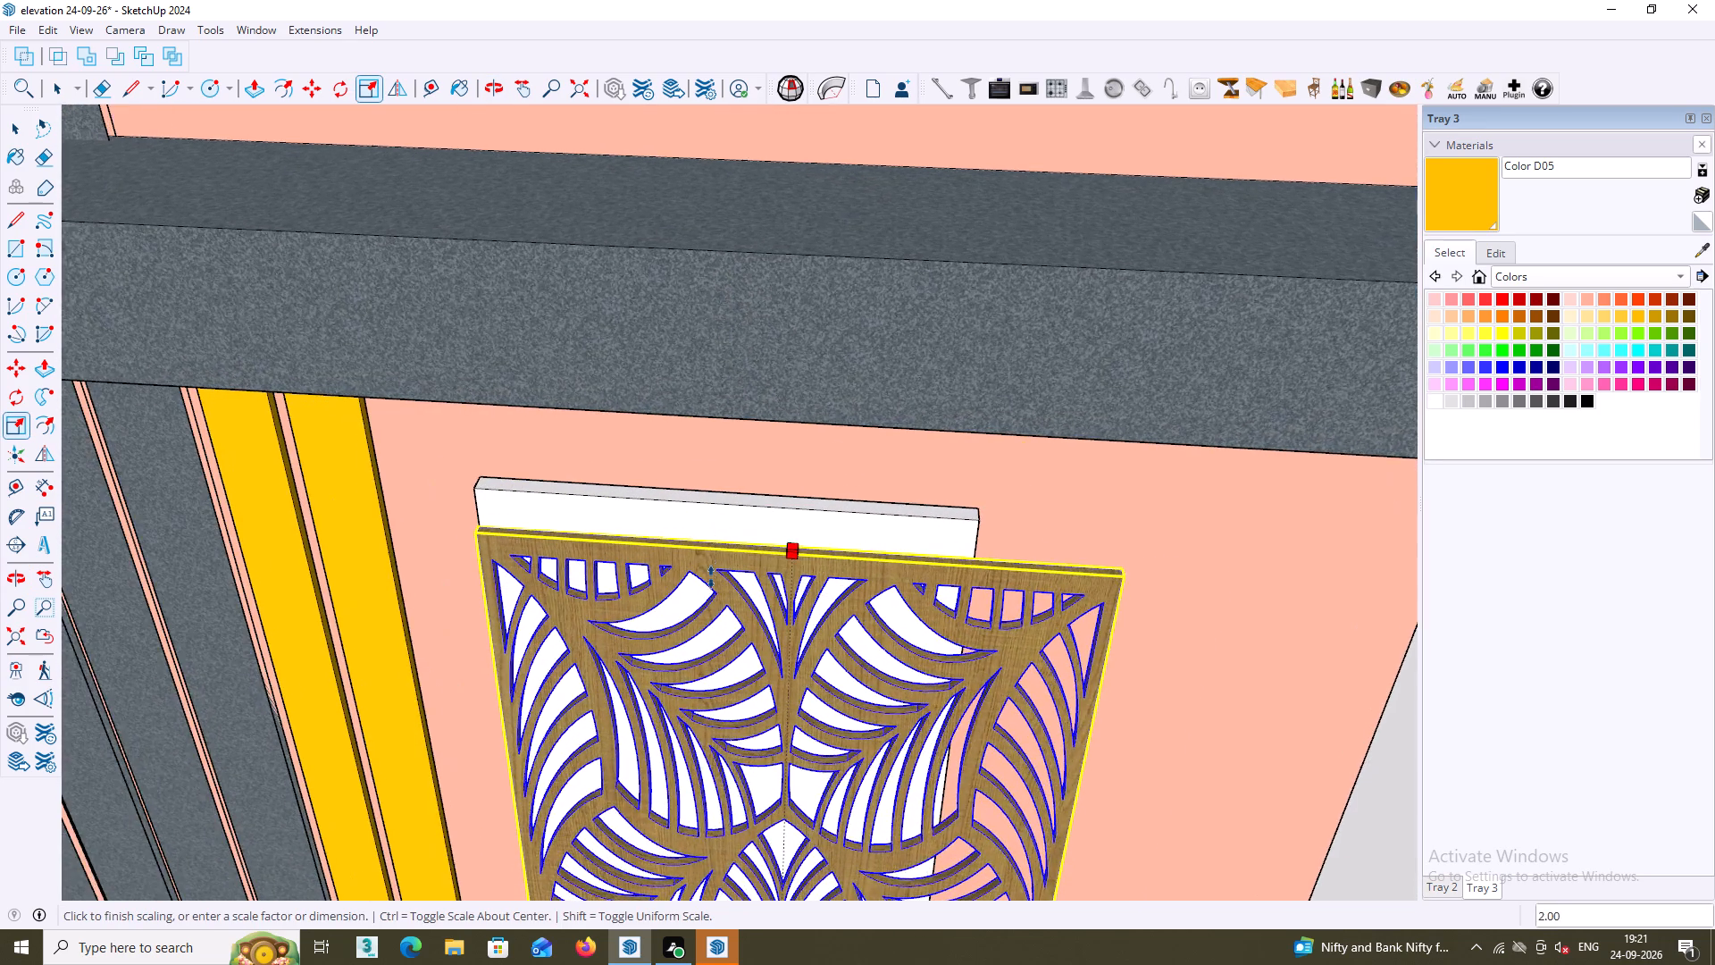
pyautogui.scroll(2, 711, 577)
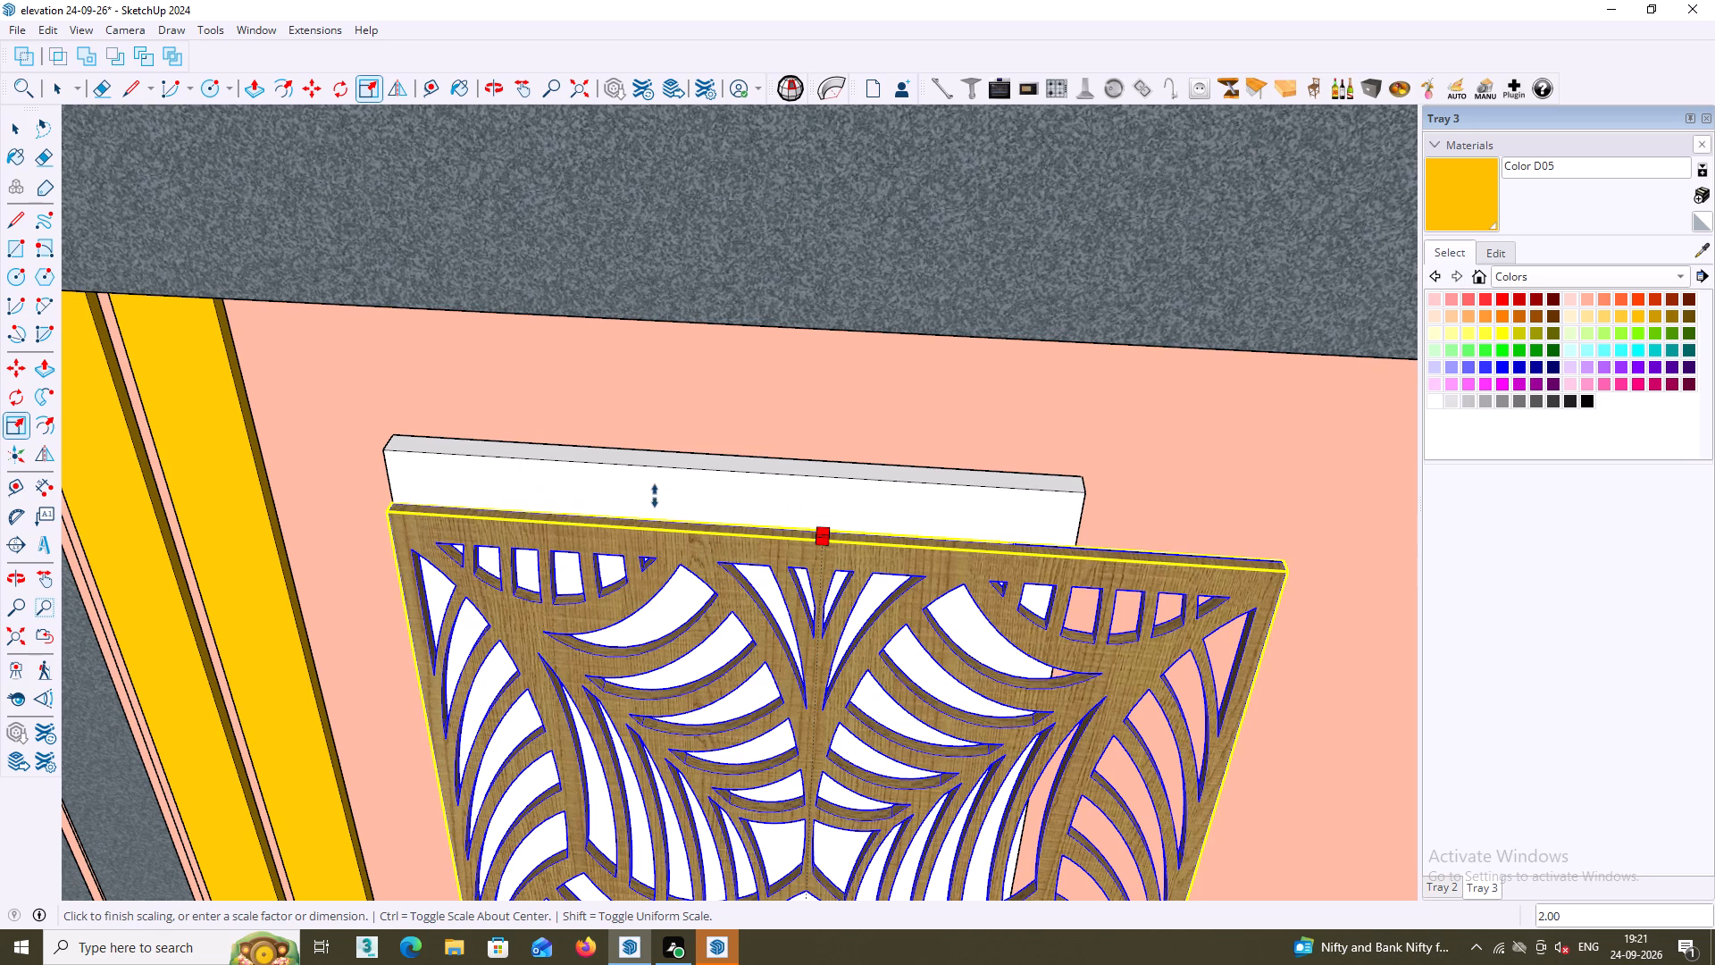
pyautogui.moveTo(829, 526); pyautogui.dragTo(816, 473, button='middle')
pyautogui.scroll(2, 828, 516)
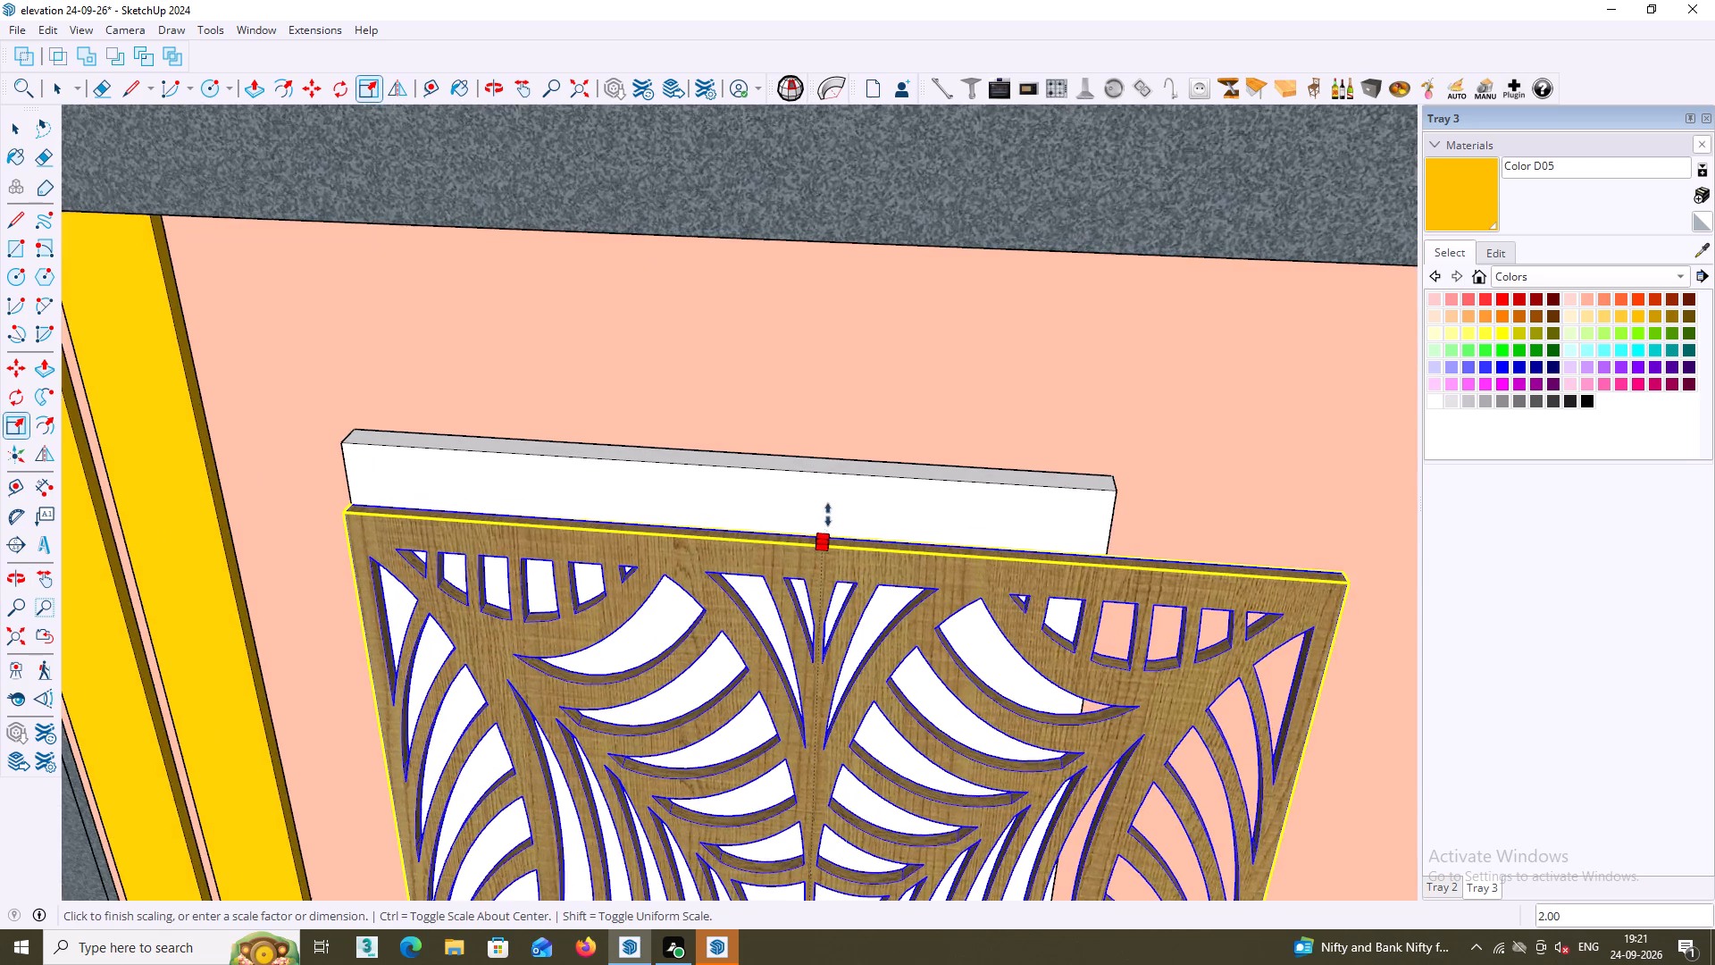
pyautogui.scroll(1, 828, 515)
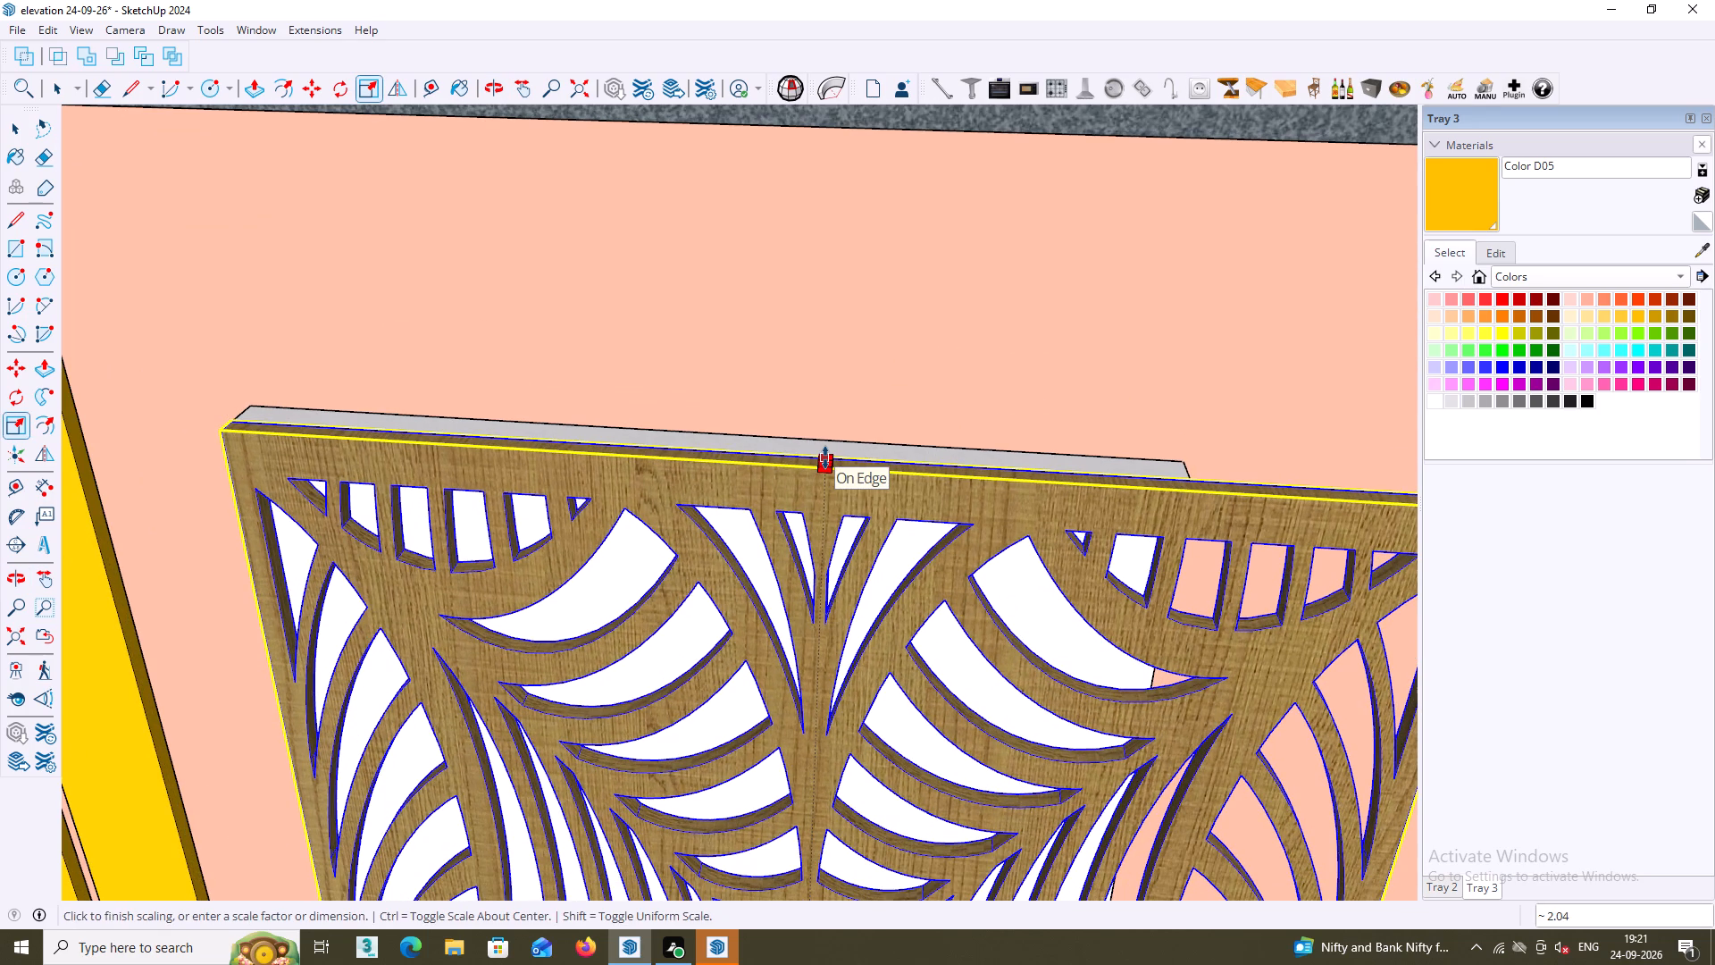
pyautogui.click(825, 457)
# Scale the leaf-patterned panel's width by about 0.80 so its side edge meets the edge of the white strip.
pyautogui.scroll(-10, 838, 557)
pyautogui.moveTo(908, 675); pyautogui.dragTo(632, 499, button='middle')
pyautogui.scroll(2, 781, 485)
pyautogui.moveTo(814, 534); pyautogui.dragTo(684, 462, button='middle')
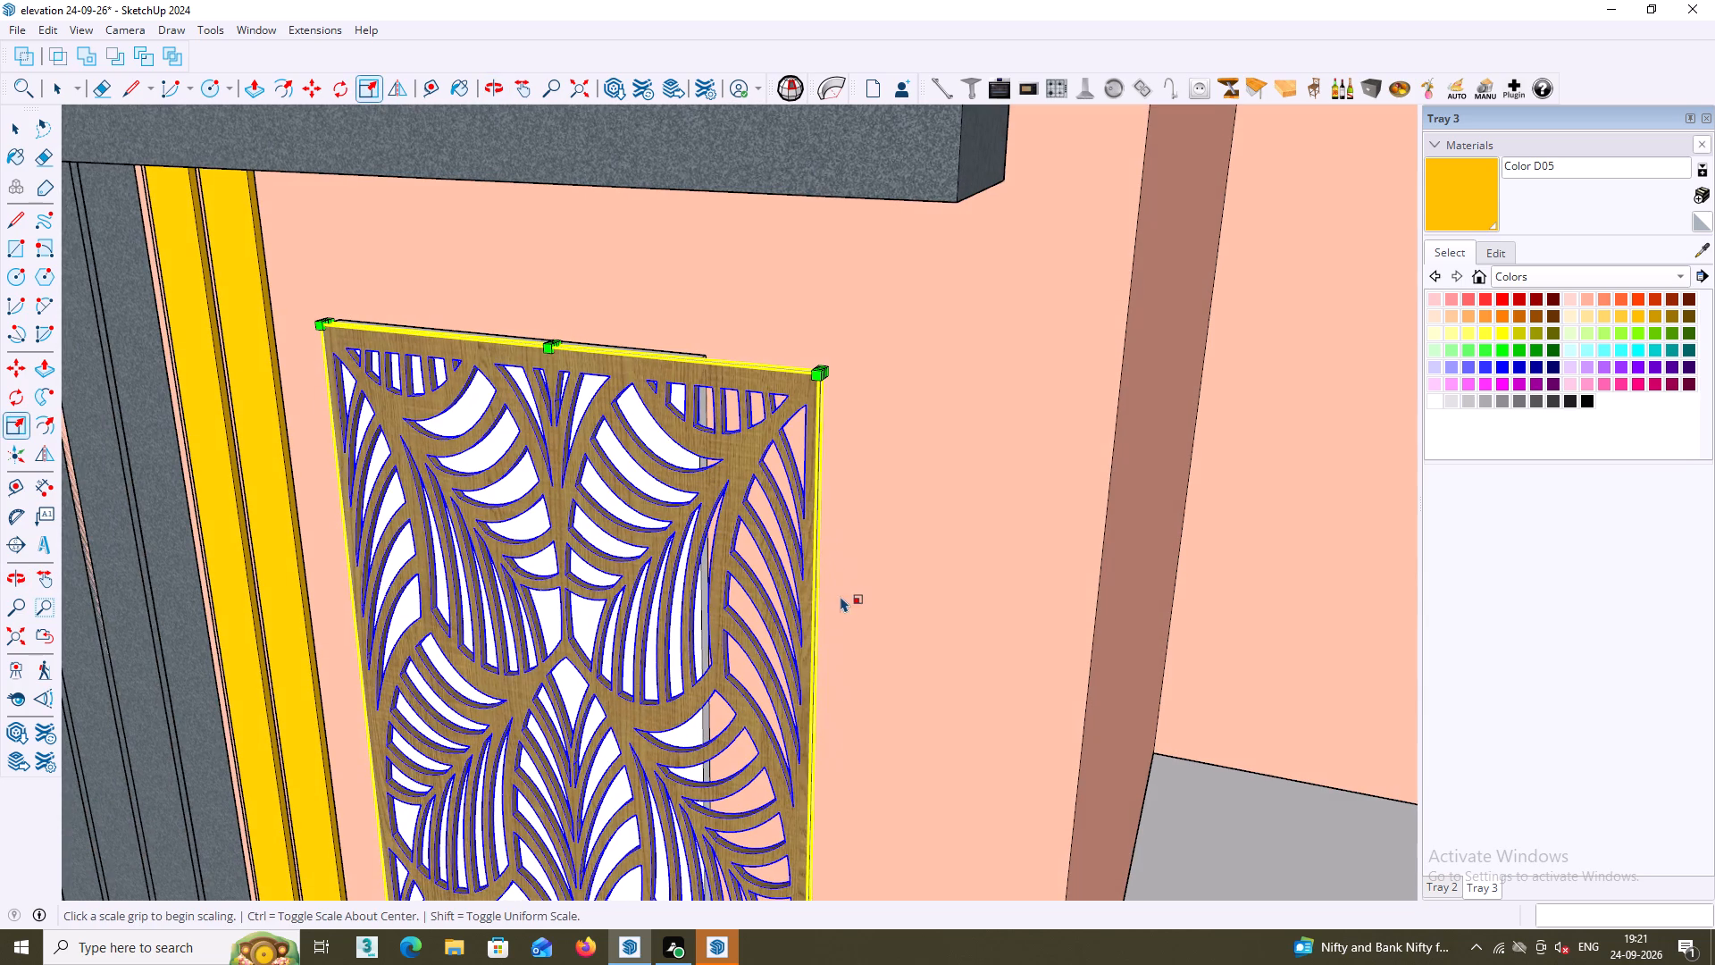
pyautogui.press('s')
pyautogui.scroll(5, 827, 645)
pyautogui.moveTo(809, 667); pyautogui.dragTo(816, 387, button='middle')
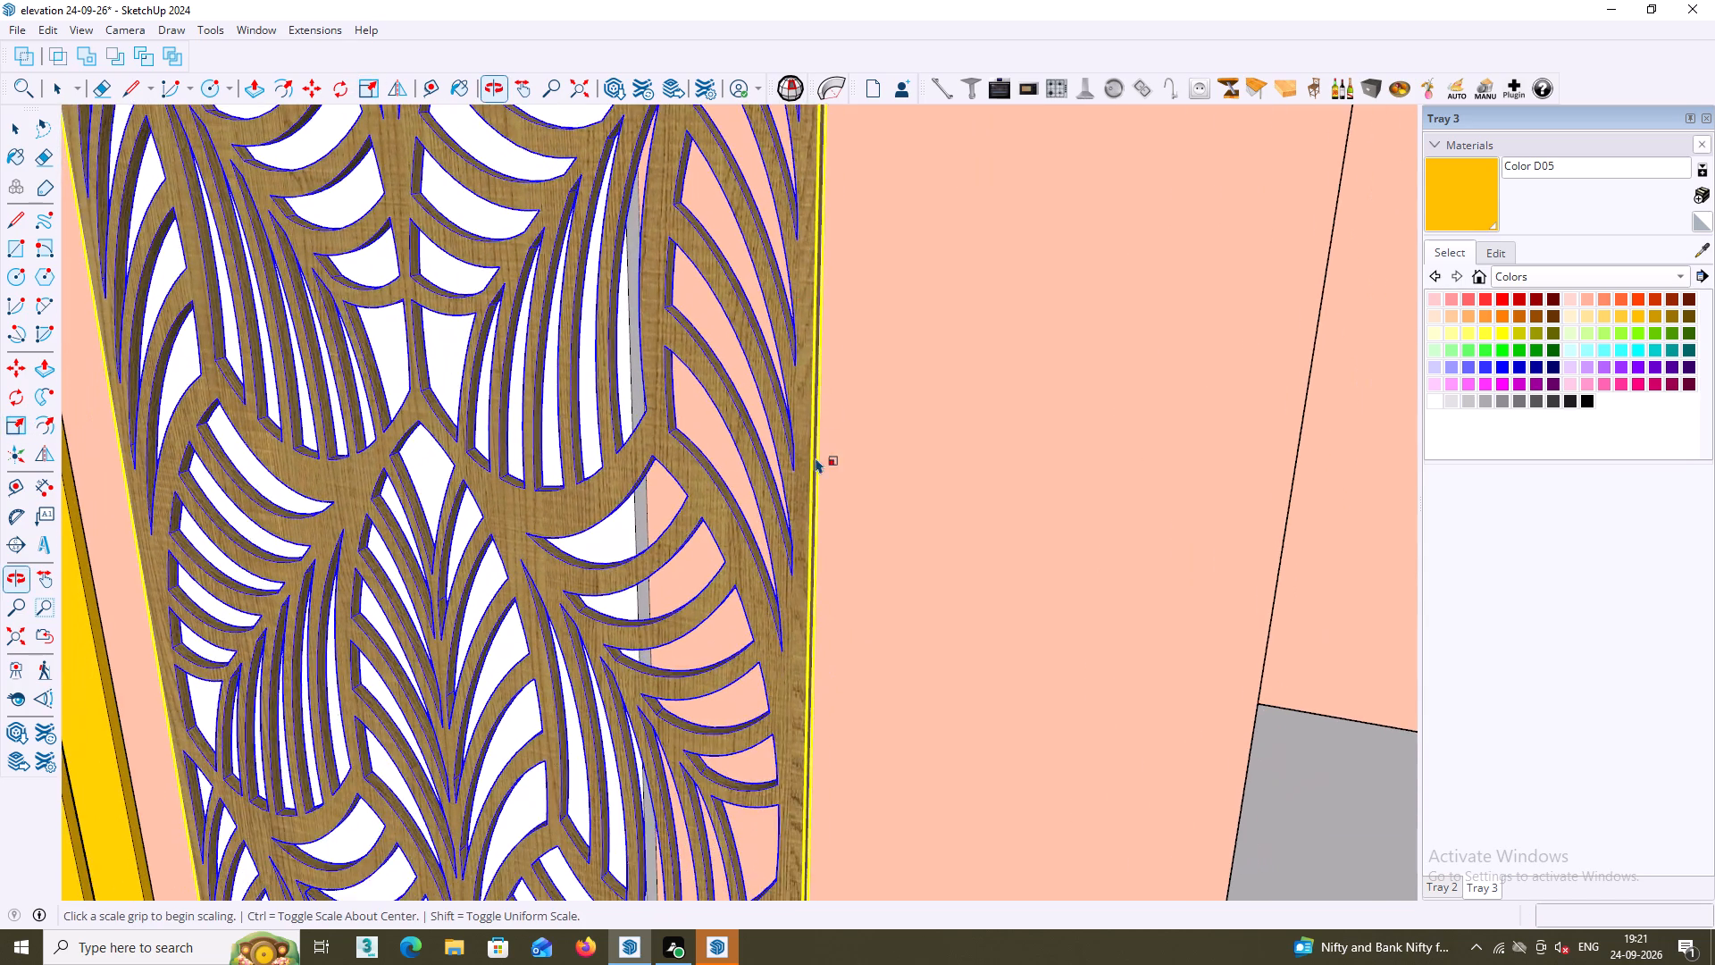
pyautogui.scroll(-17, 804, 555)
pyautogui.keyDown('shift'); pyautogui.moveTo(819, 694); pyautogui.dragTo(831, 466, button='middle'); pyautogui.keyUp('shift')
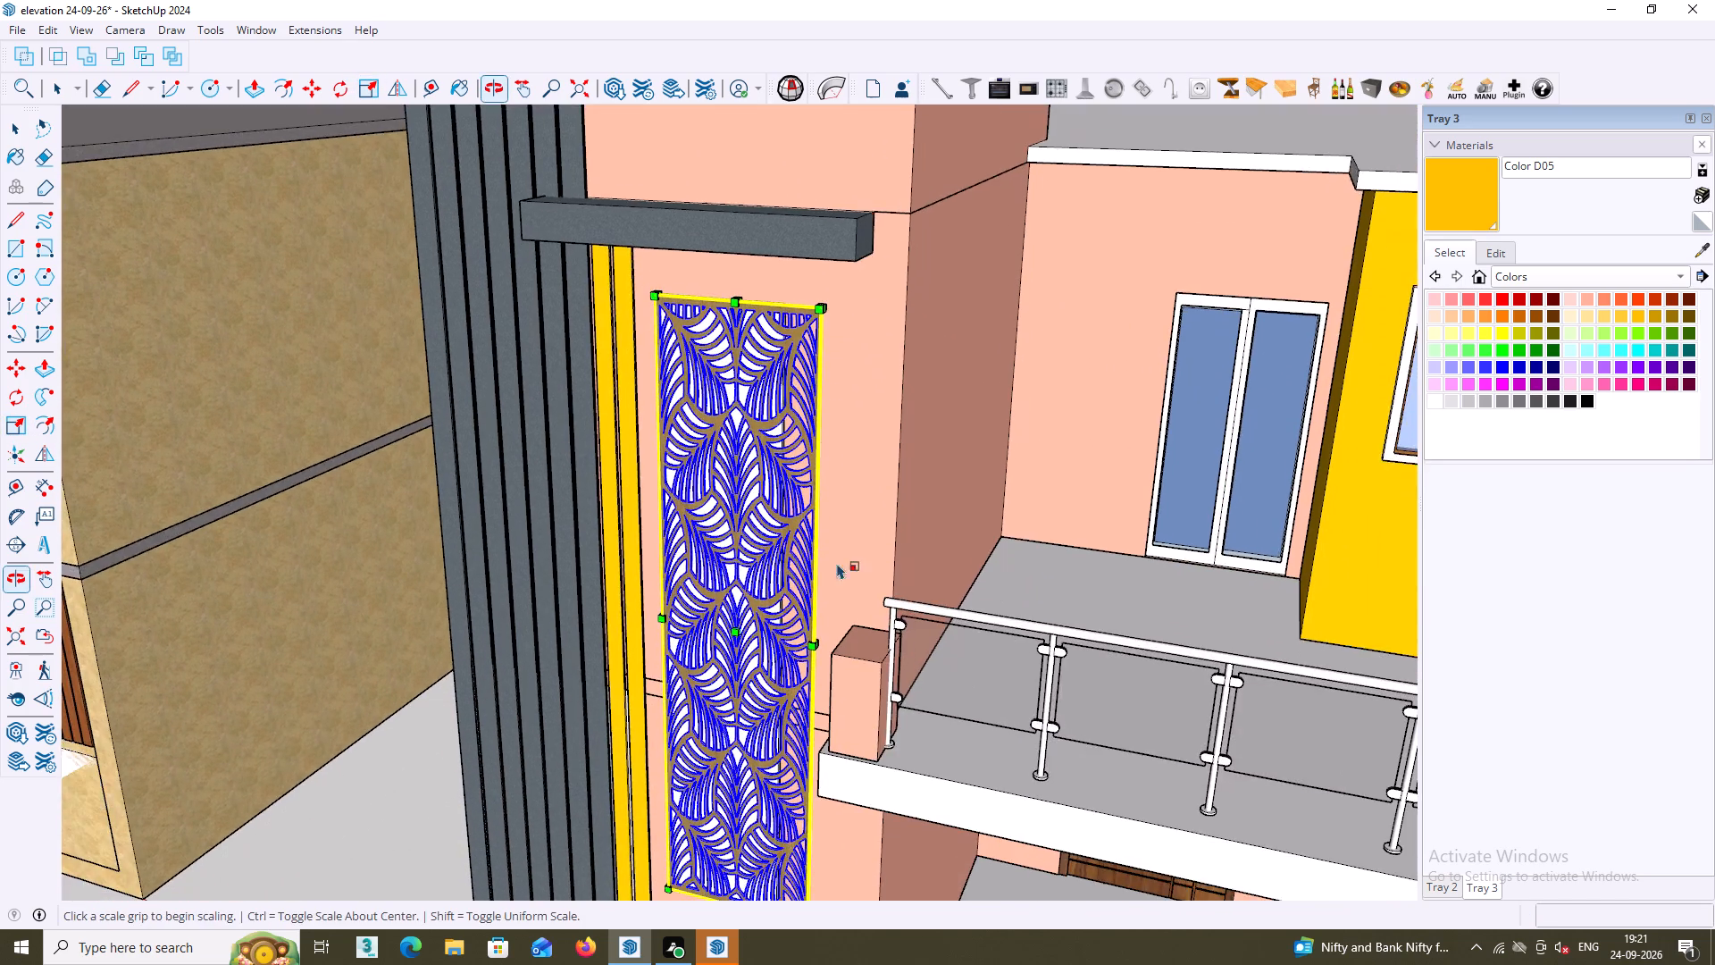
pyautogui.scroll(5, 854, 722)
pyautogui.moveTo(826, 608); pyautogui.dragTo(823, 574, button='middle')
pyautogui.keyDown('shift'); pyautogui.moveTo(816, 589); pyautogui.dragTo(859, 457, button='middle'); pyautogui.keyUp('shift')
pyautogui.scroll(5, 814, 506)
pyautogui.moveTo(816, 492); pyautogui.dragTo(816, 491, button='middle')
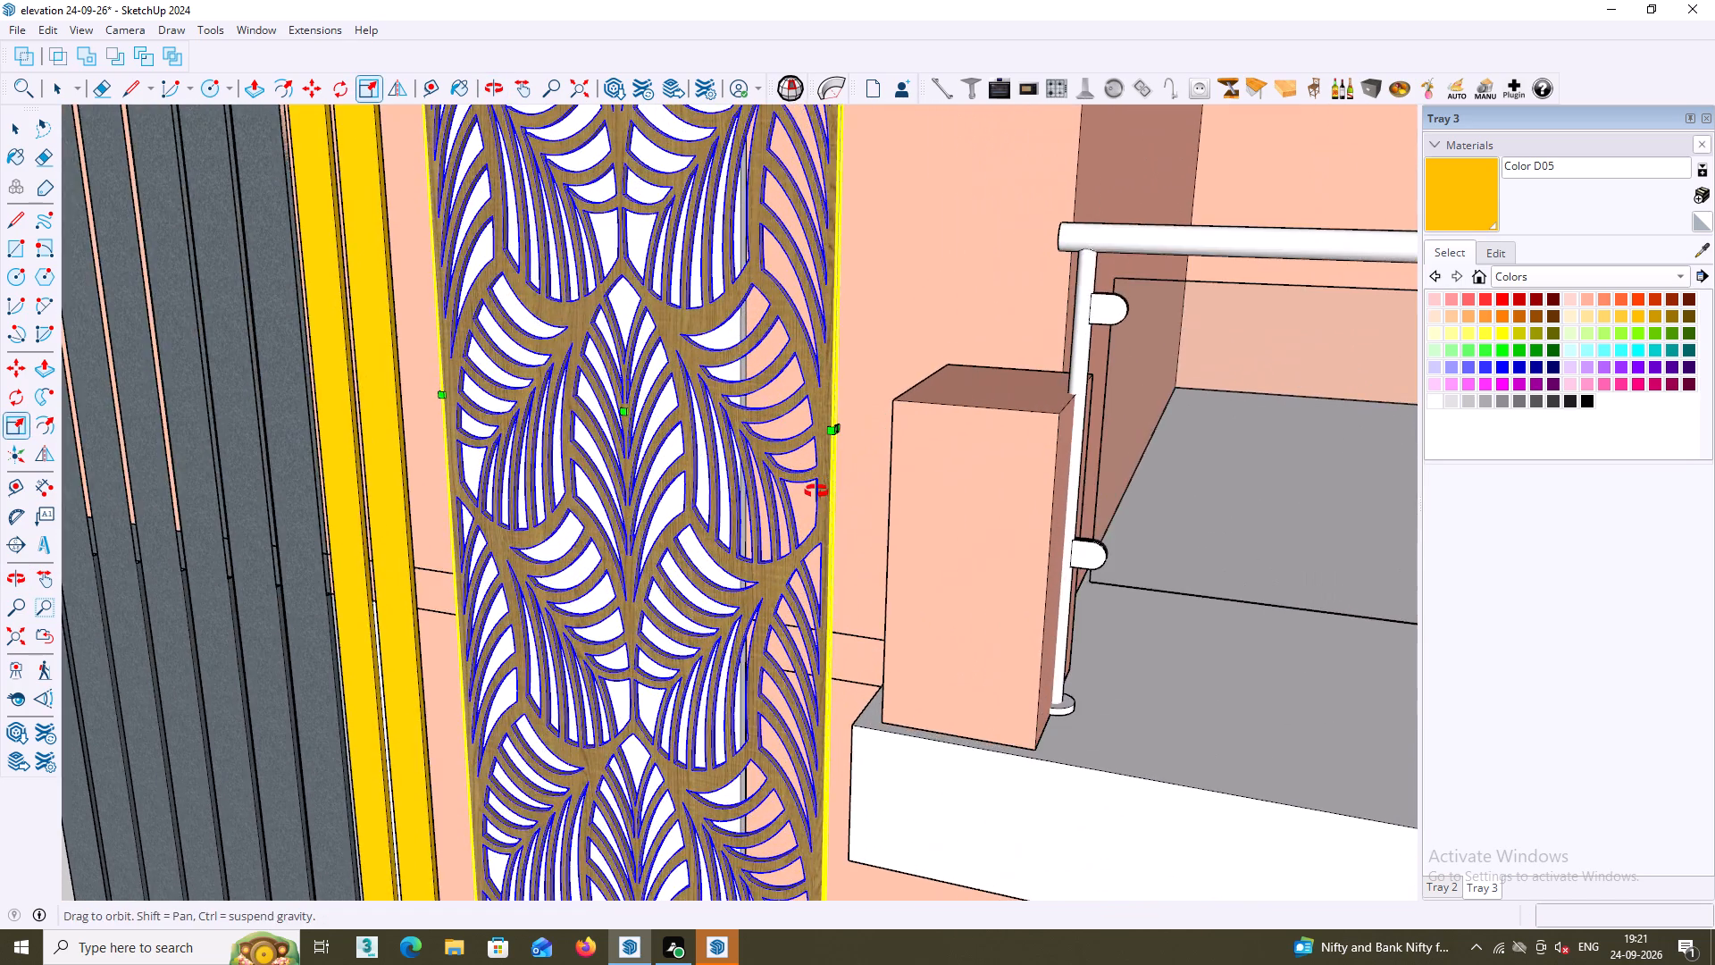
pyautogui.moveTo(816, 491); pyautogui.dragTo(910, 503, button='middle')
pyautogui.scroll(-14, 871, 524)
pyautogui.moveTo(892, 661); pyautogui.dragTo(889, 543, button='middle')
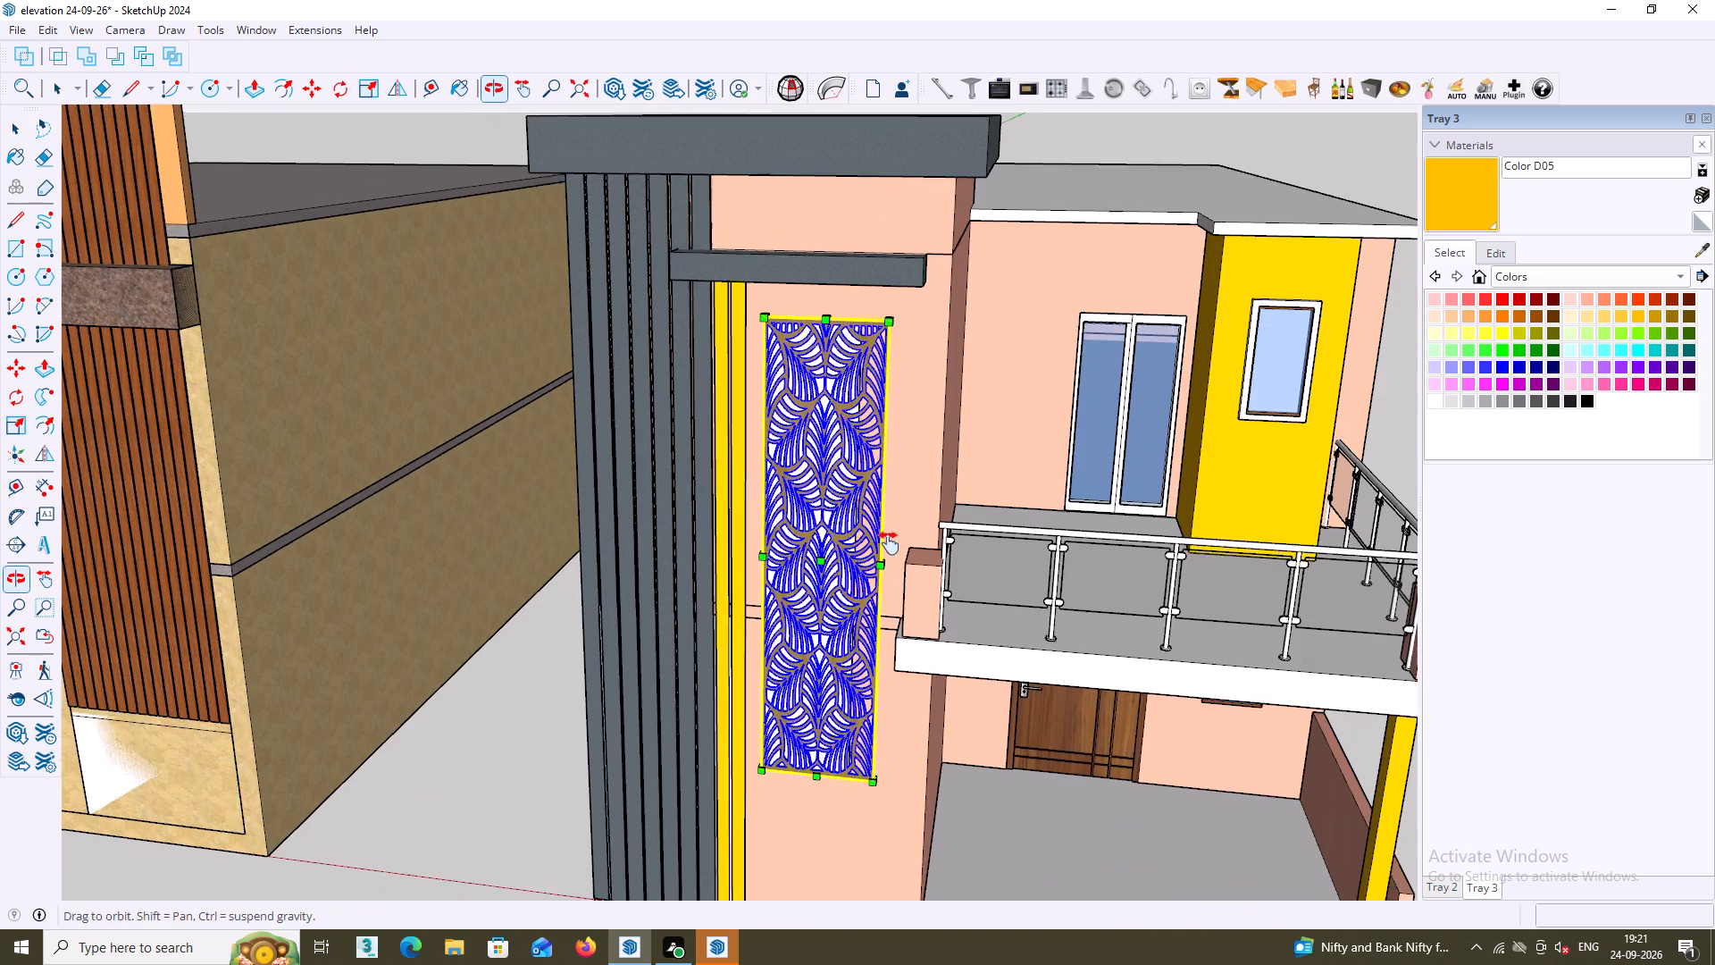
pyautogui.moveTo(889, 543); pyautogui.dragTo(886, 524, button='middle')
pyautogui.scroll(-3, 914, 657)
pyautogui.moveTo(824, 443); pyautogui.dragTo(711, 435, button='middle')
pyautogui.scroll(6, 860, 333)
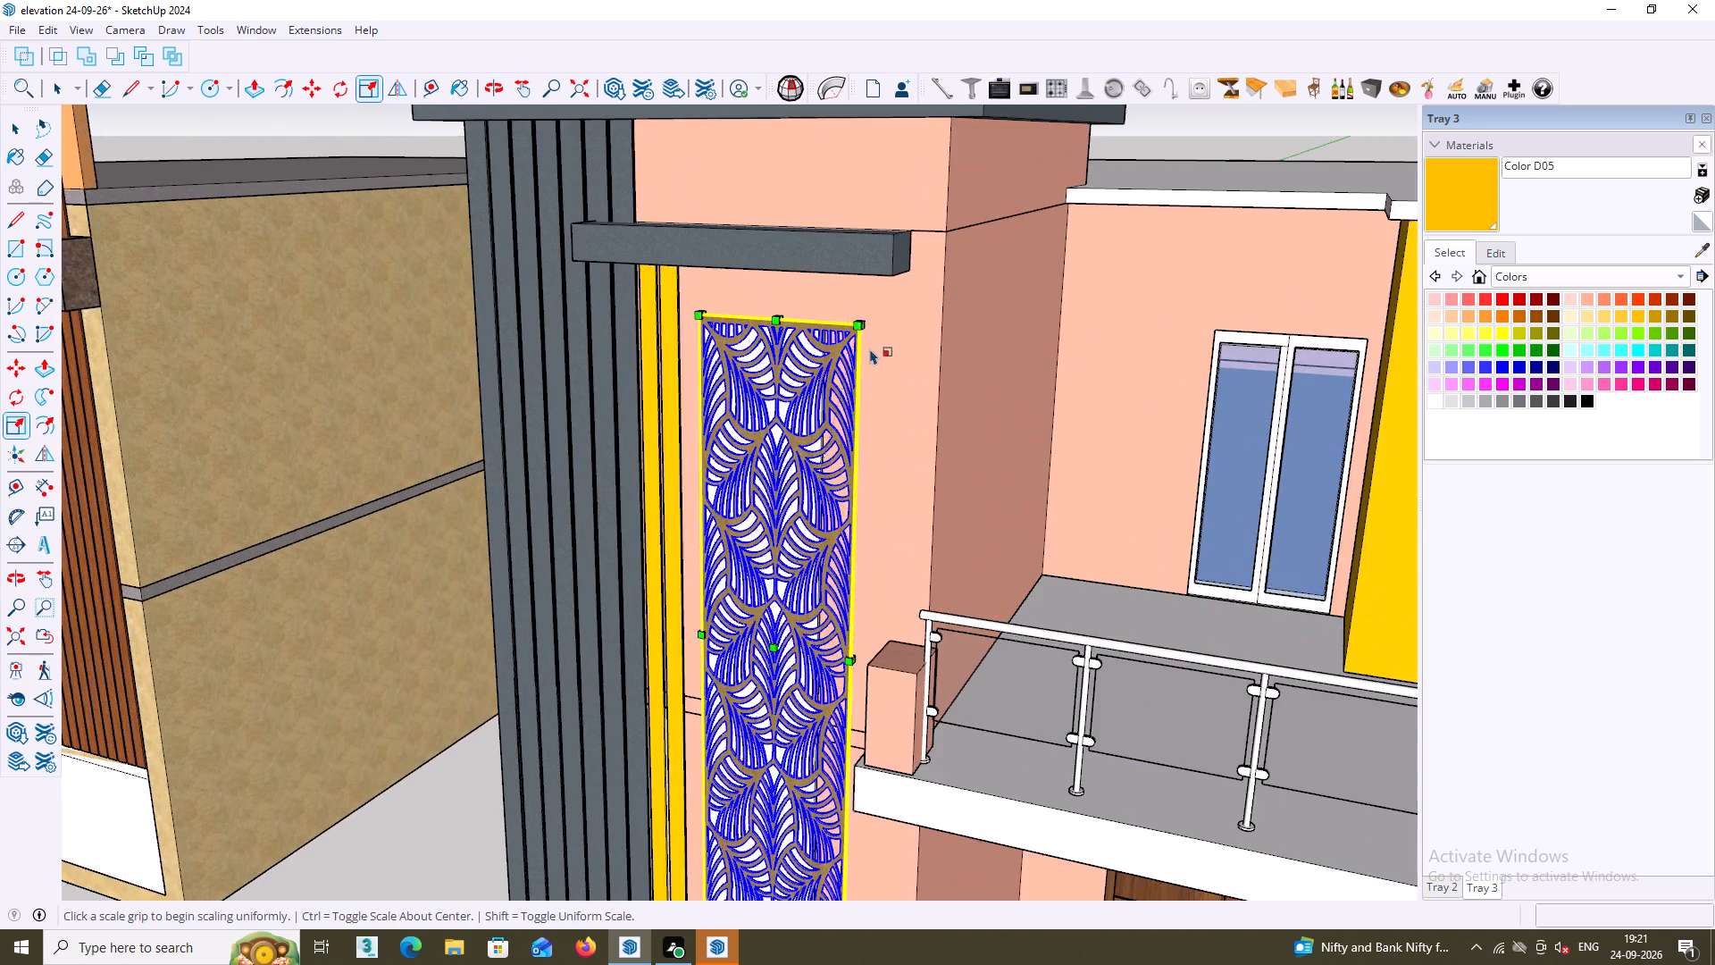
pyautogui.scroll(4, 870, 348)
pyautogui.moveTo(855, 332); pyautogui.dragTo(932, 504, button='middle')
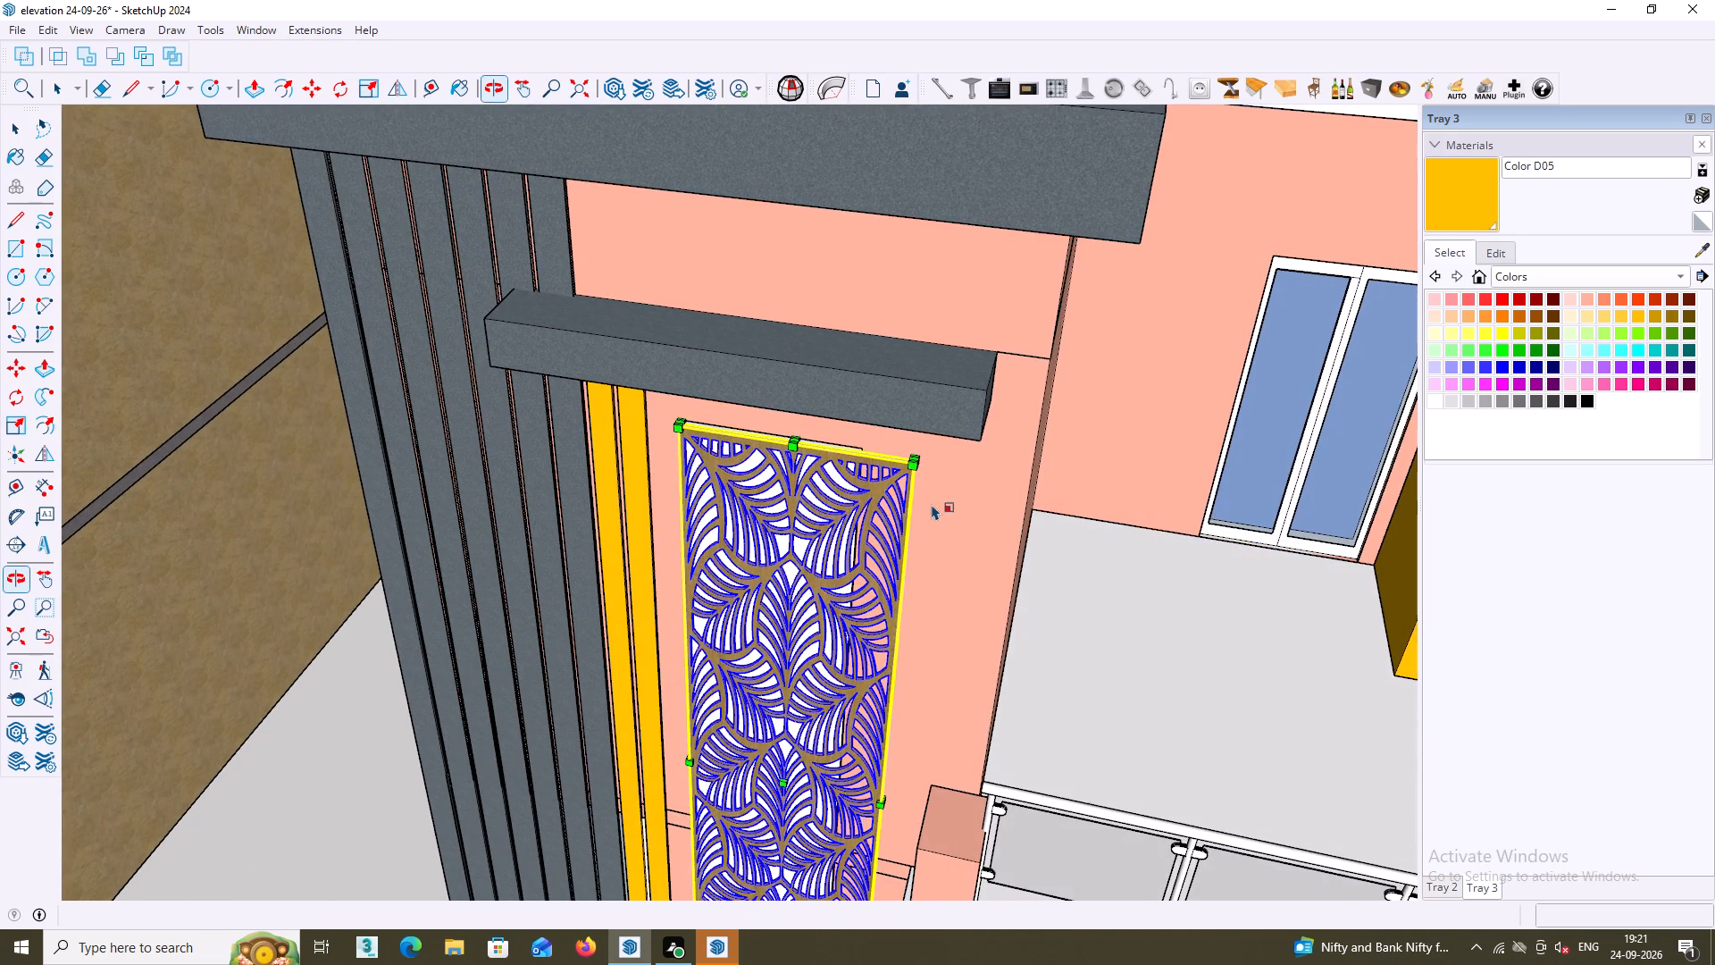
pyautogui.press('space')
pyautogui.scroll(-7, 422, 655)
pyautogui.scroll(6, 680, 547)
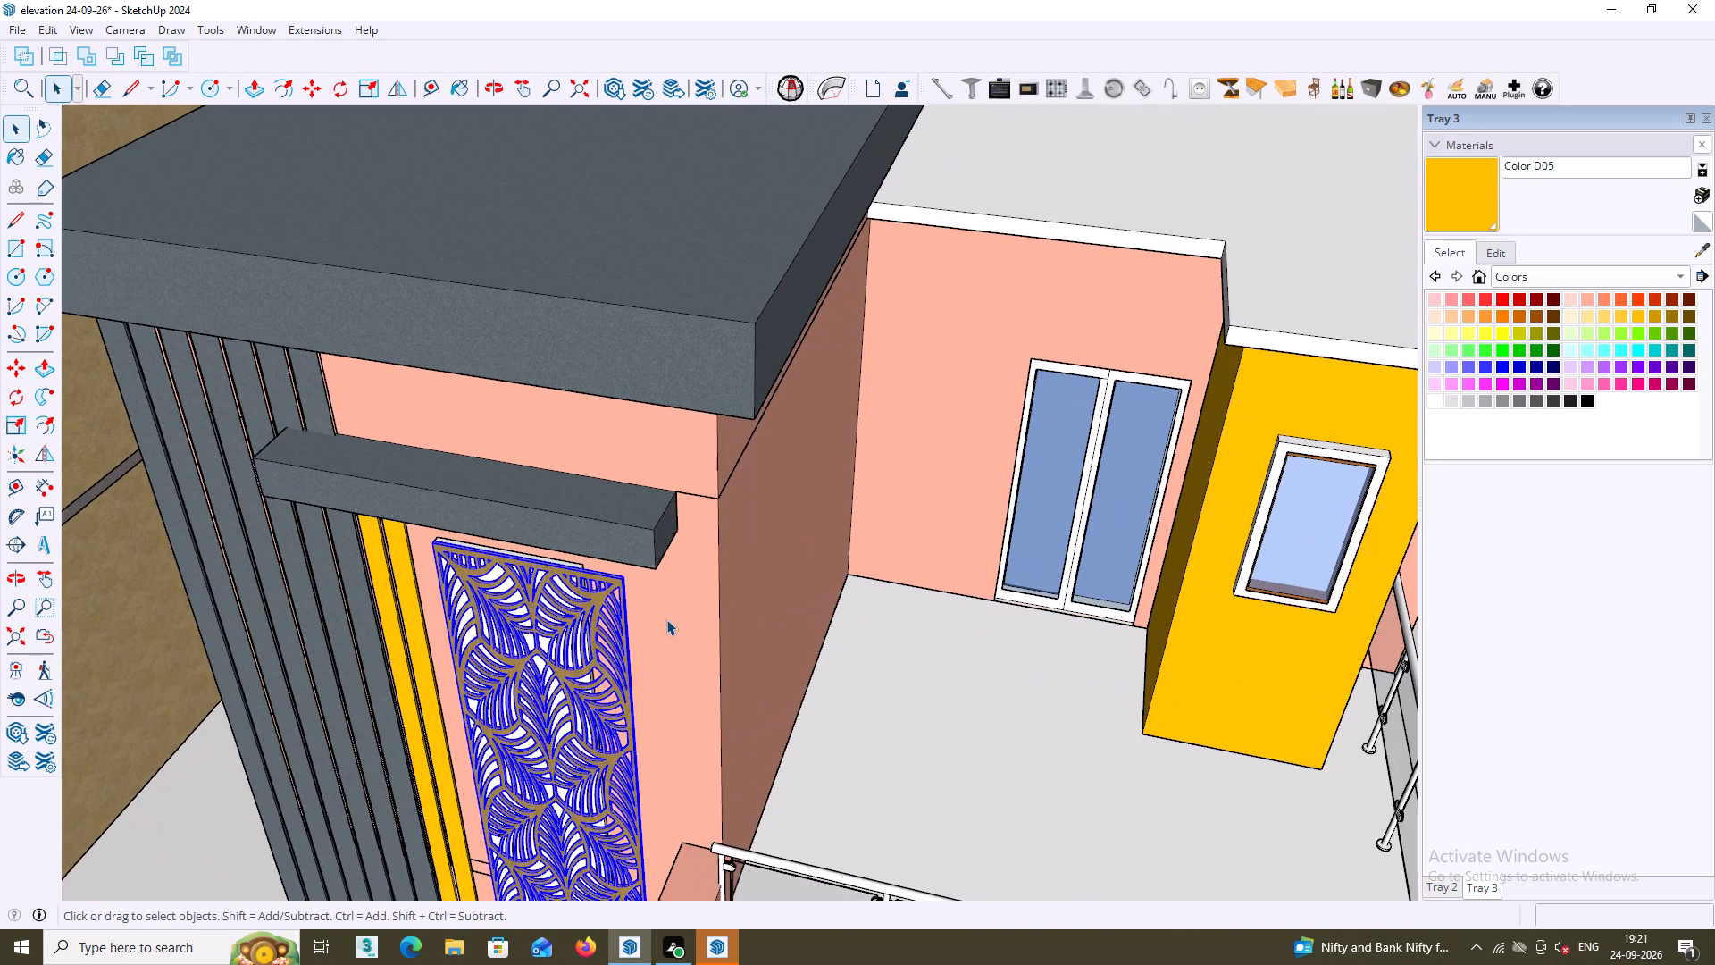
pyautogui.moveTo(666, 619); pyautogui.dragTo(743, 448, button='middle')
pyautogui.moveTo(668, 590); pyautogui.dragTo(703, 468, button='middle')
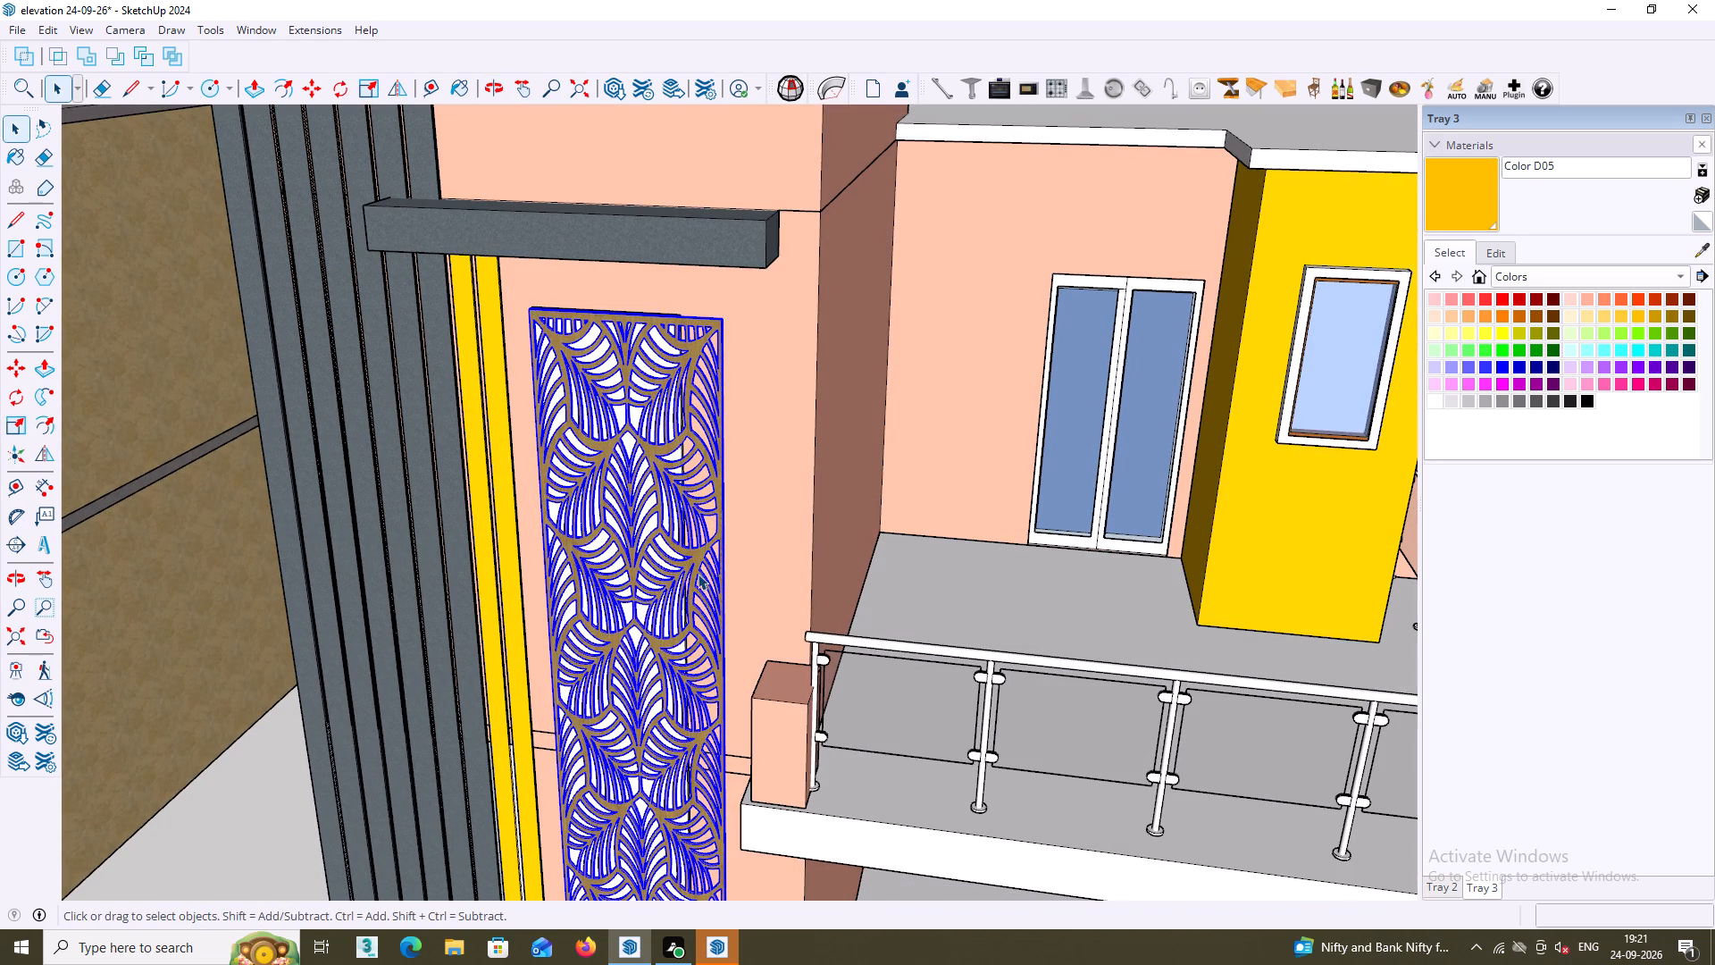
pyautogui.press('s')
pyautogui.scroll(1, 724, 675)
pyautogui.moveTo(724, 675); pyautogui.dragTo(715, 670, button='middle')
pyautogui.moveTo(696, 681); pyautogui.dragTo(590, 654, button='middle')
pyautogui.scroll(20, 849, 707)
pyautogui.scroll(4, 849, 707)
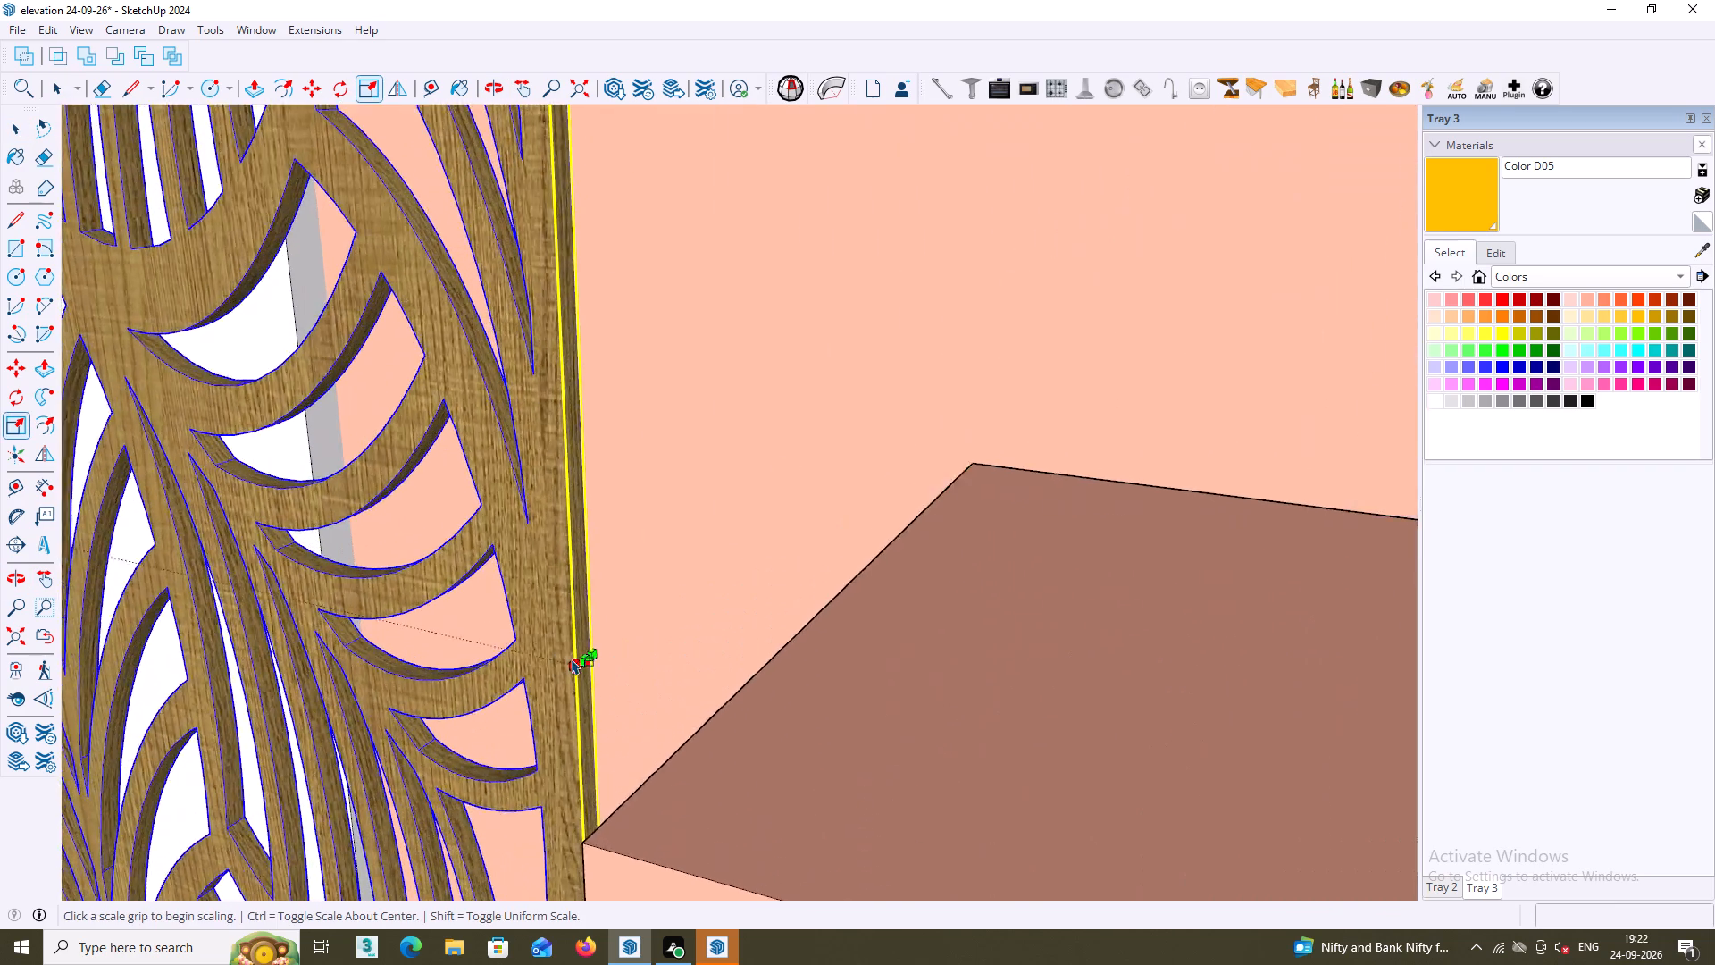
pyautogui.scroll(7, 572, 659)
pyautogui.click(596, 662)
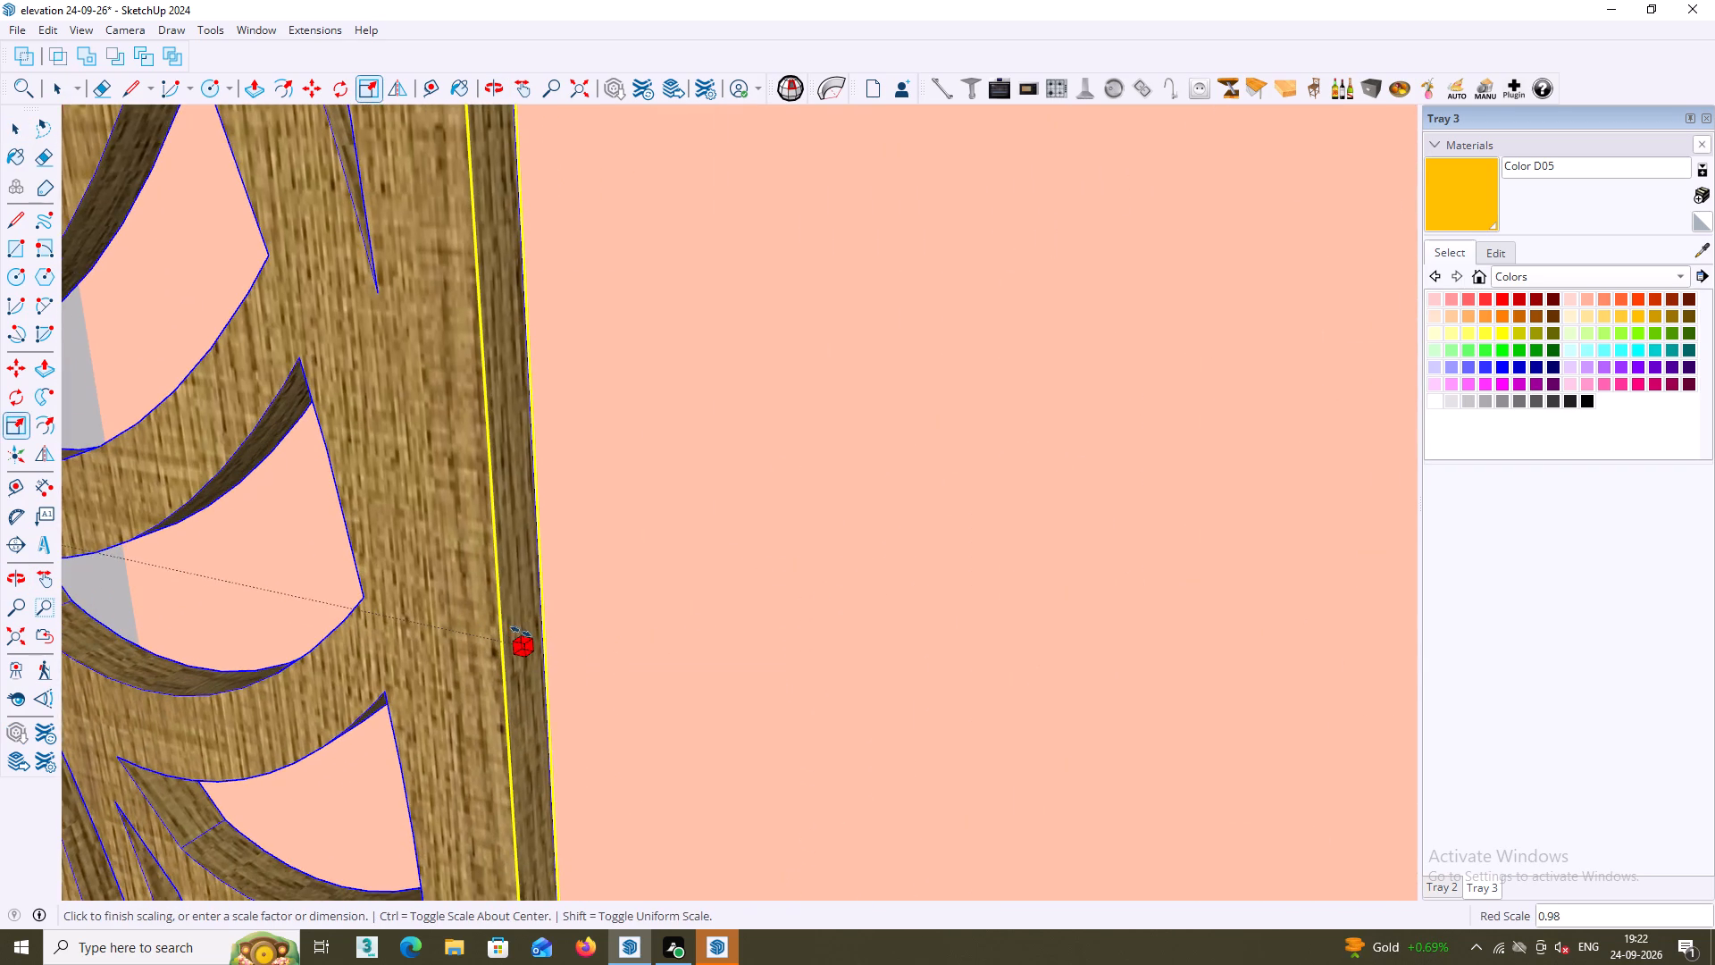
pyautogui.scroll(-2, 272, 553)
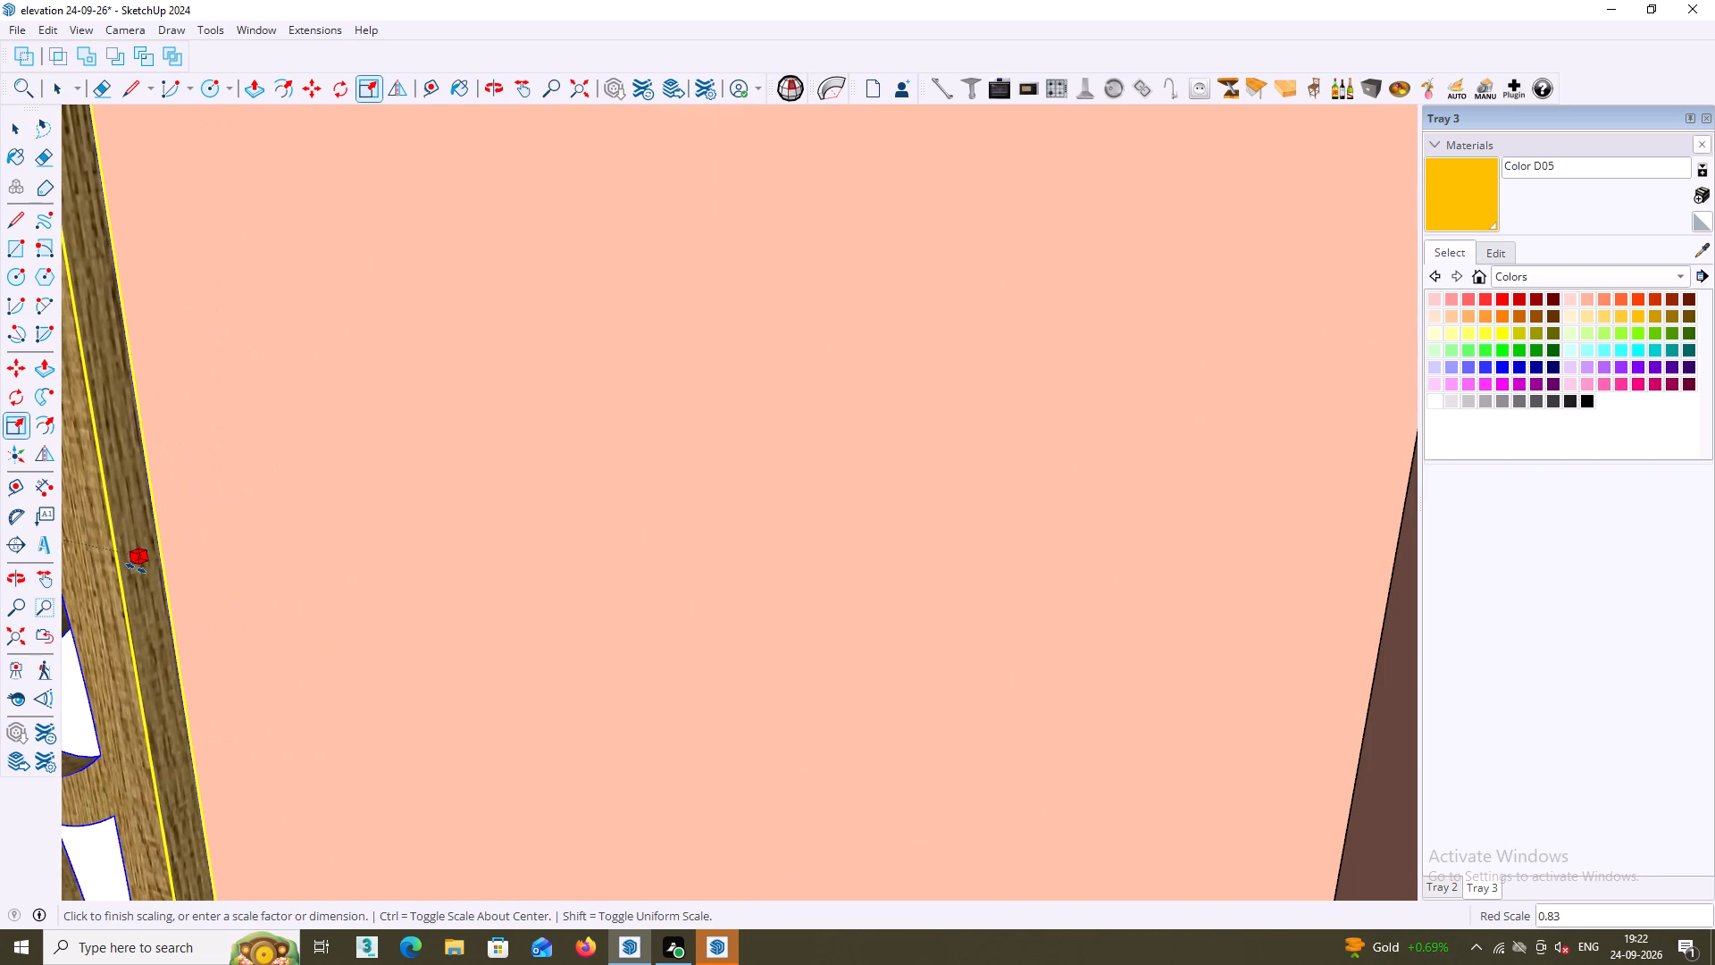
pyautogui.keyDown('shift'); pyautogui.moveTo(138, 568); pyautogui.dragTo(600, 537, button='middle'); pyautogui.keyUp('shift')
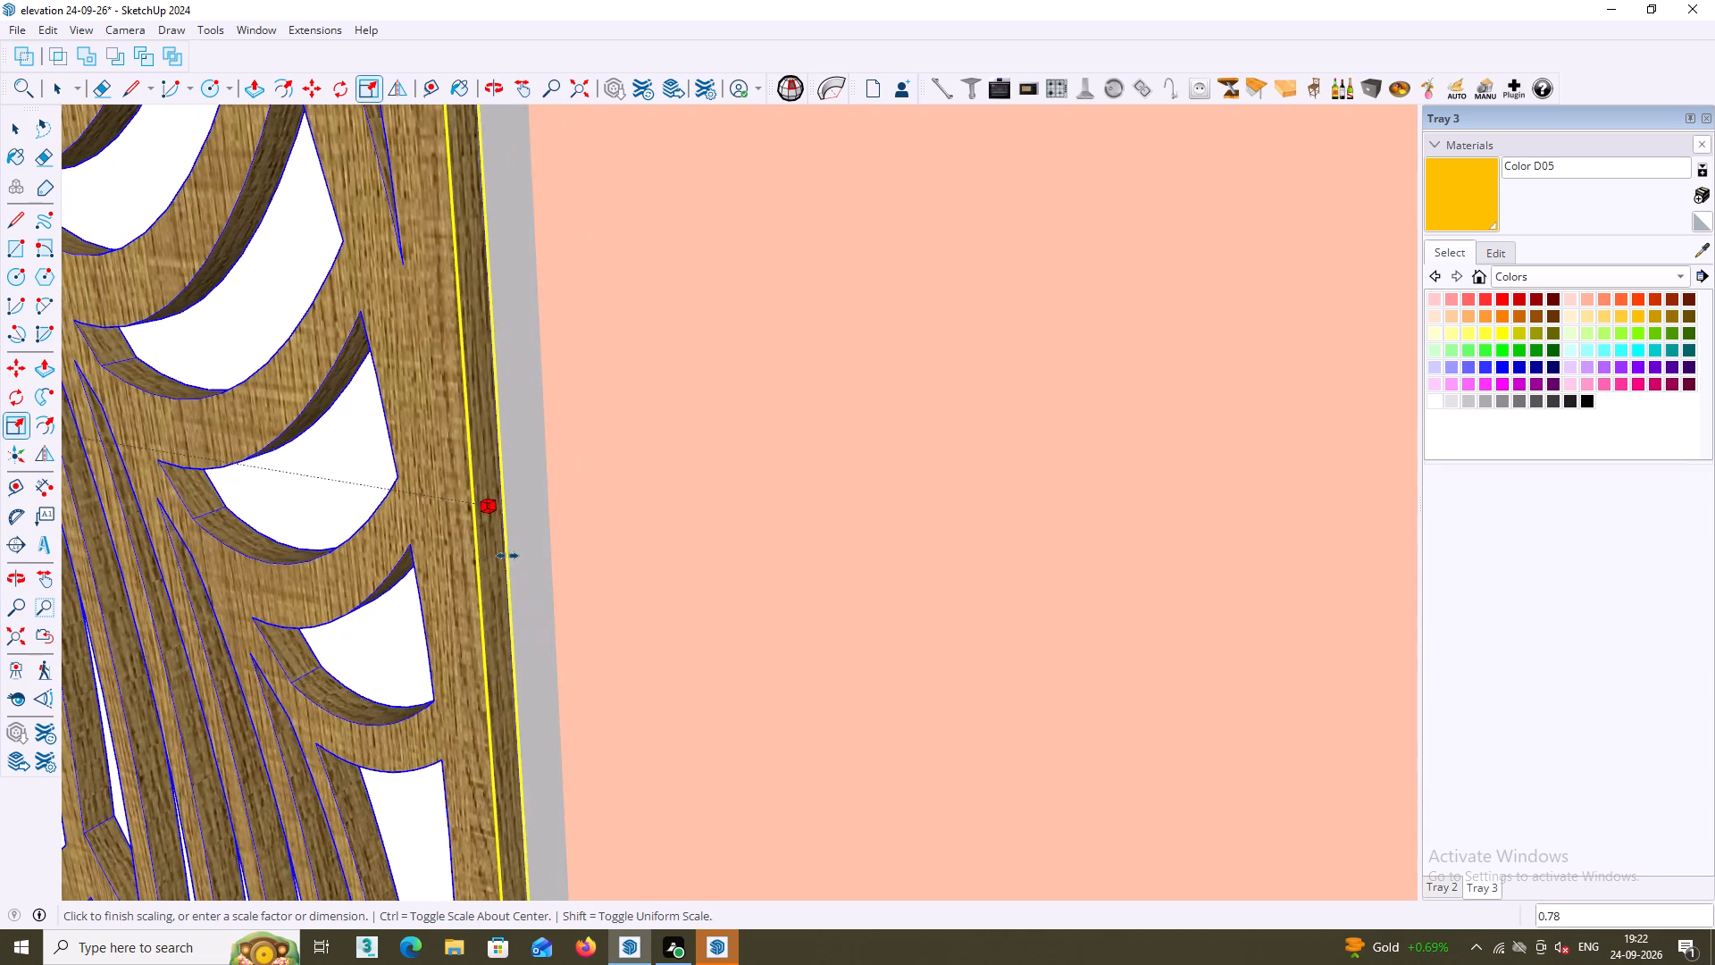
pyautogui.click(543, 561)
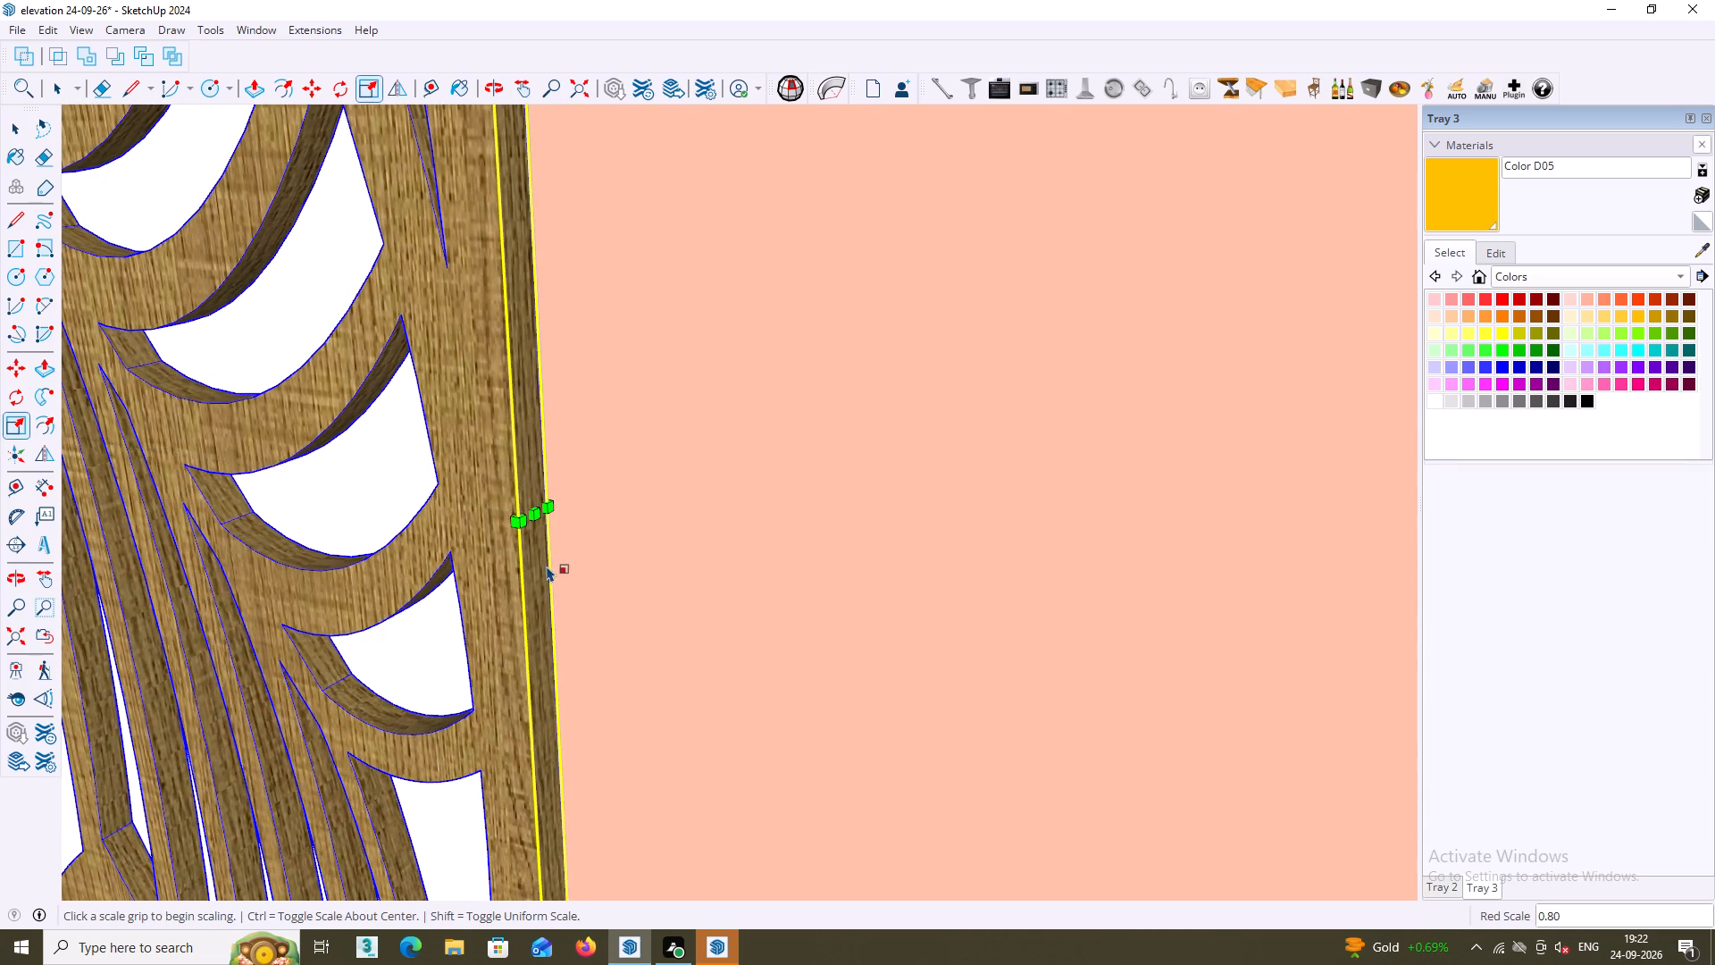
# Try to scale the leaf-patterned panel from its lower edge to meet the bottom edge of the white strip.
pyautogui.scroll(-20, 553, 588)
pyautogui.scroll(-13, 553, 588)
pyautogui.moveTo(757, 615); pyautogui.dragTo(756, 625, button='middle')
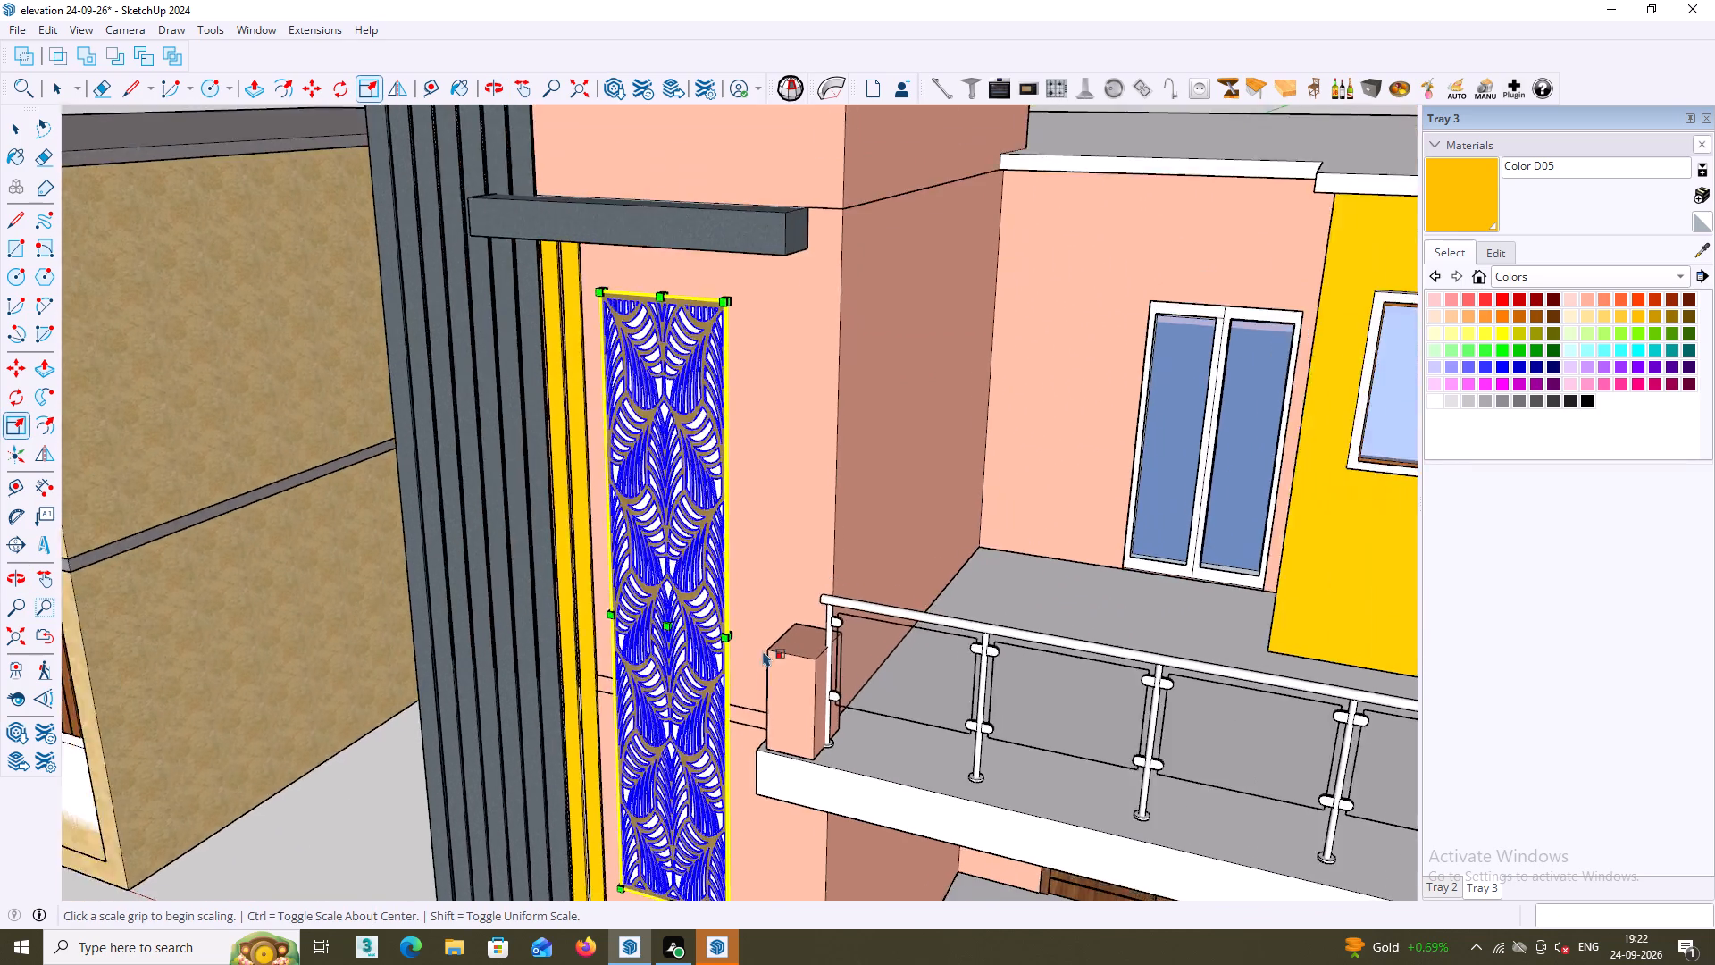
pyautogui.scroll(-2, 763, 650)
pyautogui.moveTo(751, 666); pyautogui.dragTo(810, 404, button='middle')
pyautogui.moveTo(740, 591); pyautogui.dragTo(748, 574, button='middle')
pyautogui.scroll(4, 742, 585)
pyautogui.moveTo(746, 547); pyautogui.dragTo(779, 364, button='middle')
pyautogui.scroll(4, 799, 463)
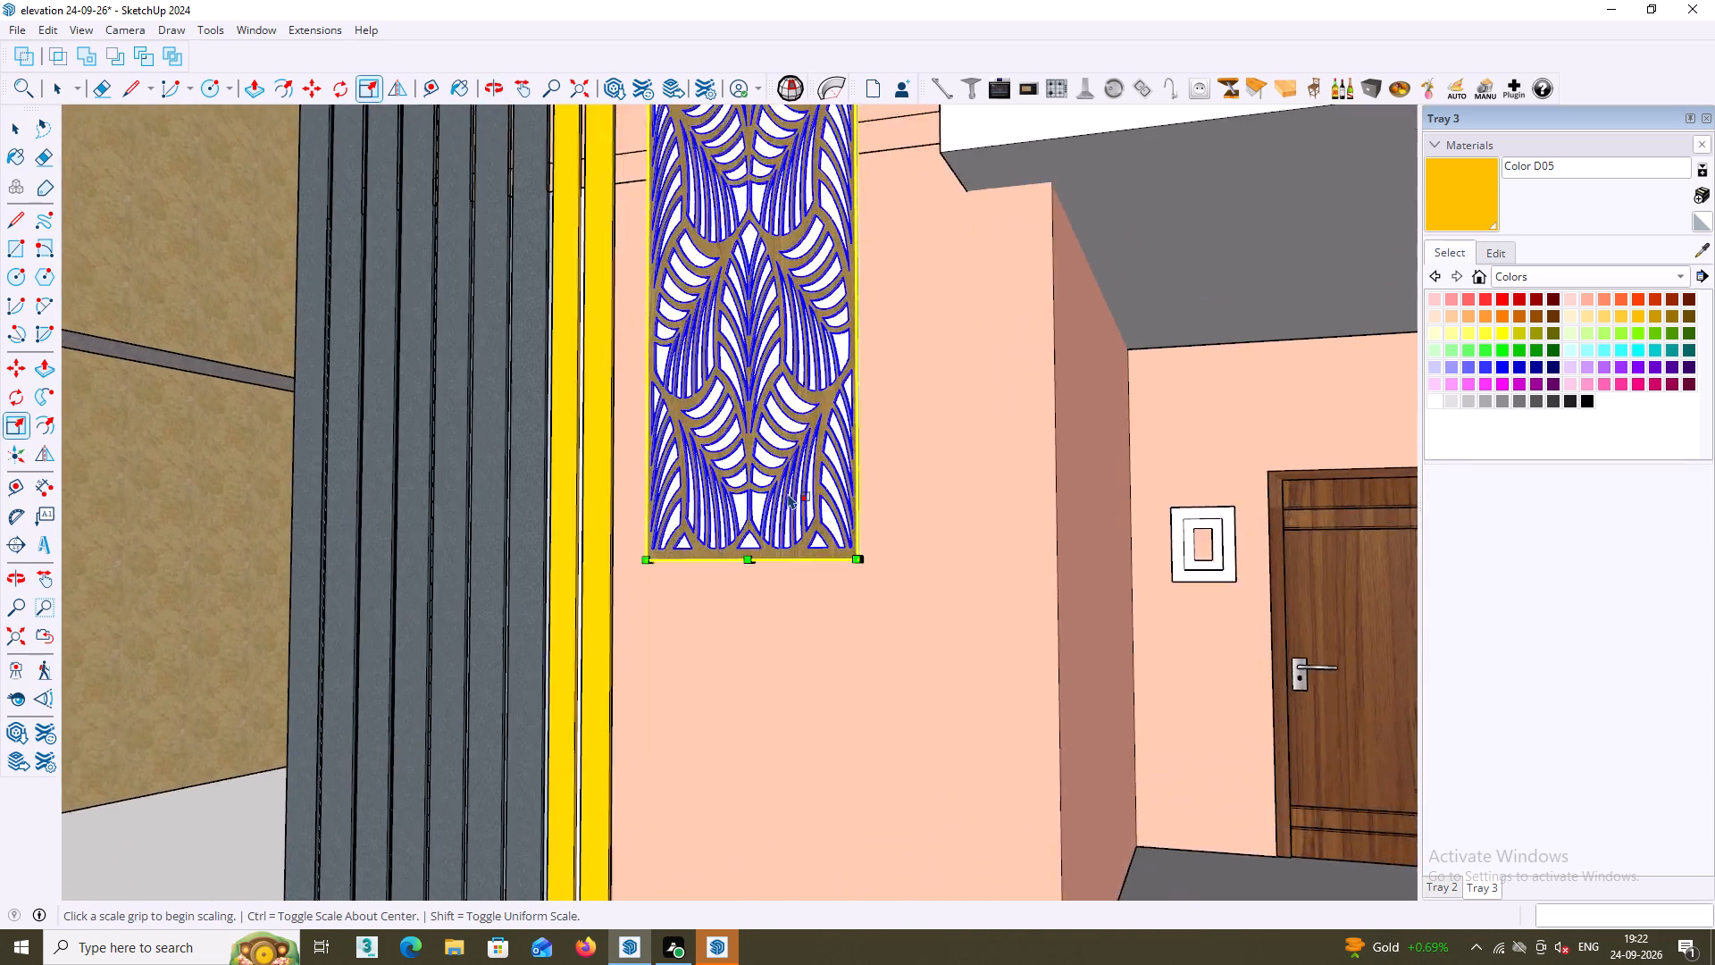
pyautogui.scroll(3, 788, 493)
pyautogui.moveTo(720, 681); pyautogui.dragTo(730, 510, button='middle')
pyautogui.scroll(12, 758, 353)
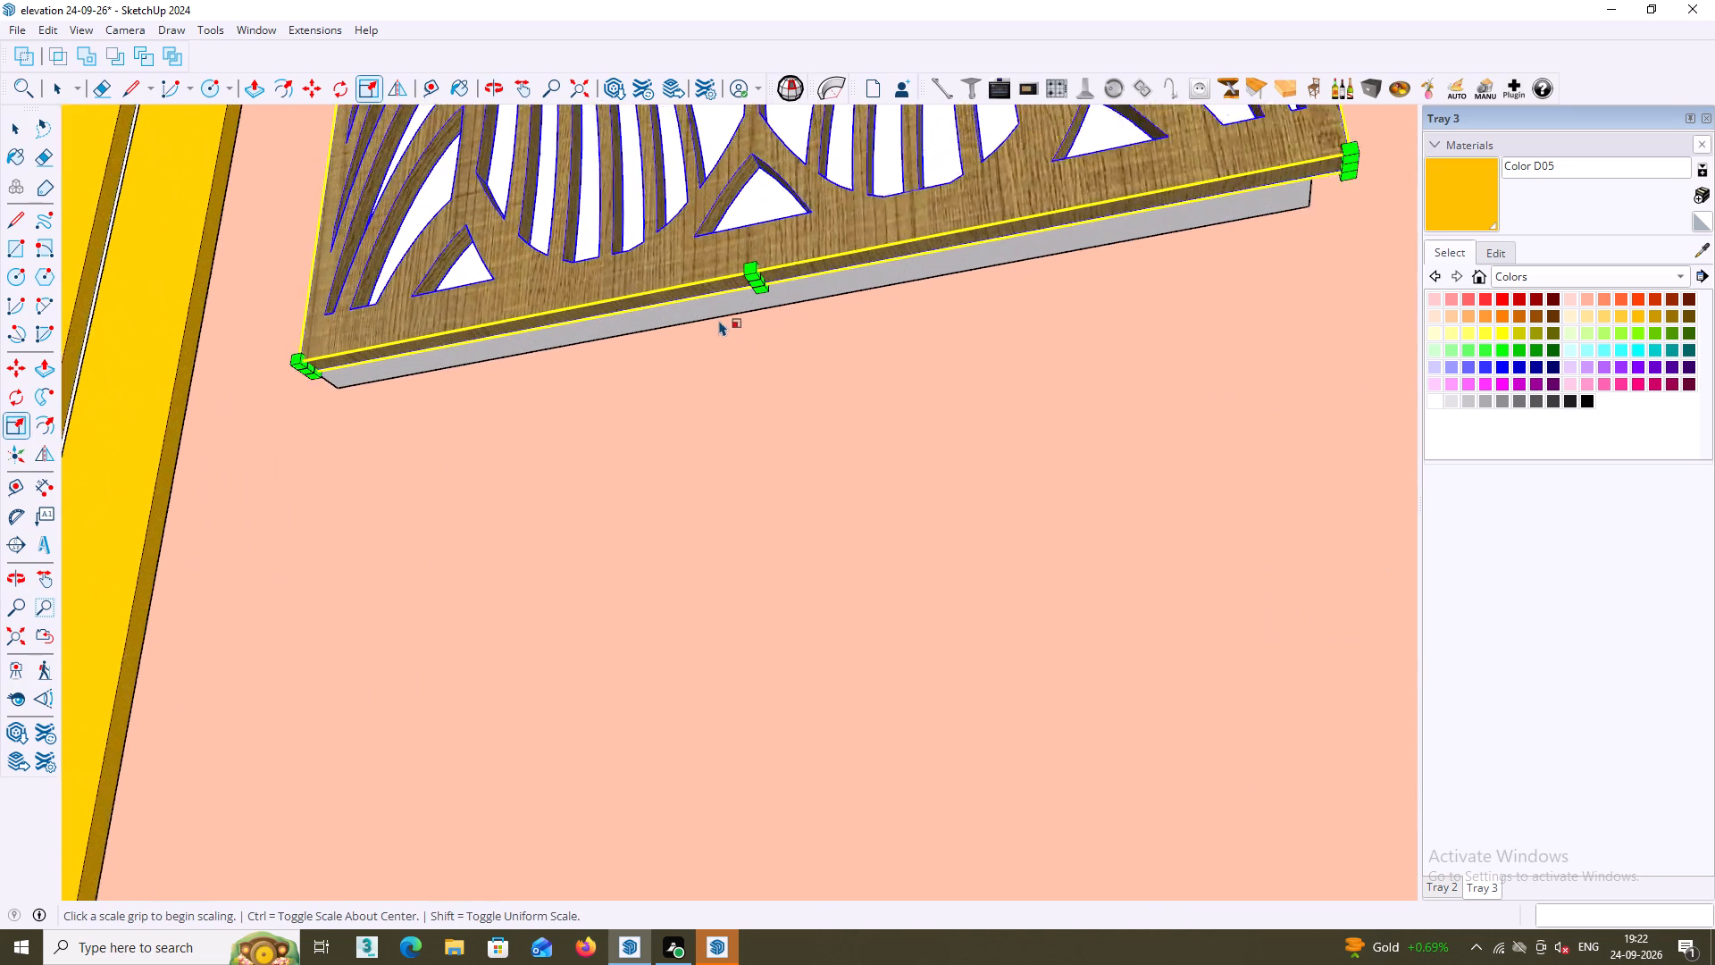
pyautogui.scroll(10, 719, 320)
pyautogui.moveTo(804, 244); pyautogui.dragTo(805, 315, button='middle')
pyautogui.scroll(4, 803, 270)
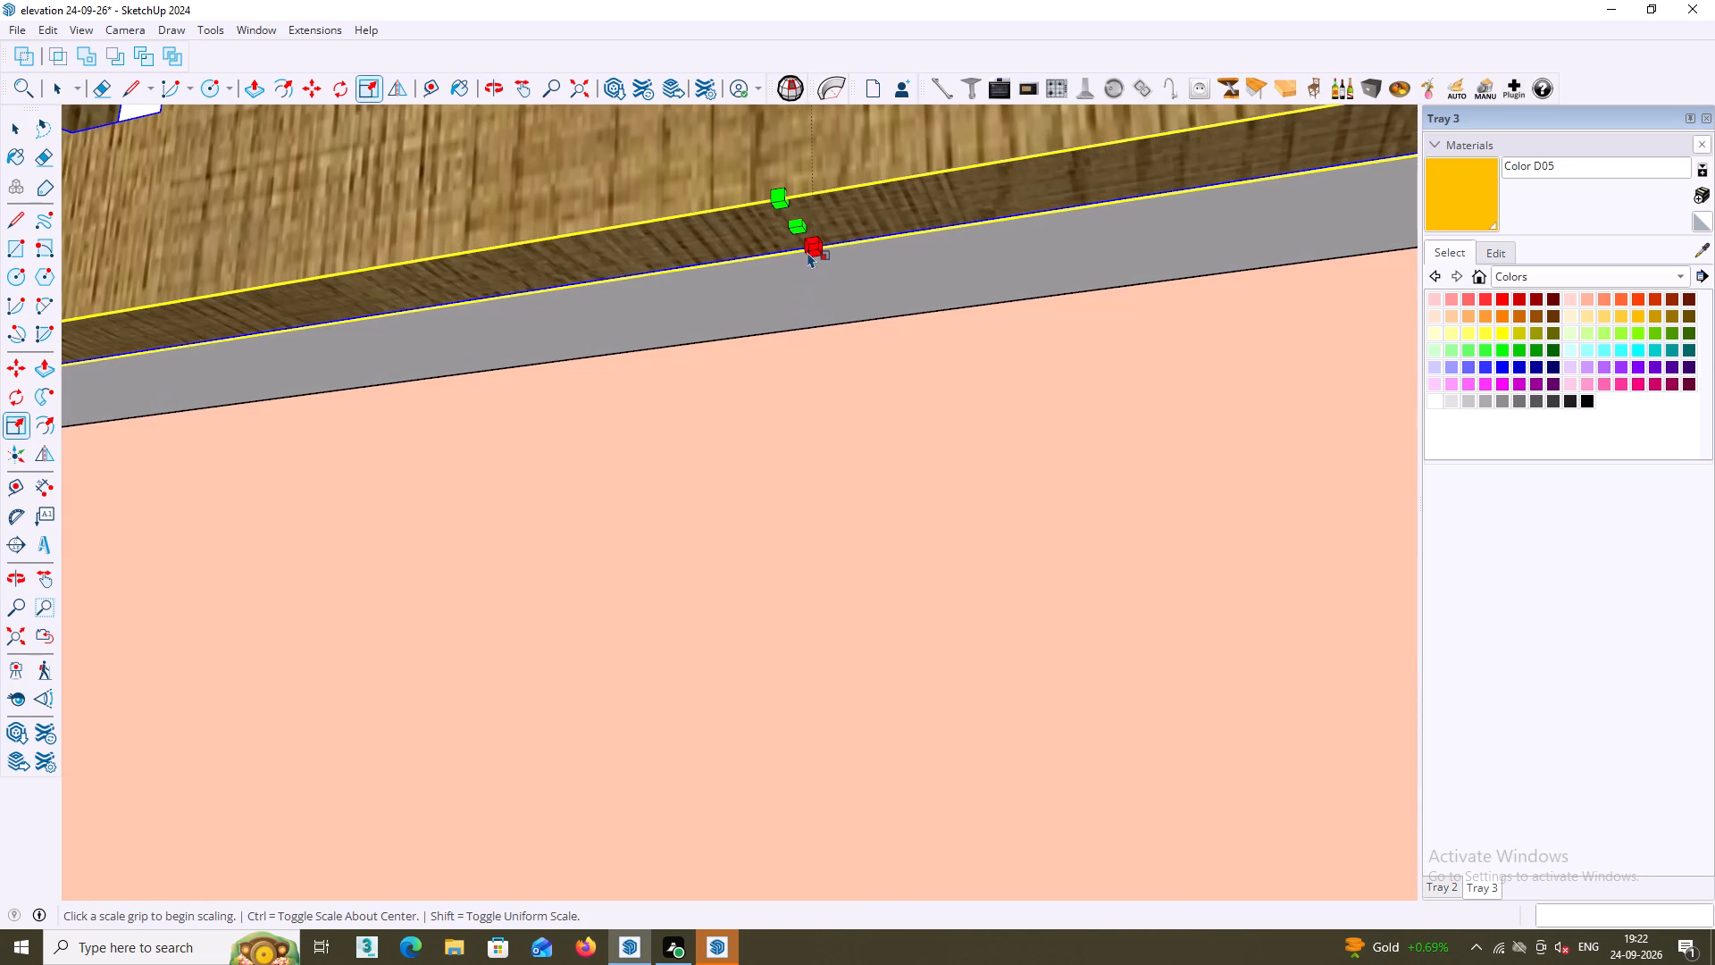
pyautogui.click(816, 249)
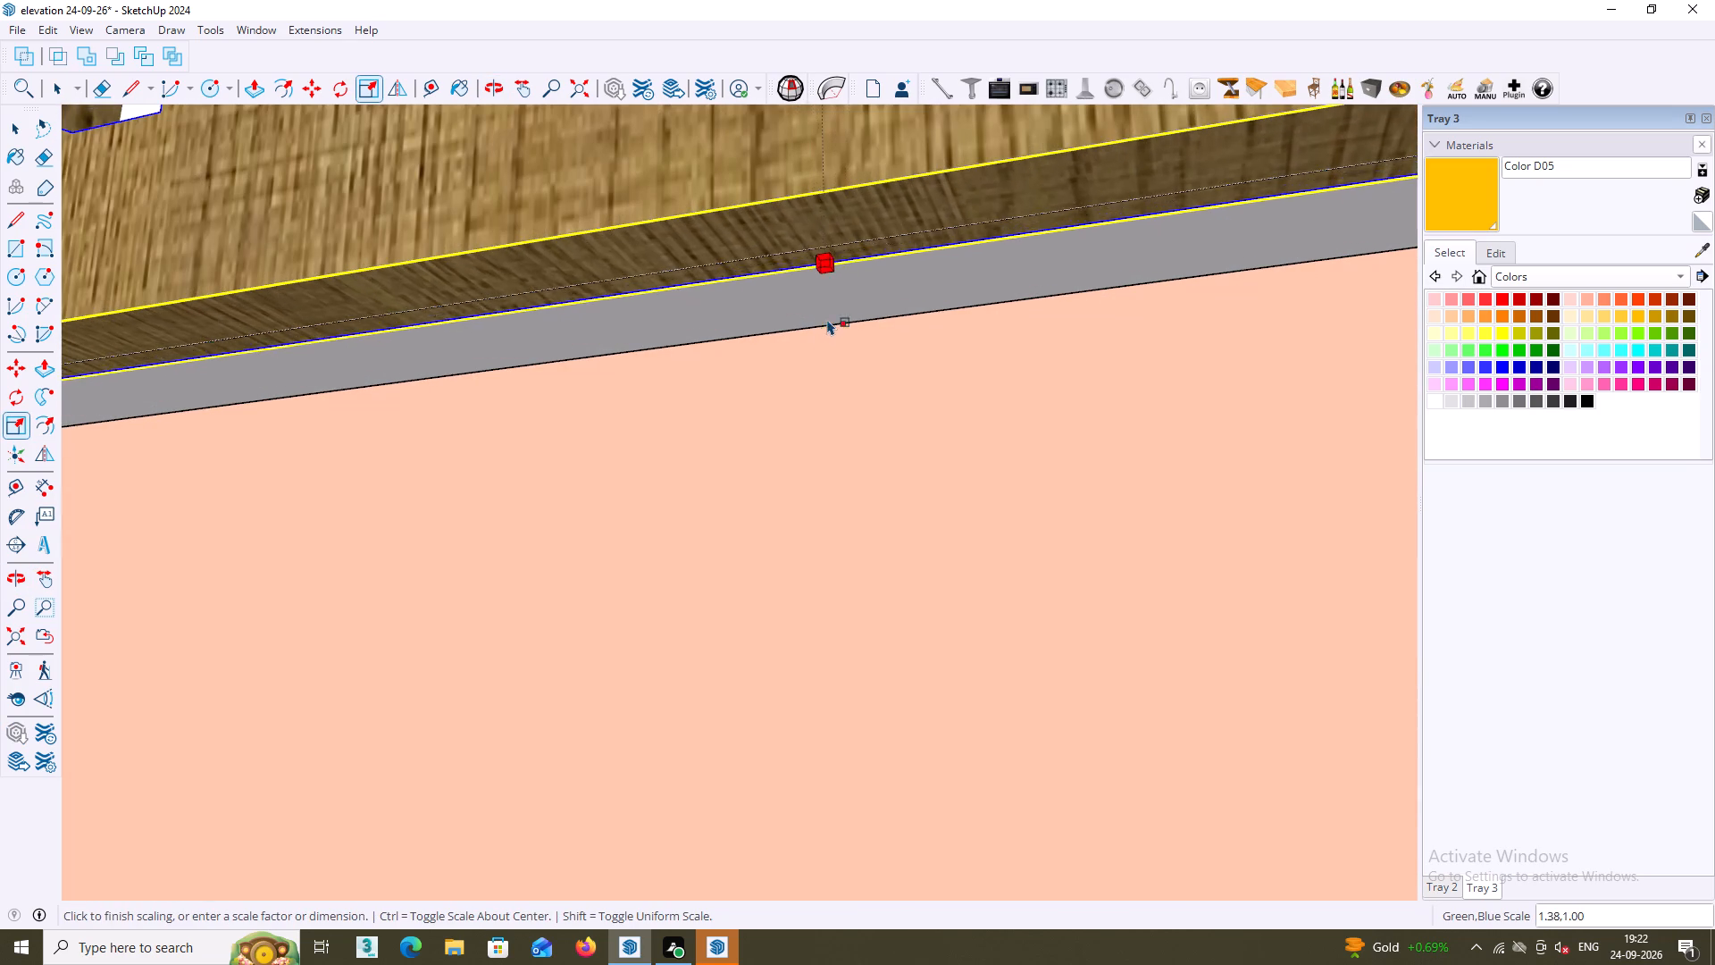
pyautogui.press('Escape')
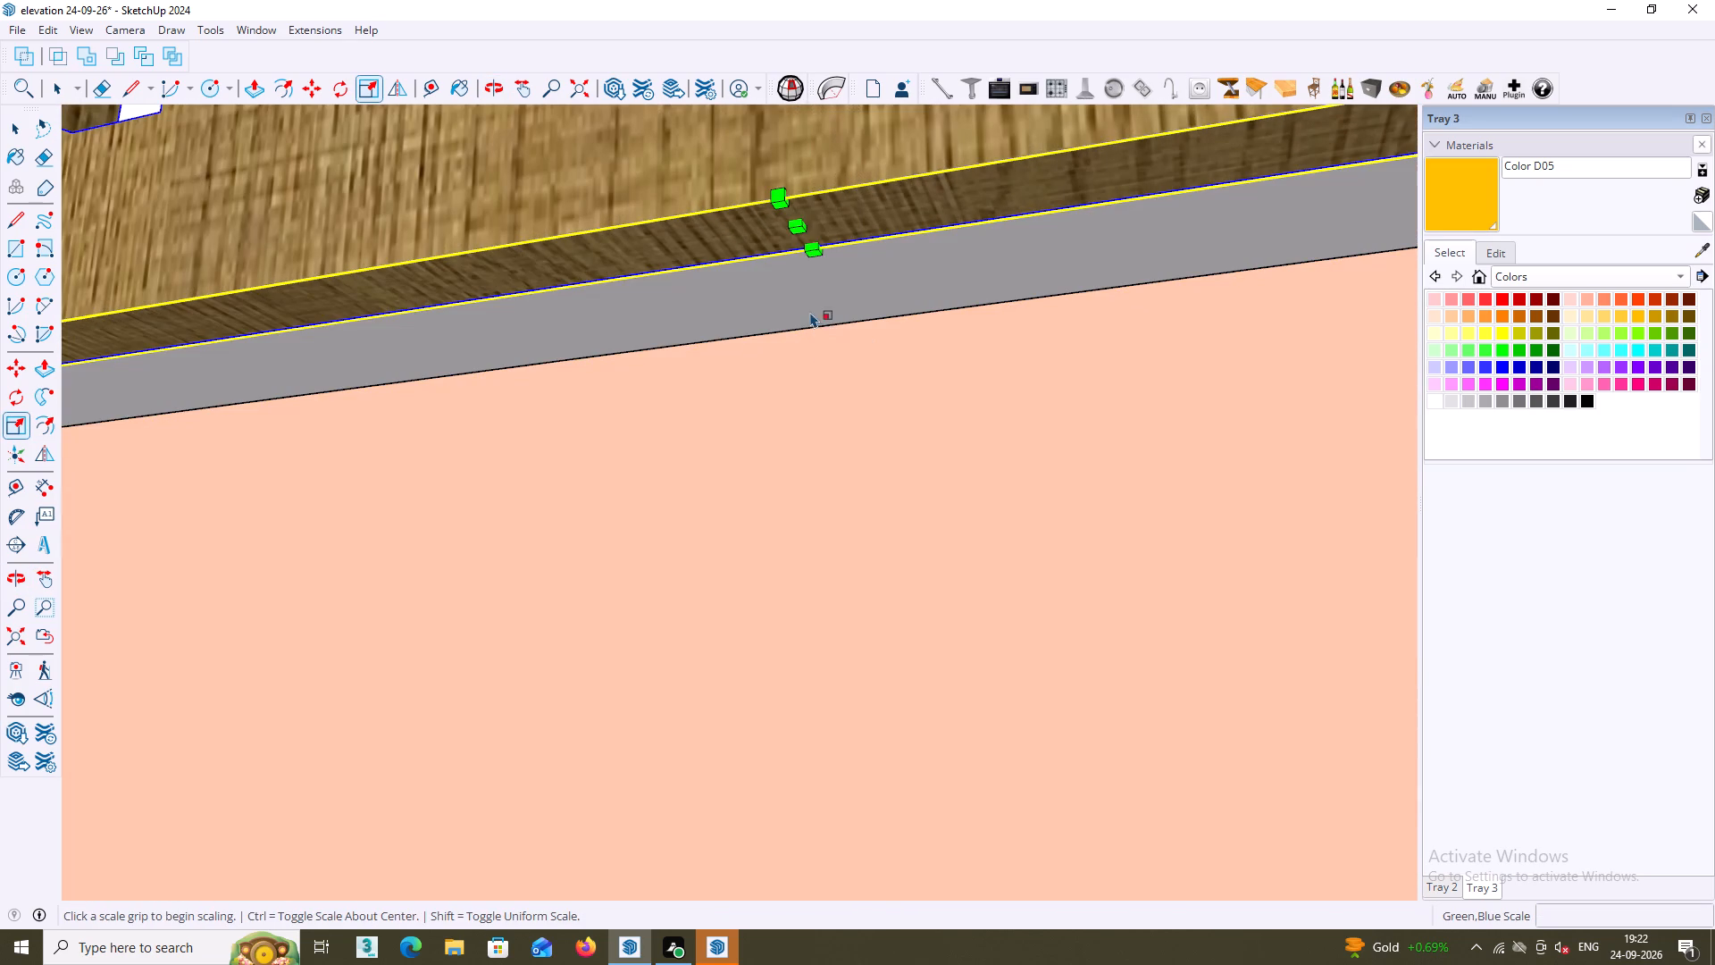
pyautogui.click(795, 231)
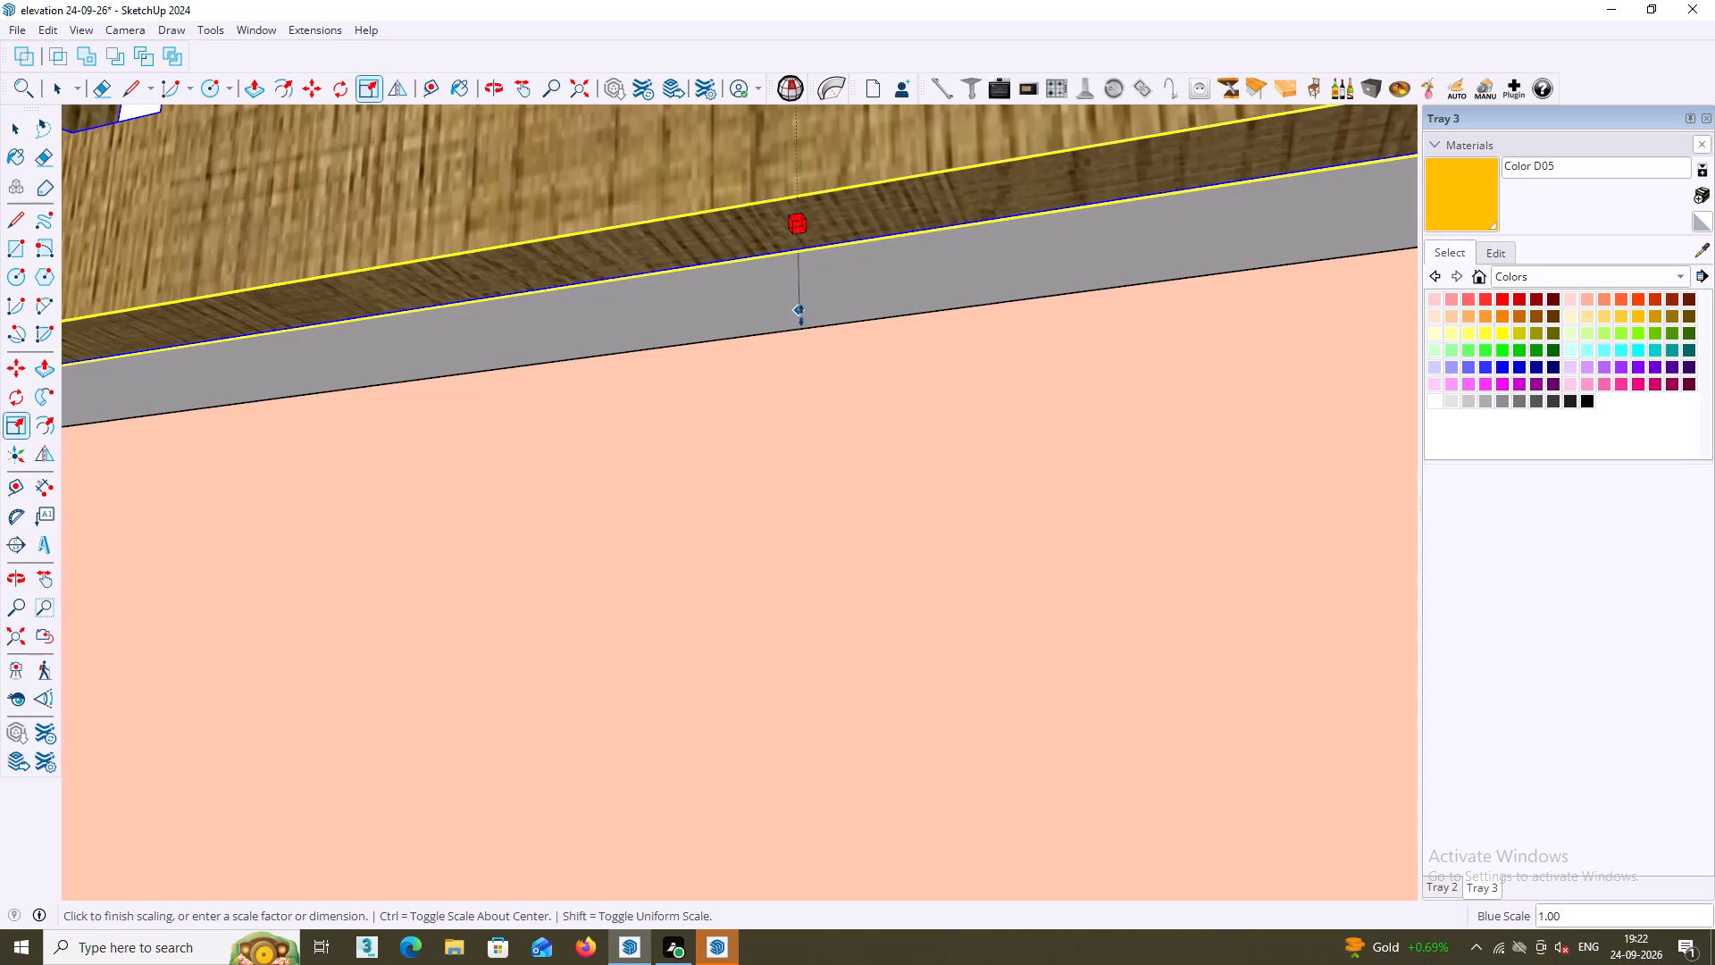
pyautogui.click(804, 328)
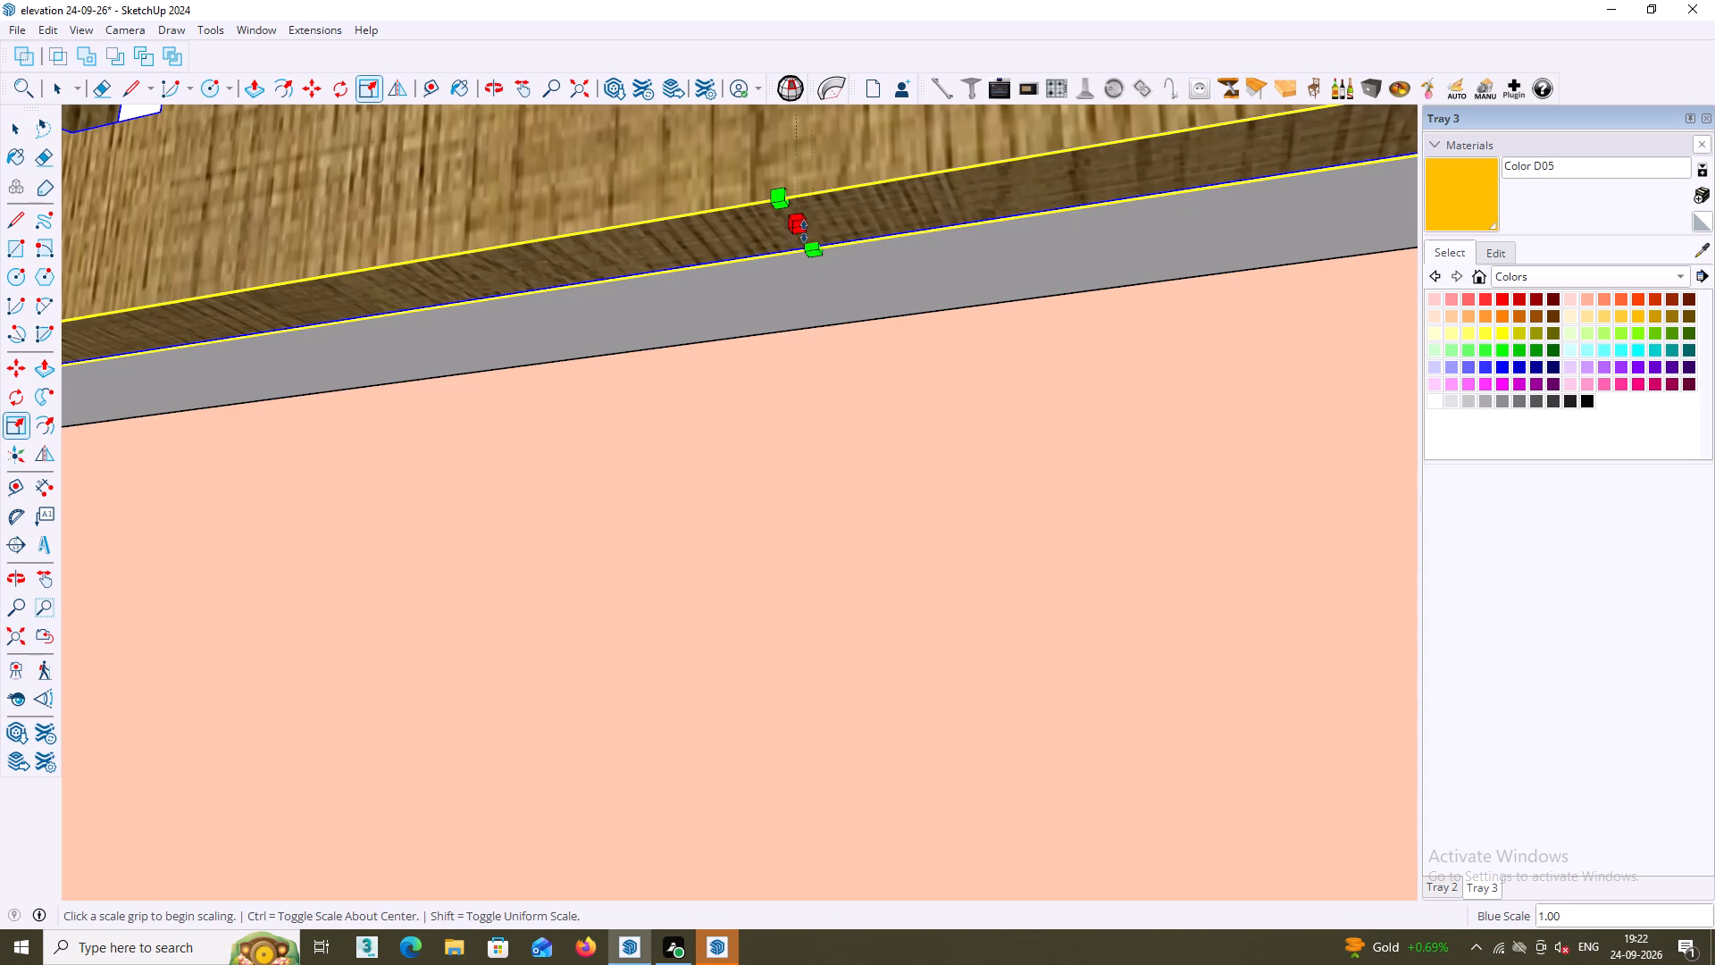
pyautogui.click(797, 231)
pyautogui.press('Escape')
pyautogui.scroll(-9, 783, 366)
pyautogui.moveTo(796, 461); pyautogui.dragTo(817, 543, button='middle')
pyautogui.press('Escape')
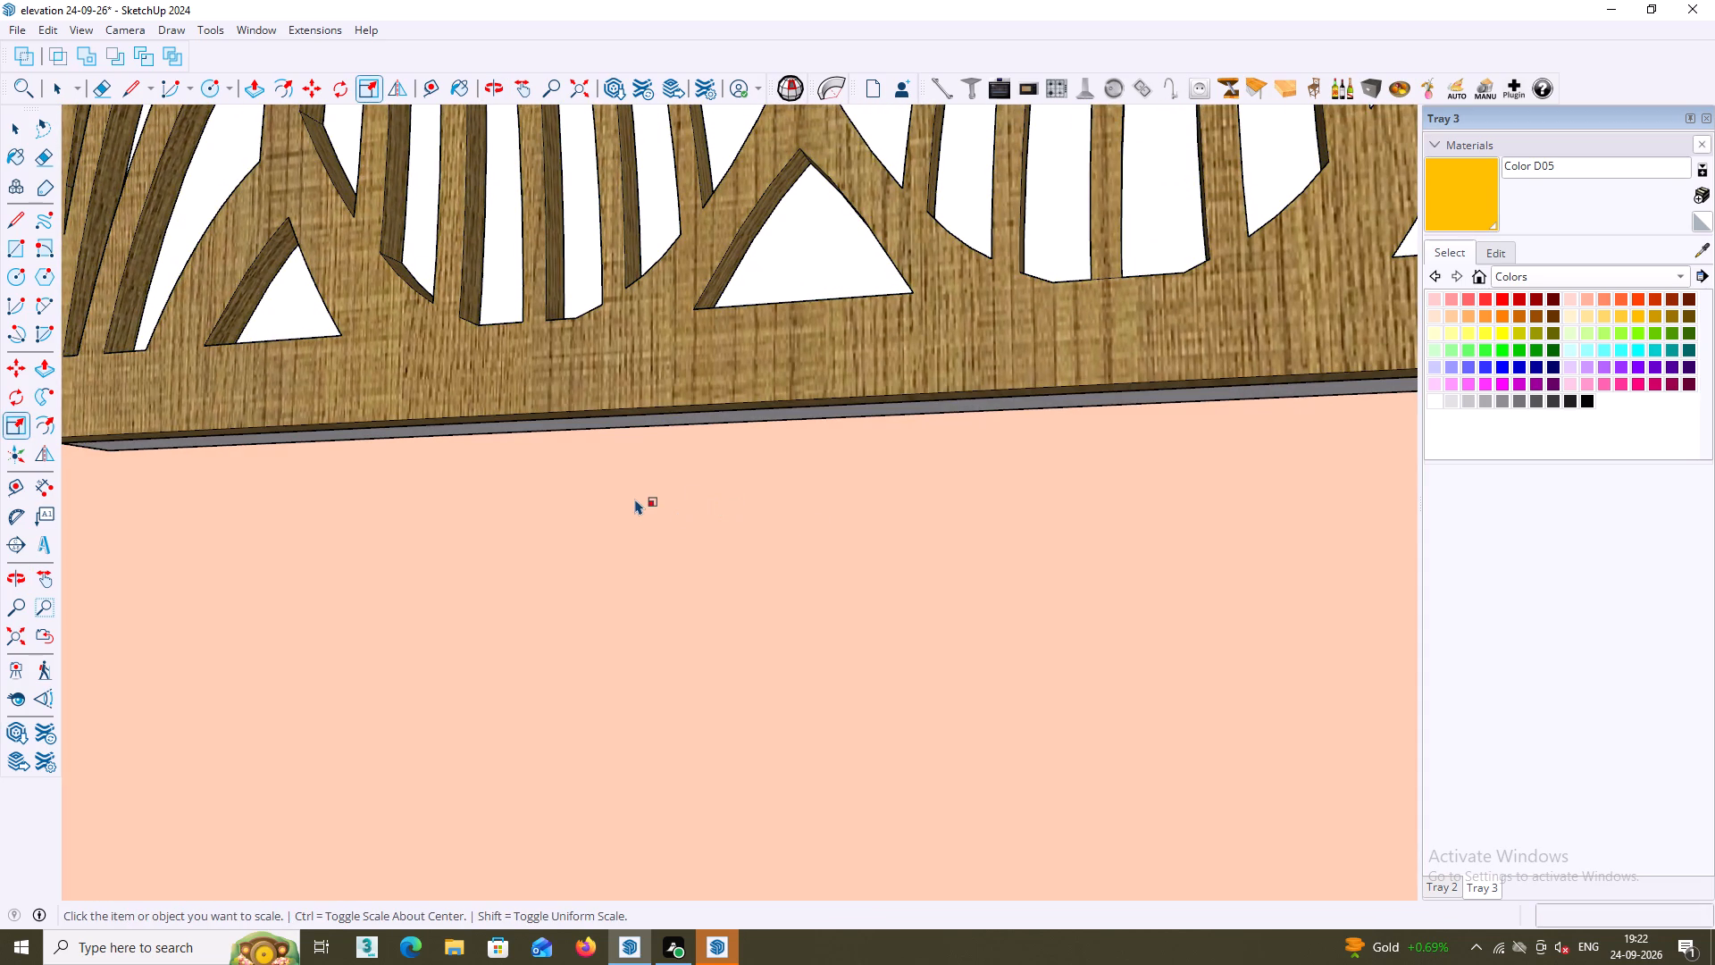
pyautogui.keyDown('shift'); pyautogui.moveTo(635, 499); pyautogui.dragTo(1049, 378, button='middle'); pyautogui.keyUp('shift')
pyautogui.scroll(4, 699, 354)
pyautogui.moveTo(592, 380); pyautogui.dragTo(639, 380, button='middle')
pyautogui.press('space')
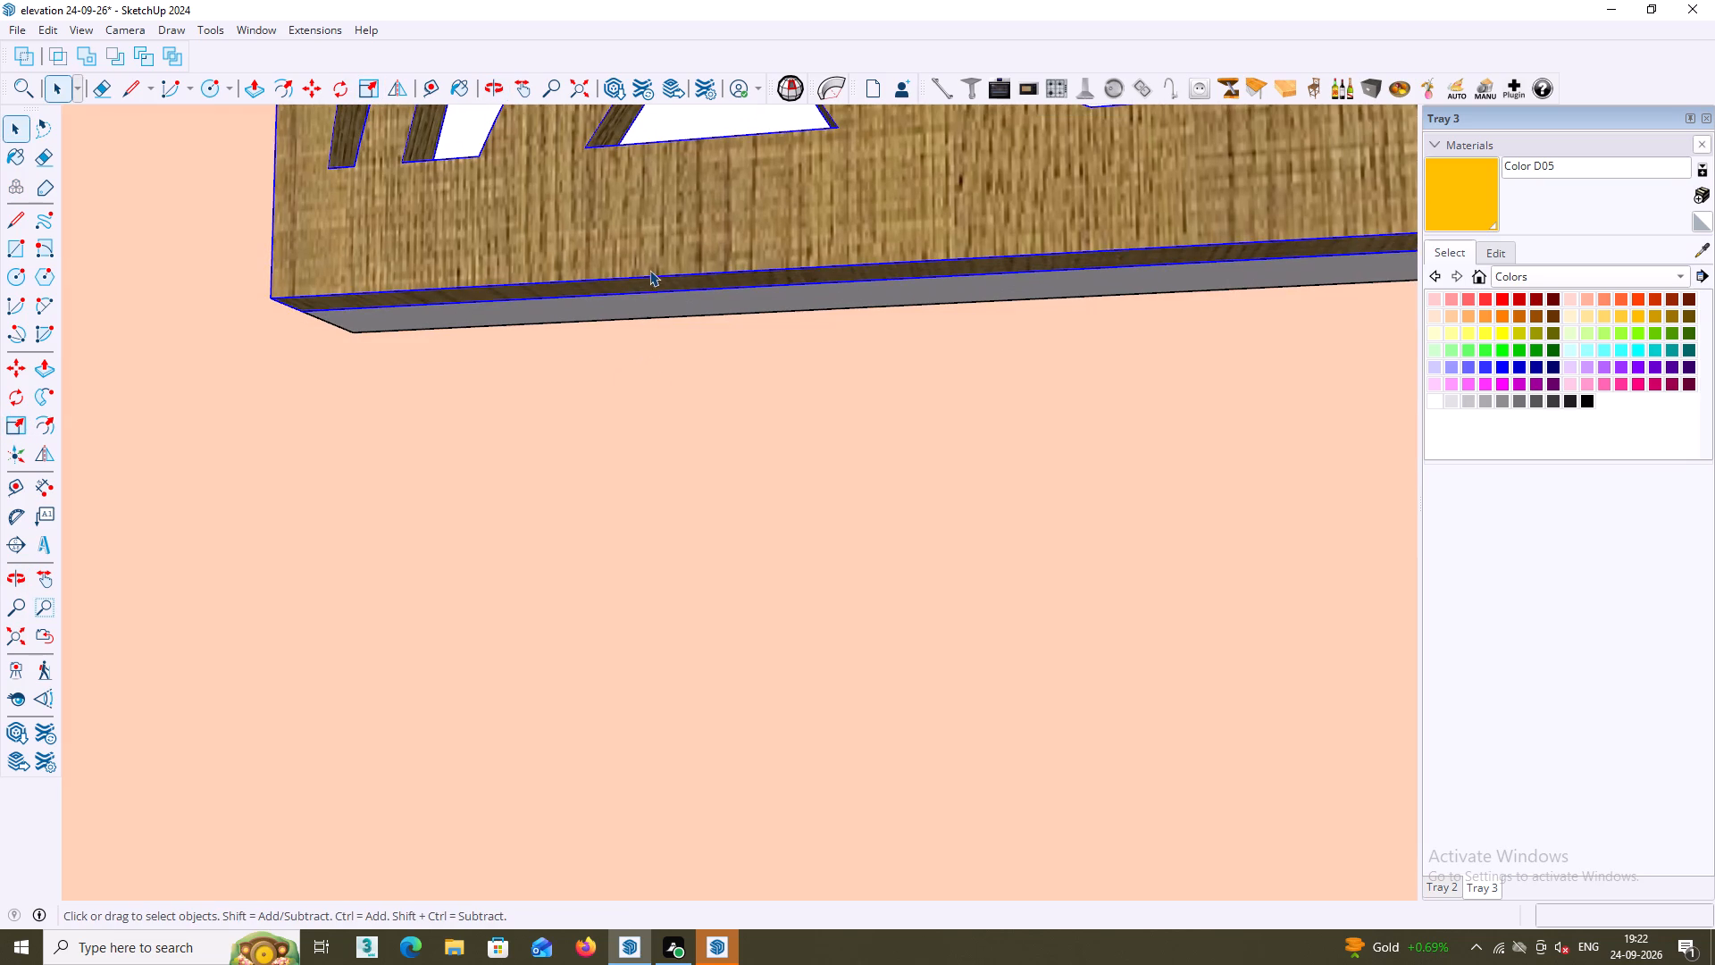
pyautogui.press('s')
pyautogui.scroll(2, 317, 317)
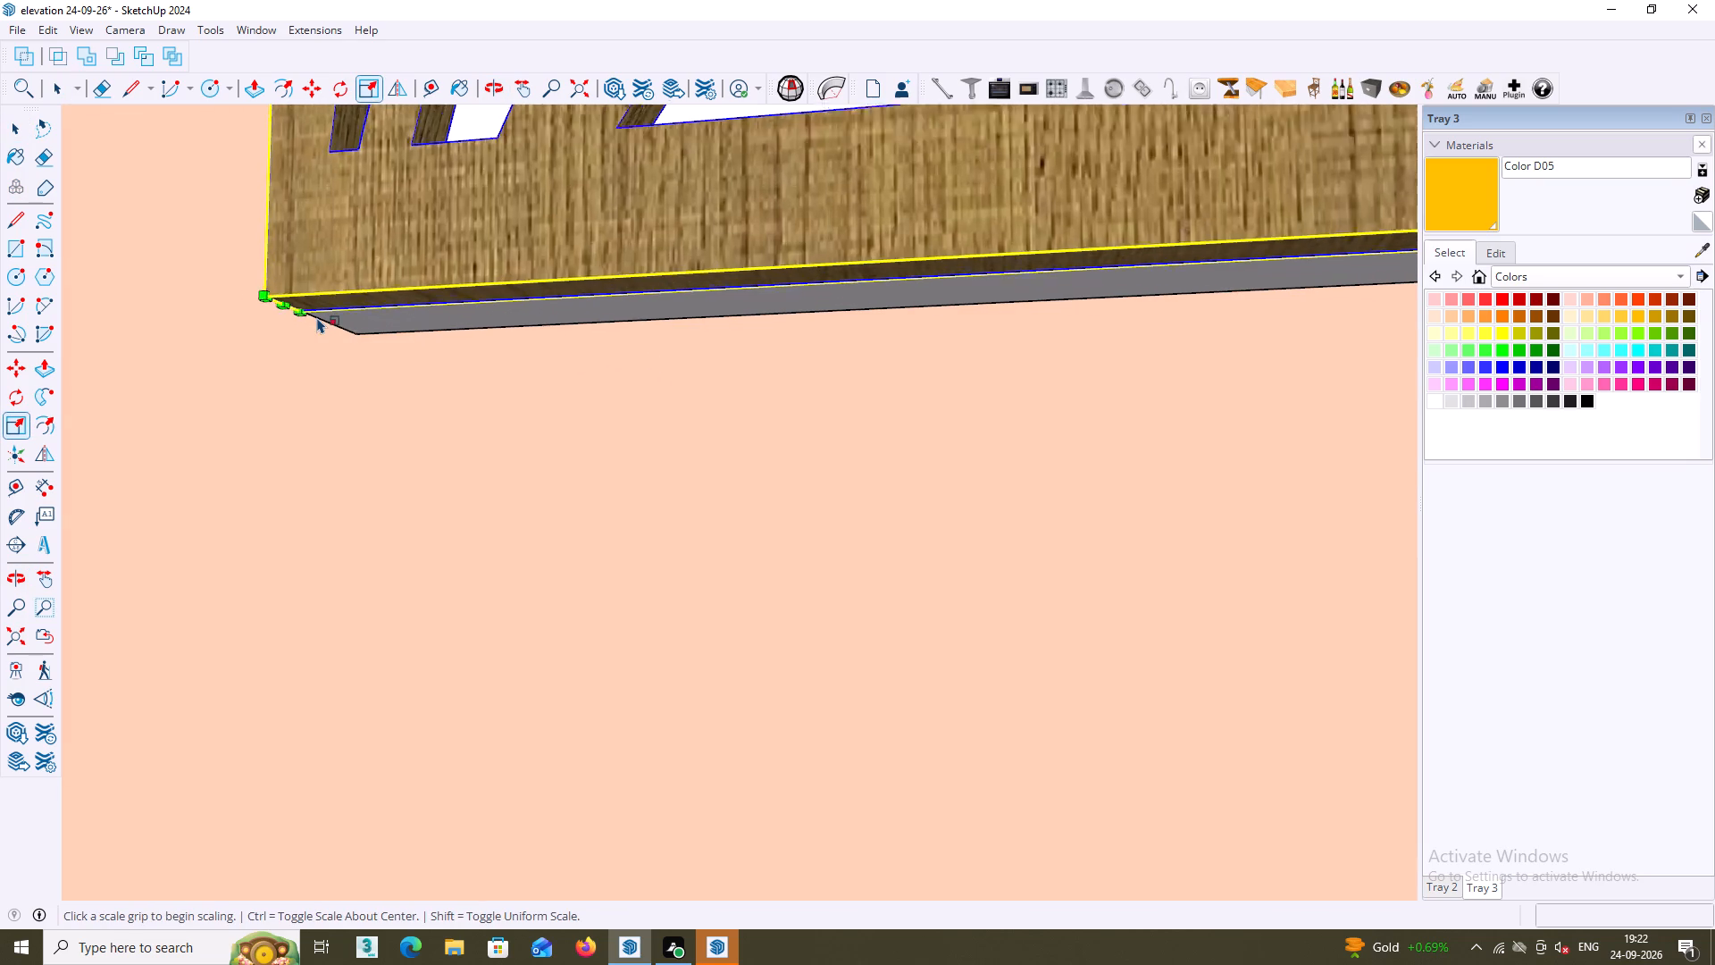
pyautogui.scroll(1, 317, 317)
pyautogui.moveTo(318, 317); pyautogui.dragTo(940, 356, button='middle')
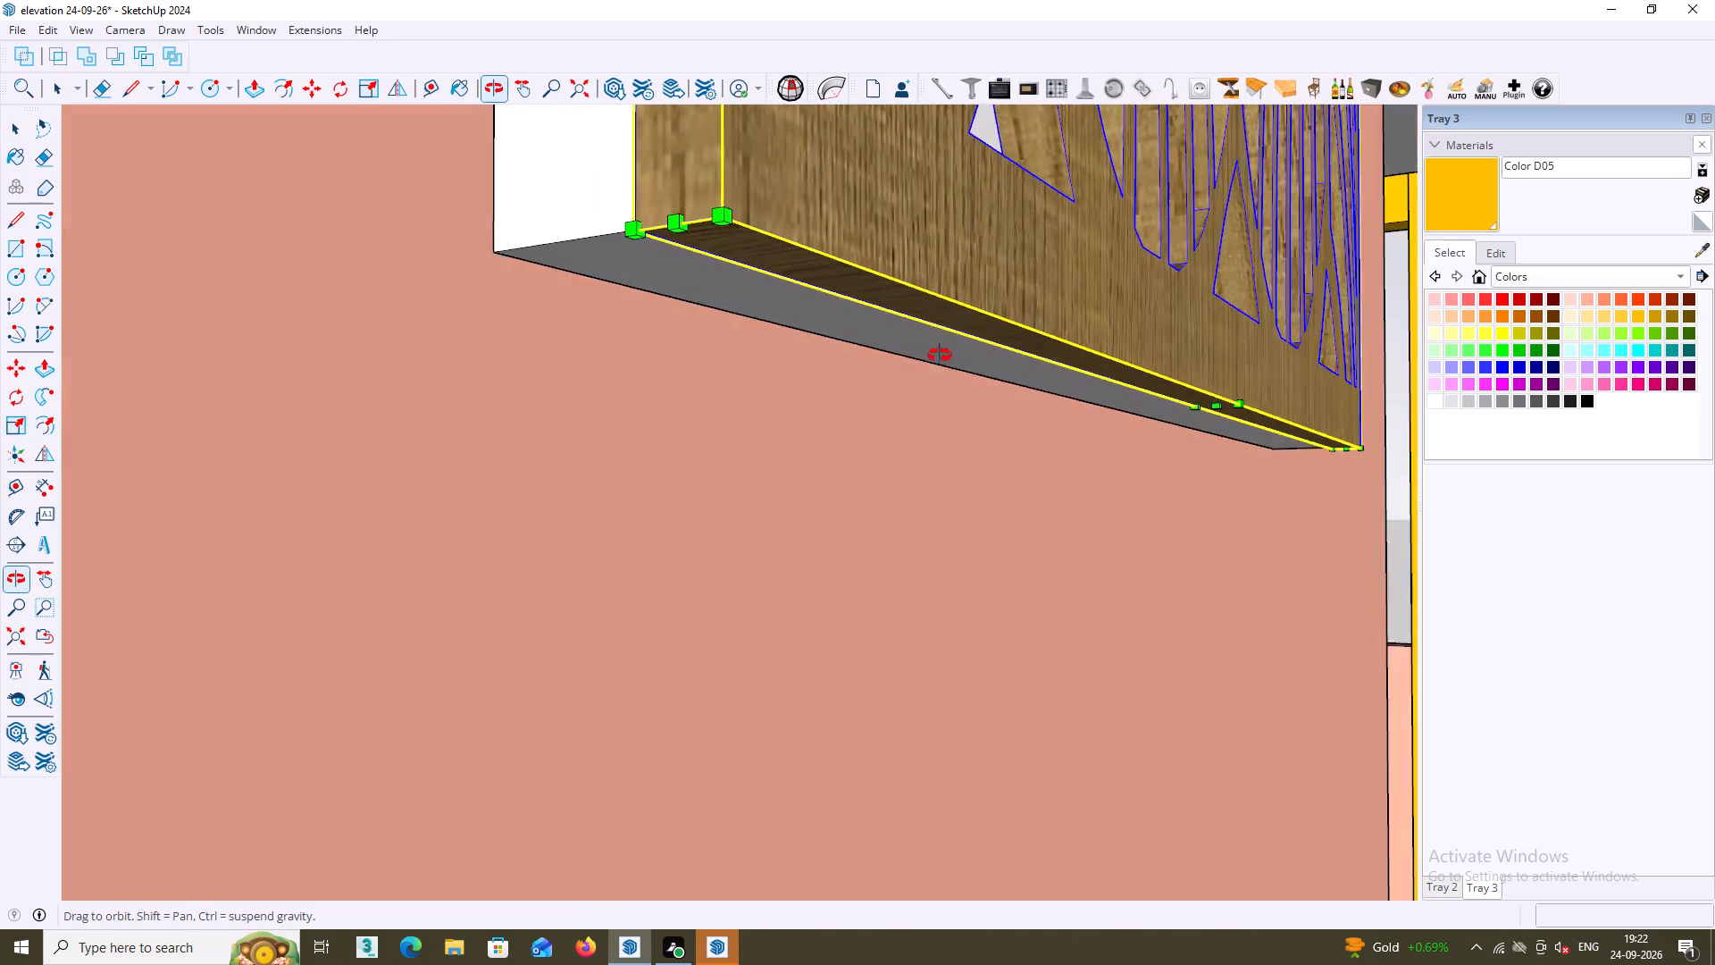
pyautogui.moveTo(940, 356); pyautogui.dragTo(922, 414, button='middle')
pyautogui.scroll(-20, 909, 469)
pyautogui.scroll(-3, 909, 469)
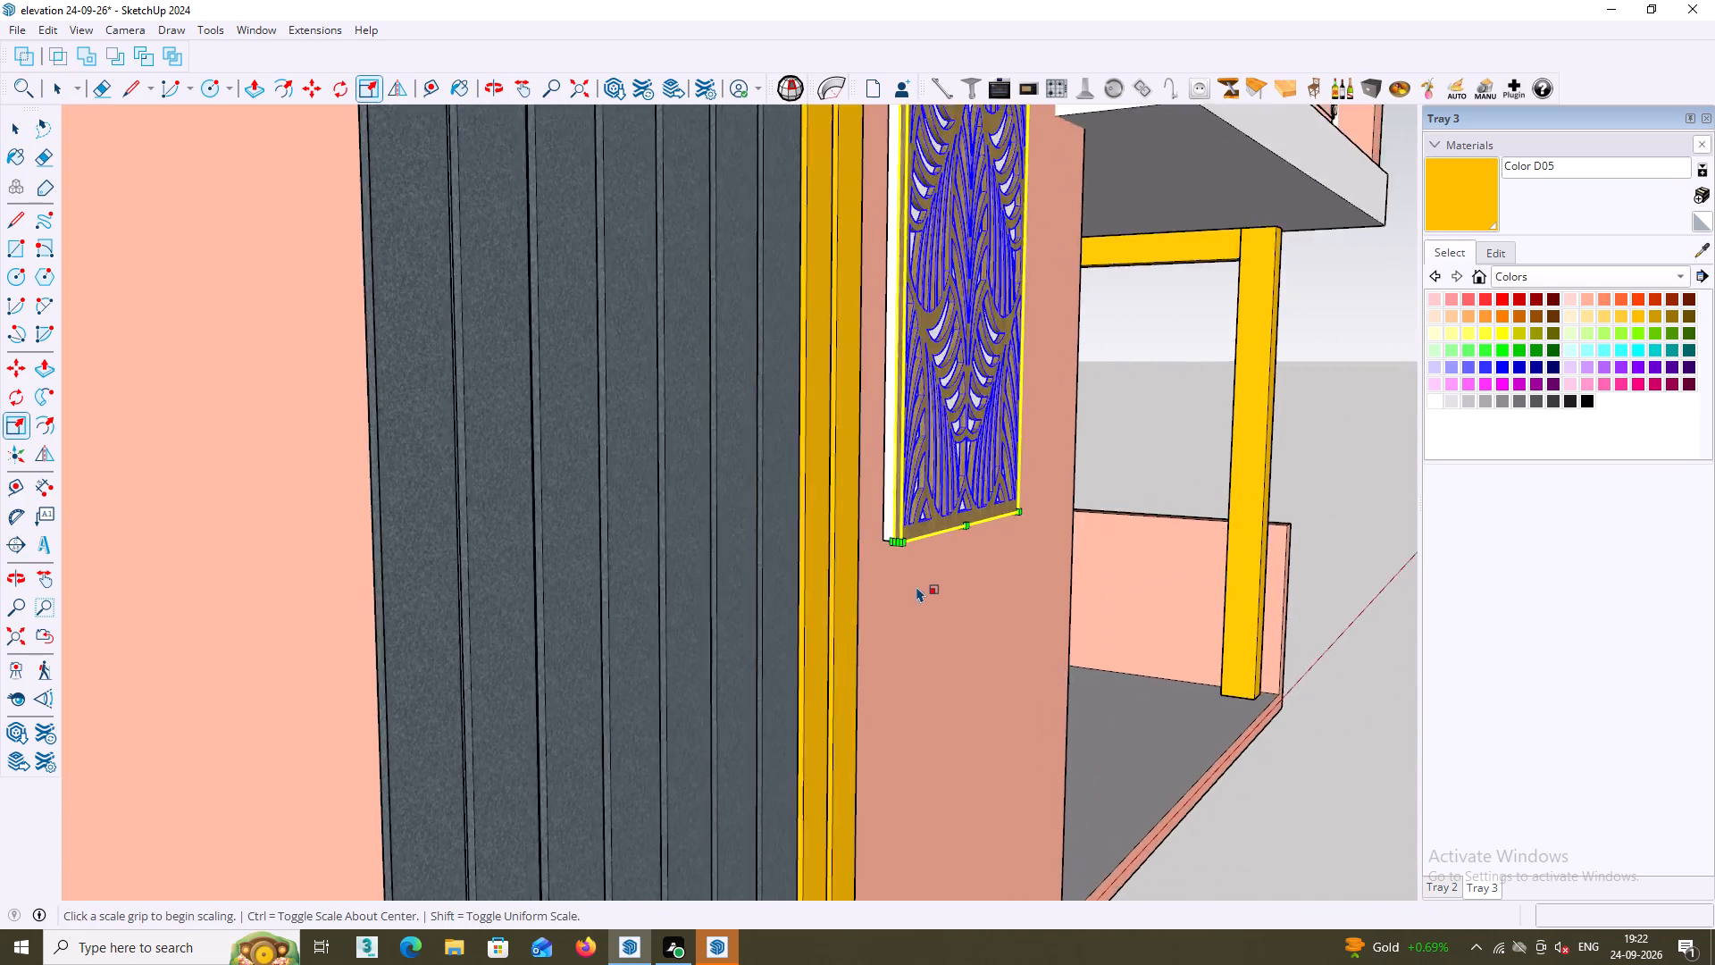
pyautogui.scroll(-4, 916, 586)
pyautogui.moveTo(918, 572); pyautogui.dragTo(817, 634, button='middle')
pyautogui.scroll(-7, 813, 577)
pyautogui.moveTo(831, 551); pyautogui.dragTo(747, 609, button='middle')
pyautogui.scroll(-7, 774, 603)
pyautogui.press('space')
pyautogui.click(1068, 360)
# Examine the fitted leaf-patterned panel and the whole front elevation from several angles, near and far.
pyautogui.moveTo(1076, 353); pyautogui.dragTo(887, 374, button='middle')
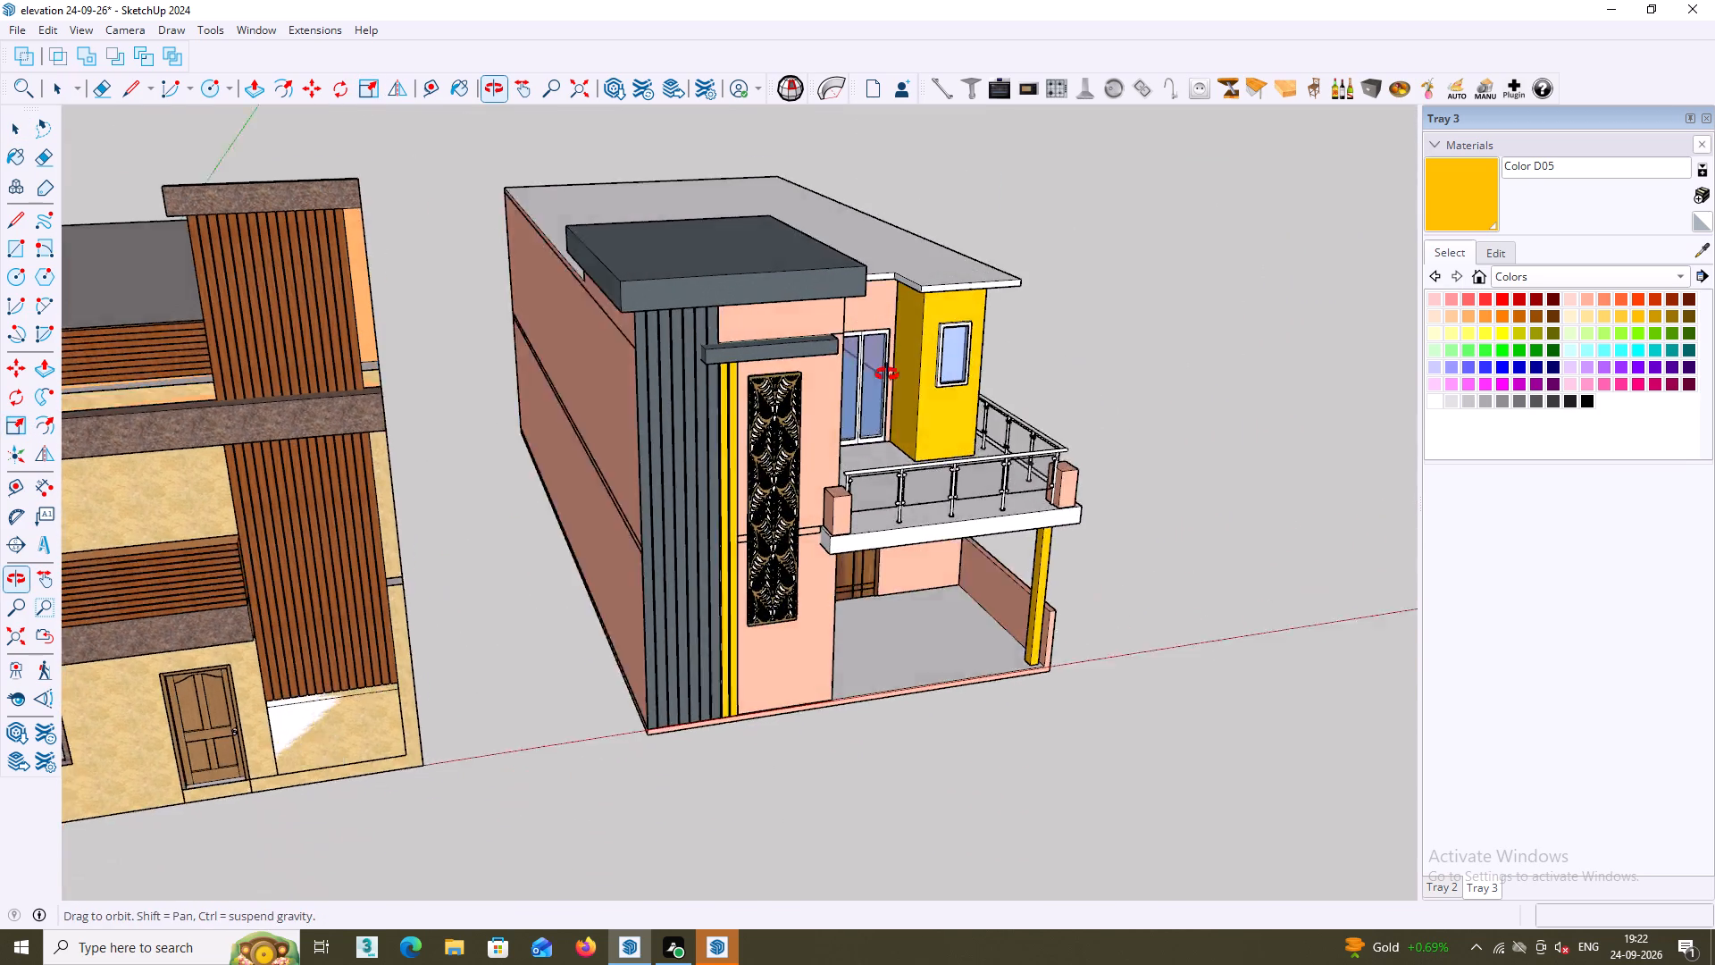
pyautogui.moveTo(887, 374); pyautogui.dragTo(796, 378, button='middle')
pyautogui.moveTo(968, 414); pyautogui.dragTo(926, 366, button='middle')
pyautogui.scroll(6, 968, 405)
pyautogui.scroll(-1, 937, 397)
pyautogui.scroll(2, 702, 448)
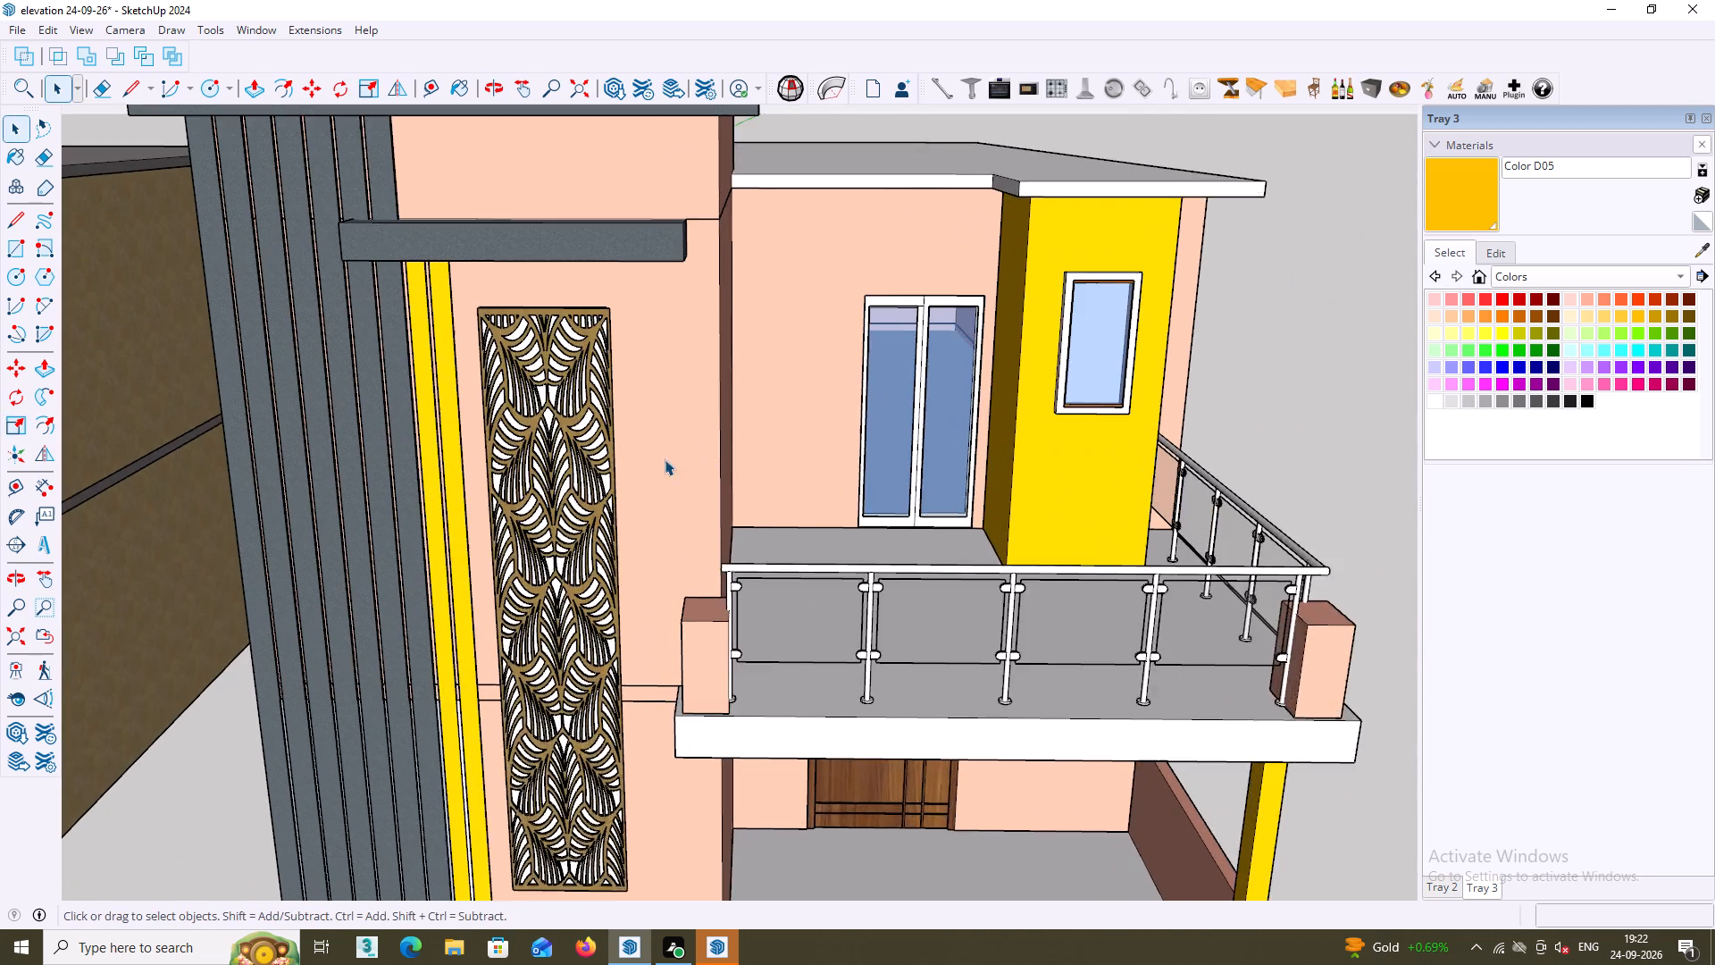
pyautogui.scroll(1, 665, 459)
pyautogui.keyDown('shift'); pyautogui.moveTo(610, 474); pyautogui.dragTo(560, 311, button='middle'); pyautogui.keyUp('shift')
pyautogui.scroll(-9, 584, 420)
pyautogui.moveTo(887, 452); pyautogui.dragTo(893, 485, button='middle')
pyautogui.scroll(-1, 887, 461)
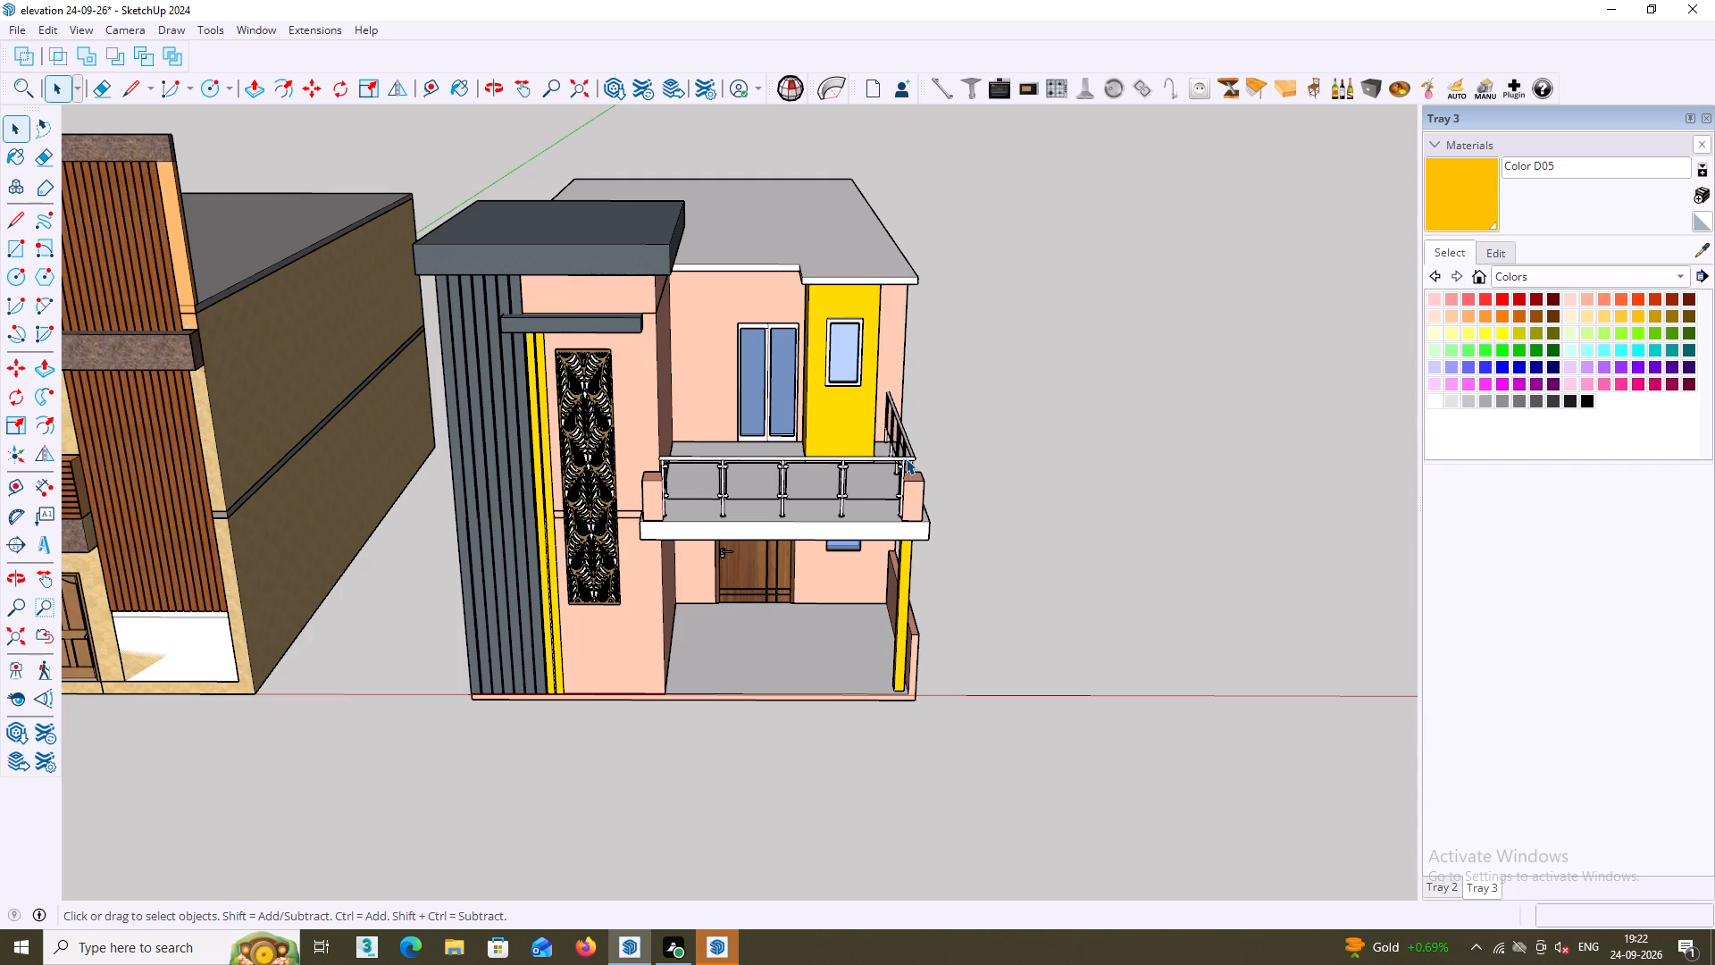
pyautogui.moveTo(825, 452); pyautogui.dragTo(874, 426, button='middle')
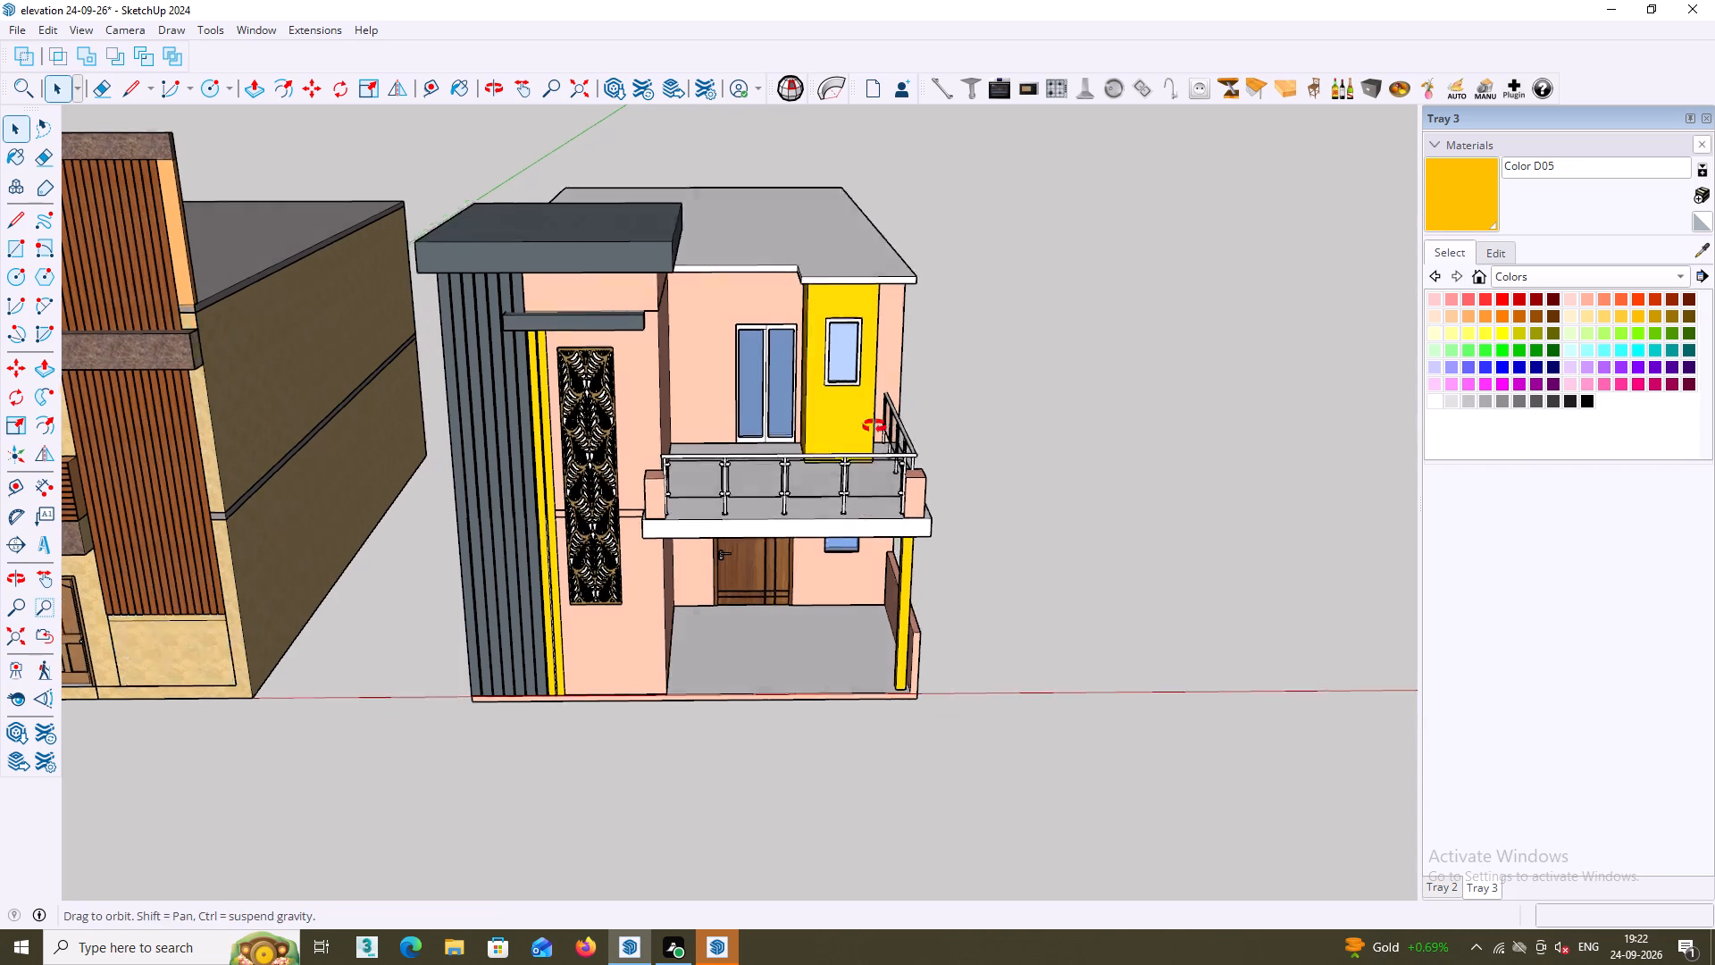
pyautogui.moveTo(874, 426); pyautogui.dragTo(874, 424, button='middle')
pyautogui.scroll(14, 590, 473)
pyautogui.scroll(-2, 595, 514)
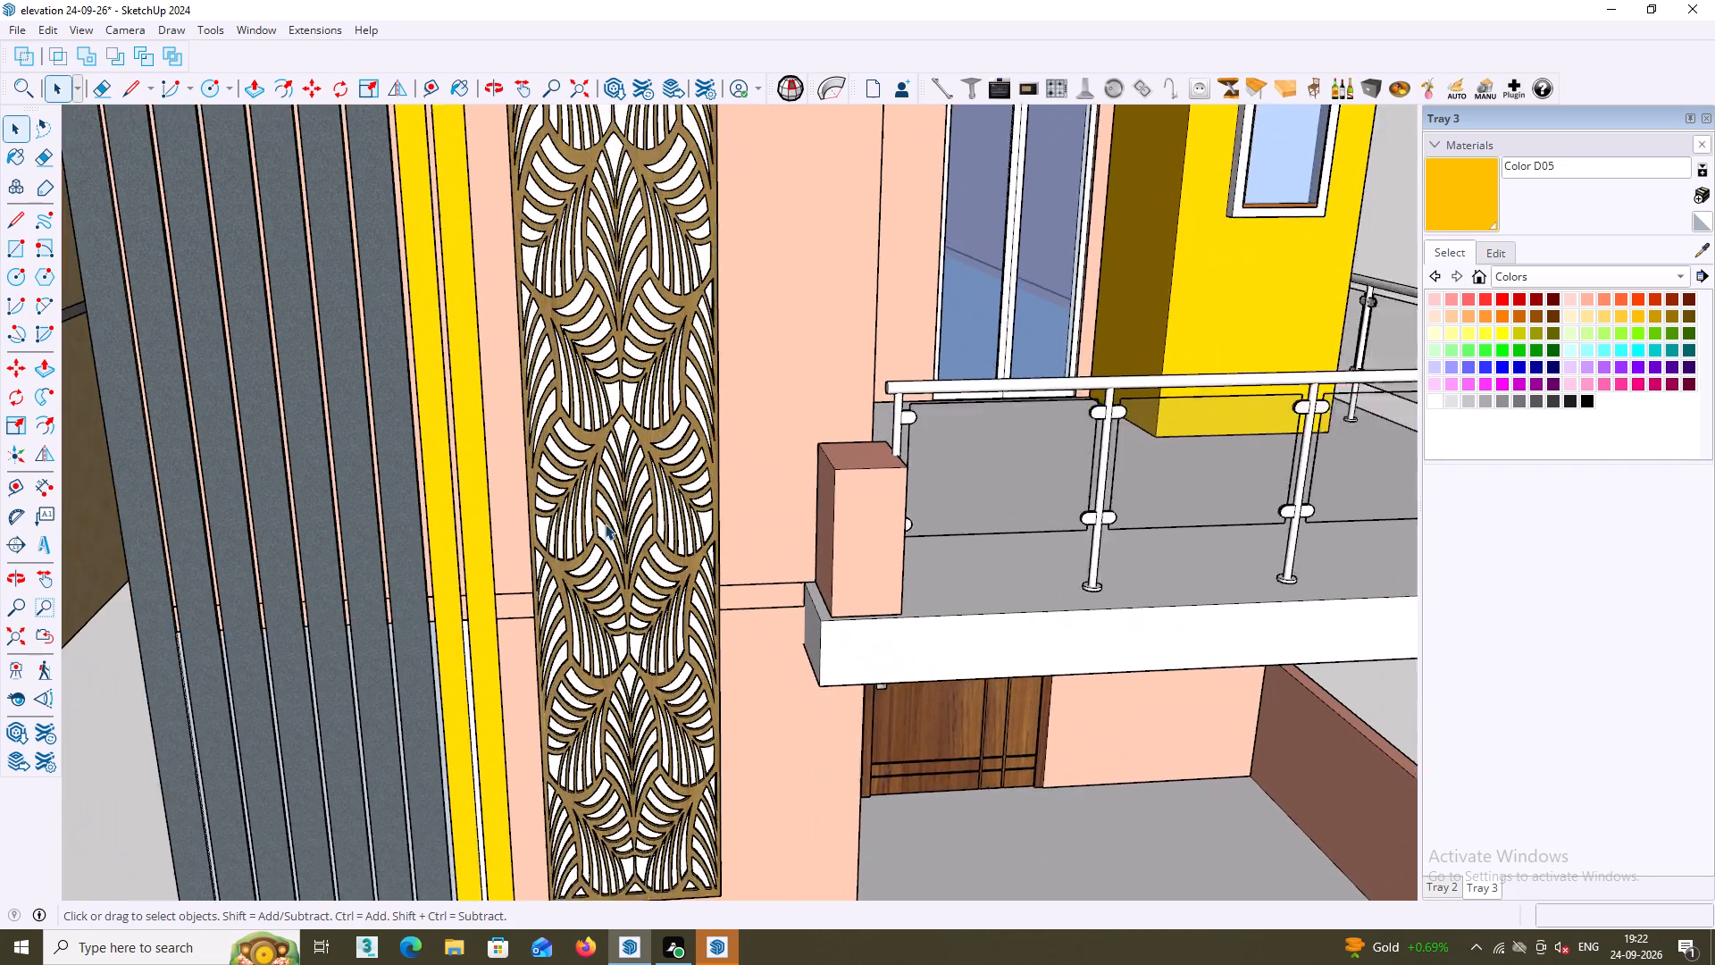
pyautogui.scroll(-7, 605, 524)
pyautogui.scroll(-3, 715, 535)
pyautogui.moveTo(791, 484); pyautogui.dragTo(682, 477, button='middle')
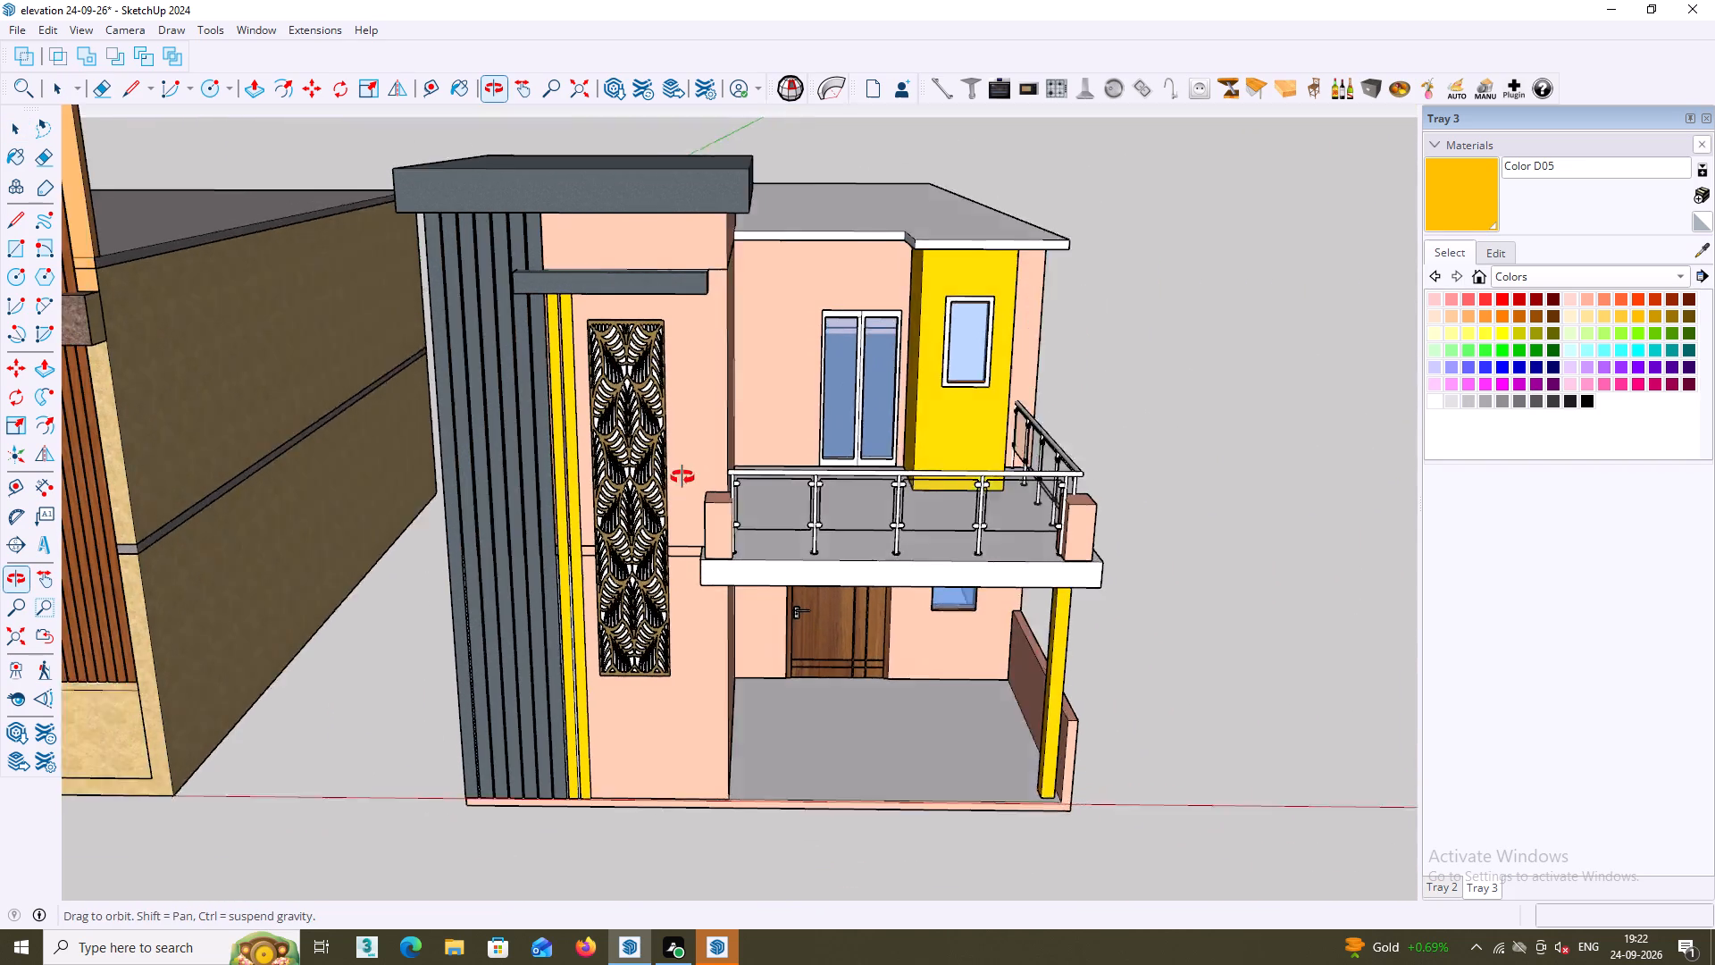
pyautogui.moveTo(682, 477); pyautogui.dragTo(651, 478, button='middle')
pyautogui.scroll(7, 704, 446)
pyautogui.moveTo(710, 460); pyautogui.dragTo(1167, 550, button='middle')
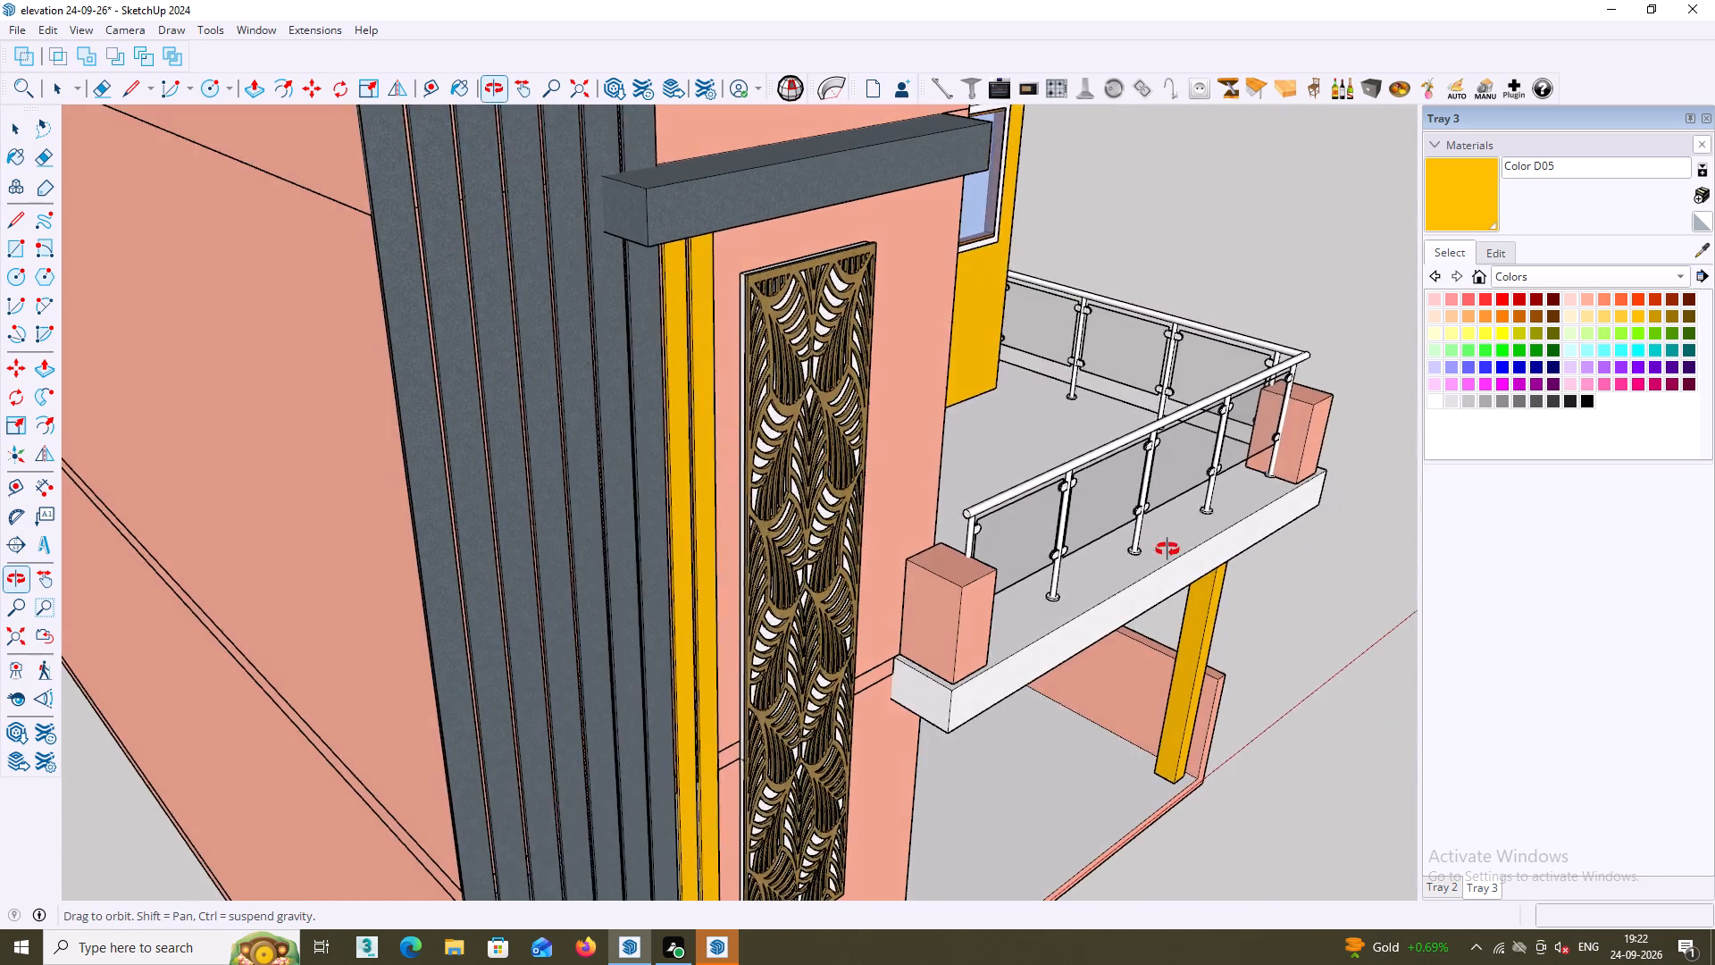
# Examine the balcony, its railing and the two end posts from several angles.
pyautogui.moveTo(1167, 550); pyautogui.dragTo(1197, 540, button='middle')
pyautogui.scroll(6, 983, 527)
pyautogui.moveTo(987, 509); pyautogui.dragTo(988, 520, button='middle')
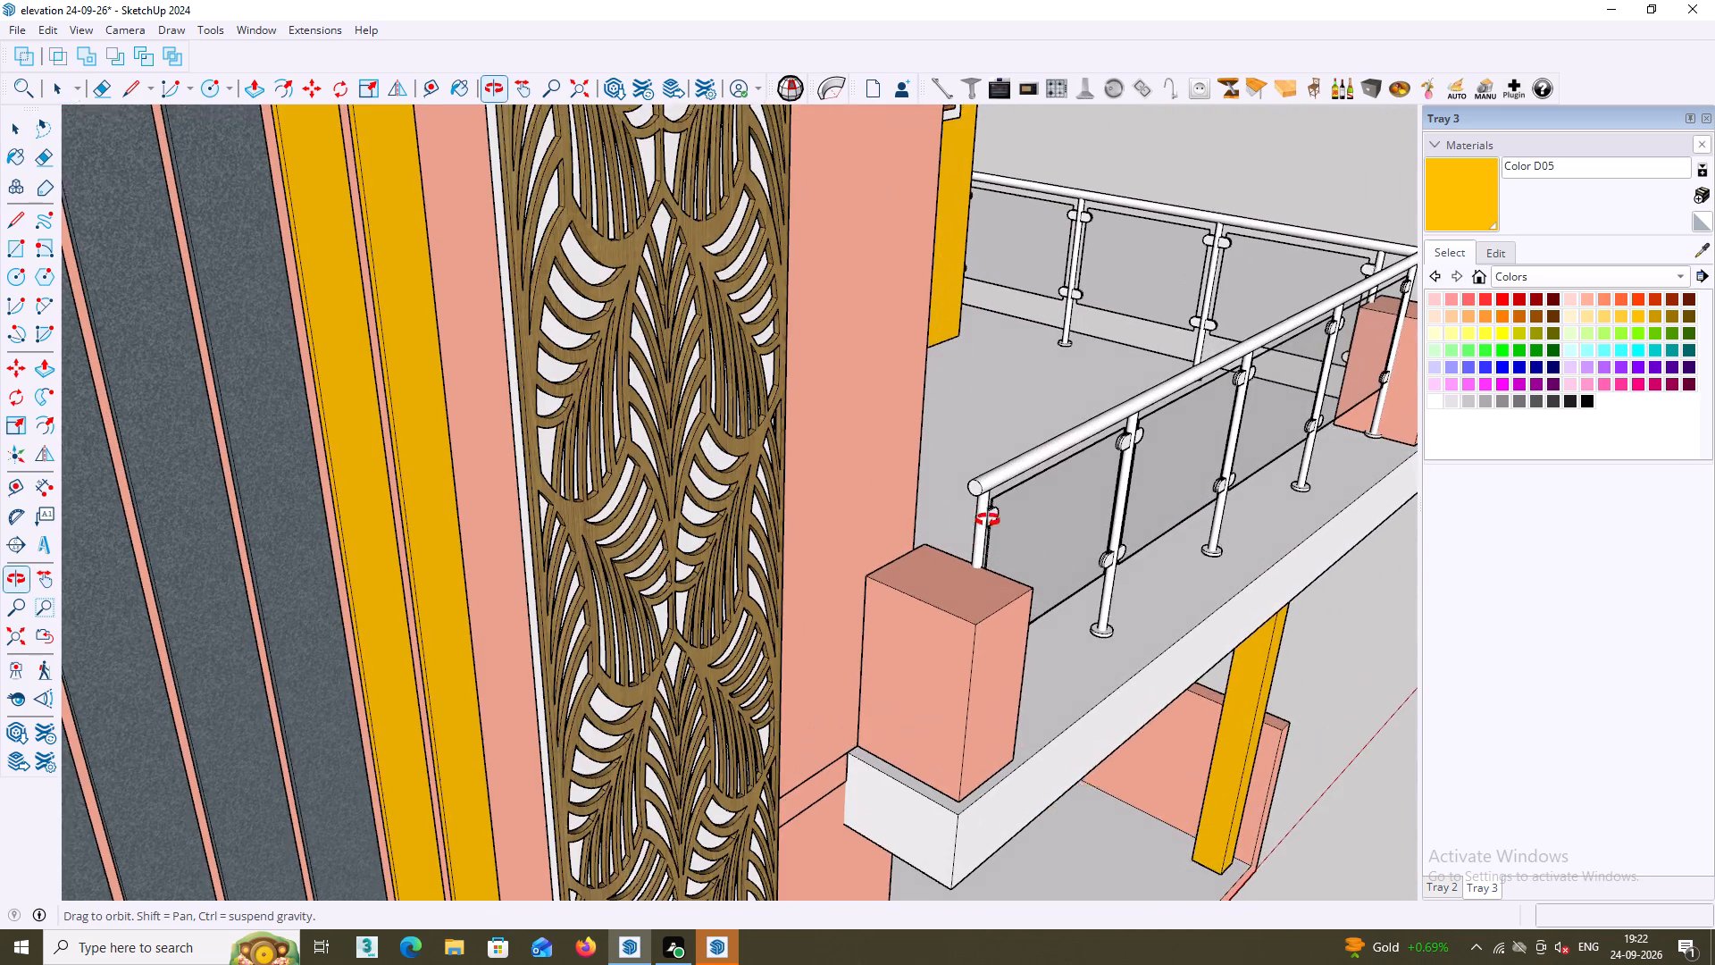
pyautogui.moveTo(988, 520); pyautogui.dragTo(690, 473, button='middle')
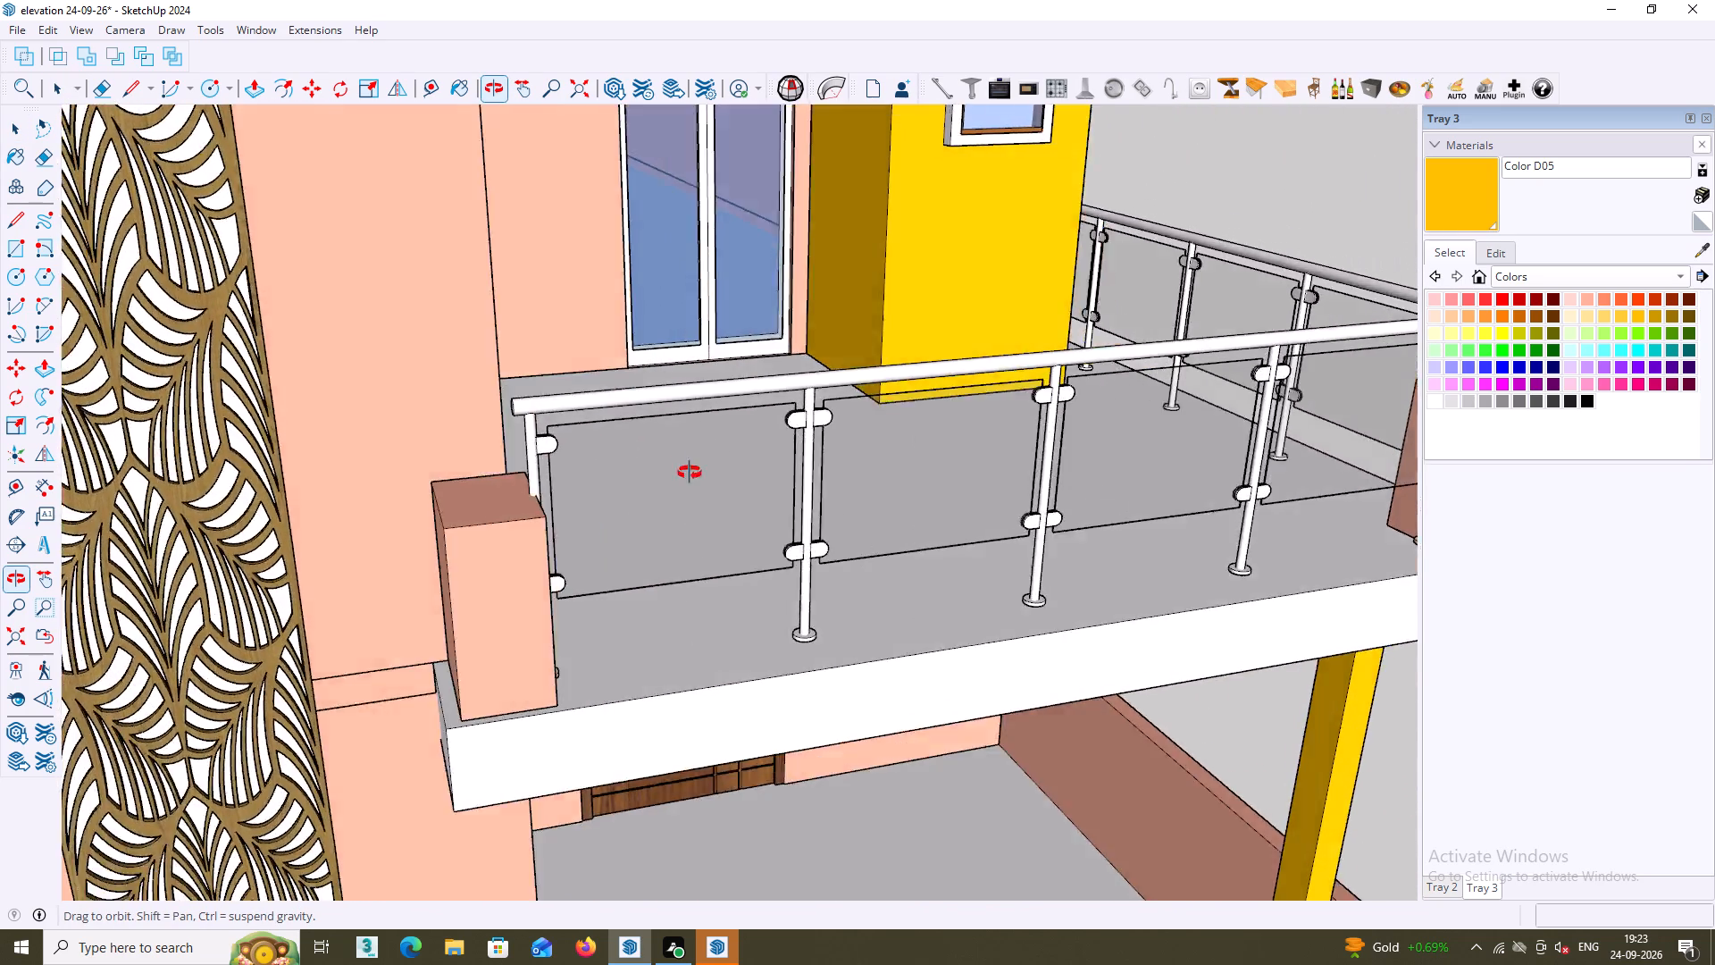
pyautogui.moveTo(690, 473); pyautogui.dragTo(573, 409, button='middle')
pyautogui.scroll(-5, 512, 449)
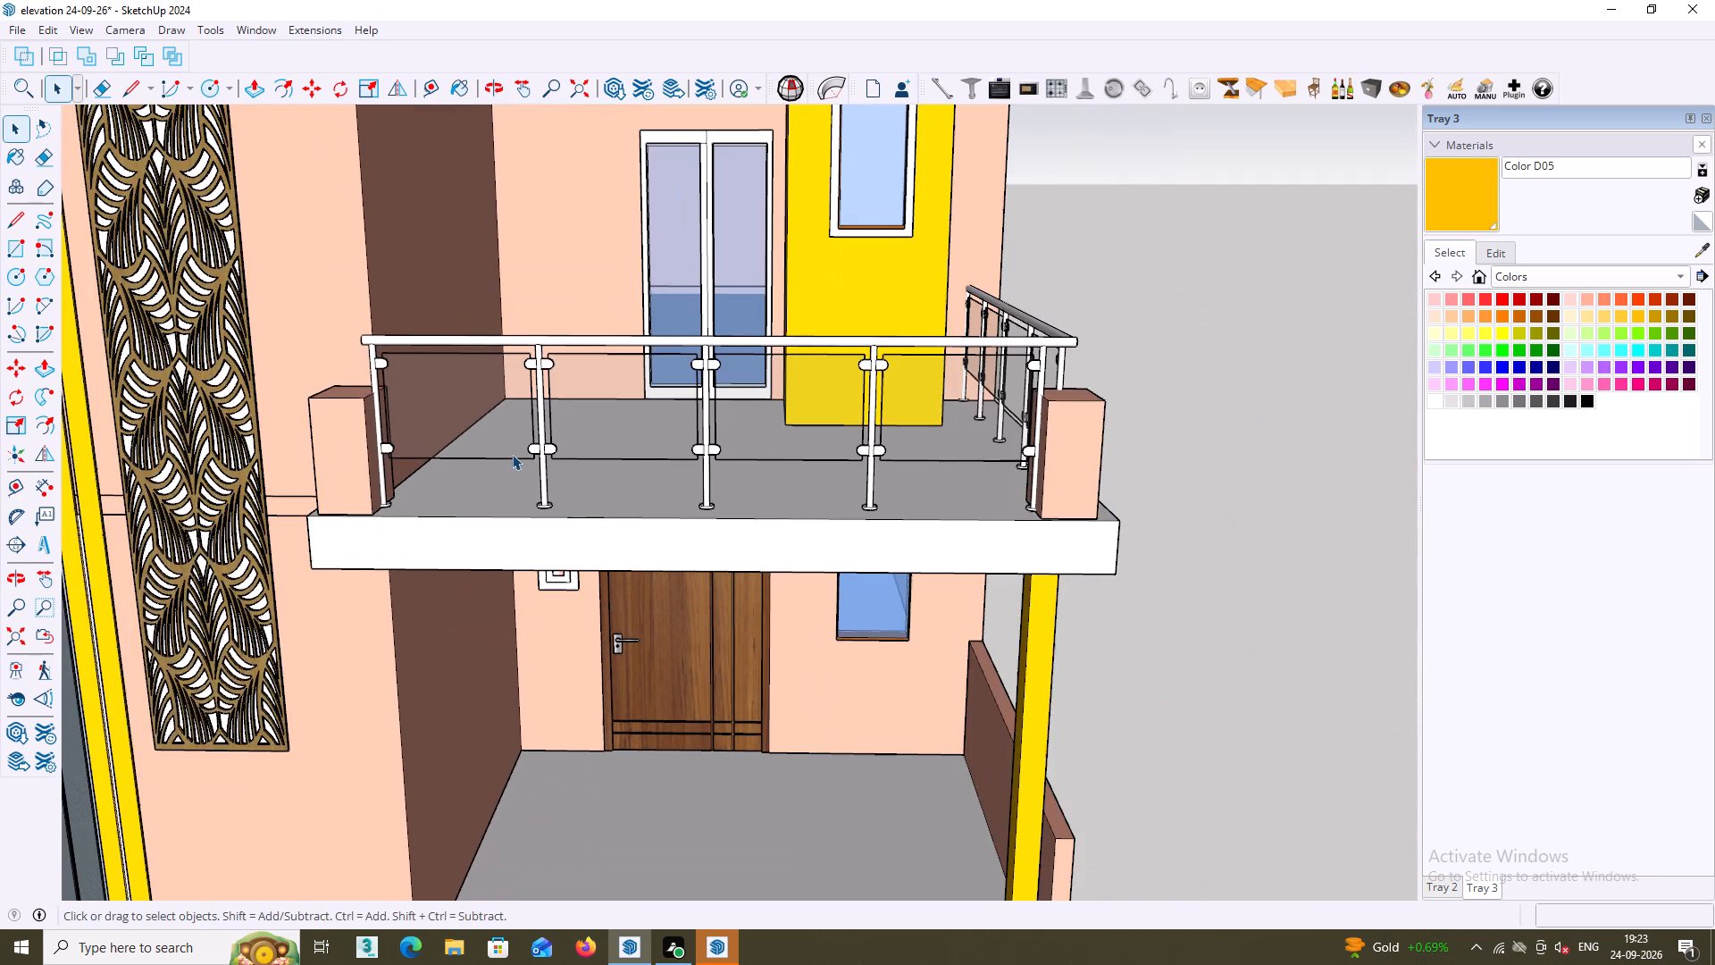
pyautogui.scroll(4, 365, 441)
pyautogui.moveTo(381, 383); pyautogui.dragTo(858, 270, button='middle')
pyautogui.moveTo(431, 415); pyautogui.dragTo(585, 421, button='middle')
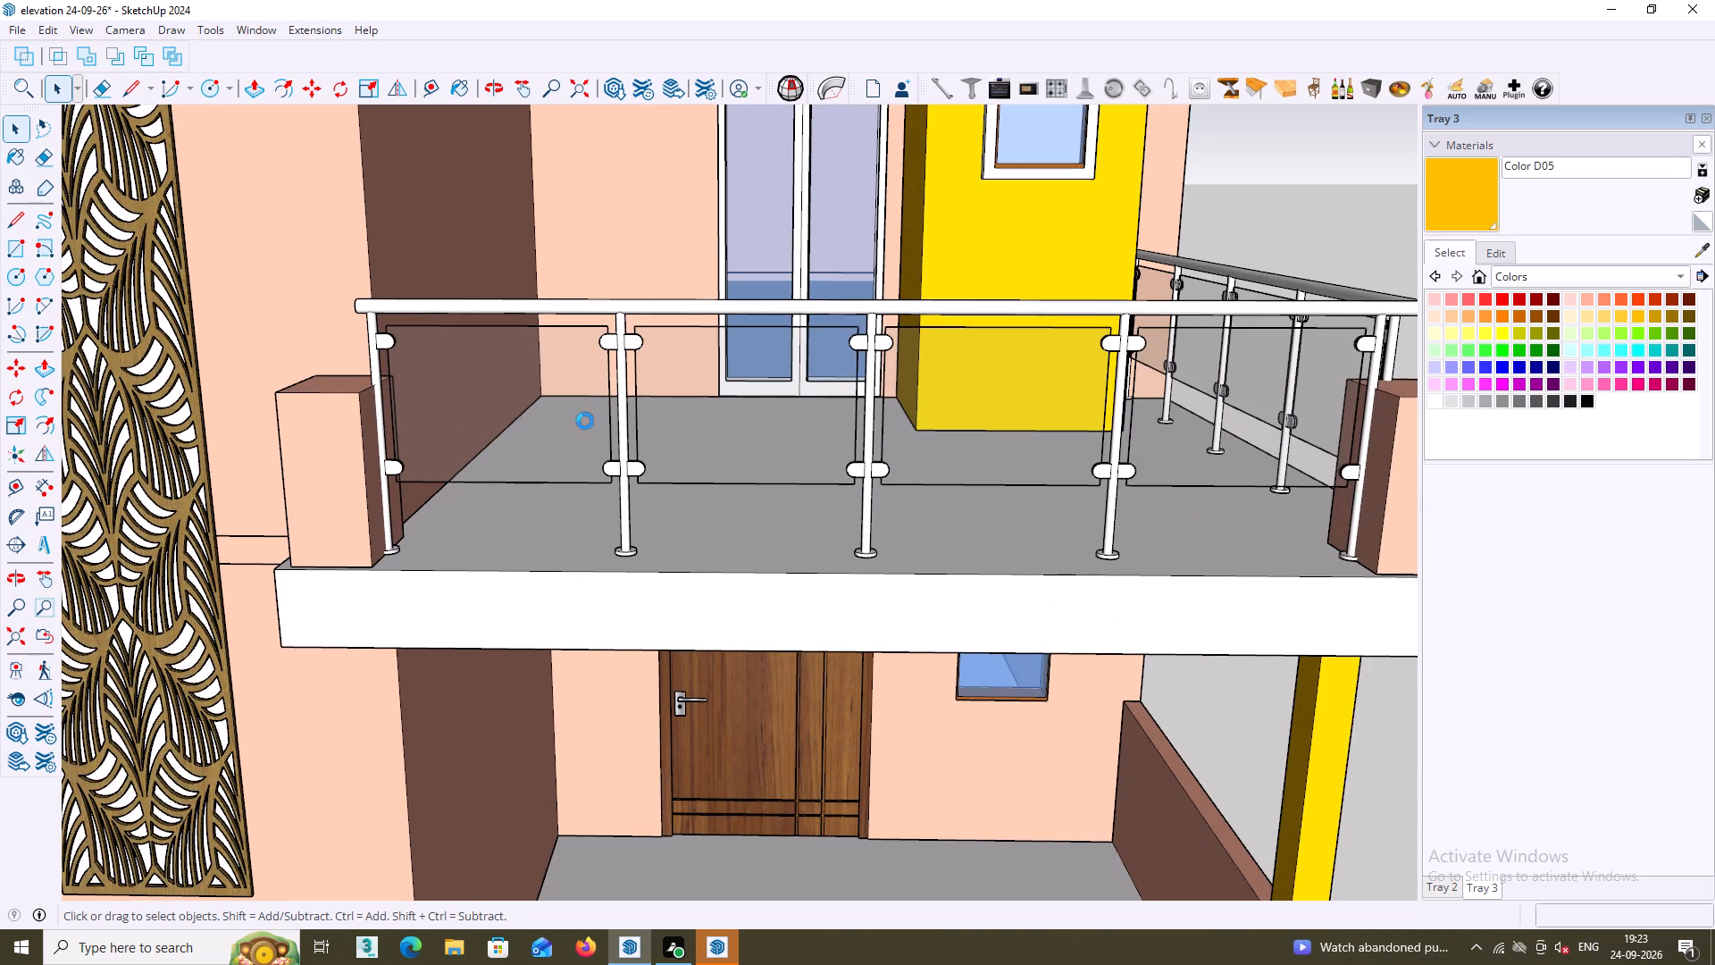
pyautogui.moveTo(585, 421); pyautogui.dragTo(735, 415, button='middle')
pyautogui.moveTo(623, 634); pyautogui.dragTo(838, 709, button='middle')
# Push/Pull the top face of the balcony's end post beside the leaf-patterned panel upward by about 1' 3", above the handrail.
pyautogui.scroll(4, 640, 614)
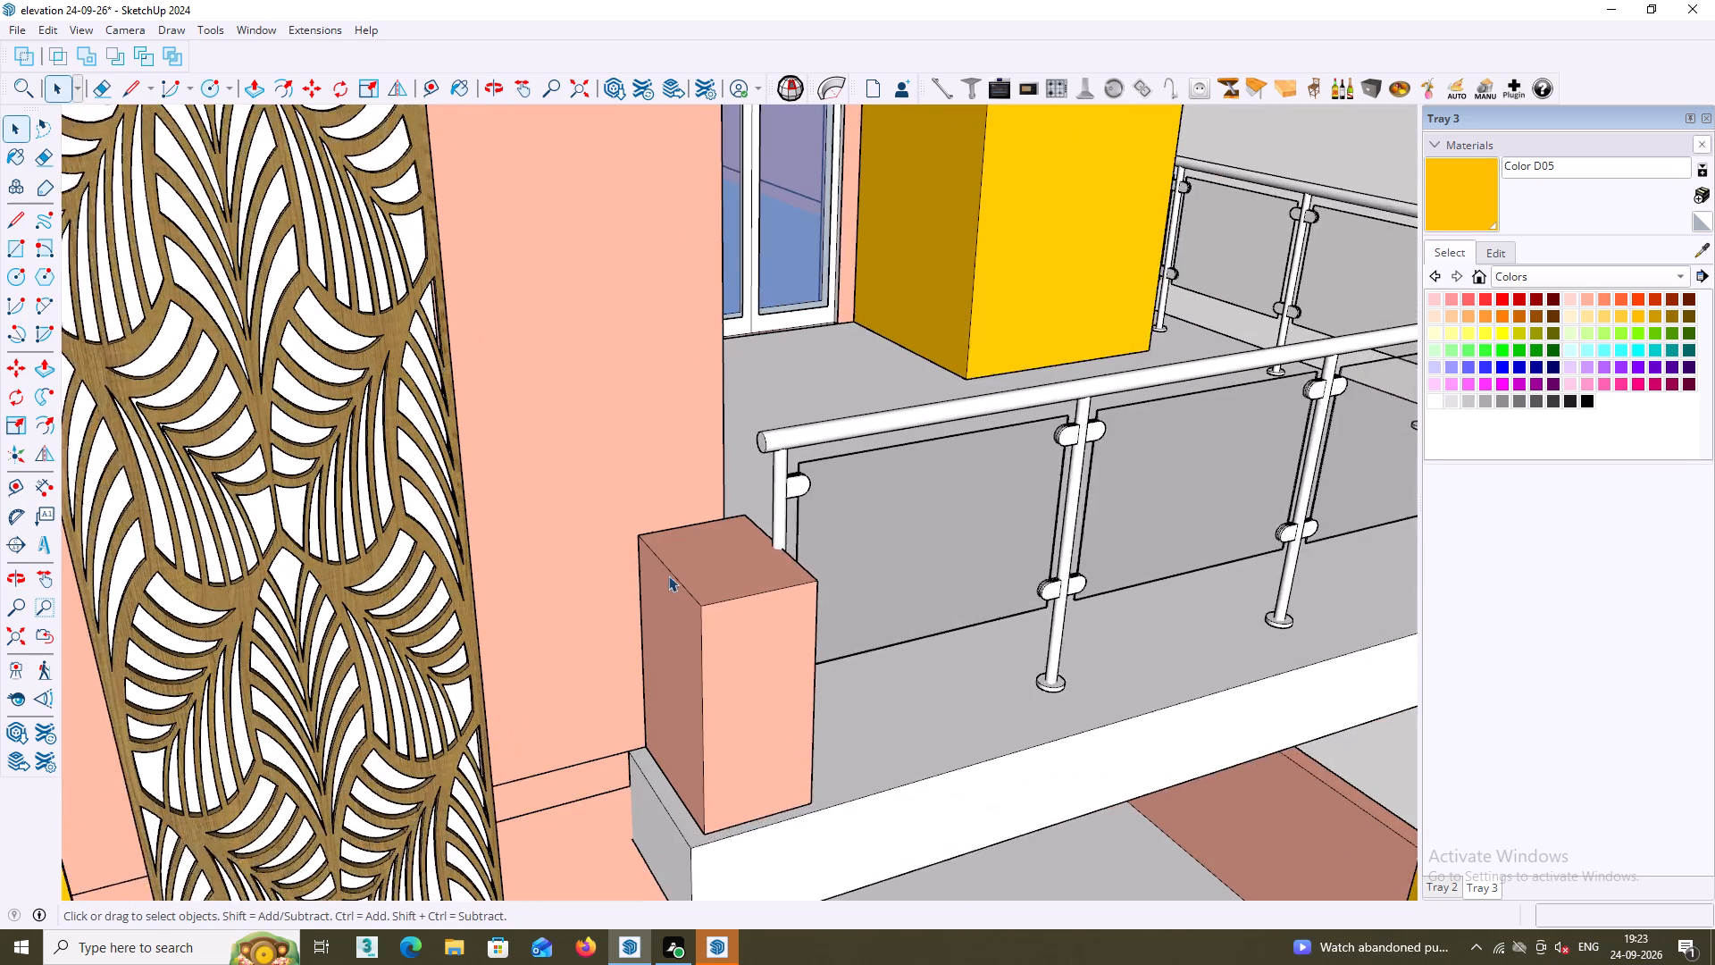
pyautogui.click(732, 549)
pyautogui.click(733, 569)
pyautogui.tripleClick(733, 577)
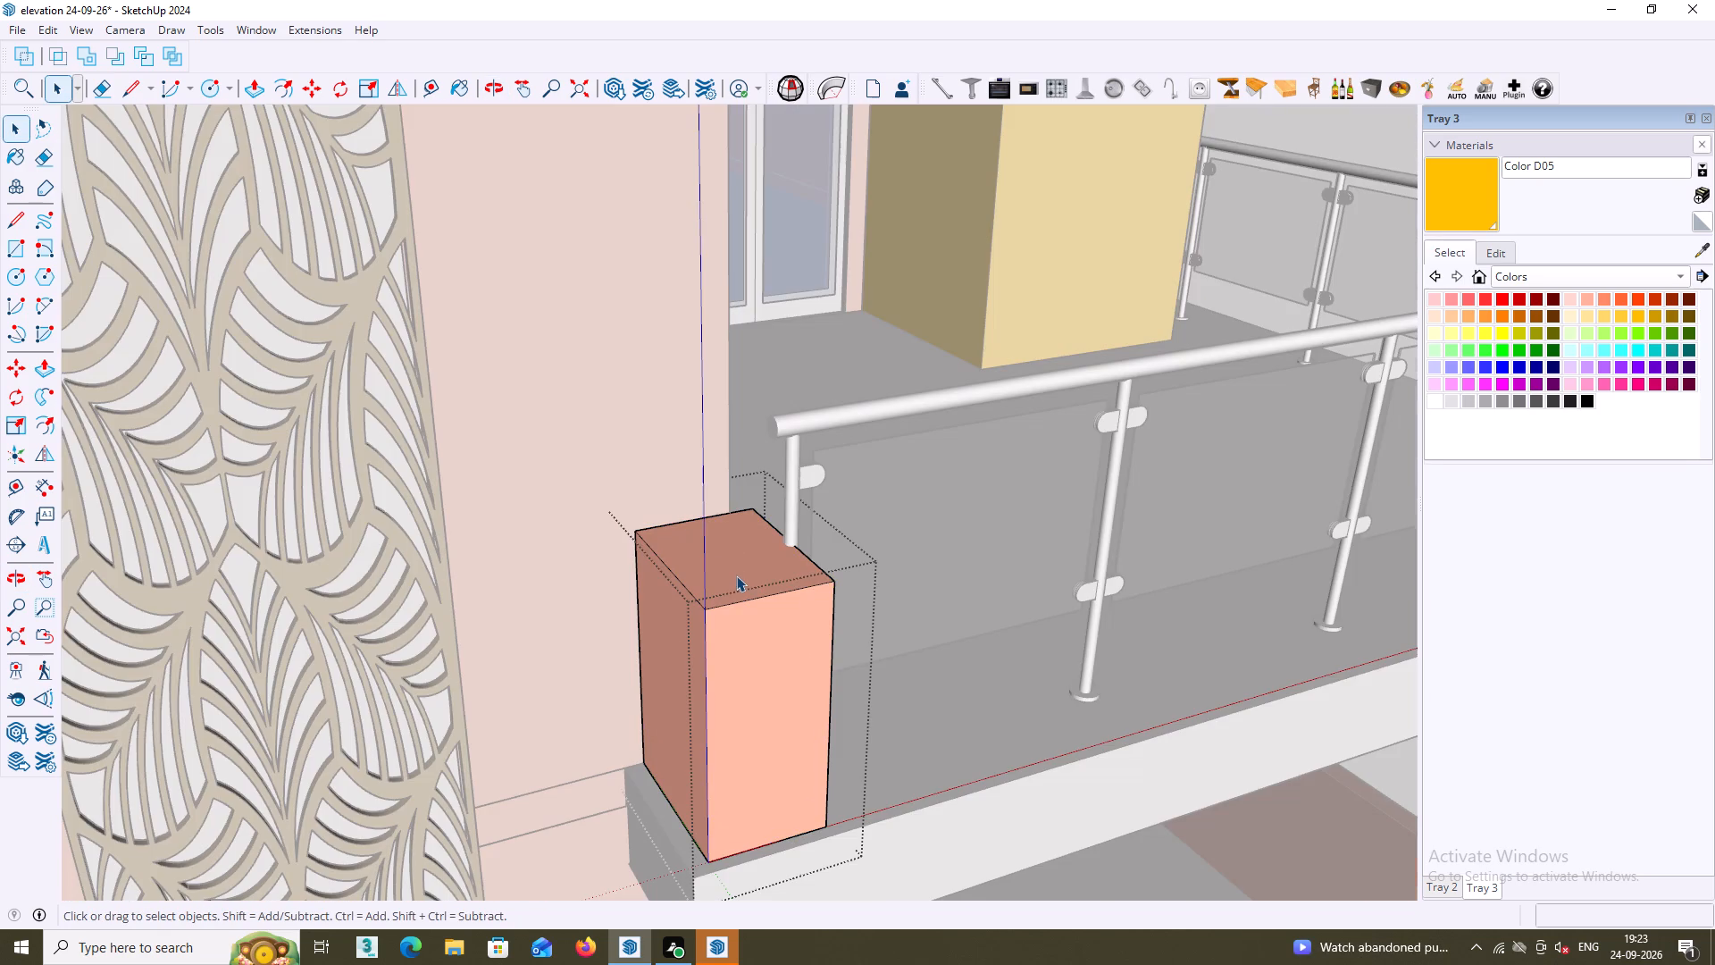
pyautogui.click(739, 570)
pyautogui.press('p')
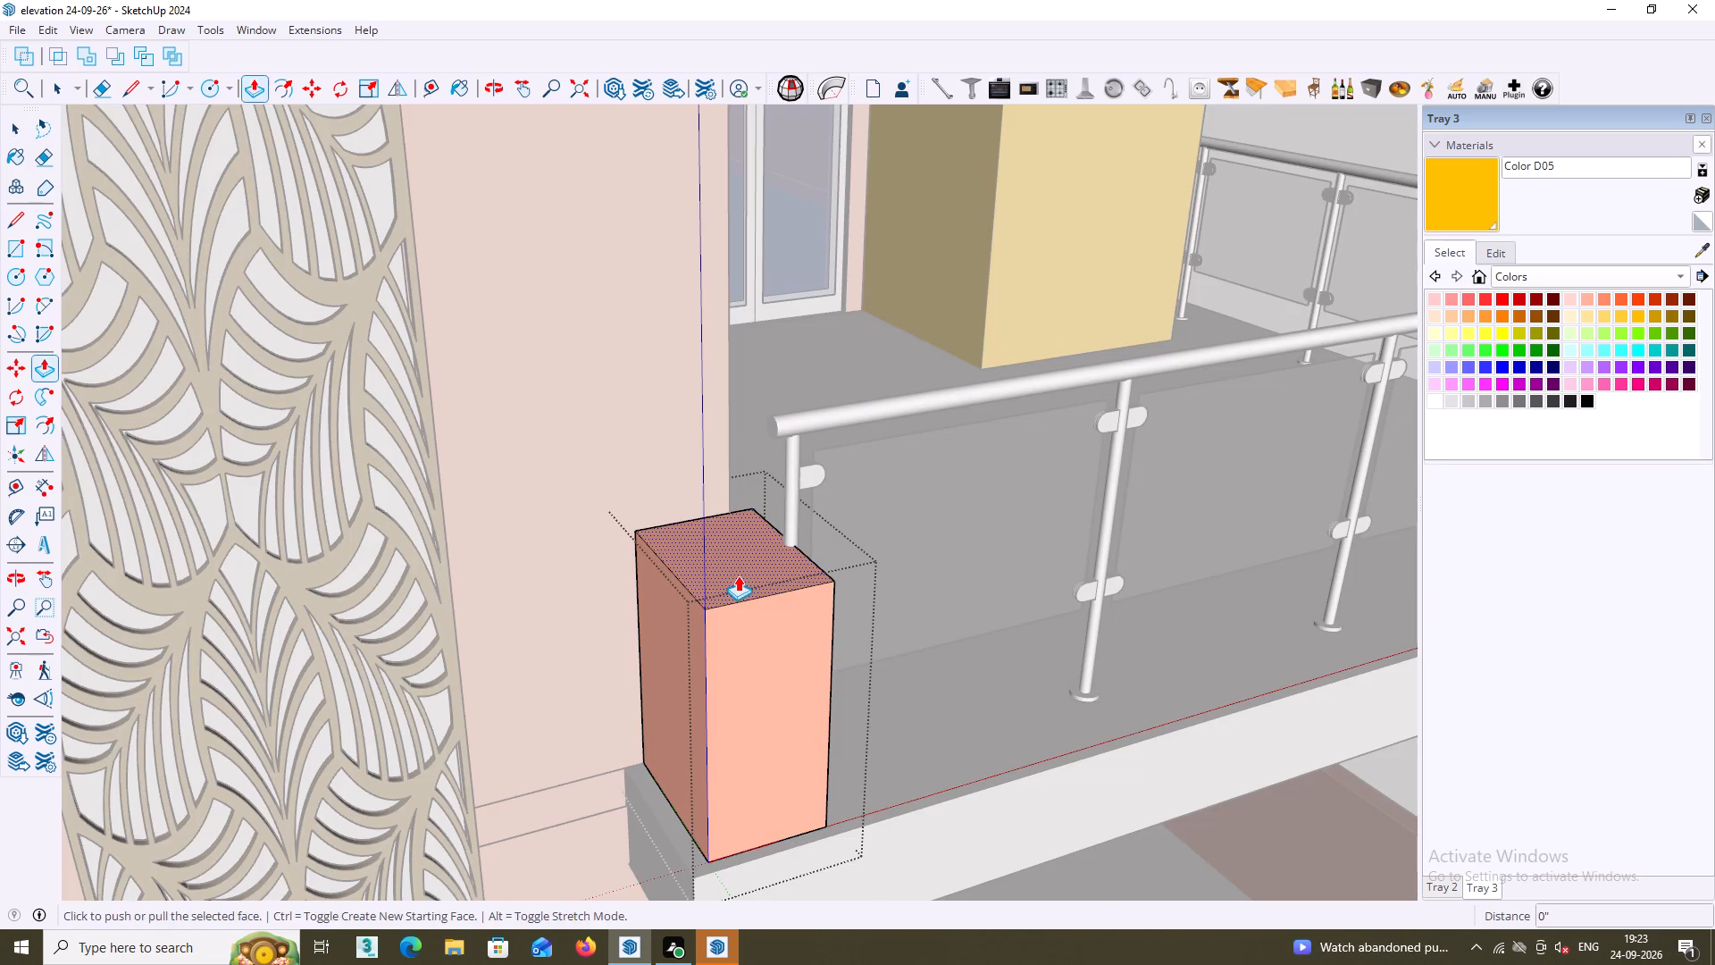
pyautogui.click(738, 575)
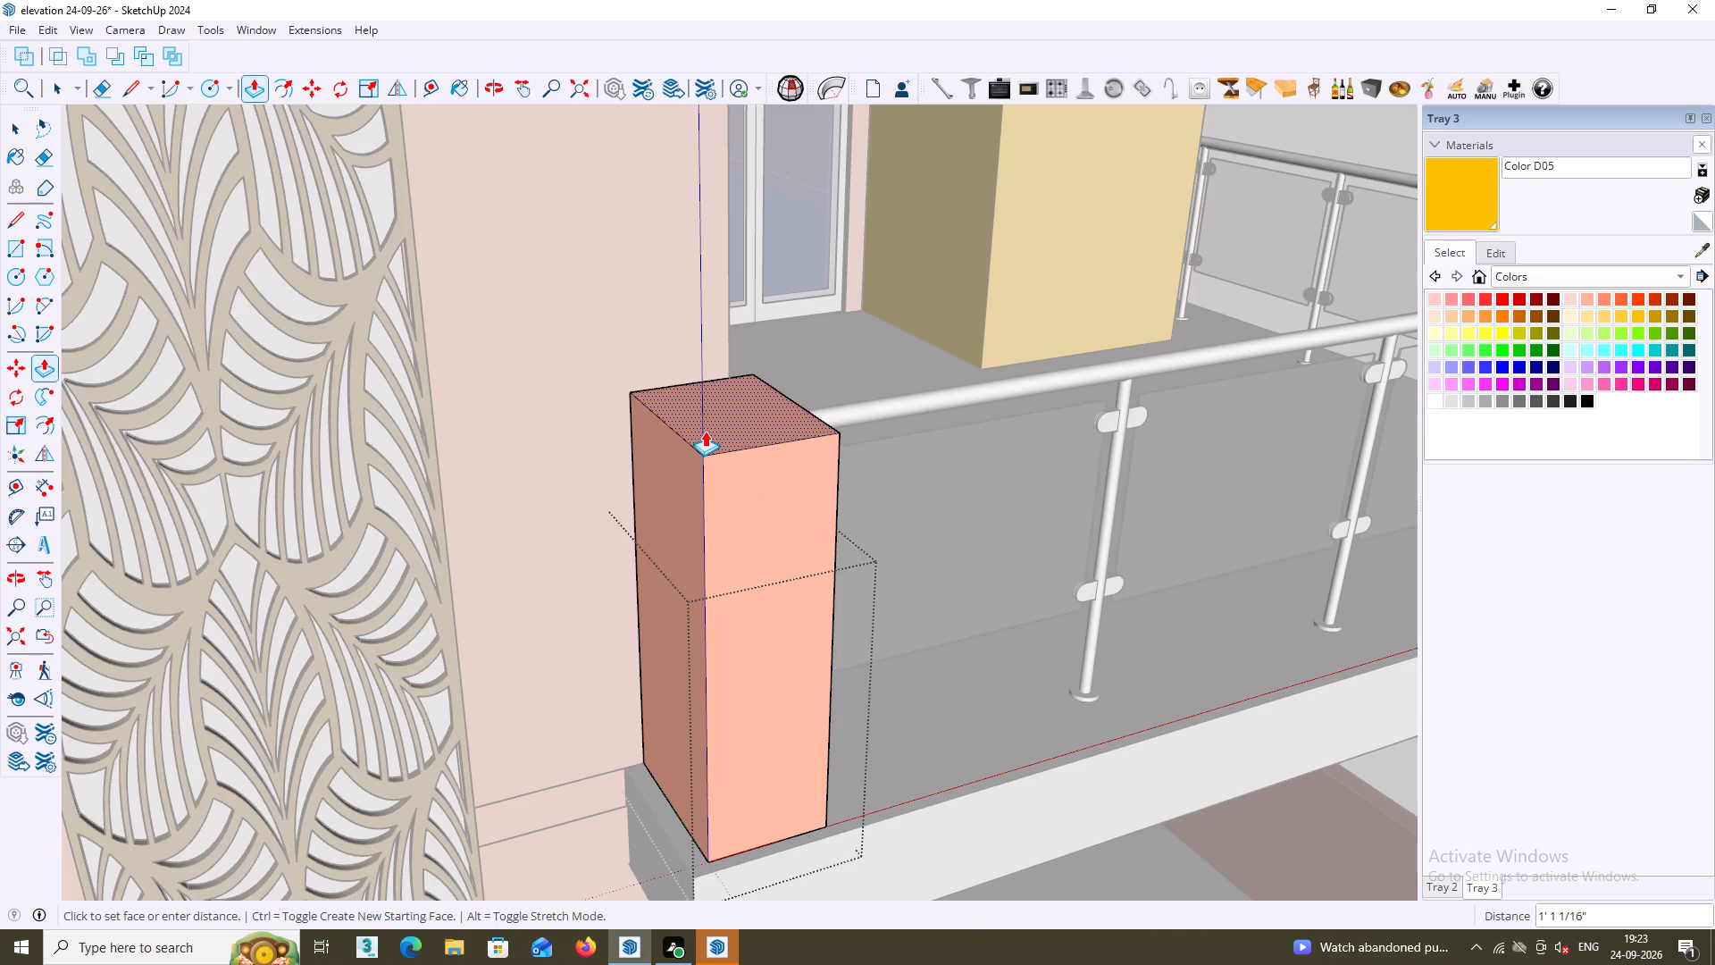
pyautogui.moveTo(704, 430); pyautogui.dragTo(410, 327, button='middle')
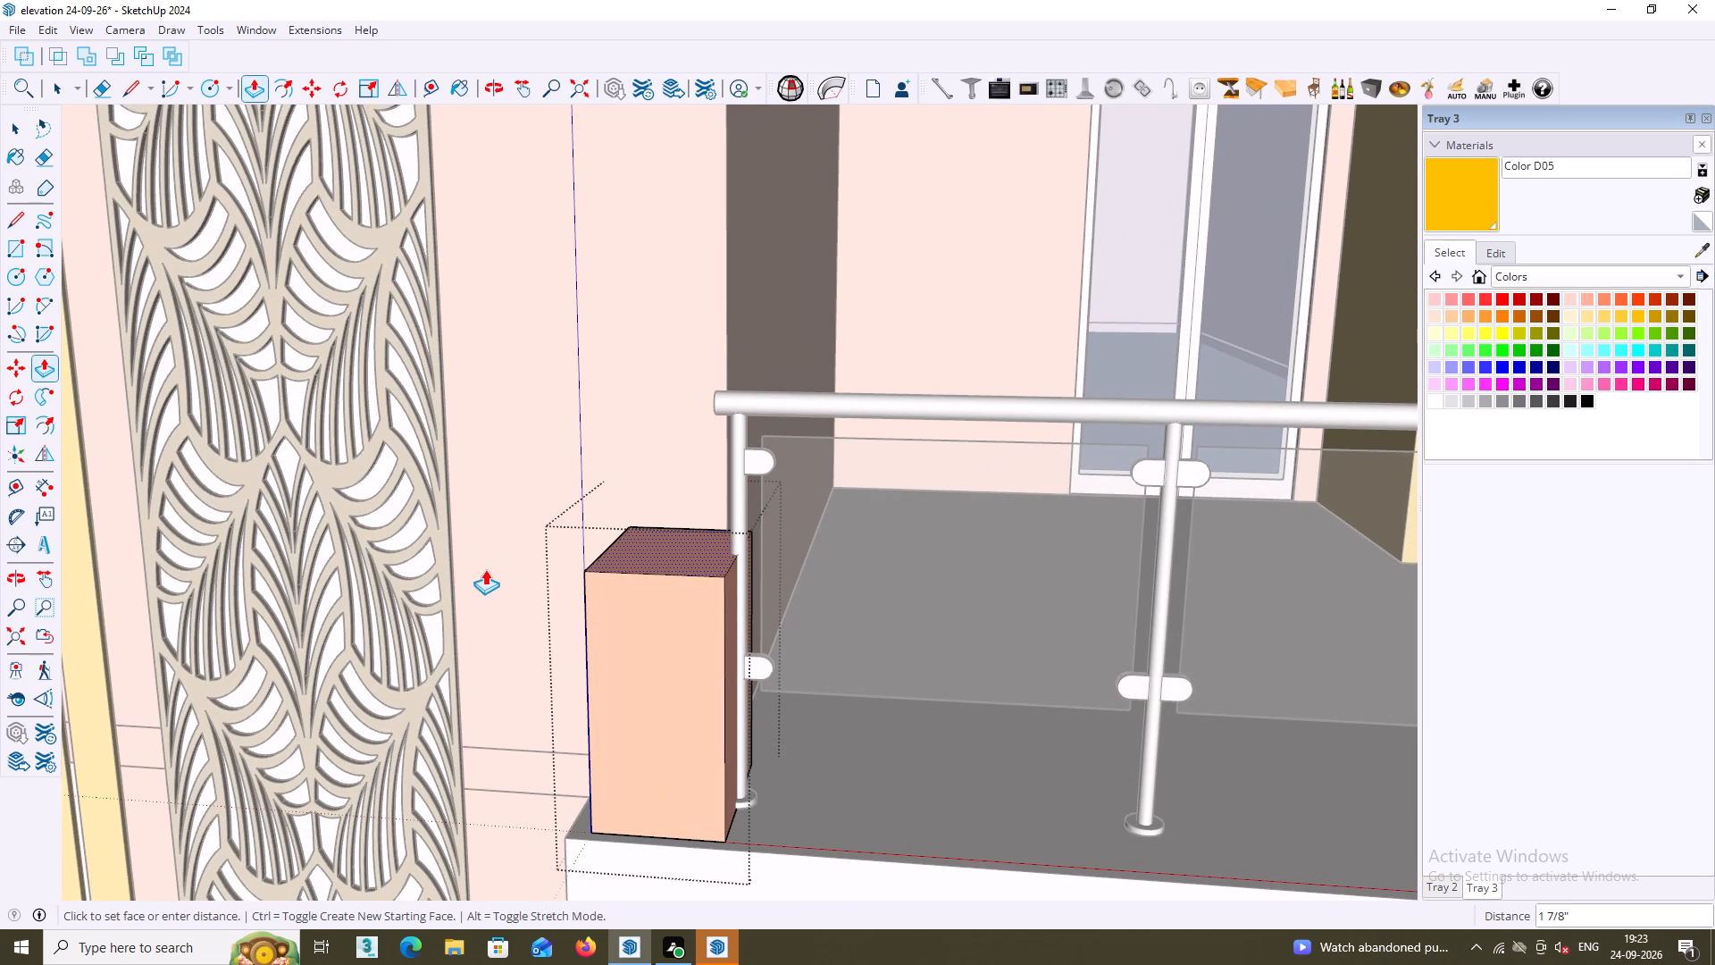
pyautogui.press('Escape')
pyautogui.scroll(-3, 652, 628)
pyautogui.moveTo(695, 660); pyautogui.dragTo(718, 658, button='middle')
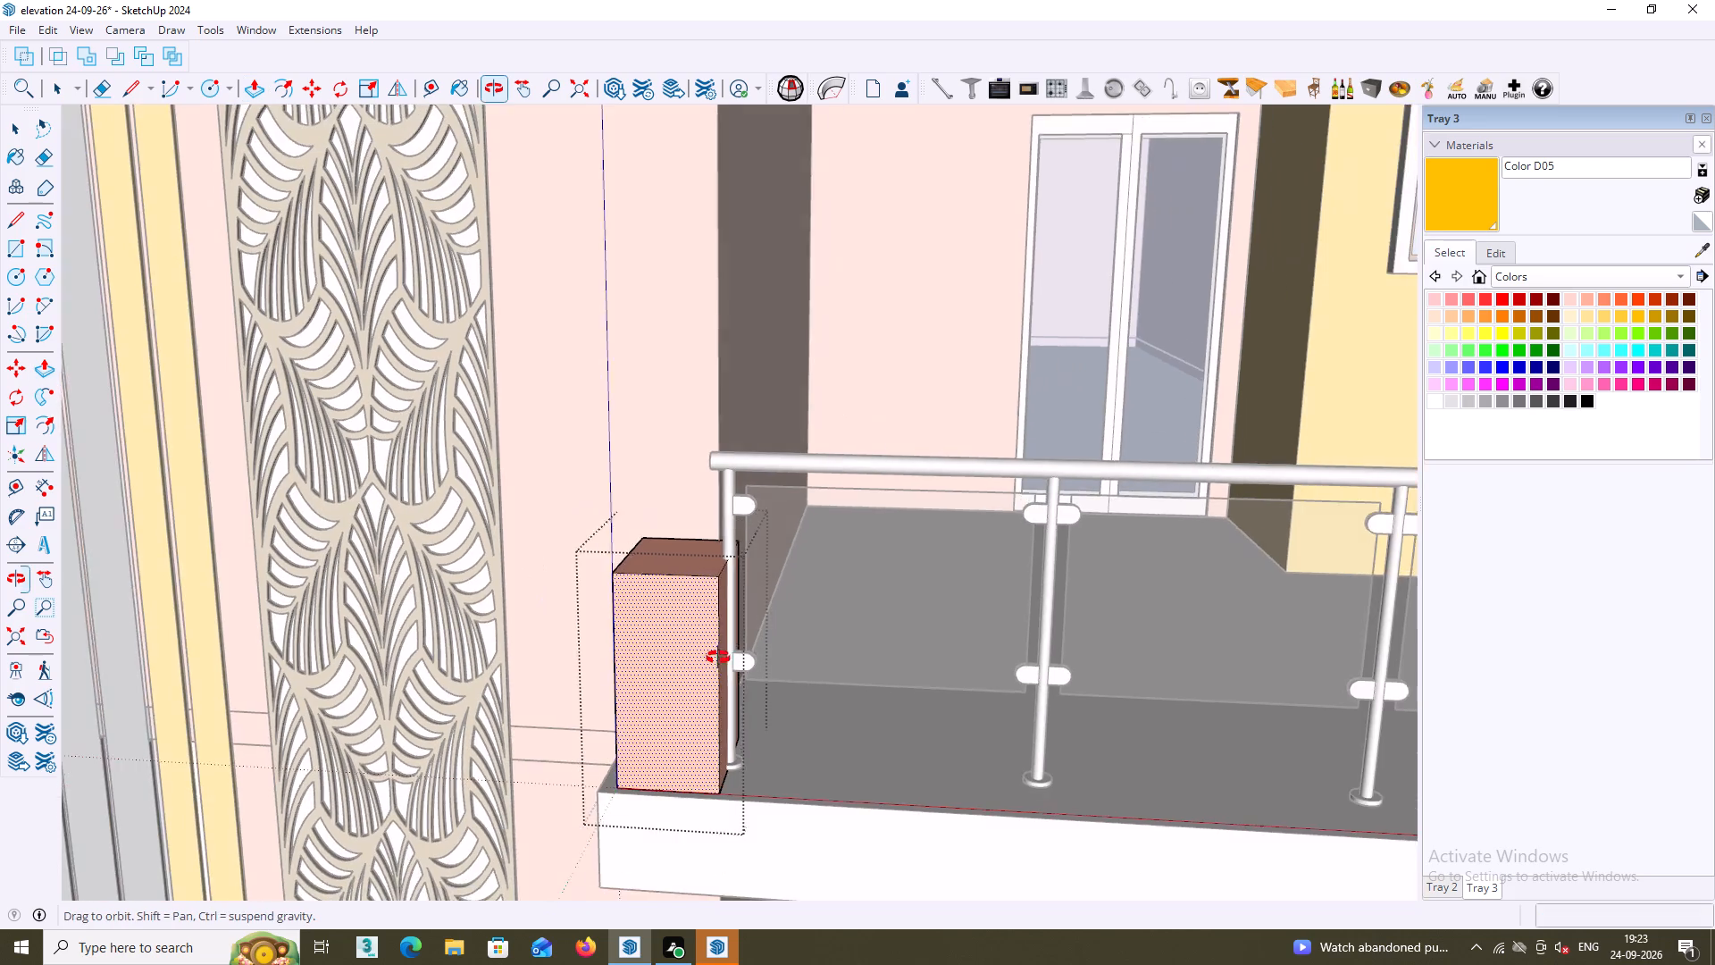
pyautogui.moveTo(718, 658); pyautogui.dragTo(788, 663, button='middle')
pyautogui.scroll(3, 753, 567)
pyautogui.click(757, 559)
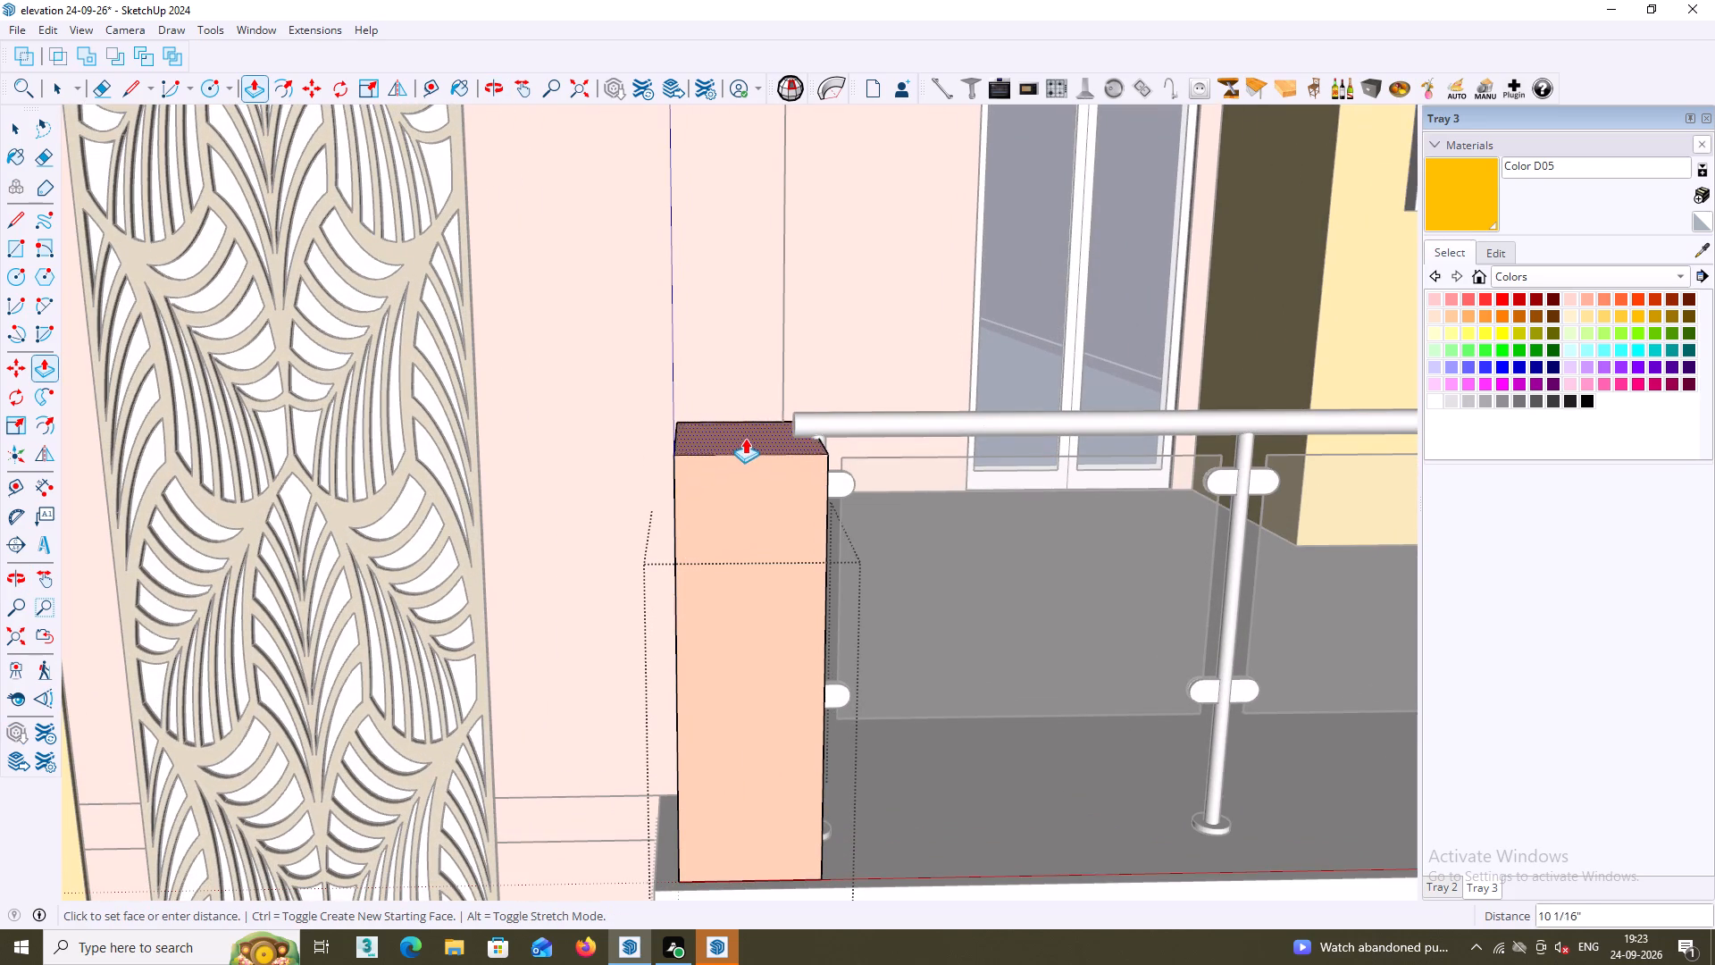
pyautogui.moveTo(736, 482); pyautogui.dragTo(538, 435, button='middle')
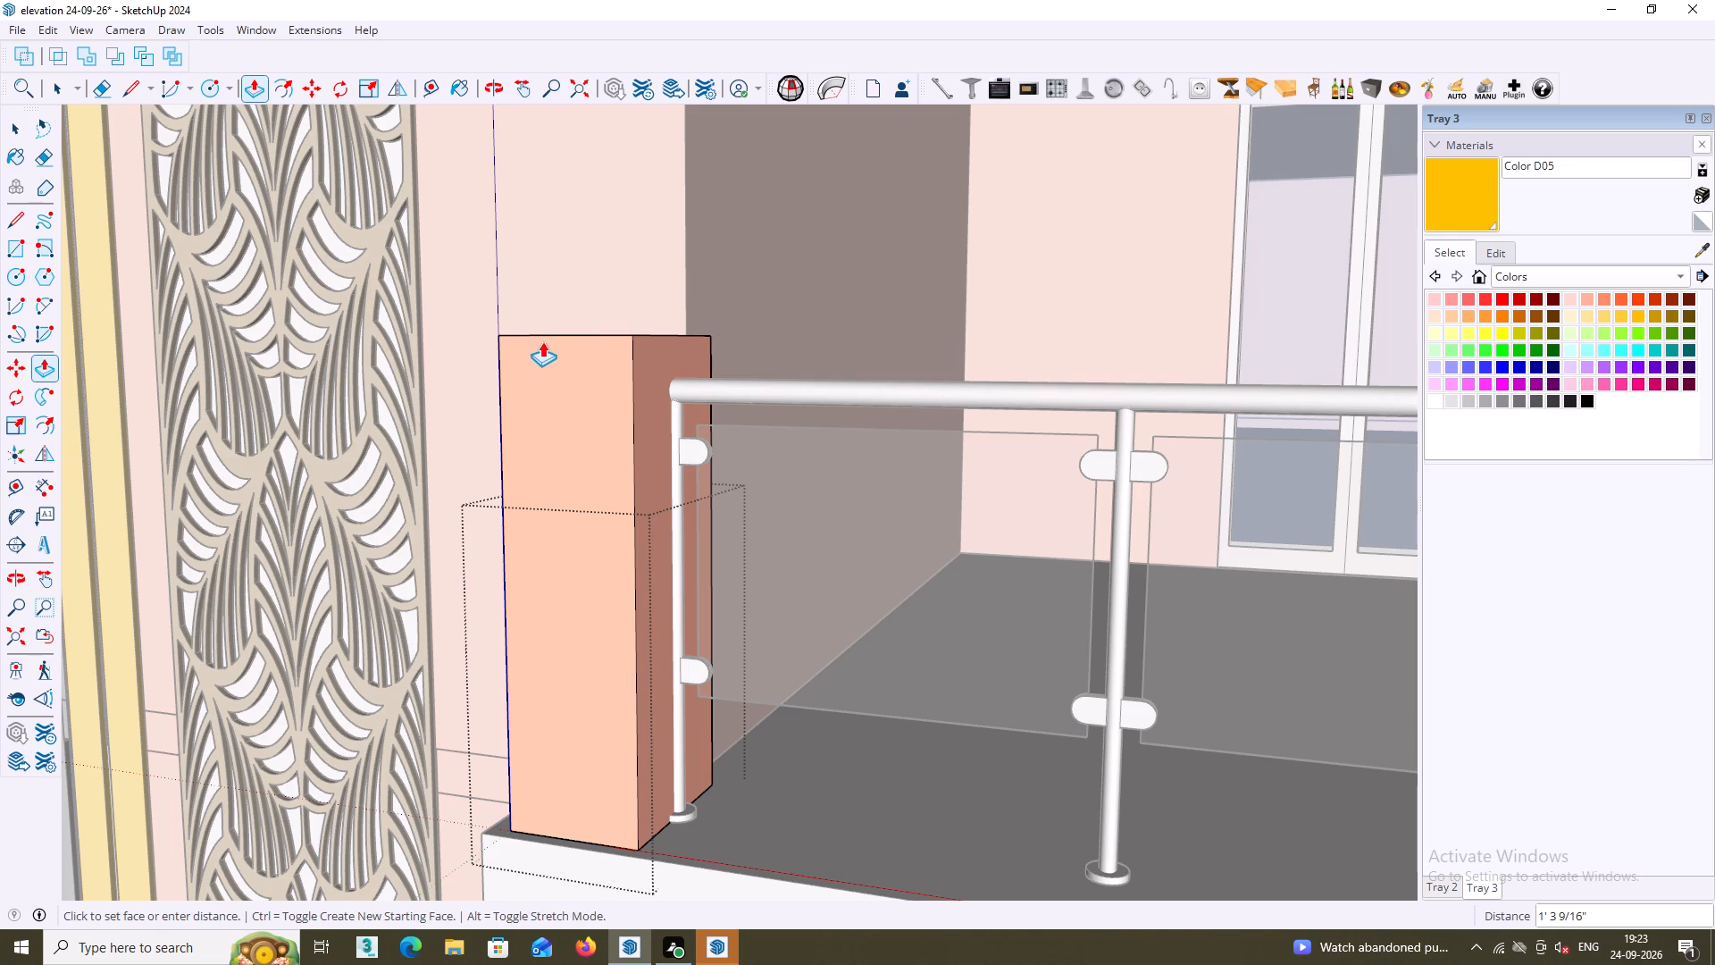
pyautogui.click(543, 338)
# Push/Pull the top face of the balcony's outer corner post upward by 1' 3 5/16", level with the raised post.
pyautogui.scroll(-8, 567, 402)
pyautogui.moveTo(690, 554); pyautogui.dragTo(705, 602, button='middle')
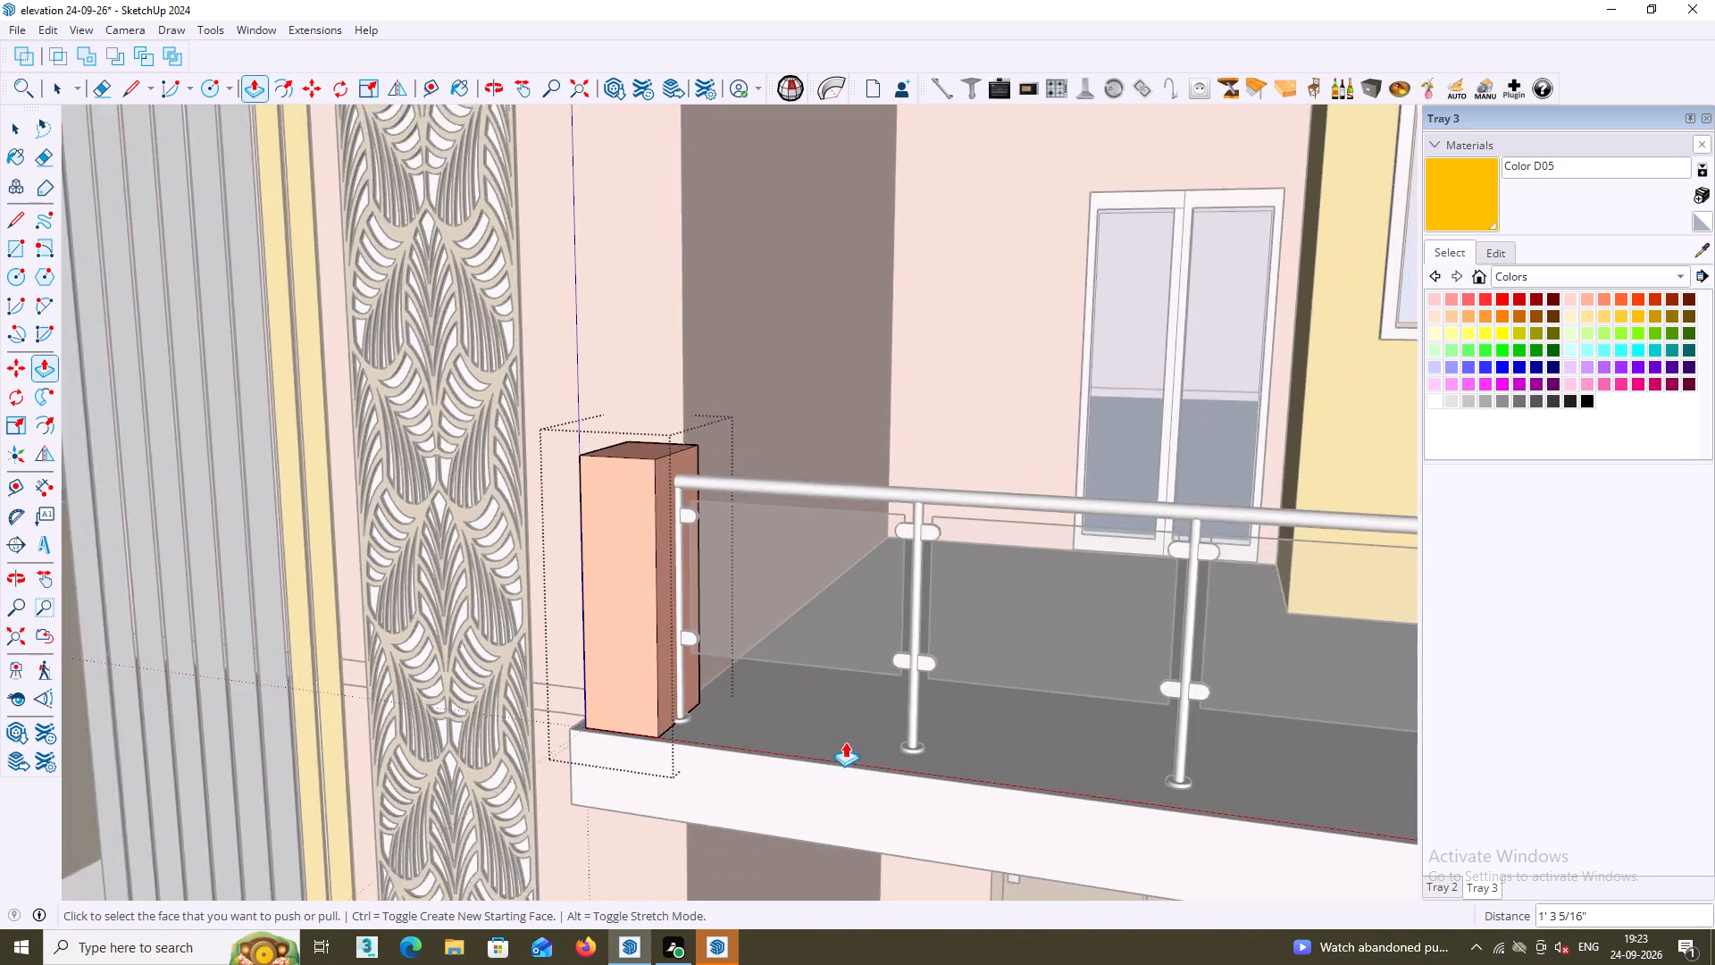
pyautogui.moveTo(864, 738); pyautogui.dragTo(438, 571, button='middle')
pyautogui.keyDown('shift'); pyautogui.moveTo(686, 601); pyautogui.dragTo(597, 538, button='middle'); pyautogui.keyUp('shift')
pyautogui.moveTo(860, 559); pyautogui.dragTo(795, 643, button='middle')
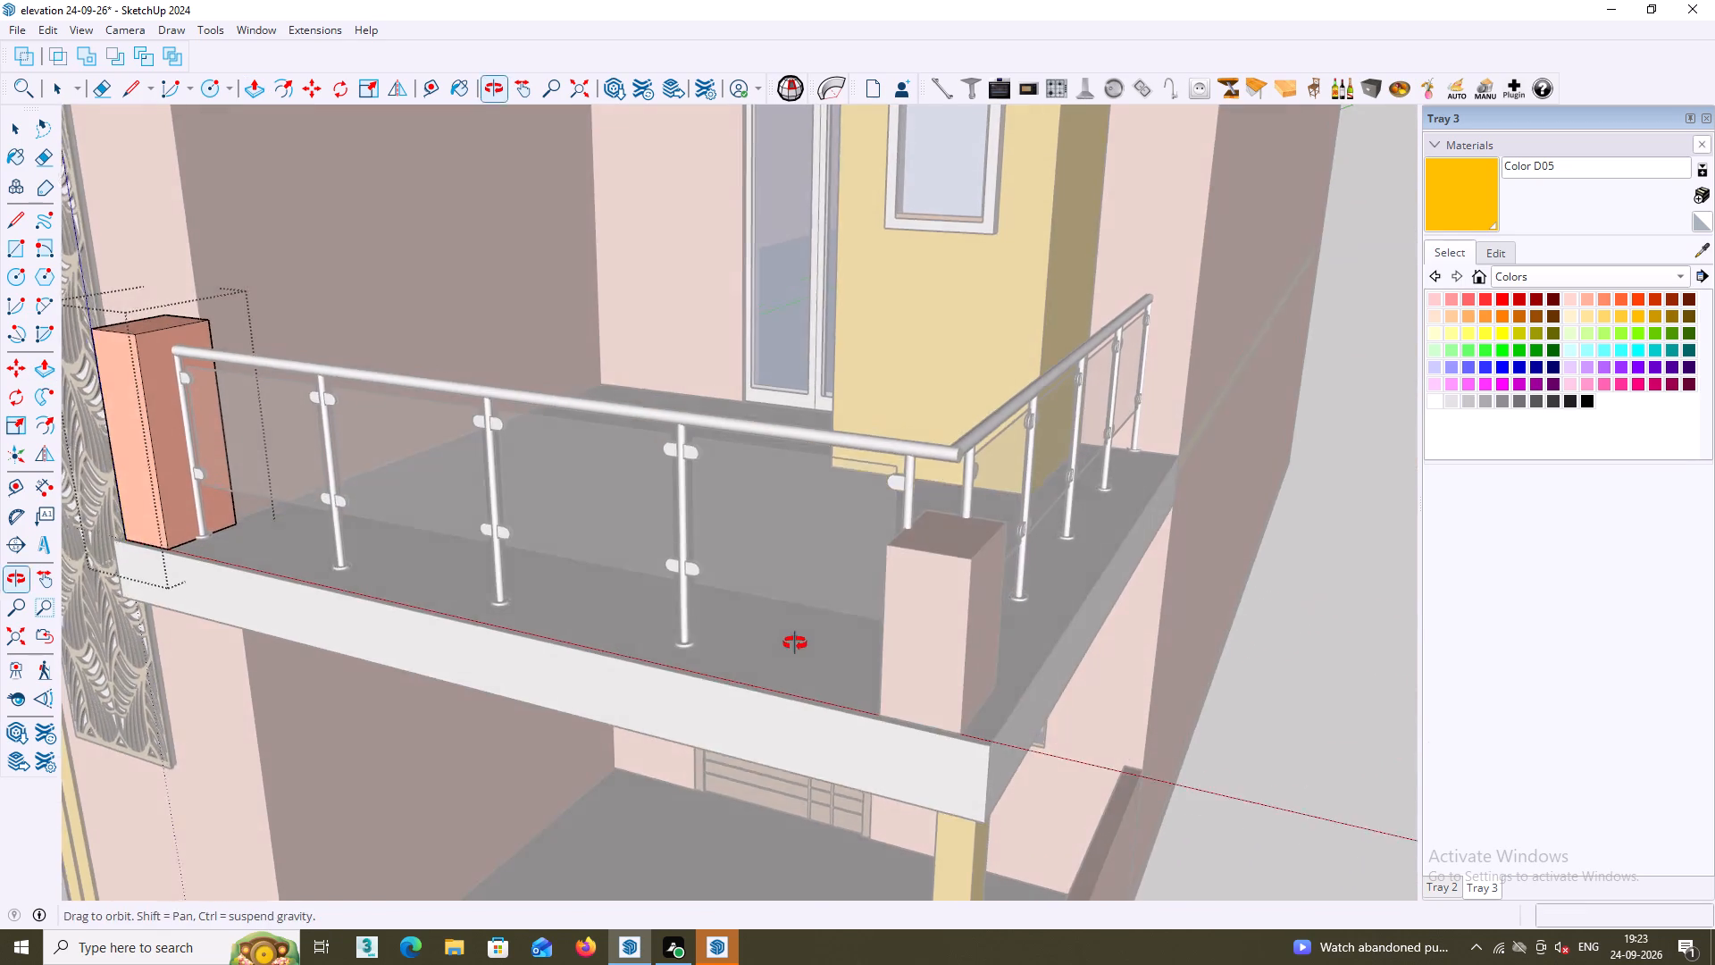
pyautogui.moveTo(795, 643); pyautogui.dragTo(797, 645, button='middle')
pyautogui.scroll(2, 913, 592)
pyautogui.press('space')
pyautogui.press('space')
pyautogui.click(1267, 680)
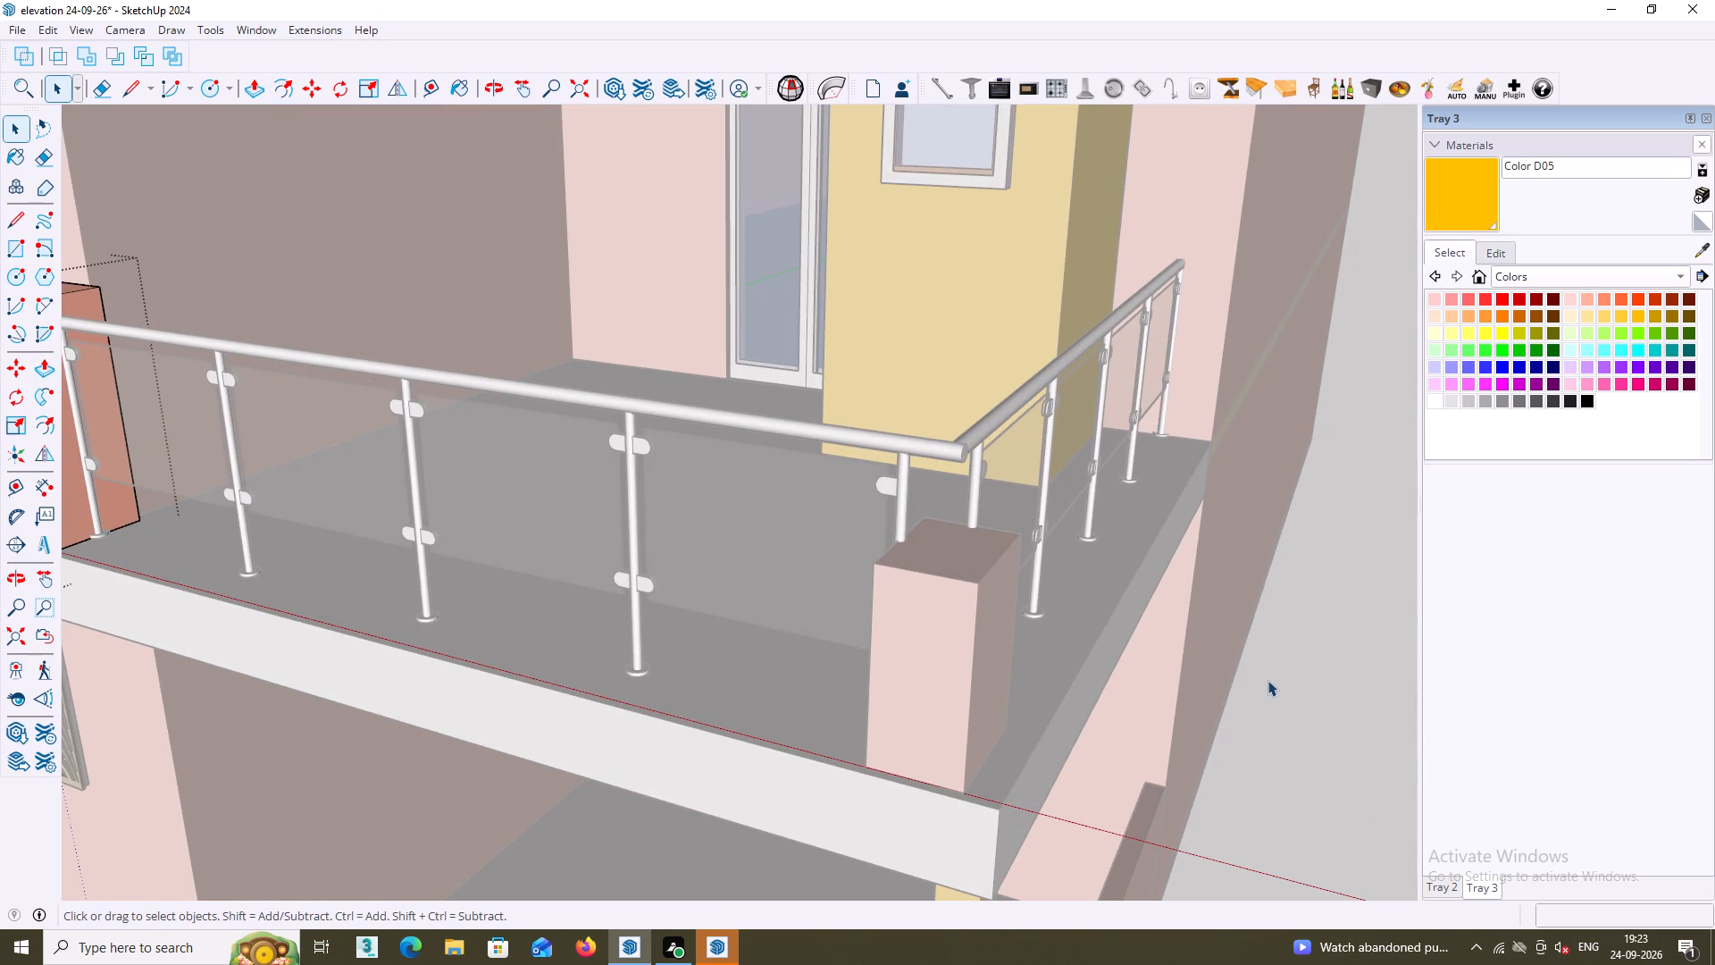
pyautogui.click(975, 571)
pyautogui.click(975, 569)
pyautogui.click(974, 564)
pyautogui.click(972, 563)
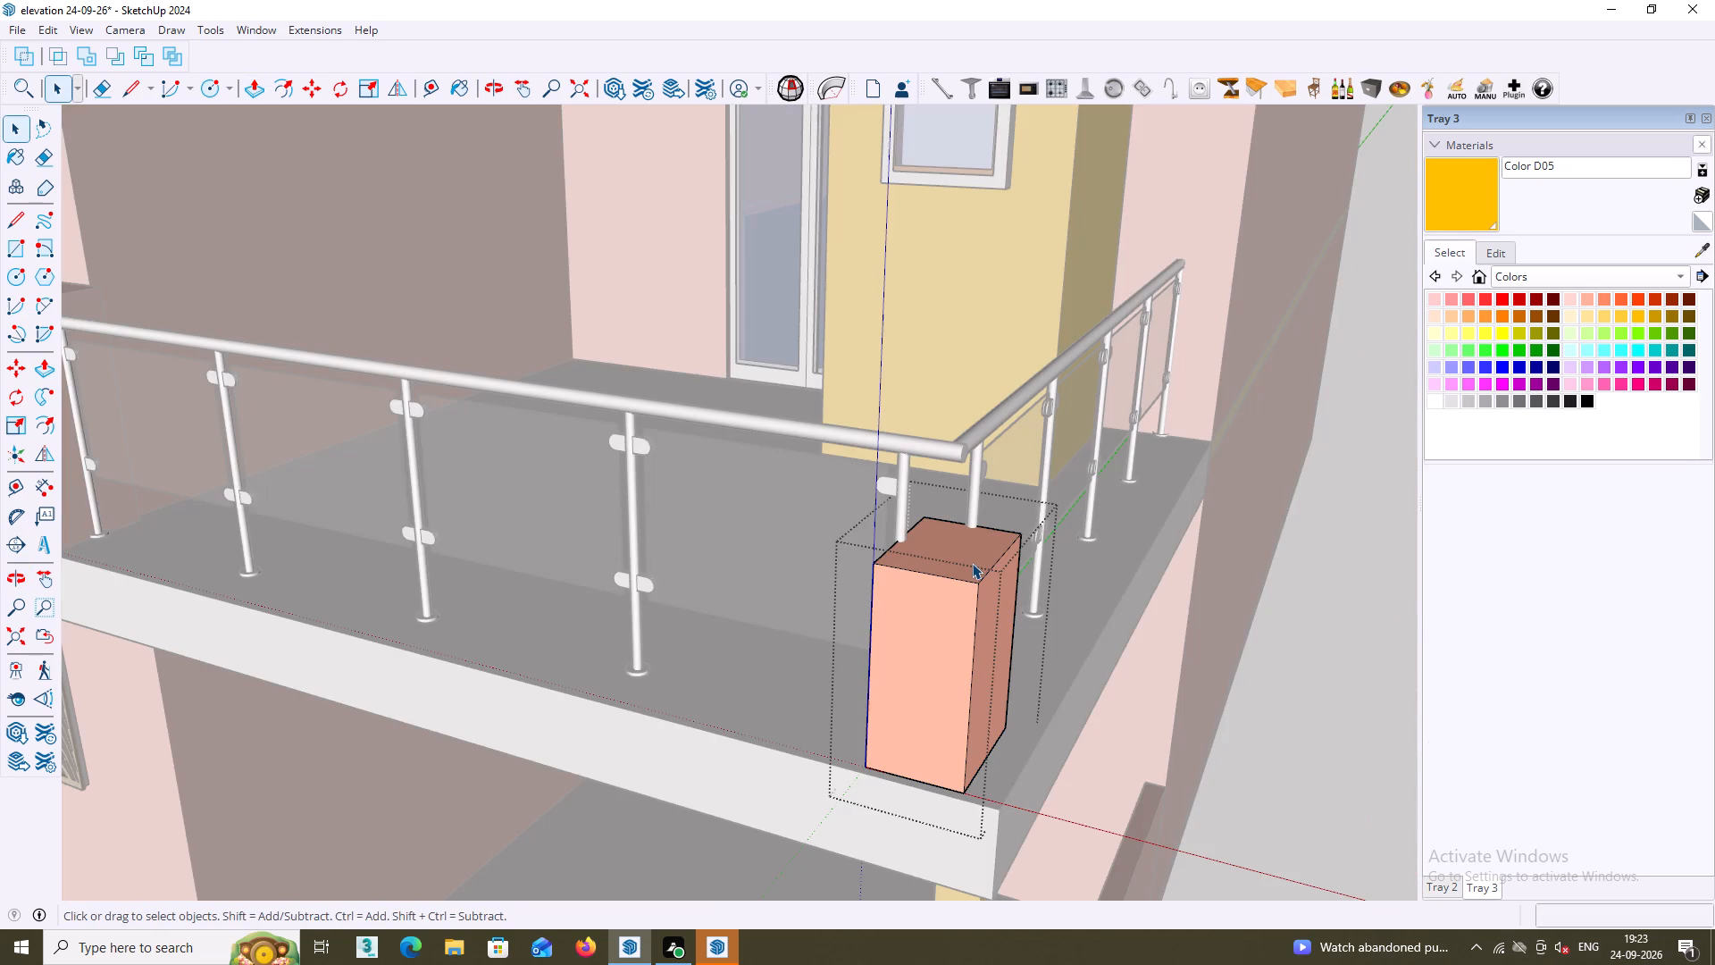
pyautogui.click(972, 563)
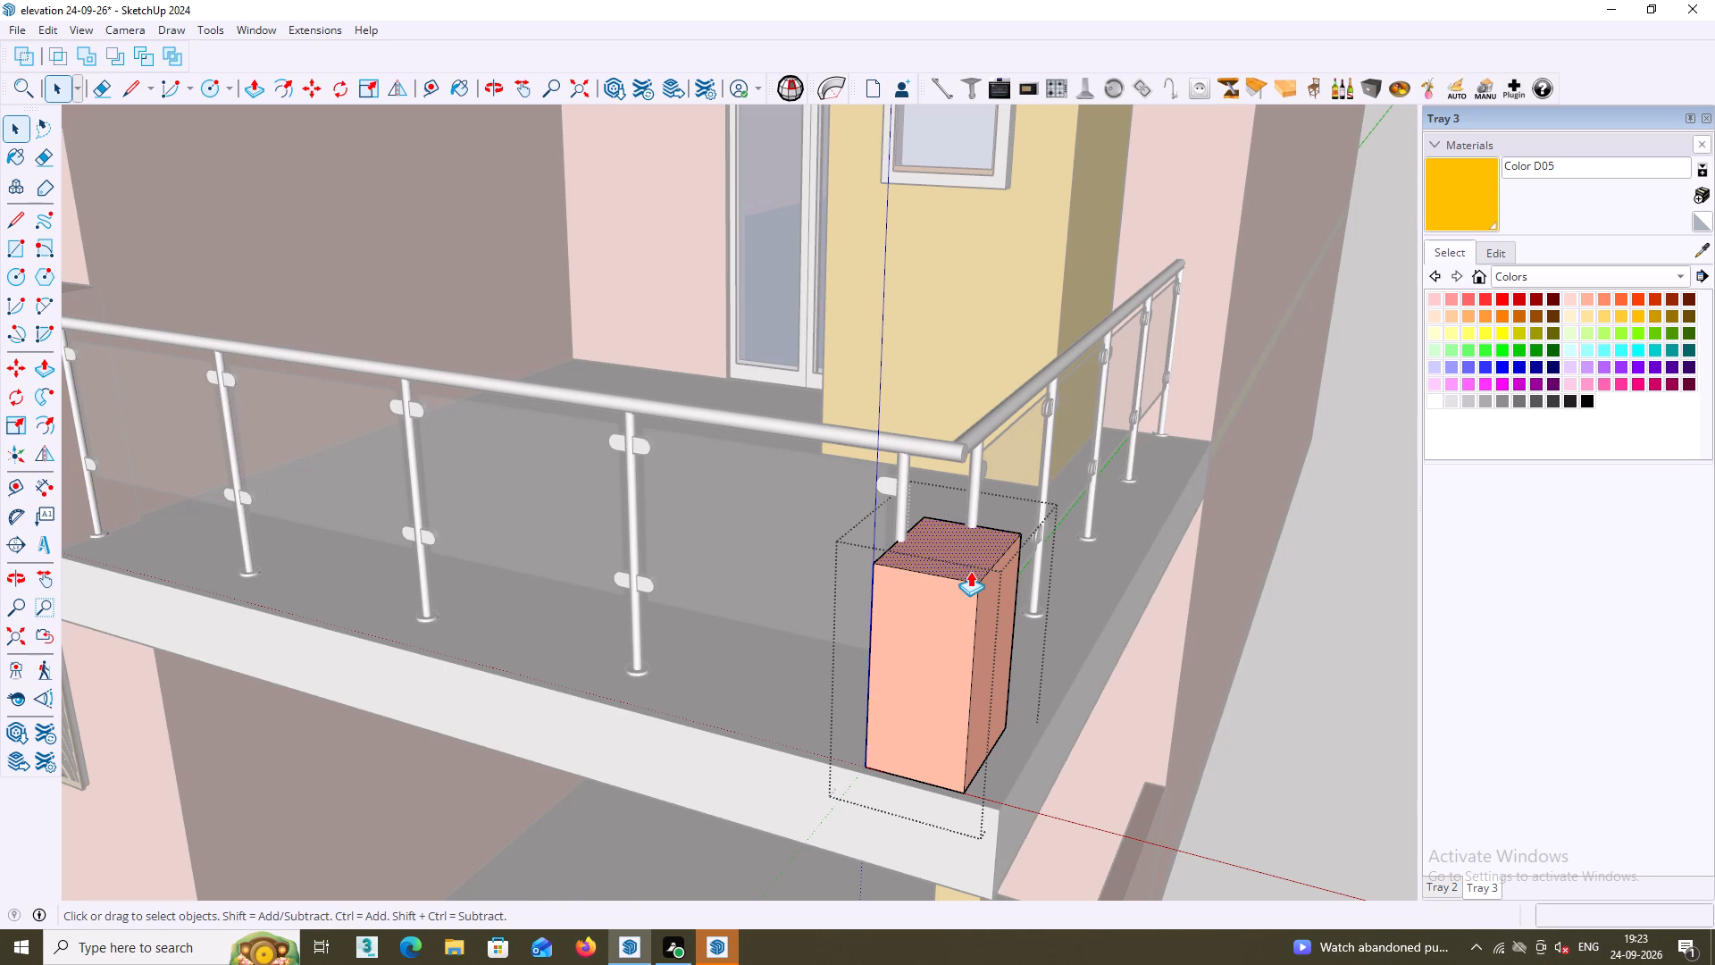
pyautogui.press('p')
pyautogui.click(970, 571)
pyautogui.keyDown('shift'); pyautogui.moveTo(971, 499); pyautogui.dragTo(1004, 570, button='middle'); pyautogui.keyUp('shift')
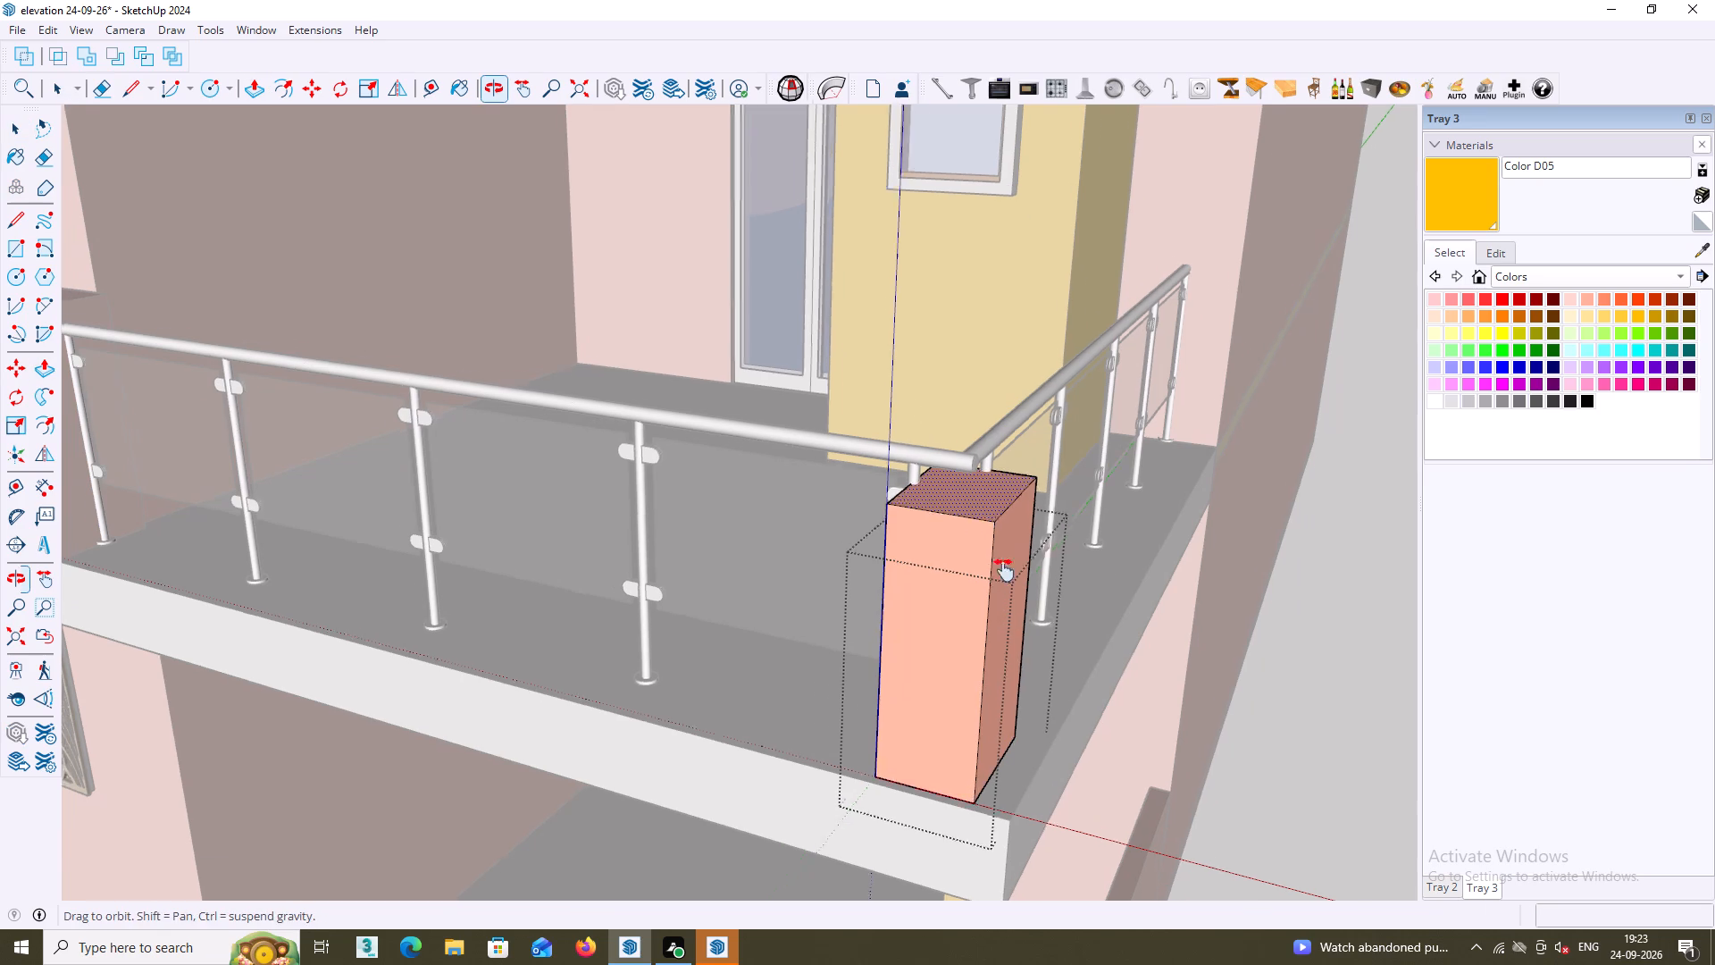
pyautogui.keyDown('shift'); pyautogui.moveTo(1004, 570); pyautogui.dragTo(1244, 816, button='middle'); pyautogui.keyUp('shift')
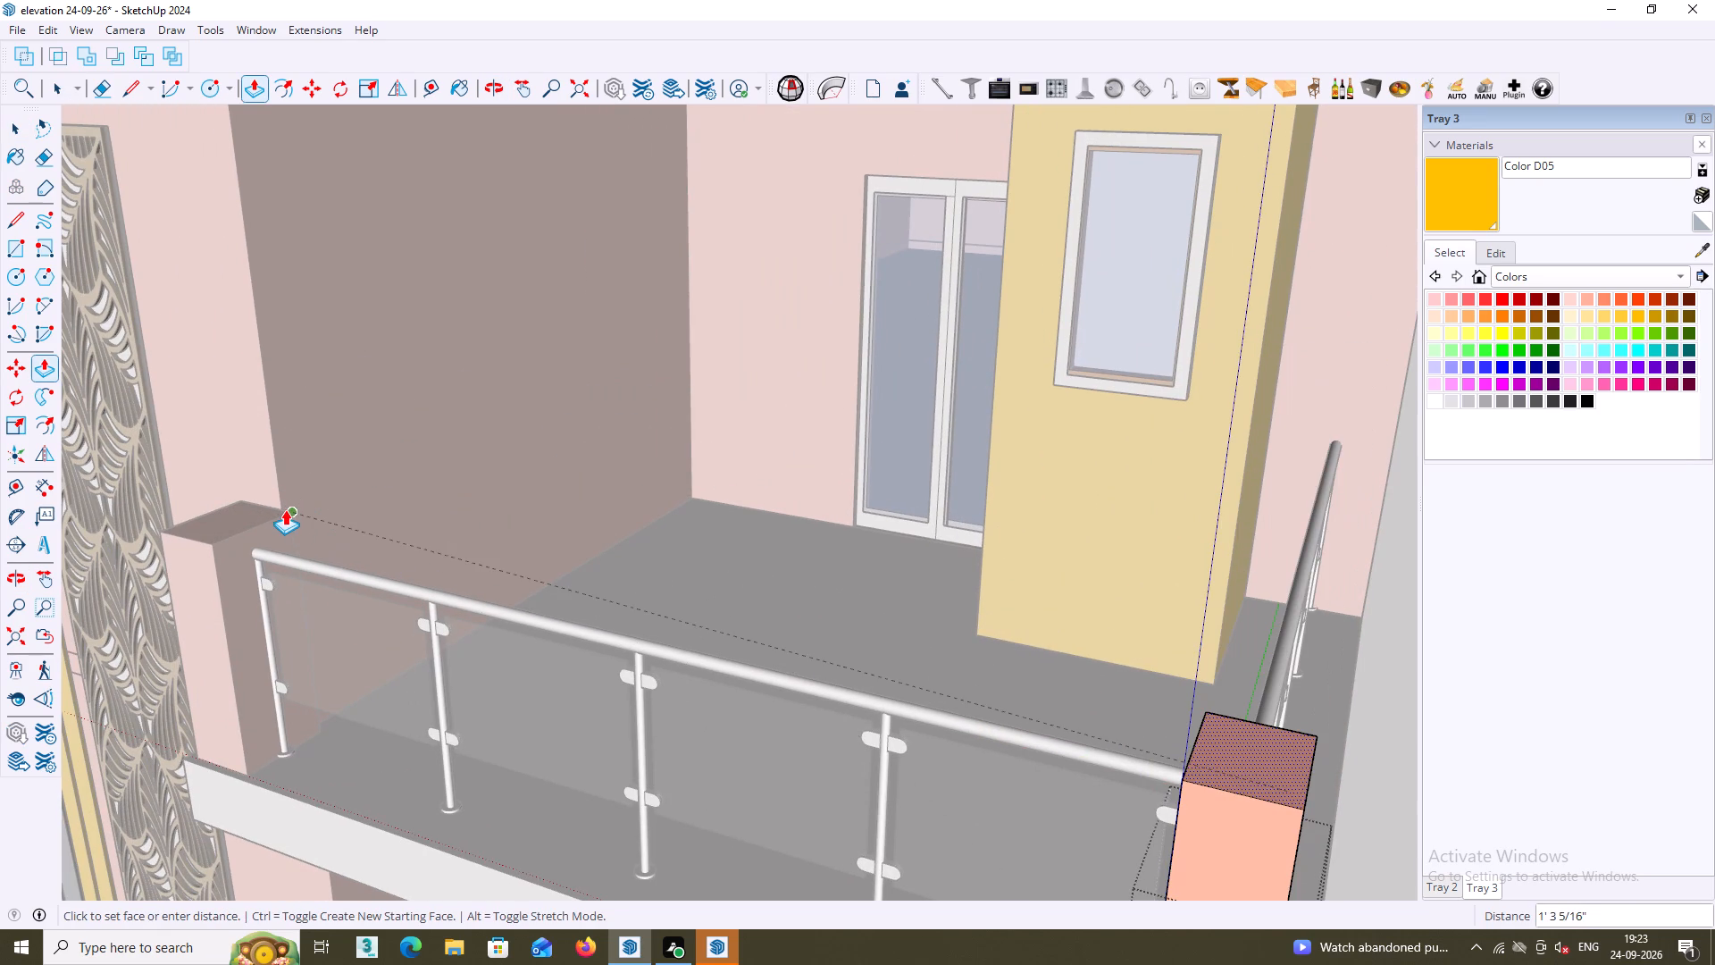
pyautogui.click(285, 510)
pyautogui.scroll(-7, 413, 552)
pyautogui.press('space')
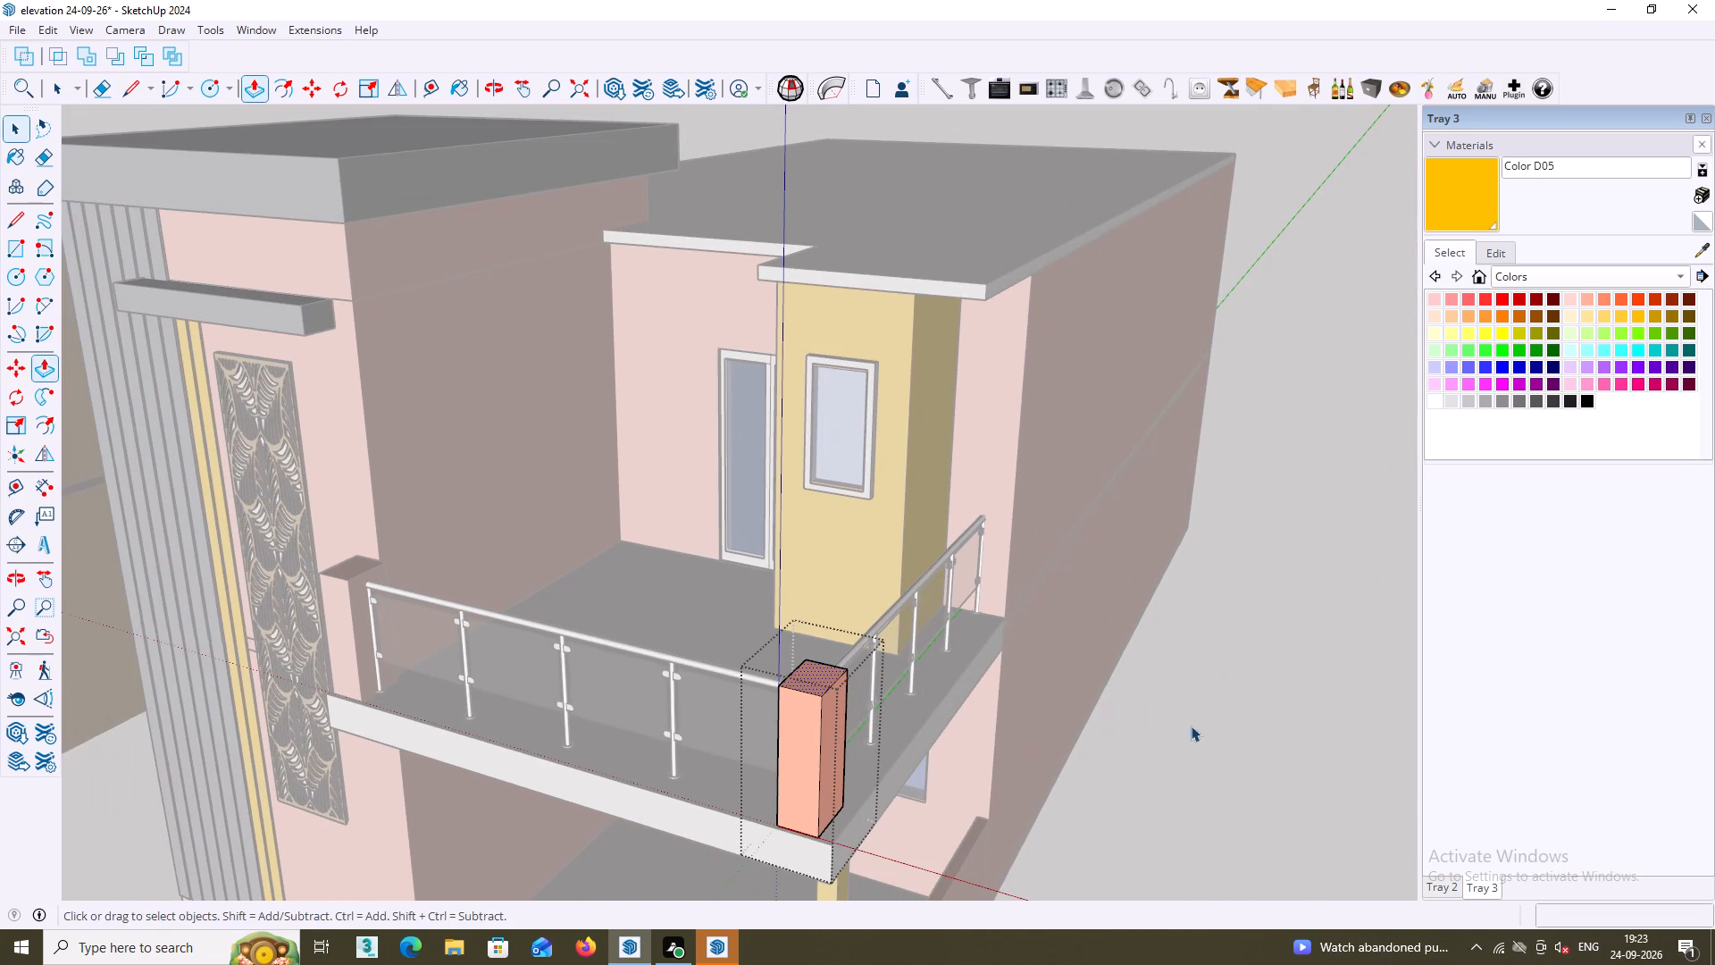
pyautogui.click(1315, 752)
# Examine the pink house with its raised balcony posts and the neighbouring beige house from several angles.
pyautogui.scroll(-2, 1302, 742)
pyautogui.moveTo(1299, 759); pyautogui.dragTo(1066, 683, button='middle')
pyautogui.moveTo(648, 687); pyautogui.dragTo(1125, 726, button='middle')
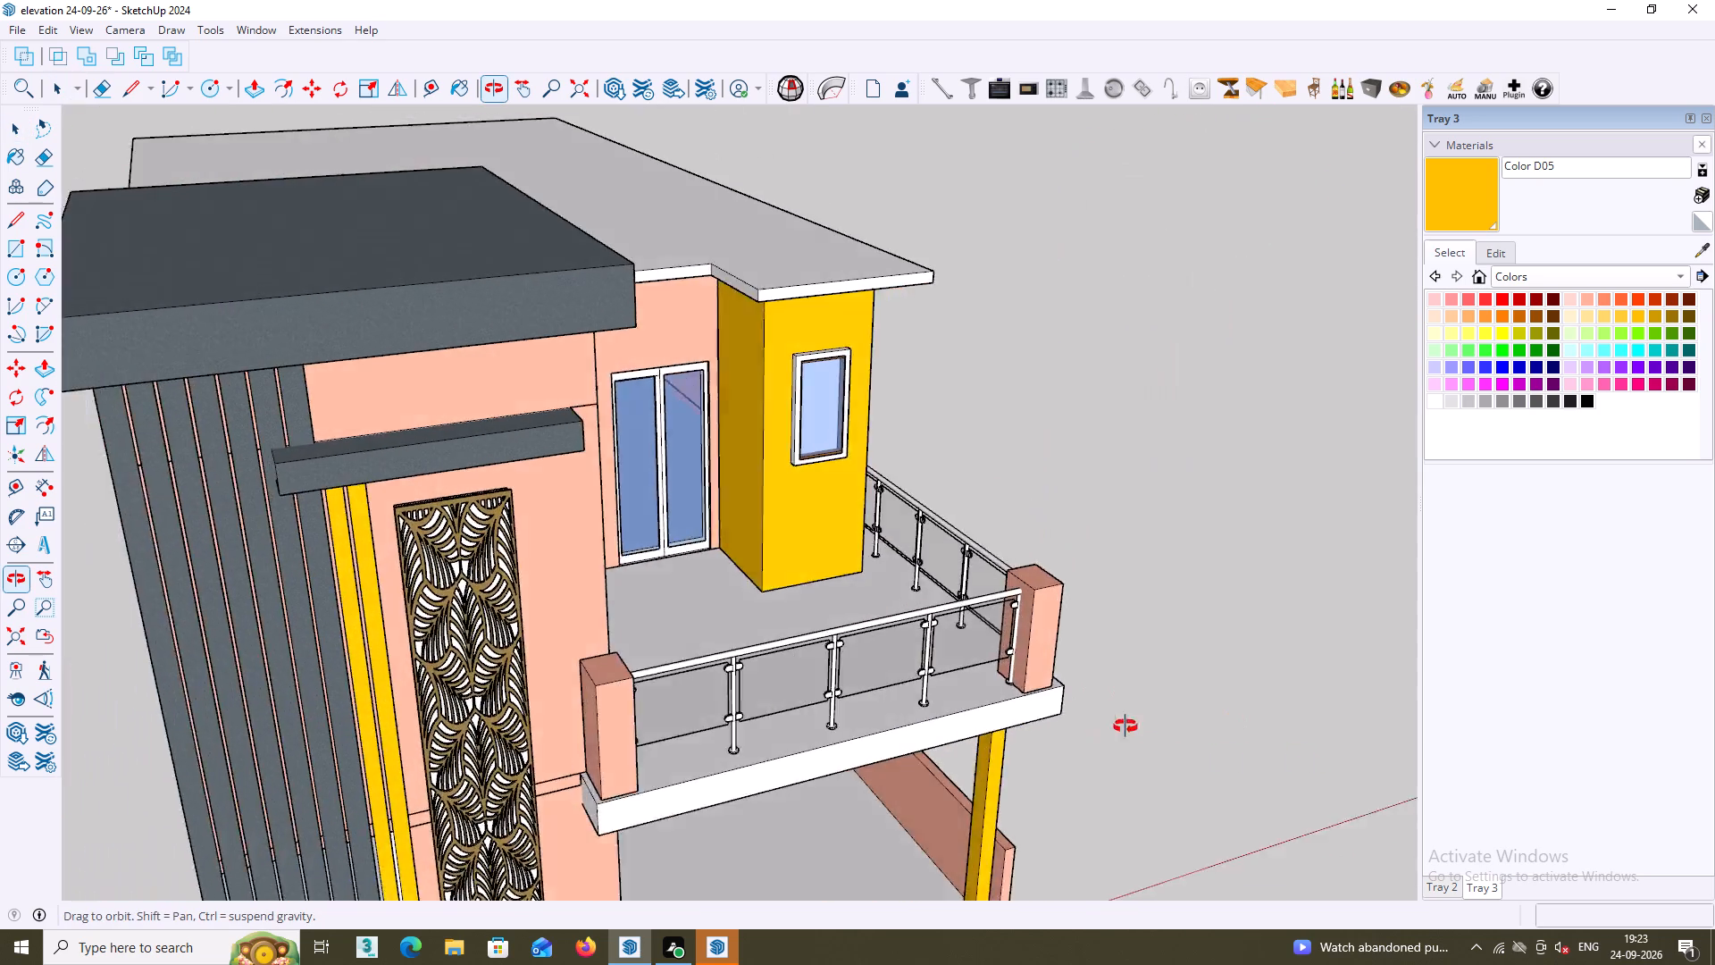
pyautogui.moveTo(1125, 726); pyautogui.dragTo(869, 706, button='middle')
pyautogui.moveTo(887, 690); pyautogui.dragTo(782, 702, button='middle')
pyautogui.middleClick(788, 687)
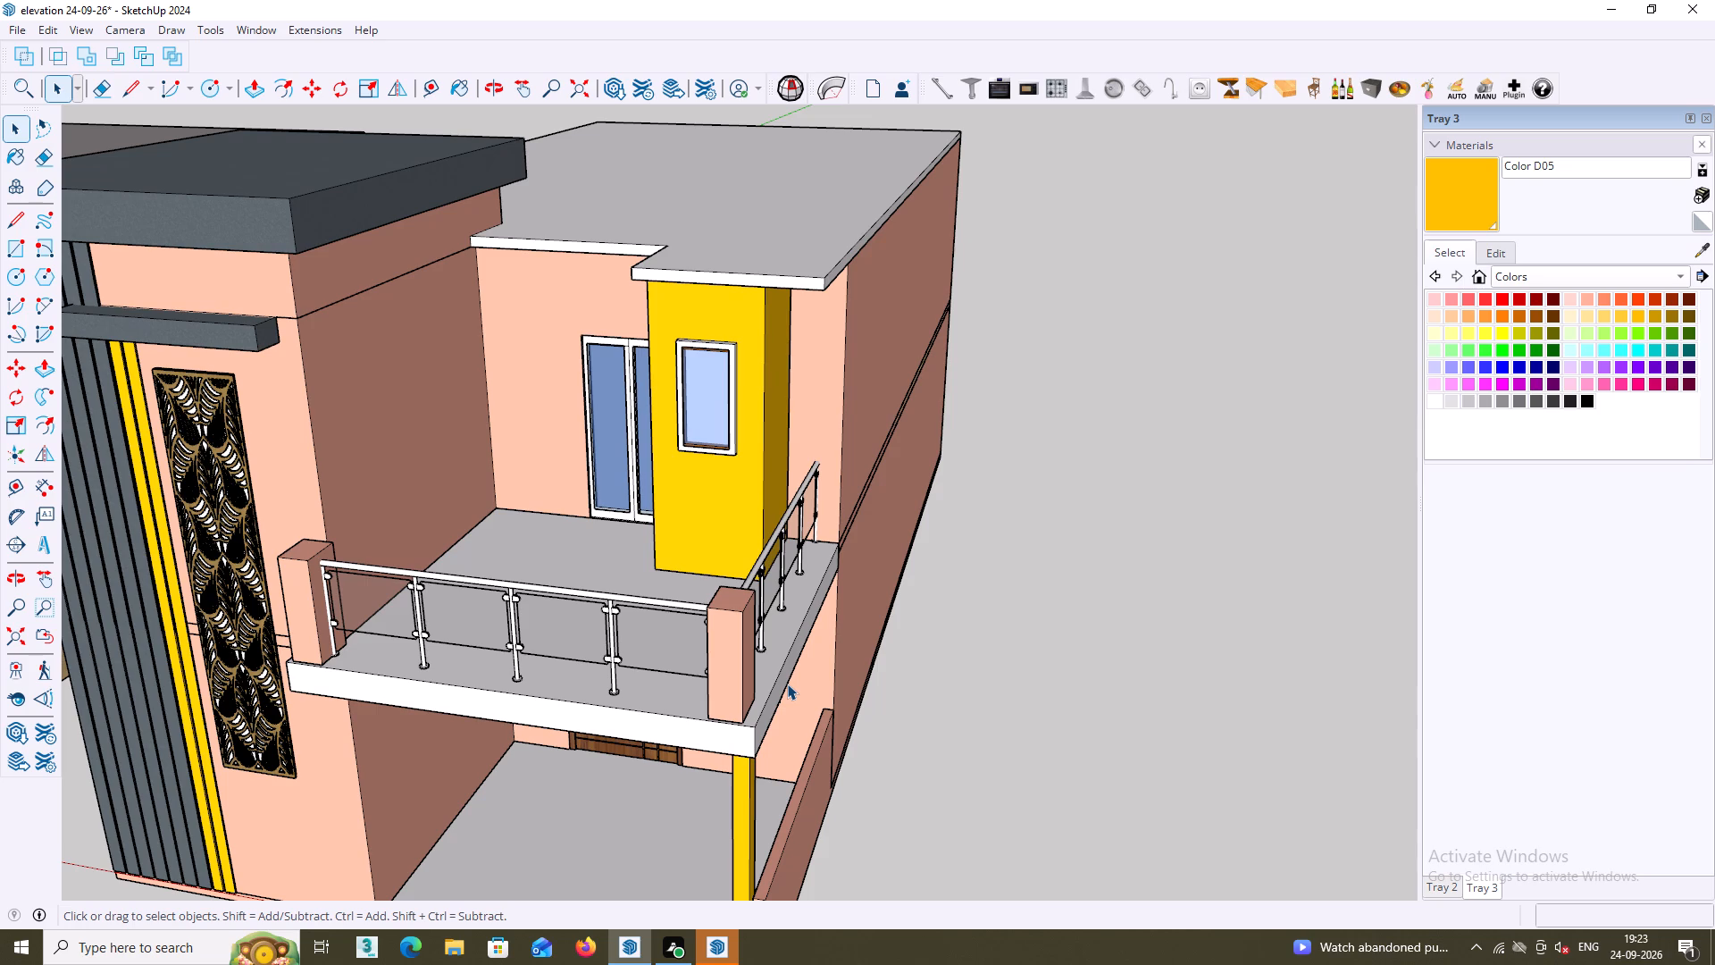
pyautogui.scroll(-6, 749, 653)
pyautogui.moveTo(729, 713); pyautogui.dragTo(776, 599, button='middle')
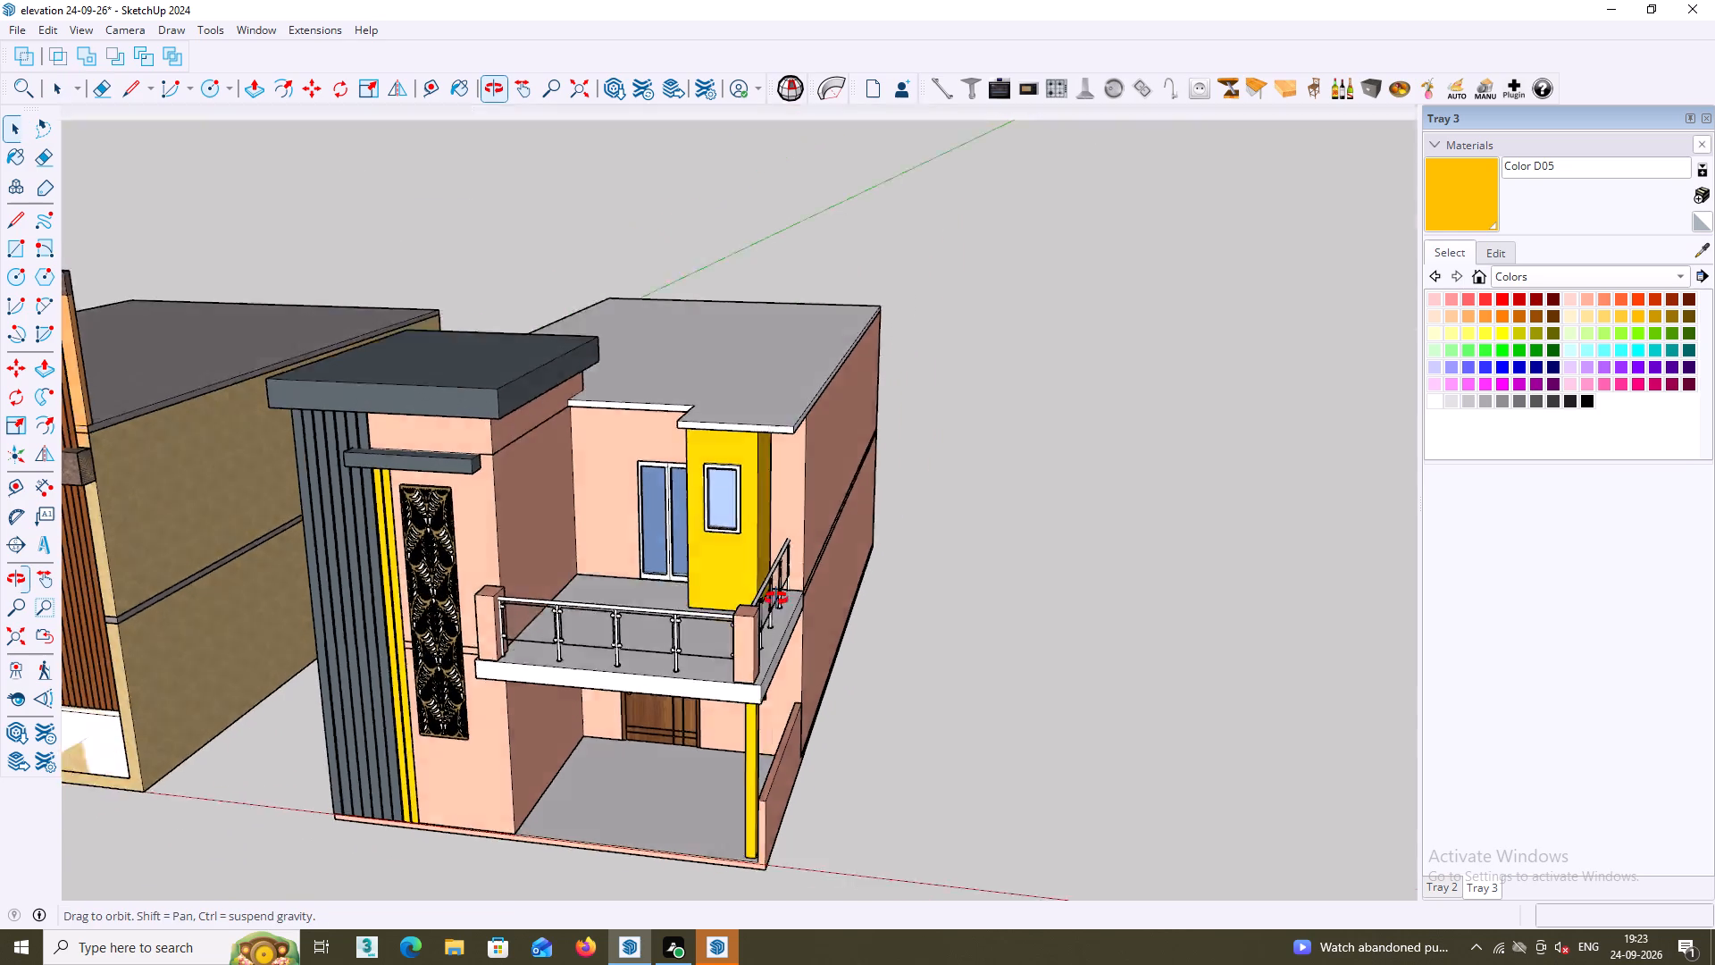
pyautogui.moveTo(776, 599); pyautogui.dragTo(779, 583, button='middle')
pyautogui.moveTo(782, 630); pyautogui.dragTo(841, 328, button='middle')
pyautogui.moveTo(844, 409); pyautogui.dragTo(984, 674, button='middle')
pyautogui.scroll(-6, 873, 588)
pyautogui.moveTo(865, 578); pyautogui.dragTo(1153, 473, button='middle')
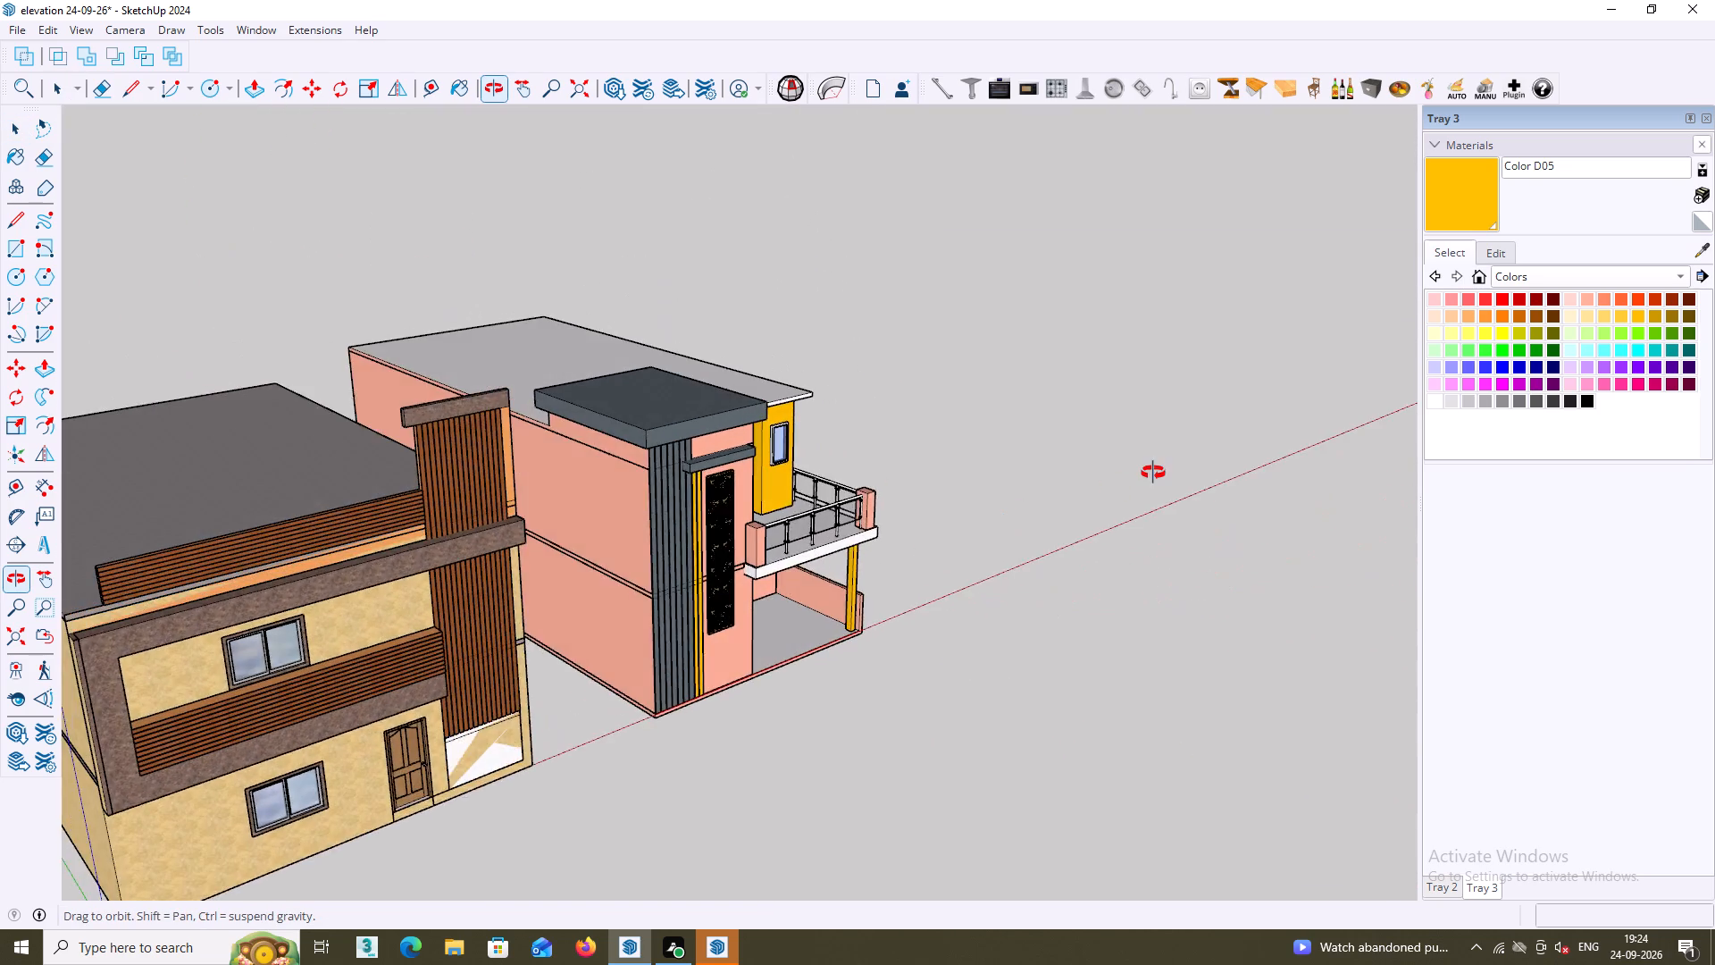
pyautogui.moveTo(1153, 473); pyautogui.dragTo(784, 410, button='middle')
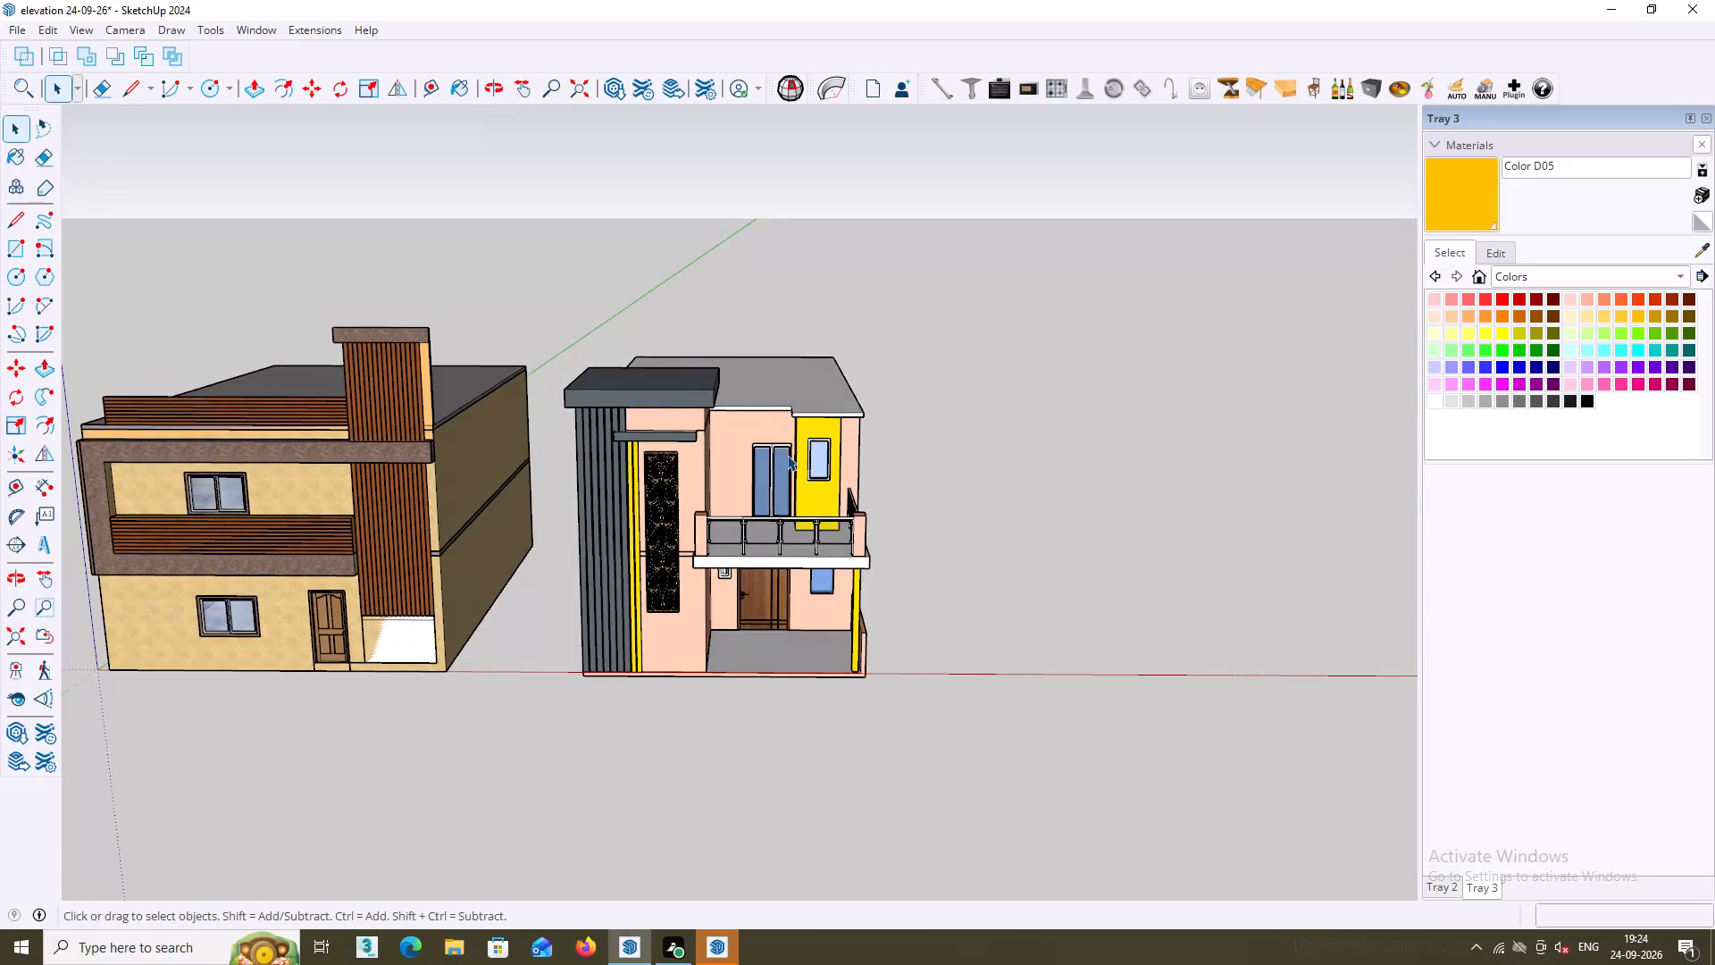
pyautogui.scroll(-1, 791, 467)
pyautogui.moveTo(808, 482); pyautogui.dragTo(723, 499, button='middle')
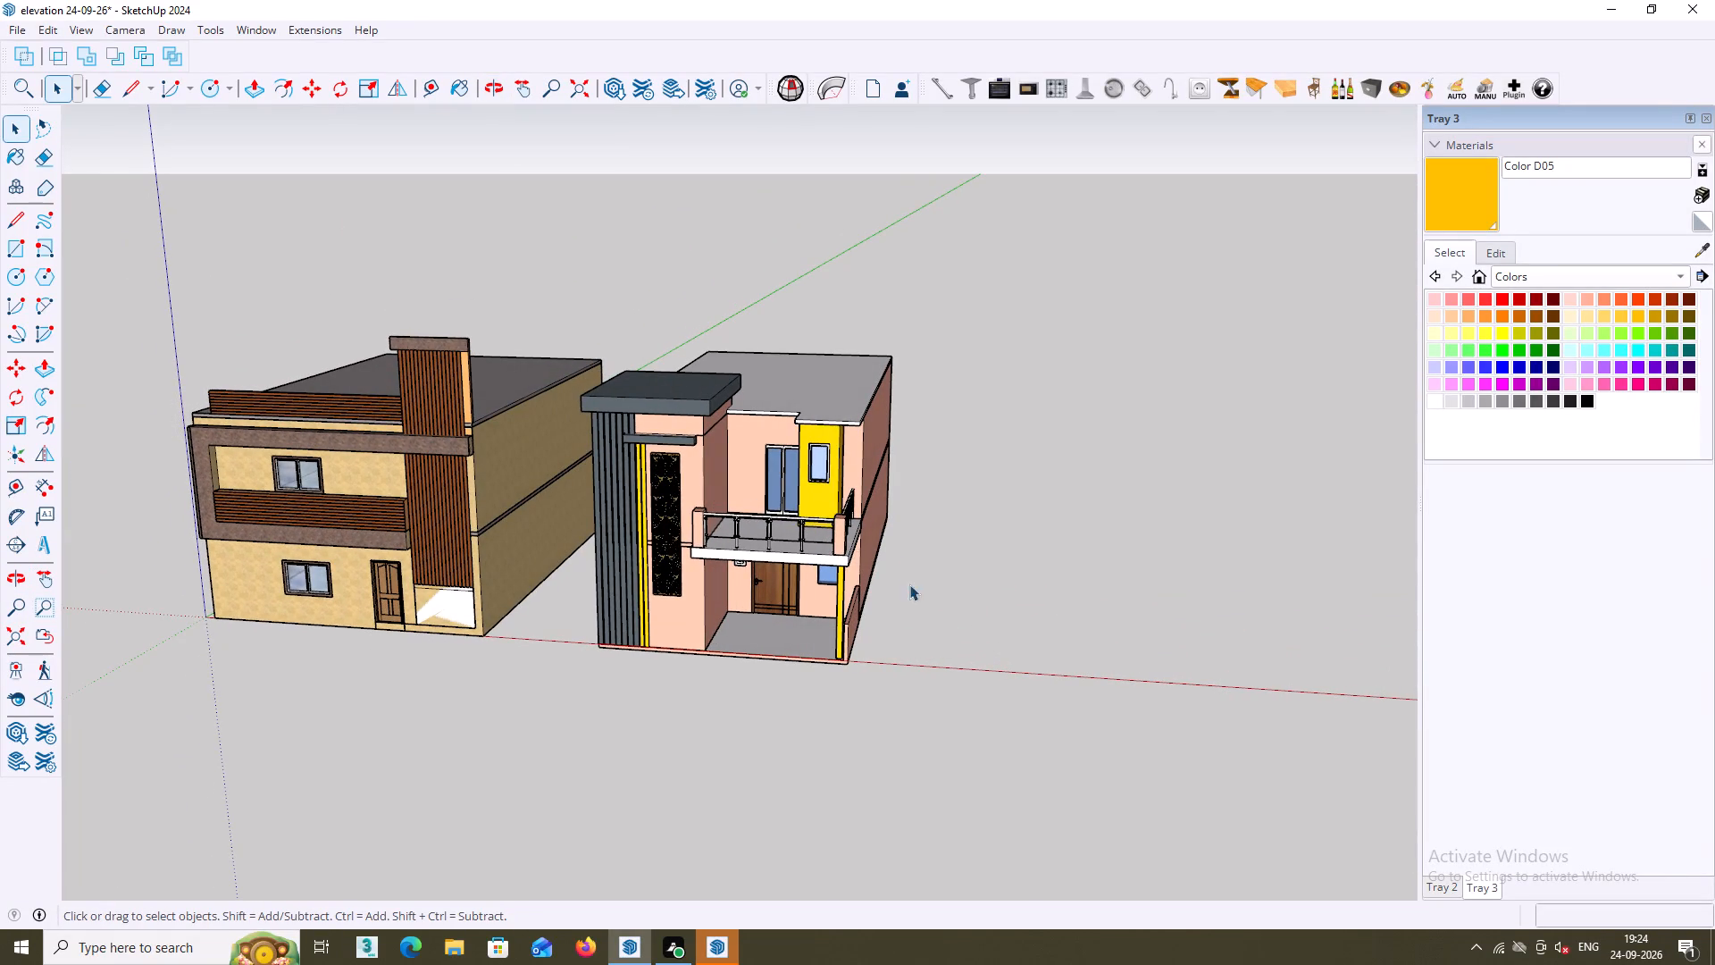
pyautogui.moveTo(890, 616); pyautogui.dragTo(1079, 562, button='middle')
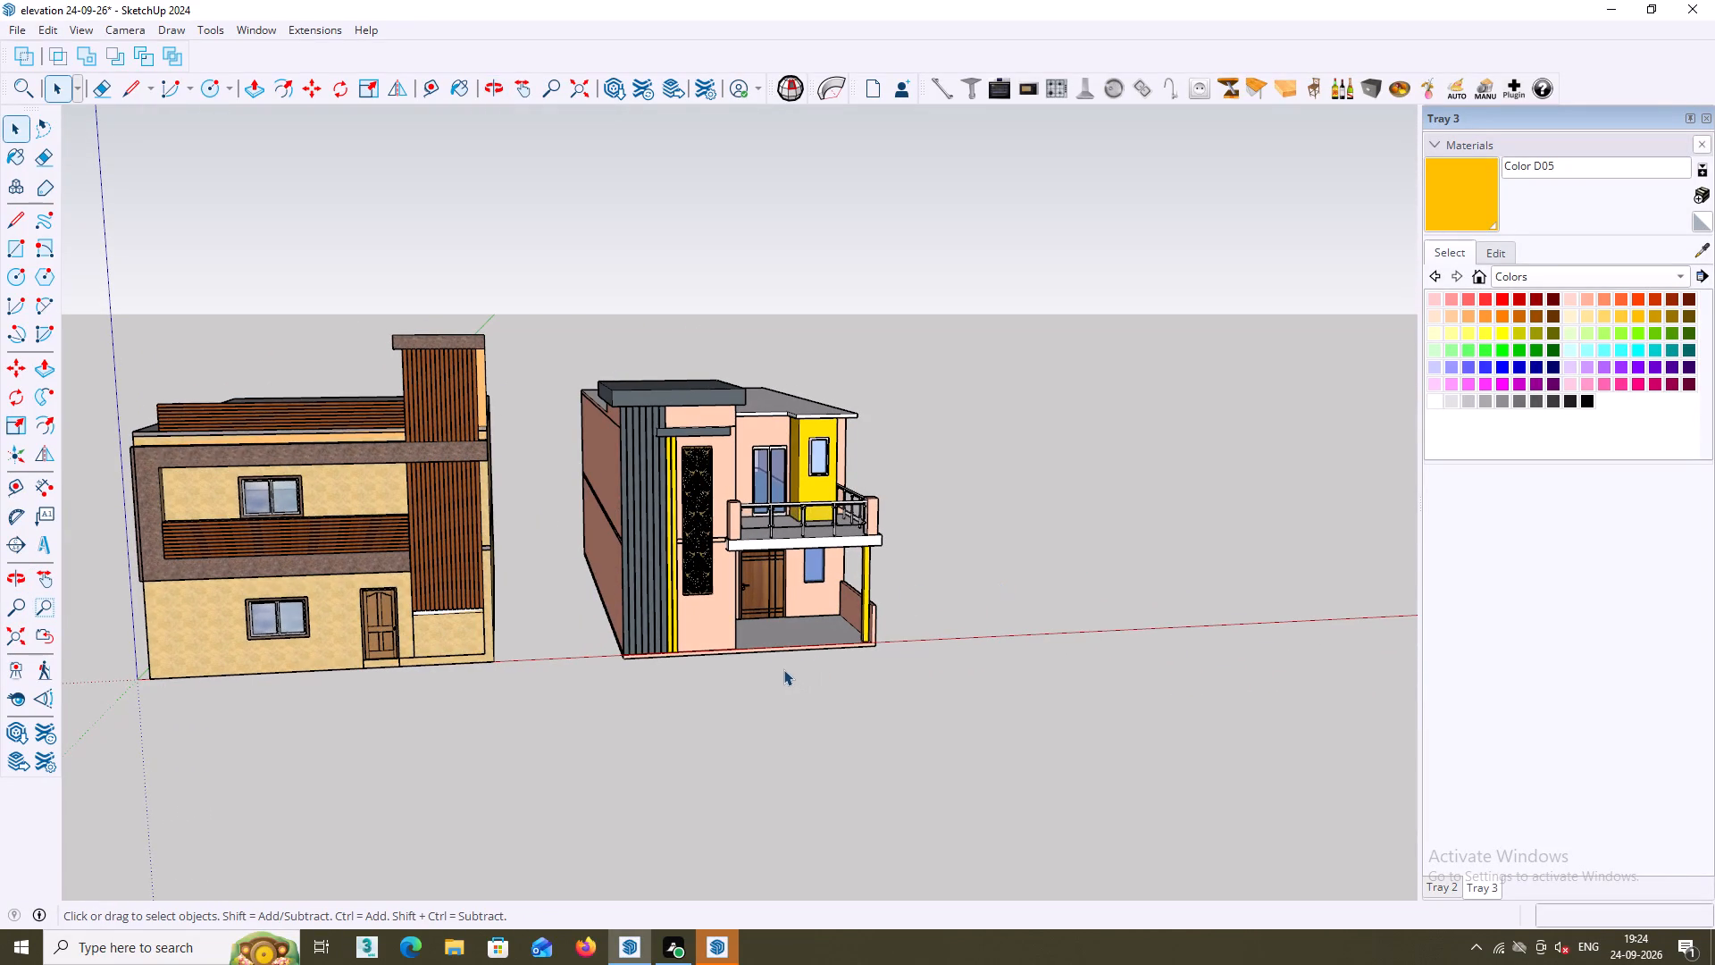
pyautogui.moveTo(740, 694); pyautogui.dragTo(983, 726, button='middle')
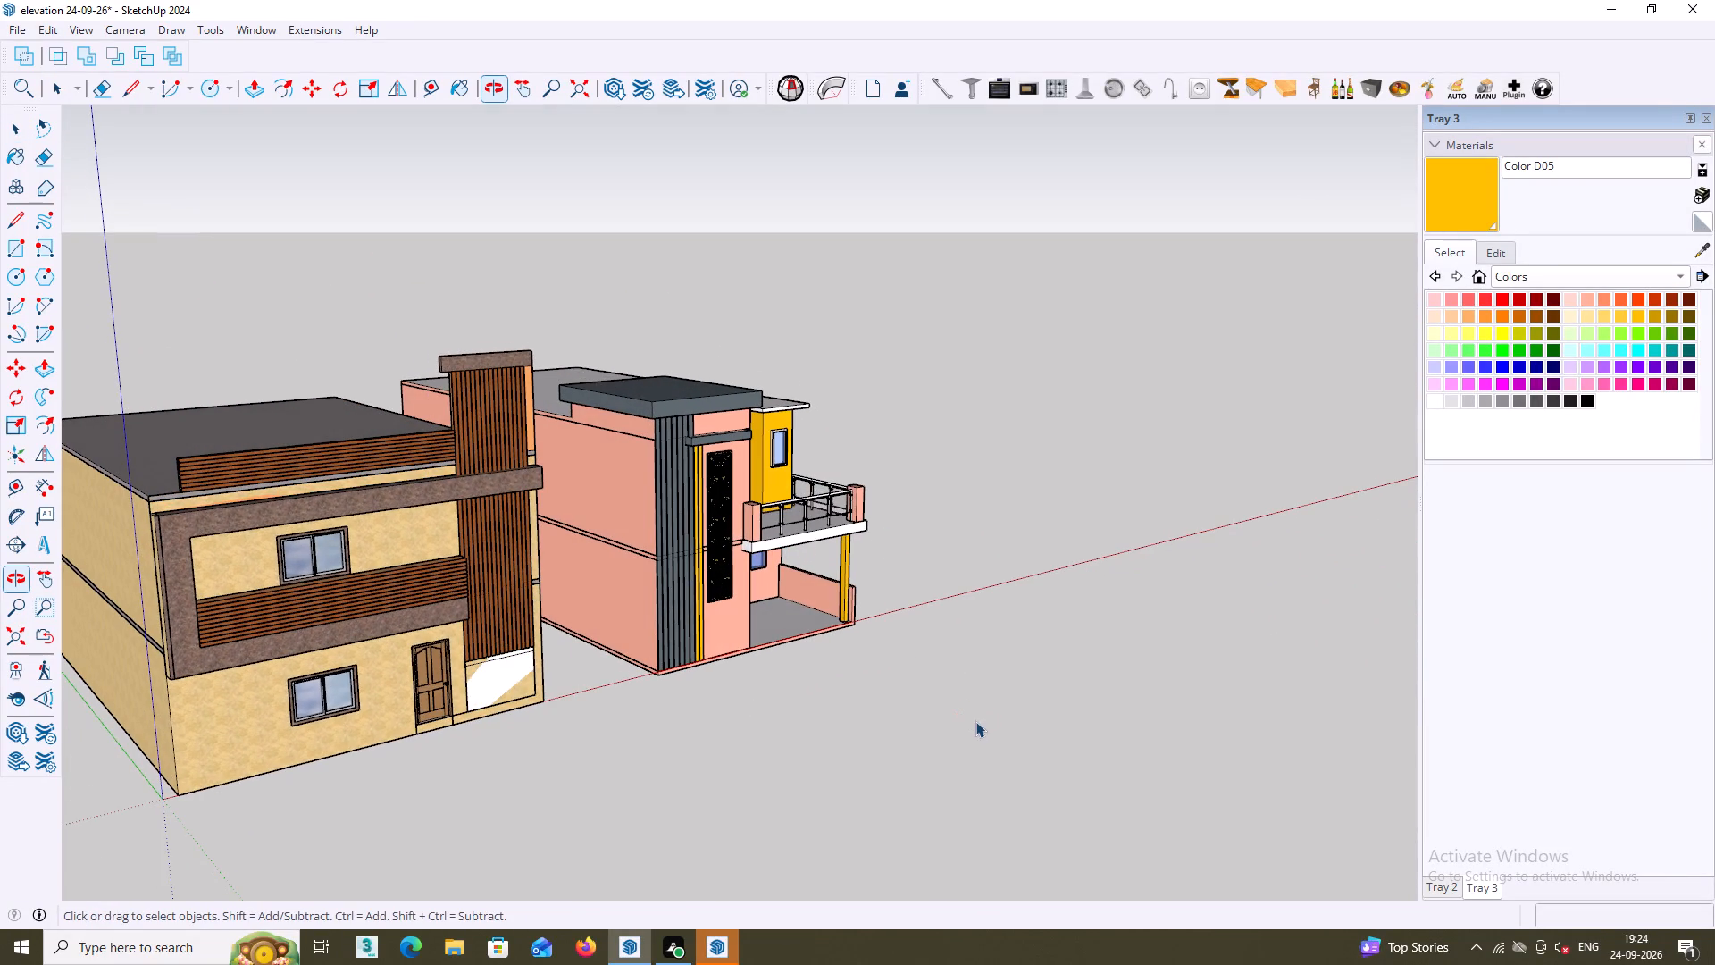
pyautogui.moveTo(762, 673); pyautogui.dragTo(950, 721, button='middle')
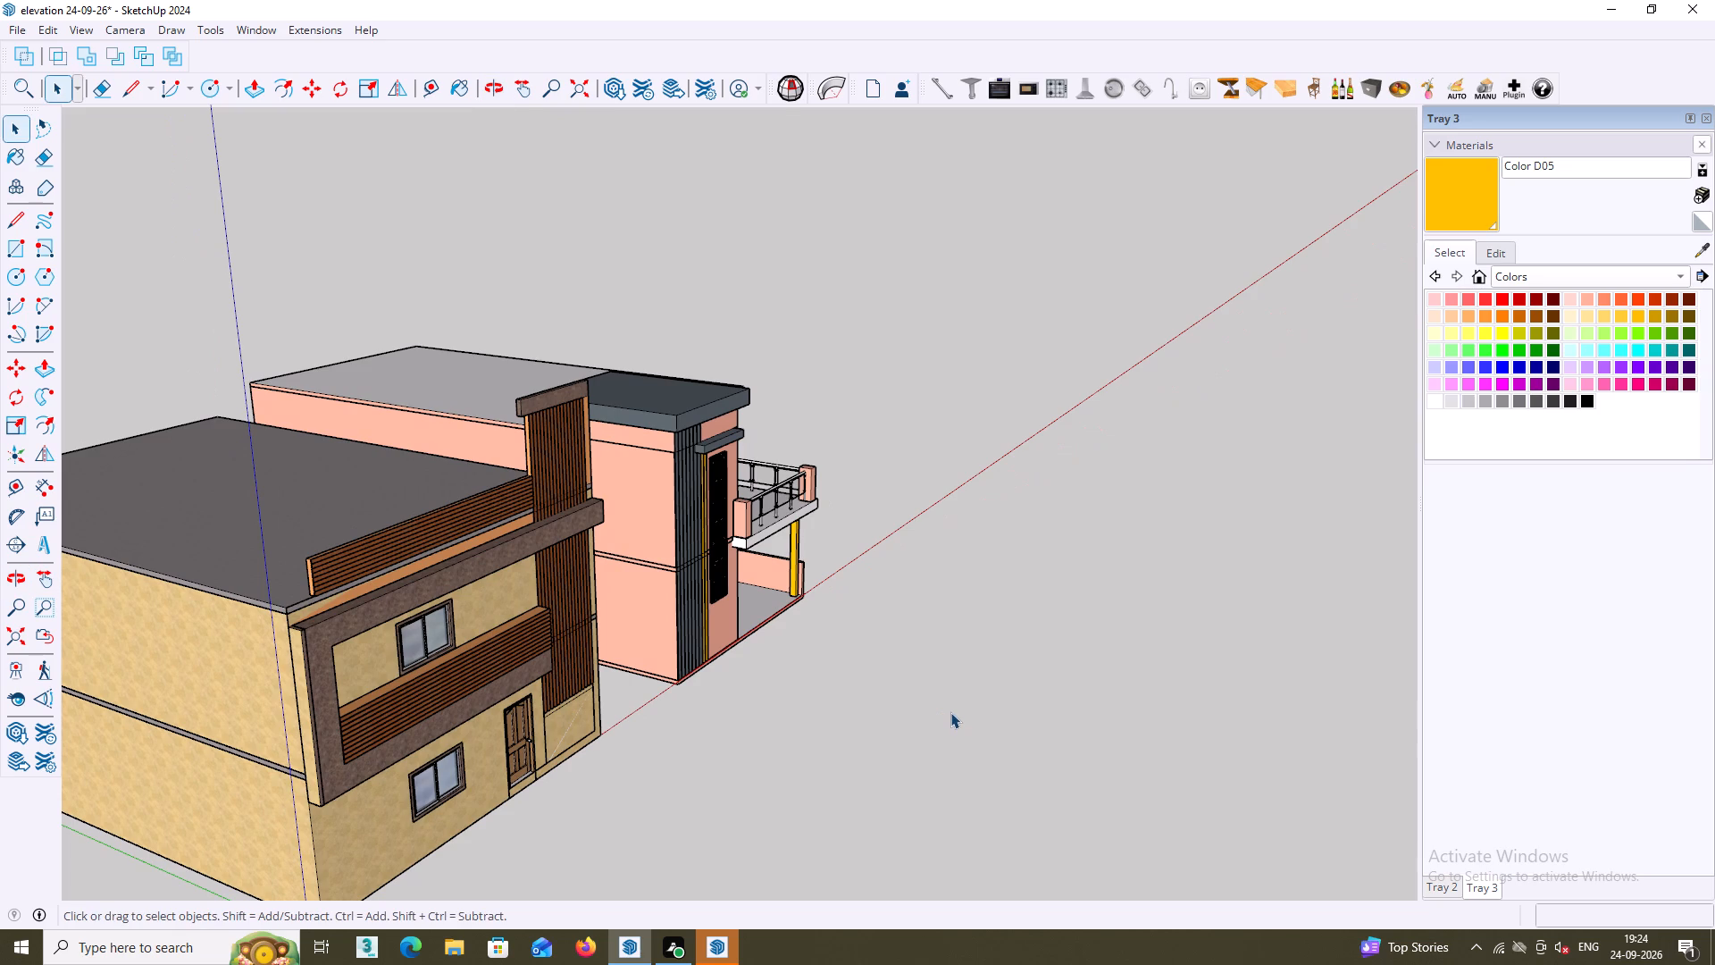
# Draw a ground rectangle about 6' 4" deep and 23' 5" wide along the full front edge of the pink house.
pyautogui.press('r')
pyautogui.scroll(6, 715, 703)
pyautogui.moveTo(694, 696); pyautogui.dragTo(591, 704, button='middle')
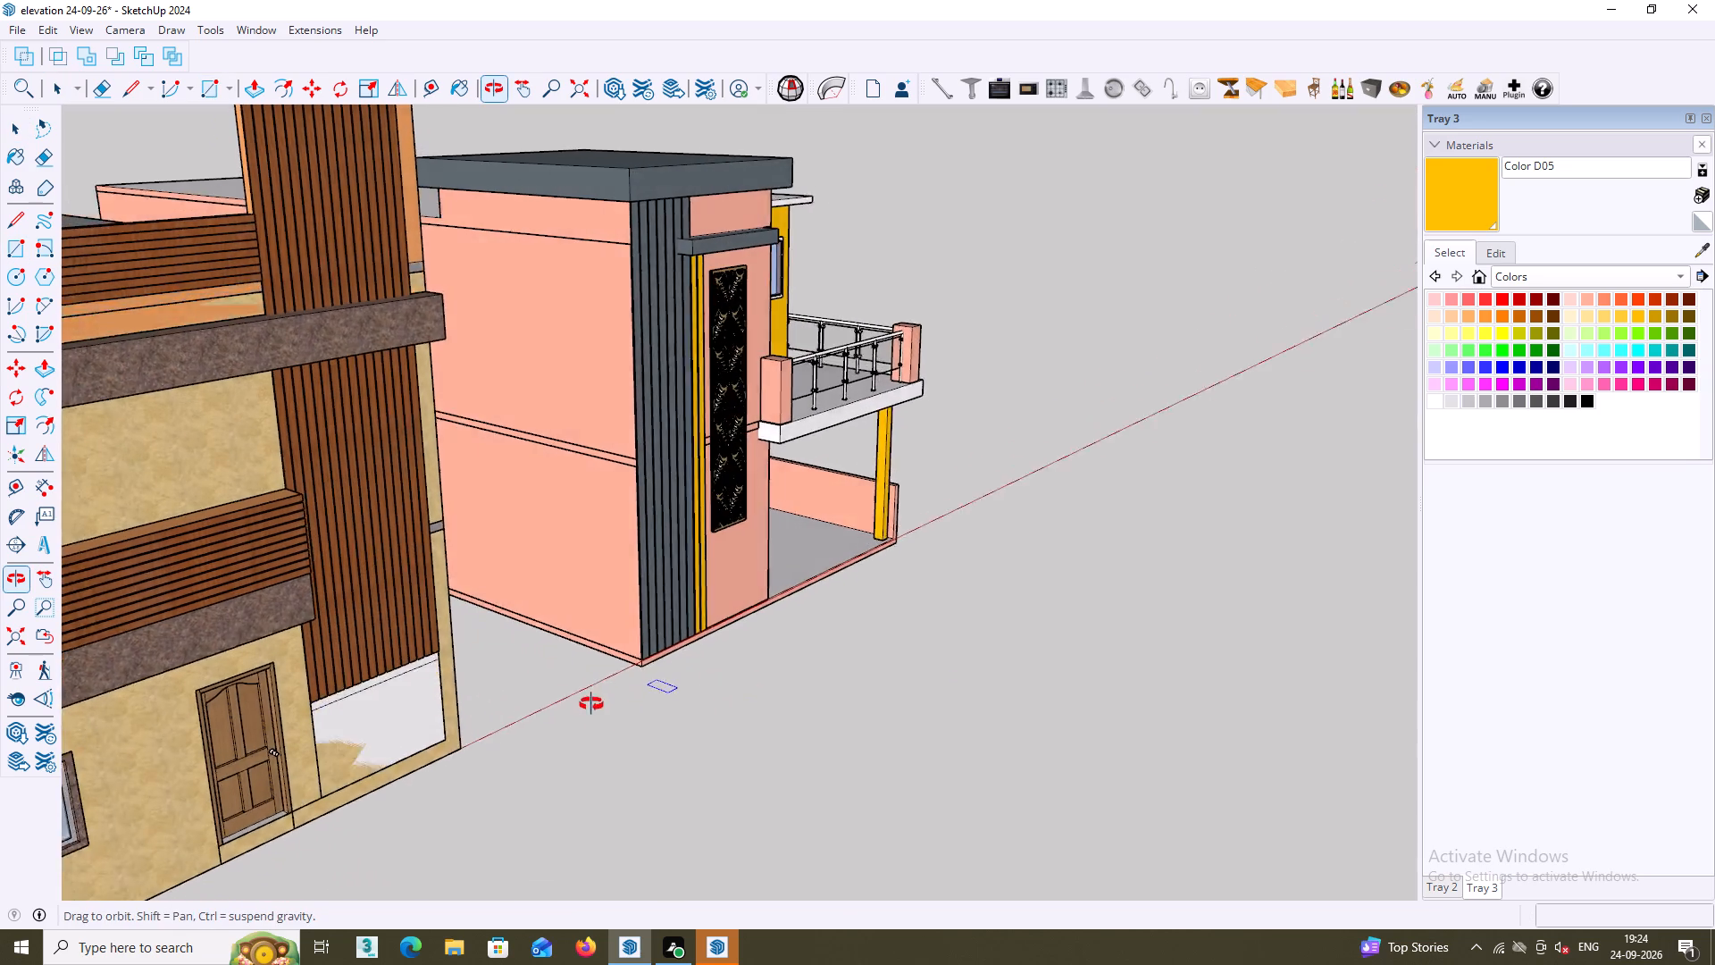
pyautogui.moveTo(591, 704); pyautogui.dragTo(535, 726, button='middle')
pyautogui.moveTo(687, 698); pyautogui.dragTo(631, 730, button='middle')
pyautogui.scroll(3, 668, 688)
pyautogui.moveTo(651, 685); pyautogui.dragTo(582, 720, button='middle')
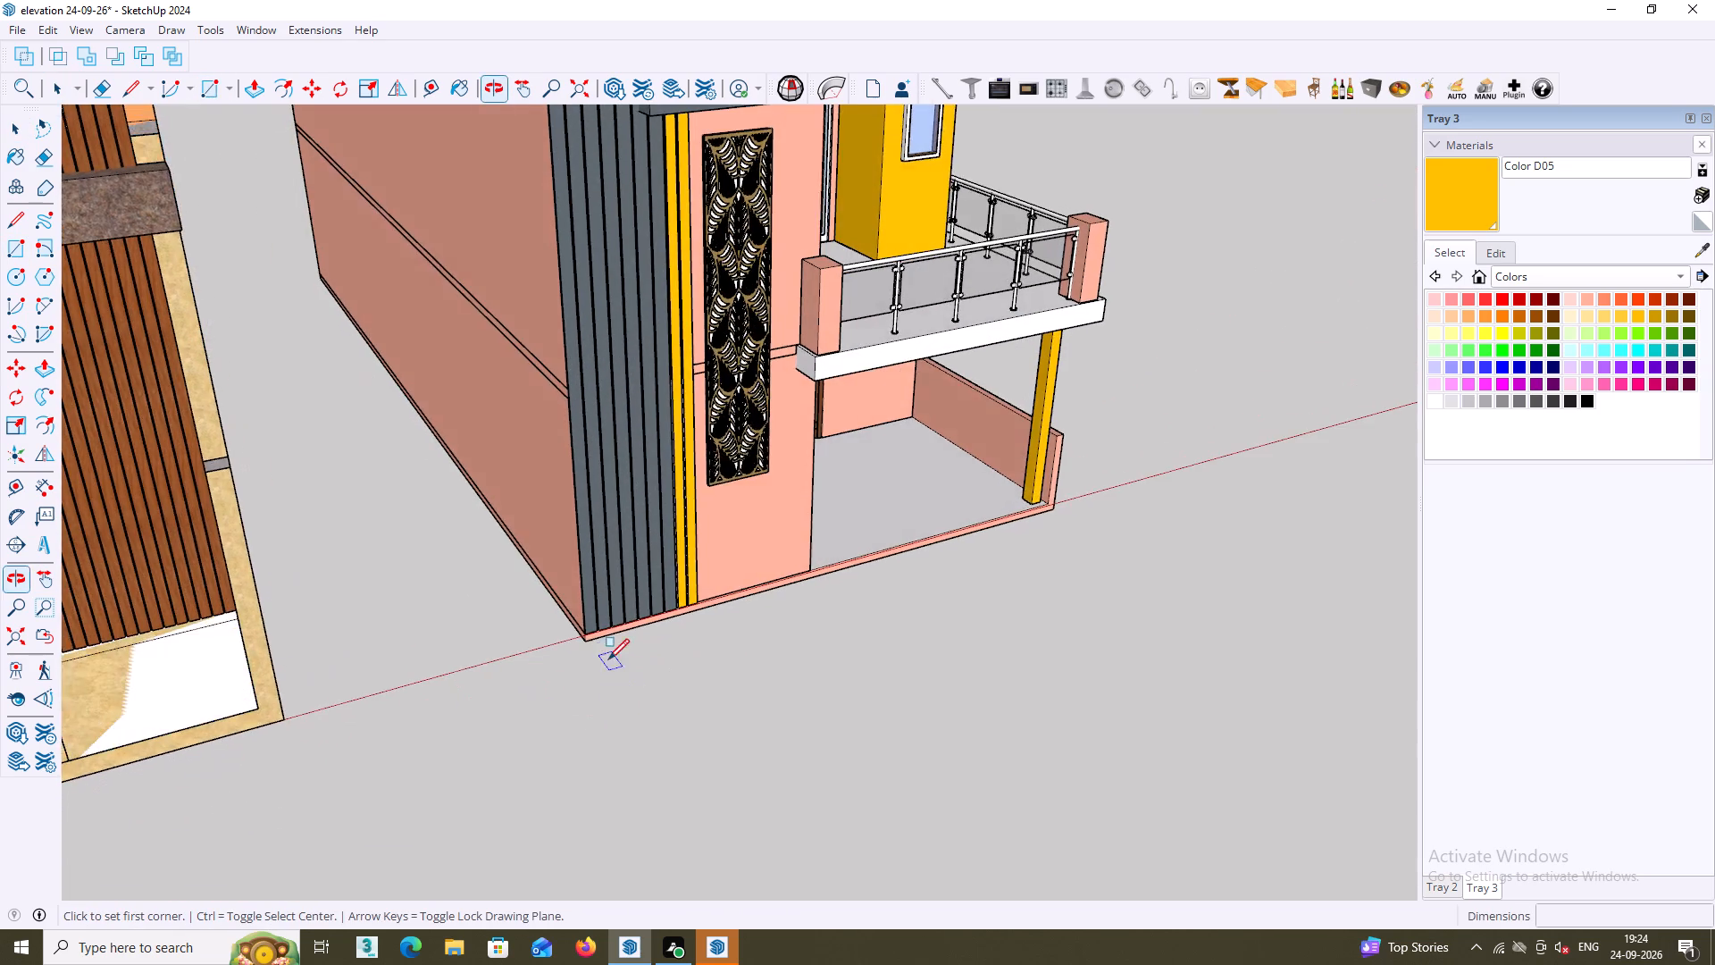
pyautogui.scroll(2, 604, 650)
pyautogui.click(582, 642)
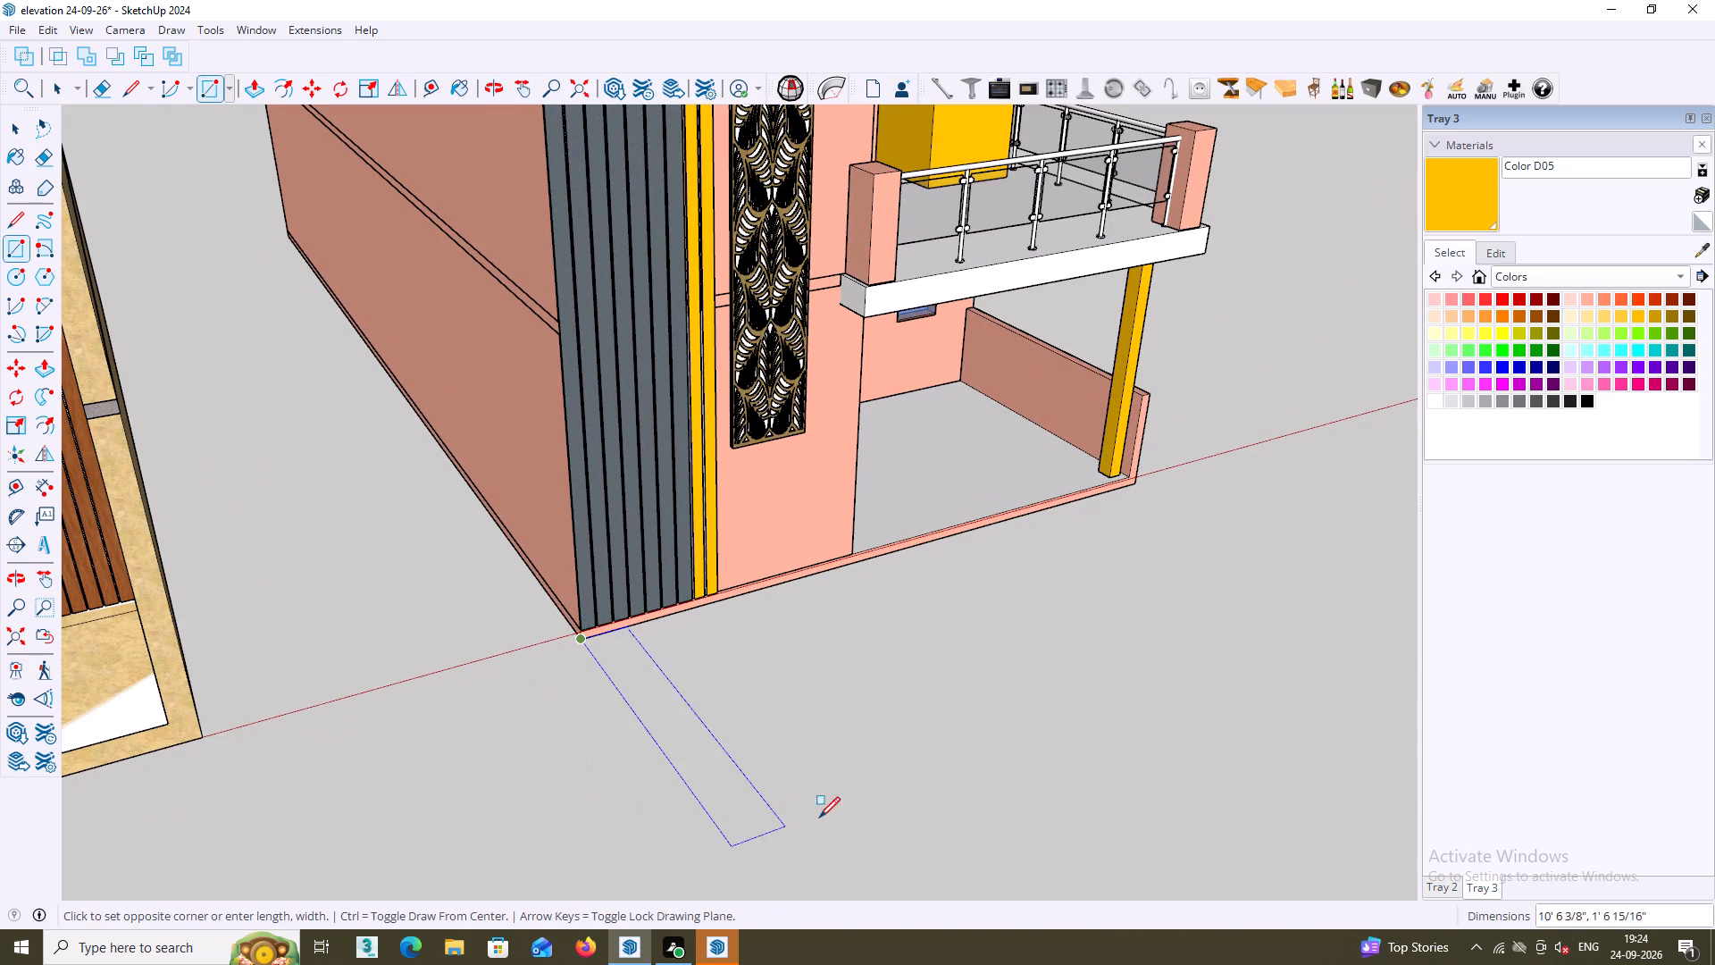
pyautogui.moveTo(1200, 552); pyautogui.dragTo(1041, 654, button='middle')
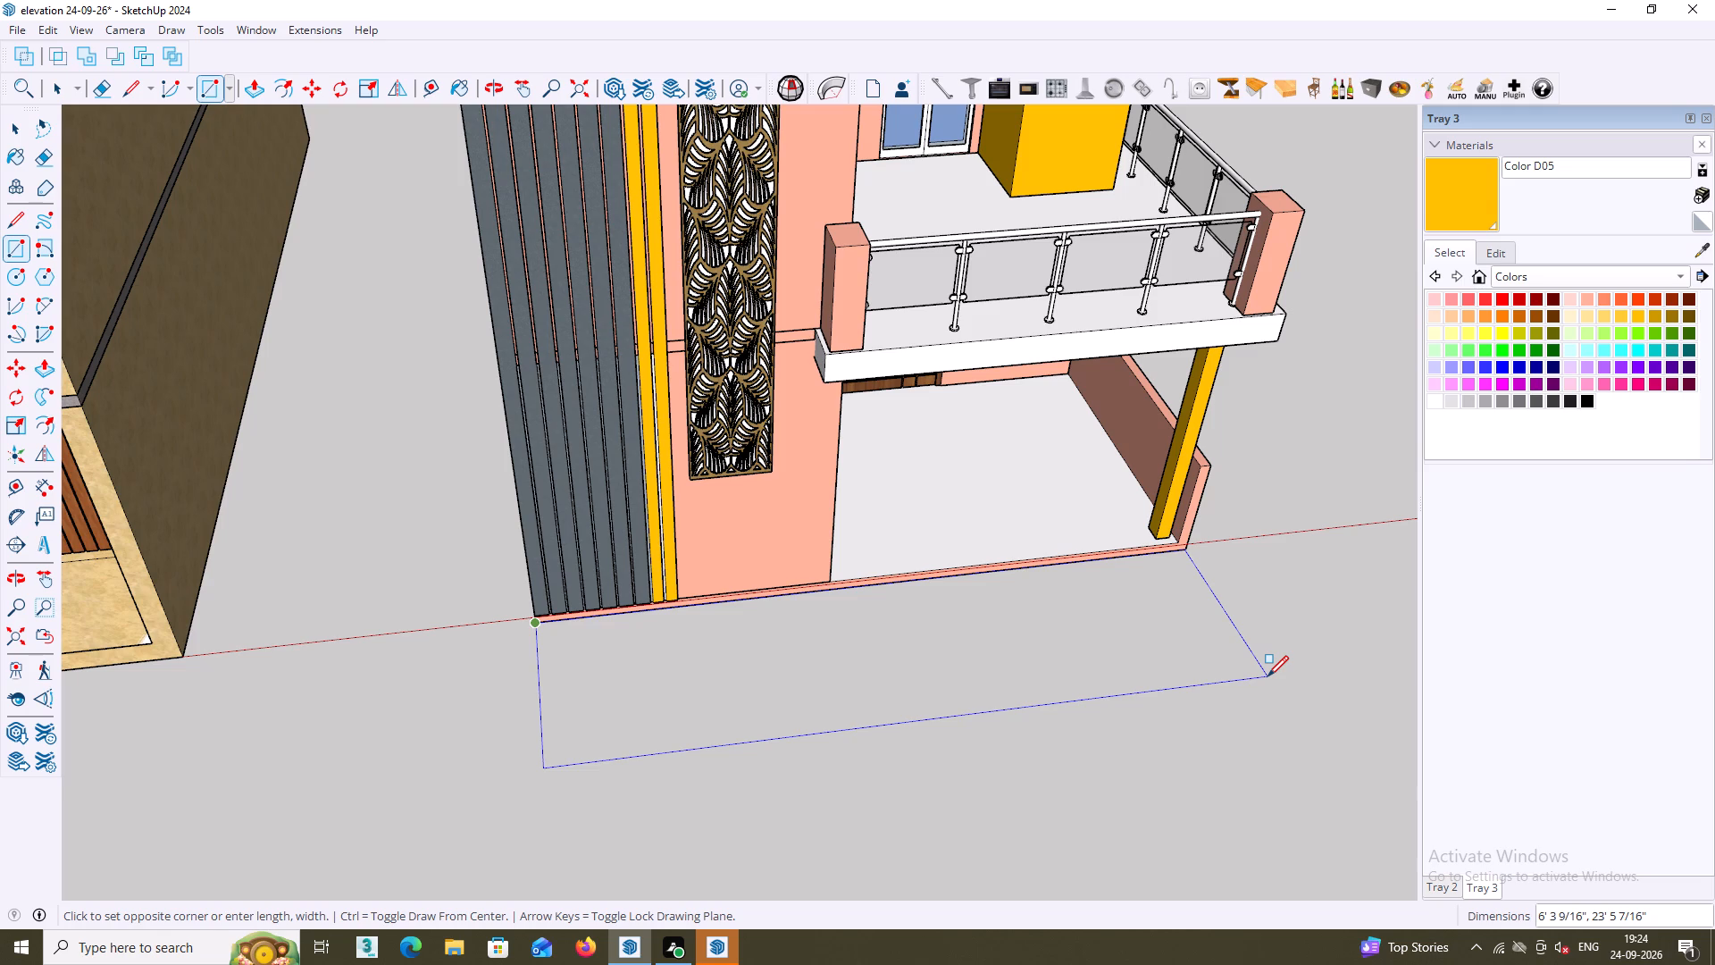
pyautogui.click(1267, 676)
pyautogui.moveTo(1267, 666); pyautogui.dragTo(1205, 448, button='middle')
pyautogui.moveTo(1217, 558); pyautogui.dragTo(1255, 561, button='middle')
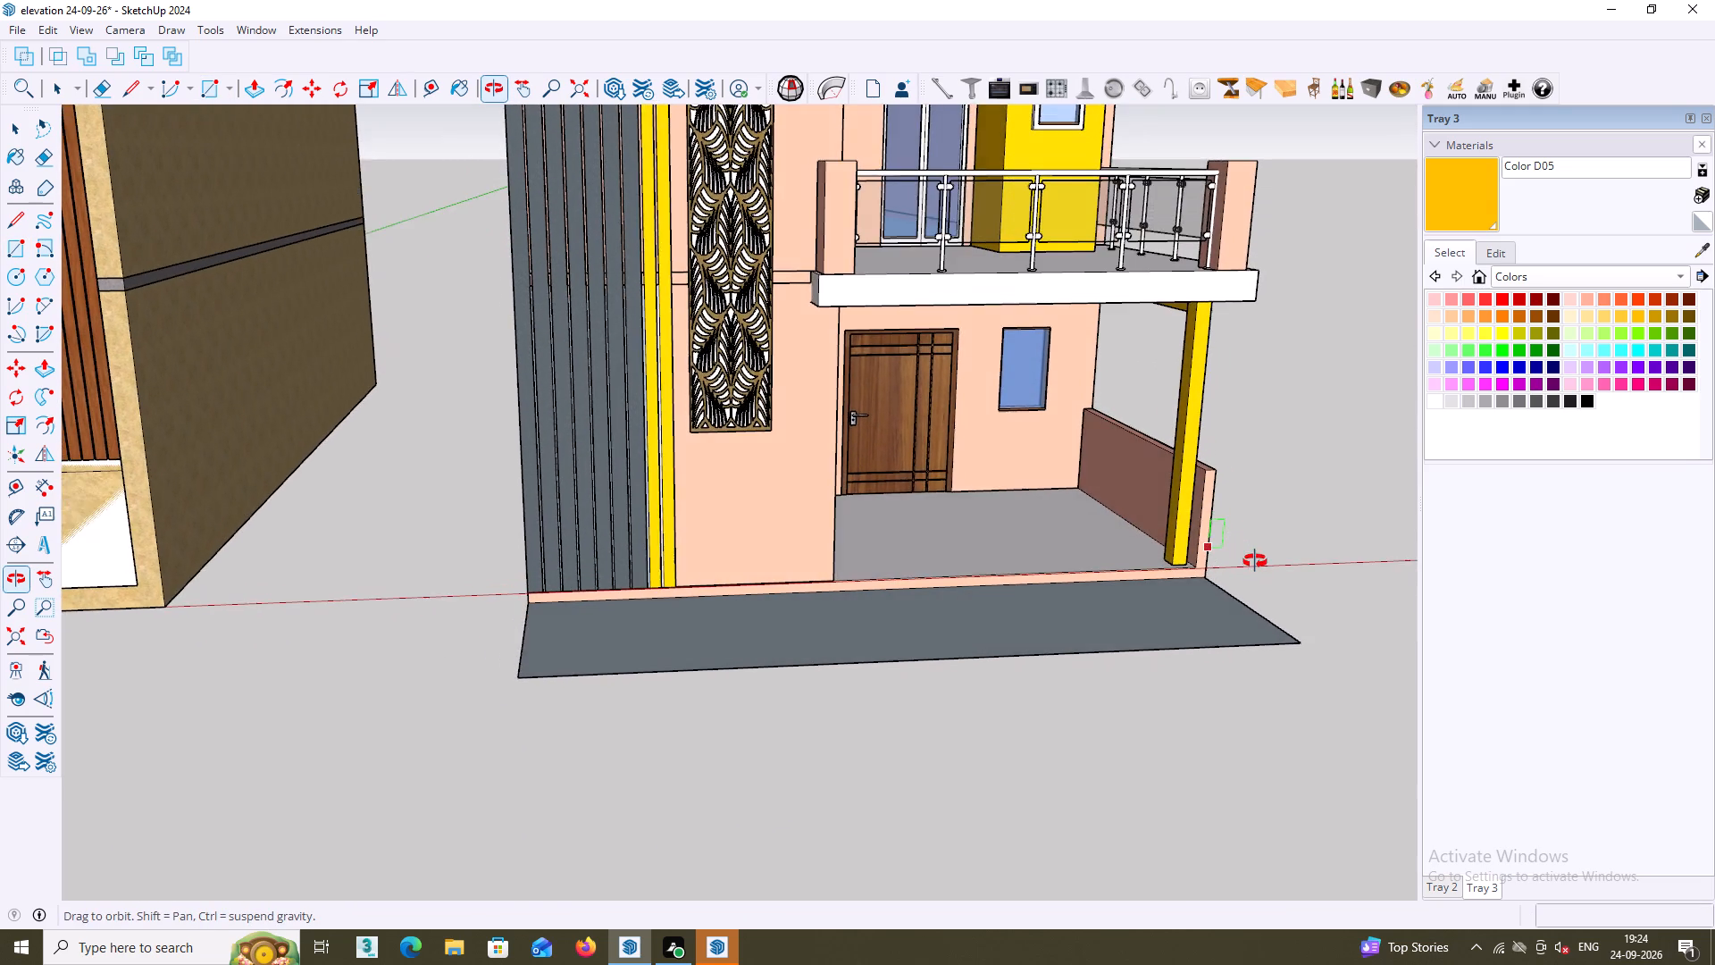
pyautogui.moveTo(1255, 561); pyautogui.dragTo(1401, 565, button='middle')
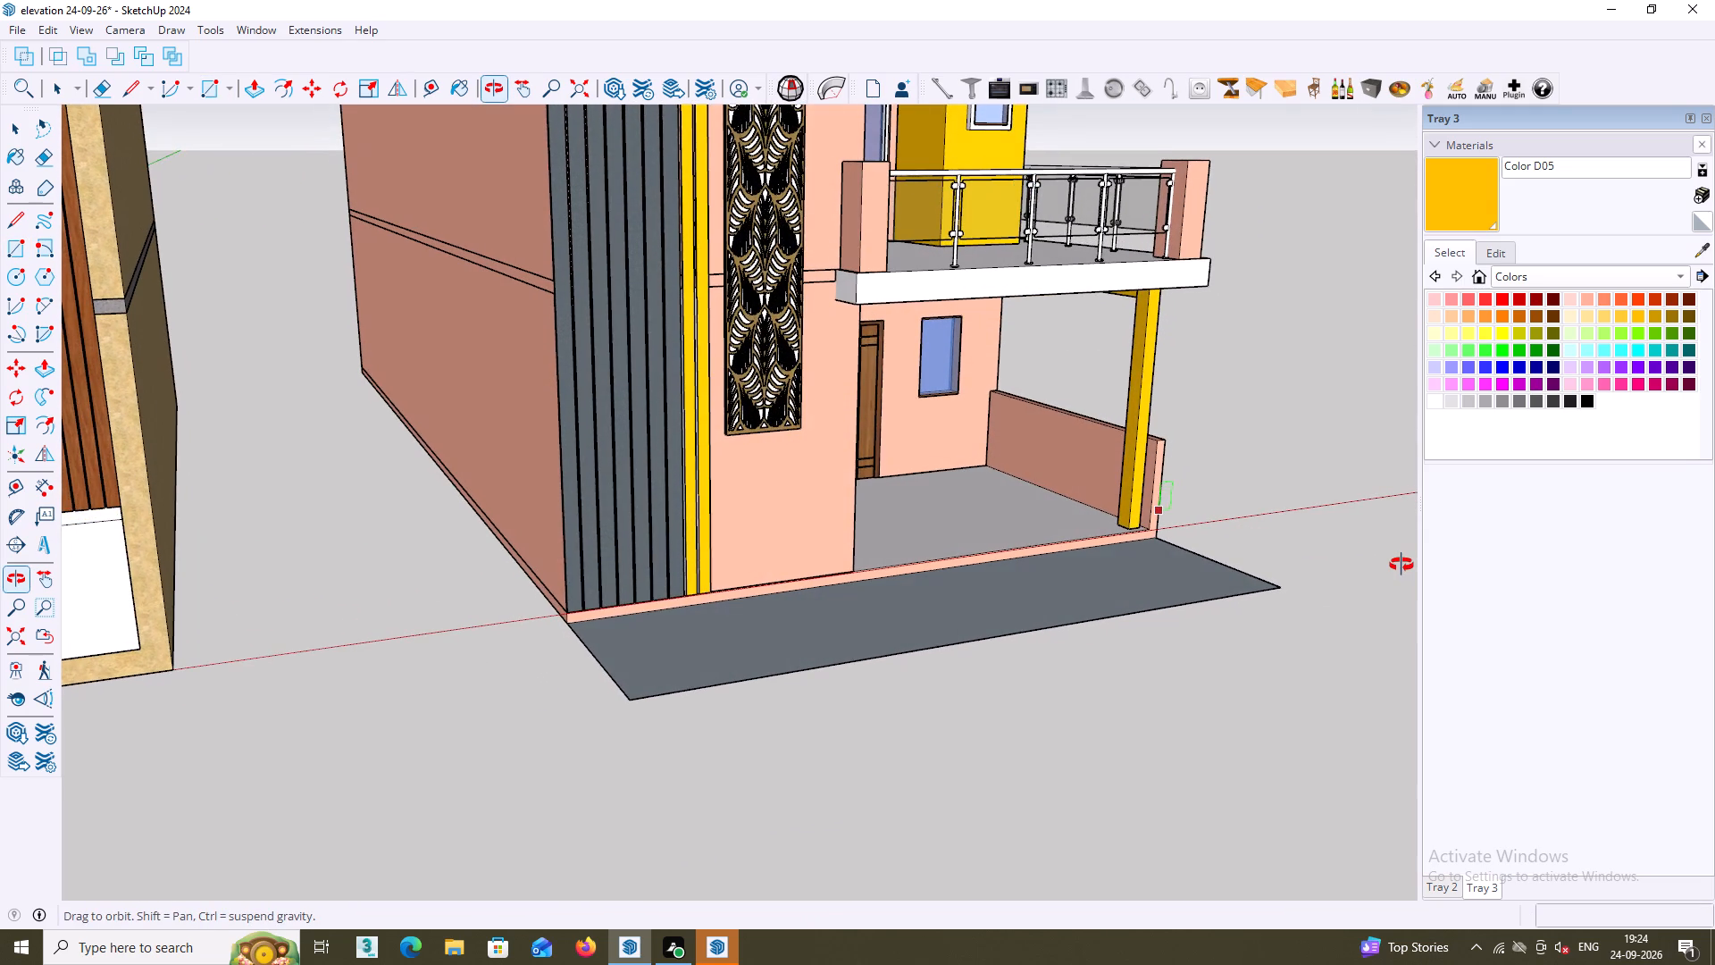
# Push/Pull the pink front face of the porch floor edge and side parapet outward by about 6' 2 7/8".
pyautogui.moveTo(1401, 565); pyautogui.dragTo(1349, 559, button='middle')
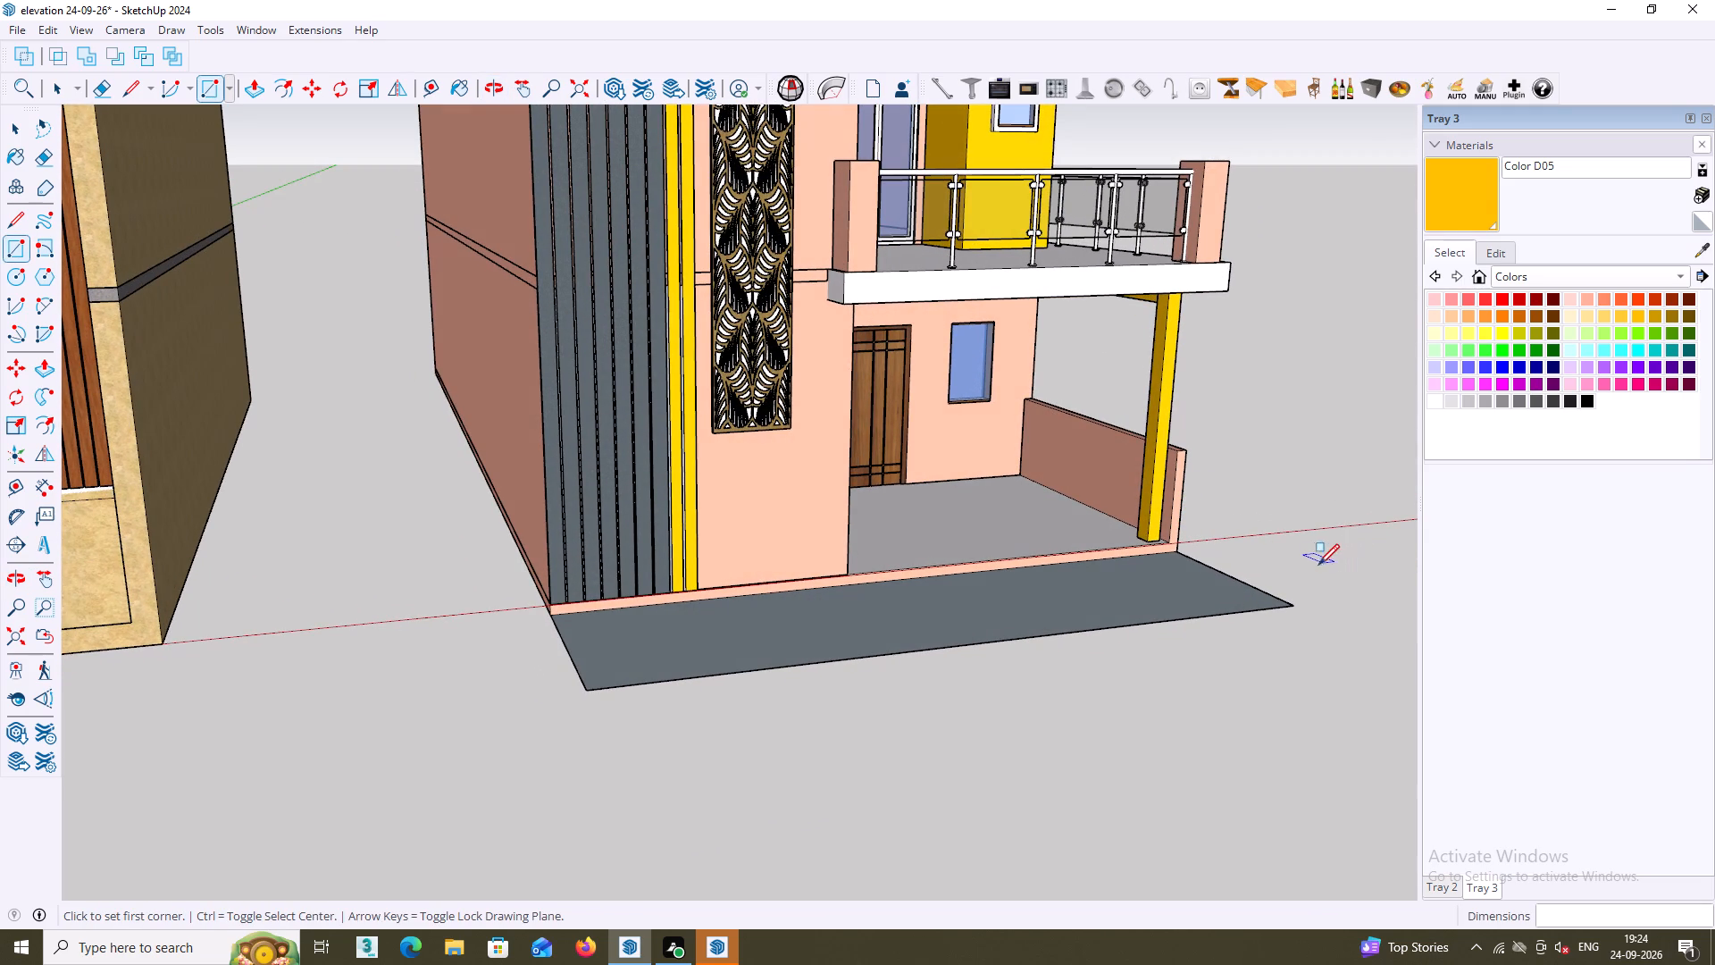
pyautogui.press('space')
pyautogui.moveTo(1295, 573); pyautogui.dragTo(1222, 600, button='middle')
pyautogui.scroll(4, 1214, 568)
pyautogui.doubleClick(1189, 522)
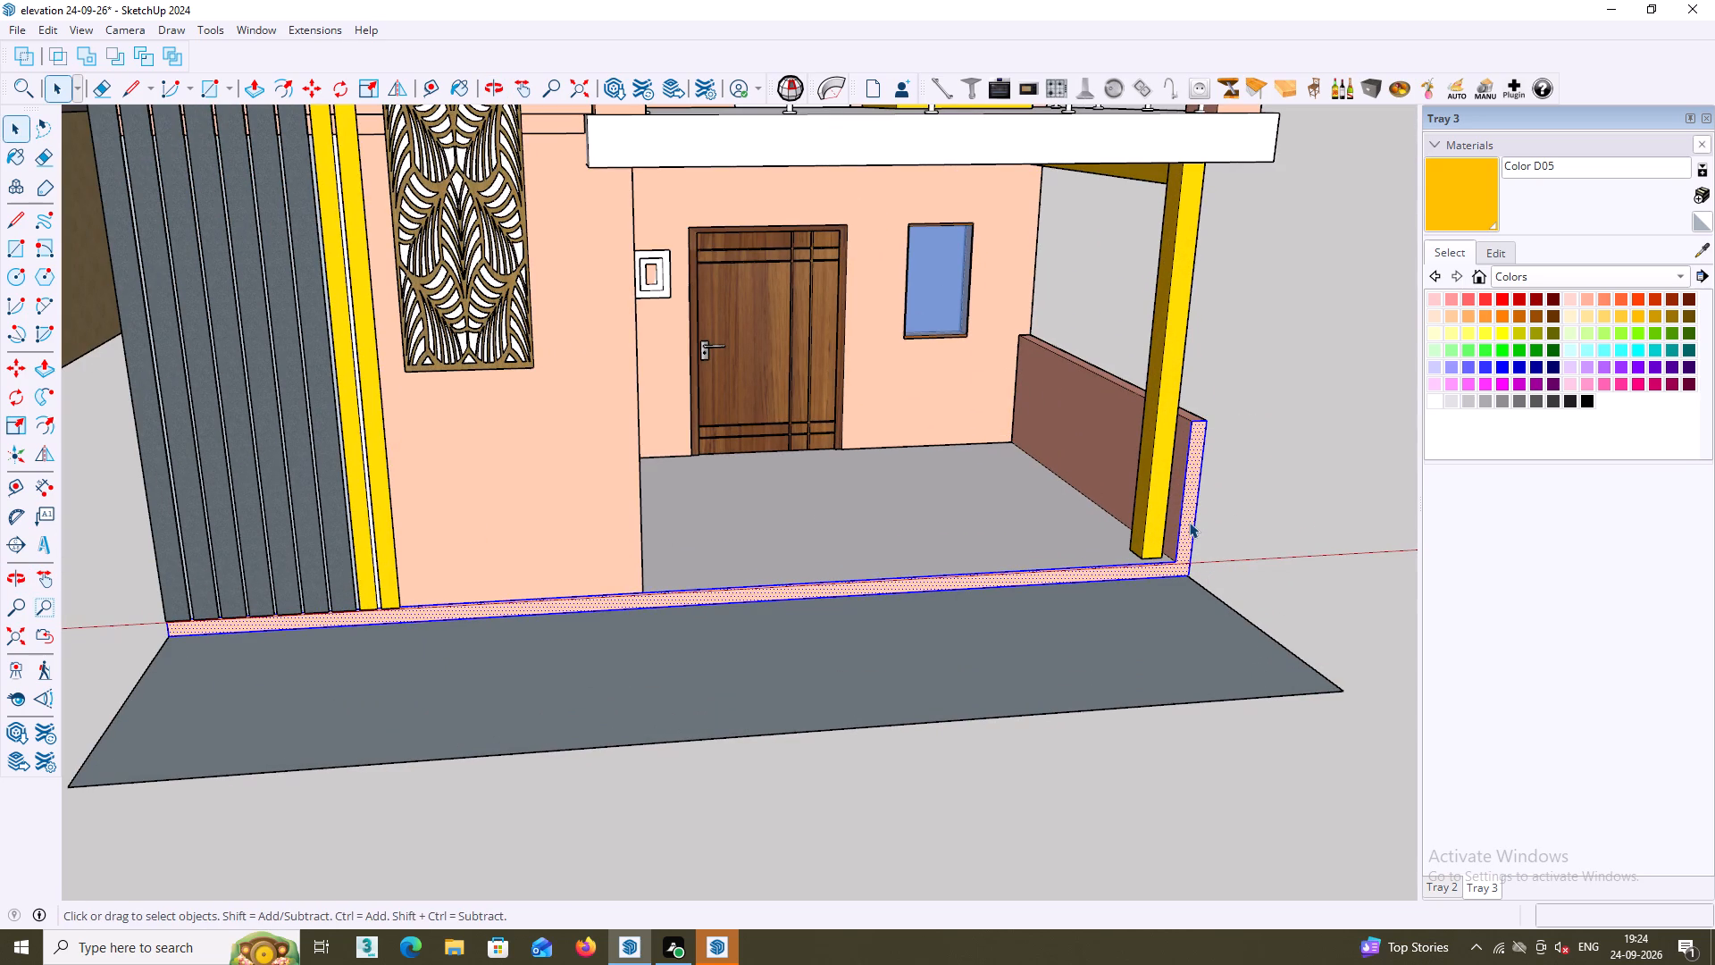
pyautogui.click(1189, 522)
pyautogui.click(1189, 523)
pyautogui.moveTo(1189, 528); pyautogui.dragTo(1195, 541, button='middle')
pyautogui.press('p')
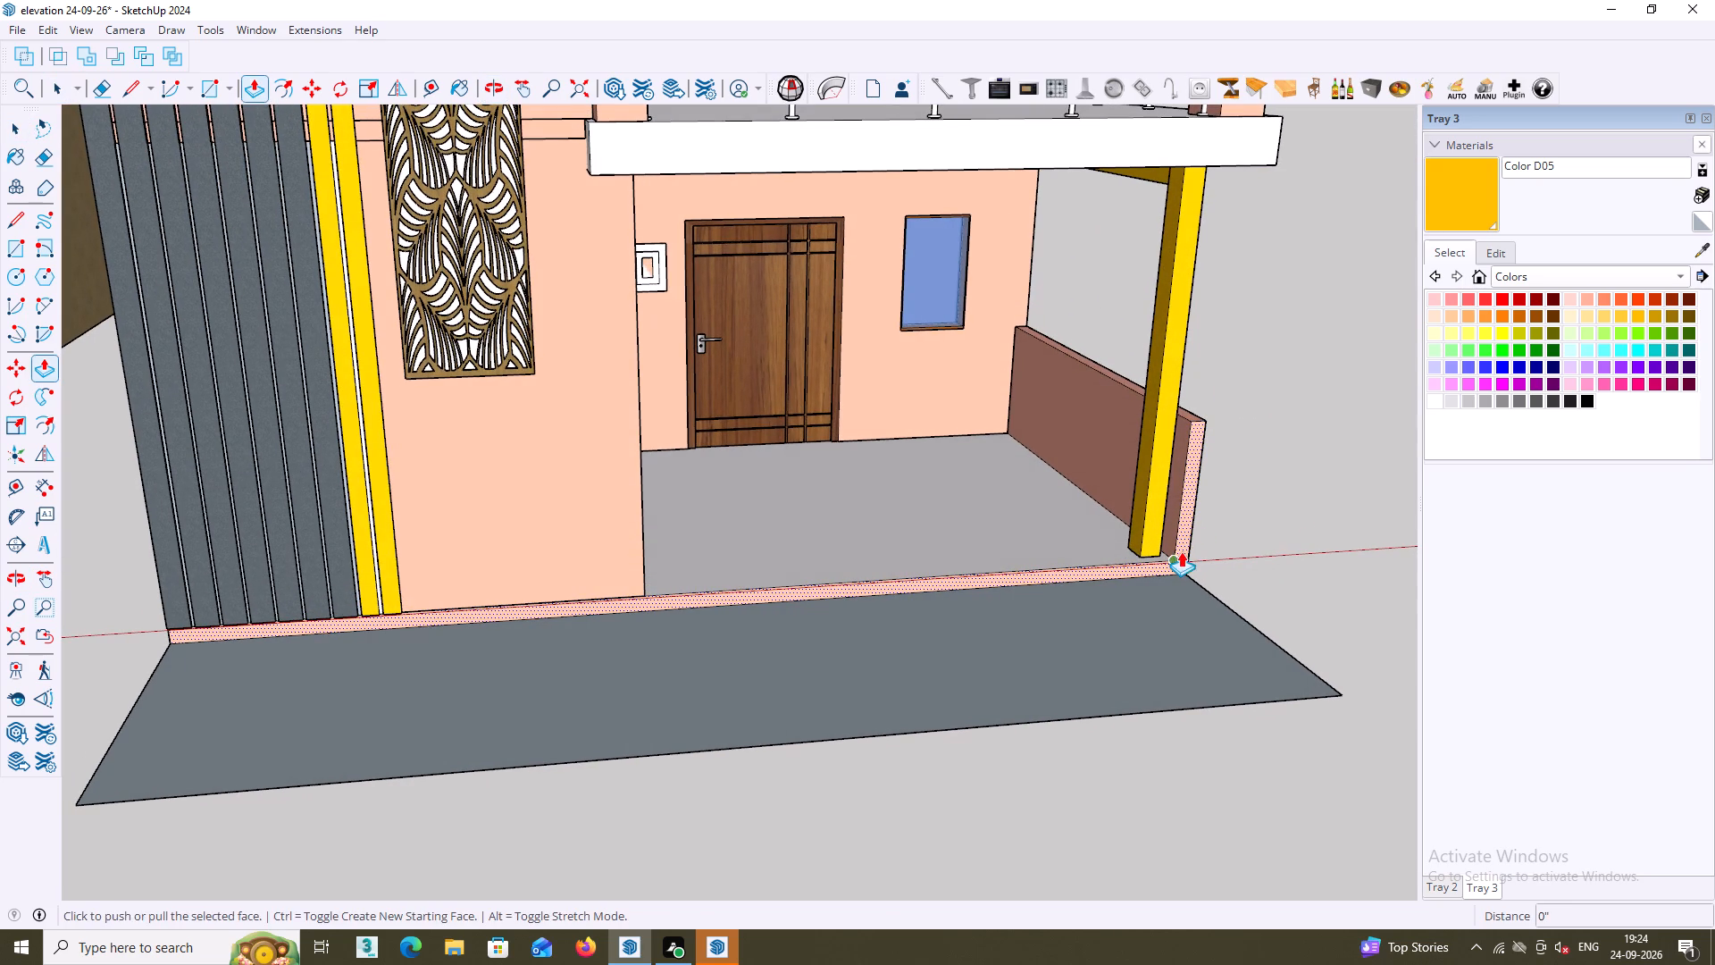
pyautogui.click(1181, 551)
pyautogui.moveTo(1198, 602); pyautogui.dragTo(1242, 648, button='middle')
pyautogui.scroll(2, 1199, 594)
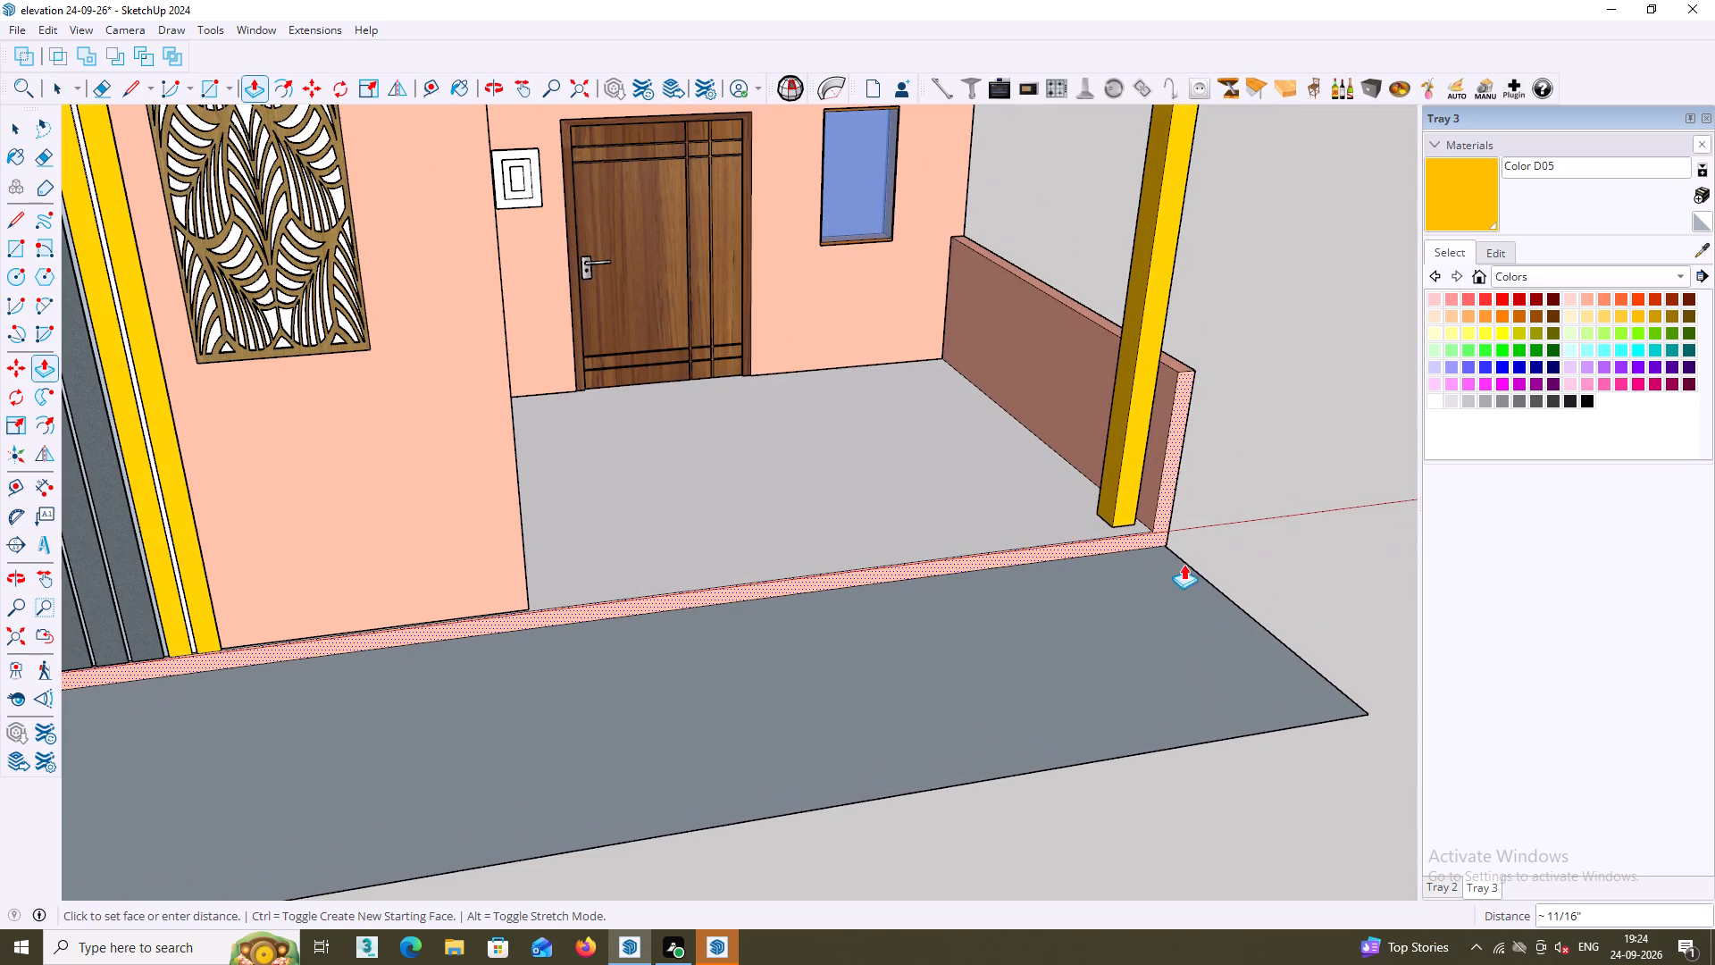
pyautogui.click(1167, 535)
pyautogui.click(1167, 525)
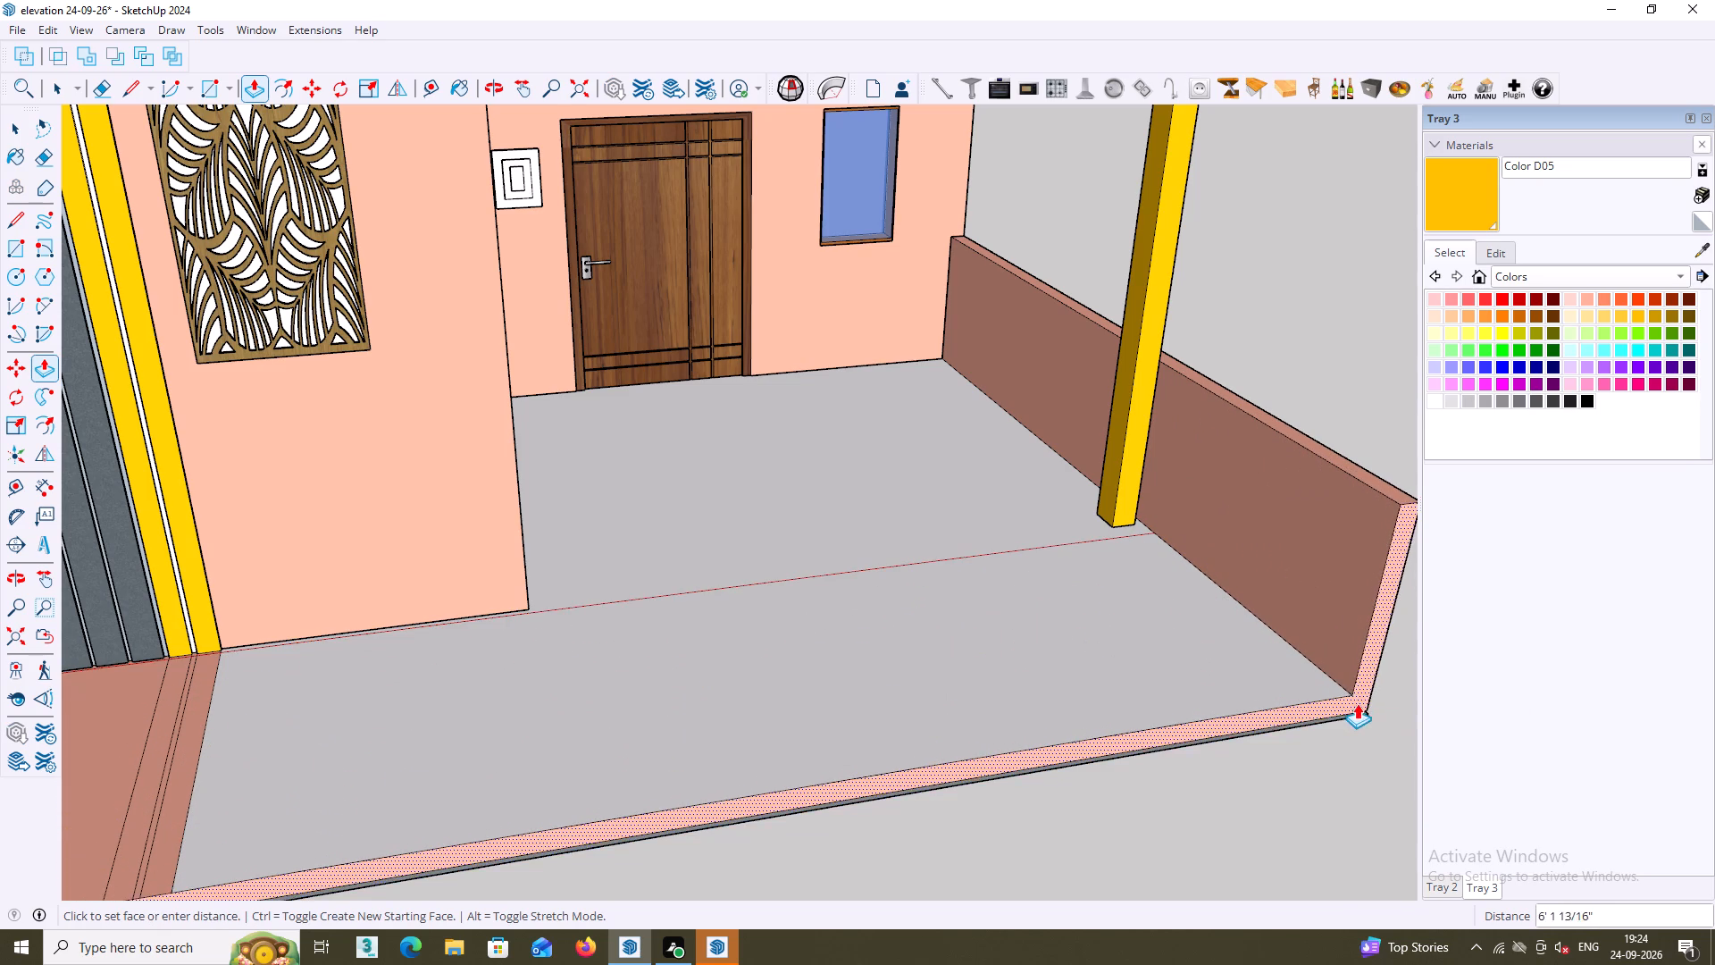
pyautogui.moveTo(1357, 702); pyautogui.dragTo(1331, 599, button='middle')
pyautogui.scroll(-5, 1332, 621)
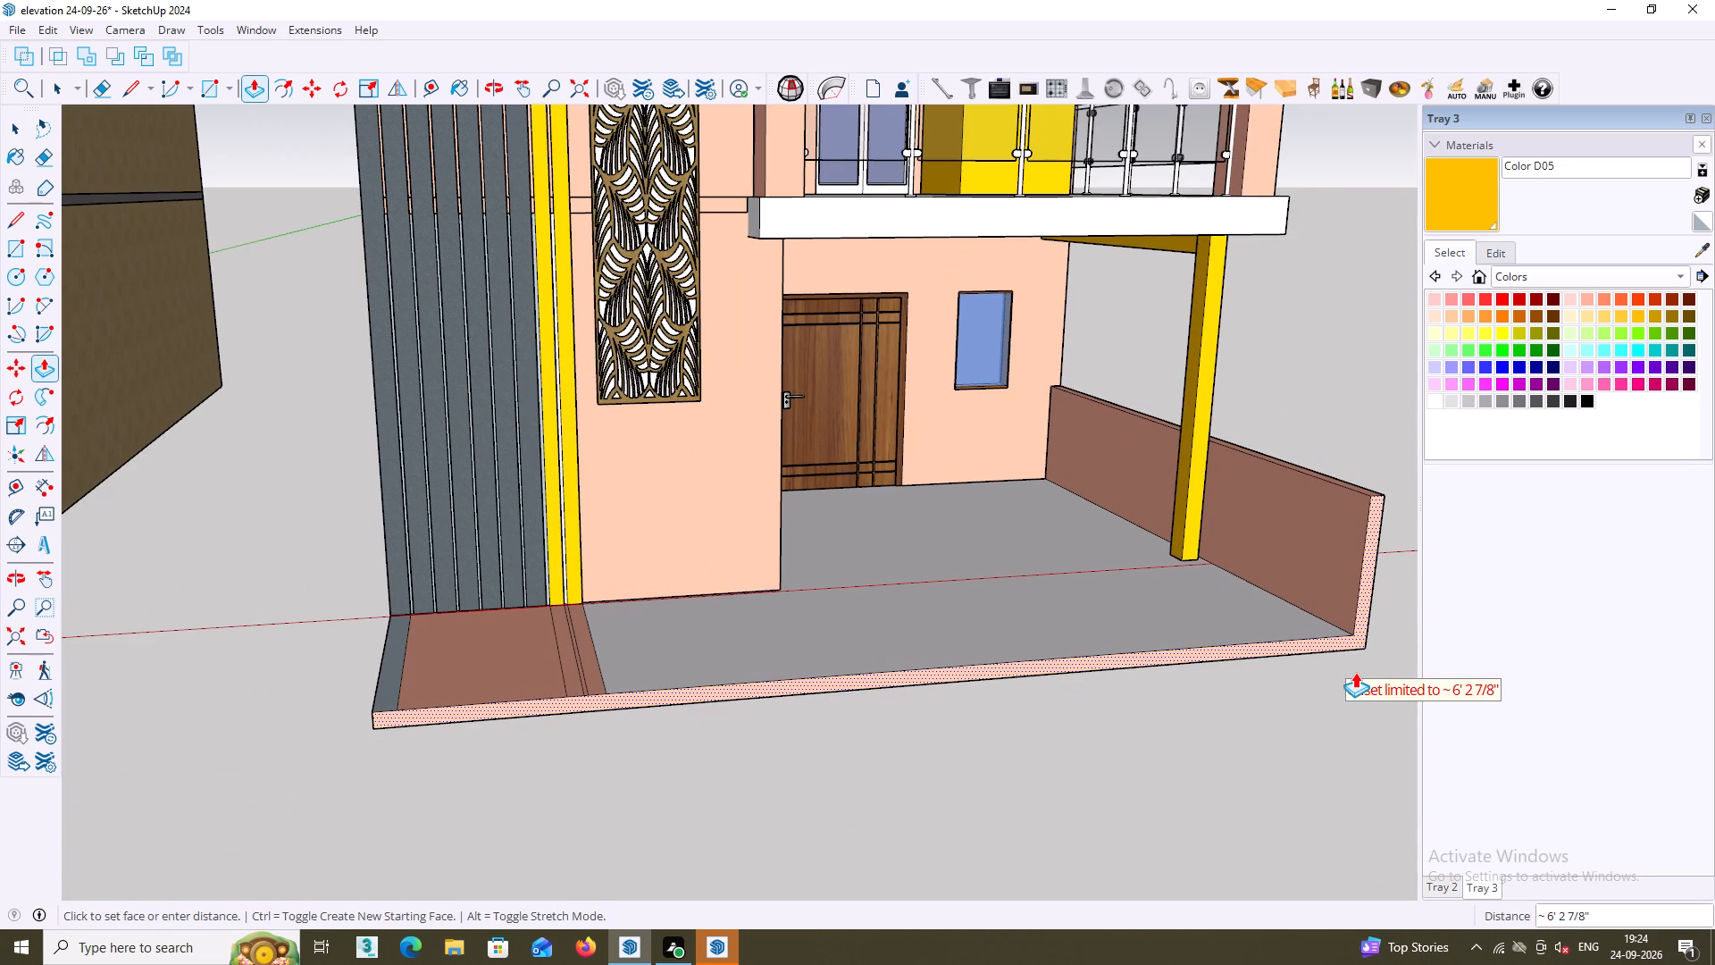
pyautogui.click(1355, 672)
# Push/Pull the extended front face back toward the house by about 4' 8".
pyautogui.moveTo(1292, 665); pyautogui.dragTo(1451, 642, button='middle')
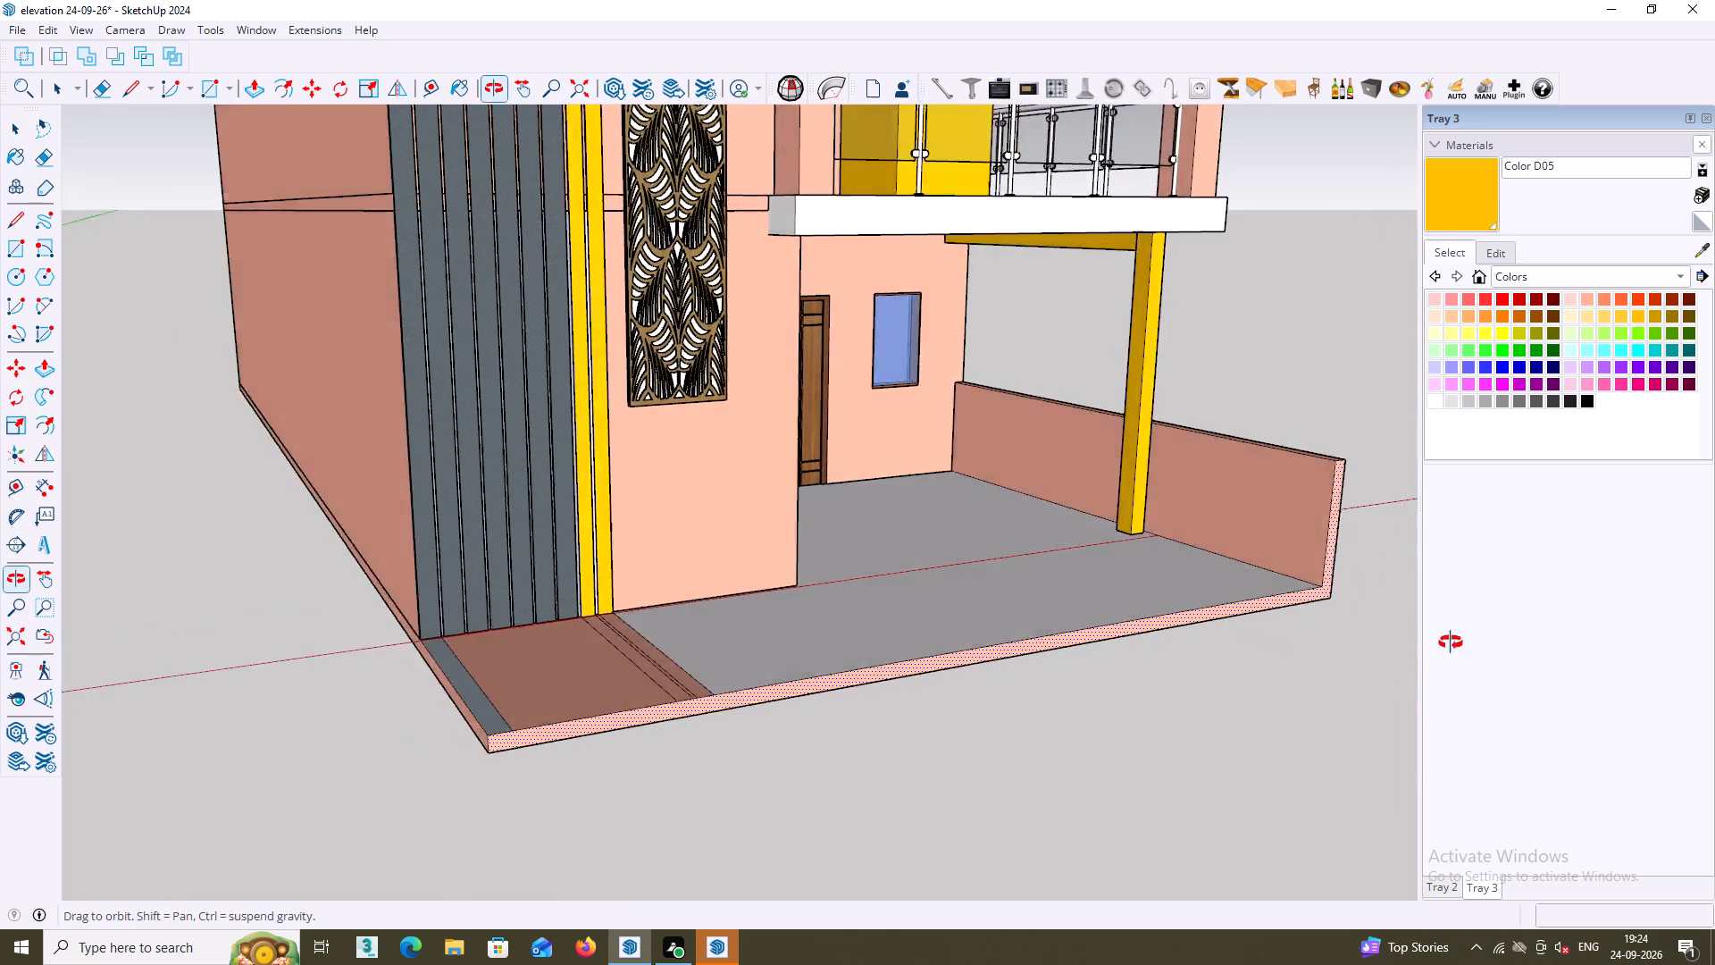
pyautogui.moveTo(1451, 642); pyautogui.dragTo(1478, 615, button='middle')
pyautogui.scroll(-1, 1129, 670)
pyautogui.moveTo(1129, 670); pyautogui.dragTo(1286, 688, button='middle')
pyautogui.moveTo(1200, 663); pyautogui.dragTo(1238, 707, button='middle')
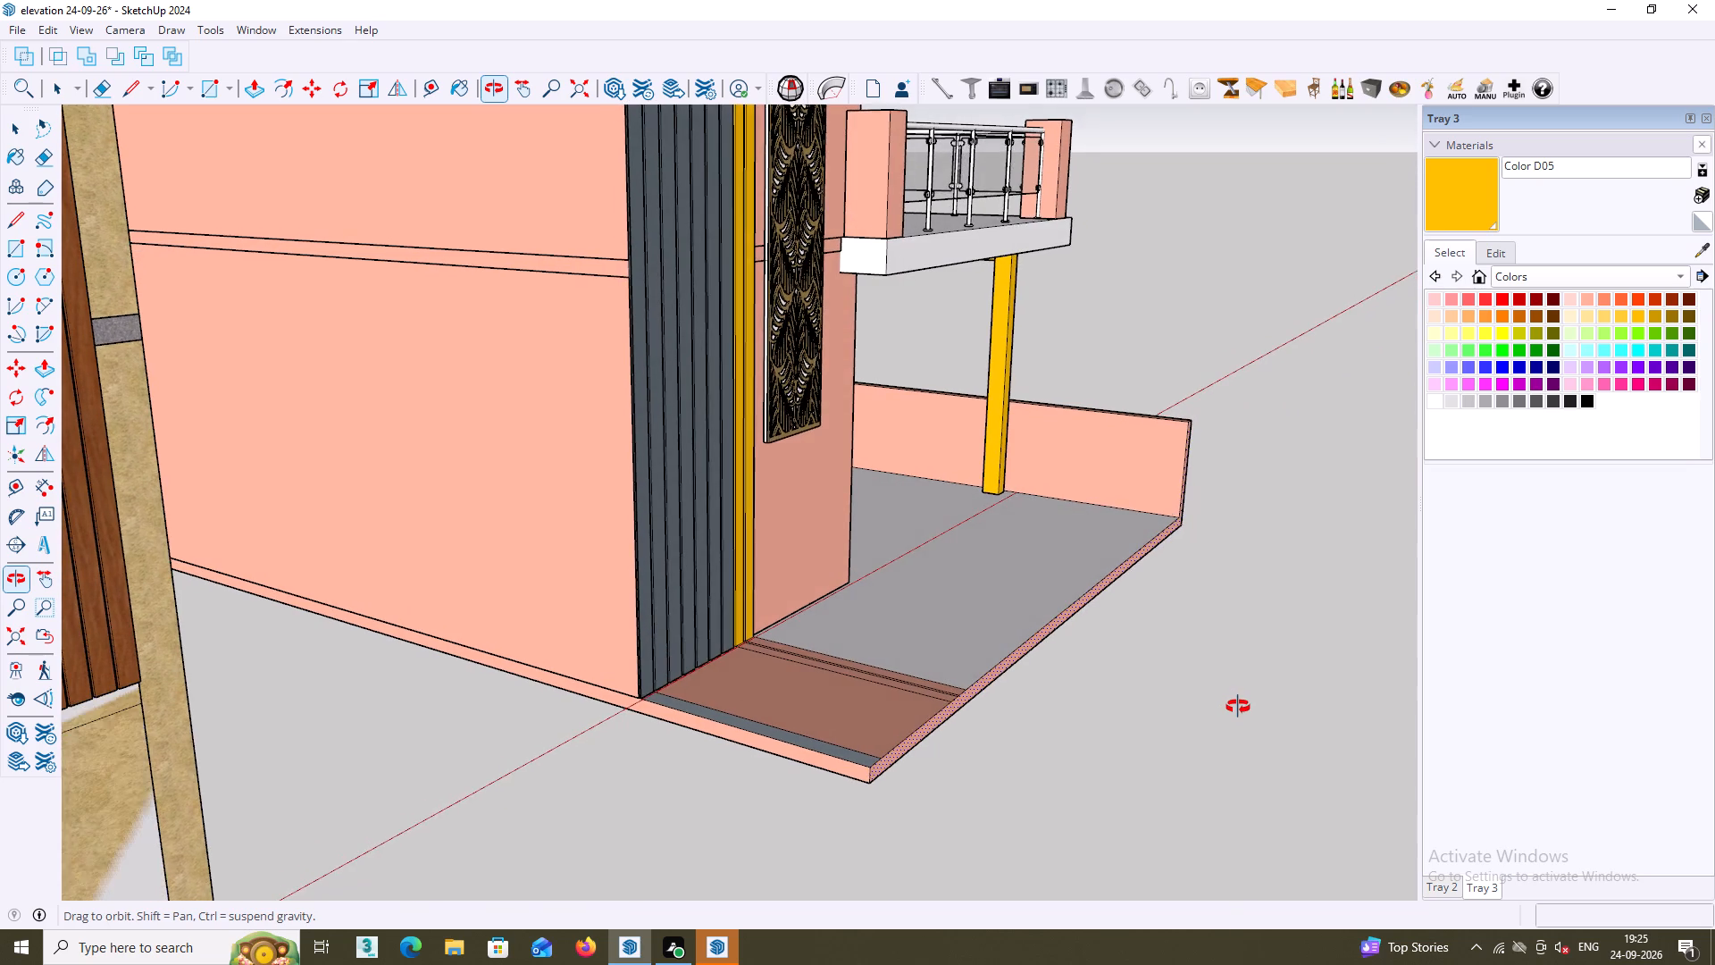
pyautogui.moveTo(1238, 707); pyautogui.dragTo(1247, 708, button='middle')
pyautogui.scroll(2, 1062, 689)
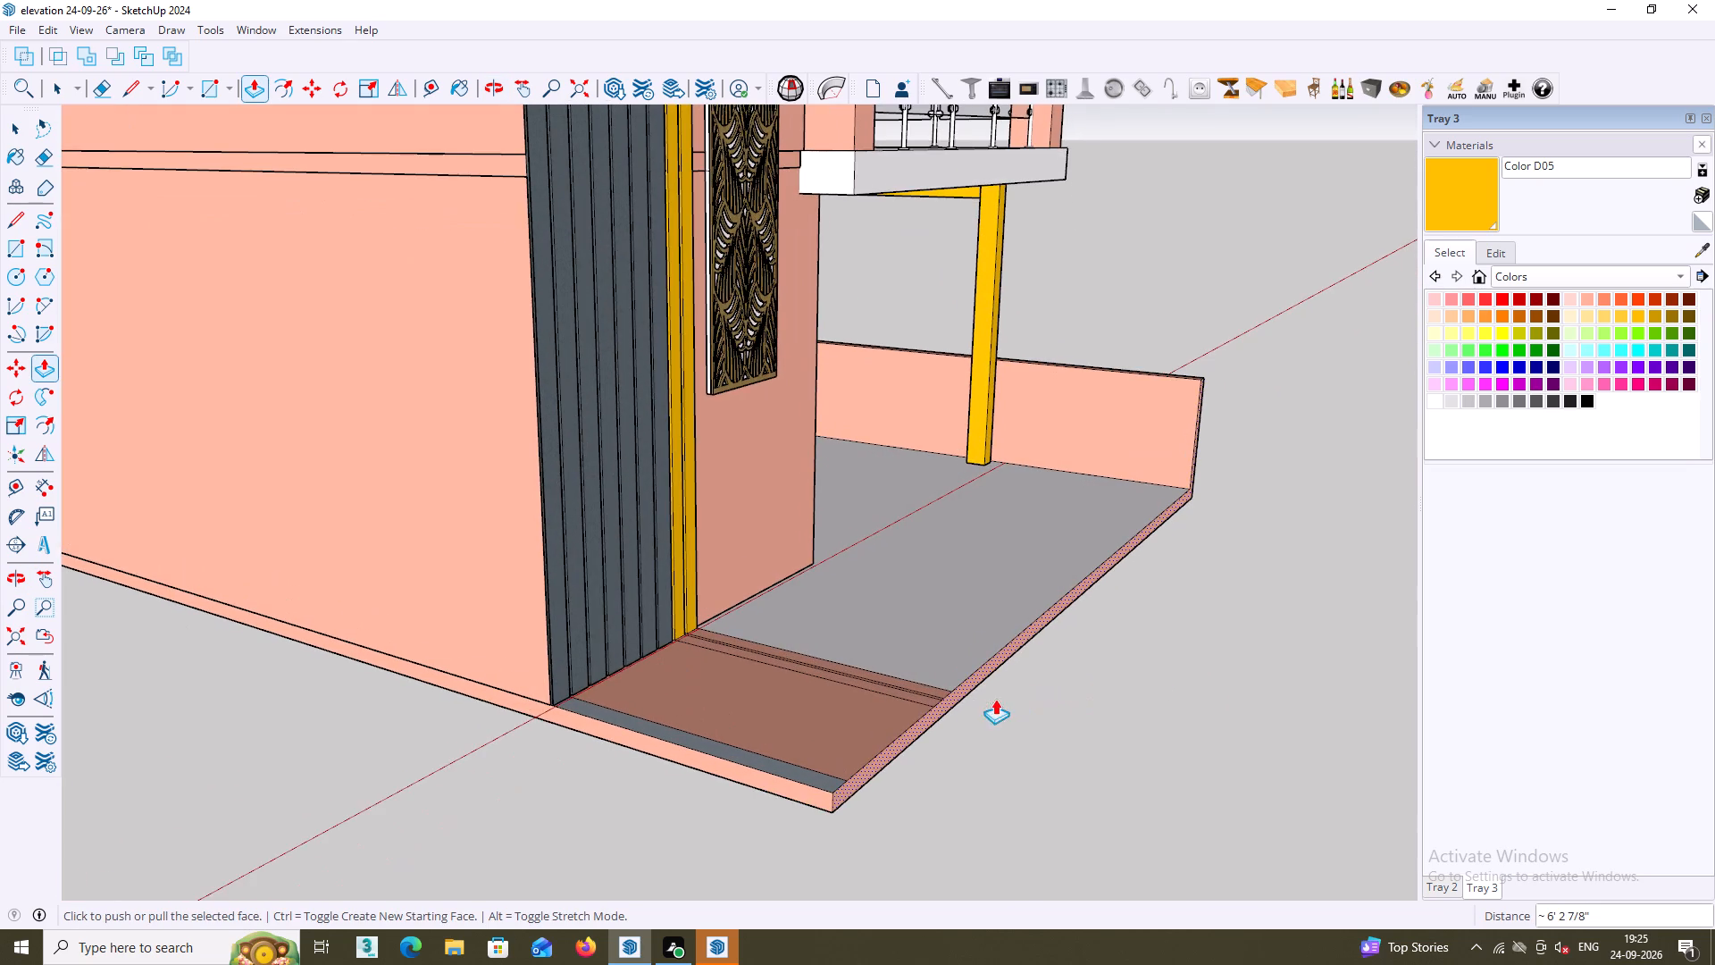
pyautogui.scroll(2, 958, 698)
pyautogui.click(952, 697)
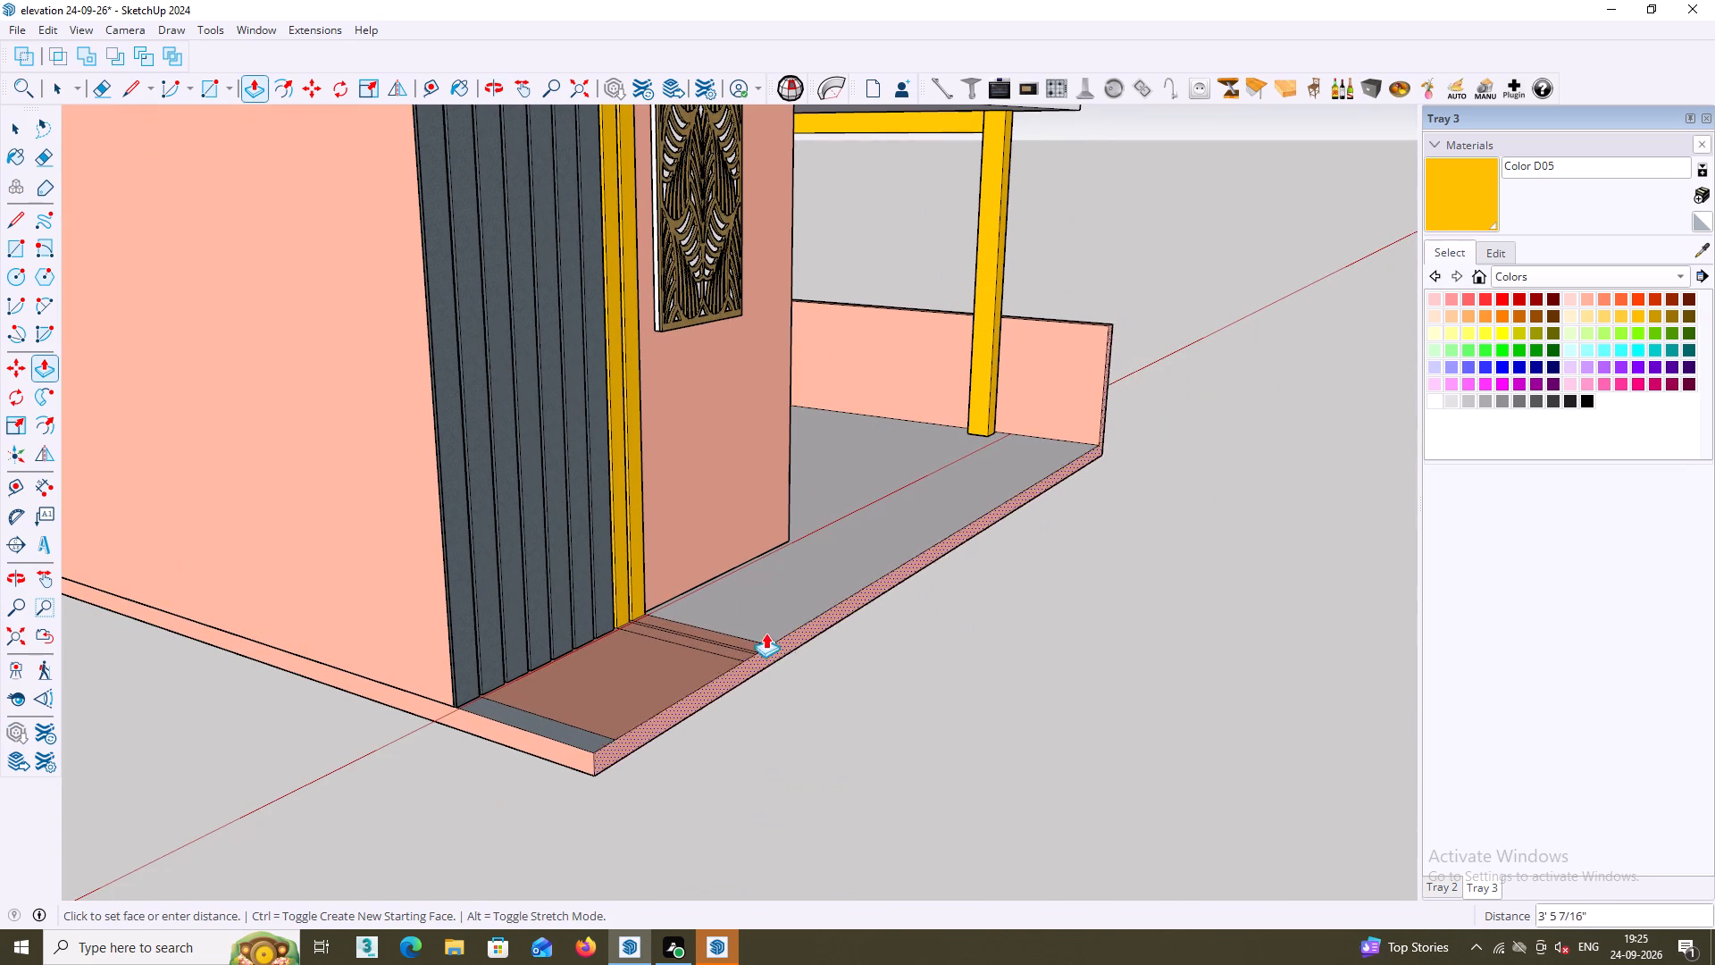
pyautogui.click(717, 616)
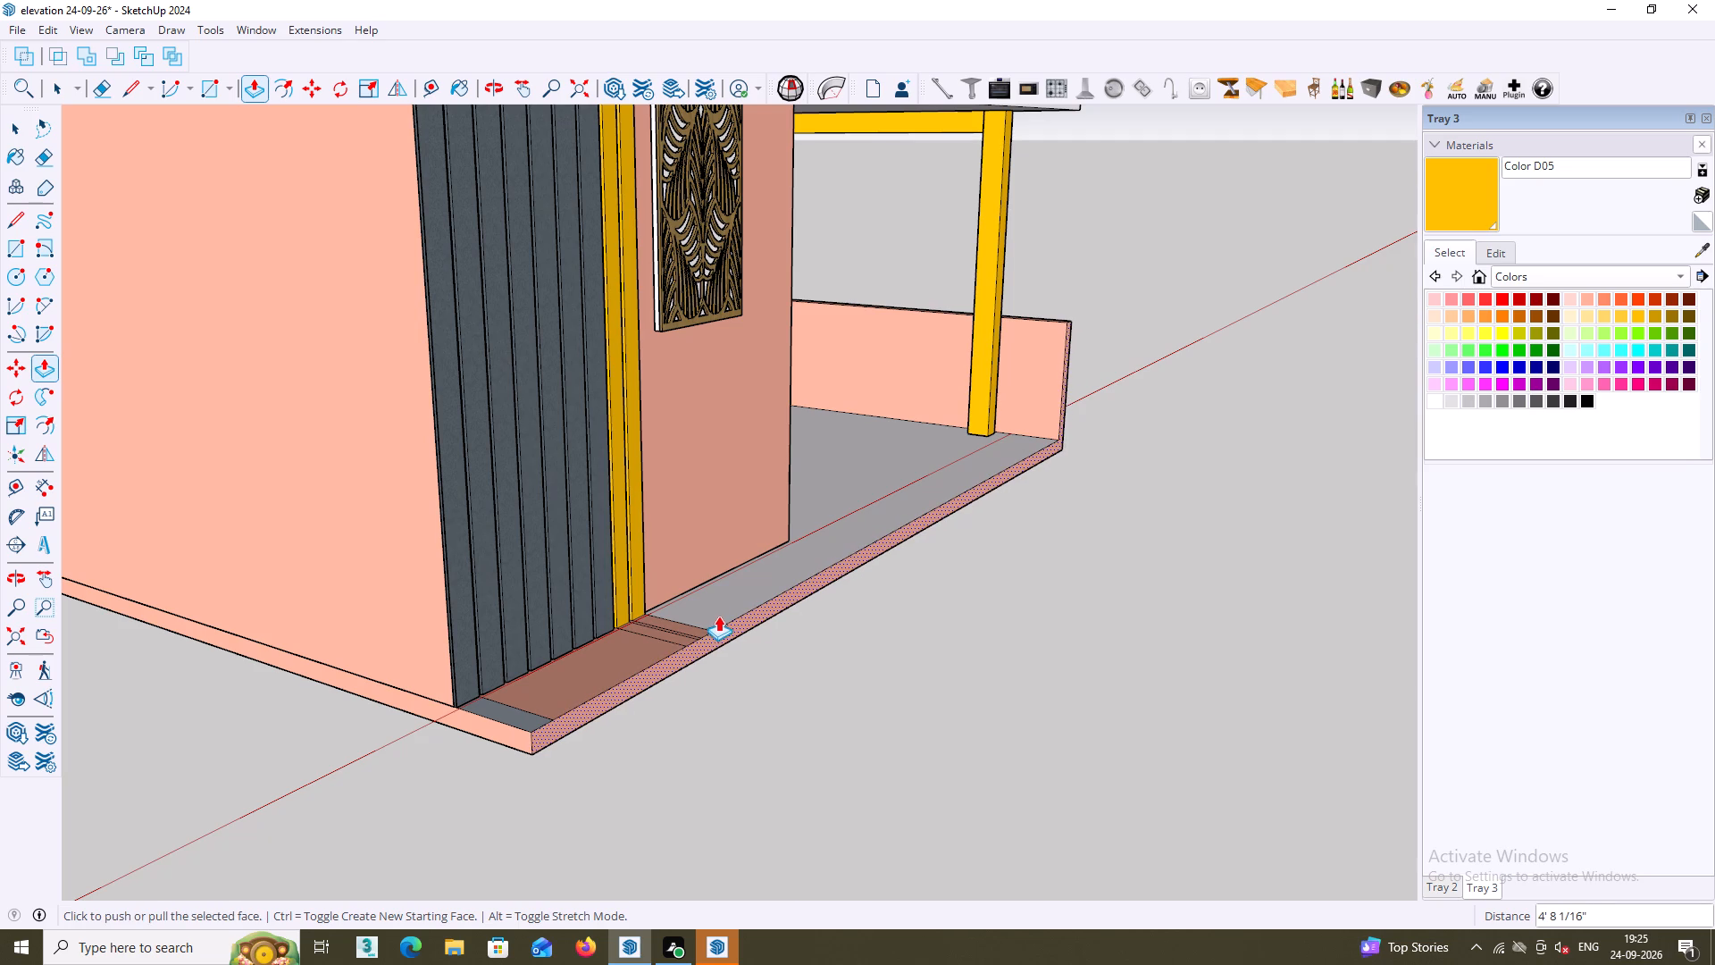
pyautogui.moveTo(1034, 561); pyautogui.dragTo(903, 584, button='middle')
pyautogui.press('space')
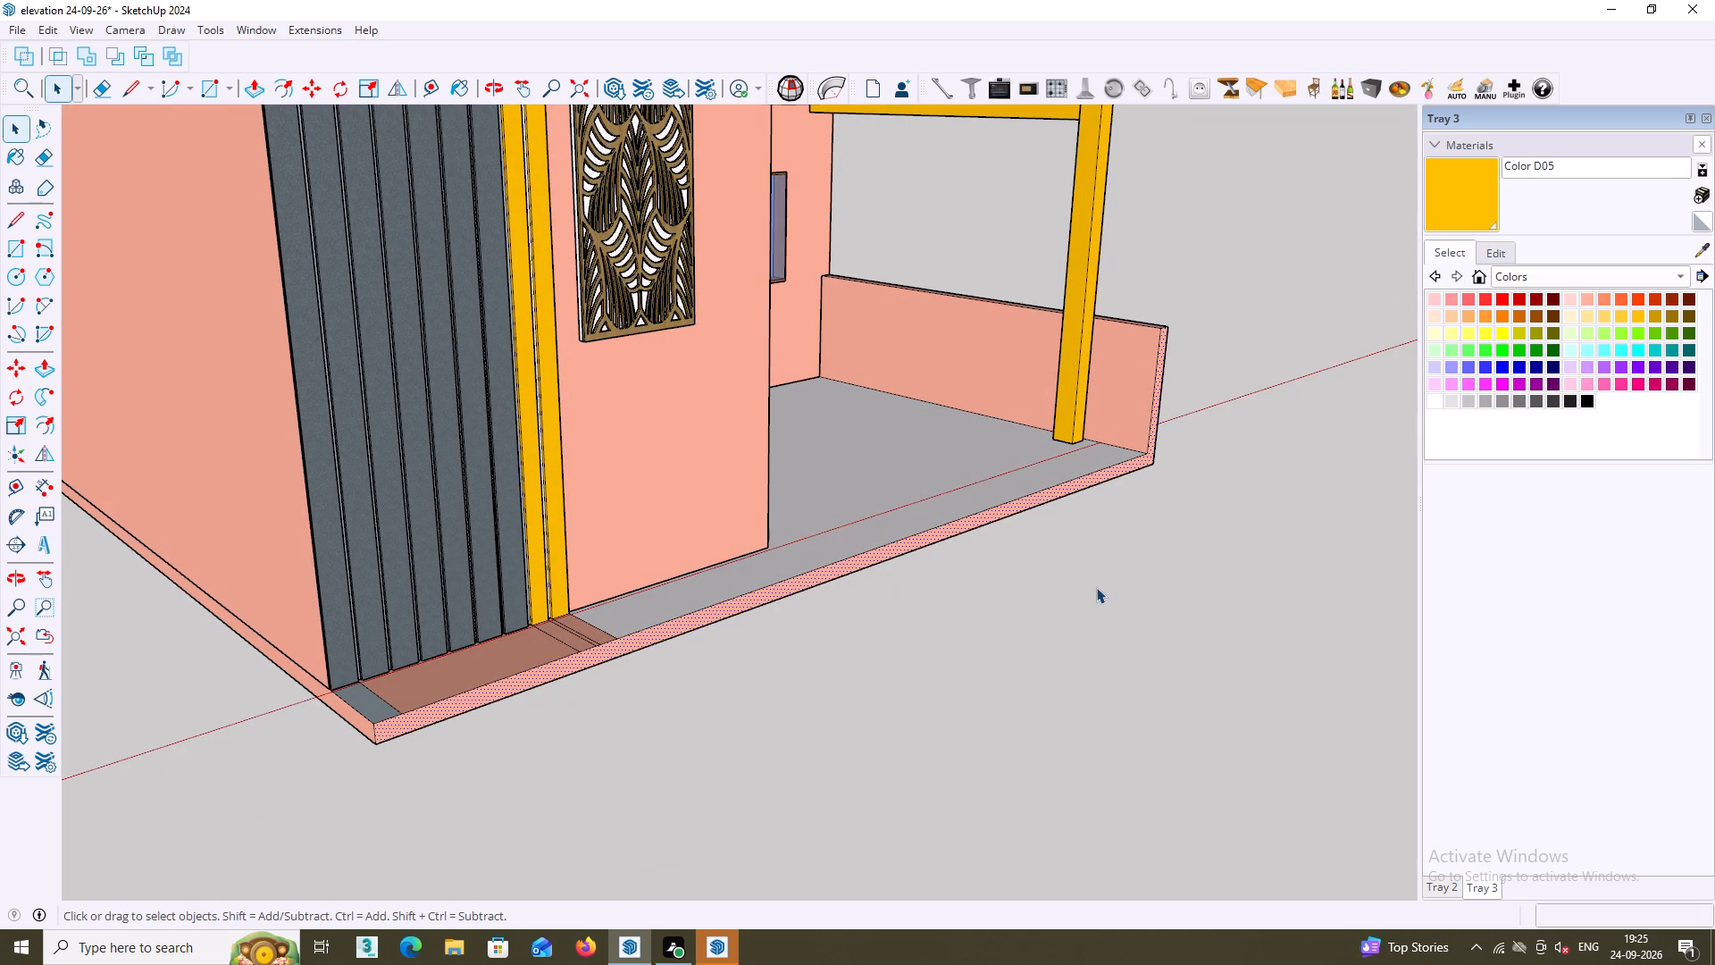
pyautogui.click(1096, 587)
# Push/Pull the front face of the floor edge and parapet outward by about 1' 2".
pyautogui.moveTo(1198, 534); pyautogui.dragTo(1226, 521, button='middle')
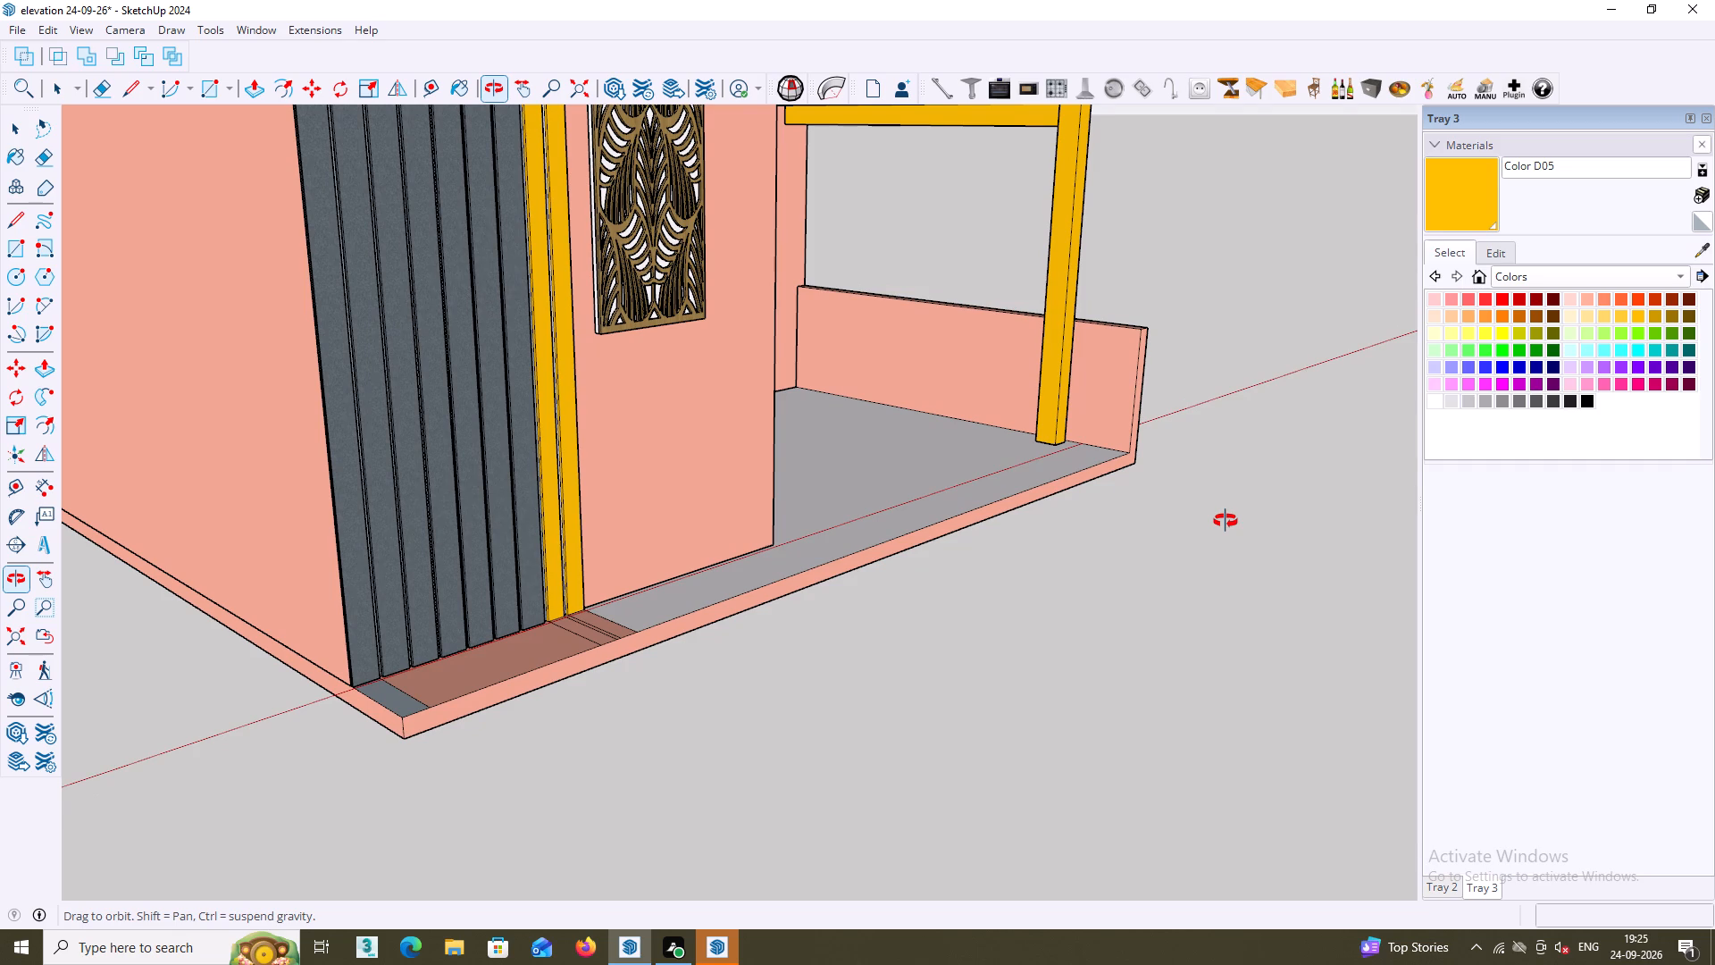
pyautogui.moveTo(1226, 521); pyautogui.dragTo(1335, 572, button='middle')
pyautogui.scroll(1, 879, 635)
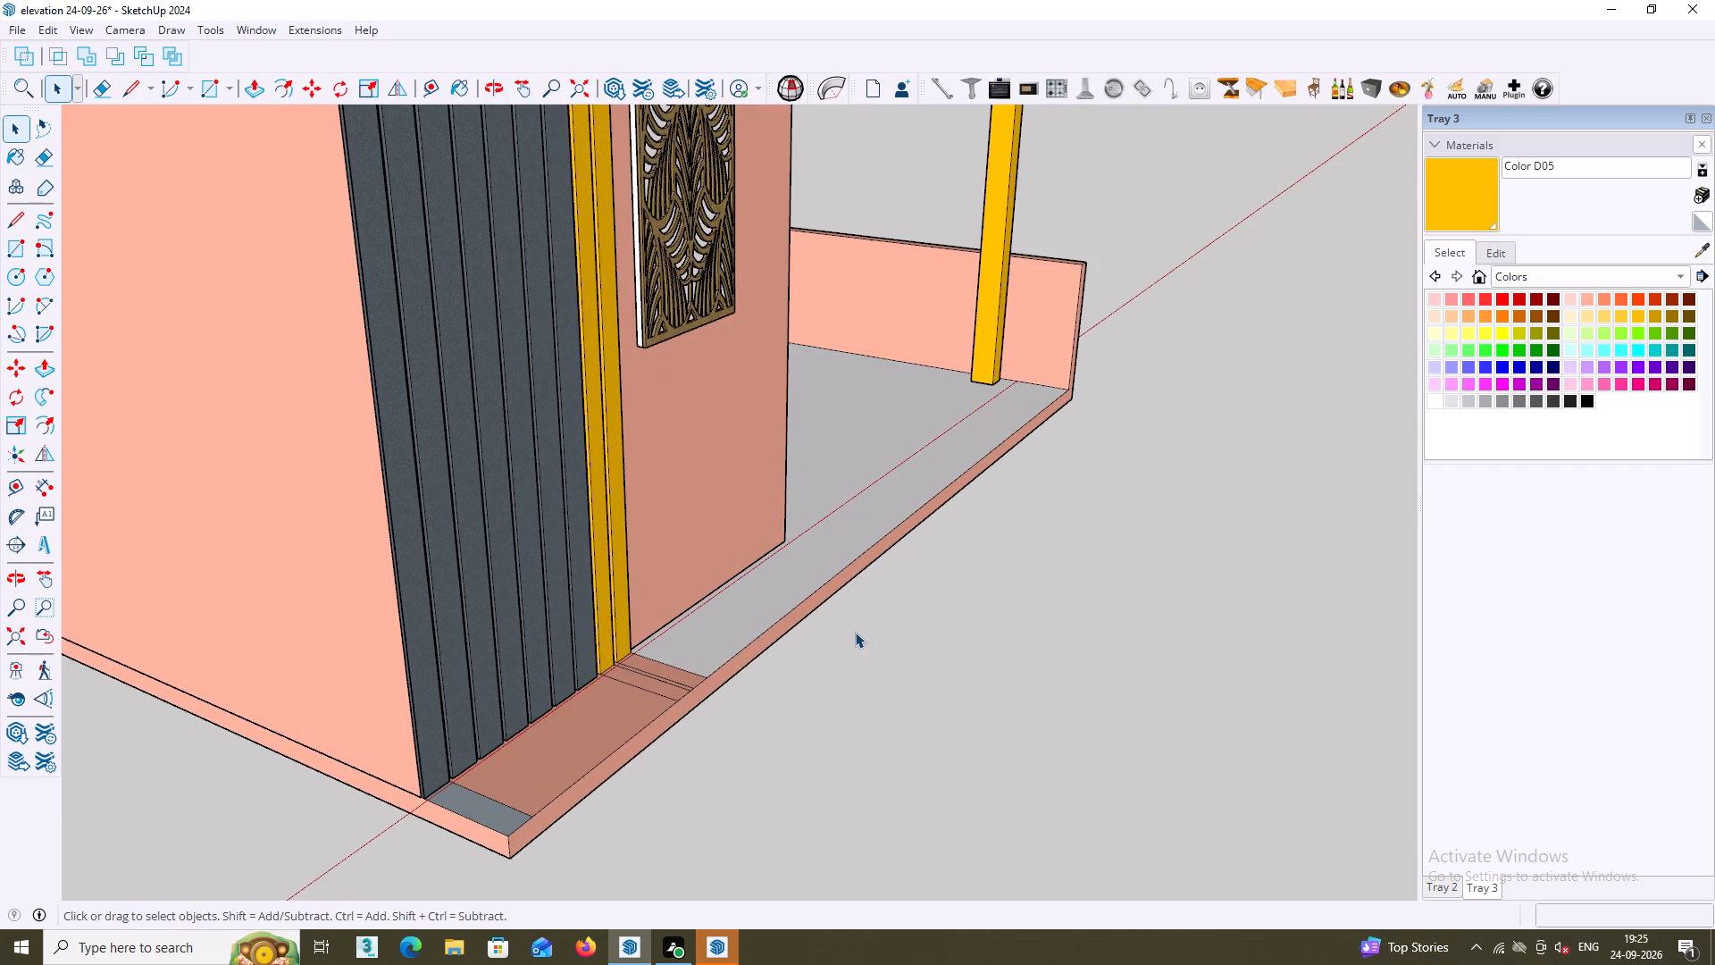
pyautogui.scroll(1, 855, 632)
pyautogui.moveTo(857, 632); pyautogui.dragTo(877, 639, button='middle')
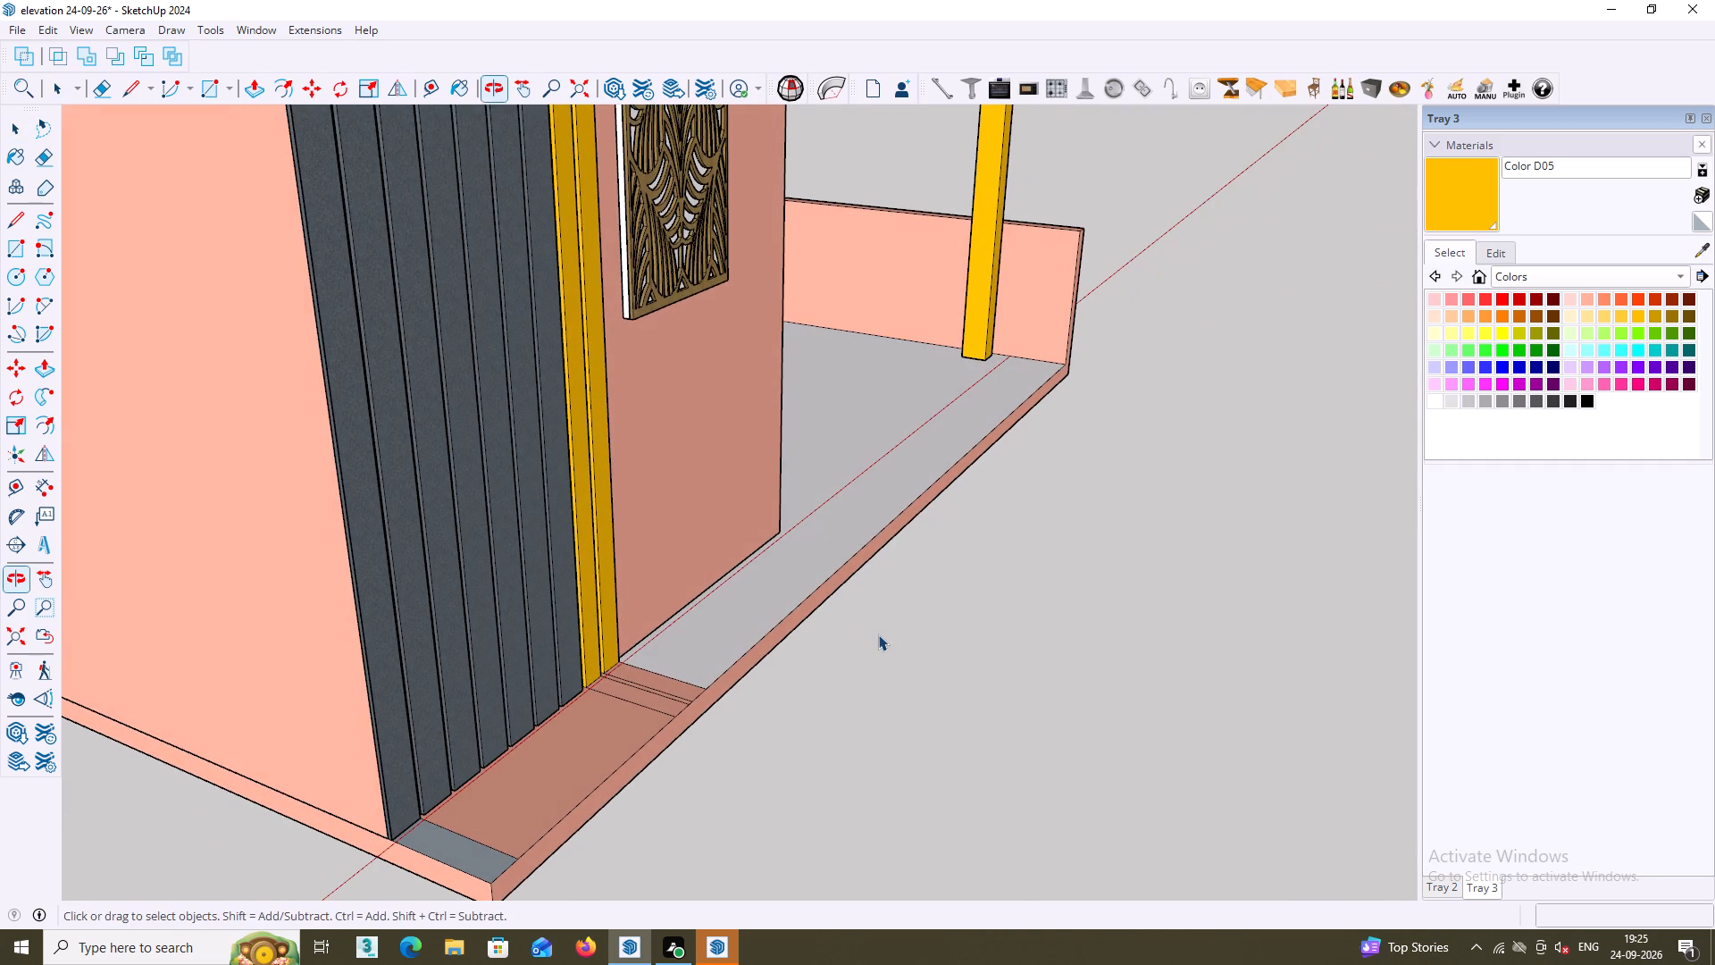
pyautogui.press('space')
pyautogui.press('p')
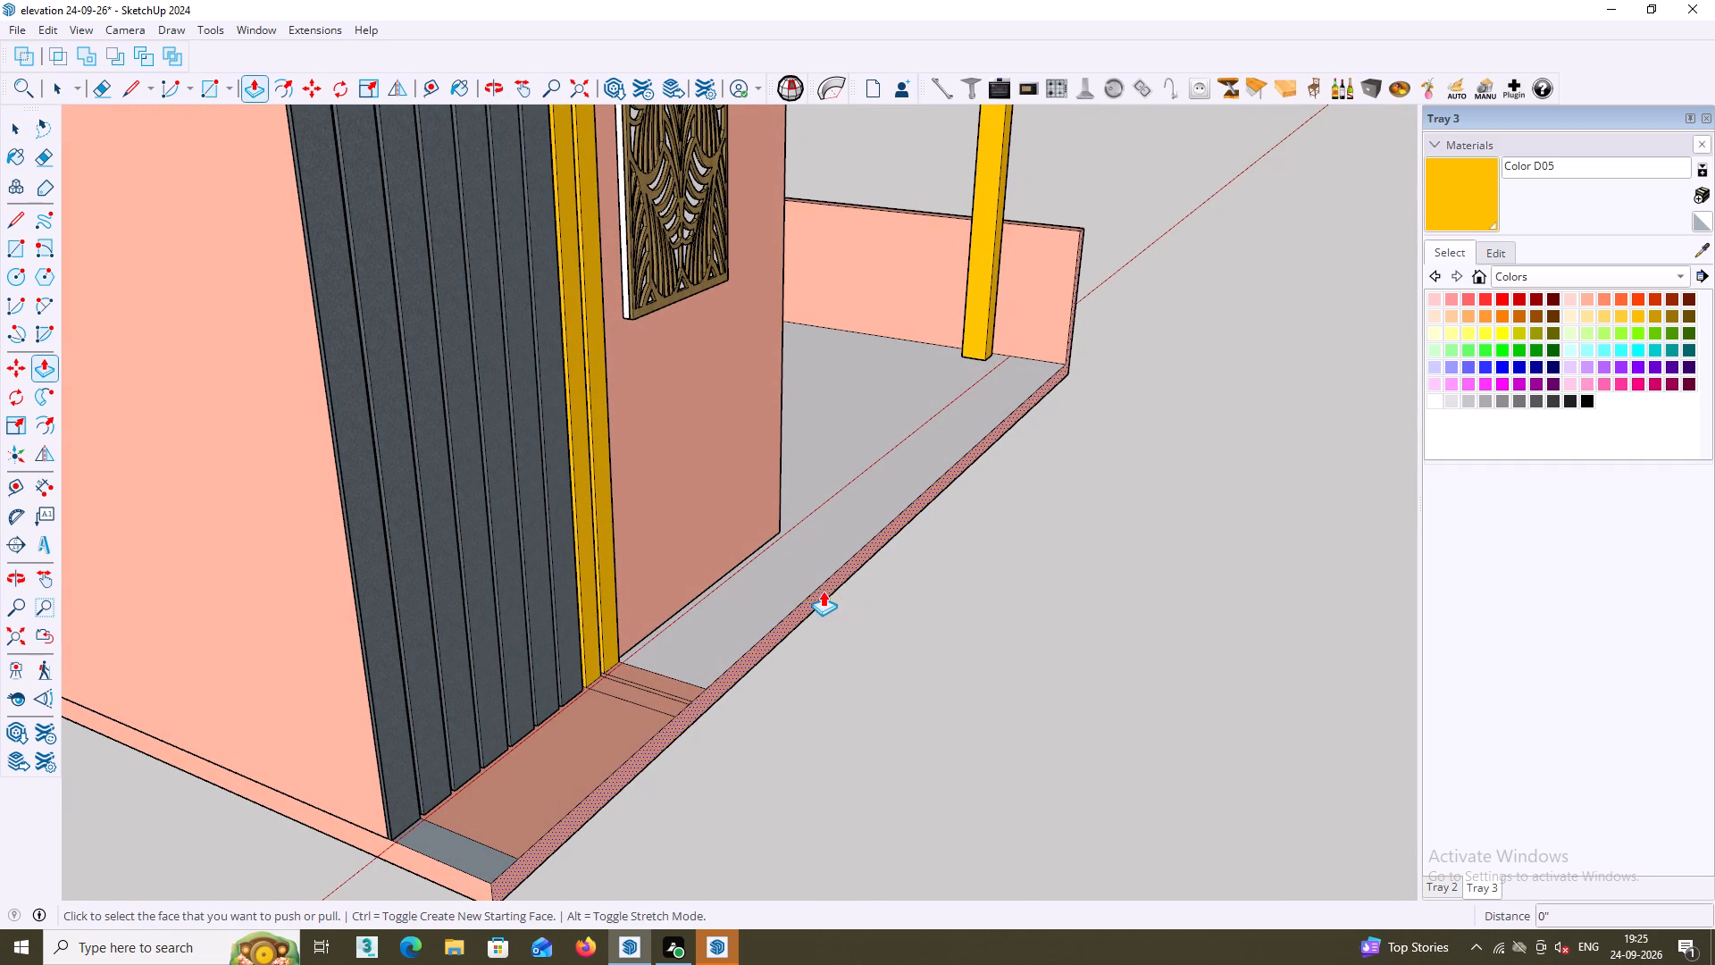
pyautogui.click(823, 591)
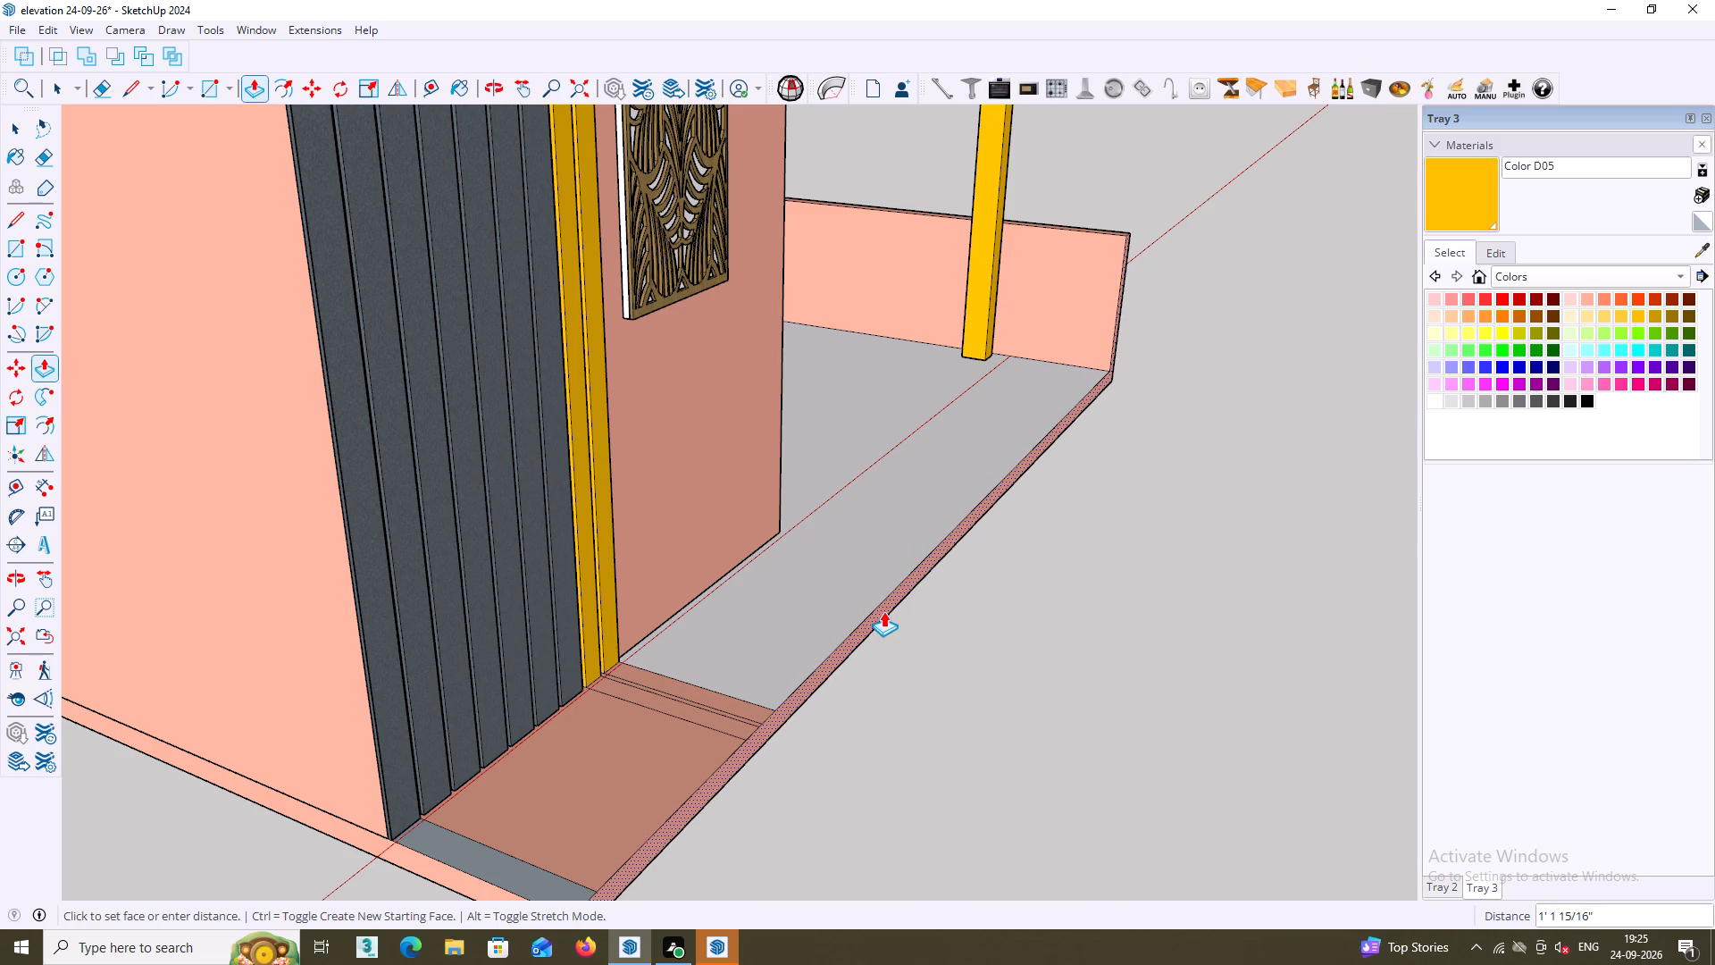
pyautogui.click(883, 611)
# Examine the extended porch floor and front edge of the pink house from several angles.
pyautogui.moveTo(884, 604); pyautogui.dragTo(861, 601, button='middle')
pyautogui.moveTo(860, 601); pyautogui.dragTo(757, 606, button='middle')
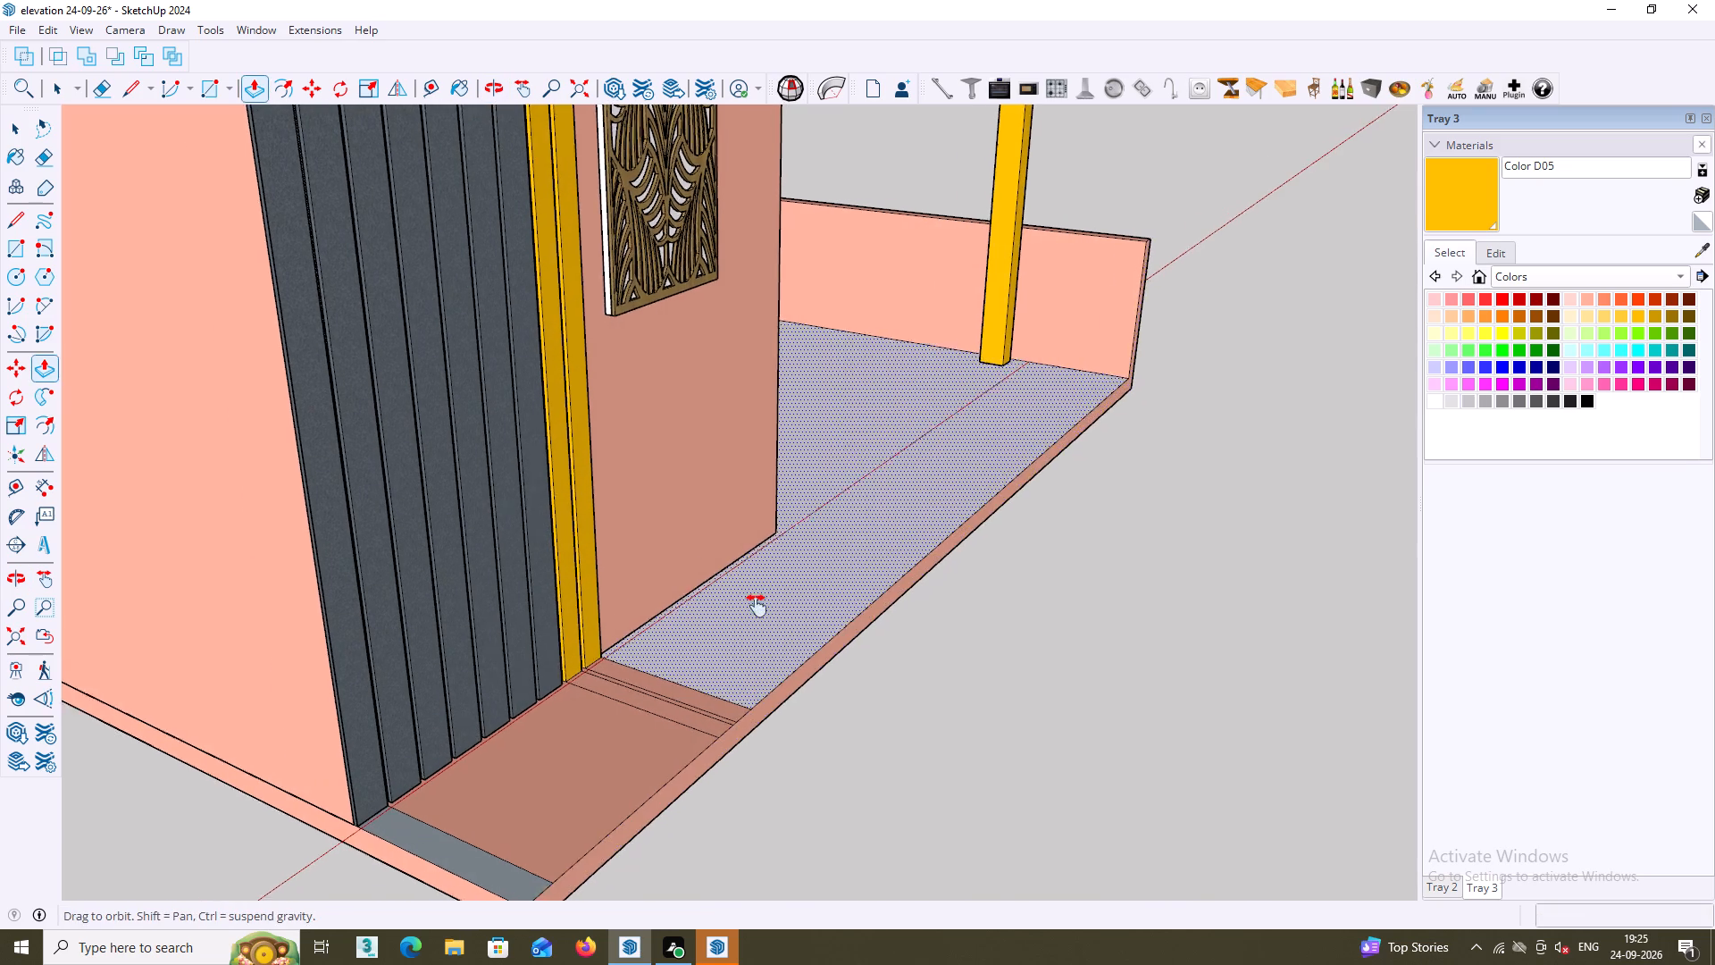
pyautogui.moveTo(757, 606); pyautogui.dragTo(691, 615, button='middle')
pyautogui.scroll(-7, 829, 502)
pyautogui.moveTo(1005, 461); pyautogui.dragTo(997, 474, button='middle')
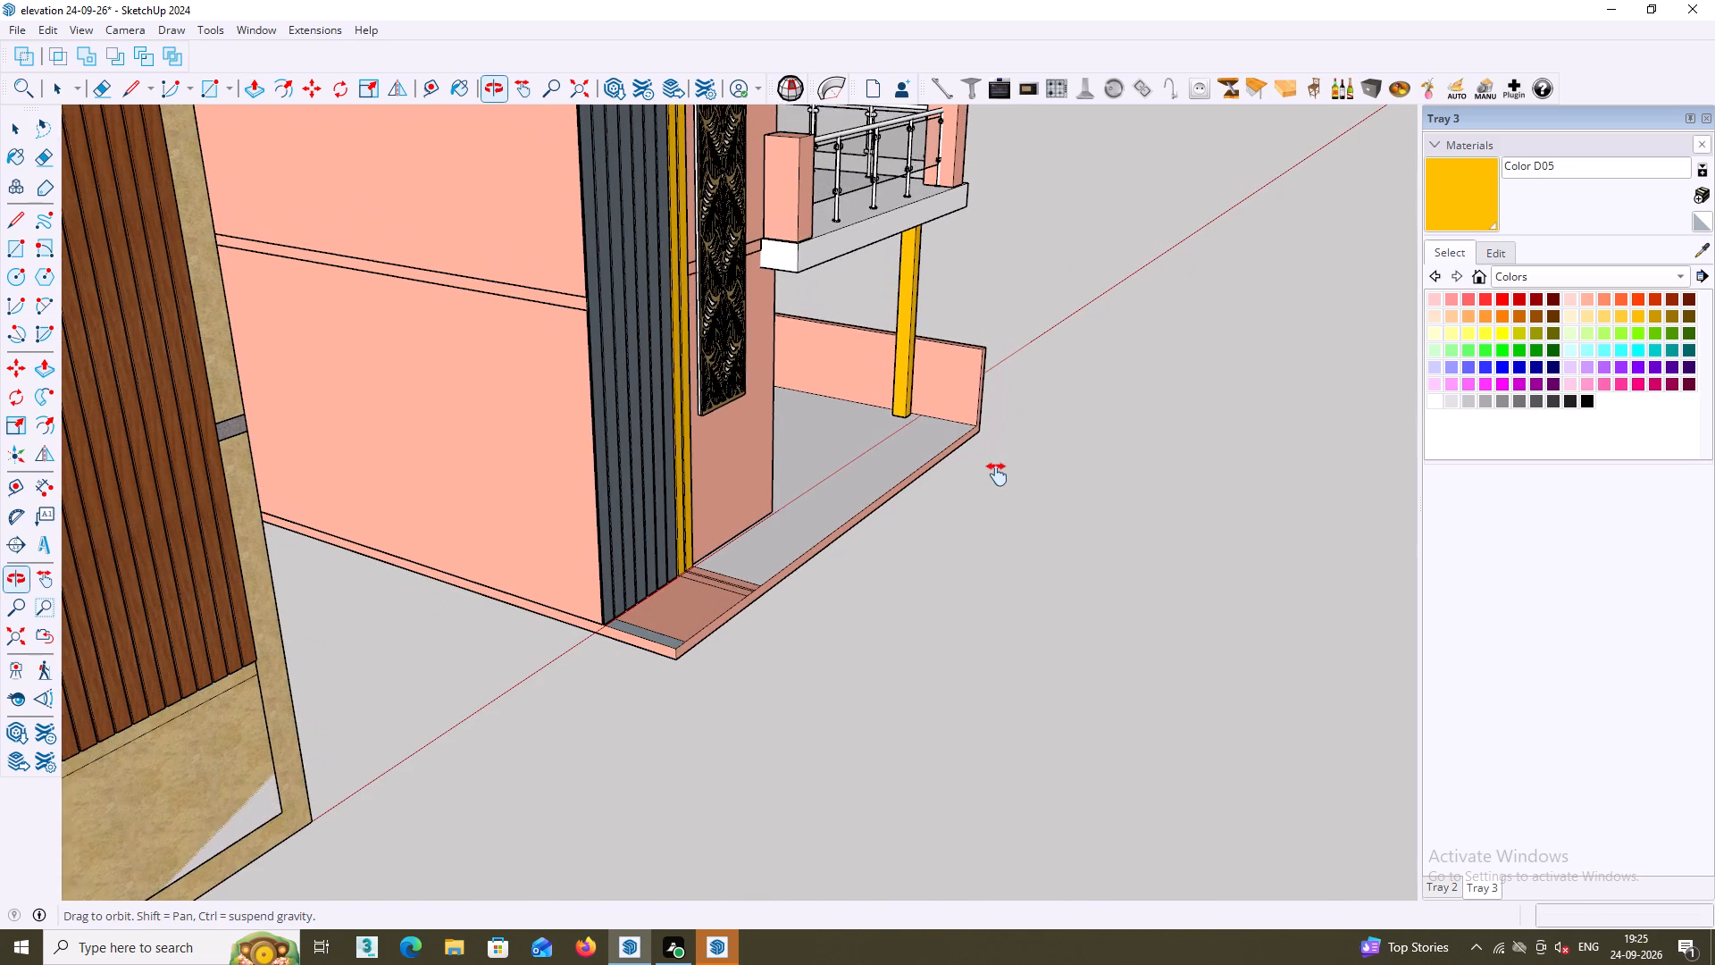
pyautogui.moveTo(997, 474); pyautogui.dragTo(990, 479, button='middle')
pyautogui.moveTo(903, 516); pyautogui.dragTo(939, 477, button='middle')
pyautogui.moveTo(963, 492); pyautogui.dragTo(941, 512, button='middle')
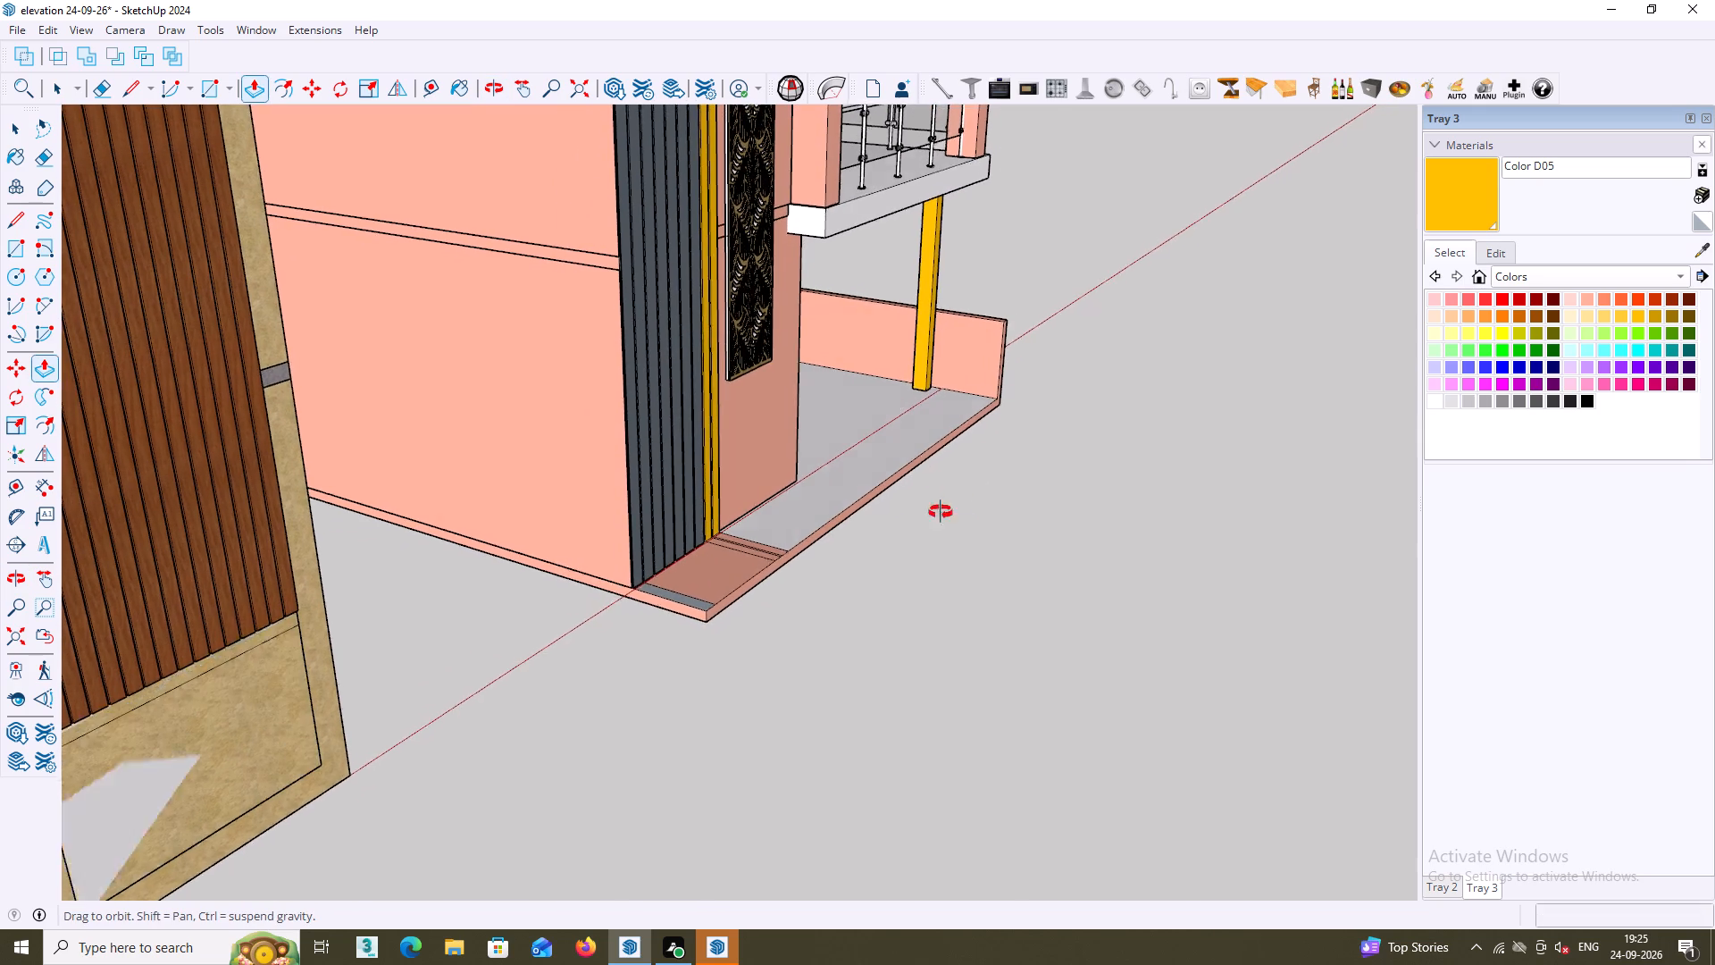
pyautogui.moveTo(941, 512); pyautogui.dragTo(852, 538, button='middle')
pyautogui.scroll(-3, 854, 520)
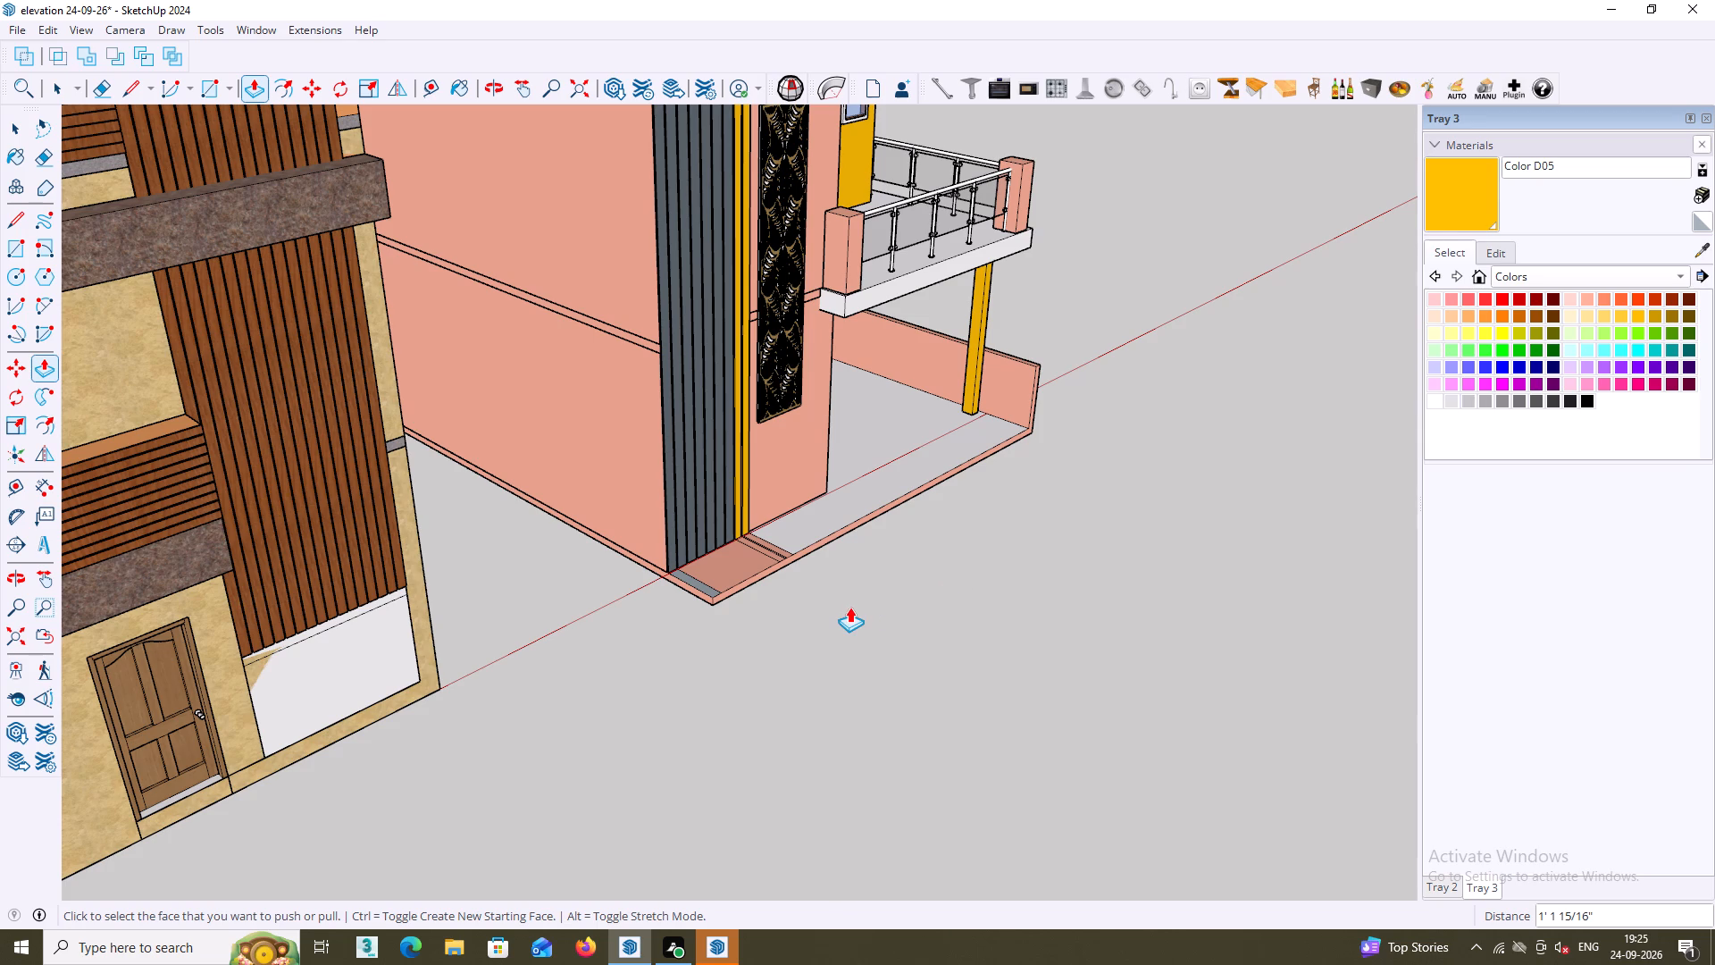
# Push/Pull the front face of the floor edge and parapet outward by a further 2' 7" or so.
pyautogui.moveTo(825, 614); pyautogui.dragTo(855, 621, button='middle')
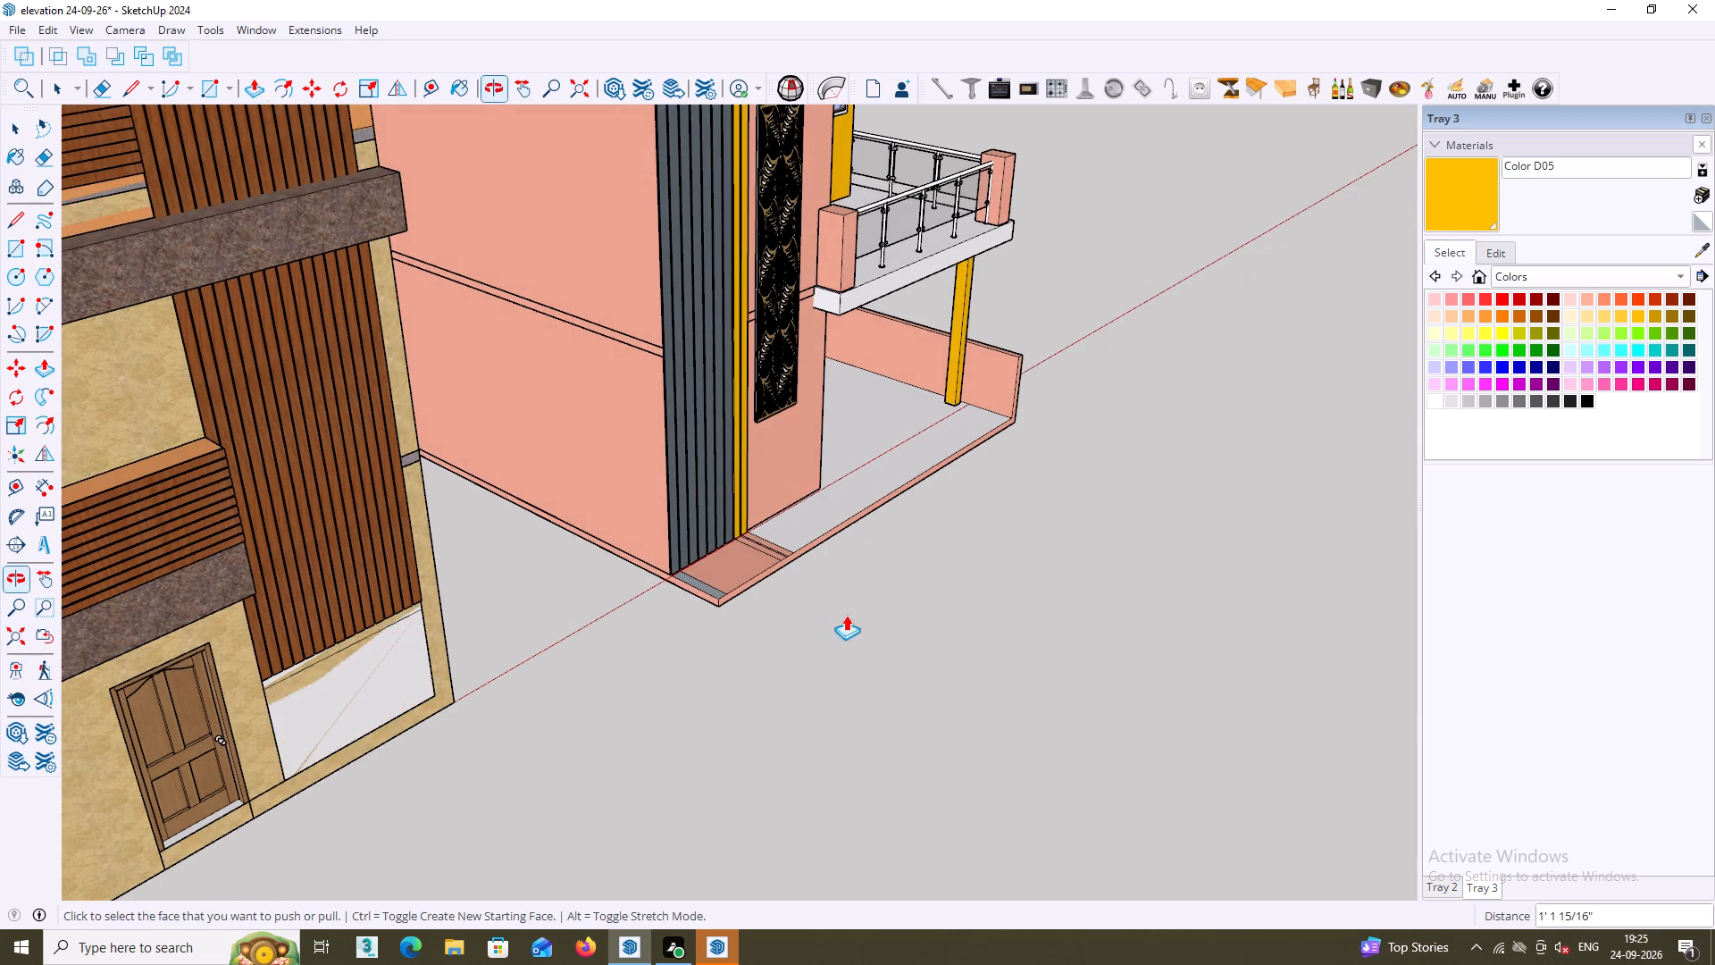
pyautogui.scroll(3, 792, 582)
pyautogui.click(776, 558)
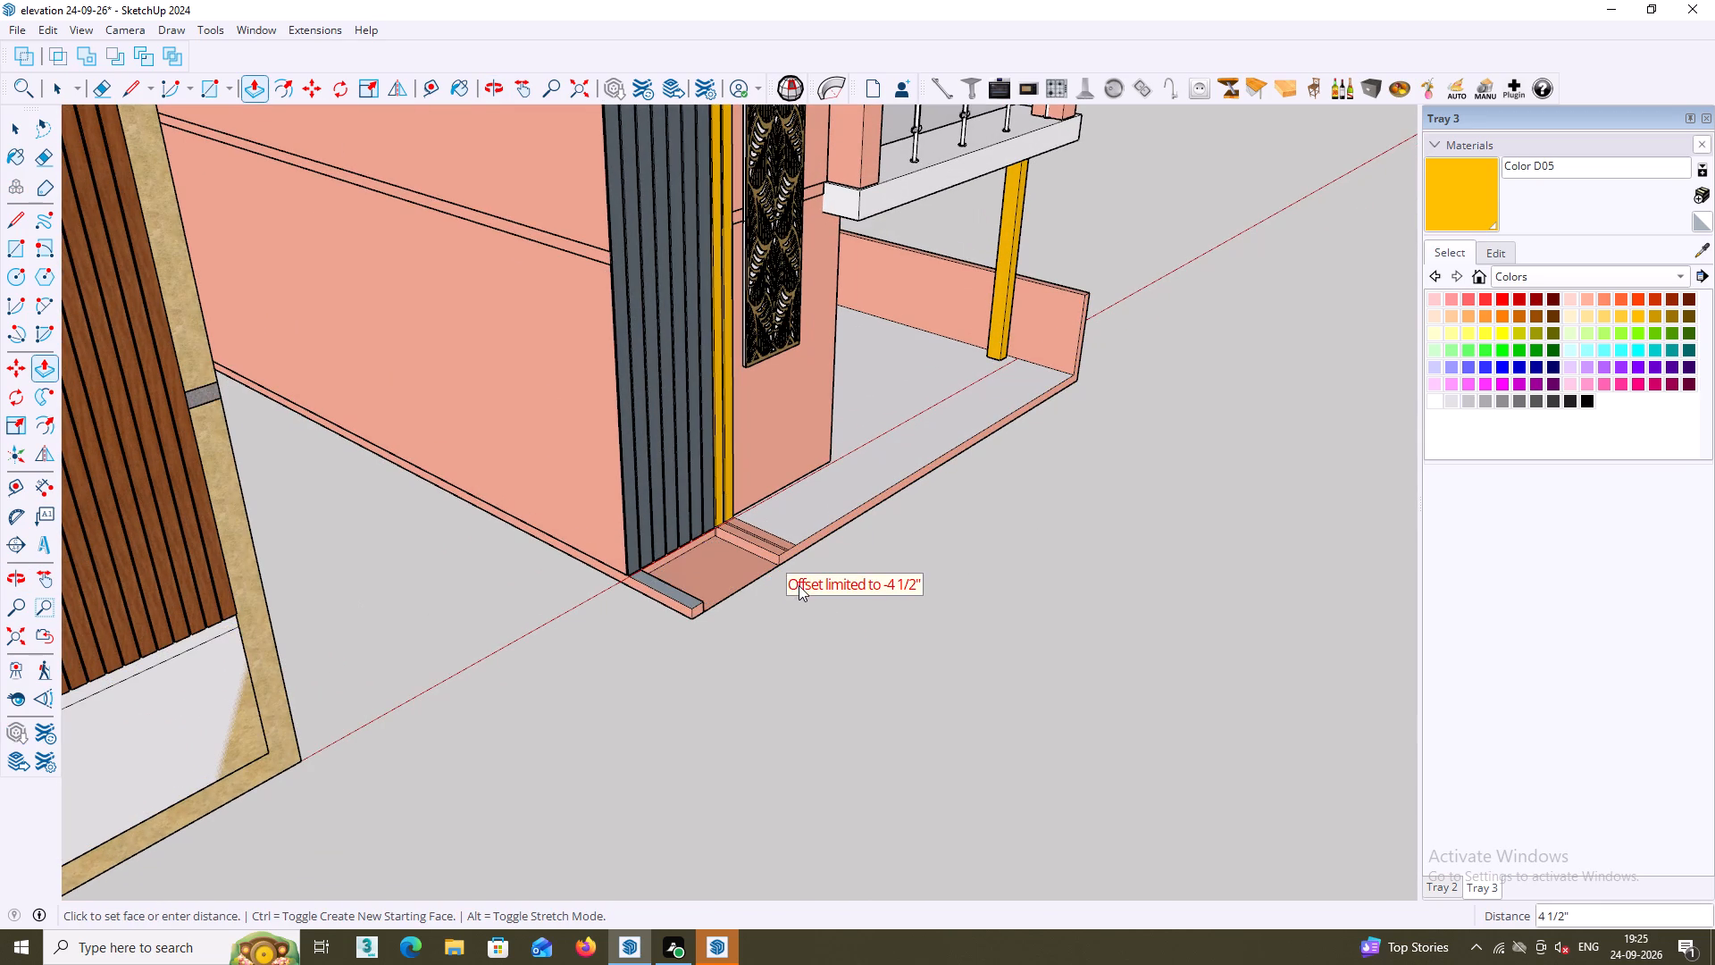
pyautogui.press('Escape')
pyautogui.scroll(3, 779, 558)
pyautogui.doubleClick(779, 557)
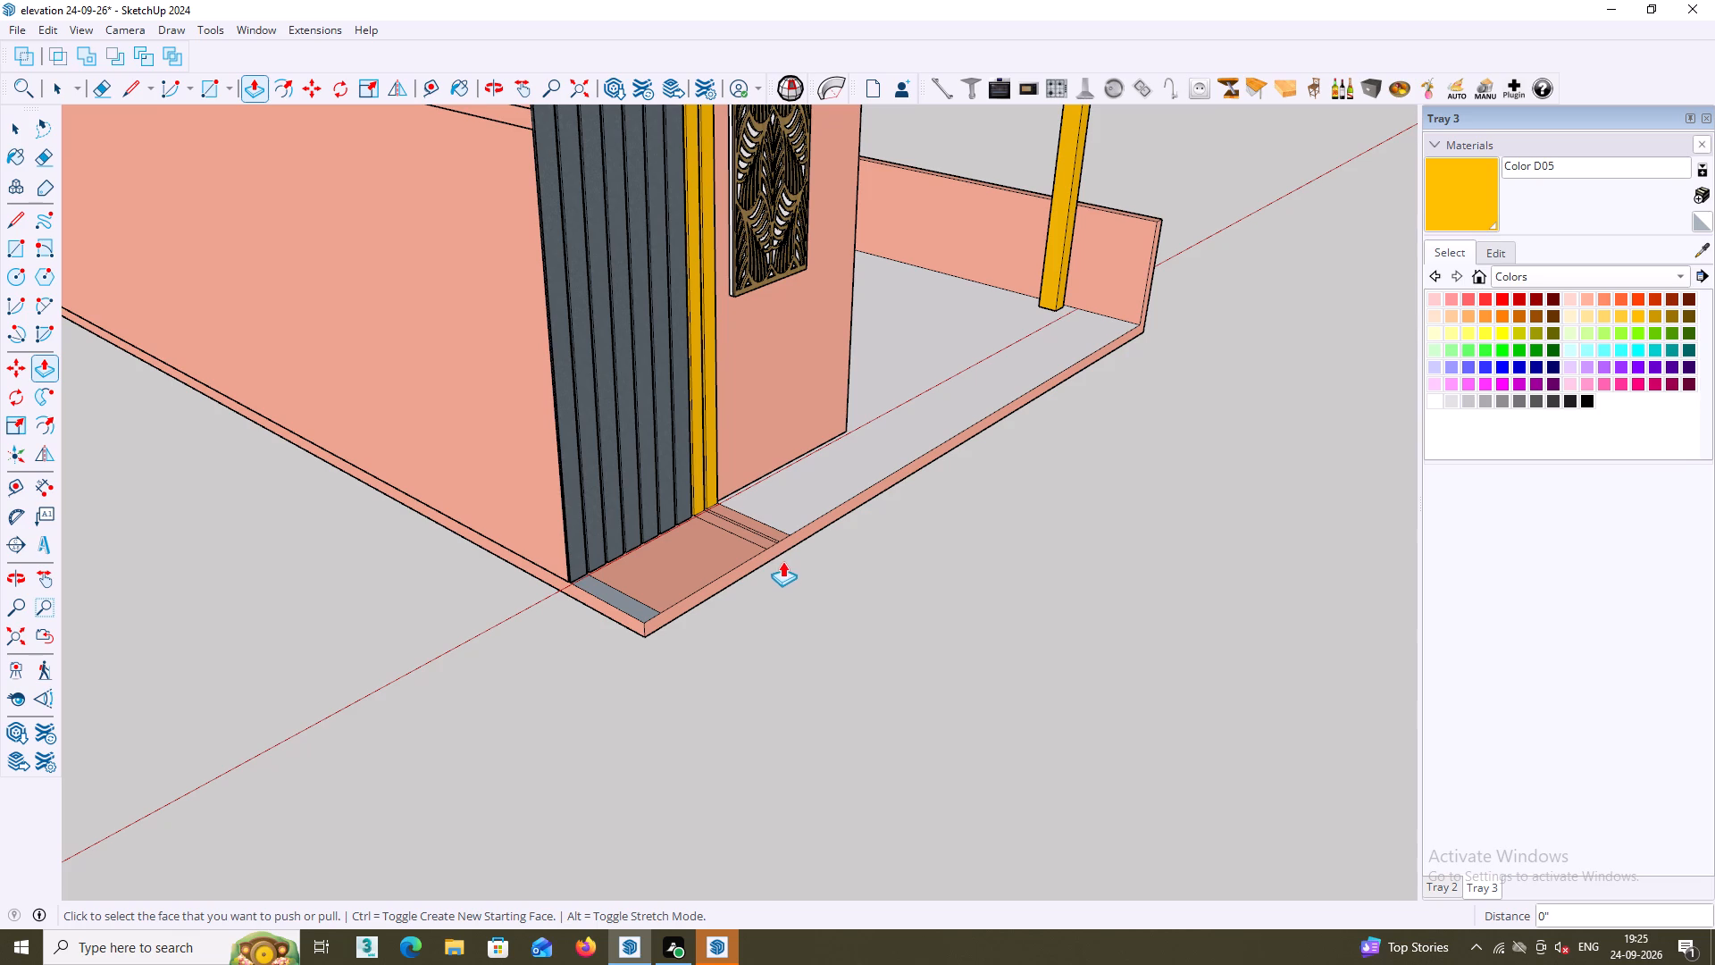
pyautogui.click(774, 548)
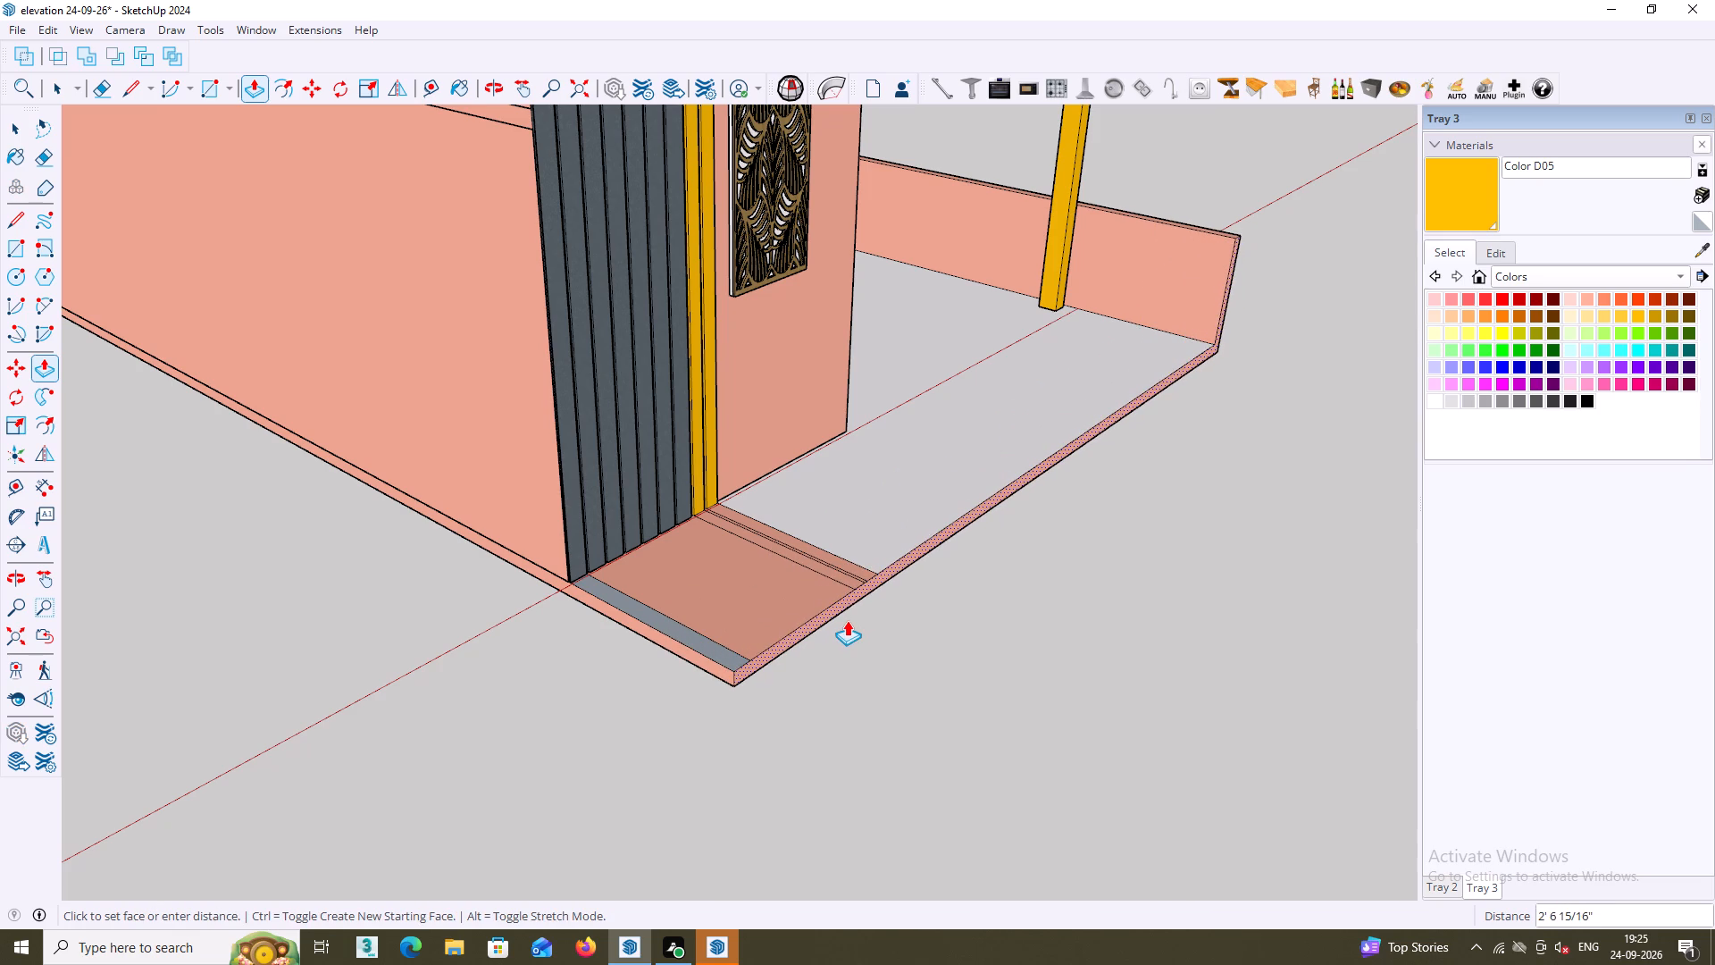
pyautogui.doubleClick(847, 620)
# Draw a rectangle about 4' 11" by 6" over the grey strip at the floor extension's end, beside the grey slatted wall.
pyautogui.moveTo(855, 611); pyautogui.dragTo(891, 587, button='middle')
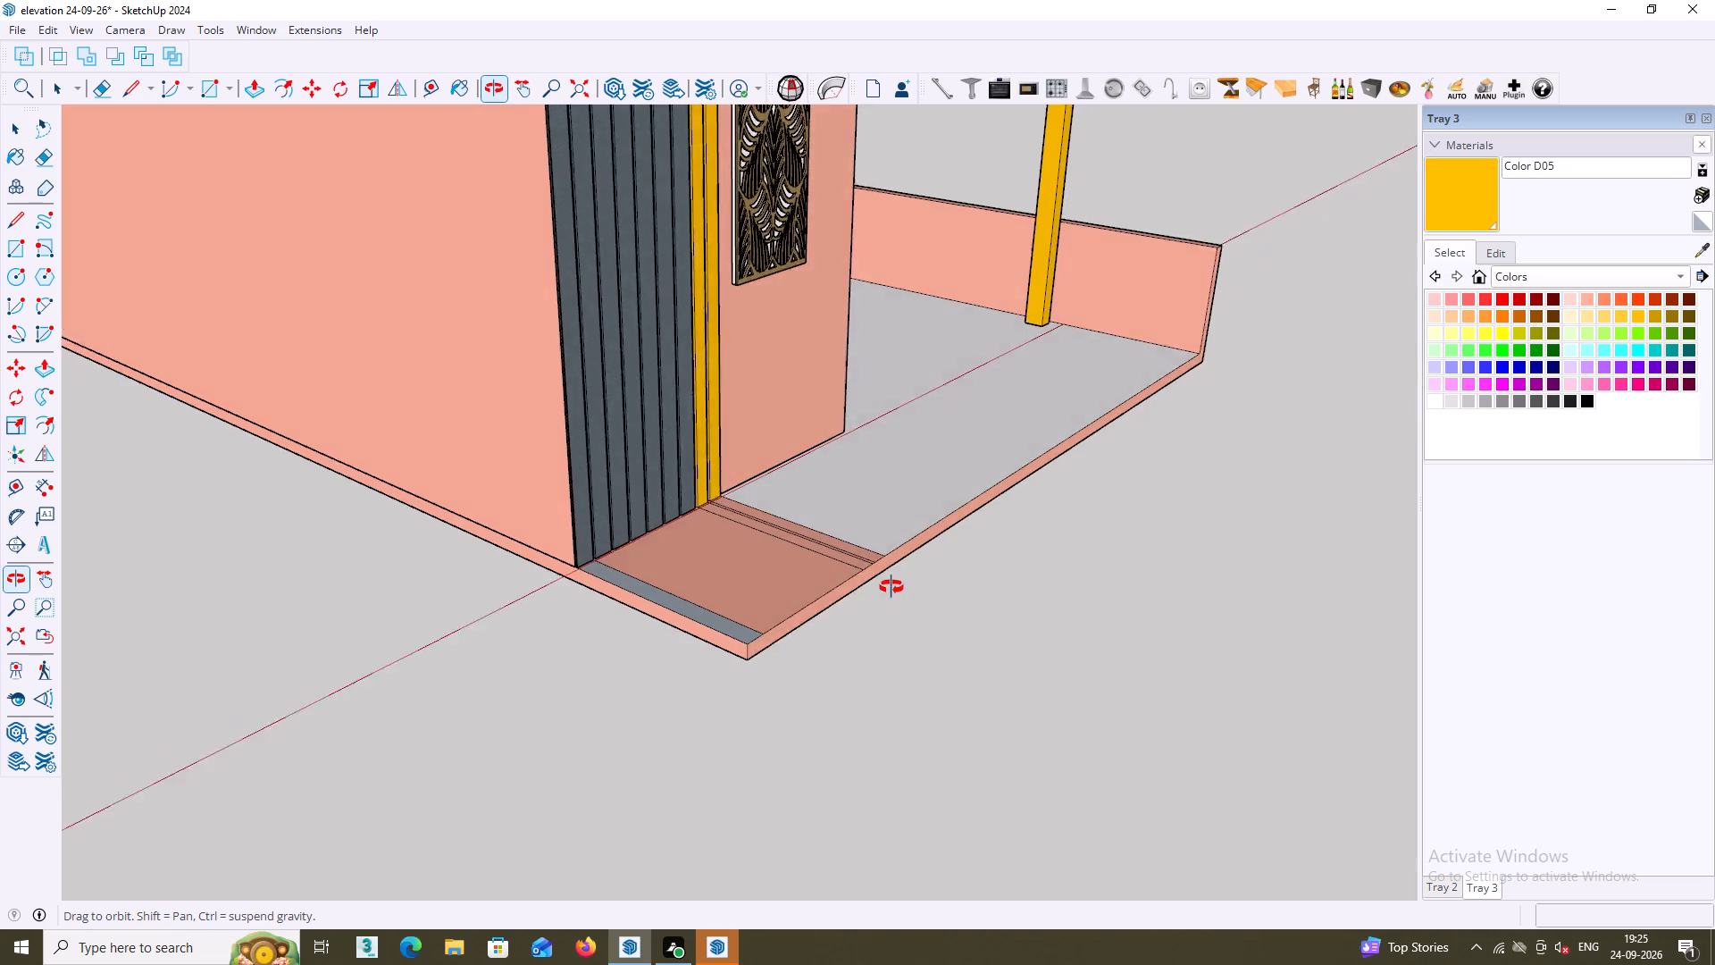
pyautogui.moveTo(891, 587); pyautogui.dragTo(924, 599, button='middle')
pyautogui.moveTo(838, 610); pyautogui.dragTo(878, 599, button='middle')
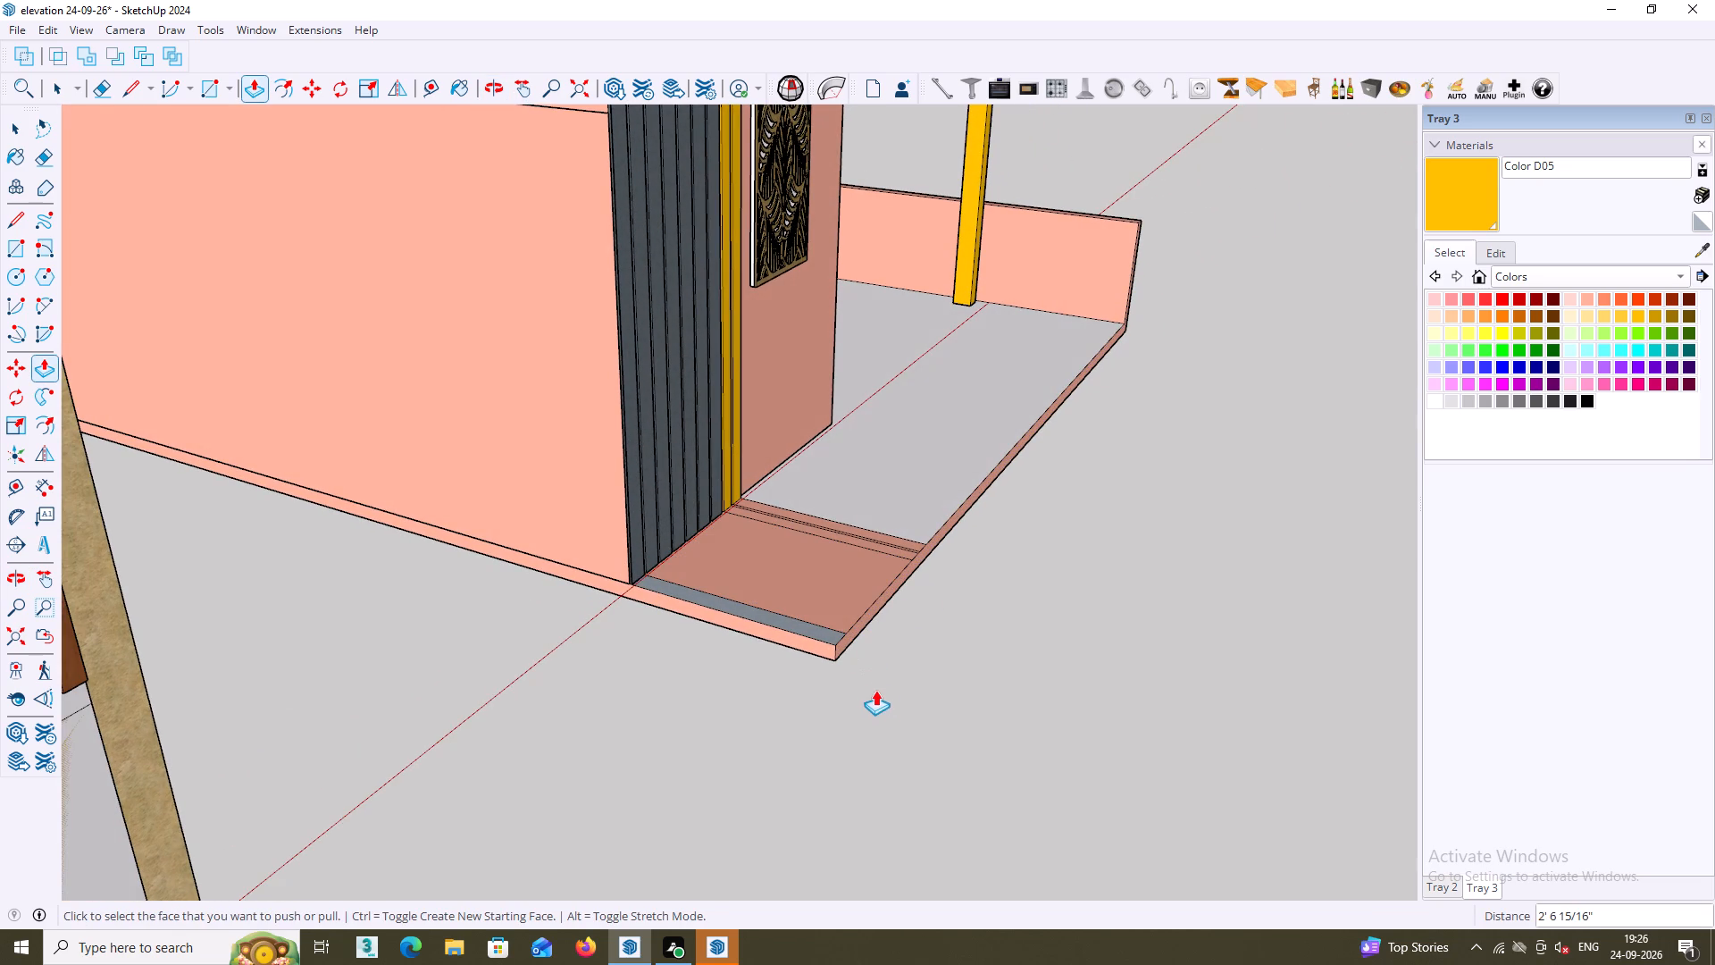
pyautogui.press('r')
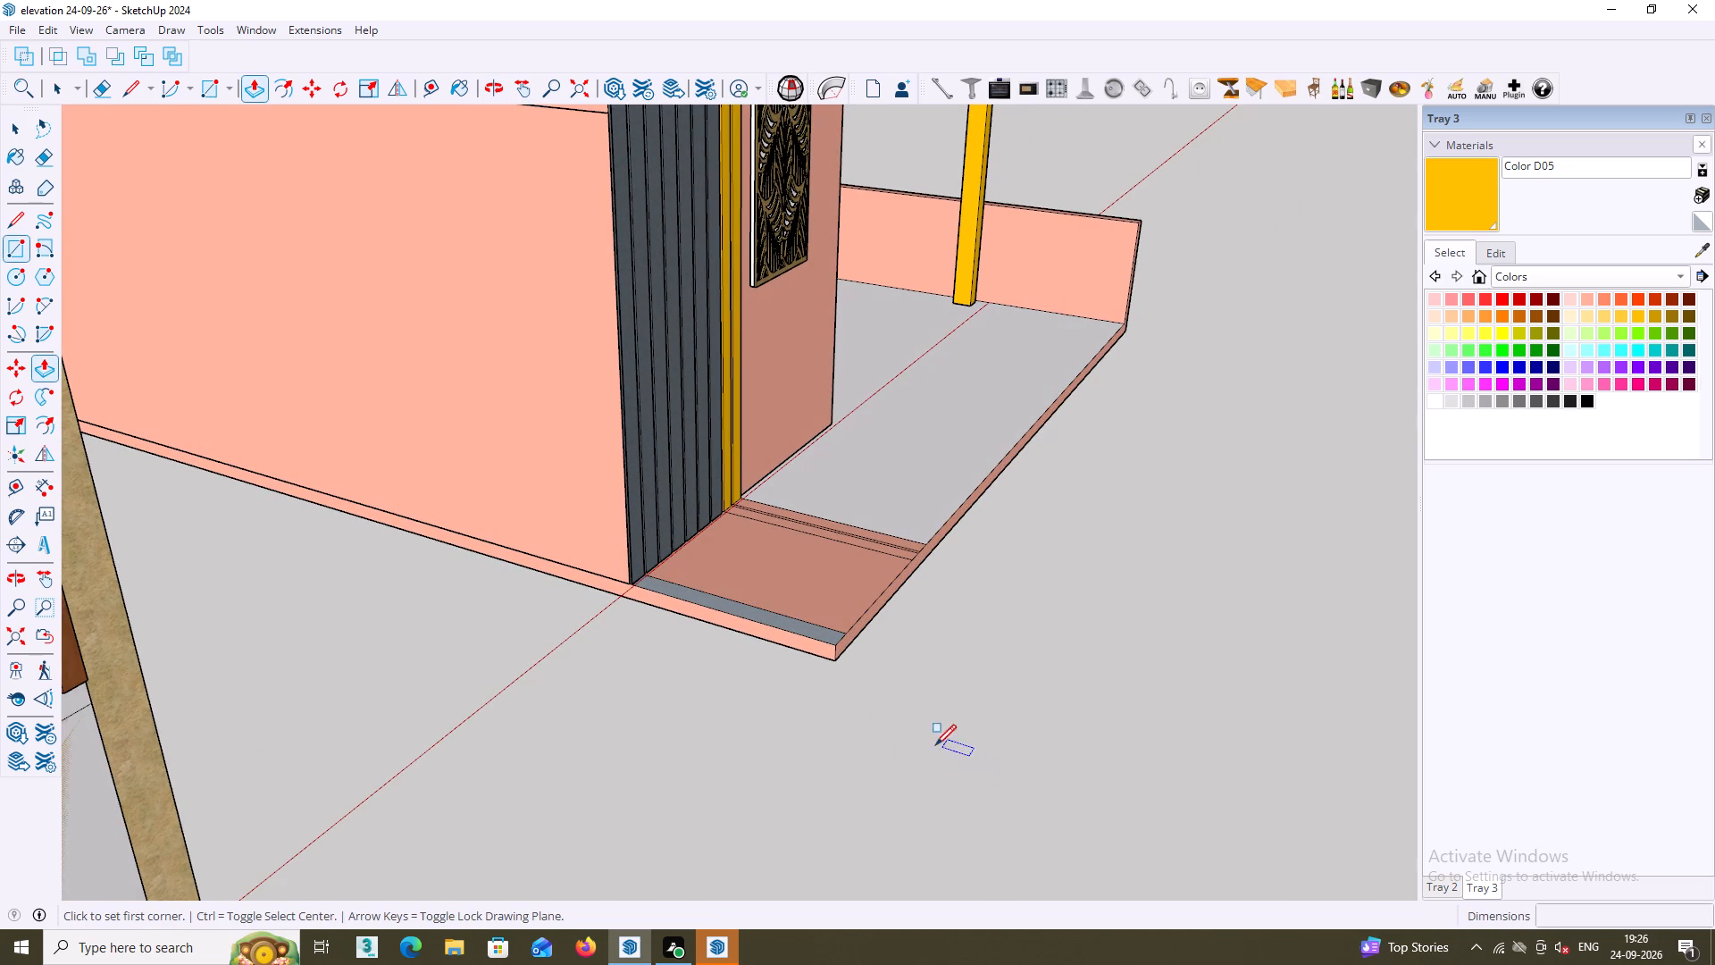
pyautogui.scroll(4, 858, 703)
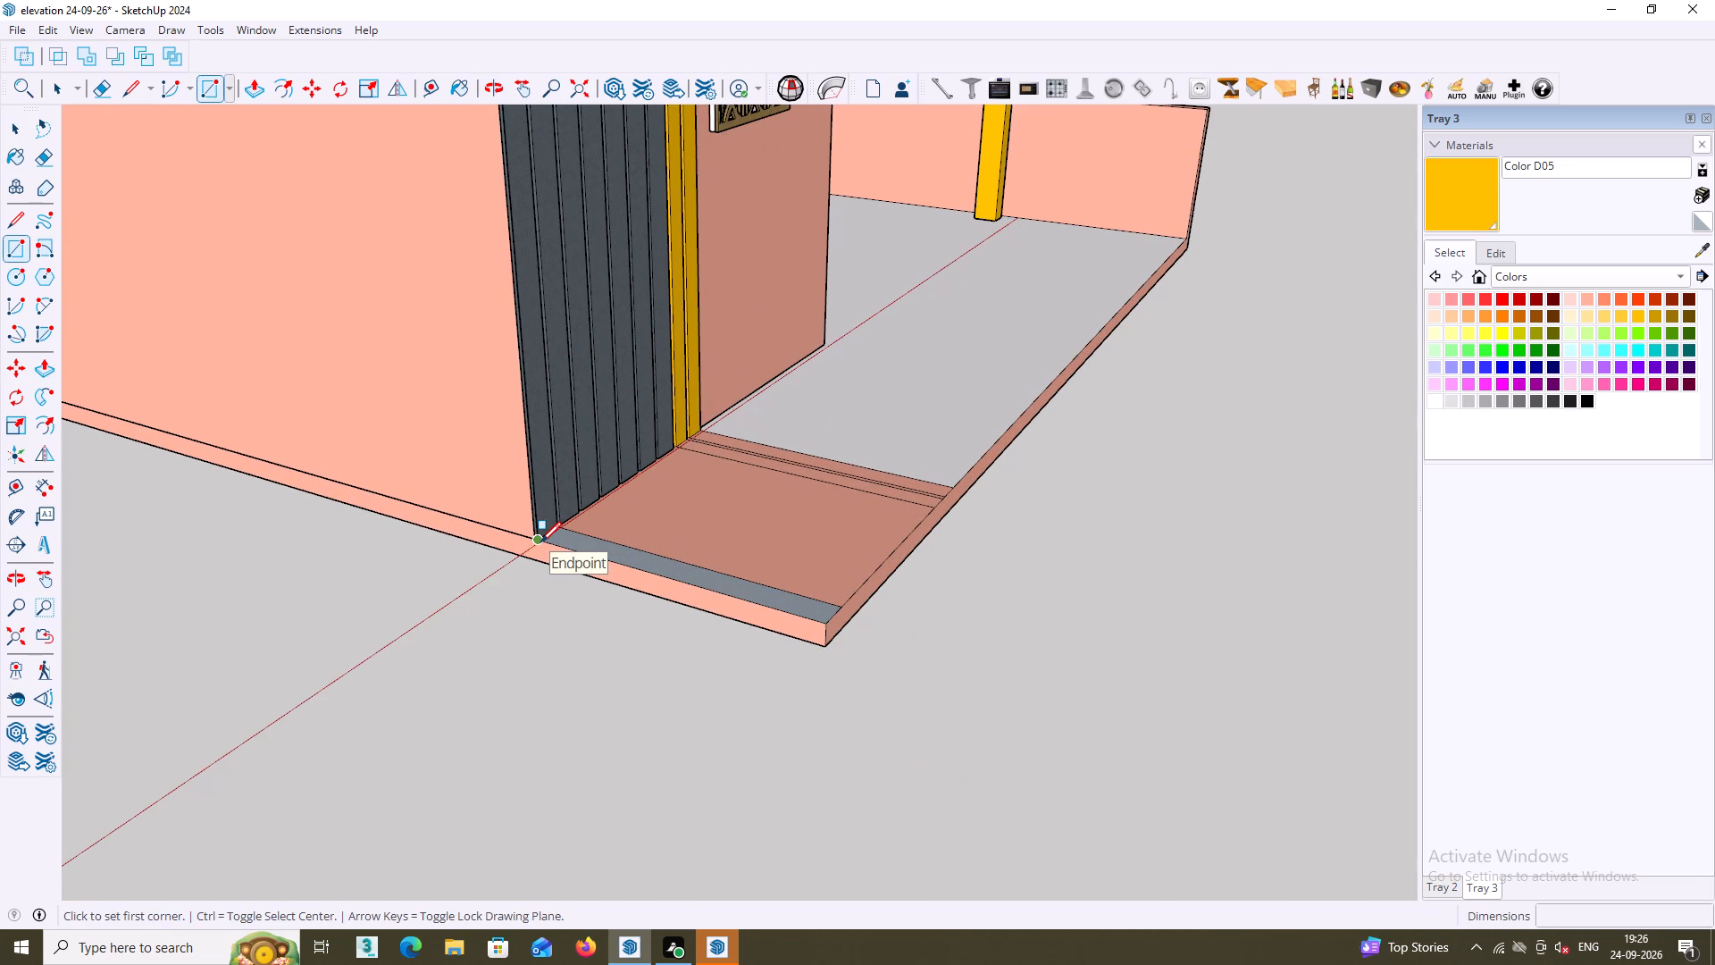
pyautogui.click(540, 542)
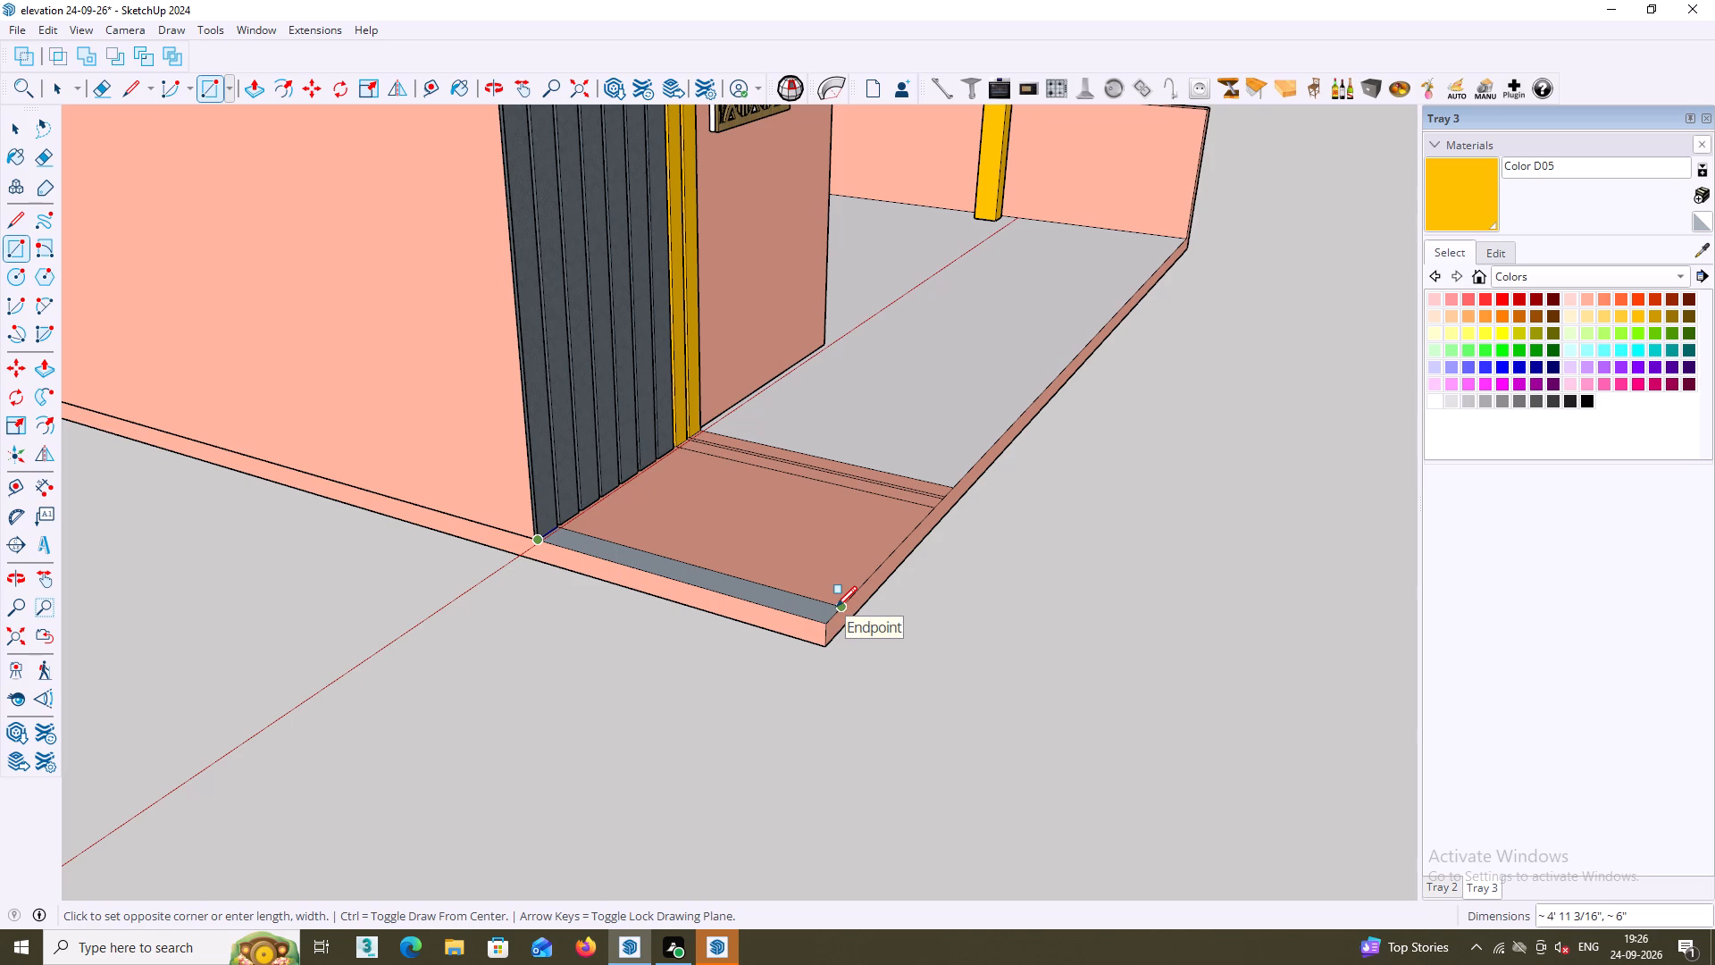
pyautogui.click(836, 607)
# Push/Pull the new rectangle upward 3' 6" to form a side parapet matching the opposite parapet's height.
pyautogui.press('p')
pyautogui.click(792, 594)
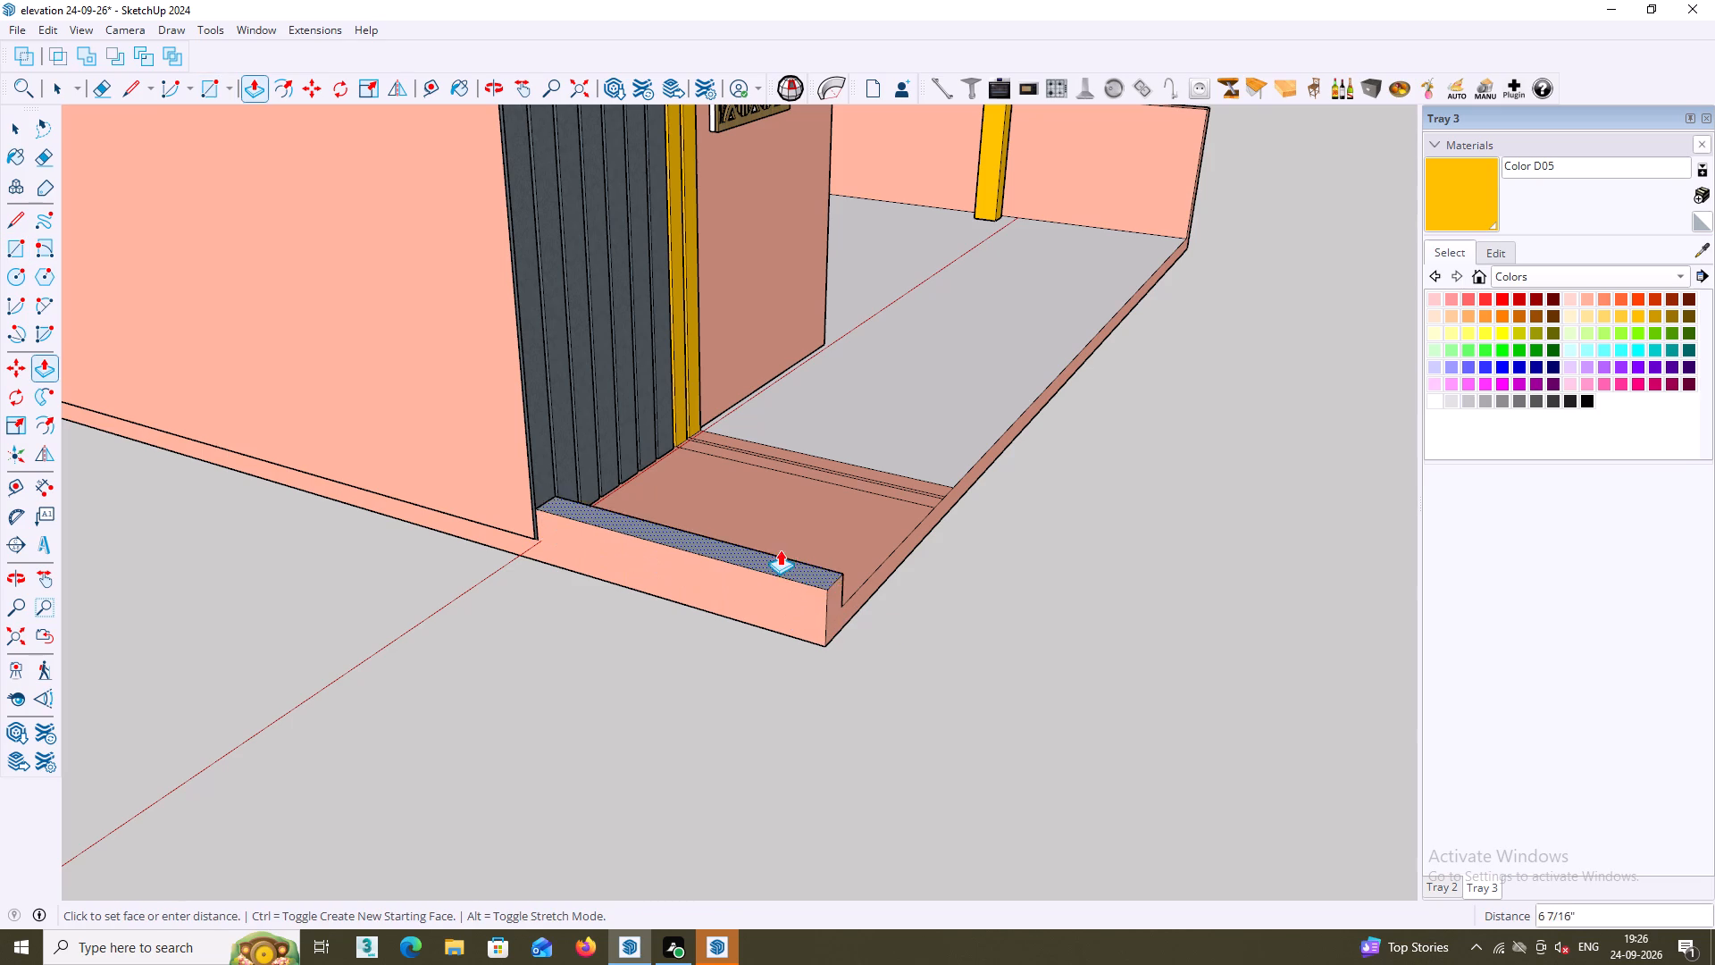
pyautogui.scroll(-8, 739, 409)
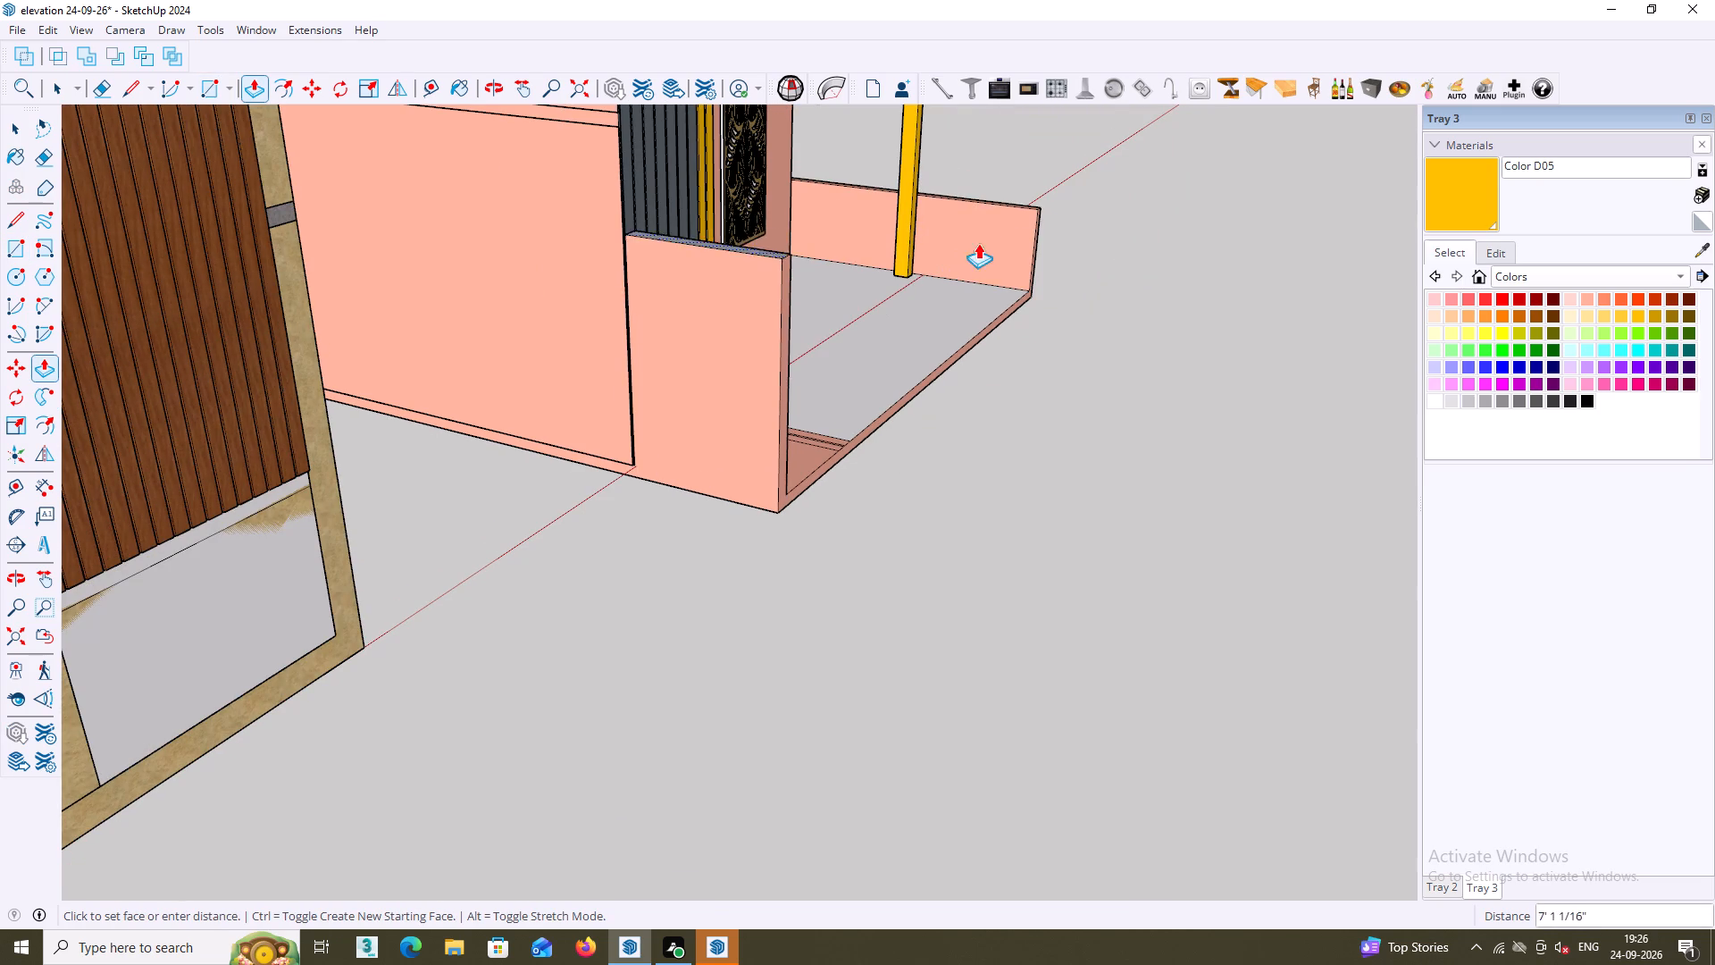
pyautogui.click(1041, 206)
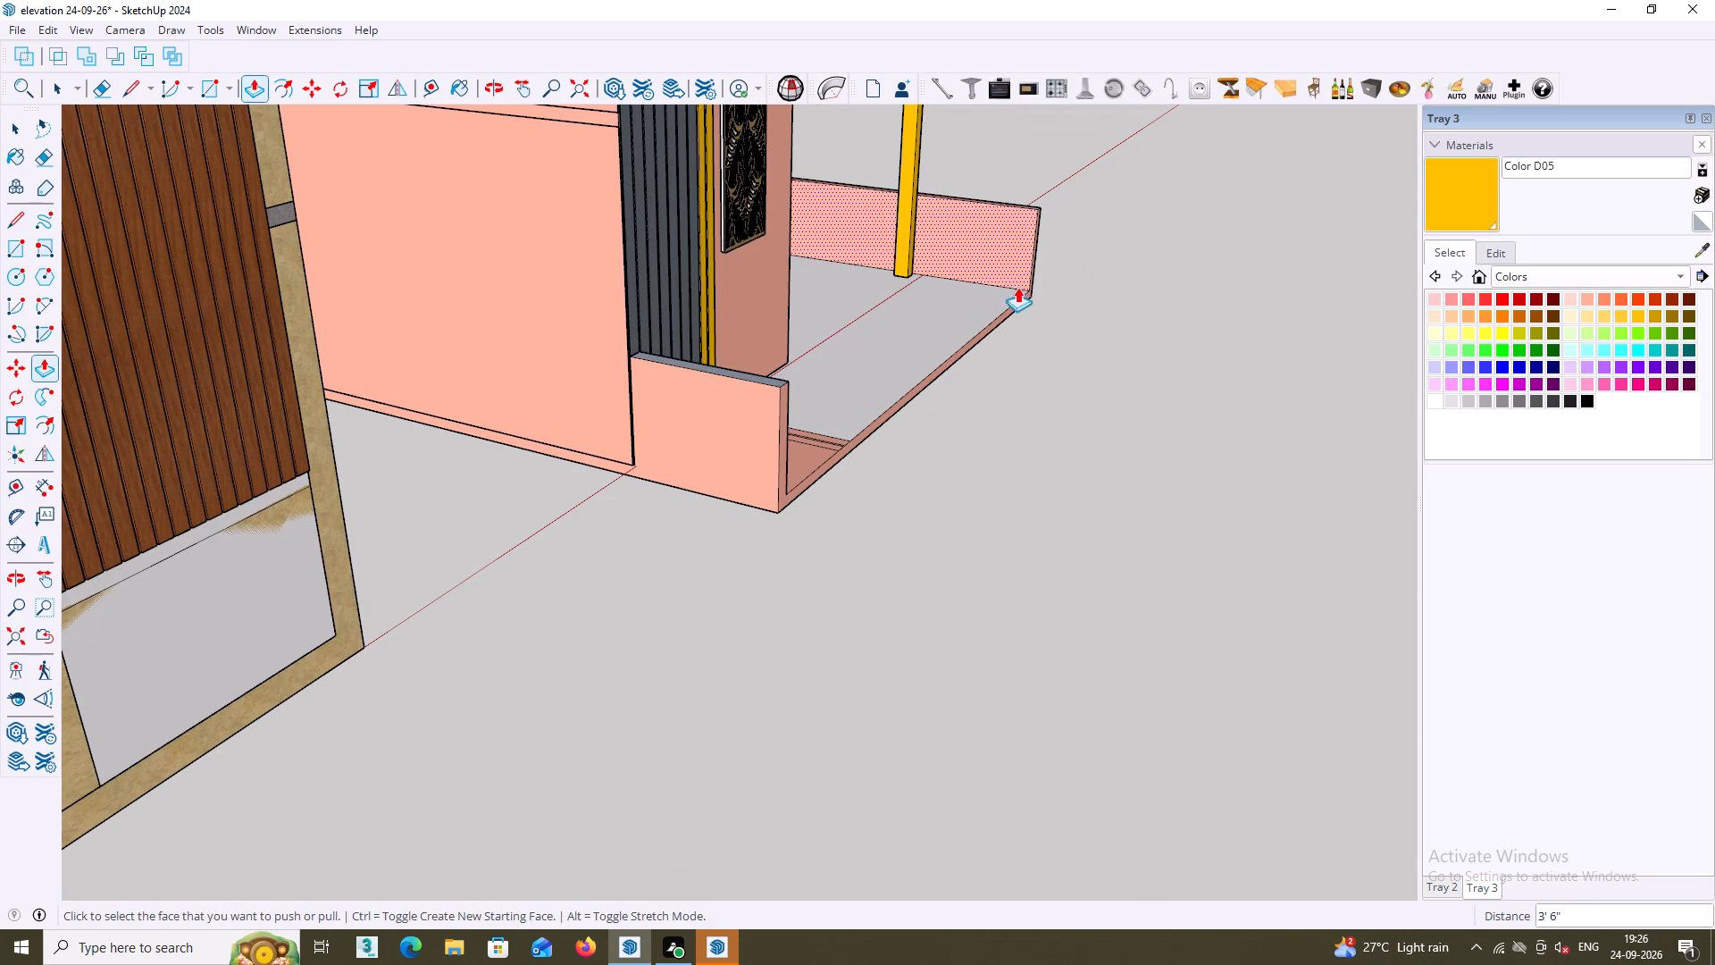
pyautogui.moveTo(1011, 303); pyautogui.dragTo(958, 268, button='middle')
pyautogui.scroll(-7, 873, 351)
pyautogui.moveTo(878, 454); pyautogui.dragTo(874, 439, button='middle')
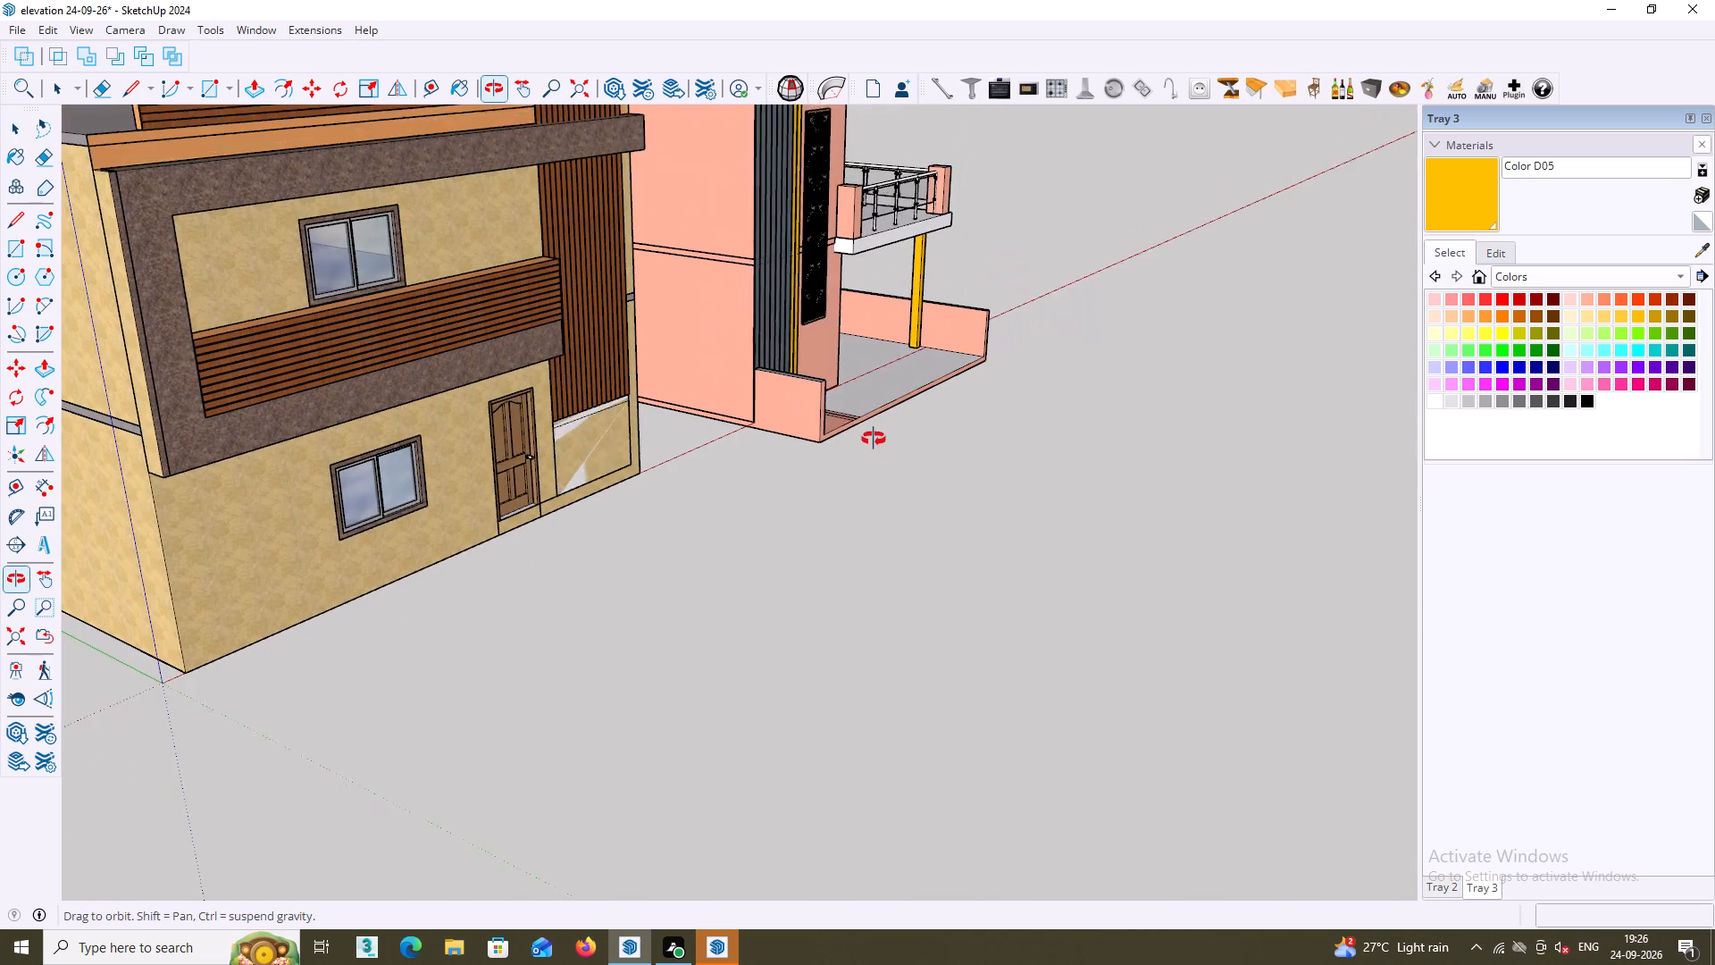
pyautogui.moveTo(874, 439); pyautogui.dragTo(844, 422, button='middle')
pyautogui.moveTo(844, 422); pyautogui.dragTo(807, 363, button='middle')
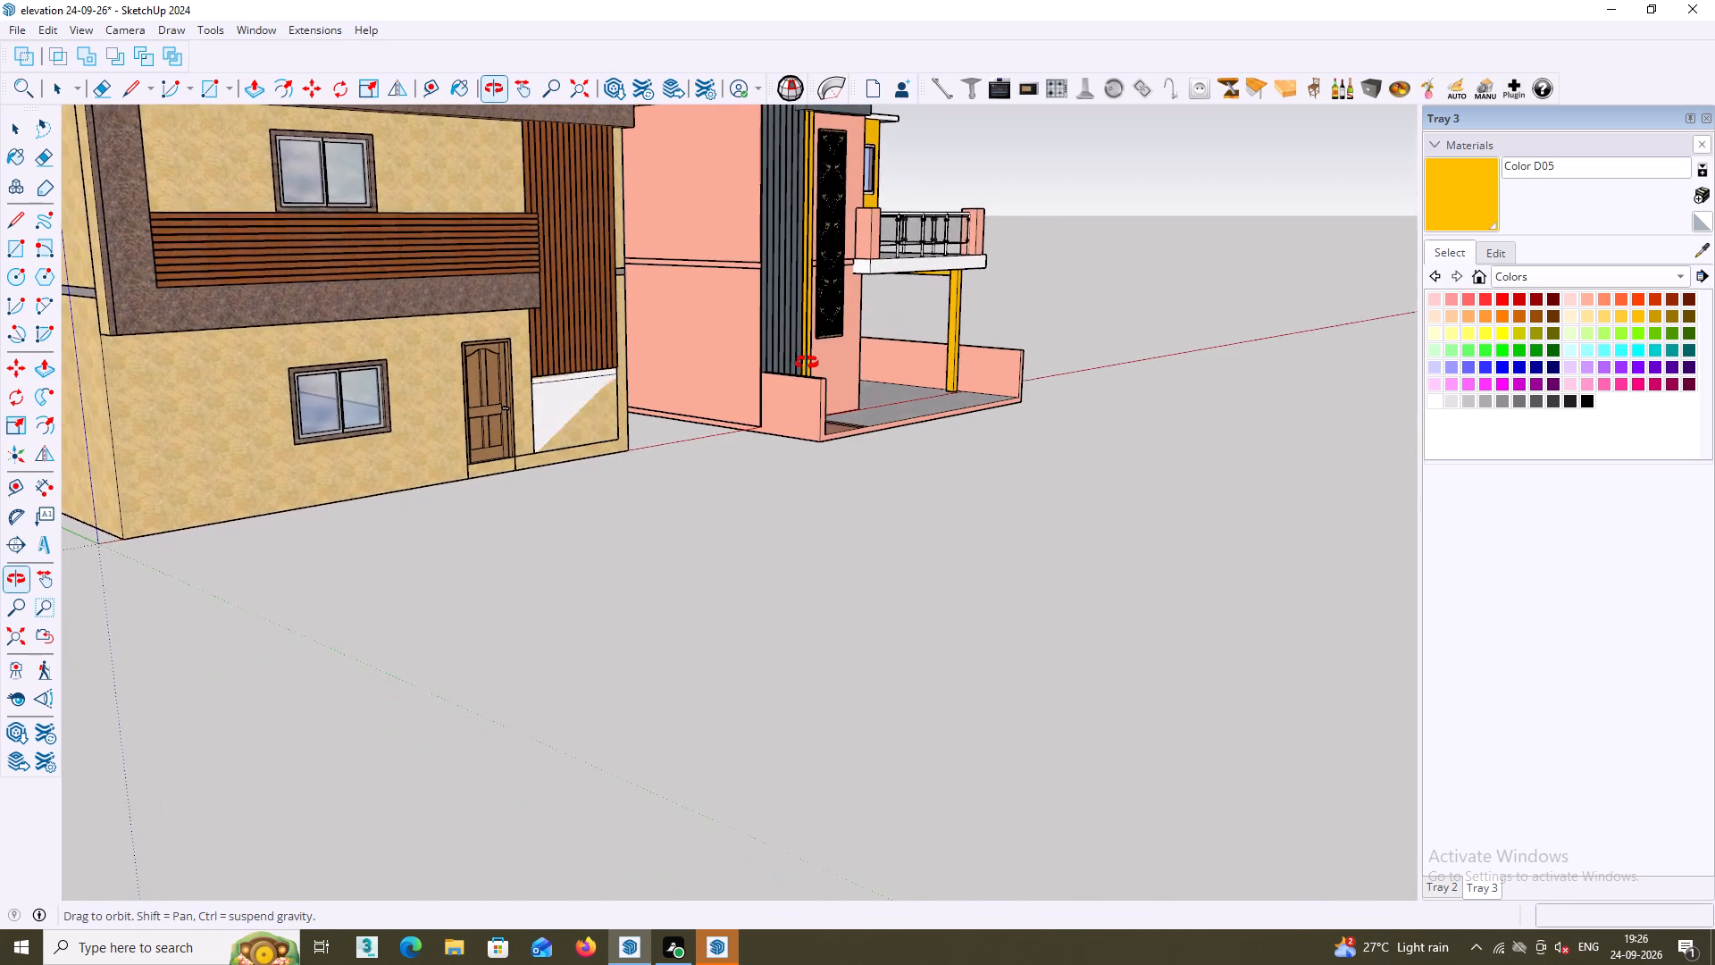
# Erase the leftover parallel lines crossing the porch floor extension in front of the yellow strips.
pyautogui.moveTo(807, 363); pyautogui.dragTo(840, 408, button='middle')
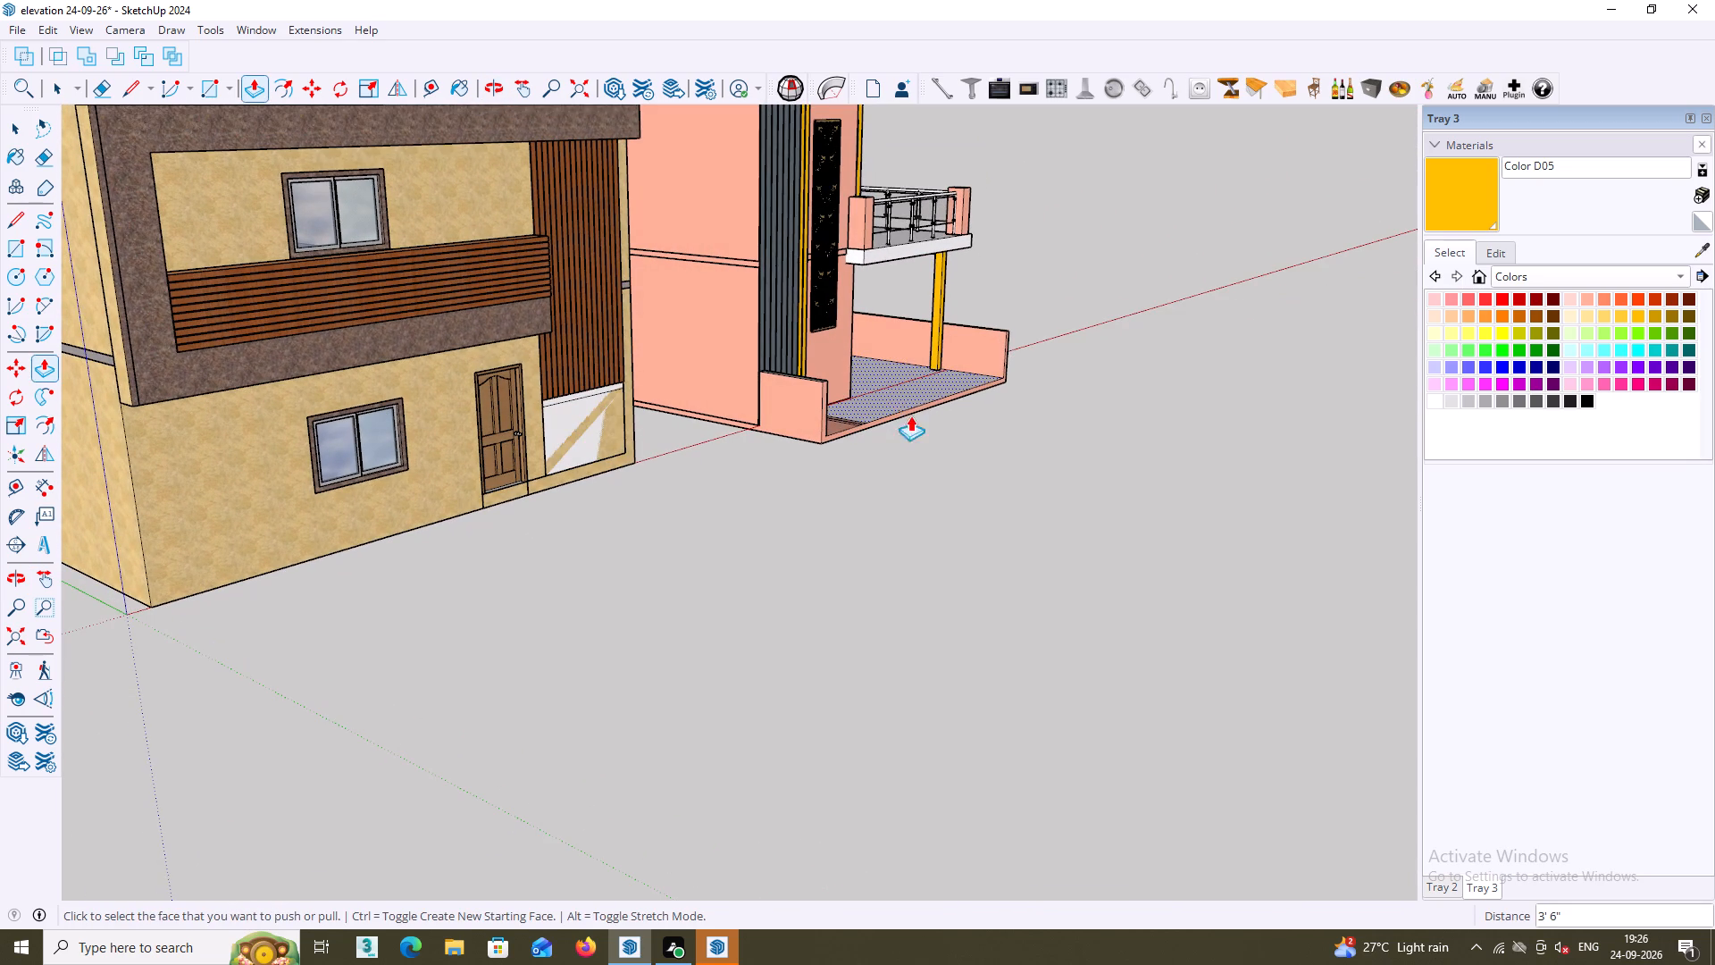
pyautogui.press('Escape')
pyautogui.press('Escape')
pyautogui.press('Escape')
pyautogui.moveTo(934, 438); pyautogui.dragTo(853, 443, button='middle')
pyautogui.keyDown('shift'); pyautogui.moveTo(885, 462); pyautogui.dragTo(633, 476, button='middle'); pyautogui.keyUp('shift')
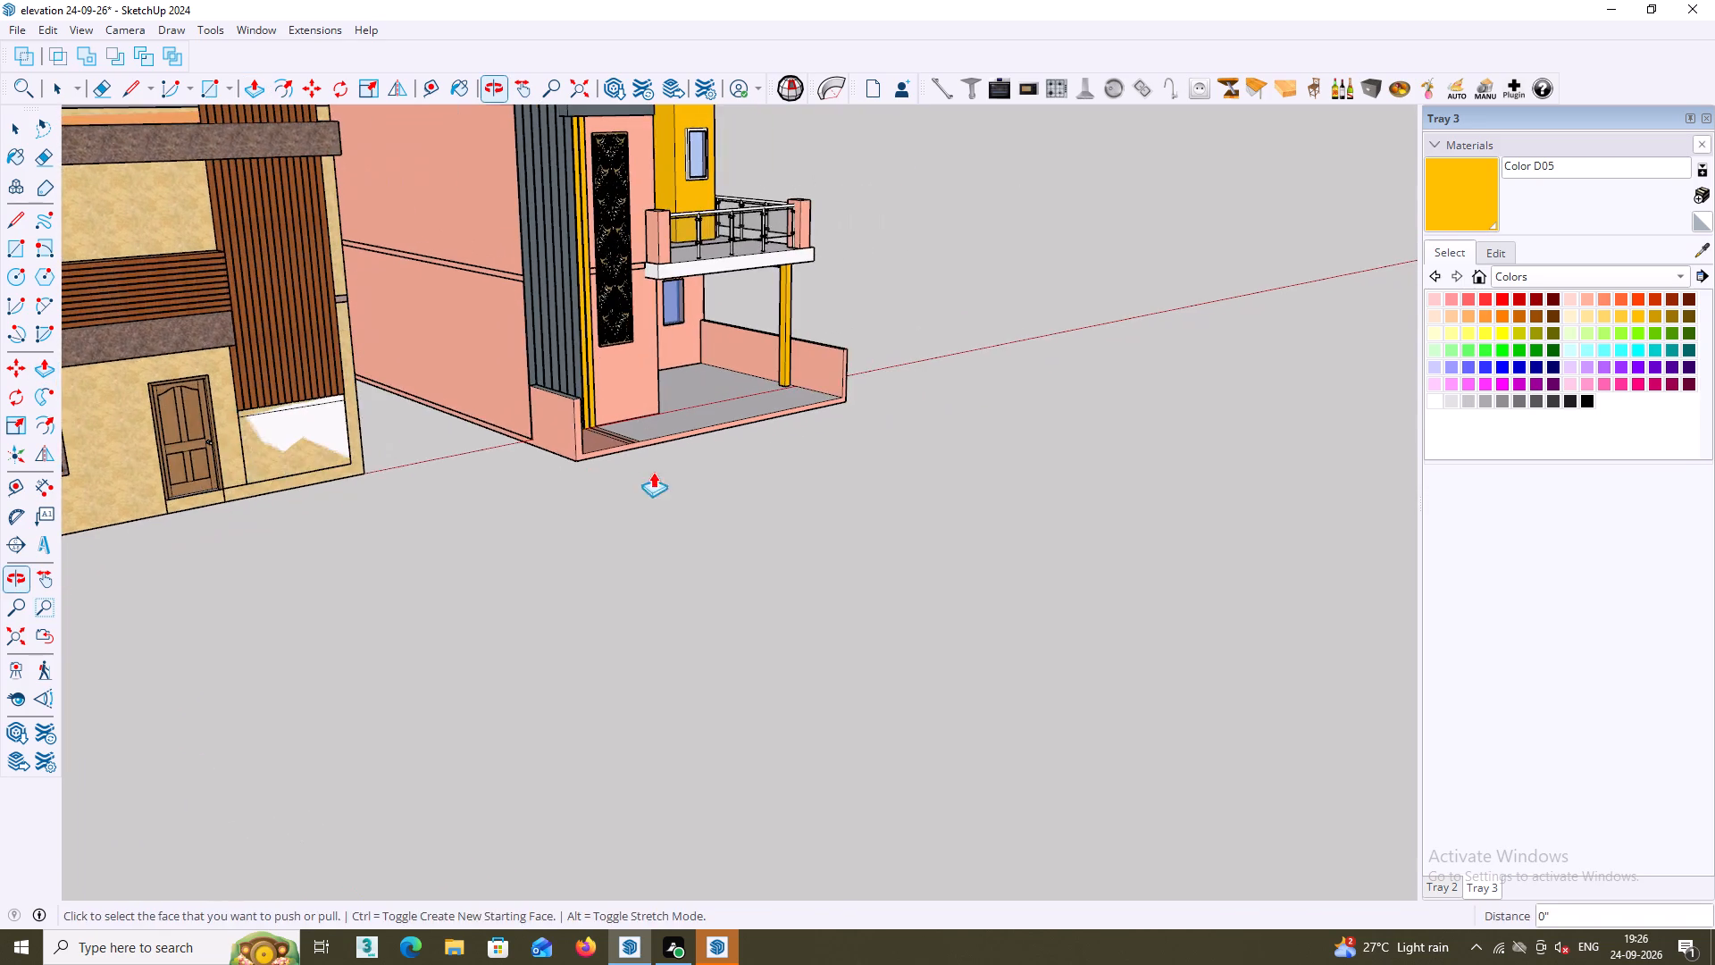
pyautogui.moveTo(653, 472); pyautogui.dragTo(622, 600, button='middle')
pyautogui.scroll(4, 619, 491)
pyautogui.moveTo(621, 458); pyautogui.dragTo(620, 641, button='middle')
pyautogui.press('space')
pyautogui.scroll(2, 615, 469)
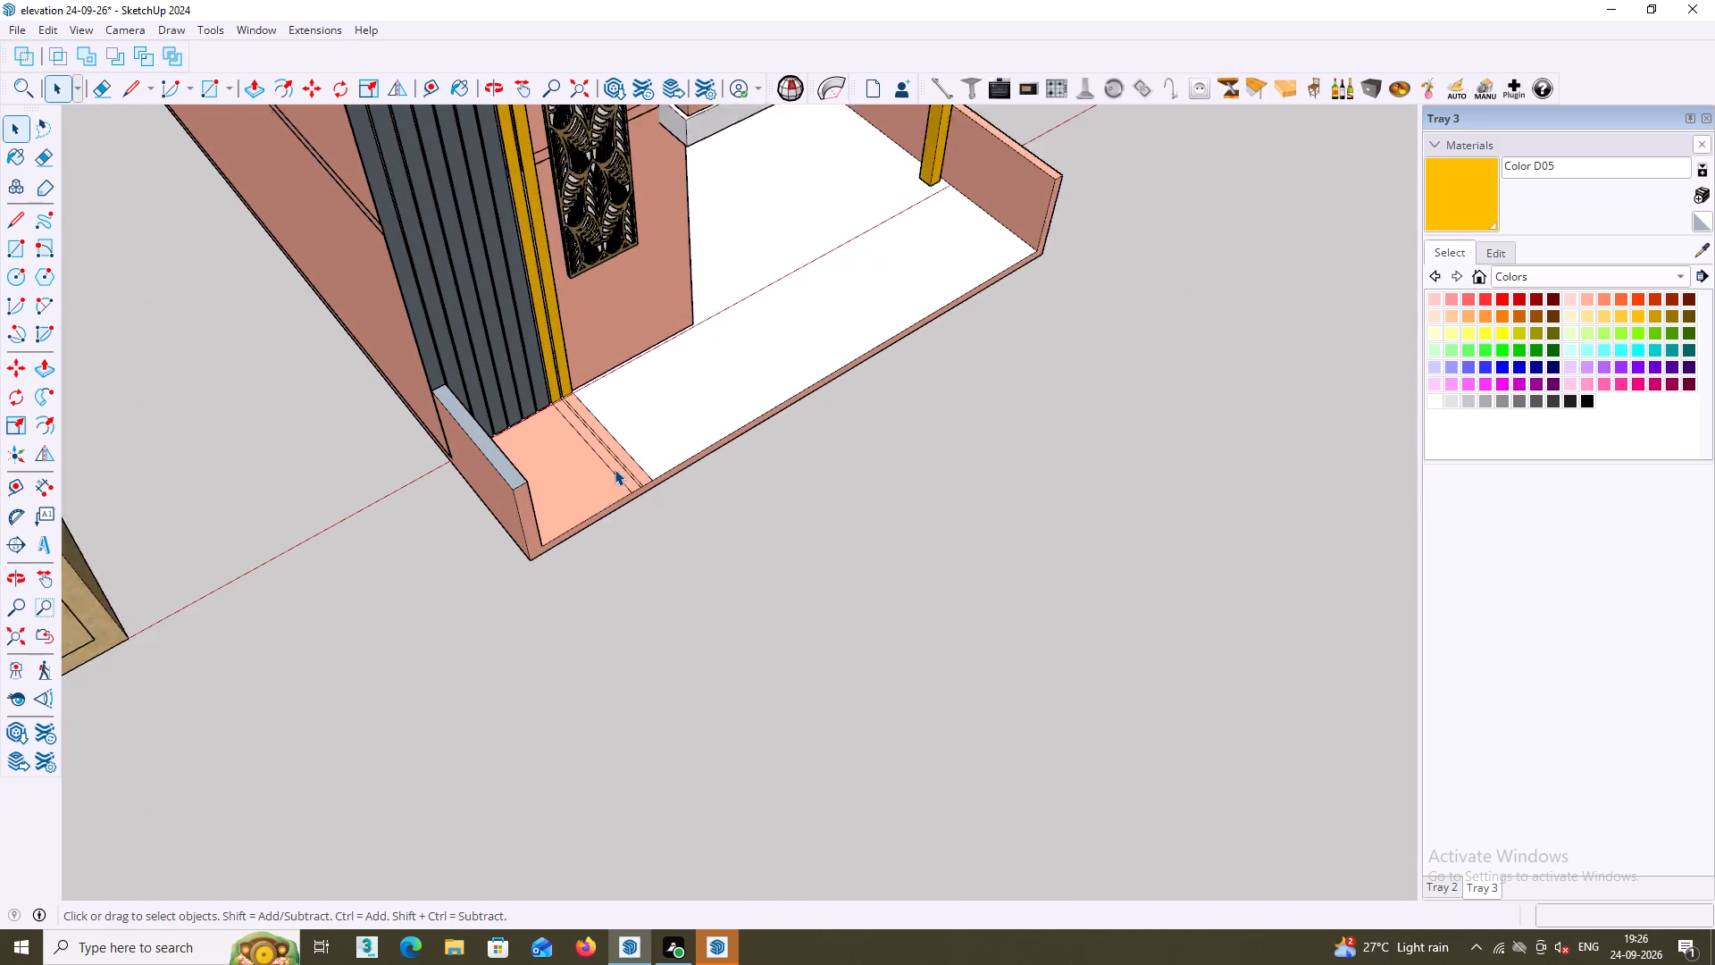
pyautogui.scroll(1, 615, 469)
pyautogui.press('e')
pyautogui.scroll(2, 679, 450)
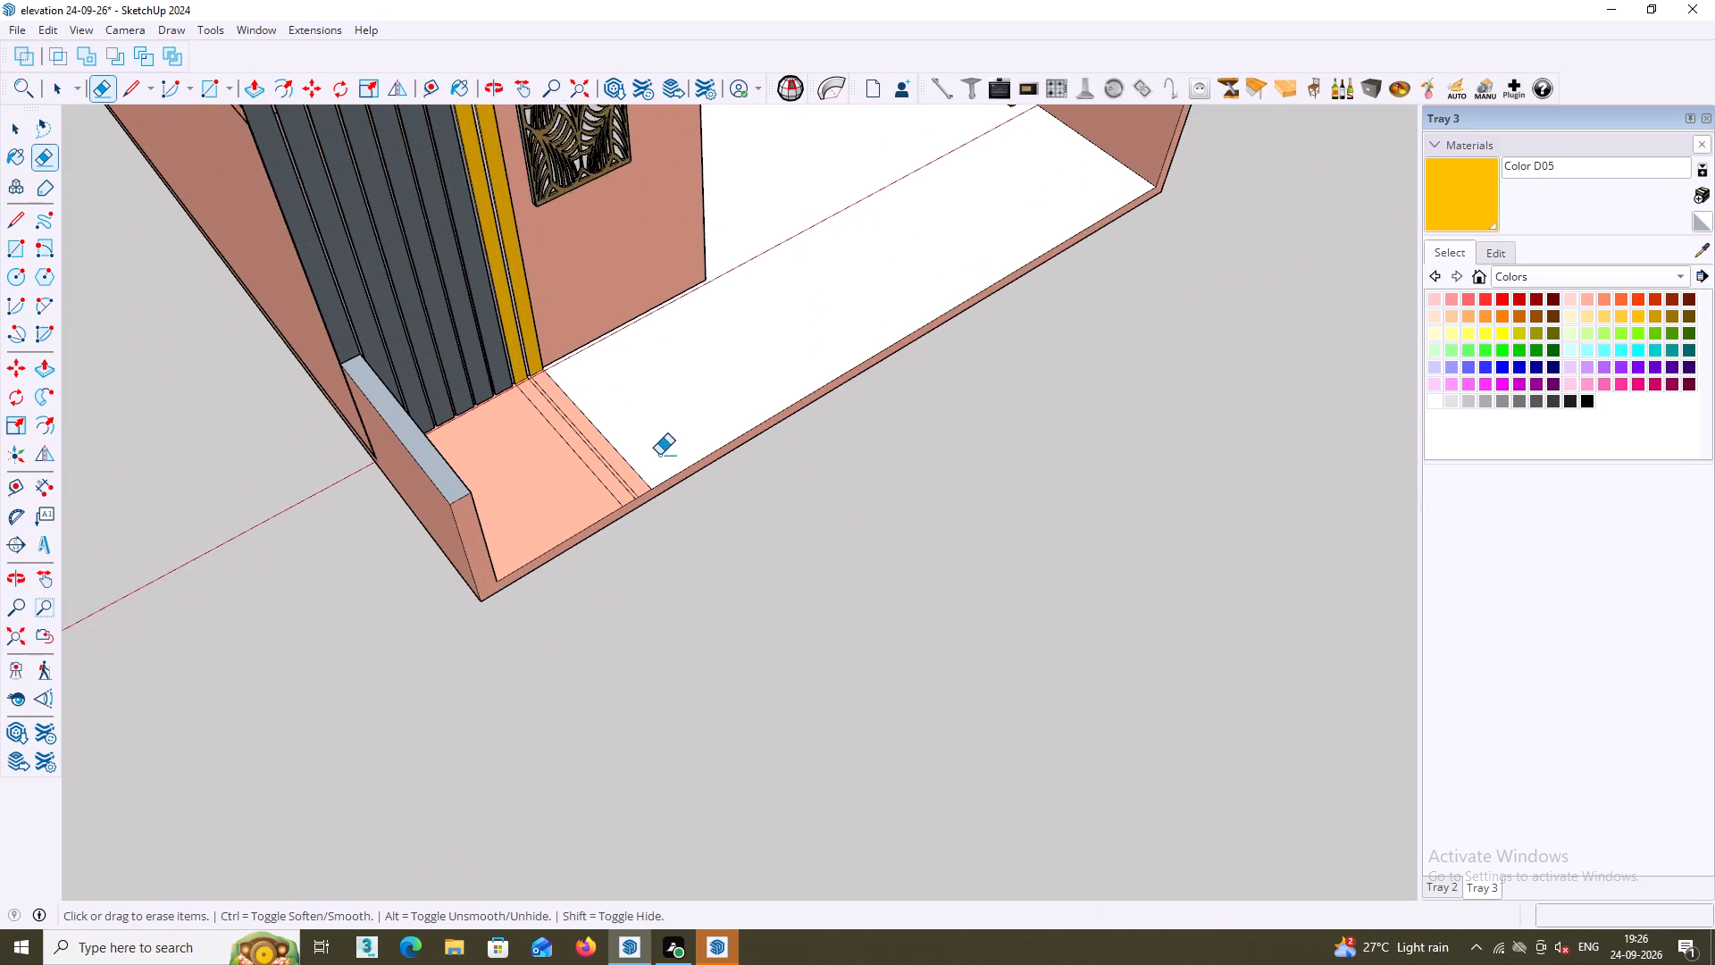
pyautogui.scroll(2, 659, 455)
pyautogui.click(632, 474)
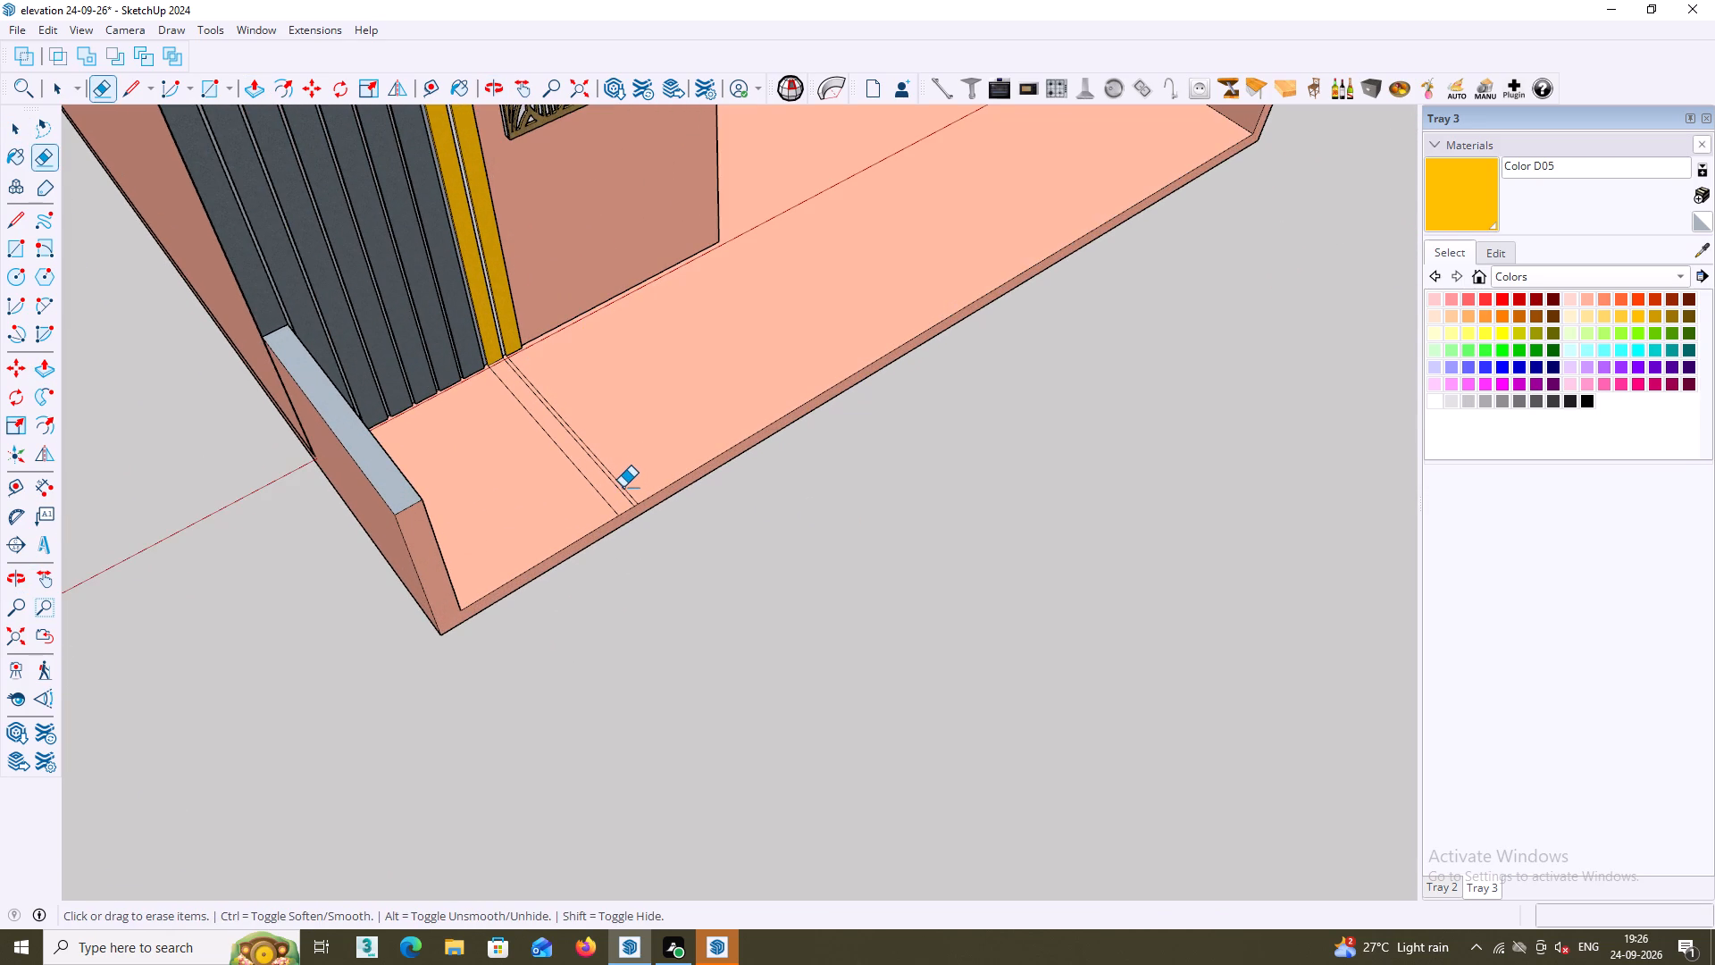
pyautogui.click(623, 487)
pyautogui.click(620, 491)
pyautogui.click(605, 503)
pyautogui.scroll(-3, 609, 533)
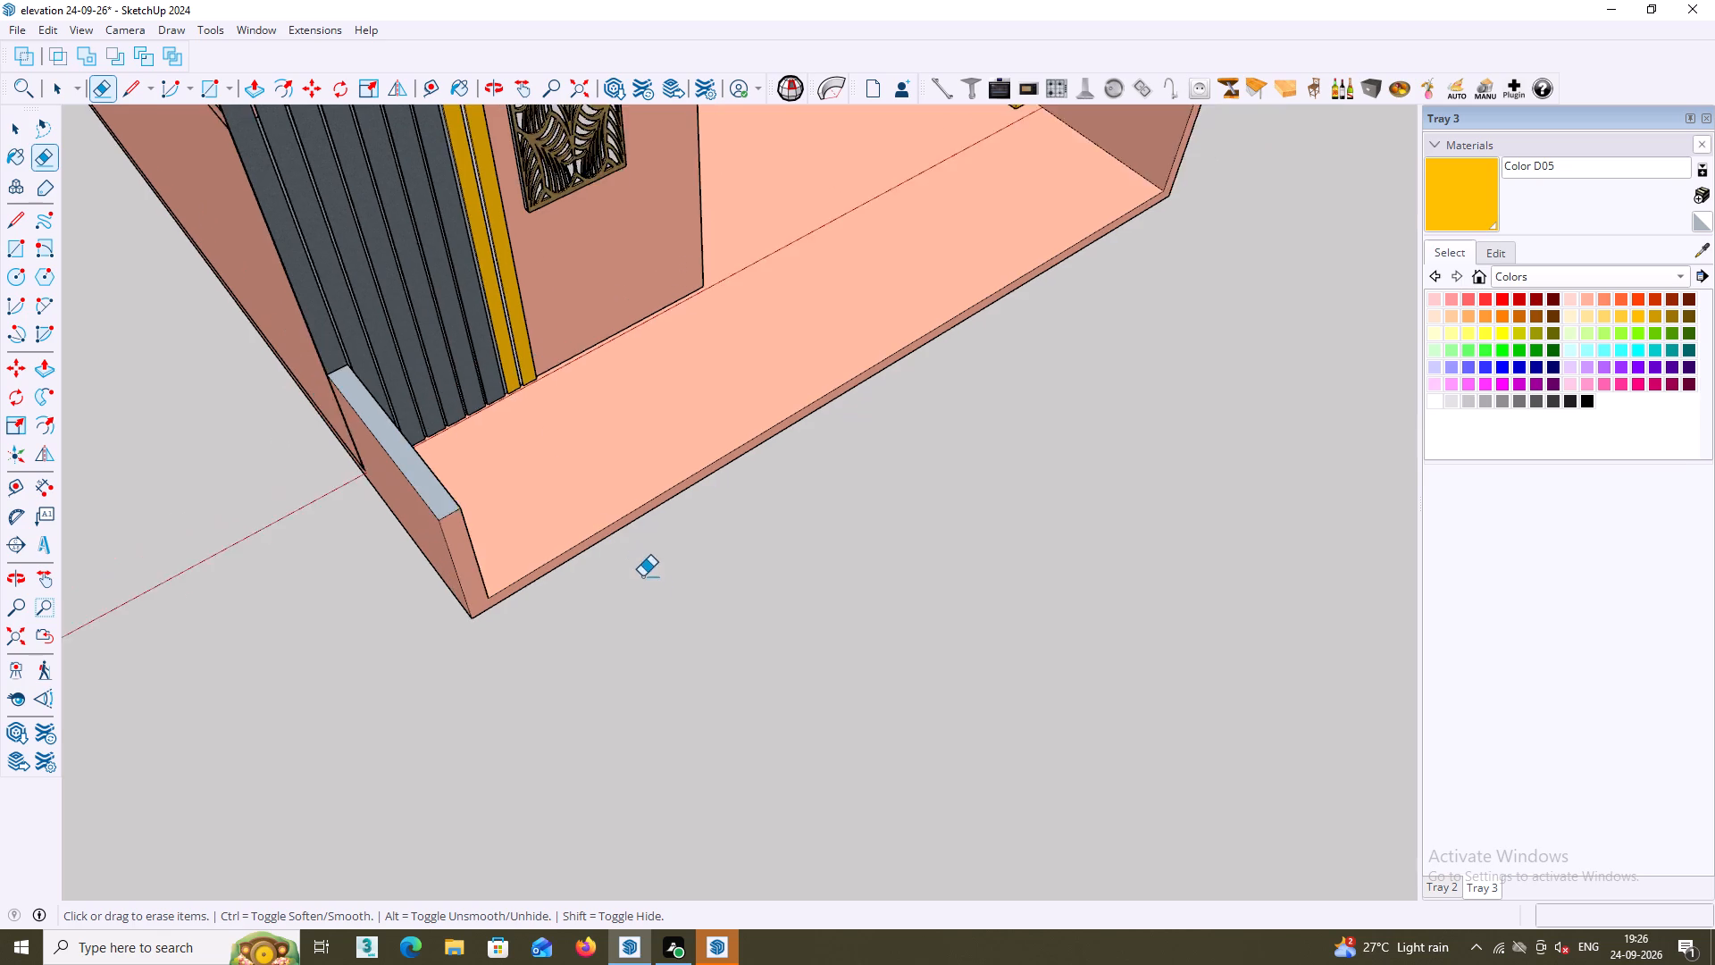
pyautogui.scroll(-3, 642, 576)
pyautogui.moveTo(700, 644); pyautogui.dragTo(627, 520, button='middle')
pyautogui.moveTo(553, 565); pyautogui.dragTo(534, 611, button='middle')
pyautogui.press('space')
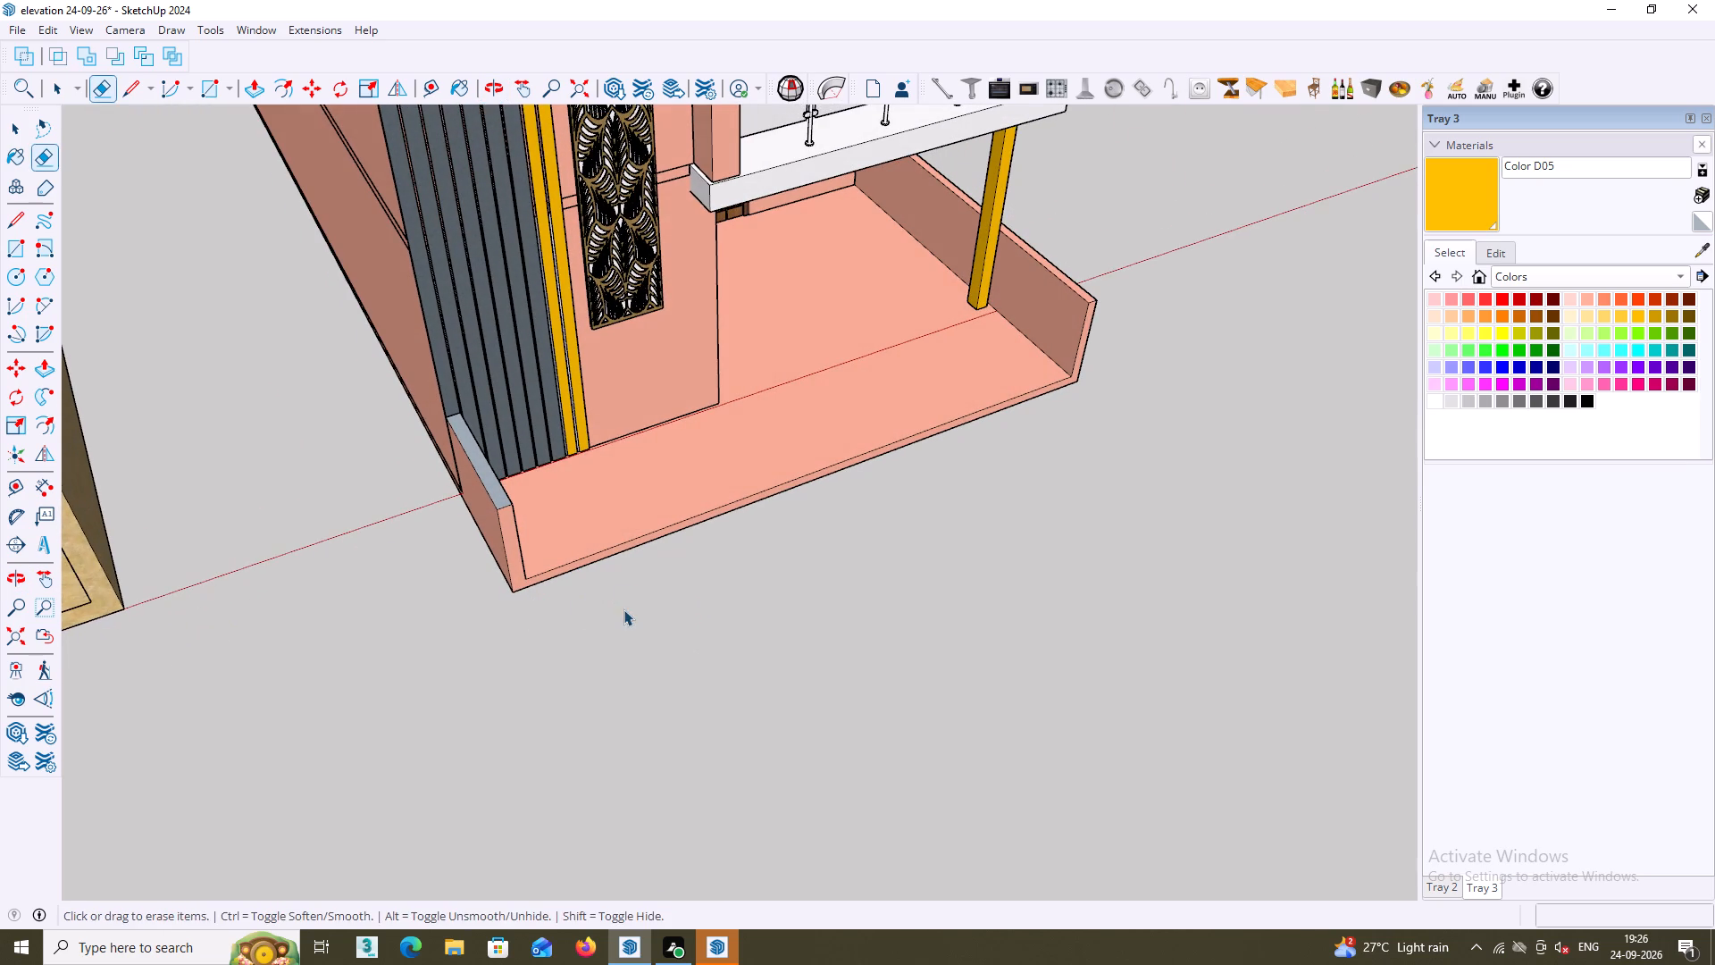
# Sample the pink Color B02 from the porch floor and paint the new side parapet's grey top and inner face.
pyautogui.moveTo(693, 561); pyautogui.dragTo(724, 541, button='middle')
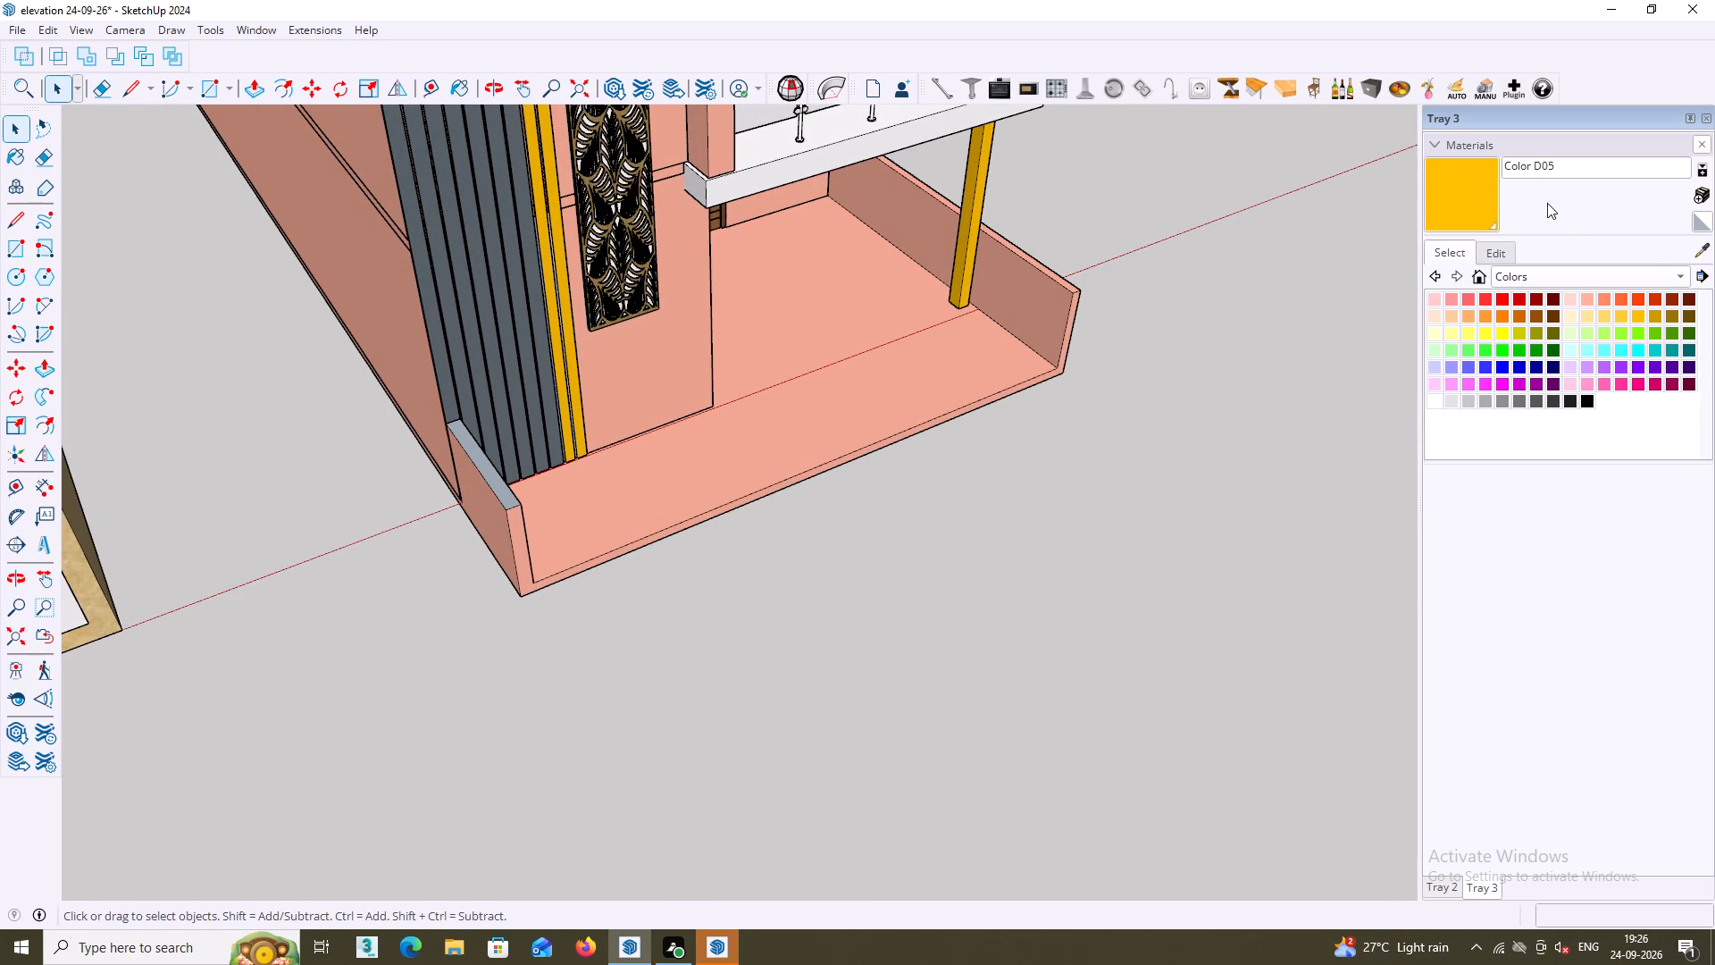
pyautogui.click(1702, 248)
pyautogui.click(793, 438)
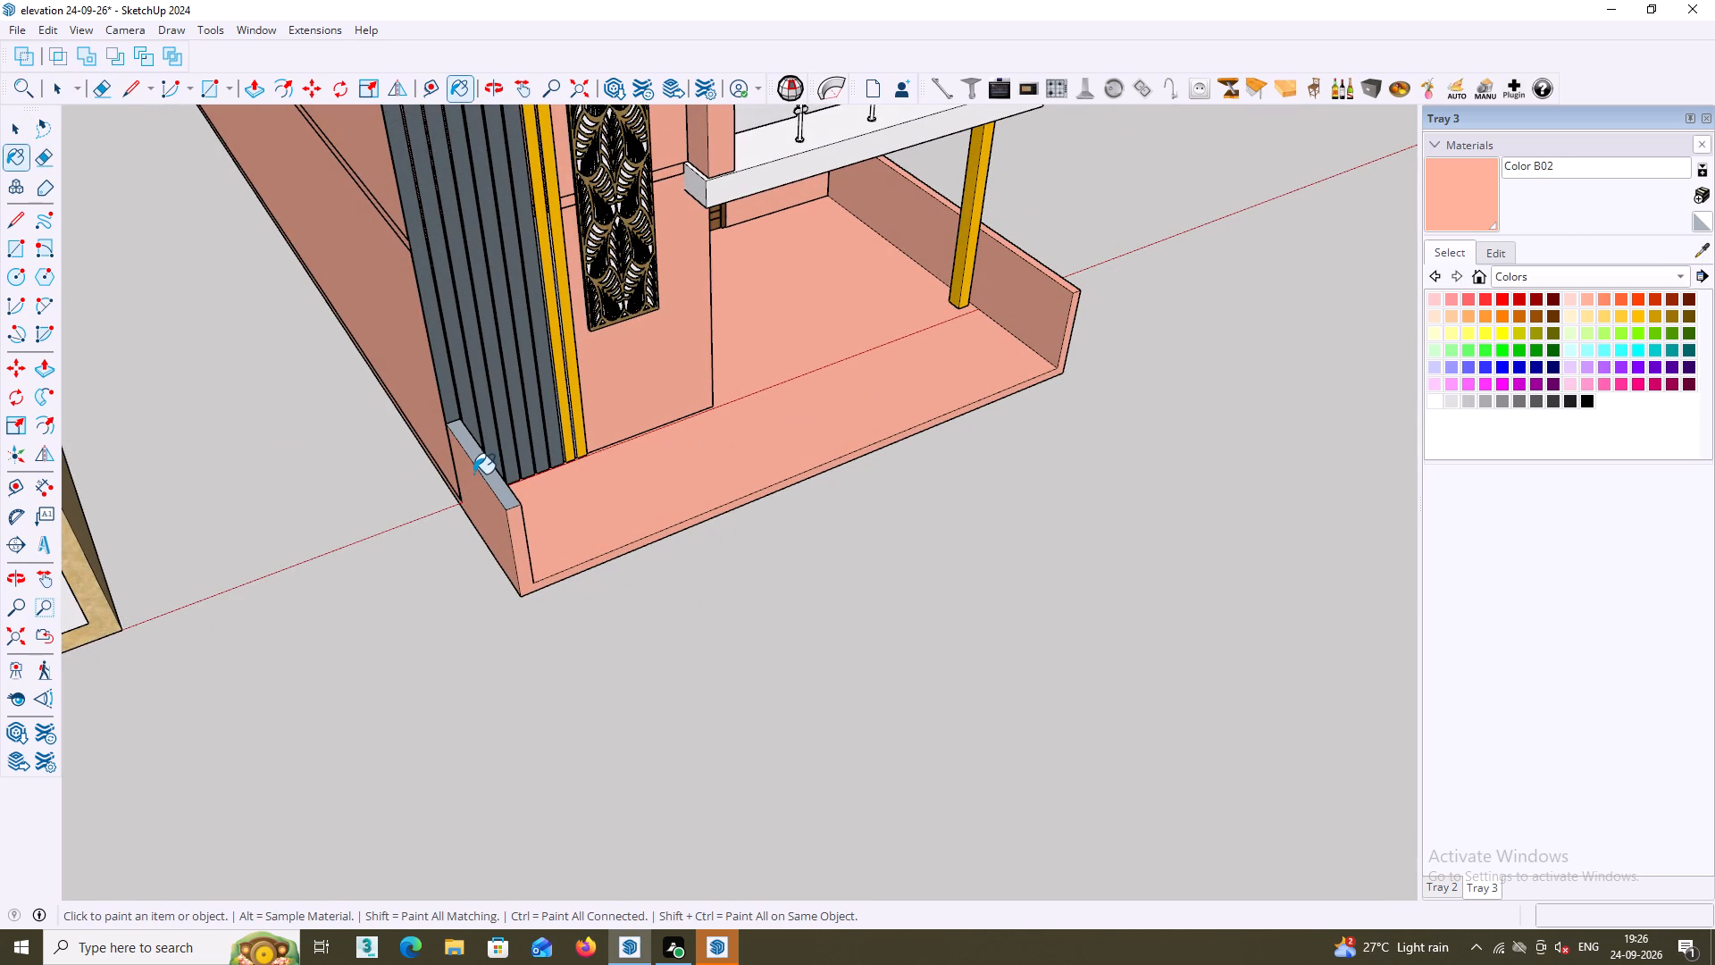
pyautogui.click(481, 470)
pyautogui.scroll(-2, 493, 471)
pyautogui.moveTo(572, 510); pyautogui.dragTo(277, 478, button='middle')
pyautogui.scroll(2, 532, 362)
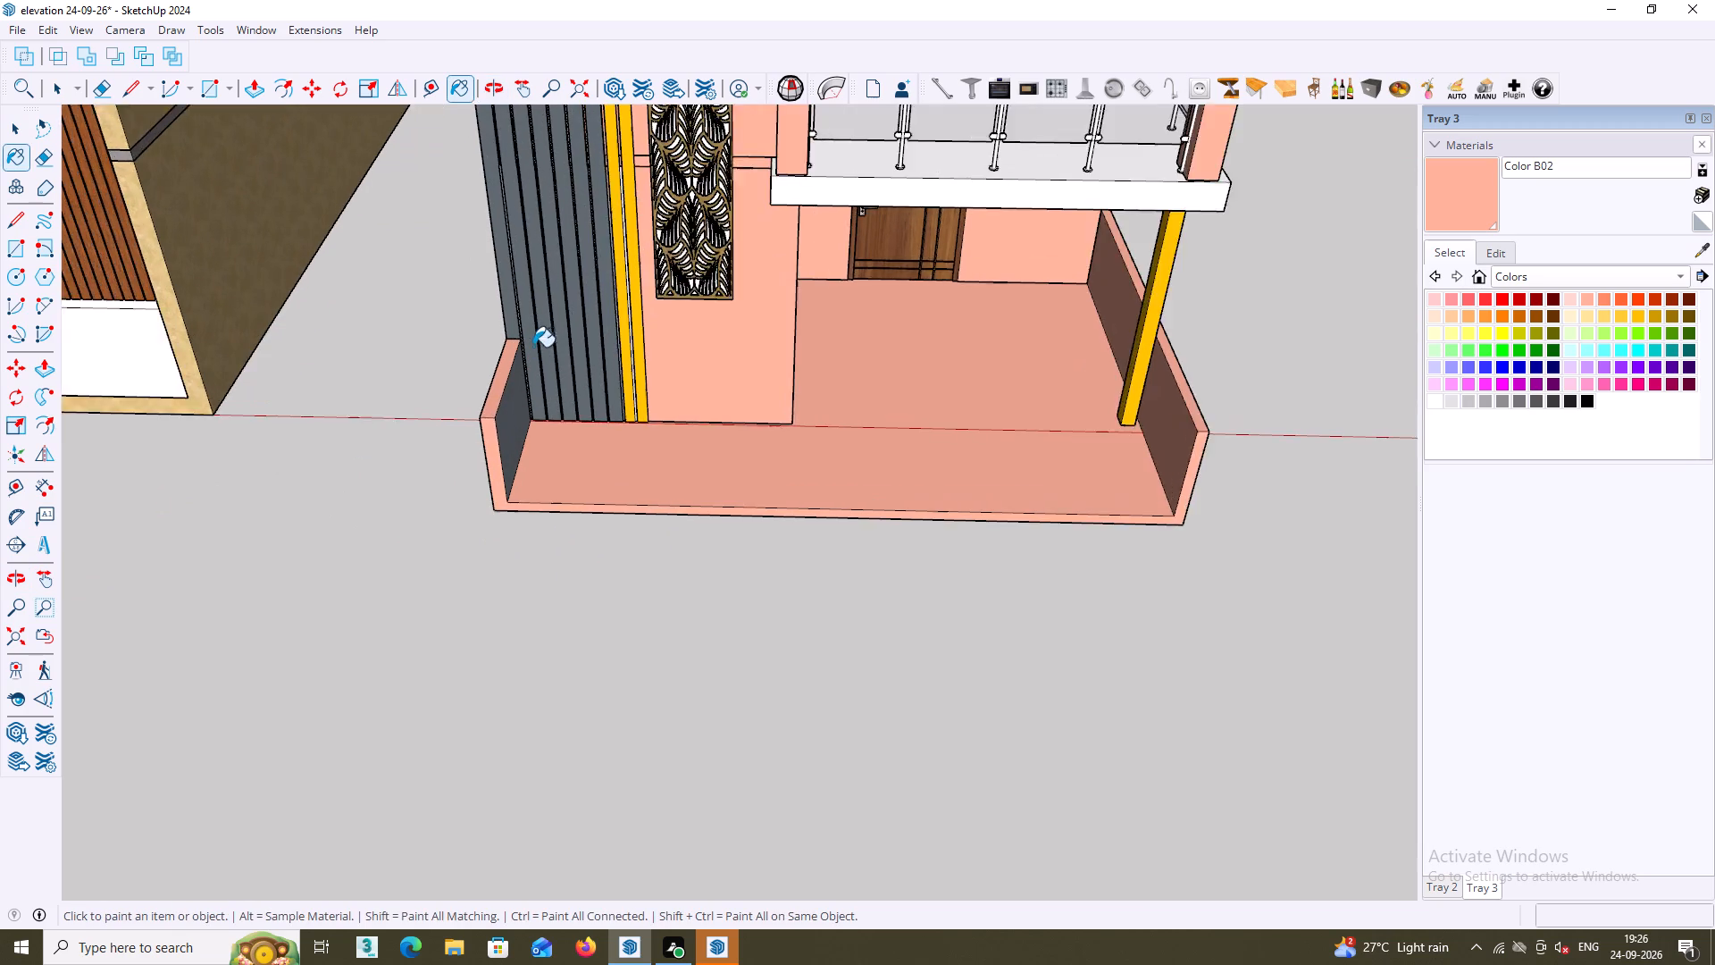
pyautogui.scroll(2, 533, 347)
pyautogui.click(510, 435)
# Examine the pink house's porch floor, side parapets and underside from several angles.
pyautogui.moveTo(510, 435); pyautogui.dragTo(746, 473, button='middle')
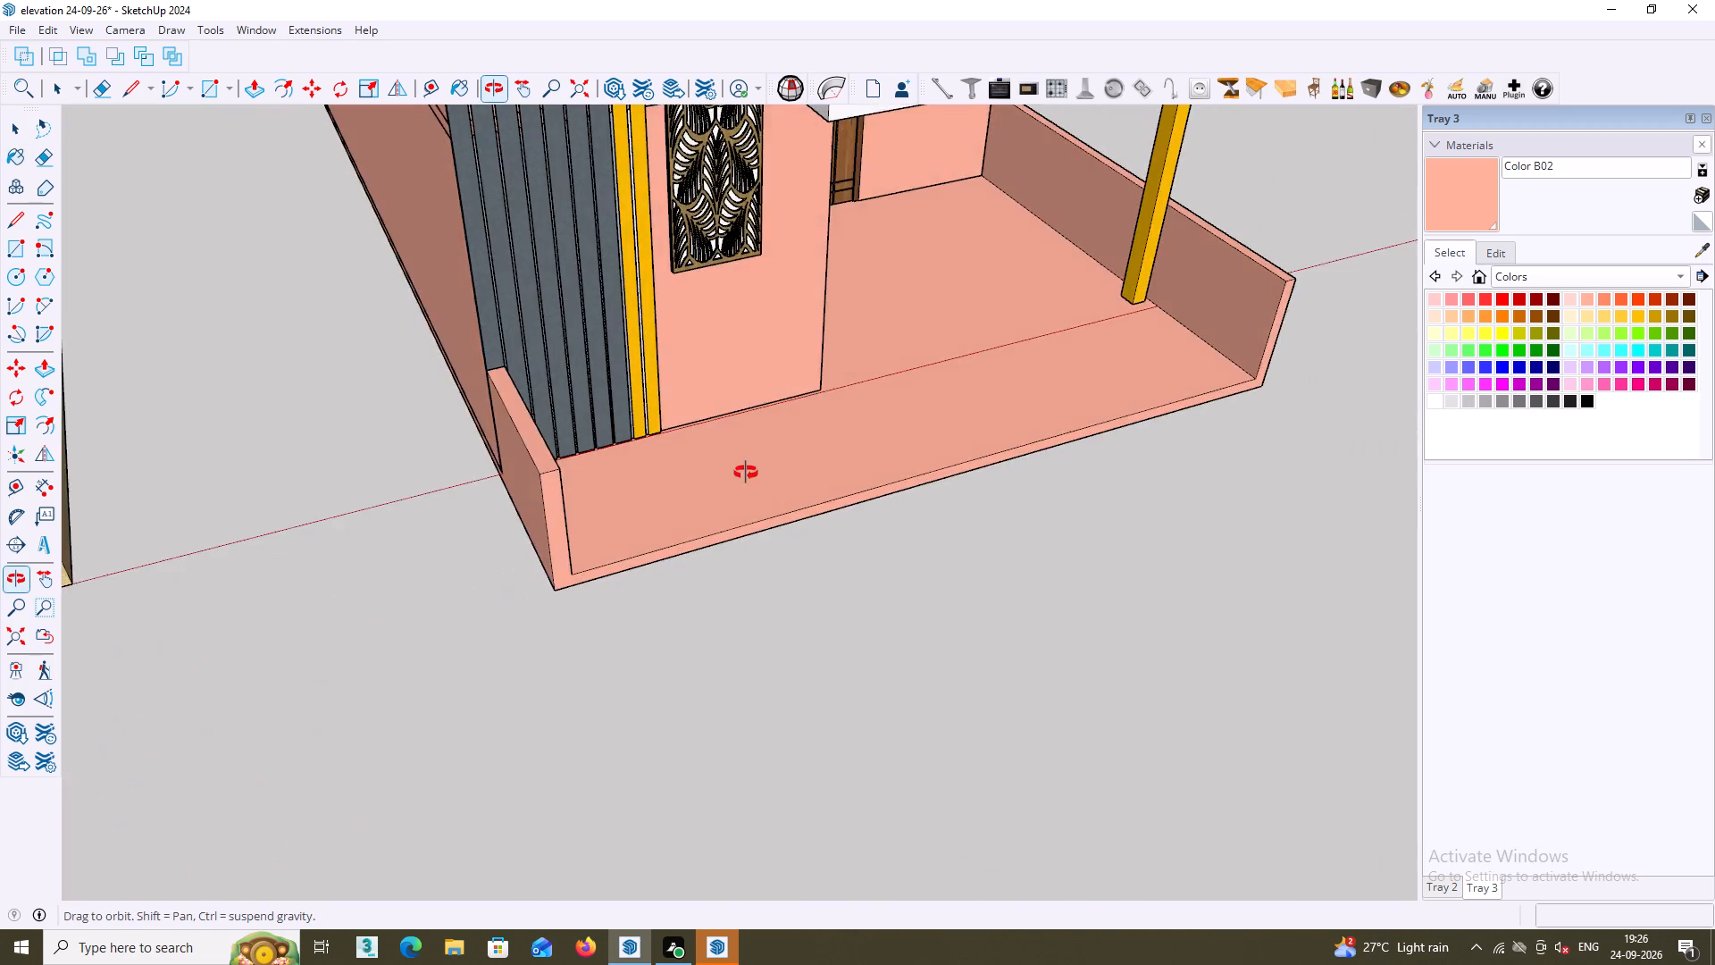
pyautogui.moveTo(746, 473); pyautogui.dragTo(659, 13, button='middle')
pyautogui.moveTo(712, 331); pyautogui.dragTo(712, 340, button='middle')
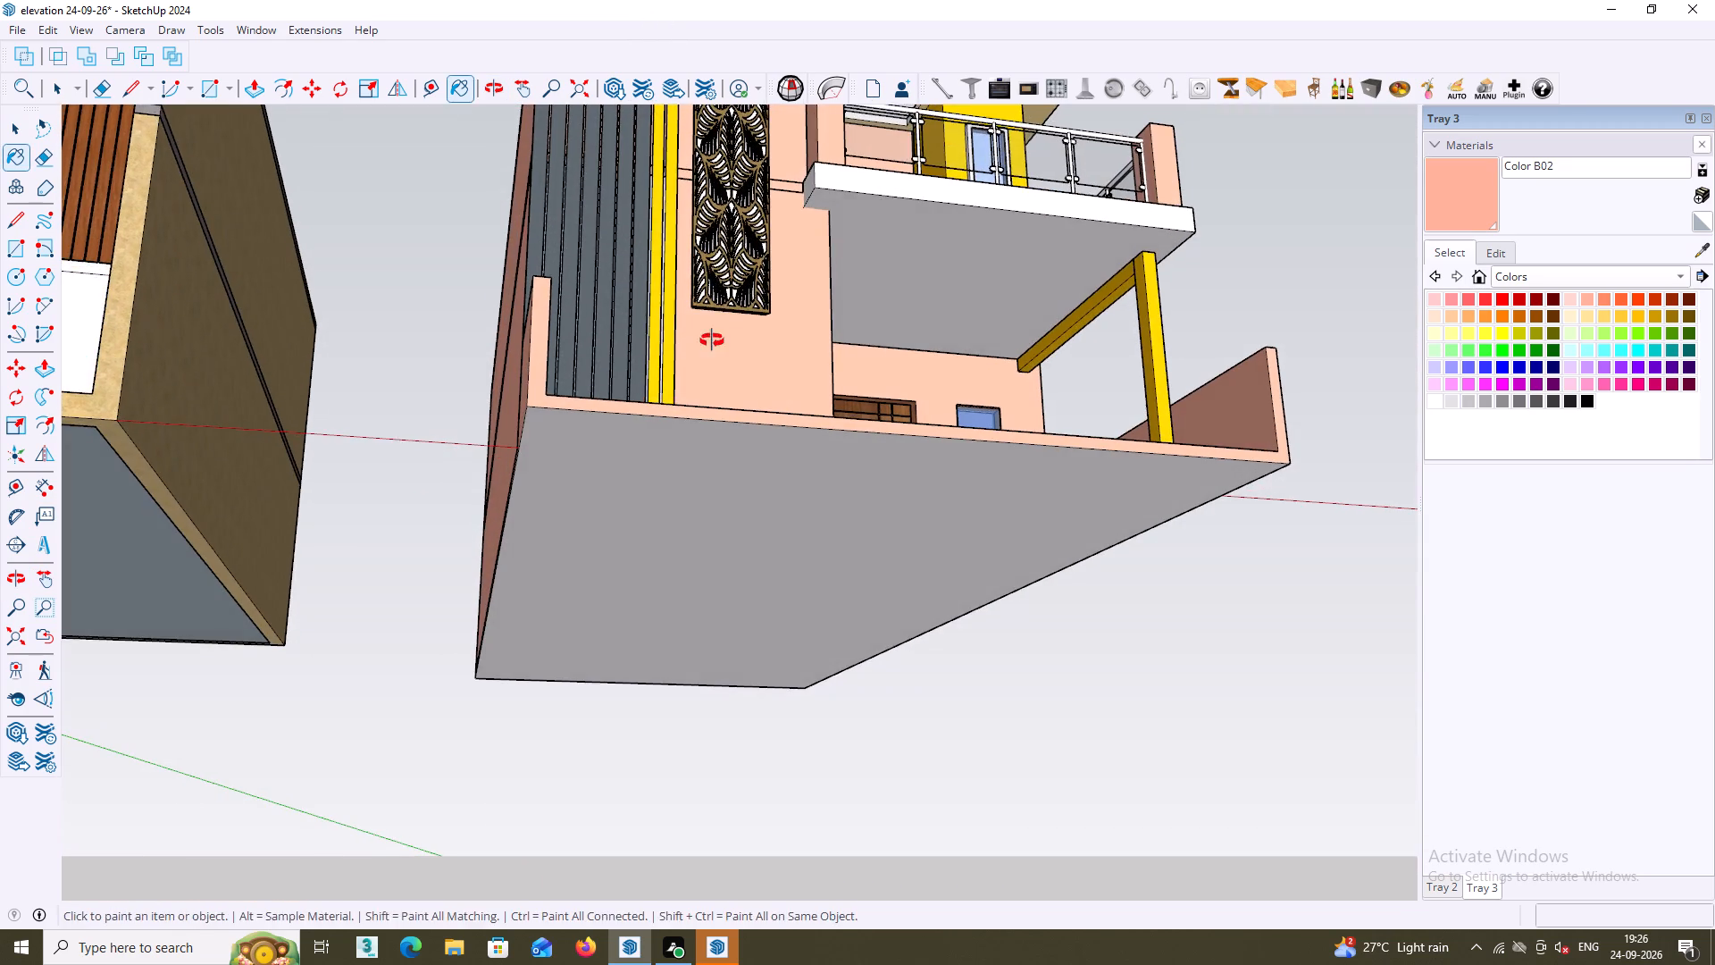
pyautogui.moveTo(712, 340); pyautogui.dragTo(779, 604, button='middle')
pyautogui.middleClick(803, 595)
pyautogui.scroll(-4, 803, 600)
pyautogui.press('space')
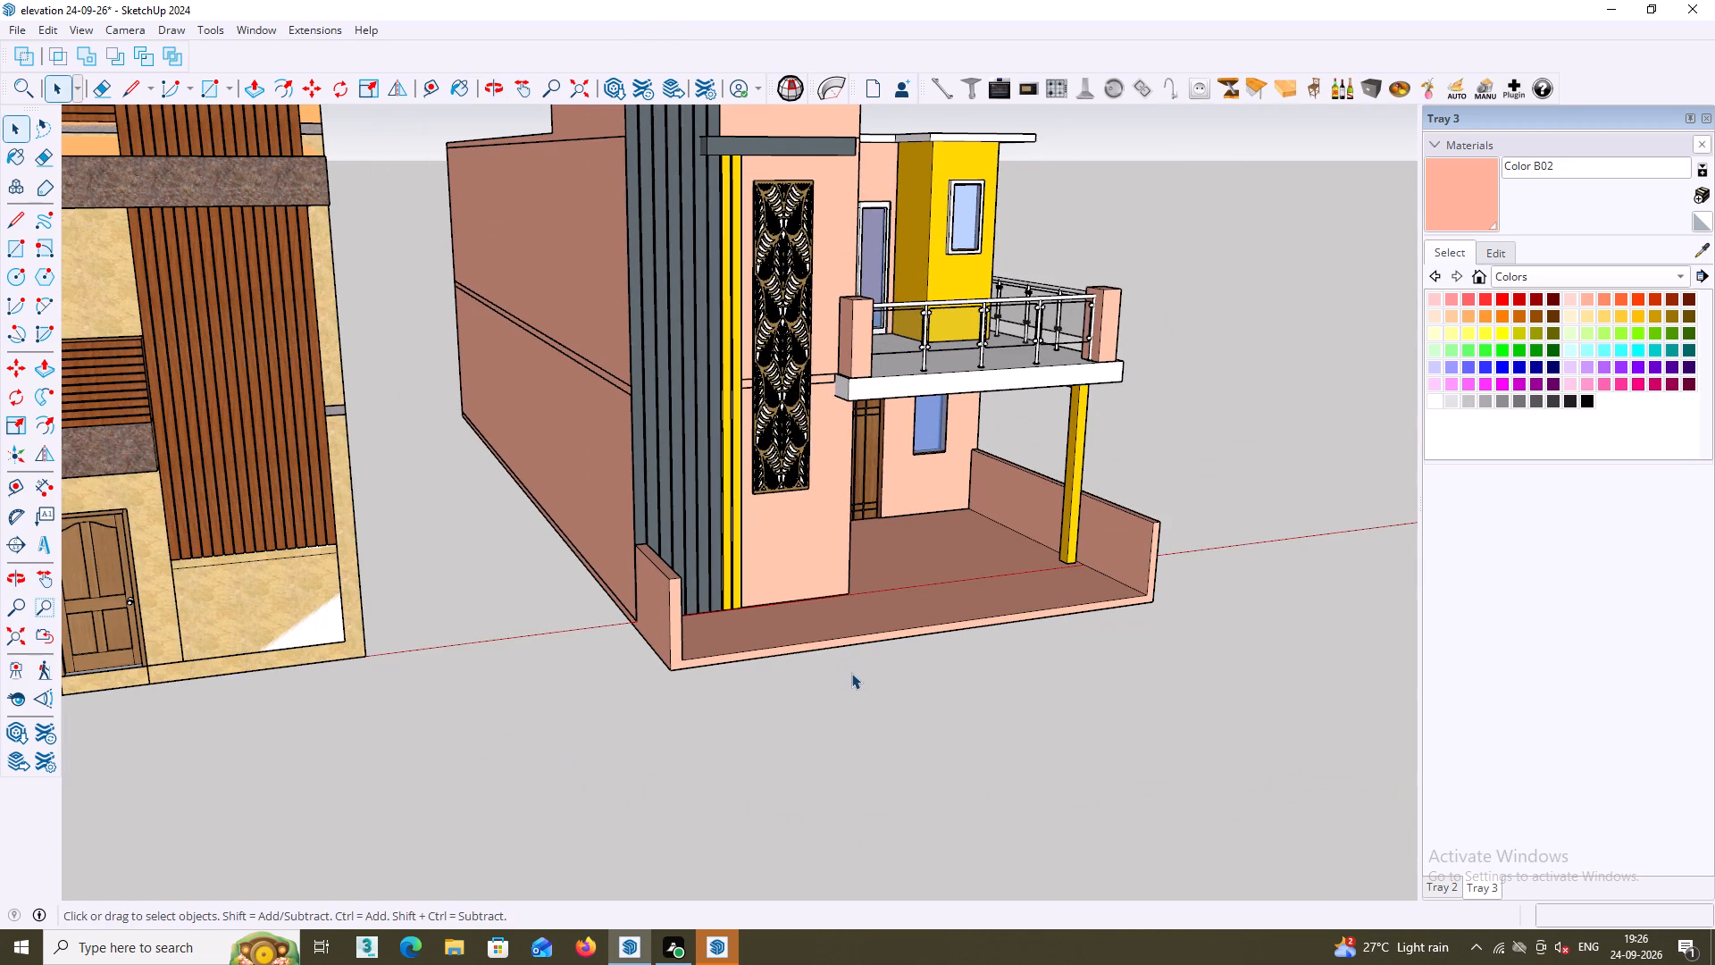
pyautogui.keyDown('shift'); pyautogui.moveTo(843, 696); pyautogui.dragTo(673, 620, button='middle'); pyautogui.keyUp('shift')
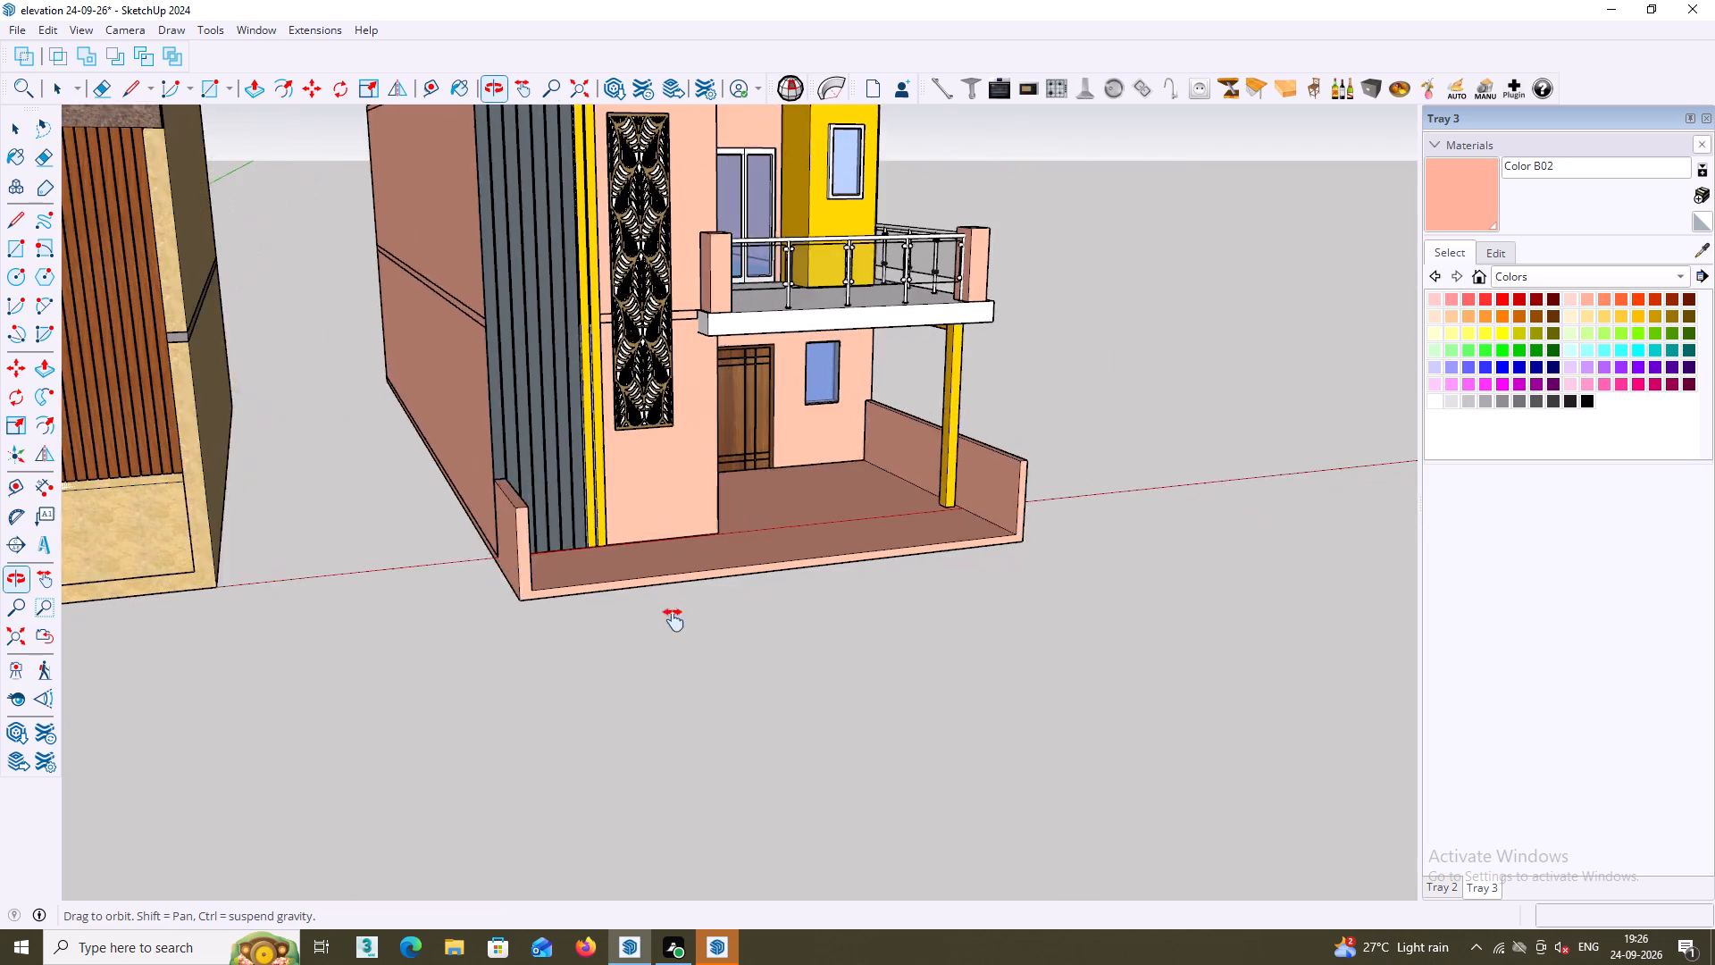
pyautogui.keyDown('shift'); pyautogui.moveTo(673, 620); pyautogui.dragTo(620, 616, button='middle'); pyautogui.keyUp('shift')
pyautogui.scroll(-1, 588, 633)
pyautogui.moveTo(803, 512); pyautogui.dragTo(818, 524, button='middle')
pyautogui.scroll(2, 657, 544)
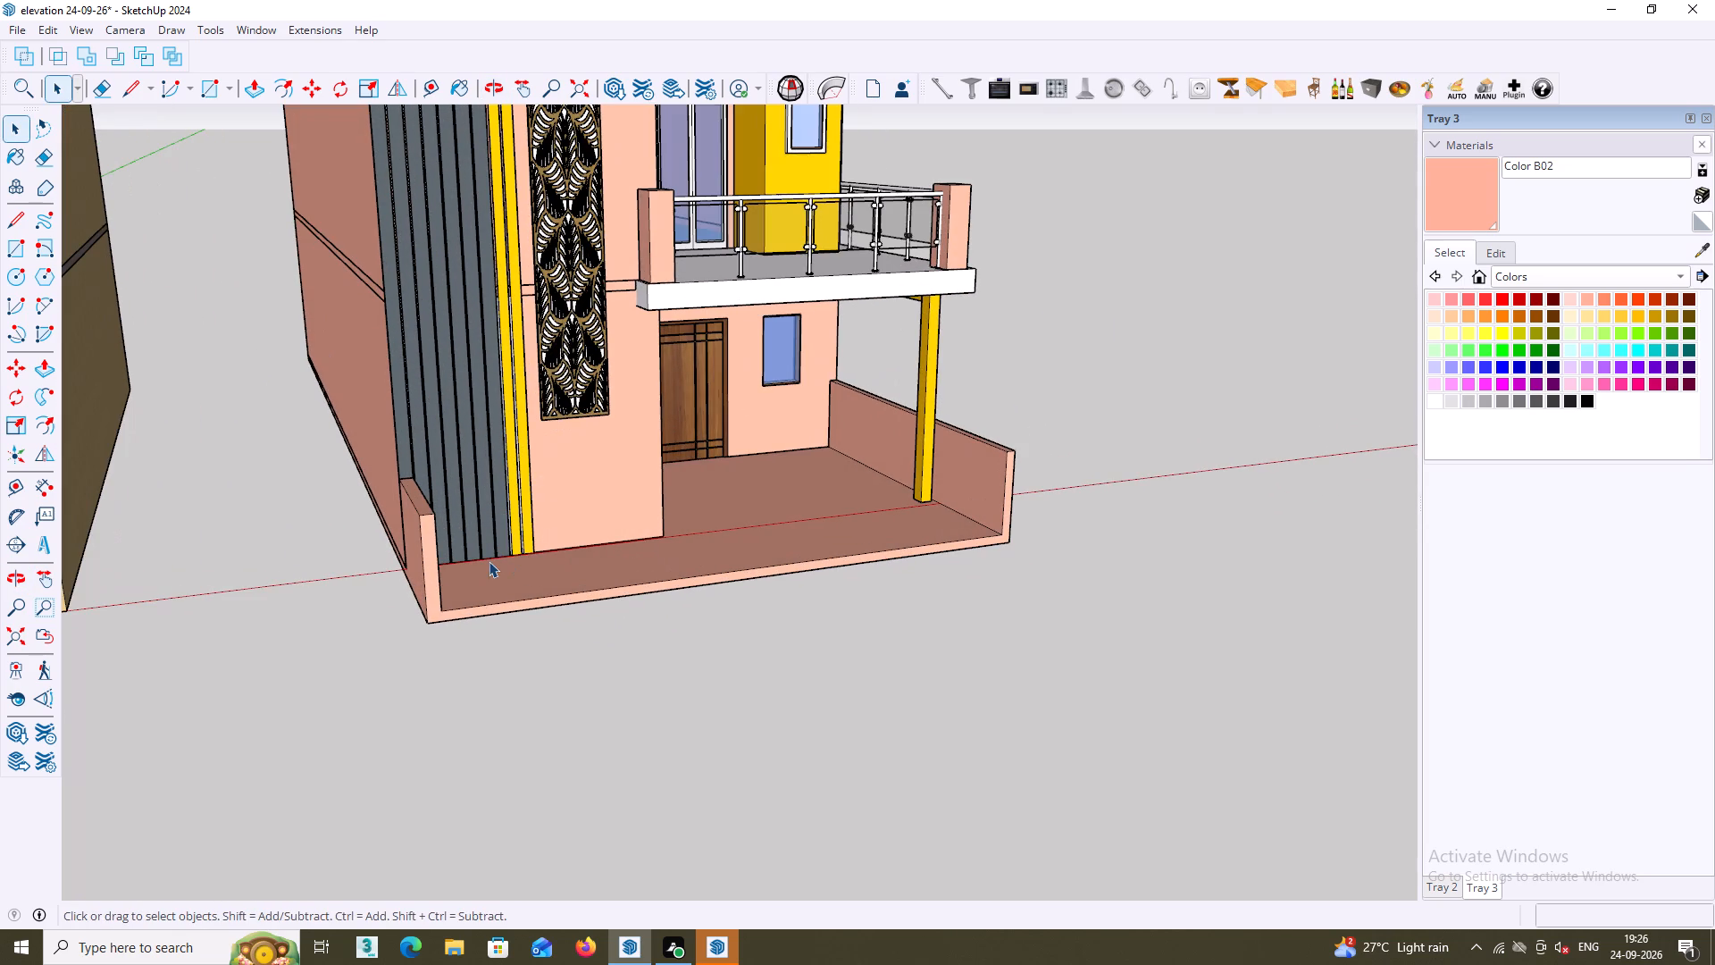
pyautogui.middleClick(318, 570)
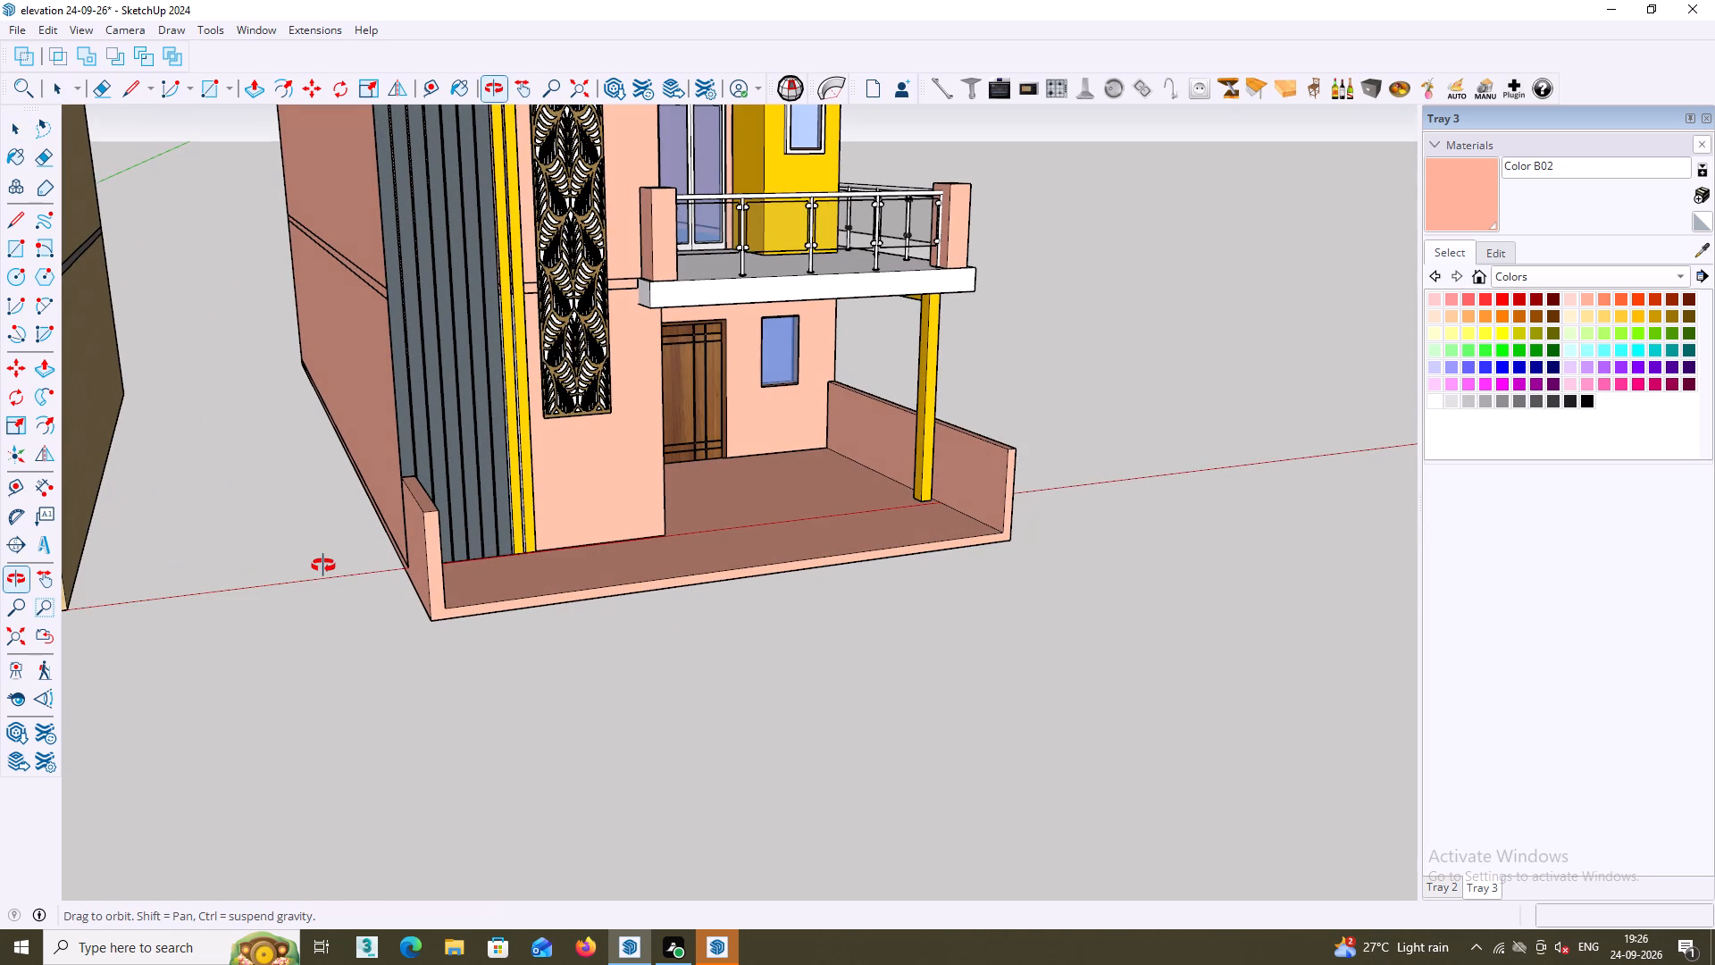
pyautogui.moveTo(405, 554); pyautogui.dragTo(405, 556, button='middle')
pyautogui.moveTo(405, 556); pyautogui.dragTo(381, 575, button='middle')
pyautogui.scroll(2, 951, 493)
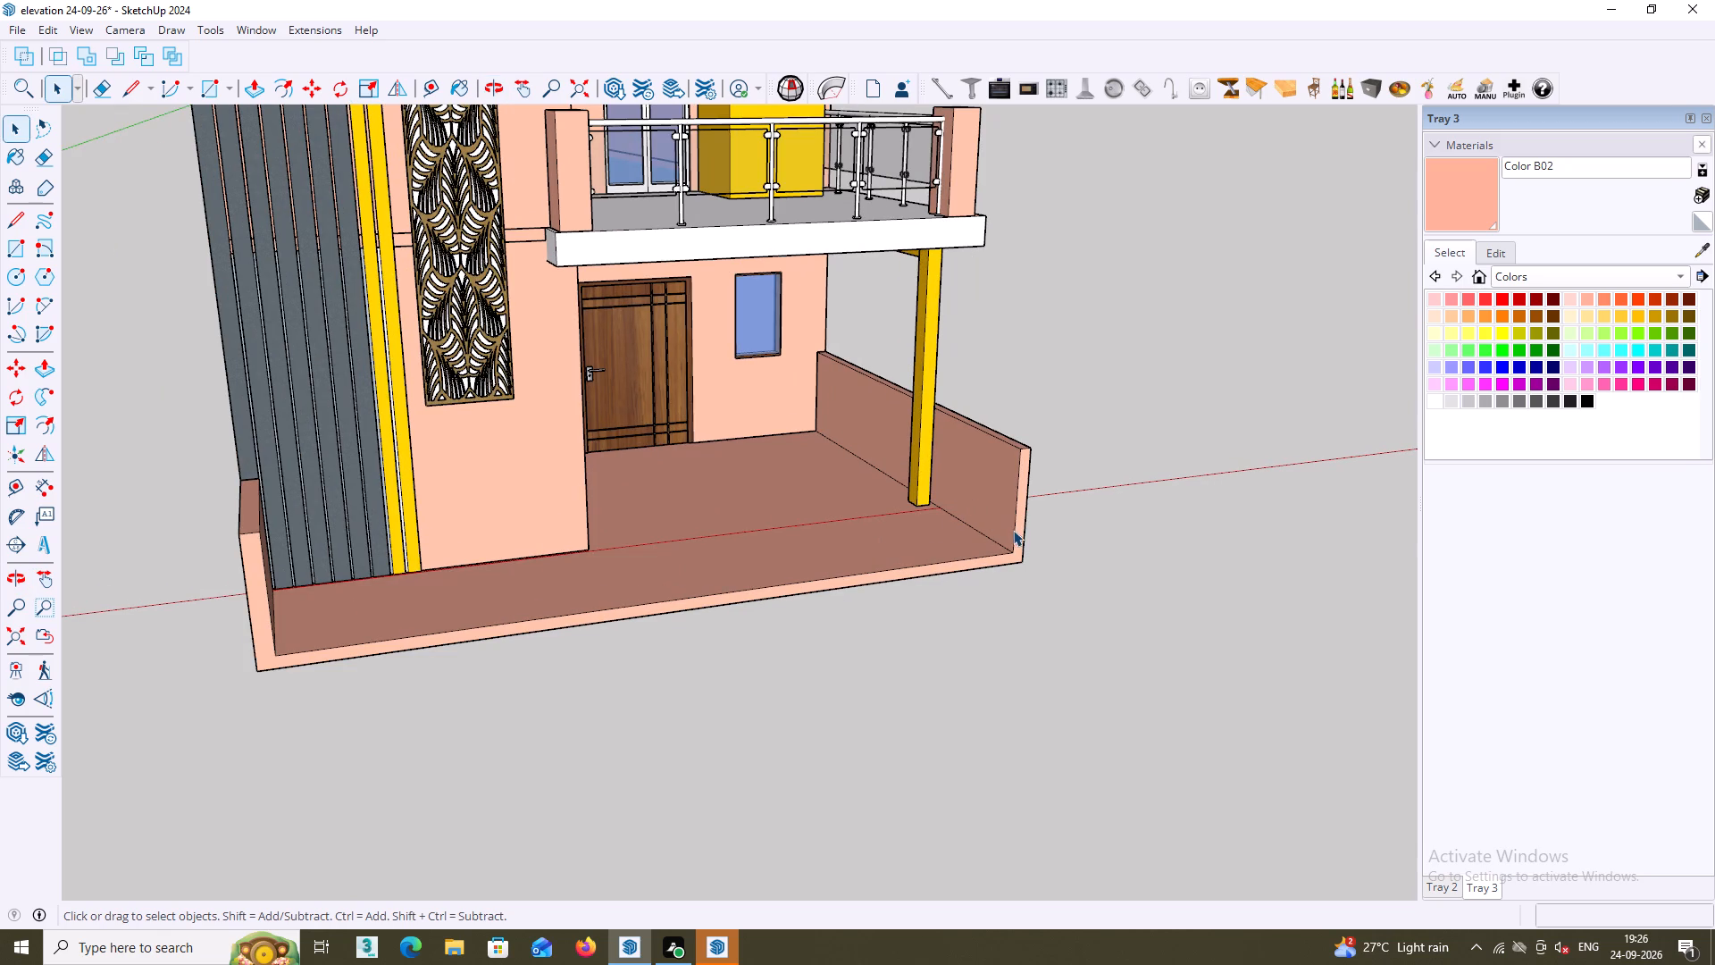
pyautogui.moveTo(1012, 530); pyautogui.dragTo(864, 482, button='middle')
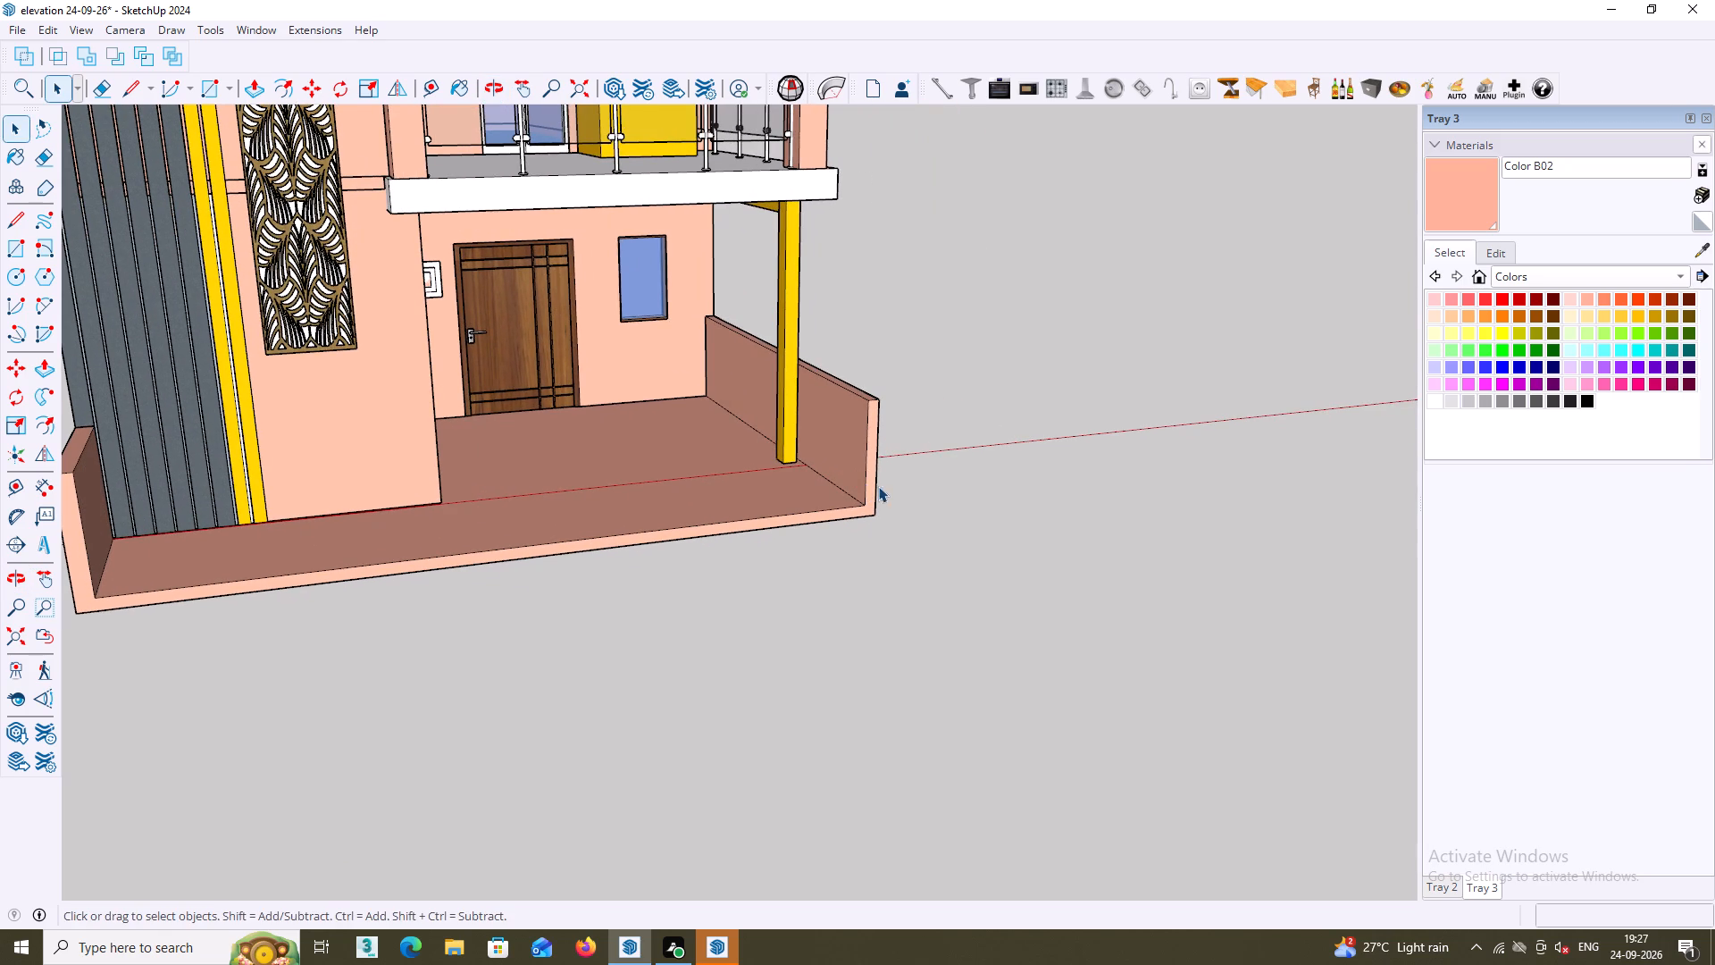
pyautogui.moveTo(878, 487); pyautogui.dragTo(928, 507, button='middle')
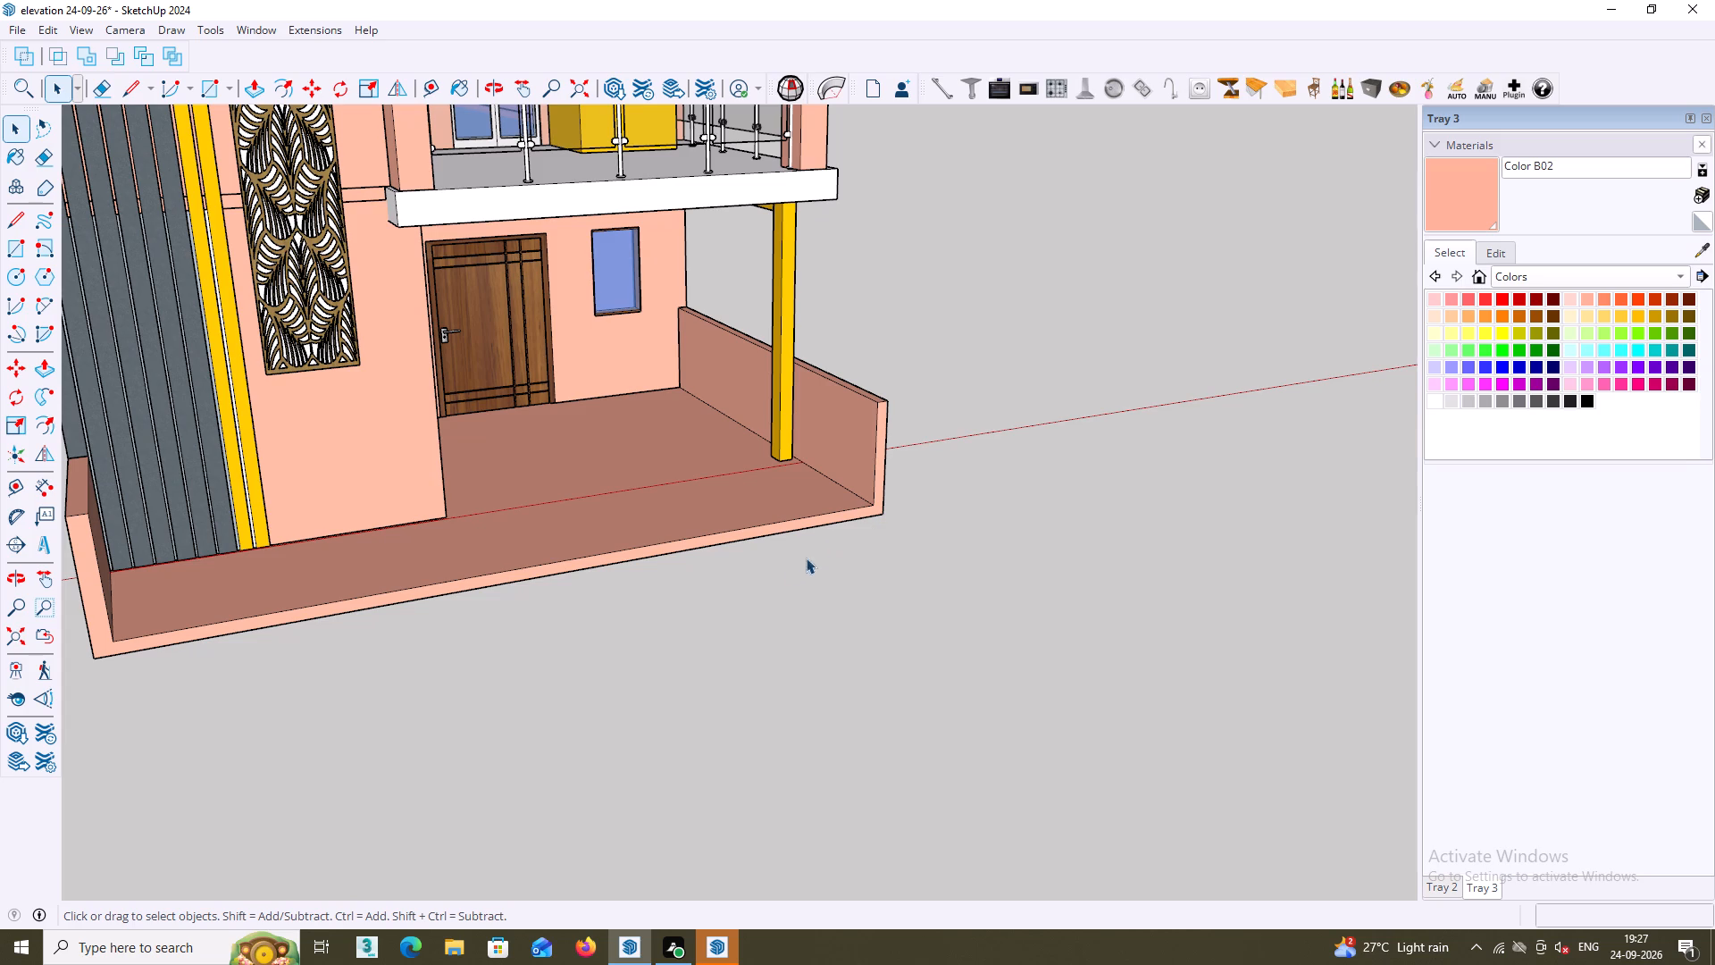
pyautogui.moveTo(748, 571); pyautogui.dragTo(796, 579, button='middle')
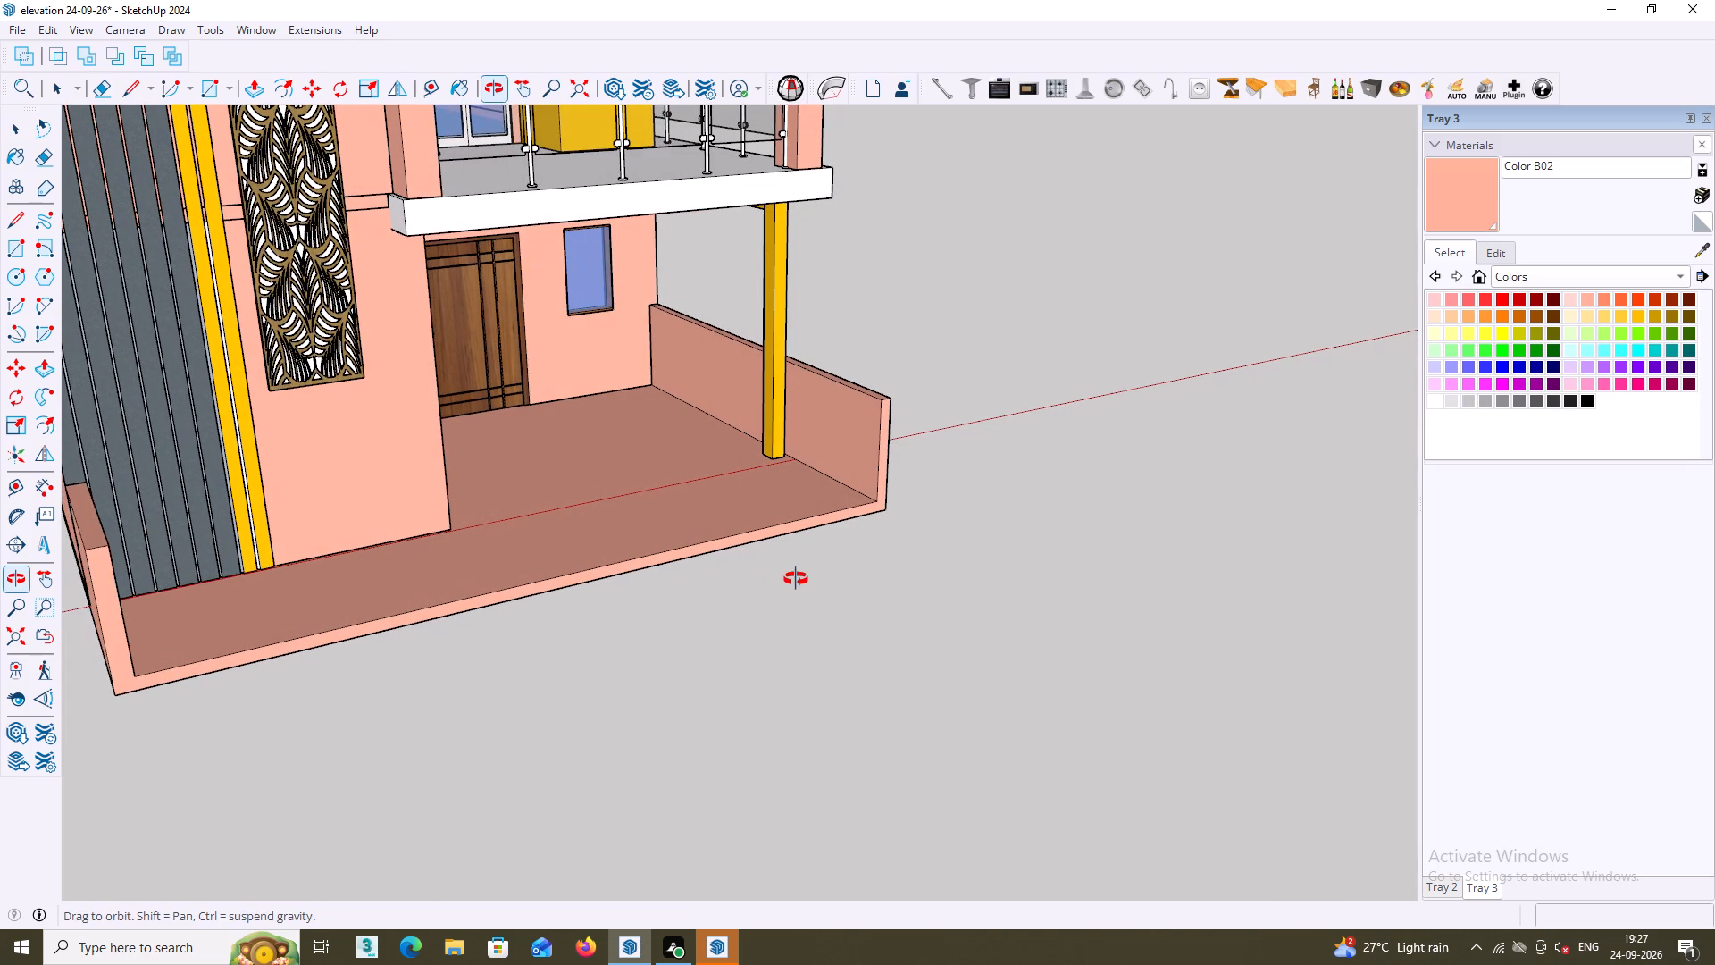
pyautogui.moveTo(796, 579); pyautogui.dragTo(724, 593, button='middle')
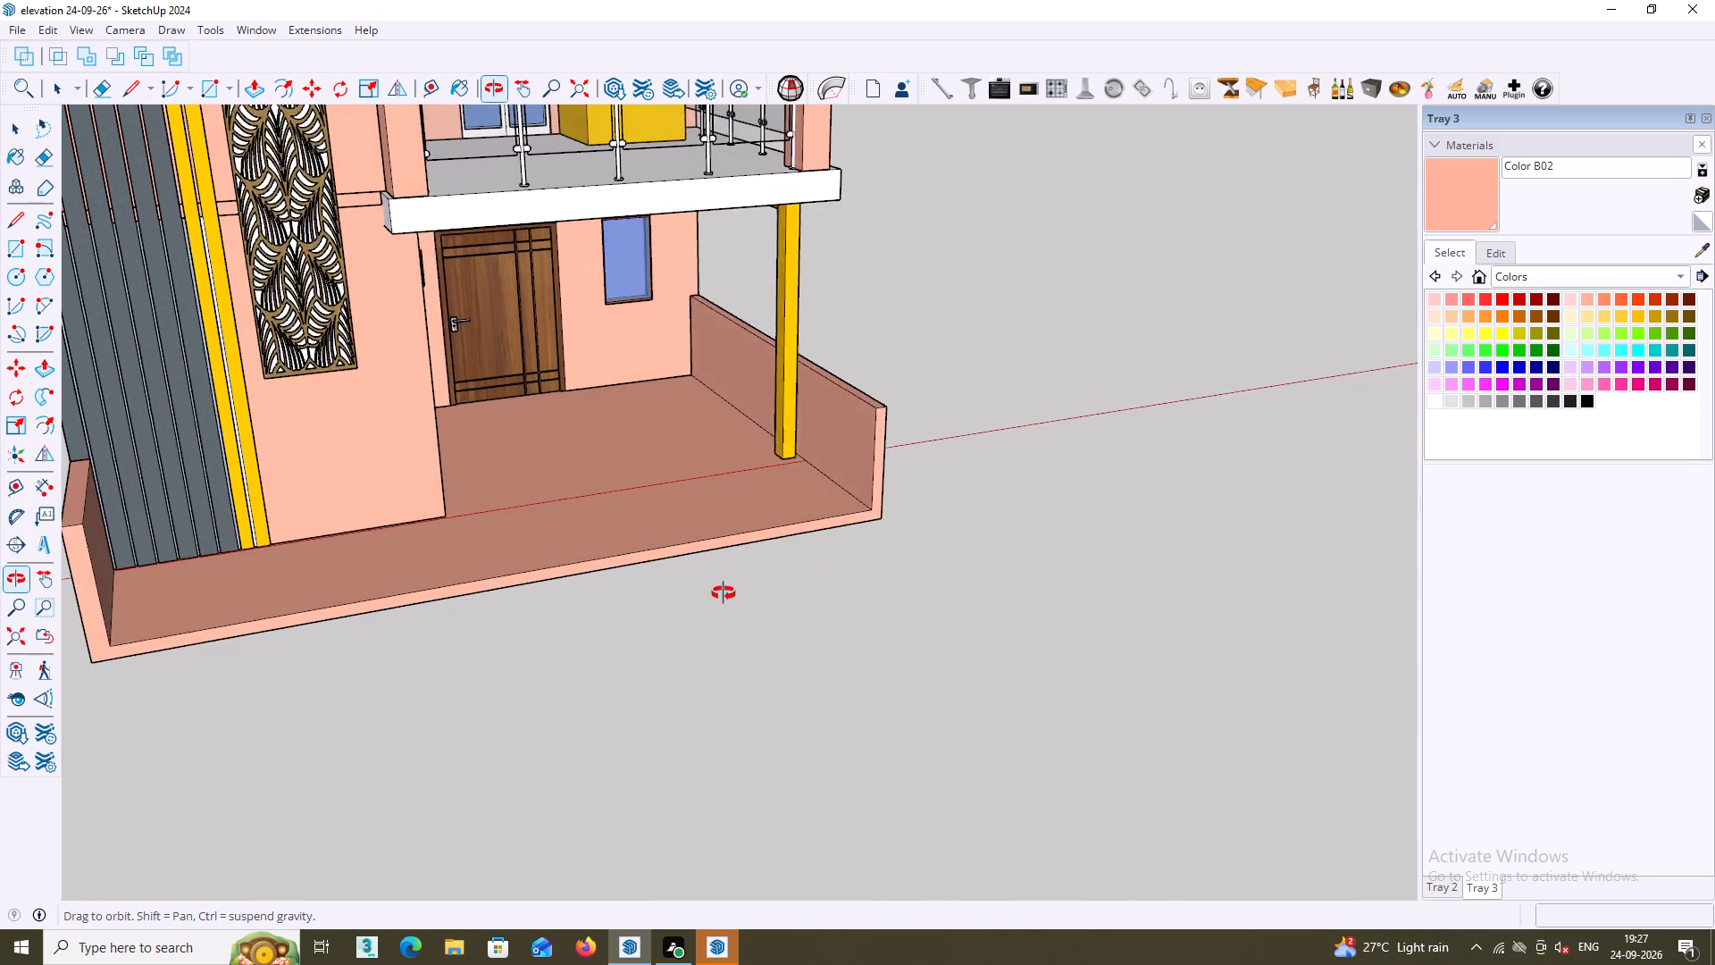
pyautogui.moveTo(724, 593); pyautogui.dragTo(632, 621, button='middle')
pyautogui.scroll(-3, 633, 613)
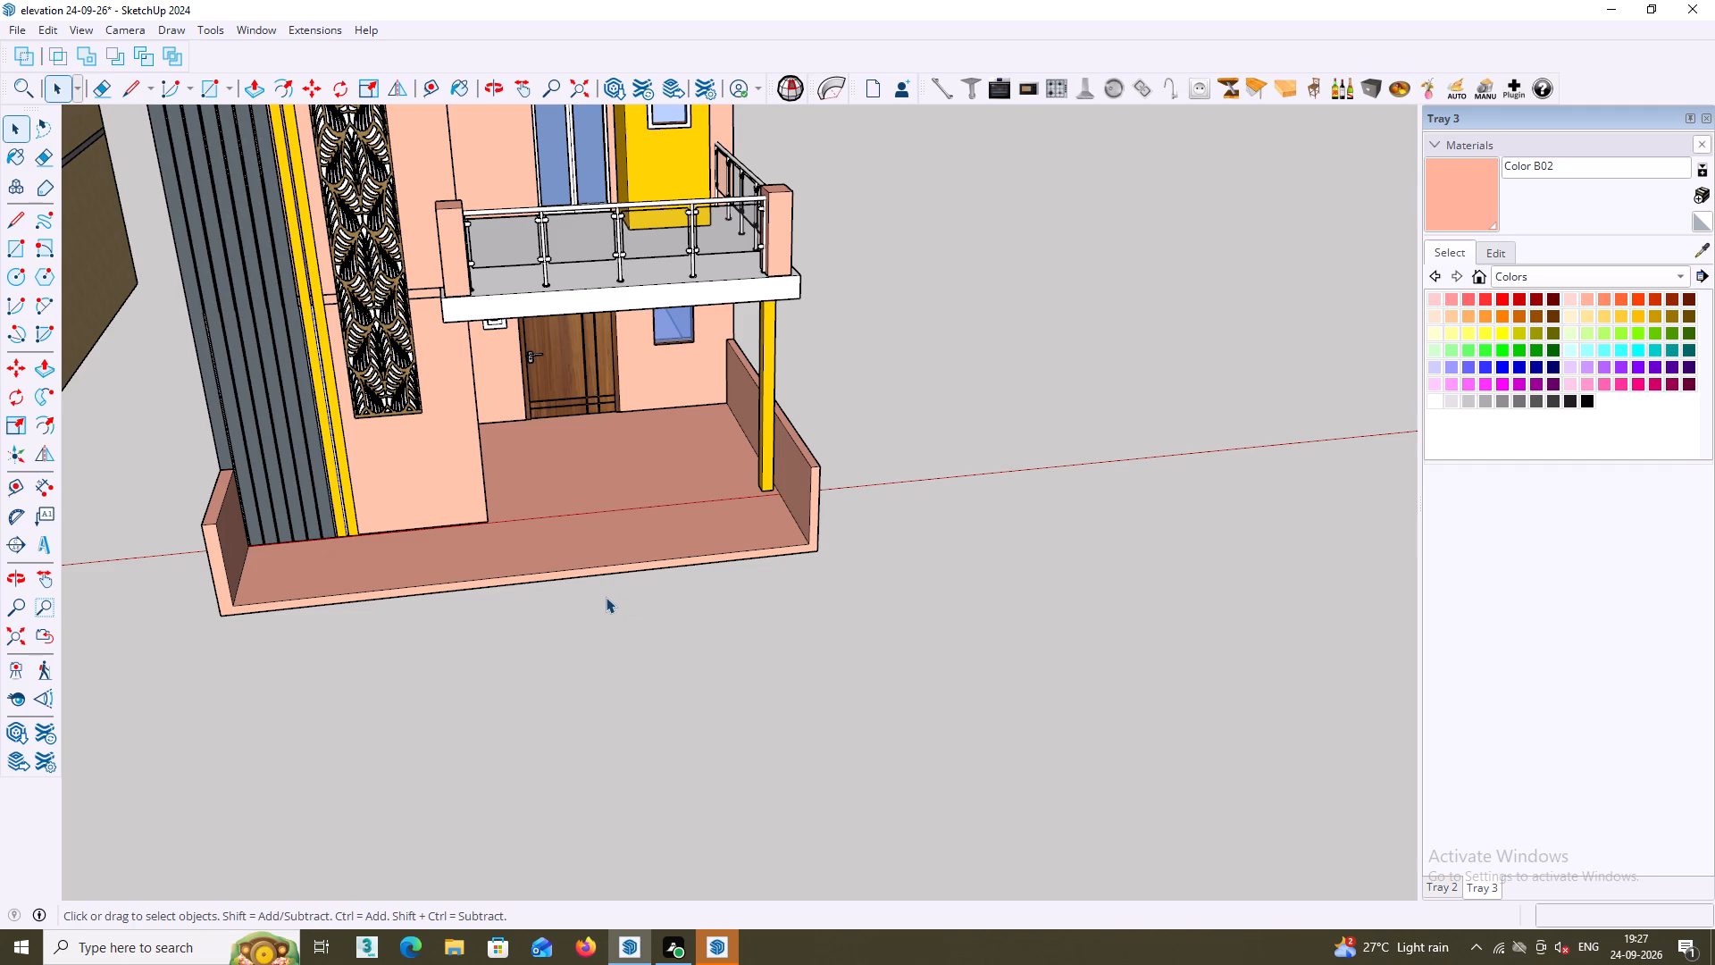
pyautogui.moveTo(589, 600); pyautogui.dragTo(676, 200, button='middle')
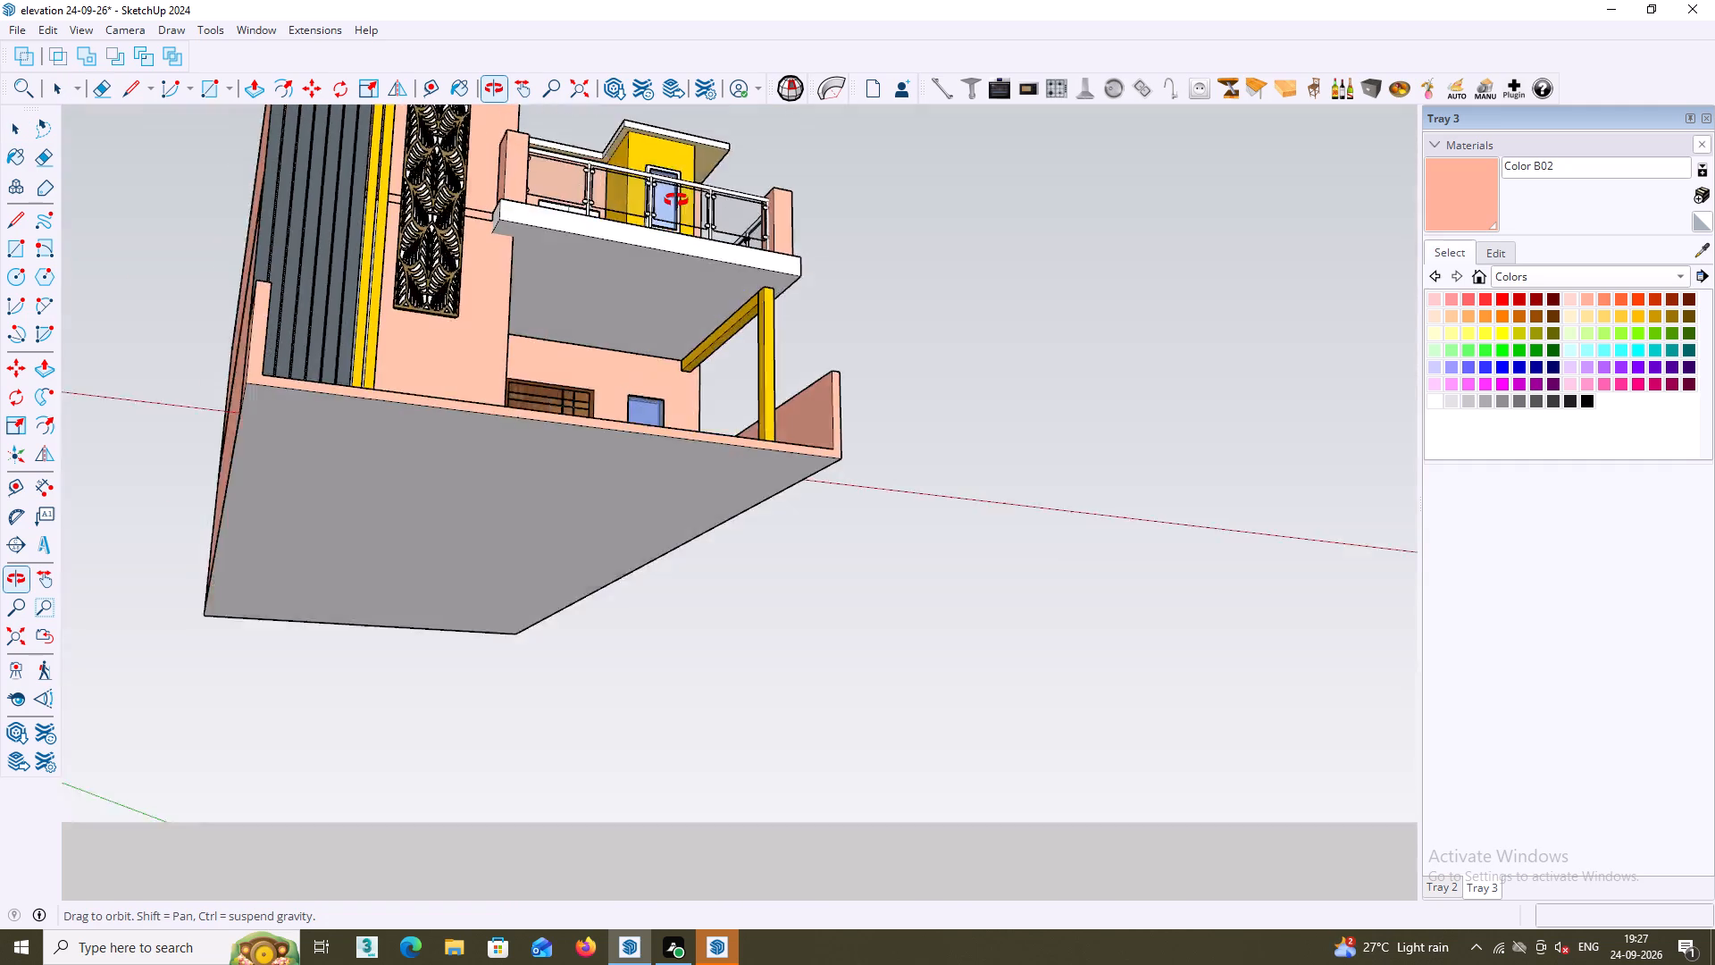
pyautogui.moveTo(676, 200); pyautogui.dragTo(724, 550, button='middle')
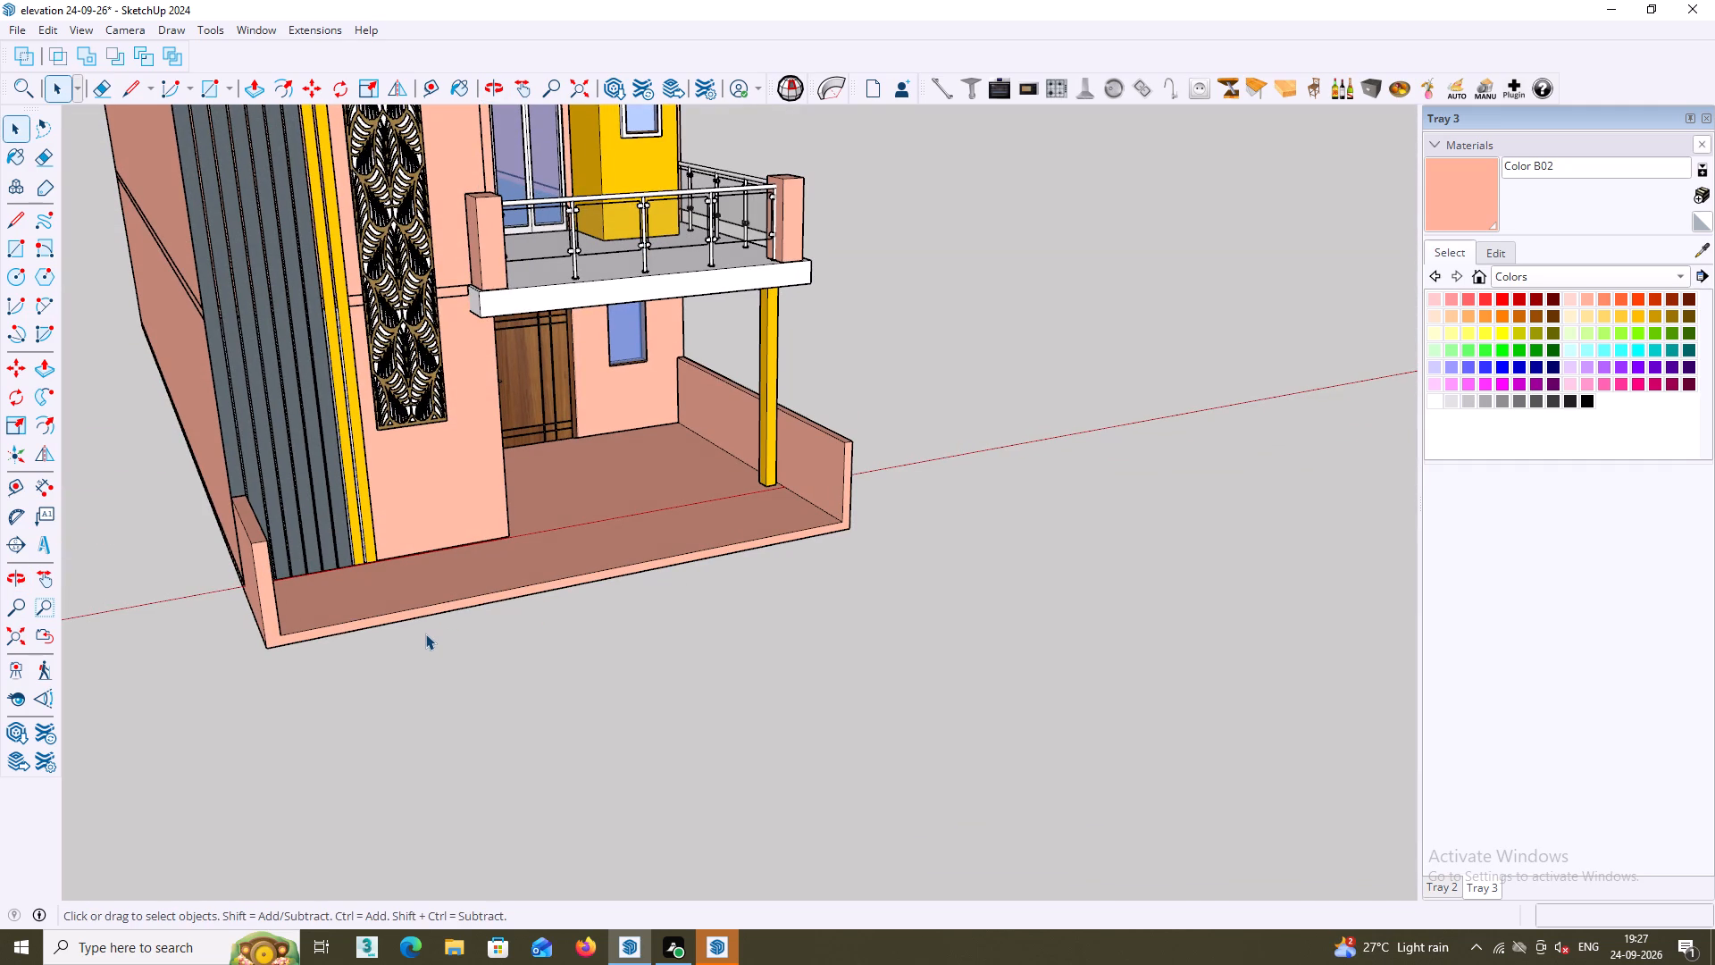
# Draw an upright rectangle about 9' 4" by 3' 6" along the porch floor's front edge, starting at the new side parapet.
pyautogui.press('r')
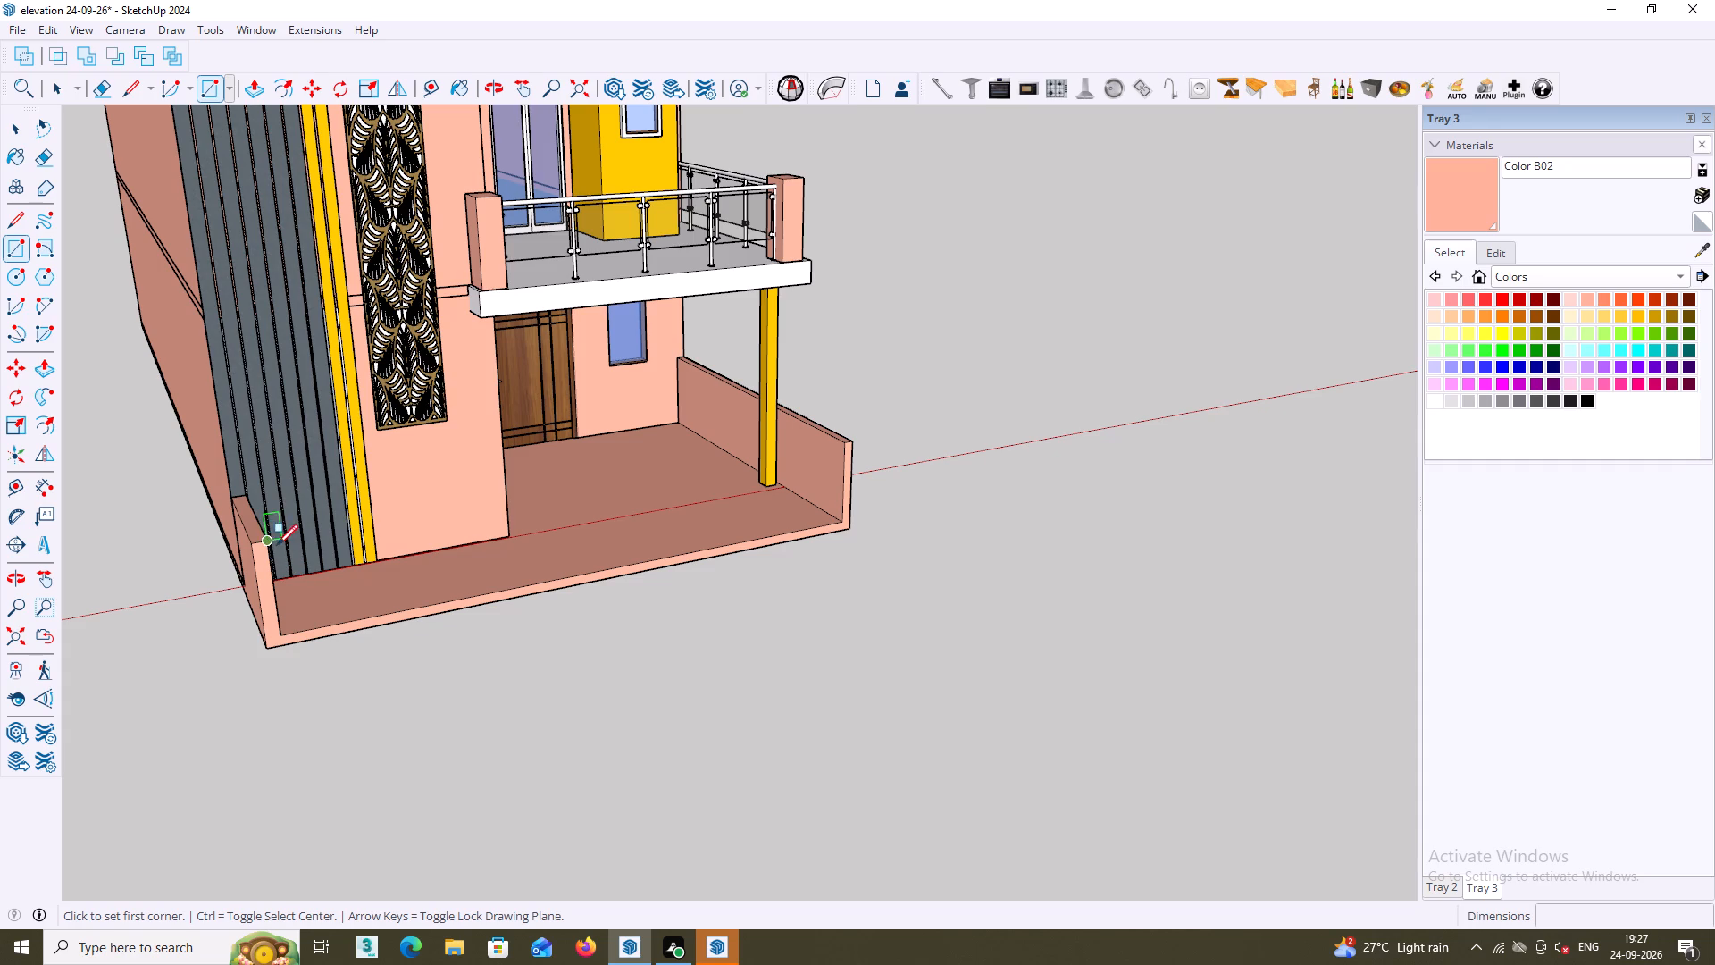
pyautogui.click(268, 544)
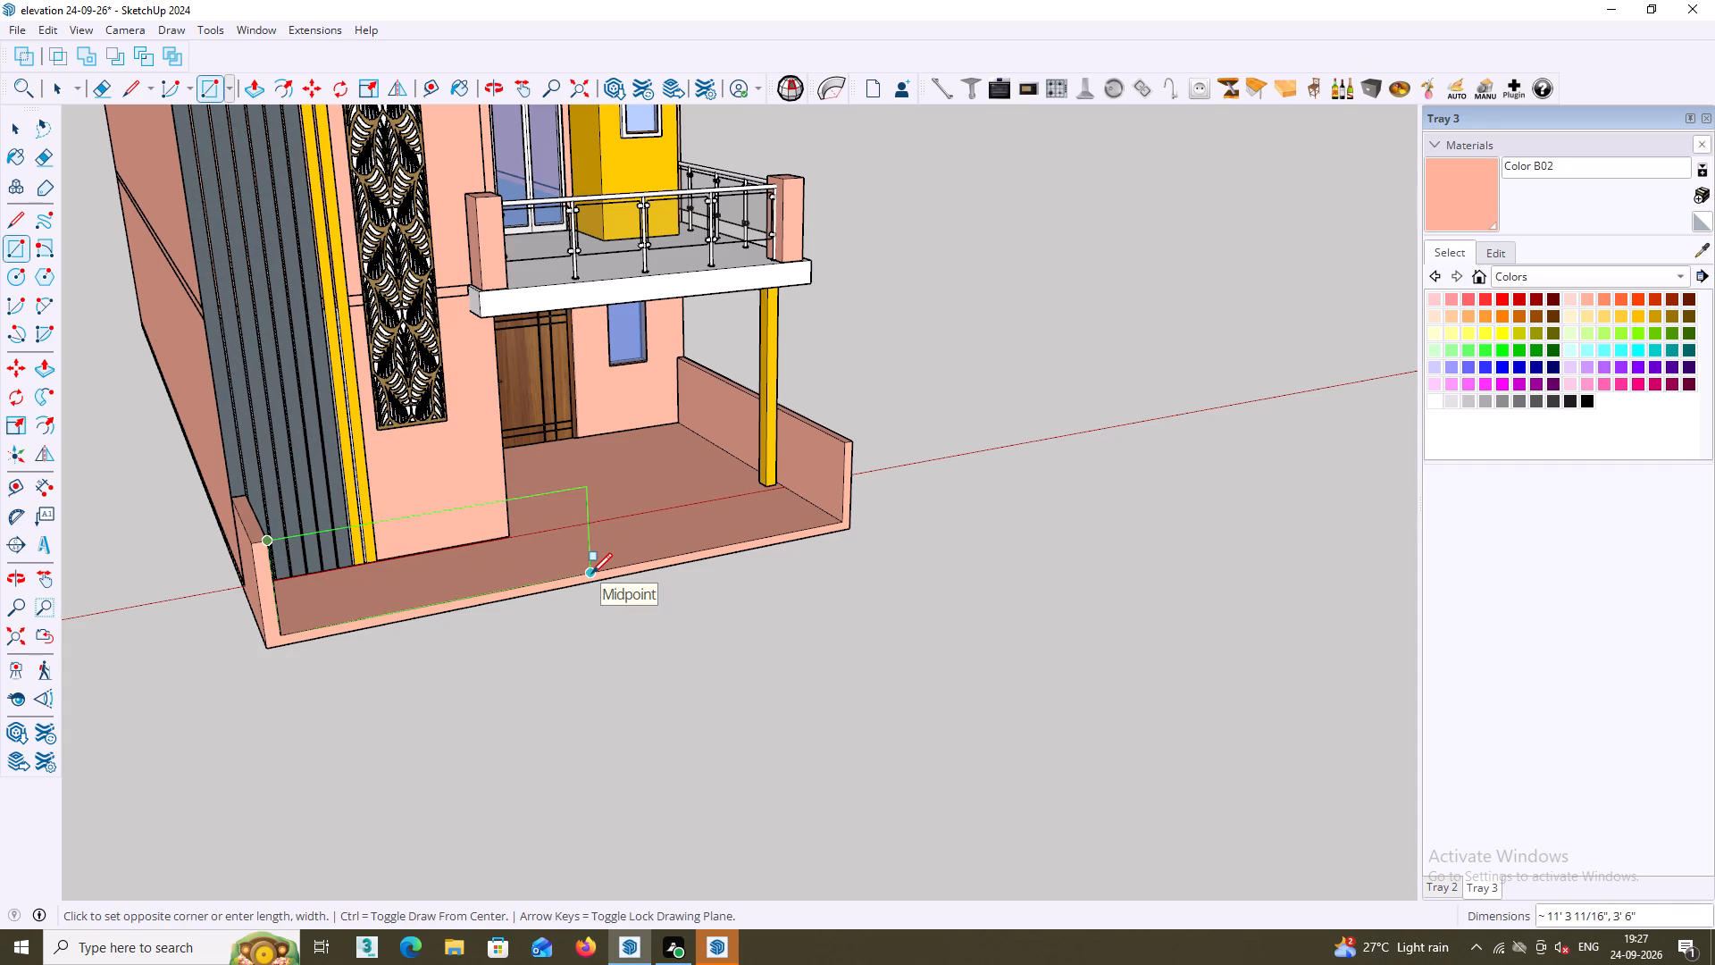
pyautogui.doubleClick(540, 577)
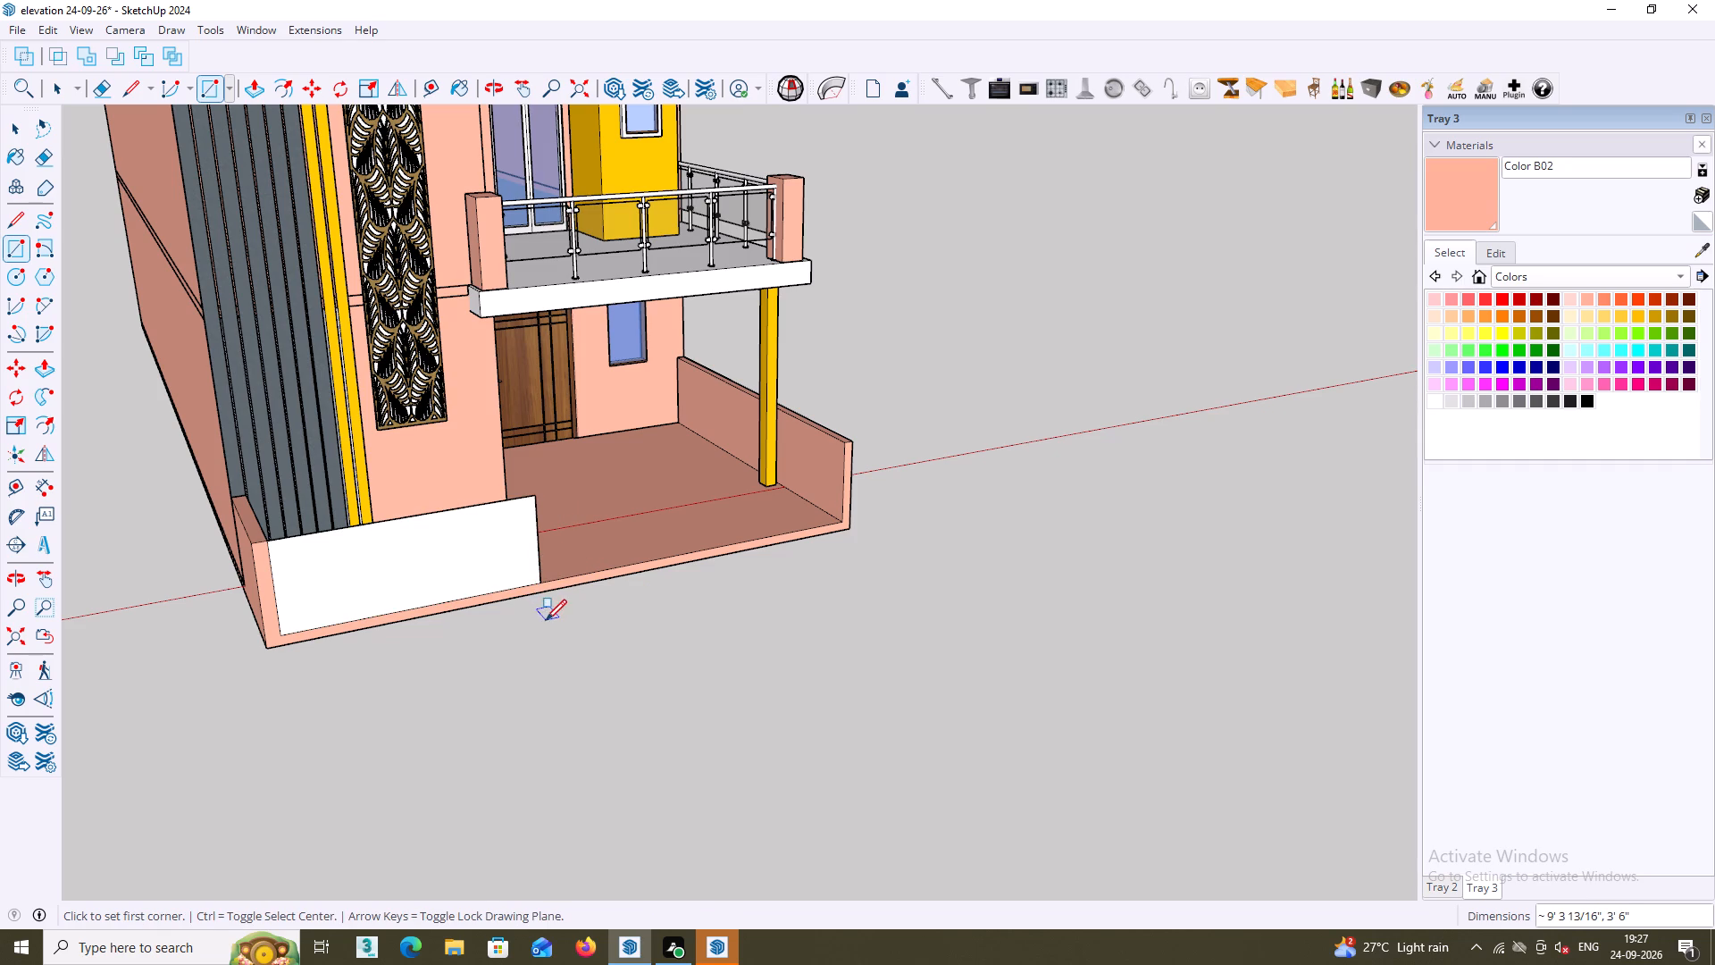
# Push/Pull the upright rectangle outward 4 1/2" to form a front parapet wall.
pyautogui.press('p')
pyautogui.click(463, 556)
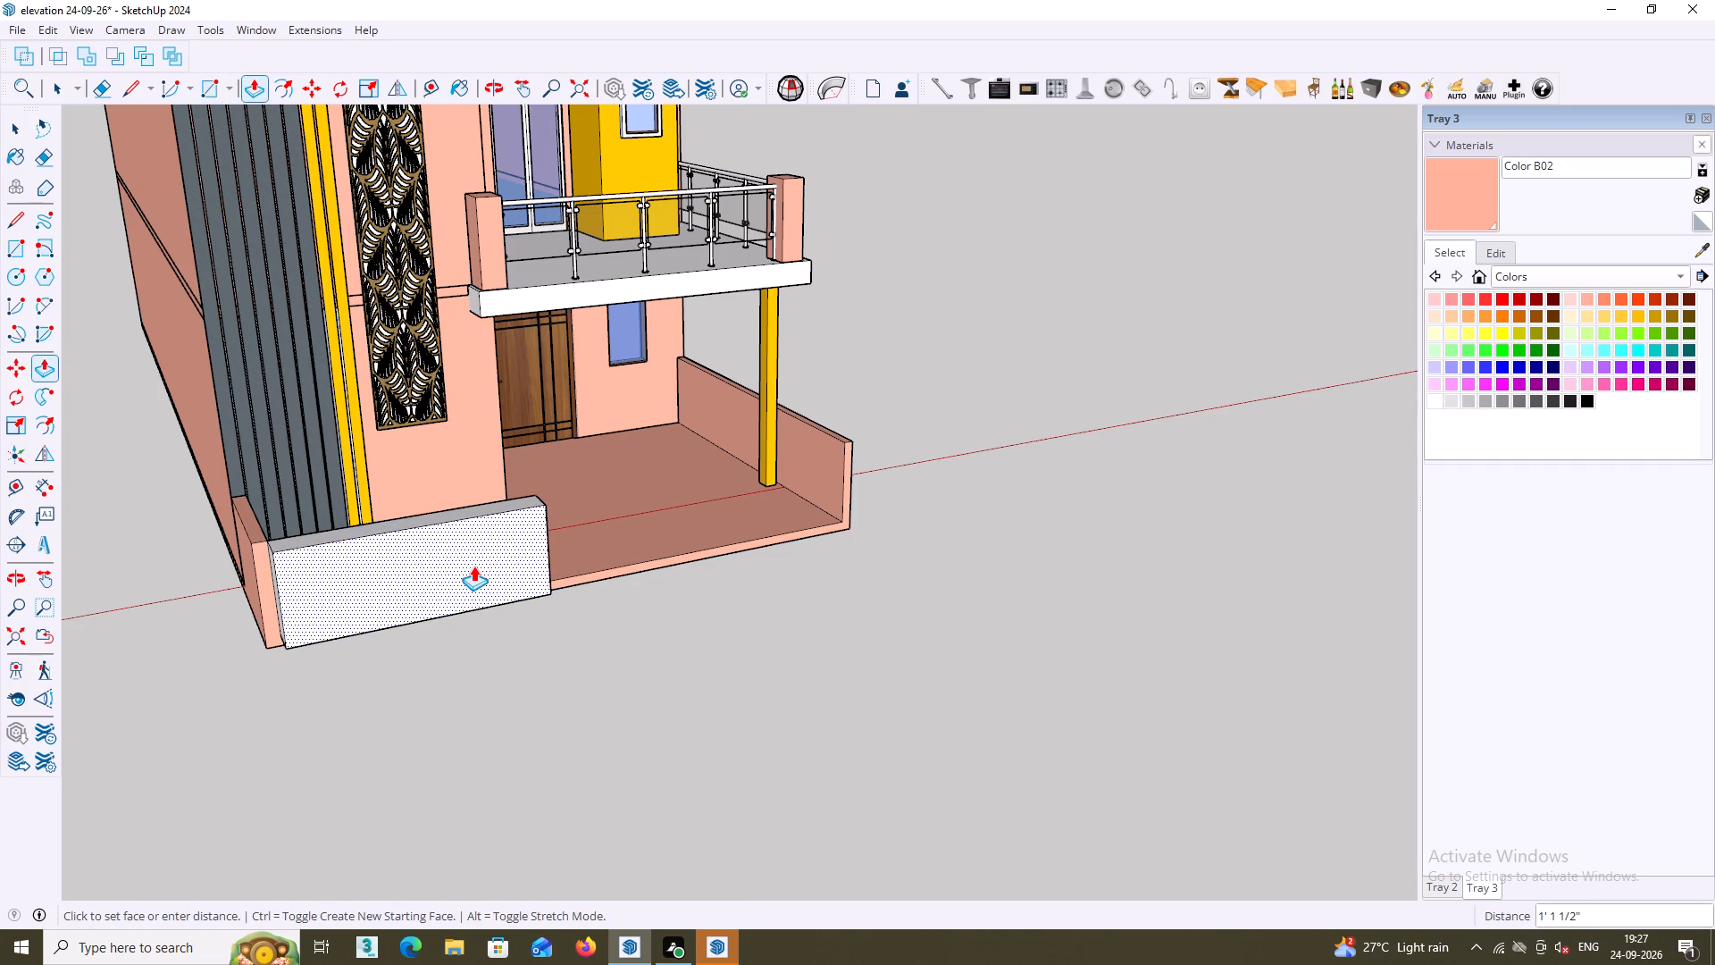
pyautogui.write('4.5')
pyautogui.press('Return')
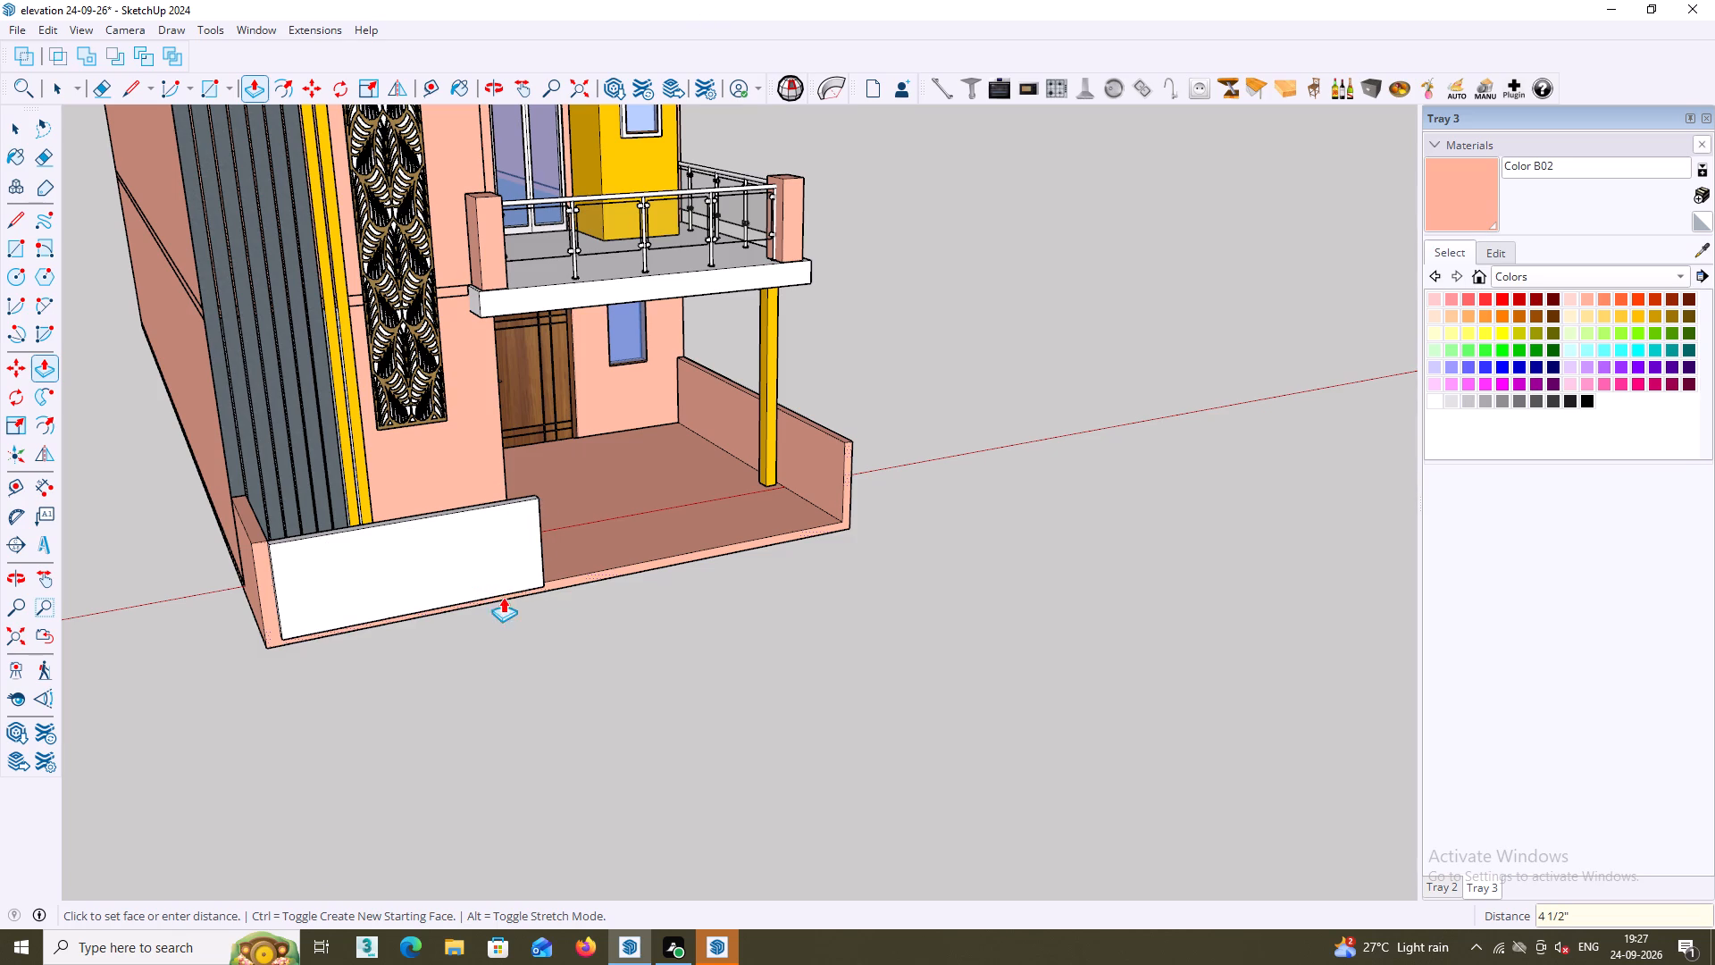
# Push/Pull the front parapet's end face to the side parapet's outer face, repeating the last distance and adding about 1 1/2".
pyautogui.moveTo(503, 597); pyautogui.dragTo(962, 570, button='middle')
pyautogui.scroll(4, 650, 666)
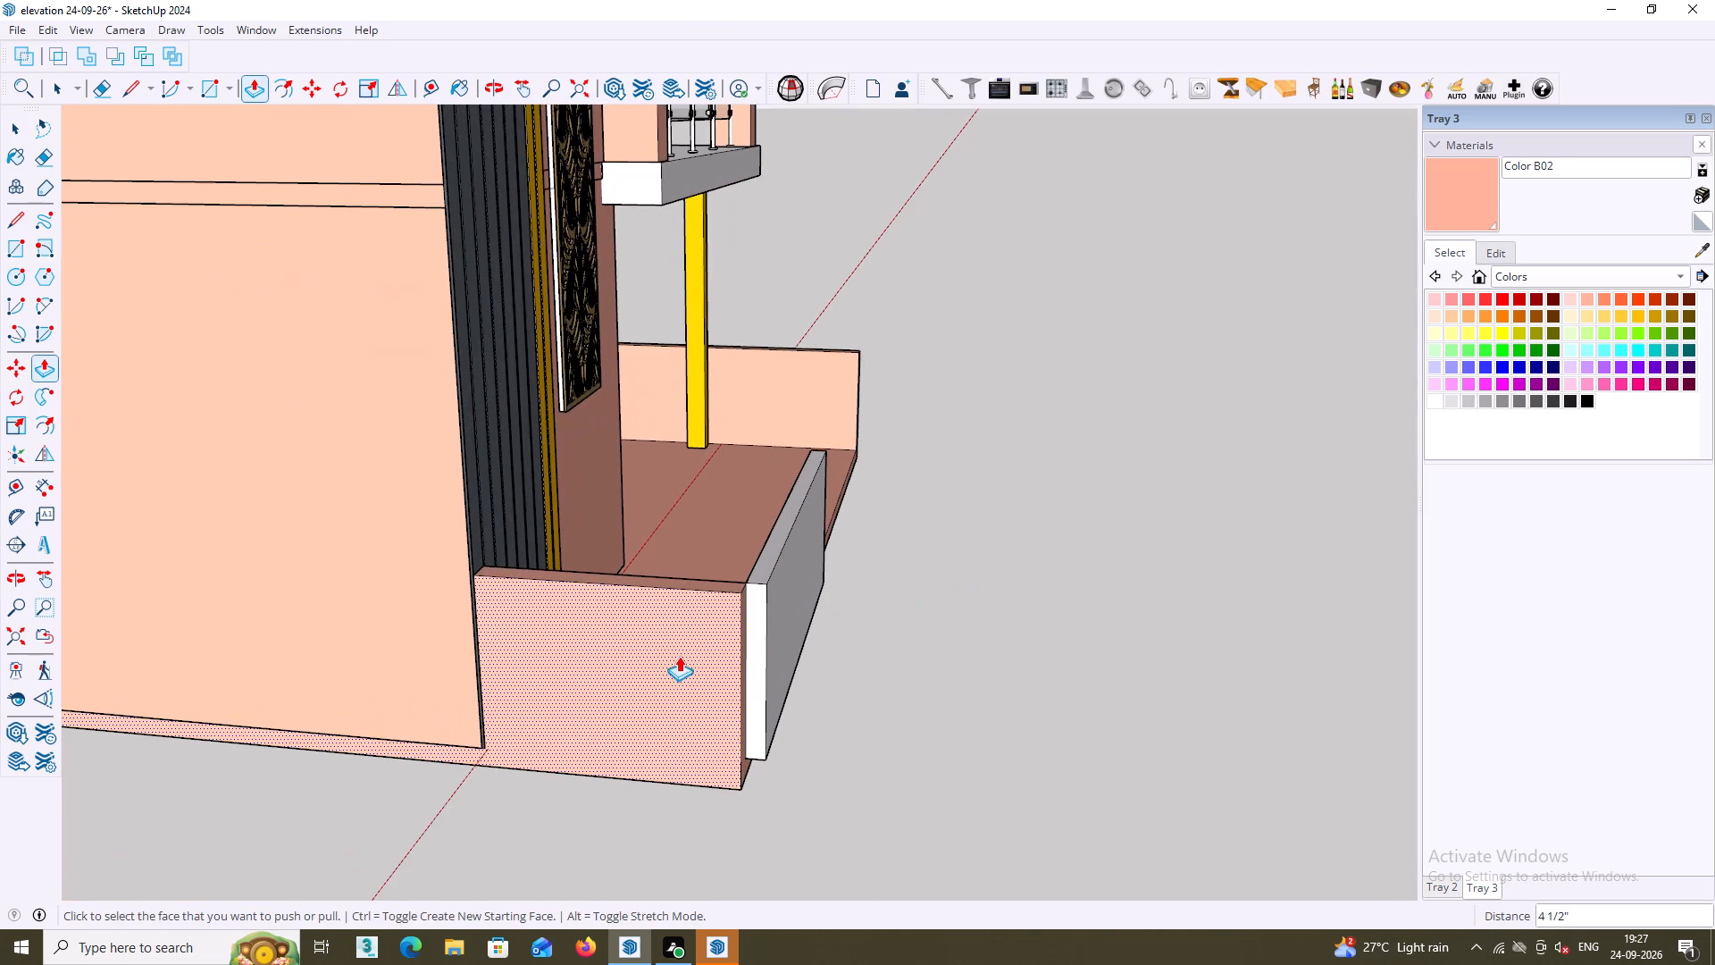
pyautogui.moveTo(679, 656); pyautogui.dragTo(677, 696, button='middle')
pyautogui.scroll(4, 721, 687)
pyautogui.doubleClick(752, 659)
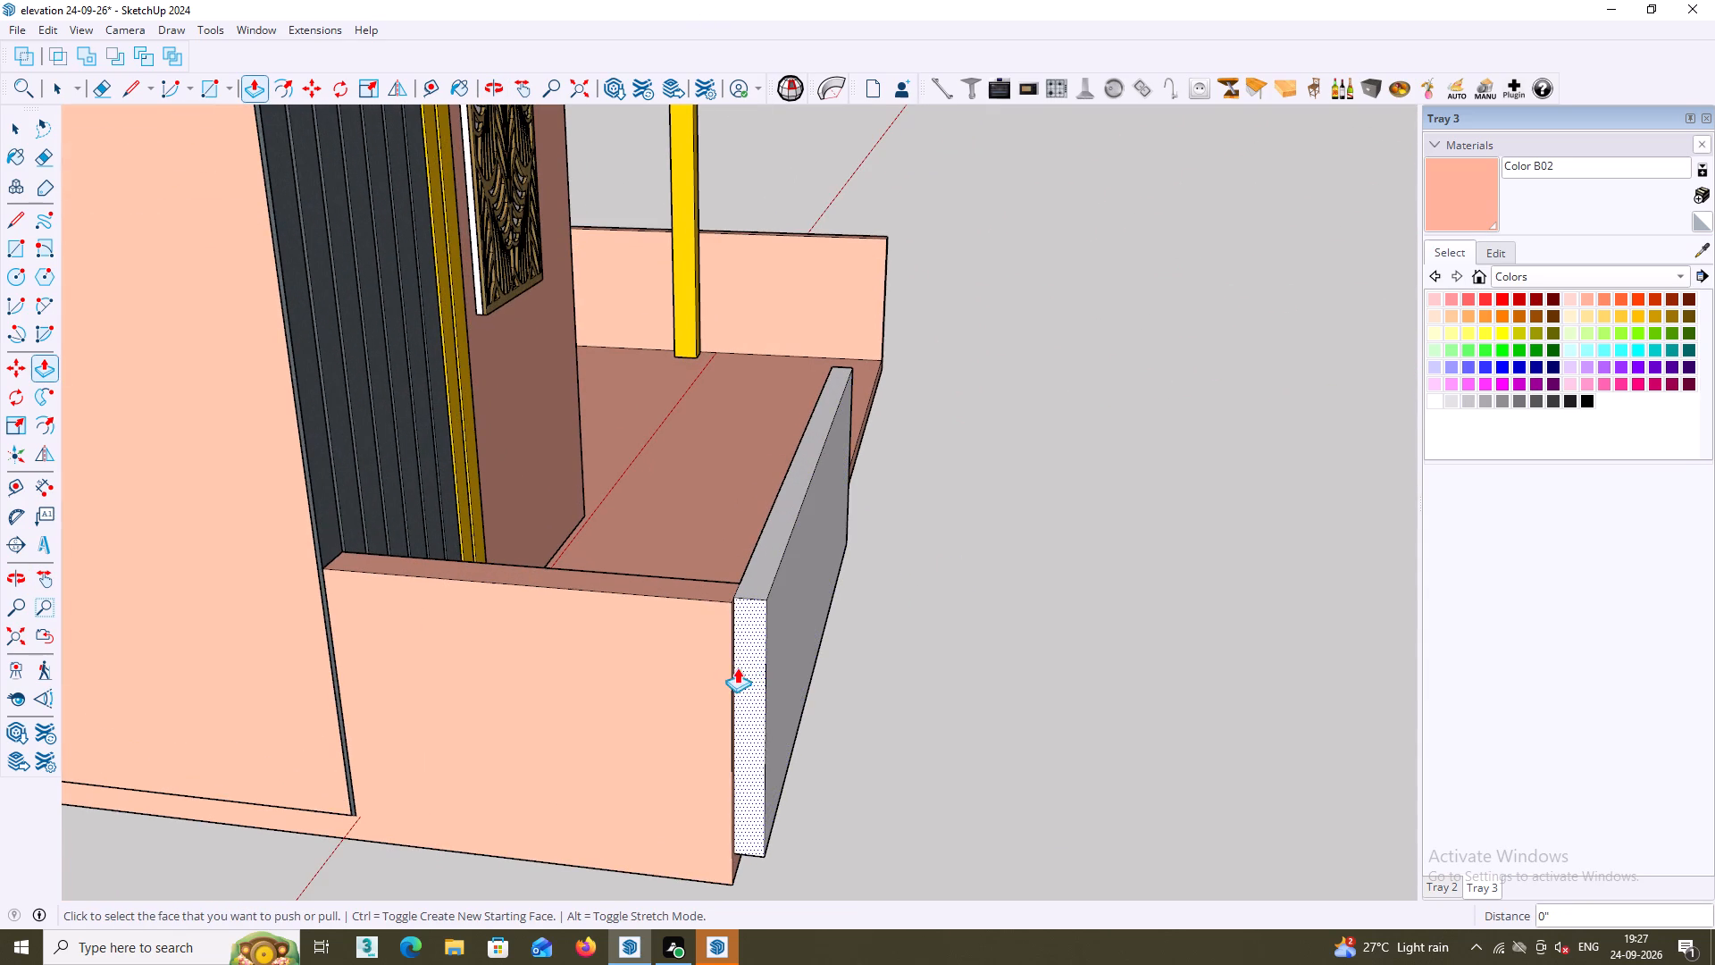
pyautogui.moveTo(710, 611); pyautogui.dragTo(670, 782, button='middle')
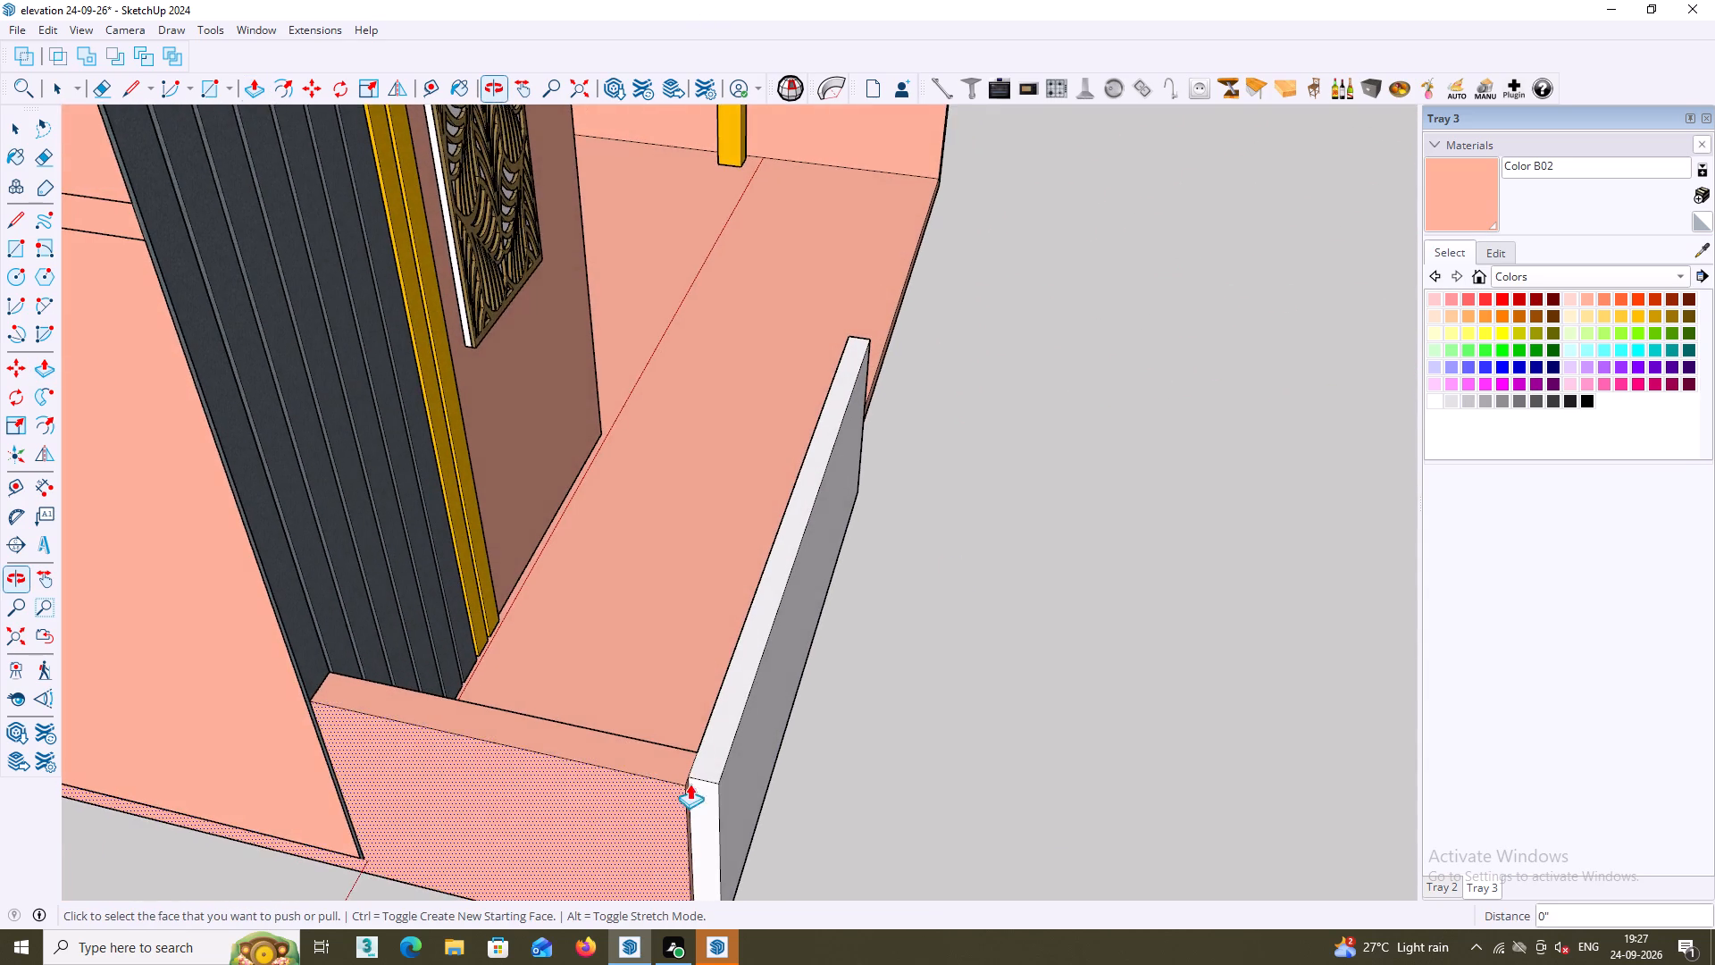
pyautogui.scroll(3, 690, 785)
pyautogui.click(699, 785)
pyautogui.click(682, 792)
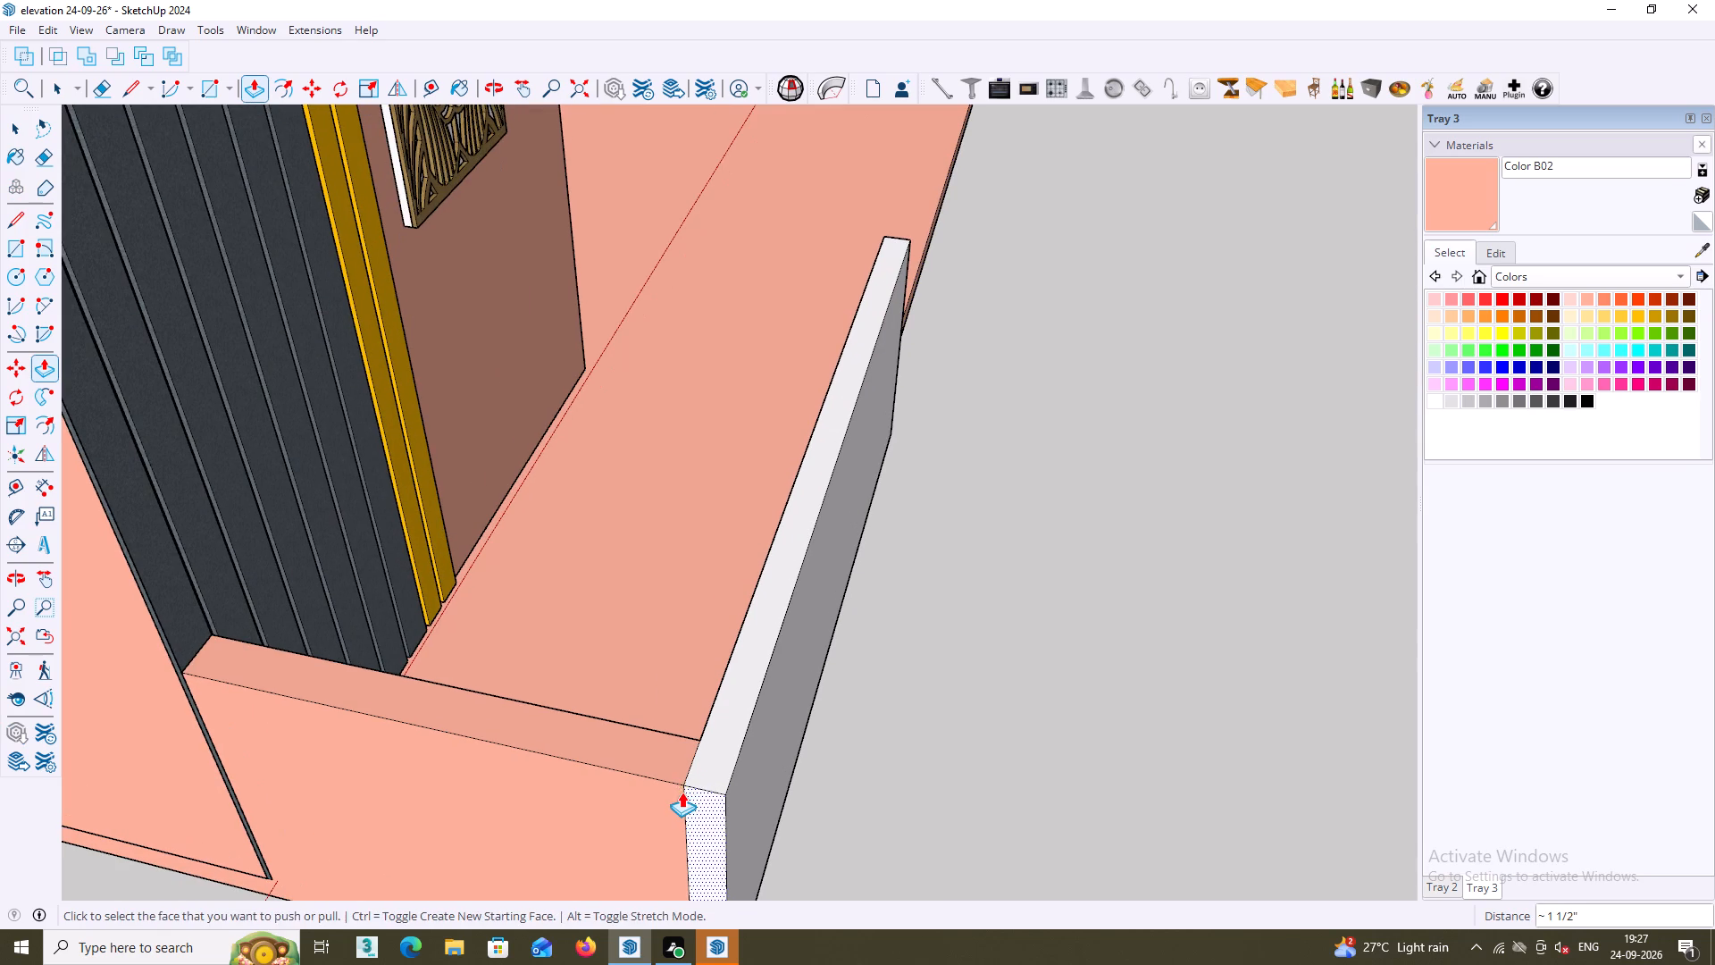
pyautogui.scroll(-1, 696, 780)
pyautogui.moveTo(704, 755); pyautogui.dragTo(706, 741, button='middle')
pyautogui.keyDown('shift'); pyautogui.moveTo(706, 741); pyautogui.dragTo(592, 232, button='middle'); pyautogui.keyUp('shift')
pyautogui.moveTo(598, 401); pyautogui.dragTo(582, 240, button='middle')
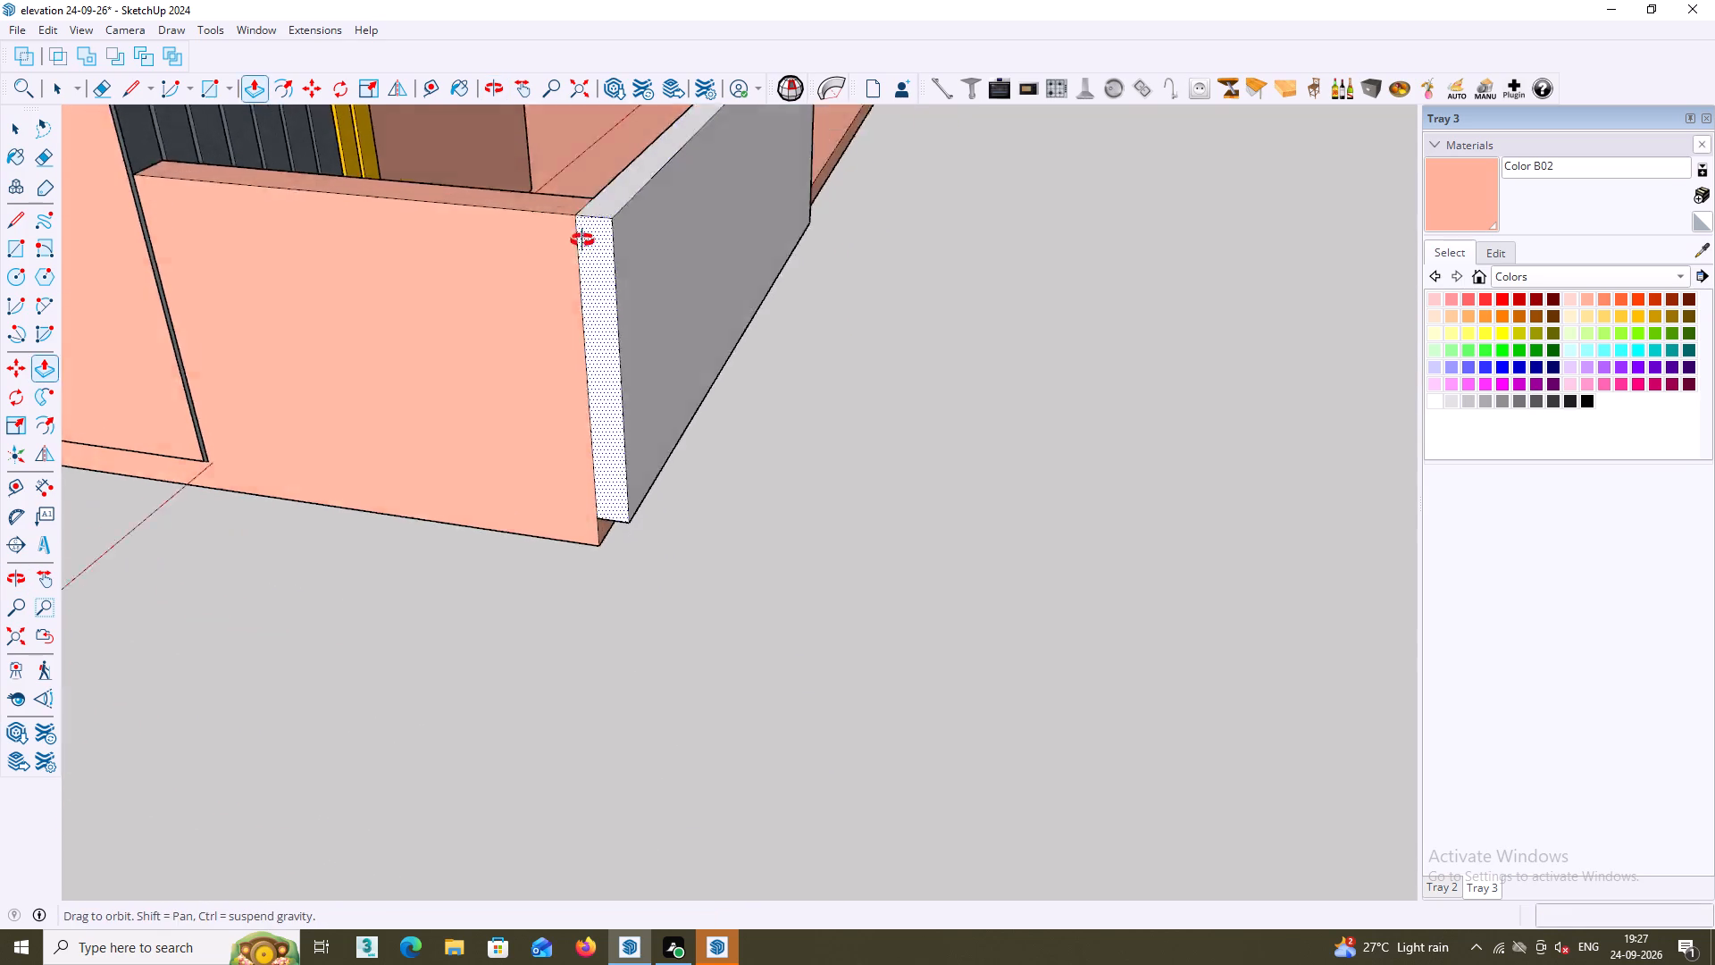
# Push/Pull the front parapet's underside down 4 1/2" to the porch floor slab's bottom edge.
pyautogui.moveTo(582, 240); pyautogui.dragTo(575, 146, button='middle')
pyautogui.scroll(1, 628, 374)
pyautogui.moveTo(632, 368); pyautogui.dragTo(632, 224, button='middle')
pyautogui.scroll(2, 671, 440)
pyautogui.click(669, 408)
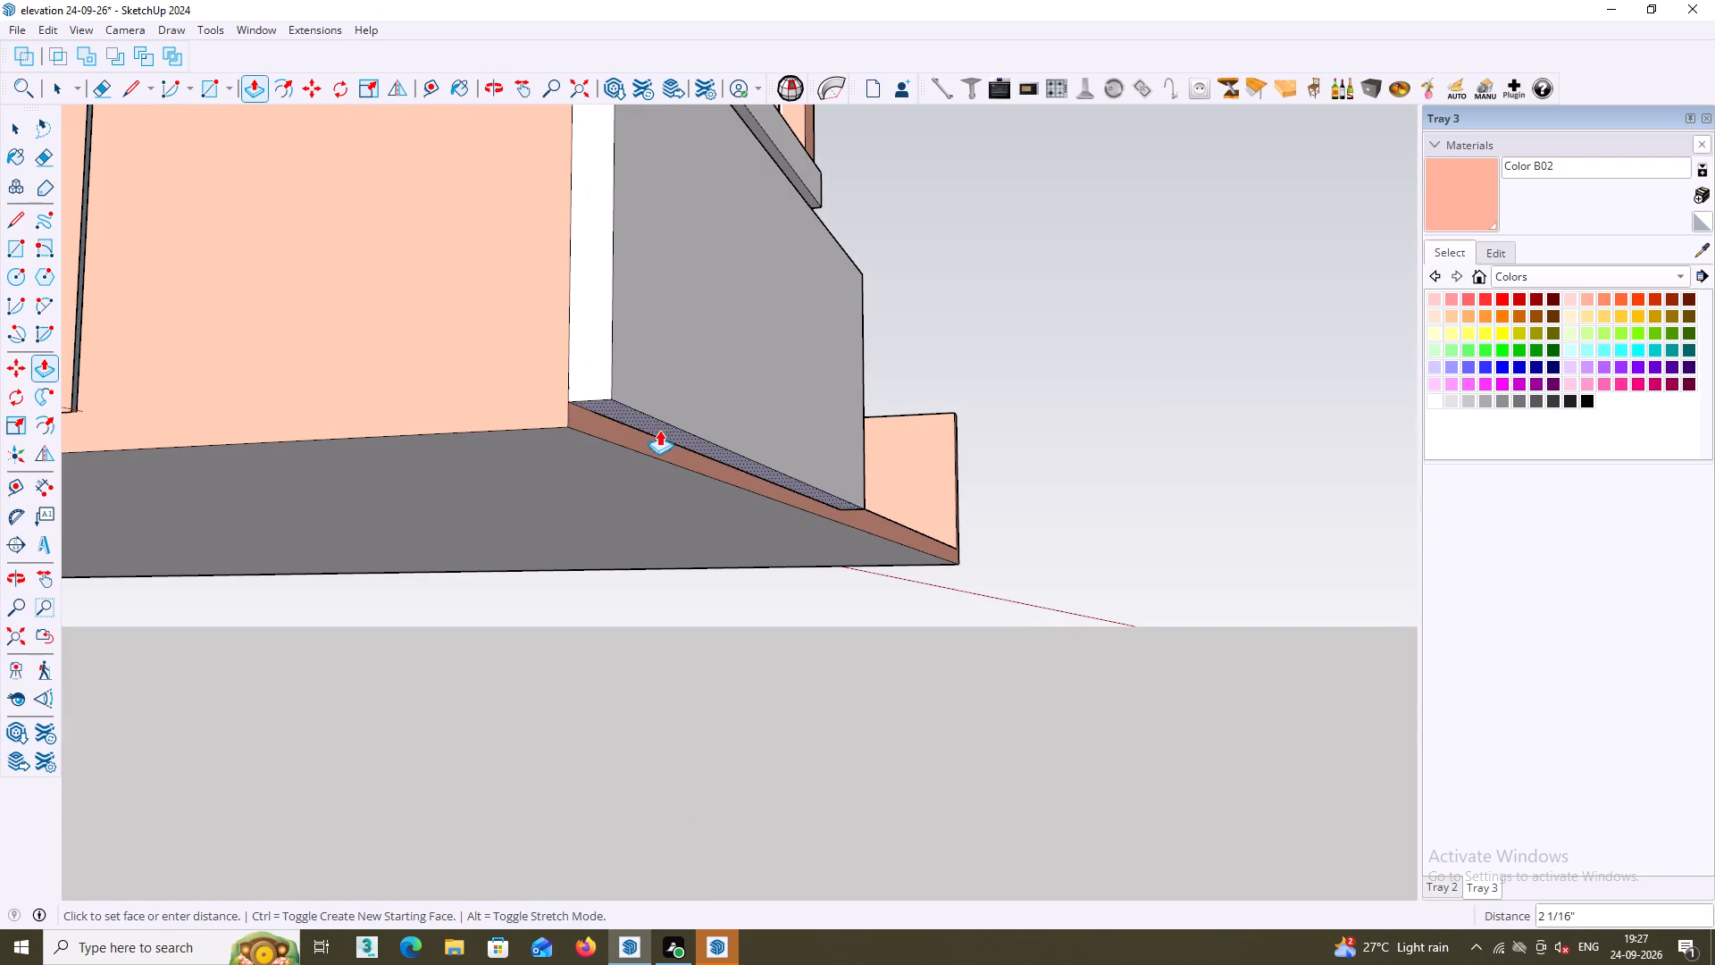
pyautogui.click(573, 433)
# Examine the front parapet and the remaining open front edge of the porch from several angles.
pyautogui.scroll(-4, 645, 472)
pyautogui.moveTo(882, 512); pyautogui.dragTo(883, 701, button='middle')
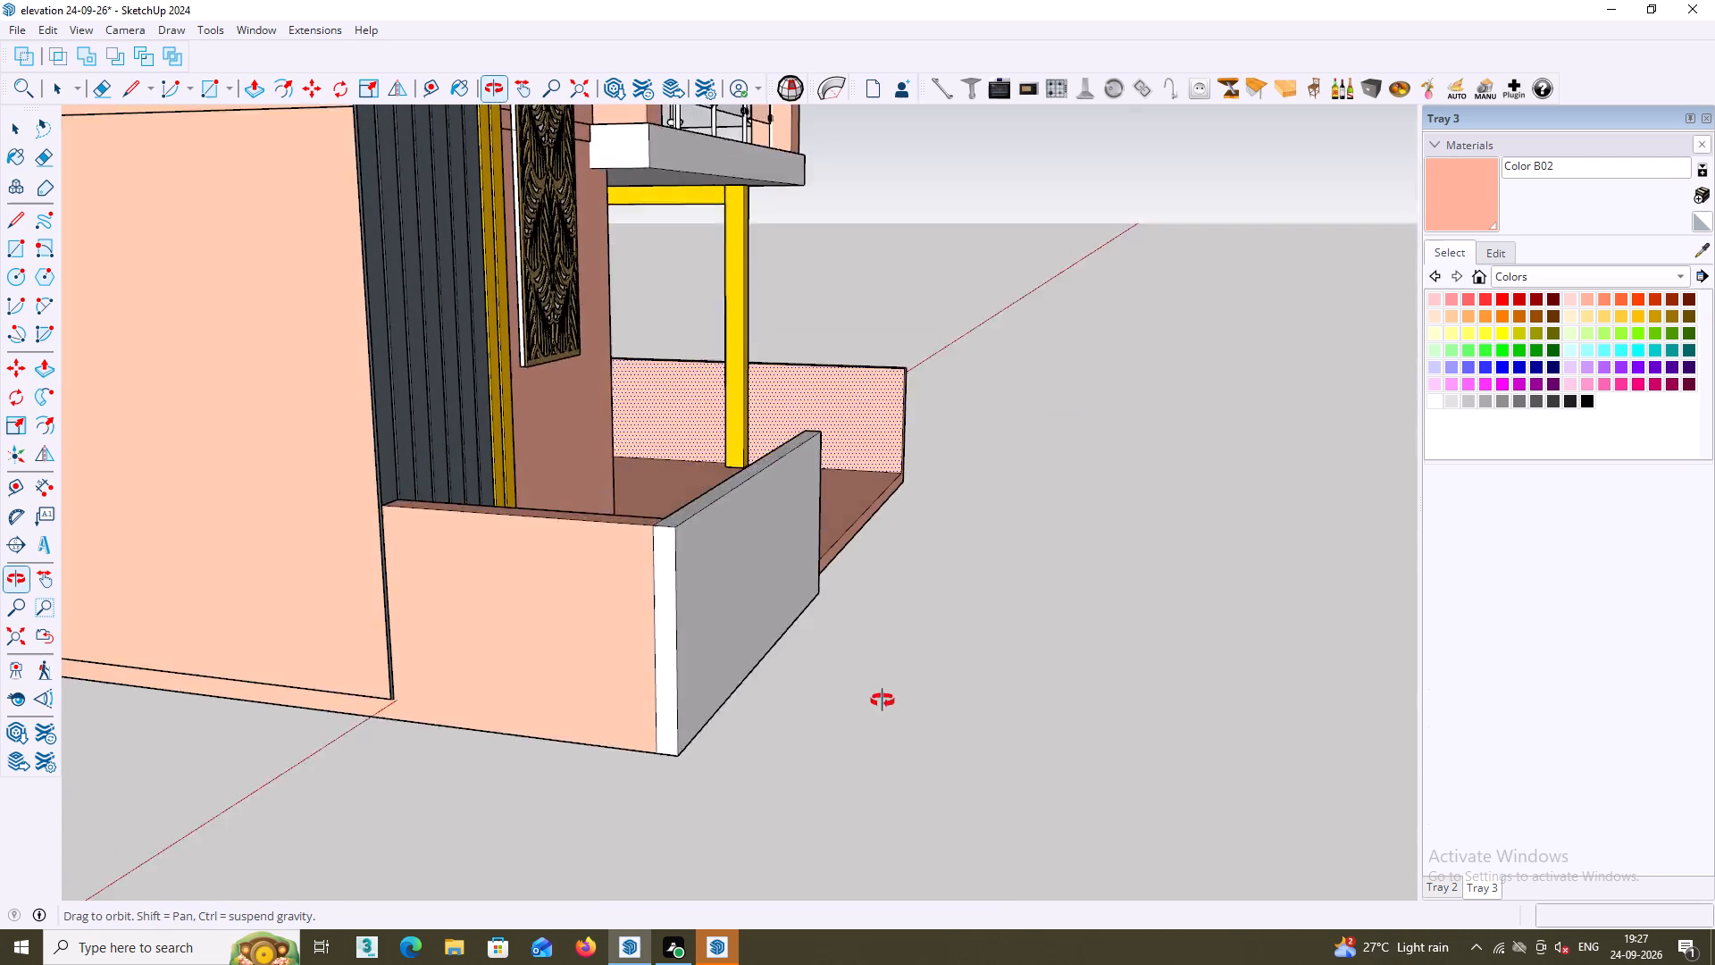
pyautogui.moveTo(883, 701); pyautogui.dragTo(874, 754, button='middle')
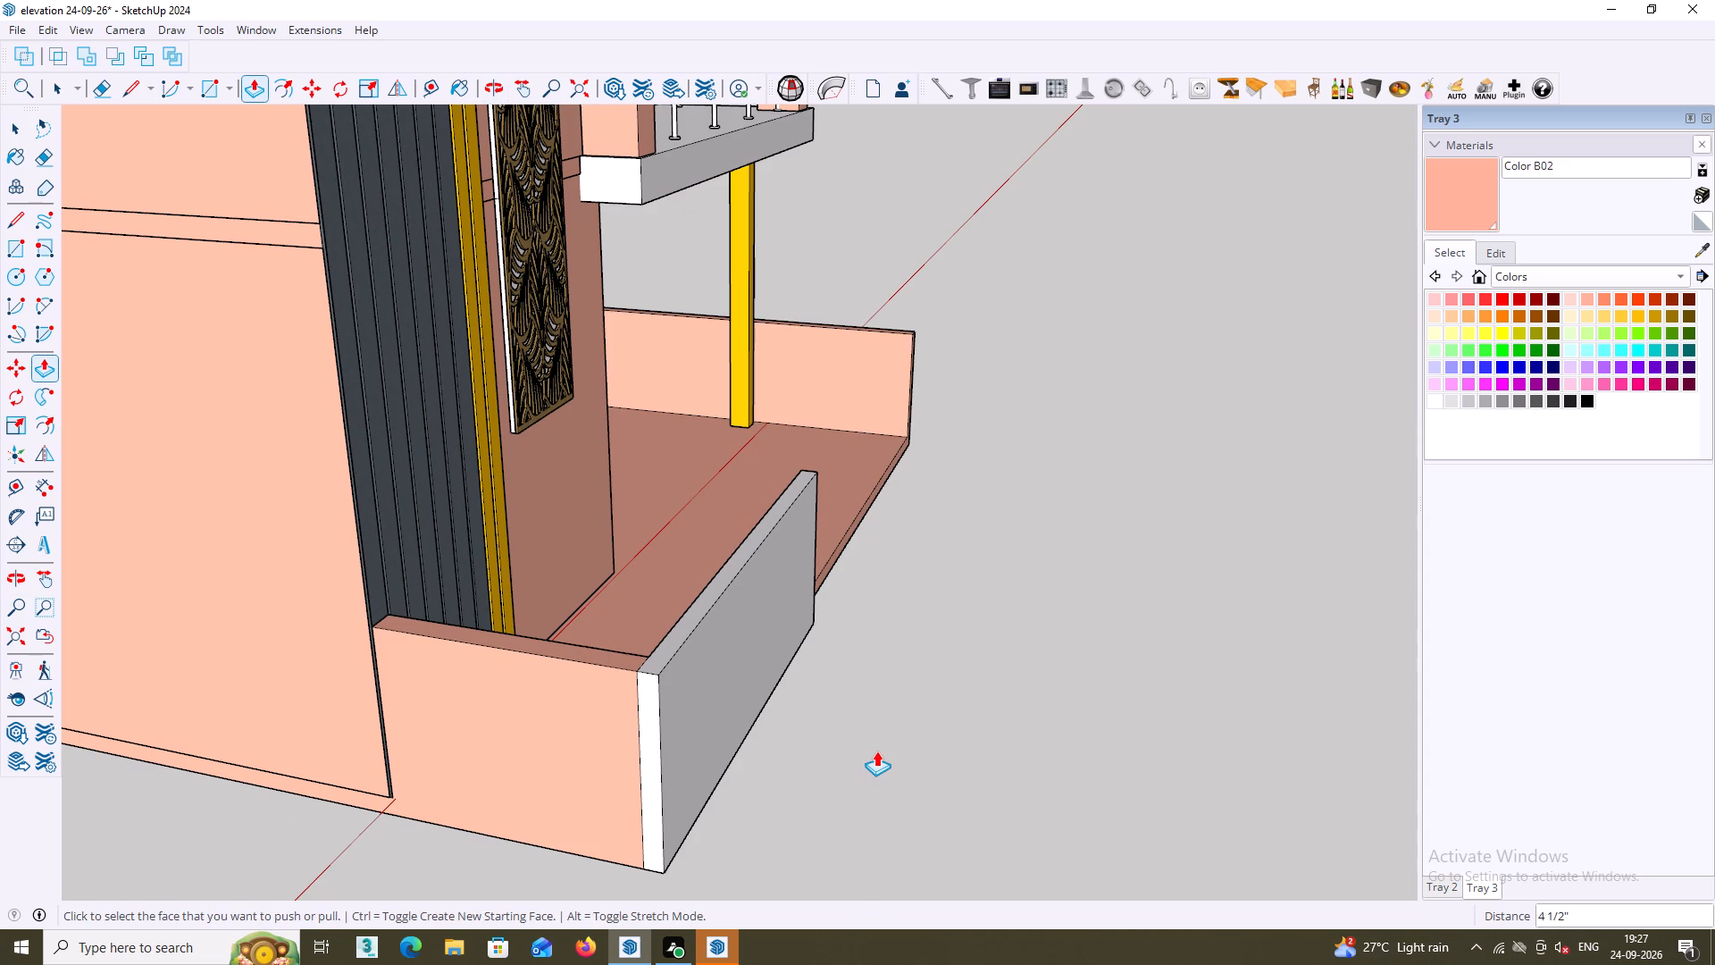
pyautogui.keyDown('shift'); pyautogui.moveTo(876, 751); pyautogui.dragTo(527, 748, button='middle'); pyautogui.keyUp('shift')
pyautogui.moveTo(644, 690); pyautogui.dragTo(538, 684, button='middle')
pyautogui.scroll(-2, 594, 679)
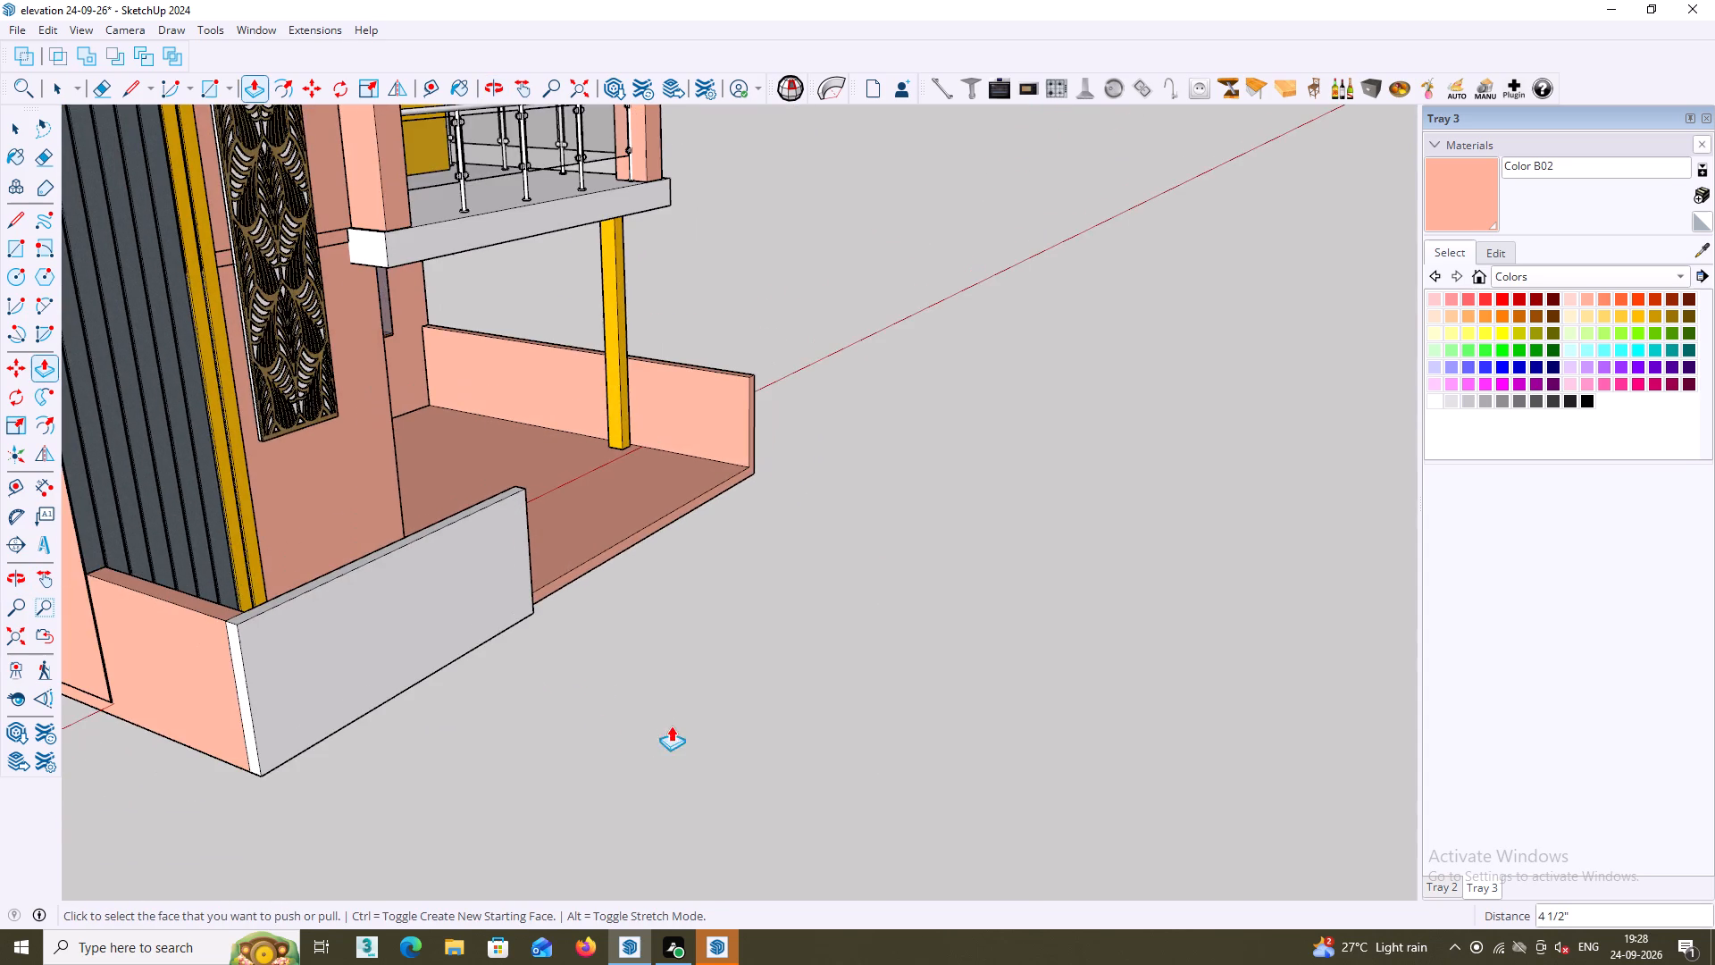
pyautogui.scroll(-4, 720, 751)
pyautogui.moveTo(738, 713); pyautogui.dragTo(652, 671, button='middle')
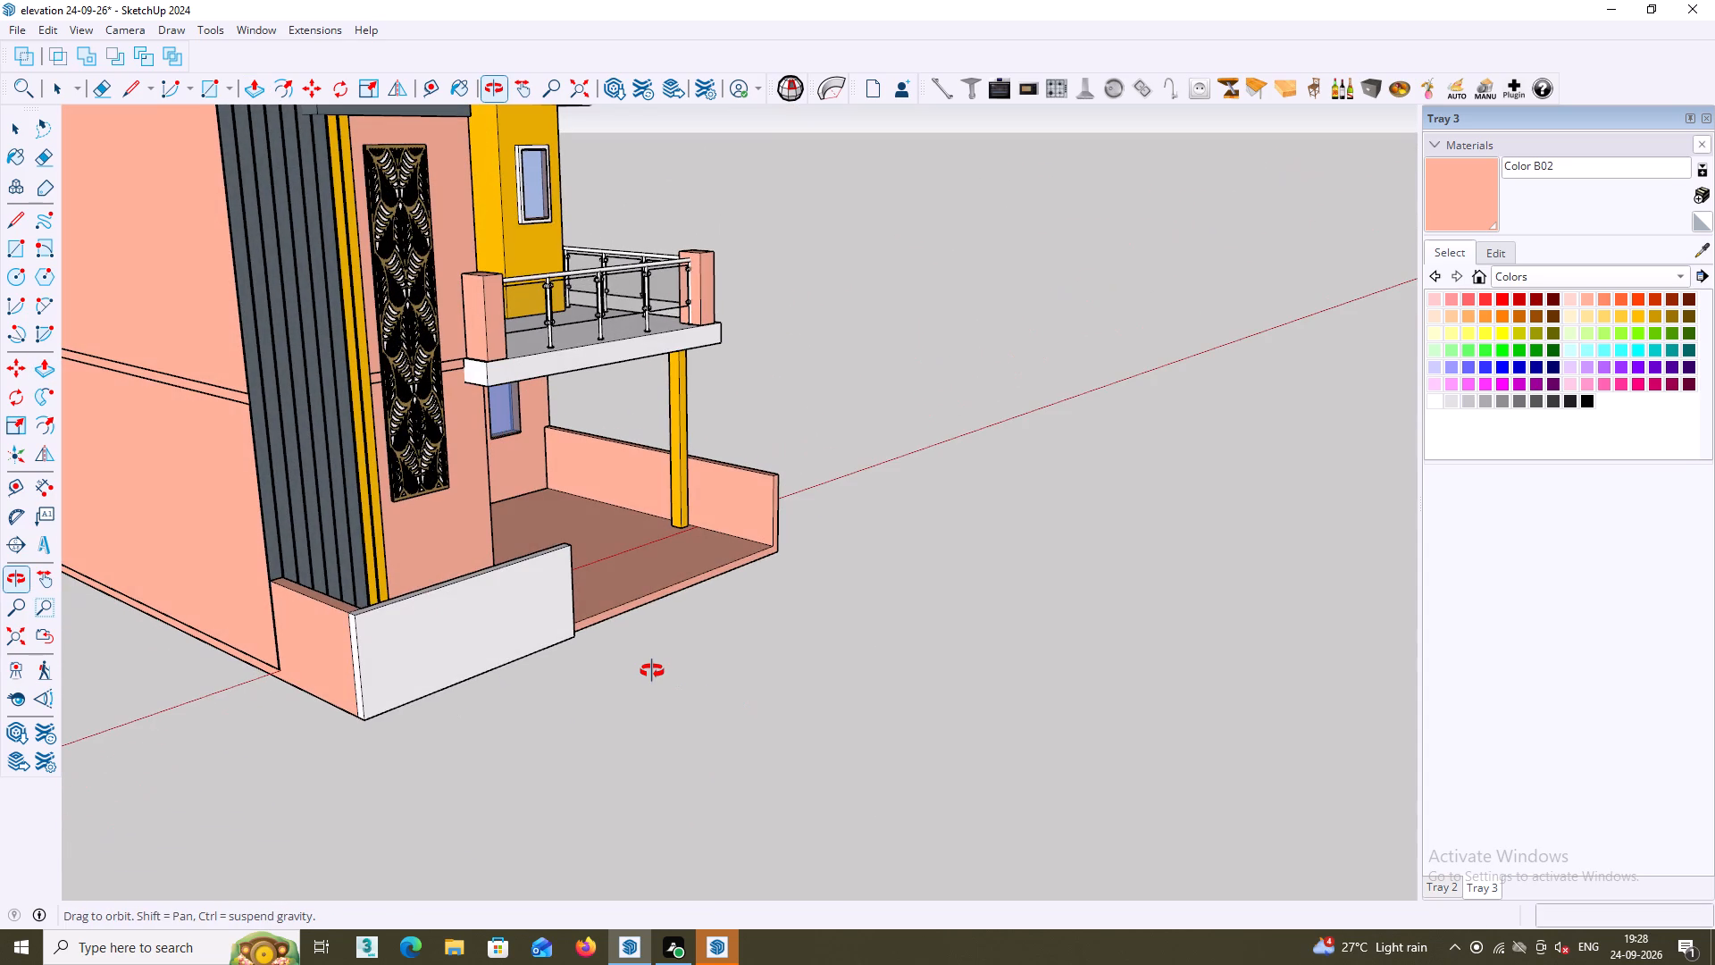
pyautogui.moveTo(652, 671); pyautogui.dragTo(593, 642, button='middle')
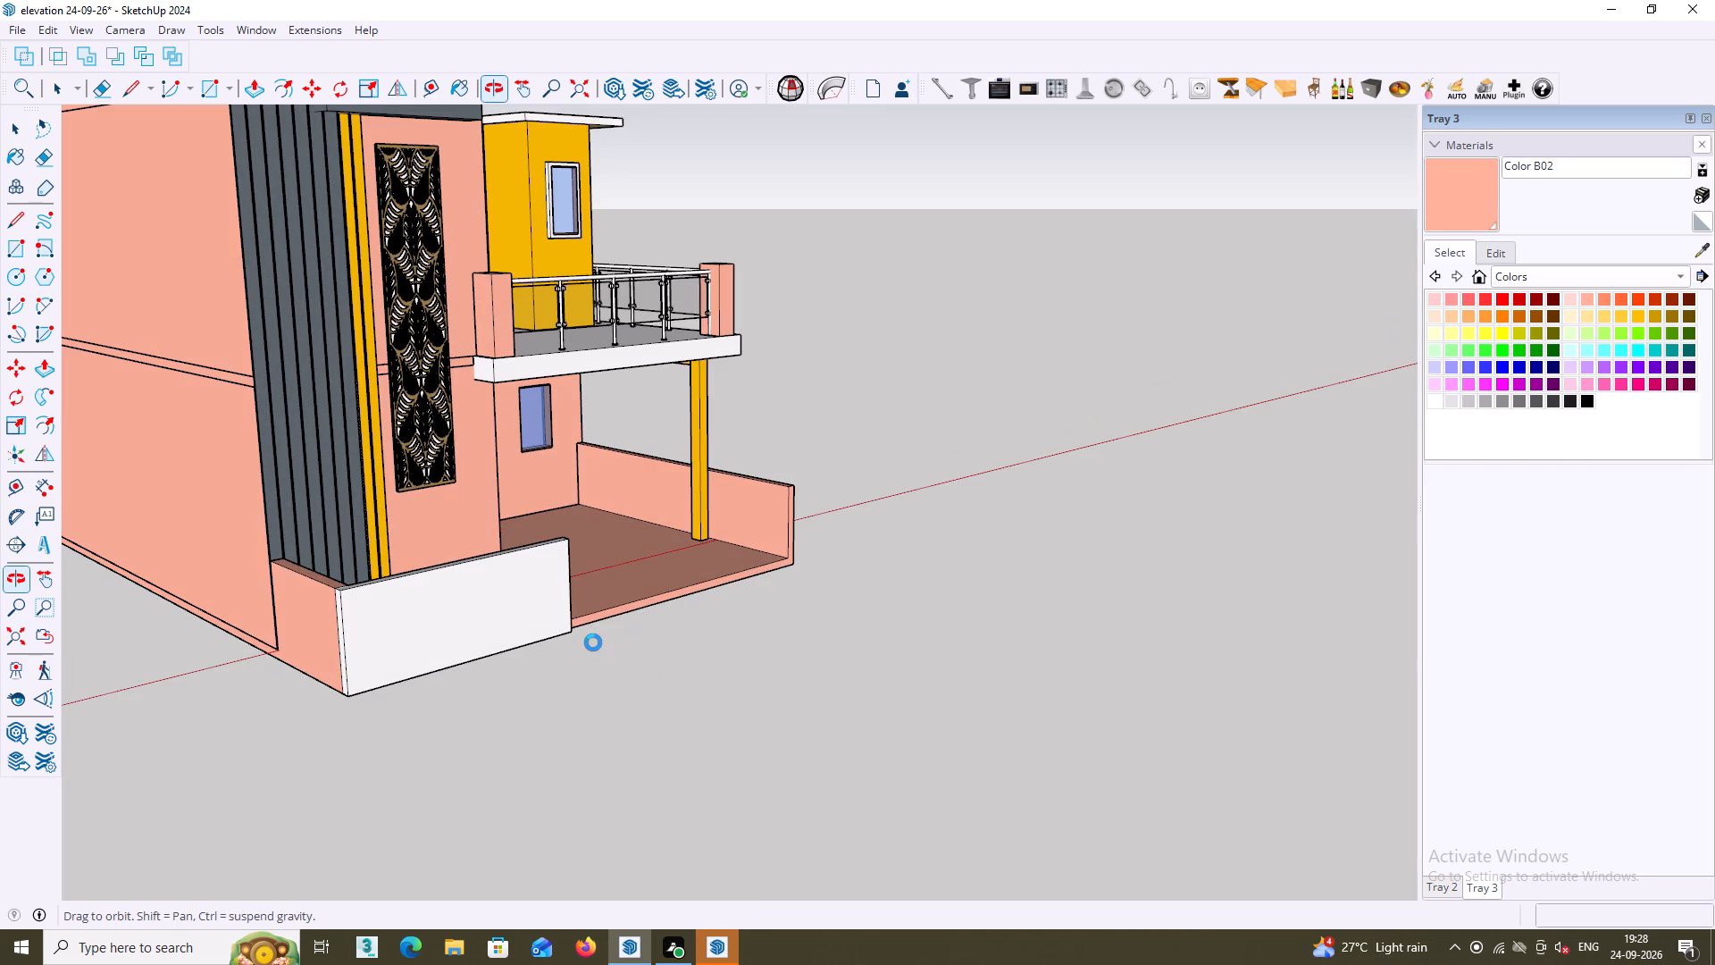
pyautogui.moveTo(593, 642); pyautogui.dragTo(591, 642, button='middle')
pyautogui.moveTo(588, 642); pyautogui.dragTo(576, 674, button='middle')
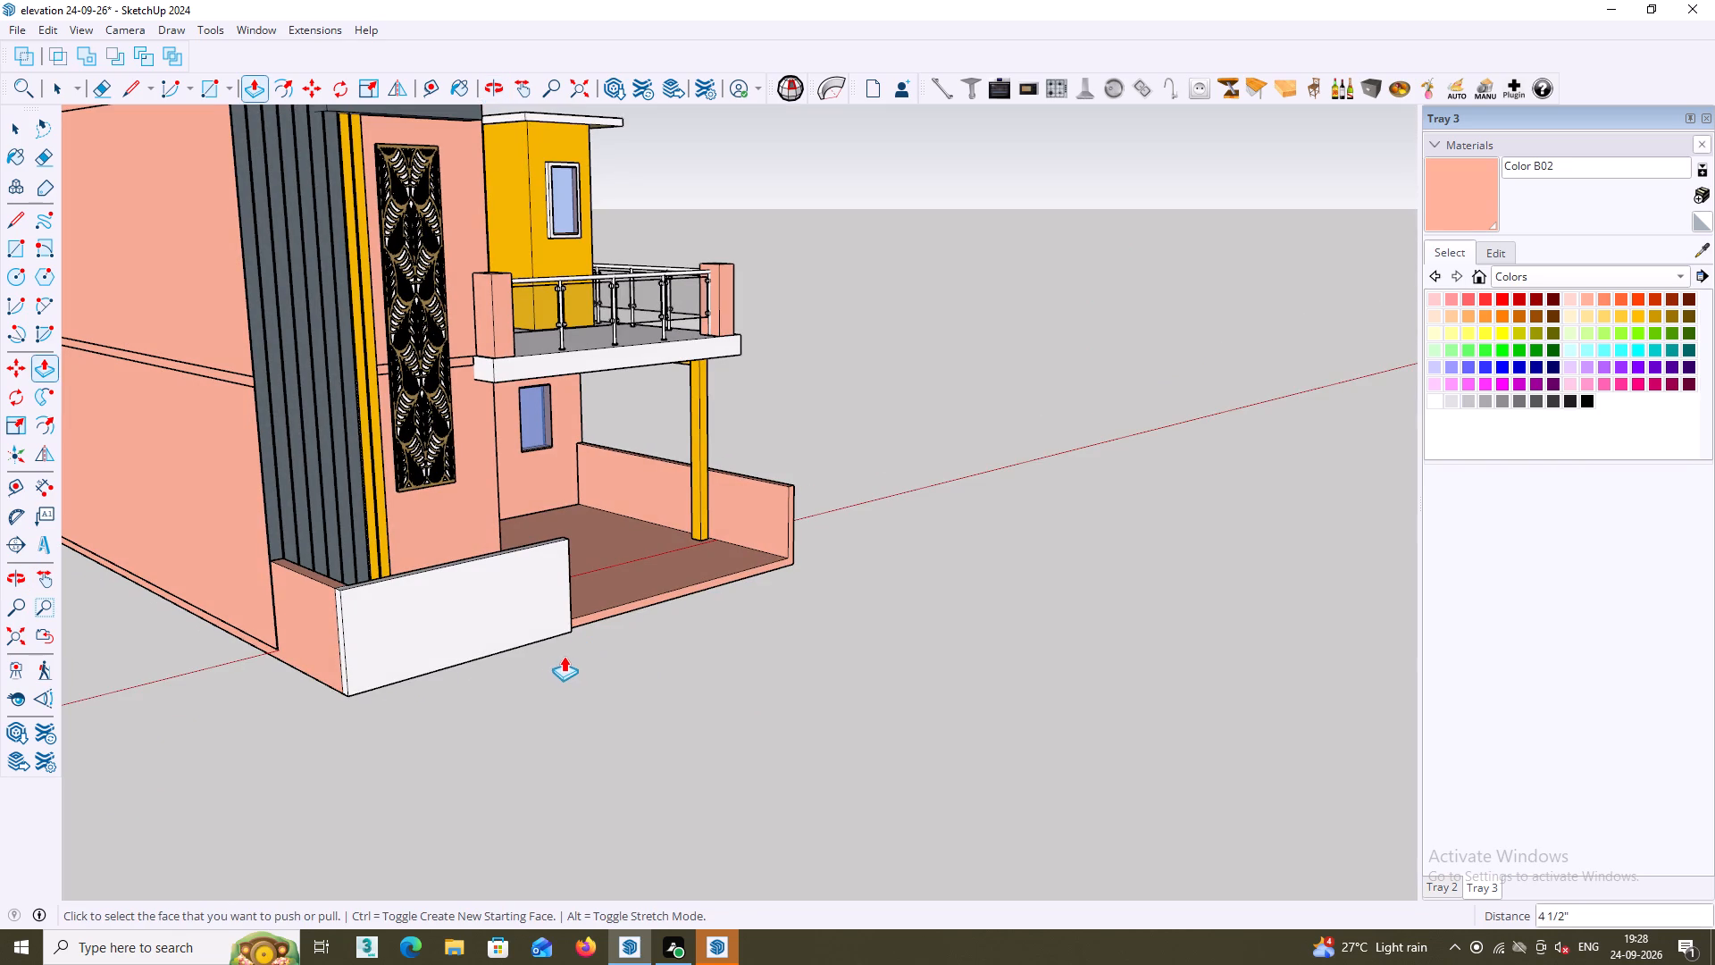
pyautogui.moveTo(577, 675); pyautogui.dragTo(489, 921, button='middle')
pyautogui.moveTo(629, 644); pyautogui.dragTo(525, 766, button='middle')
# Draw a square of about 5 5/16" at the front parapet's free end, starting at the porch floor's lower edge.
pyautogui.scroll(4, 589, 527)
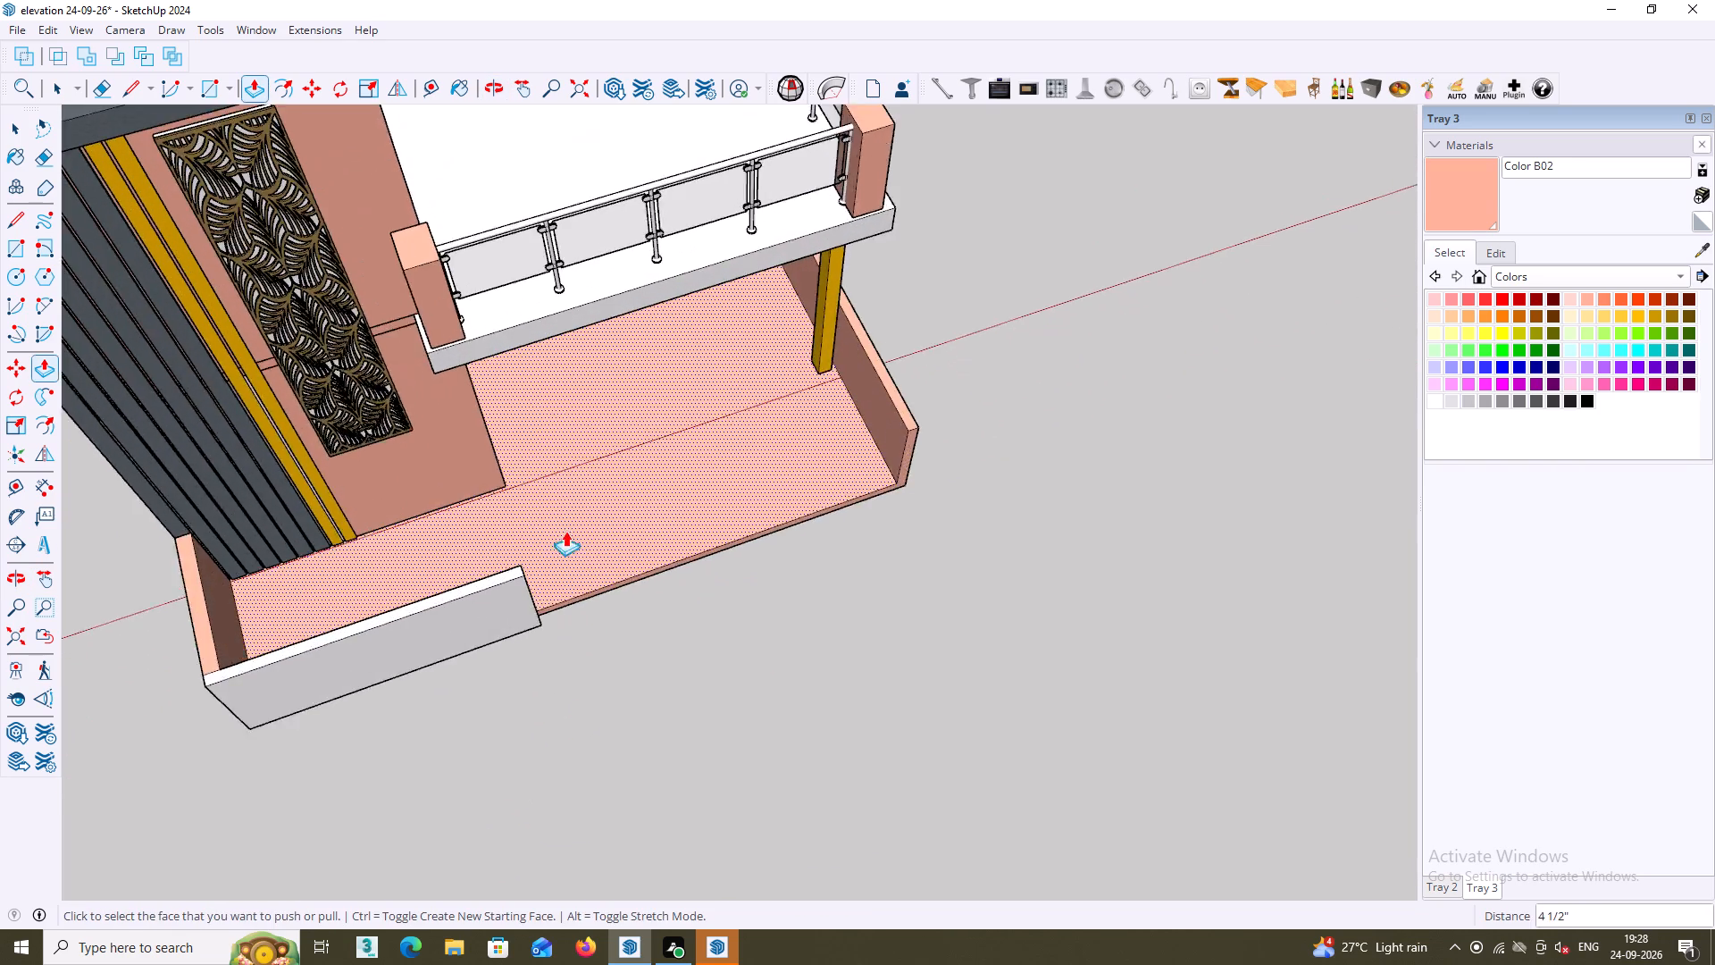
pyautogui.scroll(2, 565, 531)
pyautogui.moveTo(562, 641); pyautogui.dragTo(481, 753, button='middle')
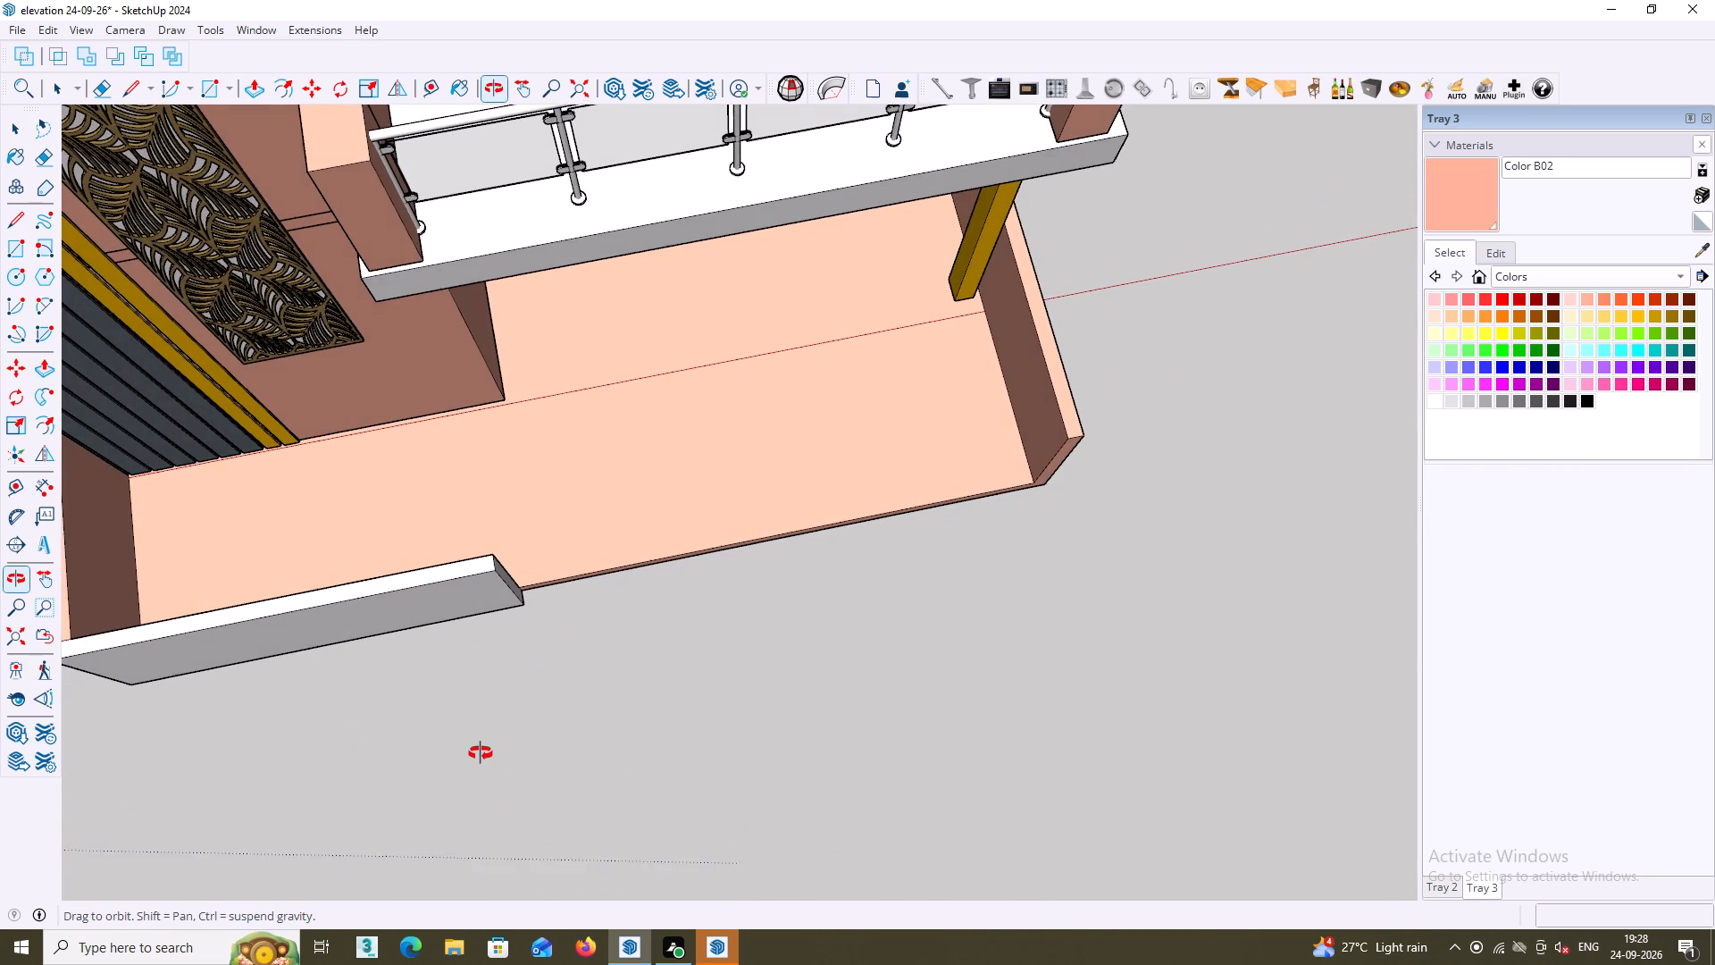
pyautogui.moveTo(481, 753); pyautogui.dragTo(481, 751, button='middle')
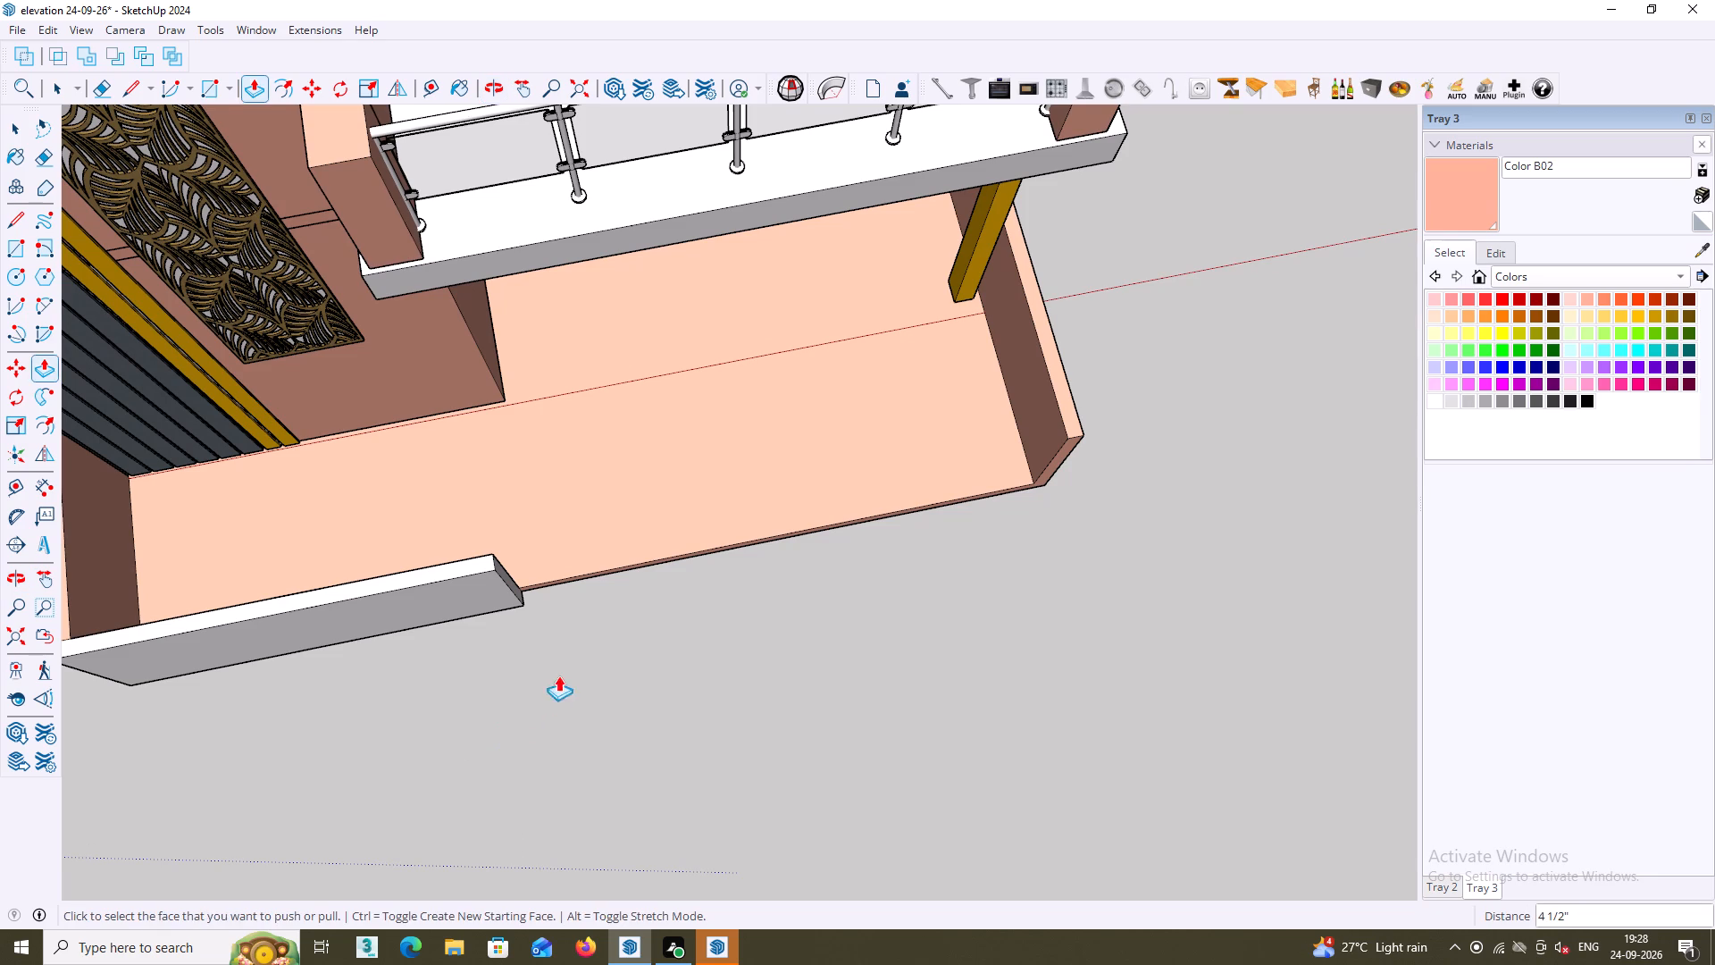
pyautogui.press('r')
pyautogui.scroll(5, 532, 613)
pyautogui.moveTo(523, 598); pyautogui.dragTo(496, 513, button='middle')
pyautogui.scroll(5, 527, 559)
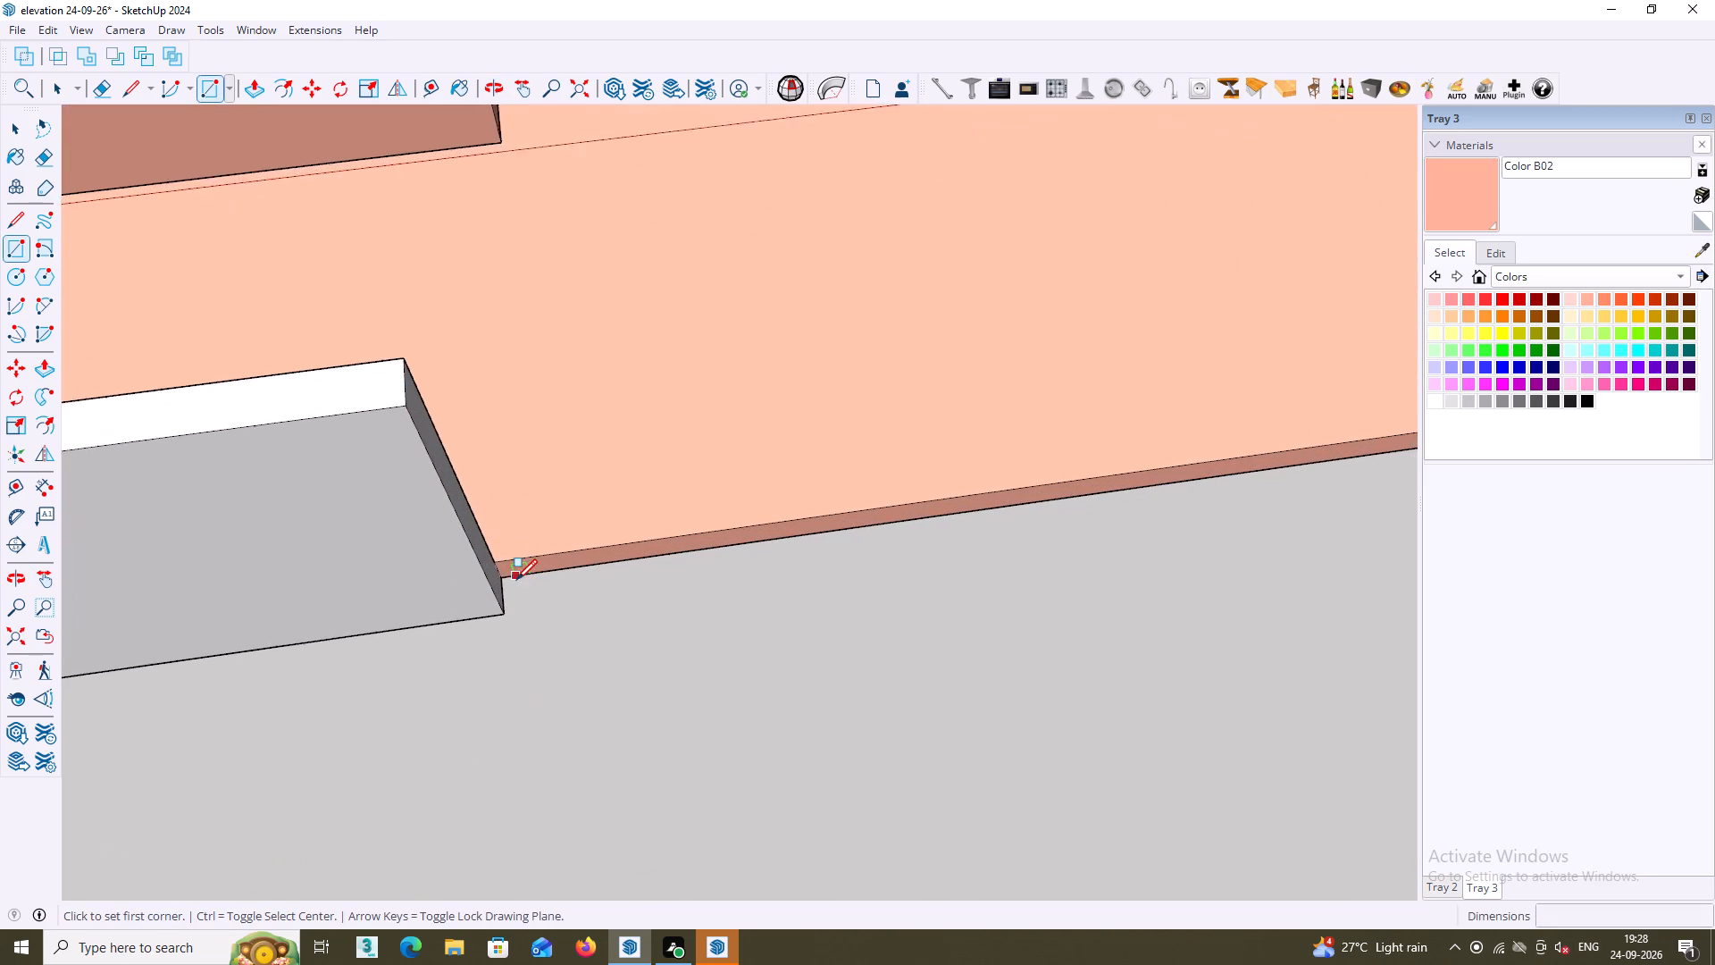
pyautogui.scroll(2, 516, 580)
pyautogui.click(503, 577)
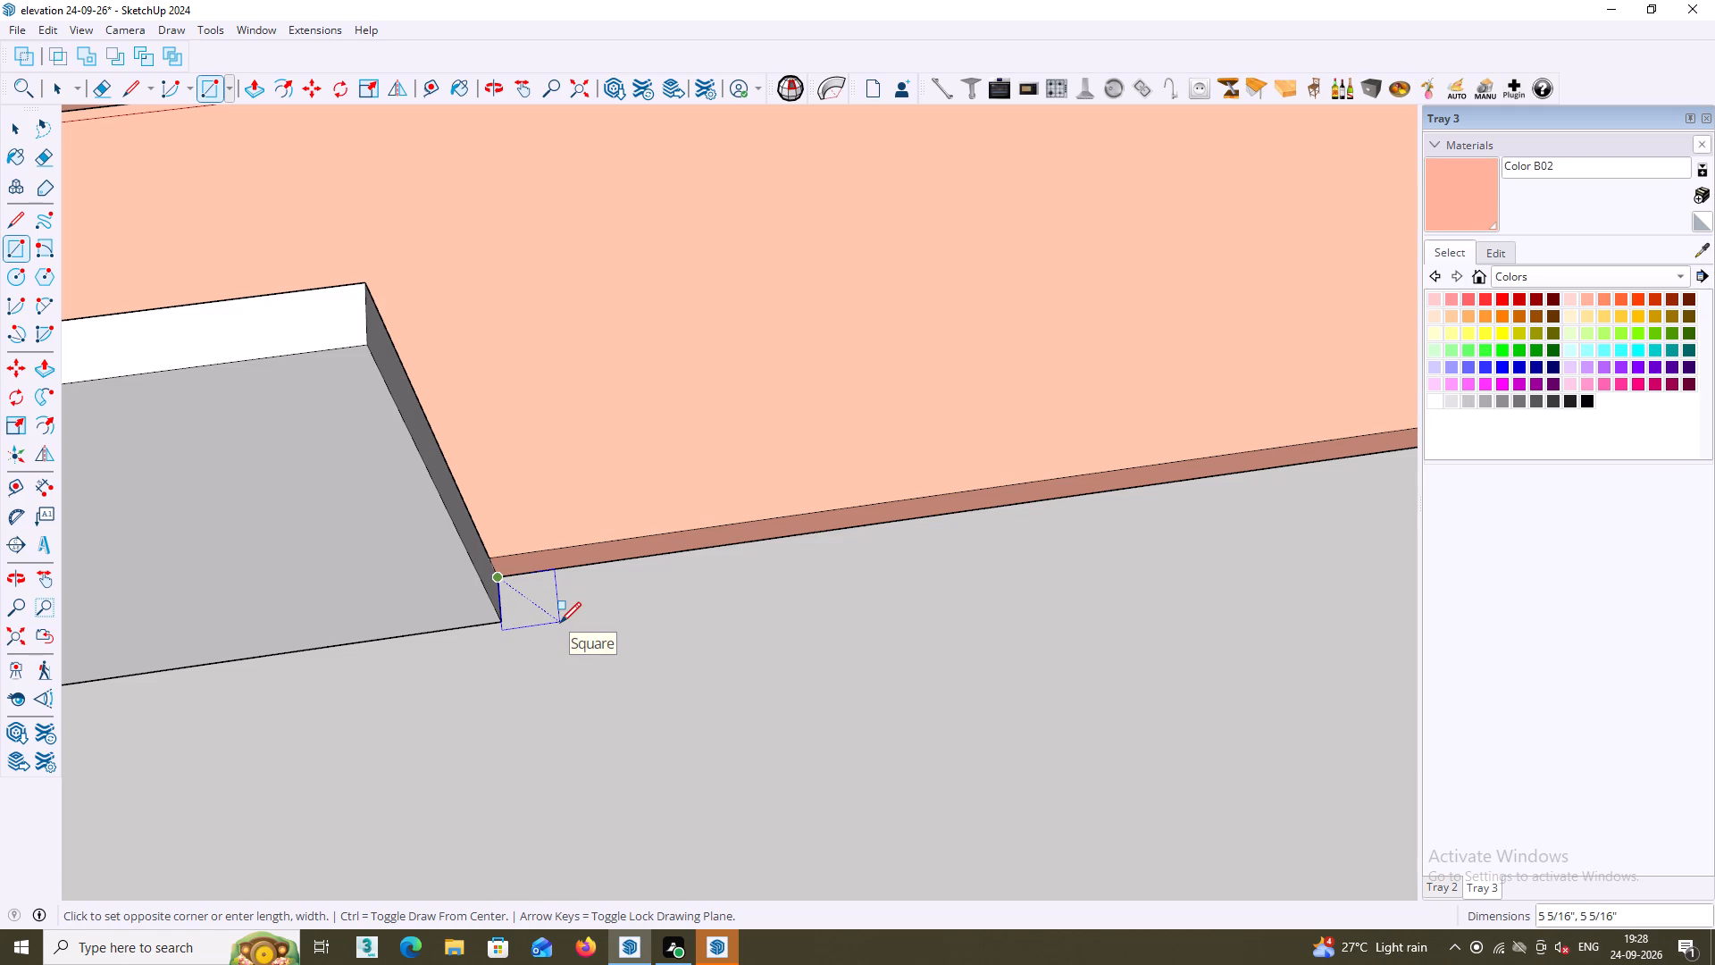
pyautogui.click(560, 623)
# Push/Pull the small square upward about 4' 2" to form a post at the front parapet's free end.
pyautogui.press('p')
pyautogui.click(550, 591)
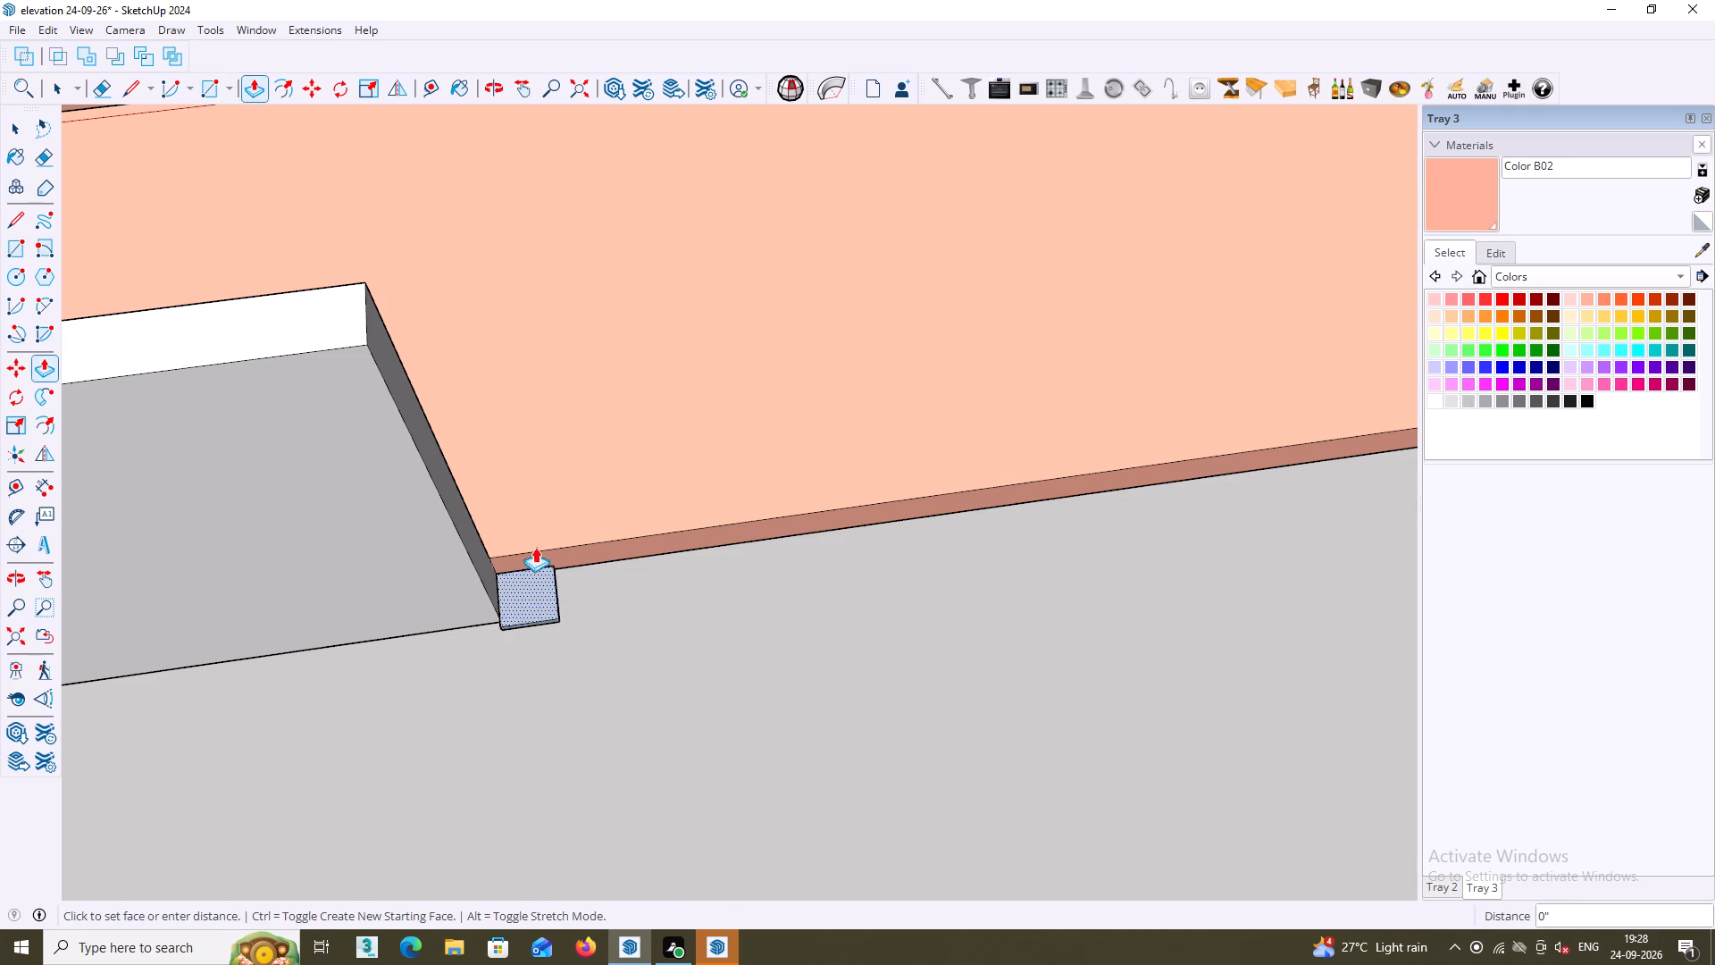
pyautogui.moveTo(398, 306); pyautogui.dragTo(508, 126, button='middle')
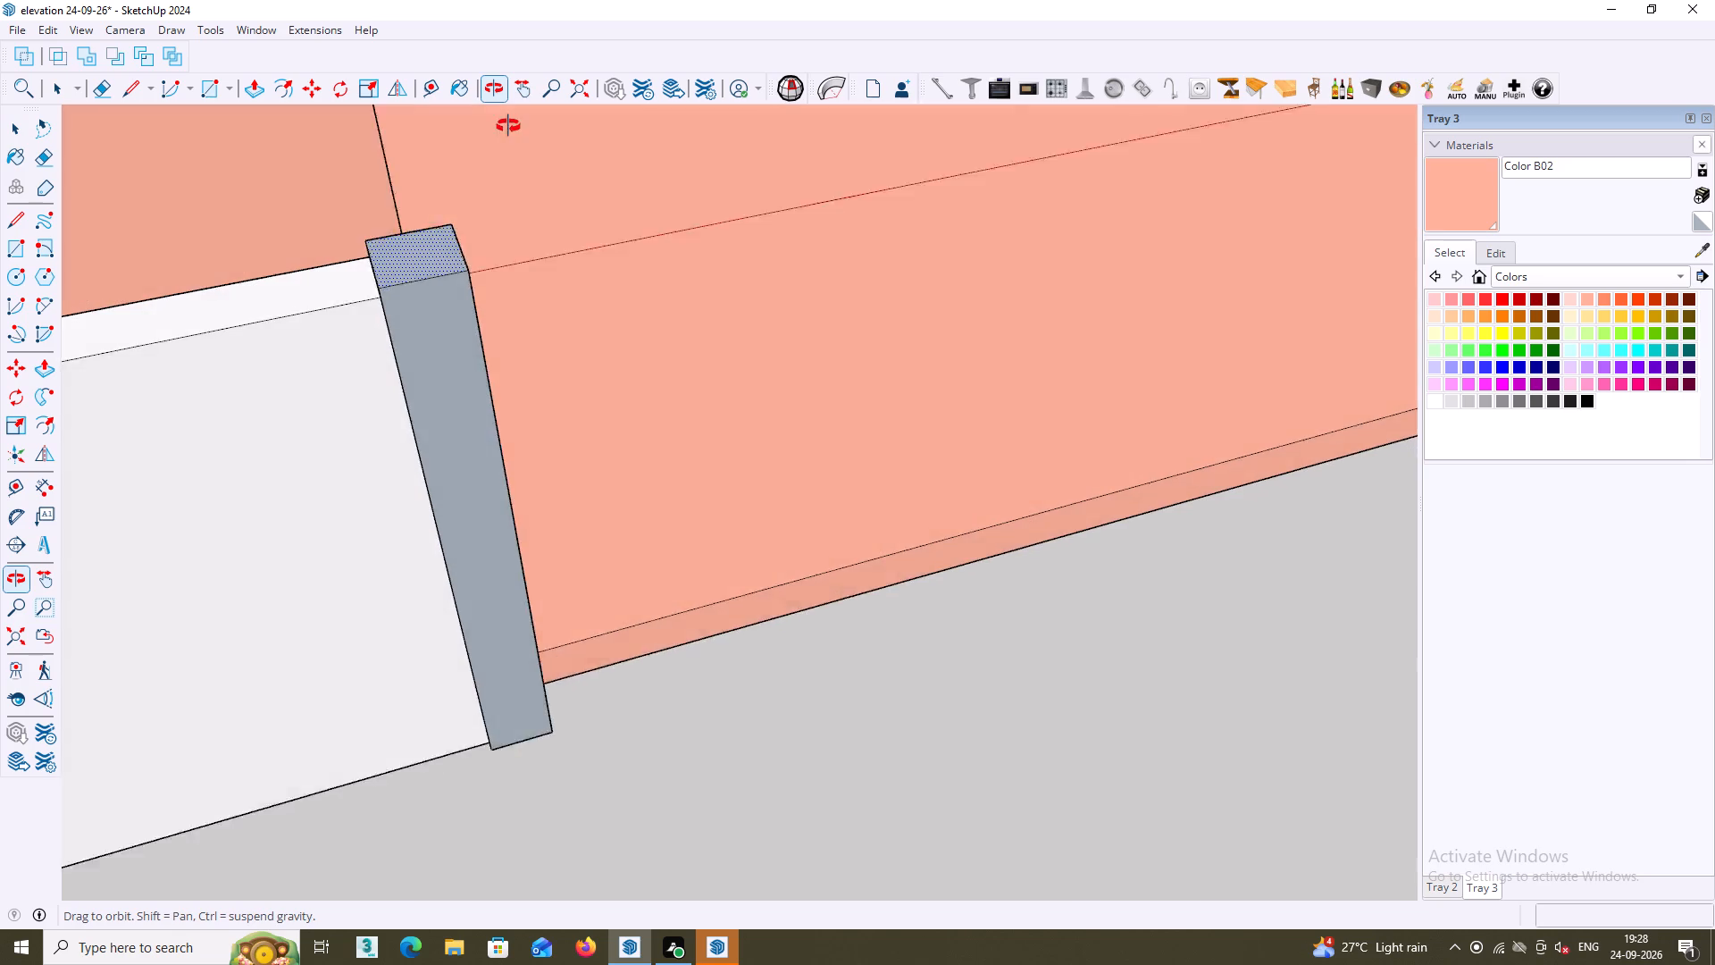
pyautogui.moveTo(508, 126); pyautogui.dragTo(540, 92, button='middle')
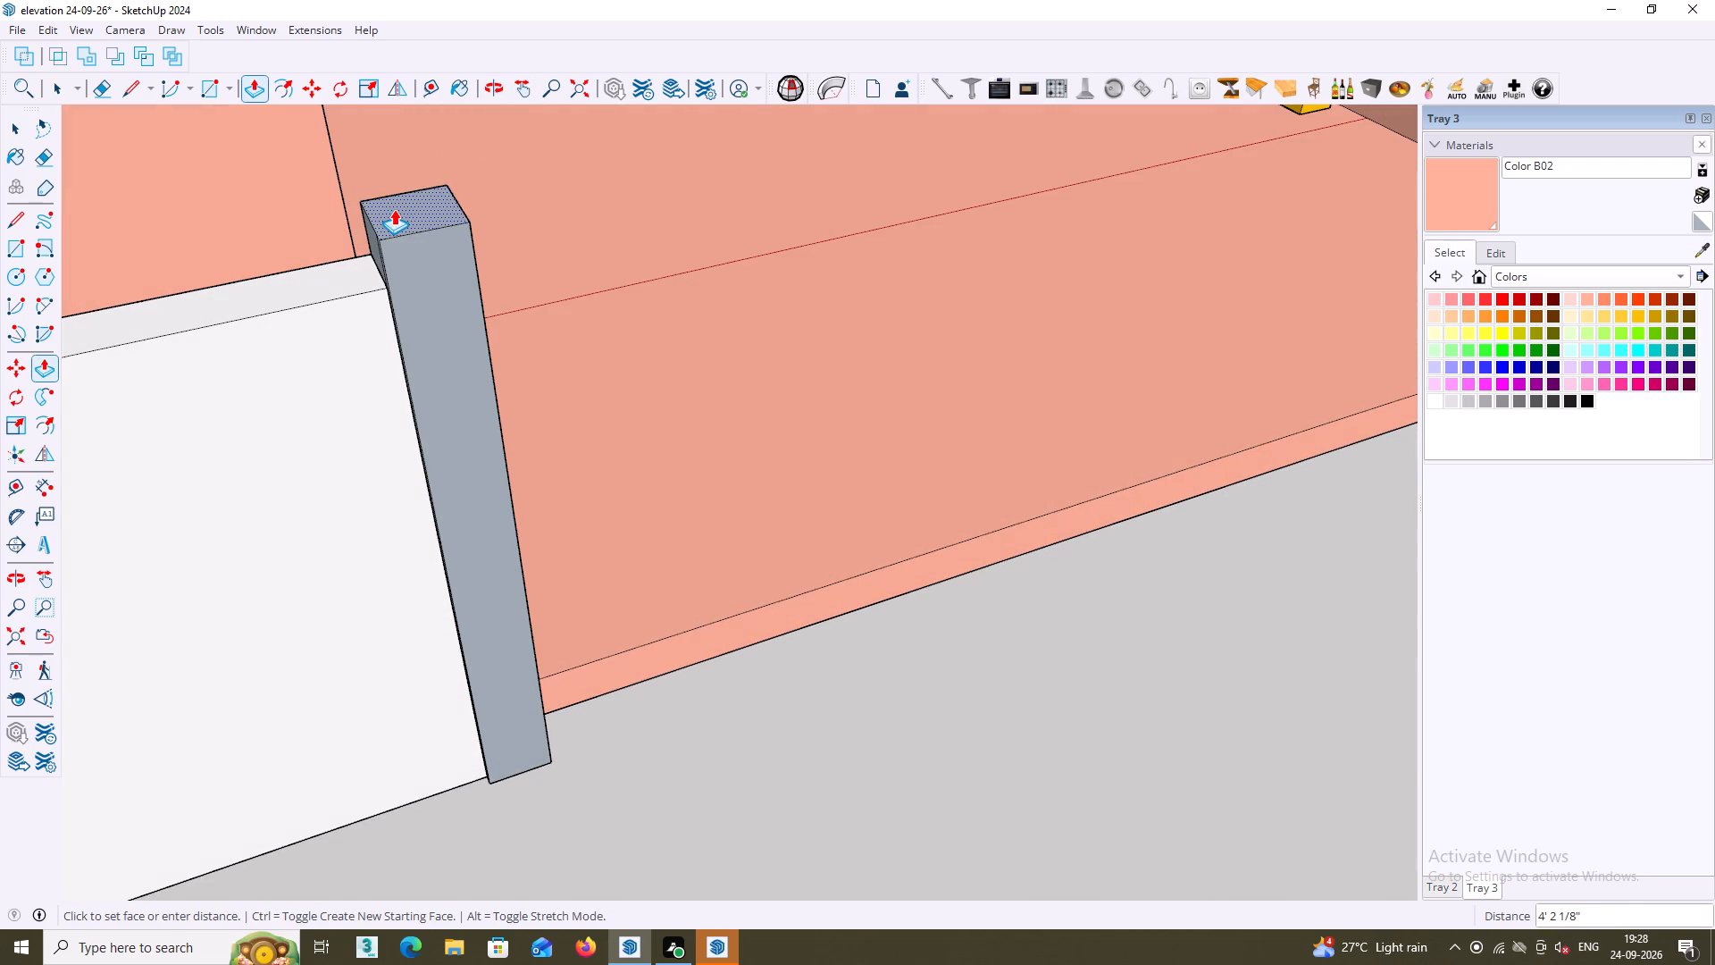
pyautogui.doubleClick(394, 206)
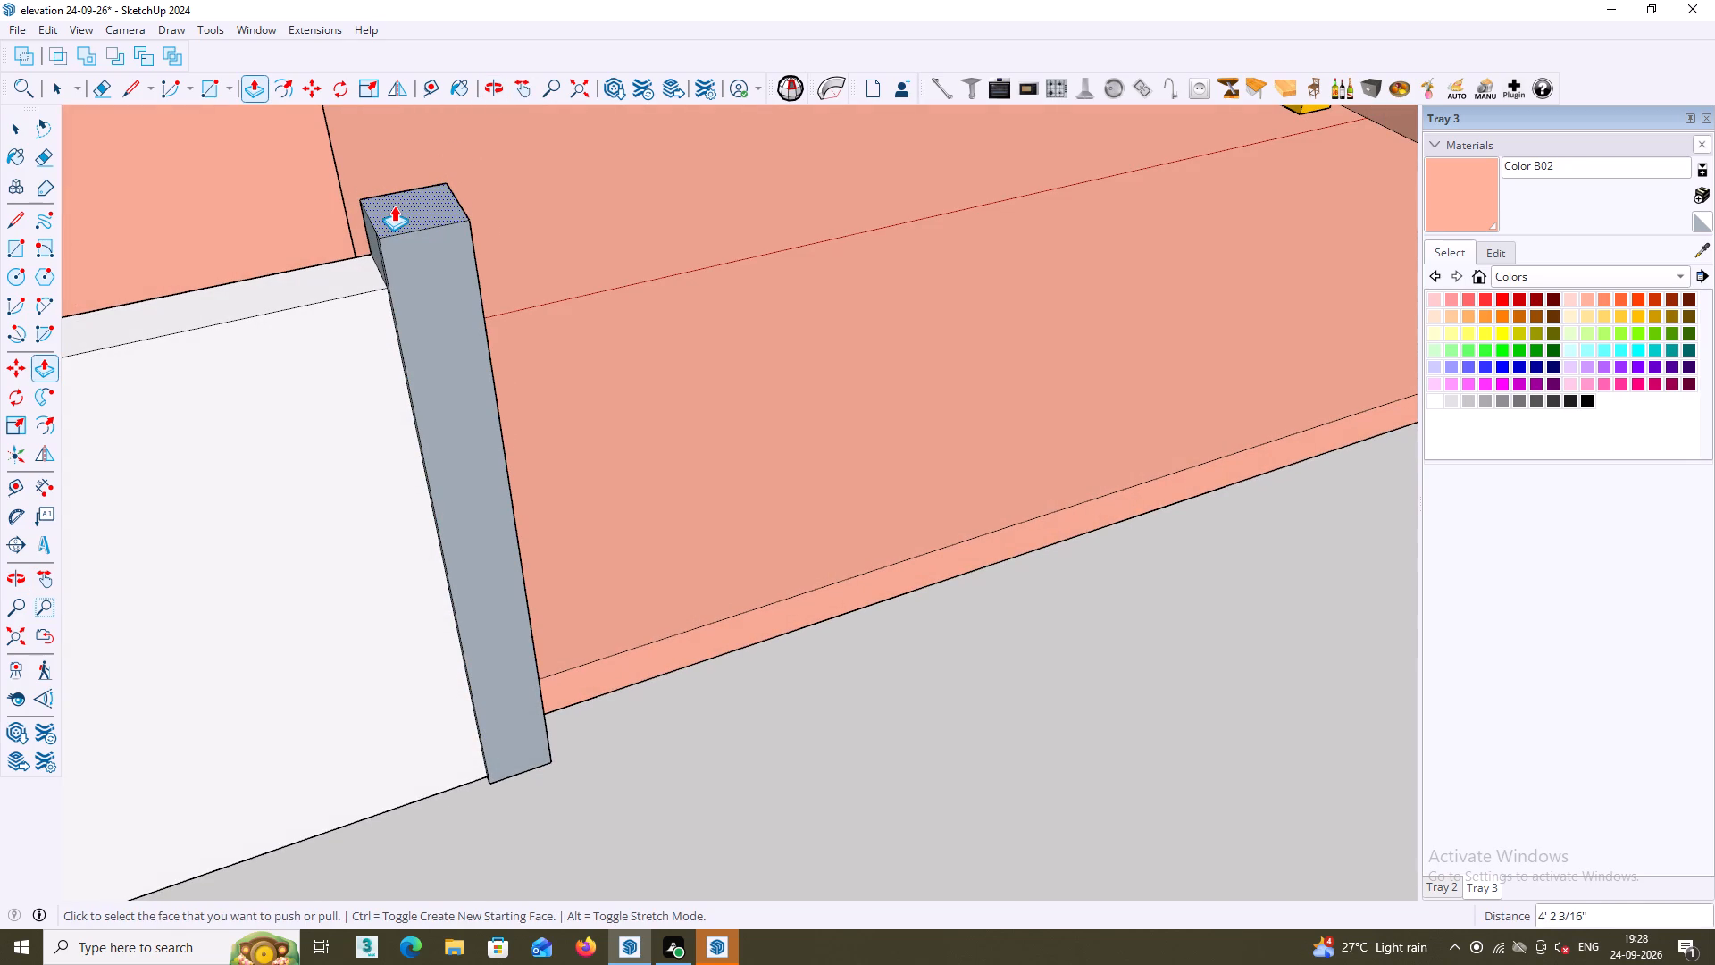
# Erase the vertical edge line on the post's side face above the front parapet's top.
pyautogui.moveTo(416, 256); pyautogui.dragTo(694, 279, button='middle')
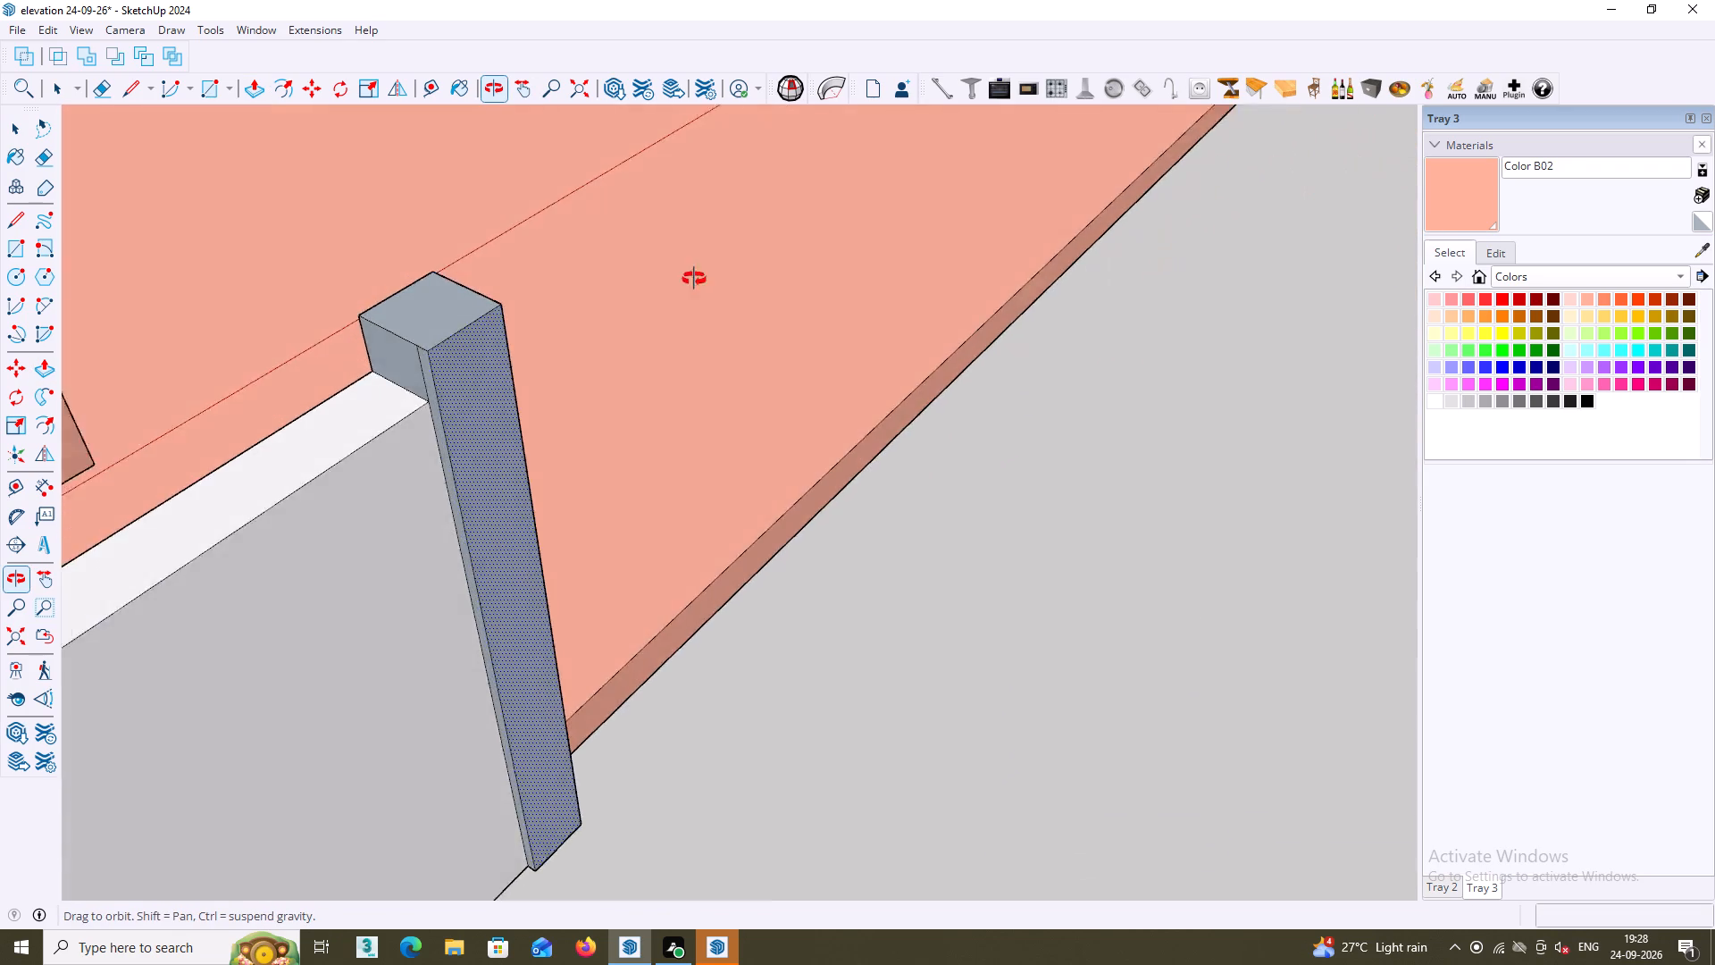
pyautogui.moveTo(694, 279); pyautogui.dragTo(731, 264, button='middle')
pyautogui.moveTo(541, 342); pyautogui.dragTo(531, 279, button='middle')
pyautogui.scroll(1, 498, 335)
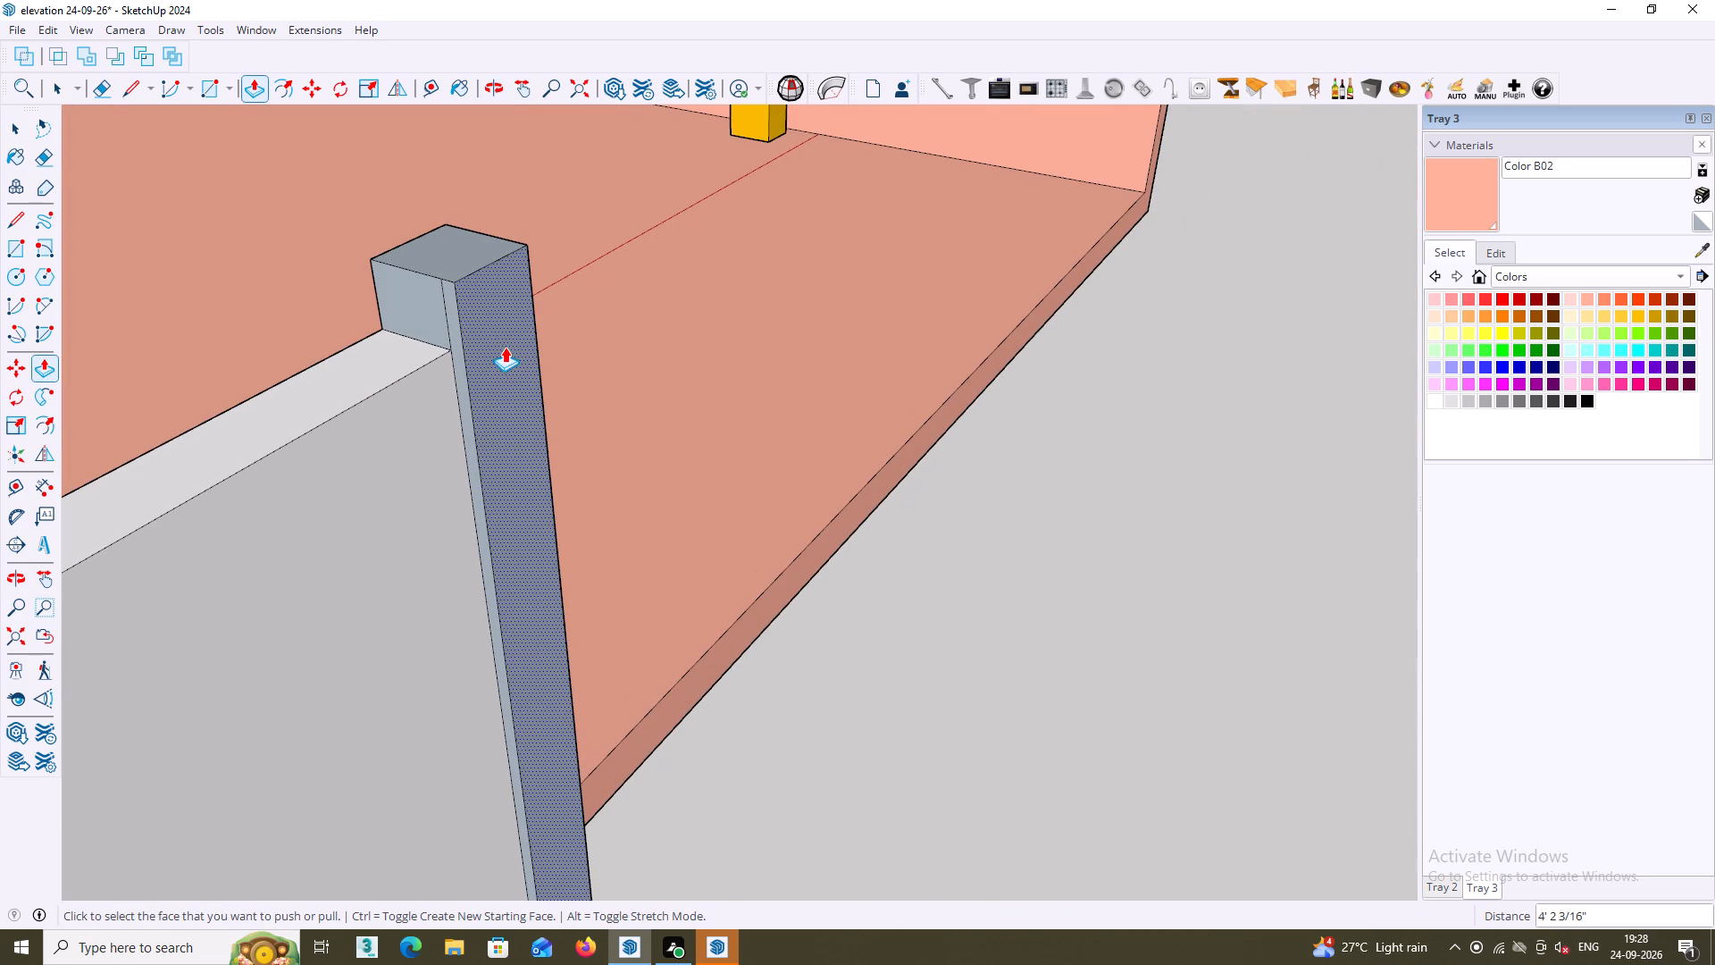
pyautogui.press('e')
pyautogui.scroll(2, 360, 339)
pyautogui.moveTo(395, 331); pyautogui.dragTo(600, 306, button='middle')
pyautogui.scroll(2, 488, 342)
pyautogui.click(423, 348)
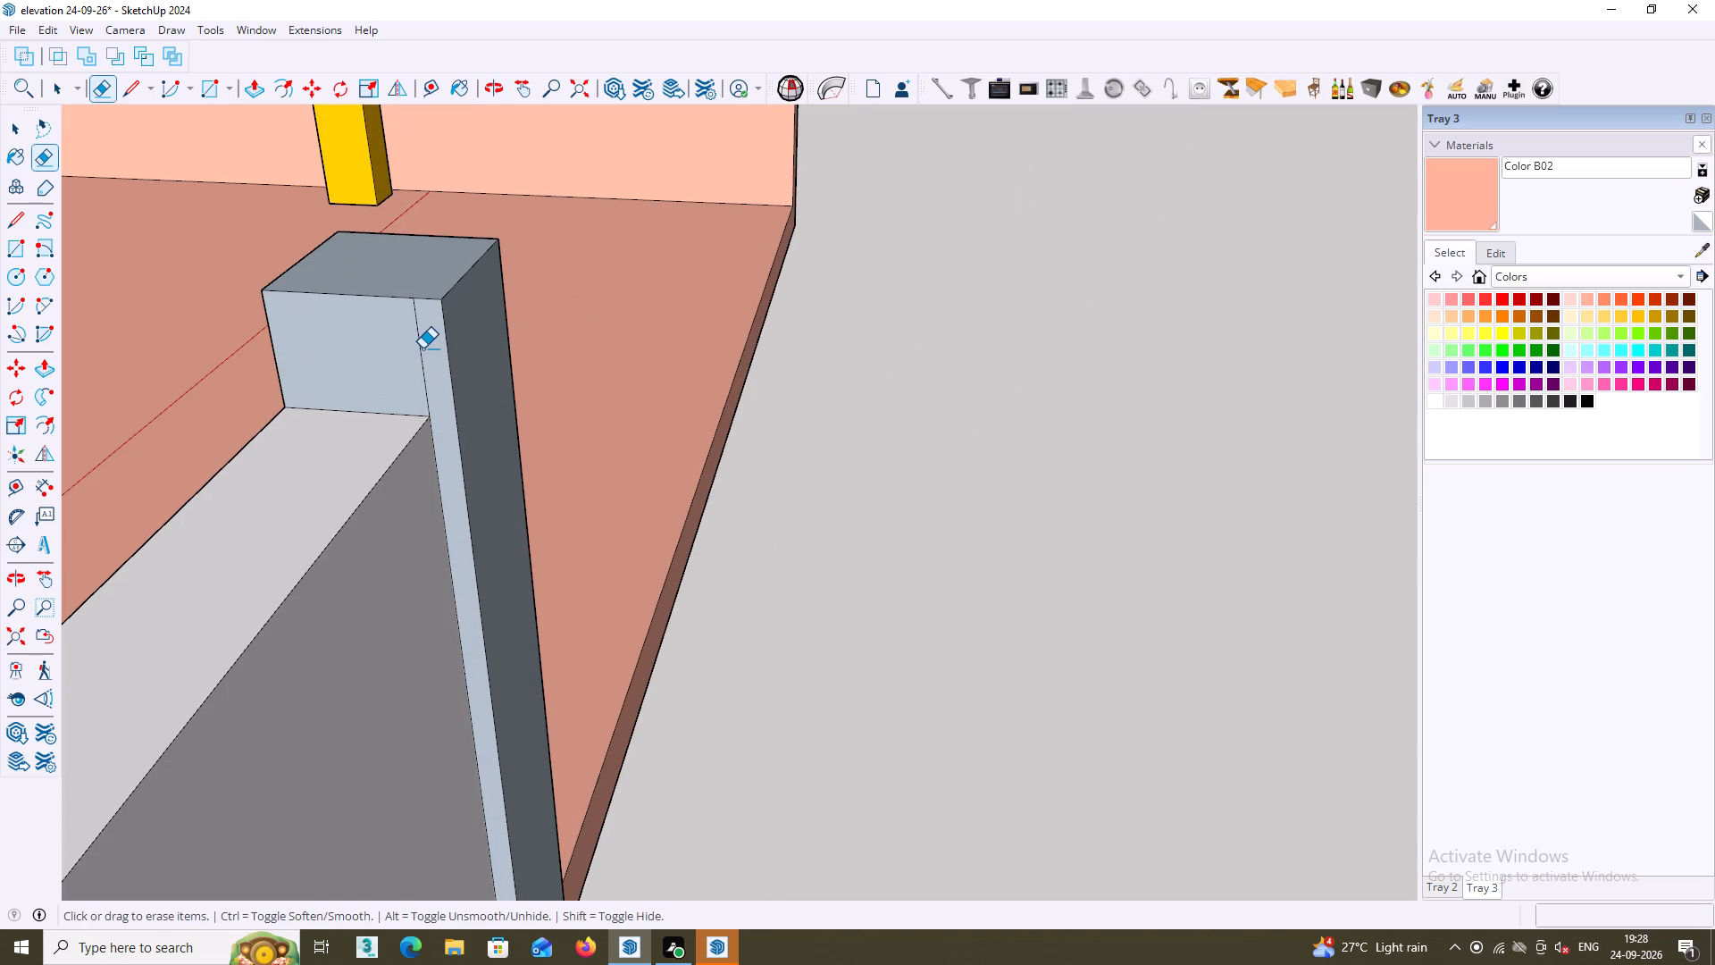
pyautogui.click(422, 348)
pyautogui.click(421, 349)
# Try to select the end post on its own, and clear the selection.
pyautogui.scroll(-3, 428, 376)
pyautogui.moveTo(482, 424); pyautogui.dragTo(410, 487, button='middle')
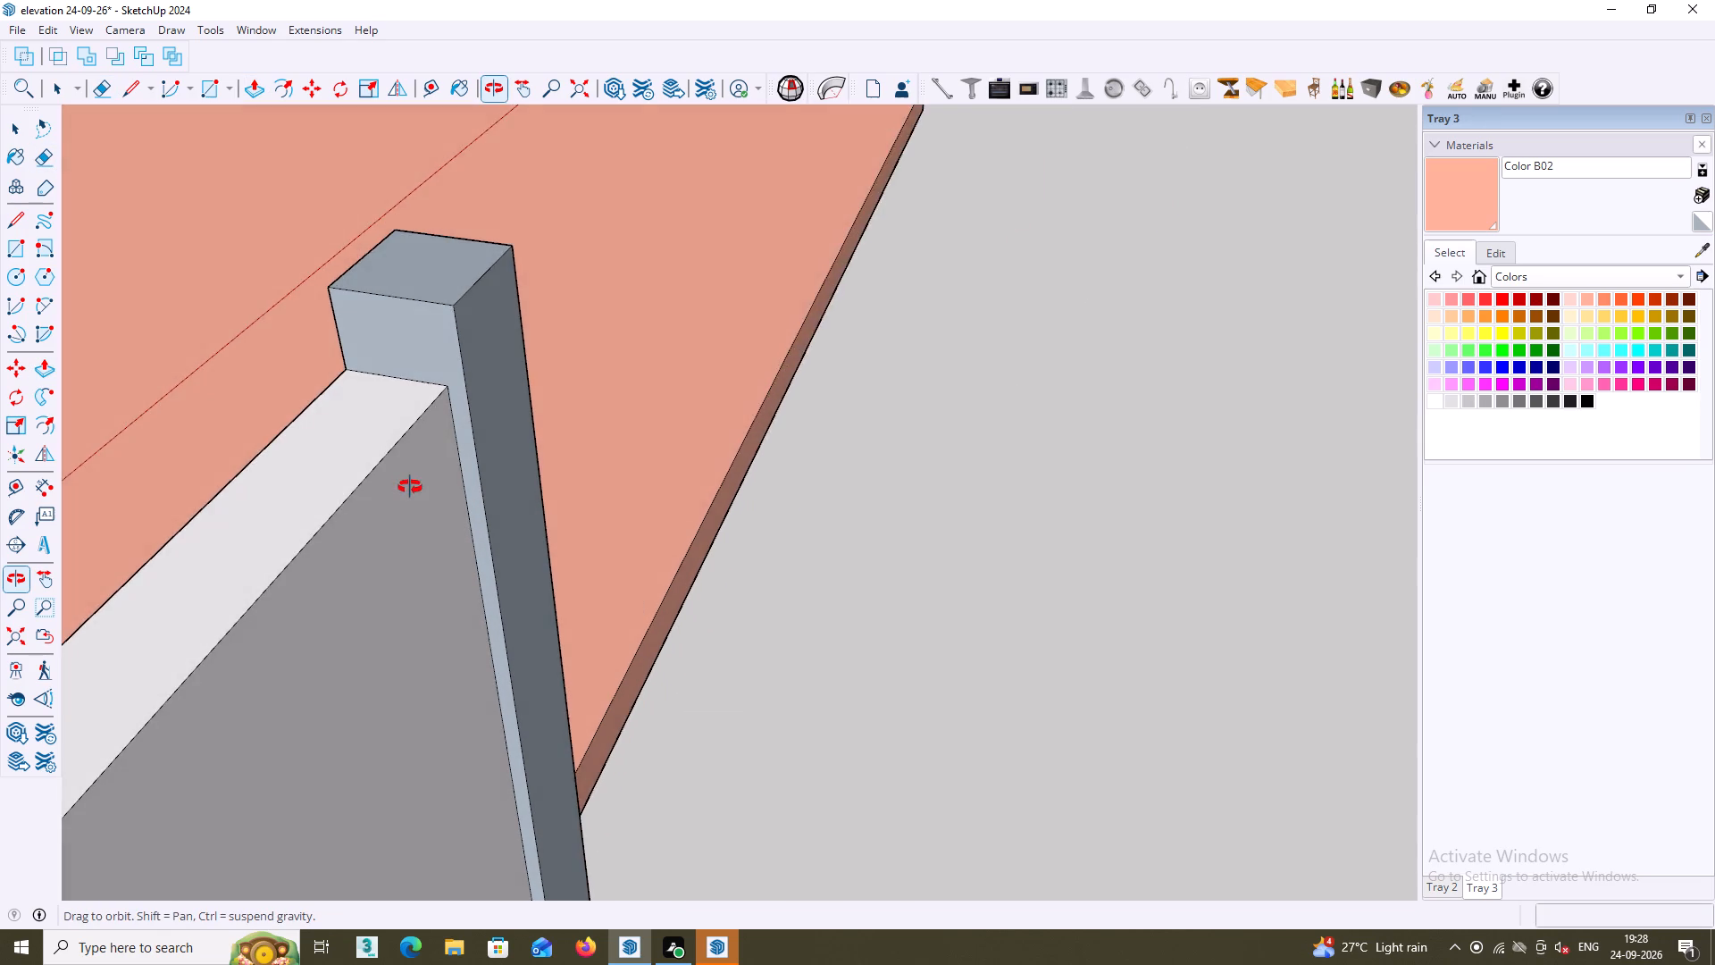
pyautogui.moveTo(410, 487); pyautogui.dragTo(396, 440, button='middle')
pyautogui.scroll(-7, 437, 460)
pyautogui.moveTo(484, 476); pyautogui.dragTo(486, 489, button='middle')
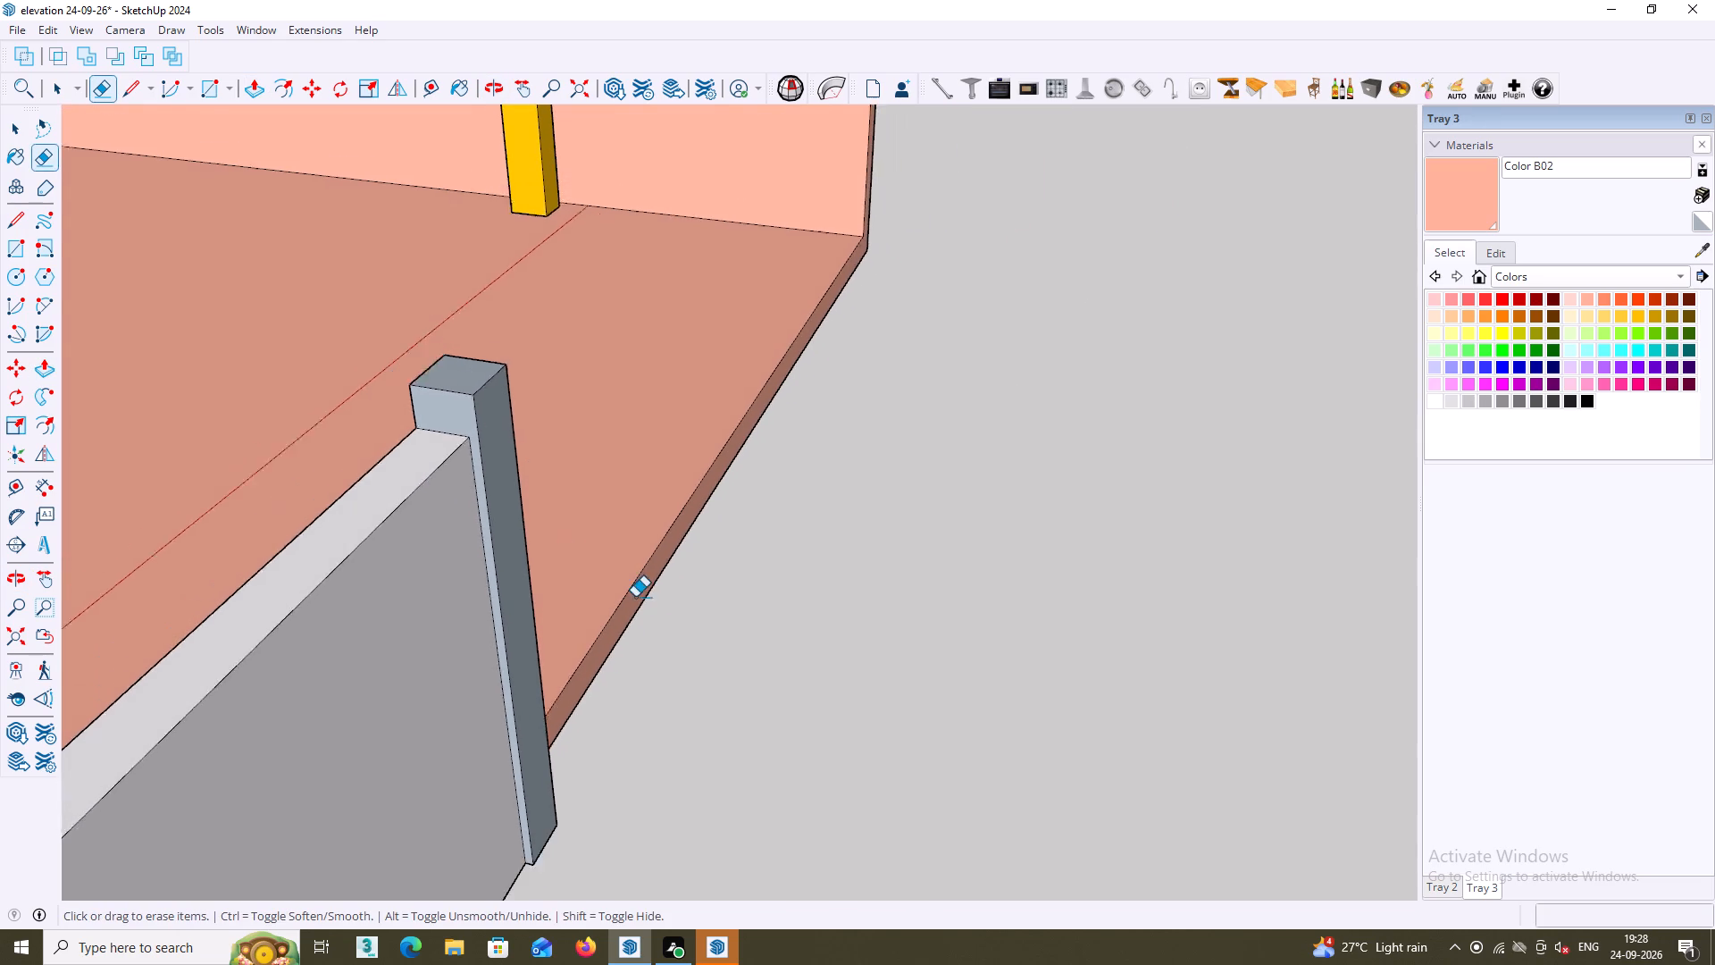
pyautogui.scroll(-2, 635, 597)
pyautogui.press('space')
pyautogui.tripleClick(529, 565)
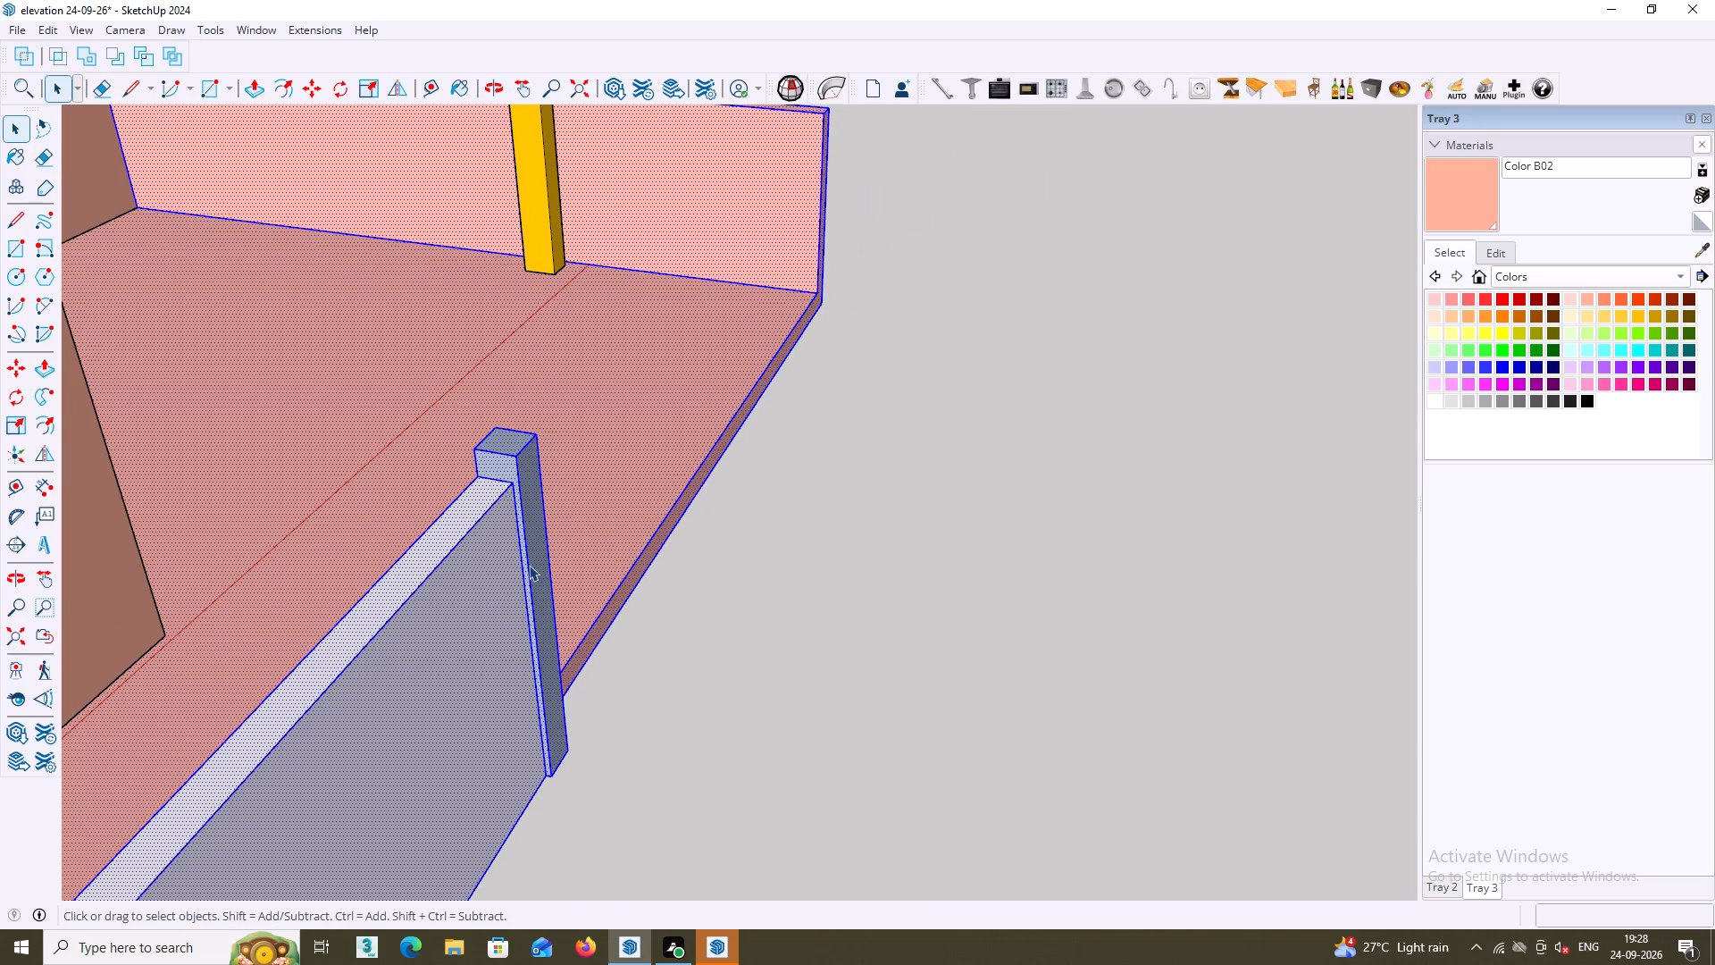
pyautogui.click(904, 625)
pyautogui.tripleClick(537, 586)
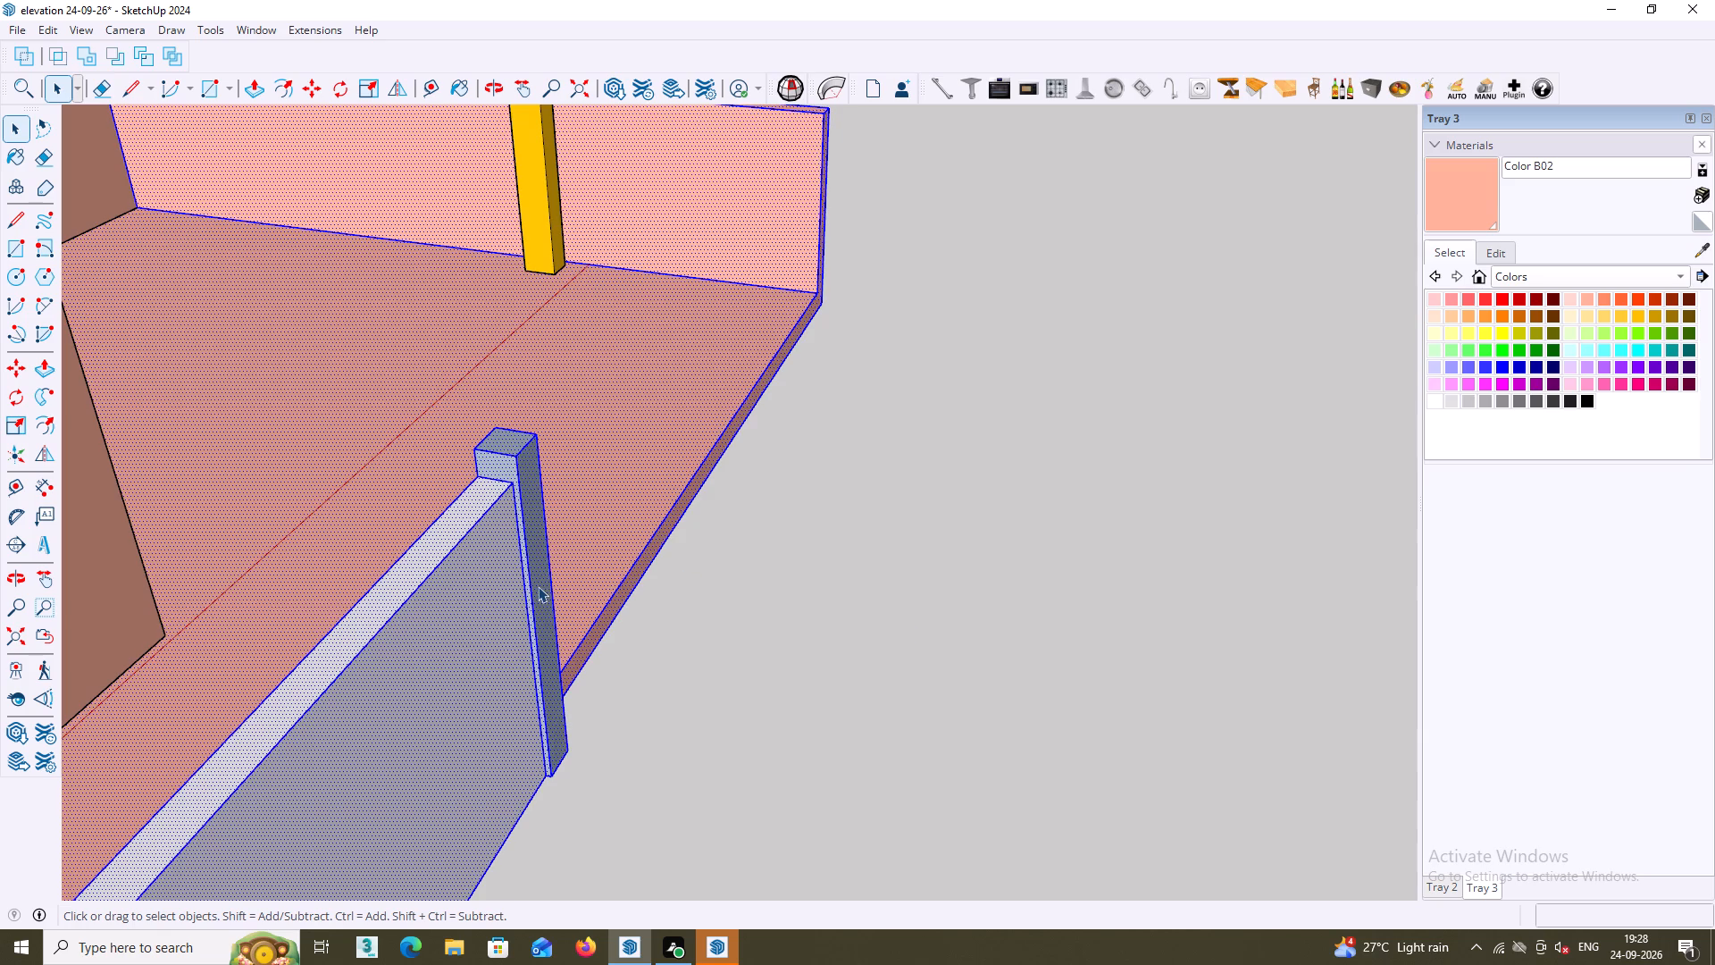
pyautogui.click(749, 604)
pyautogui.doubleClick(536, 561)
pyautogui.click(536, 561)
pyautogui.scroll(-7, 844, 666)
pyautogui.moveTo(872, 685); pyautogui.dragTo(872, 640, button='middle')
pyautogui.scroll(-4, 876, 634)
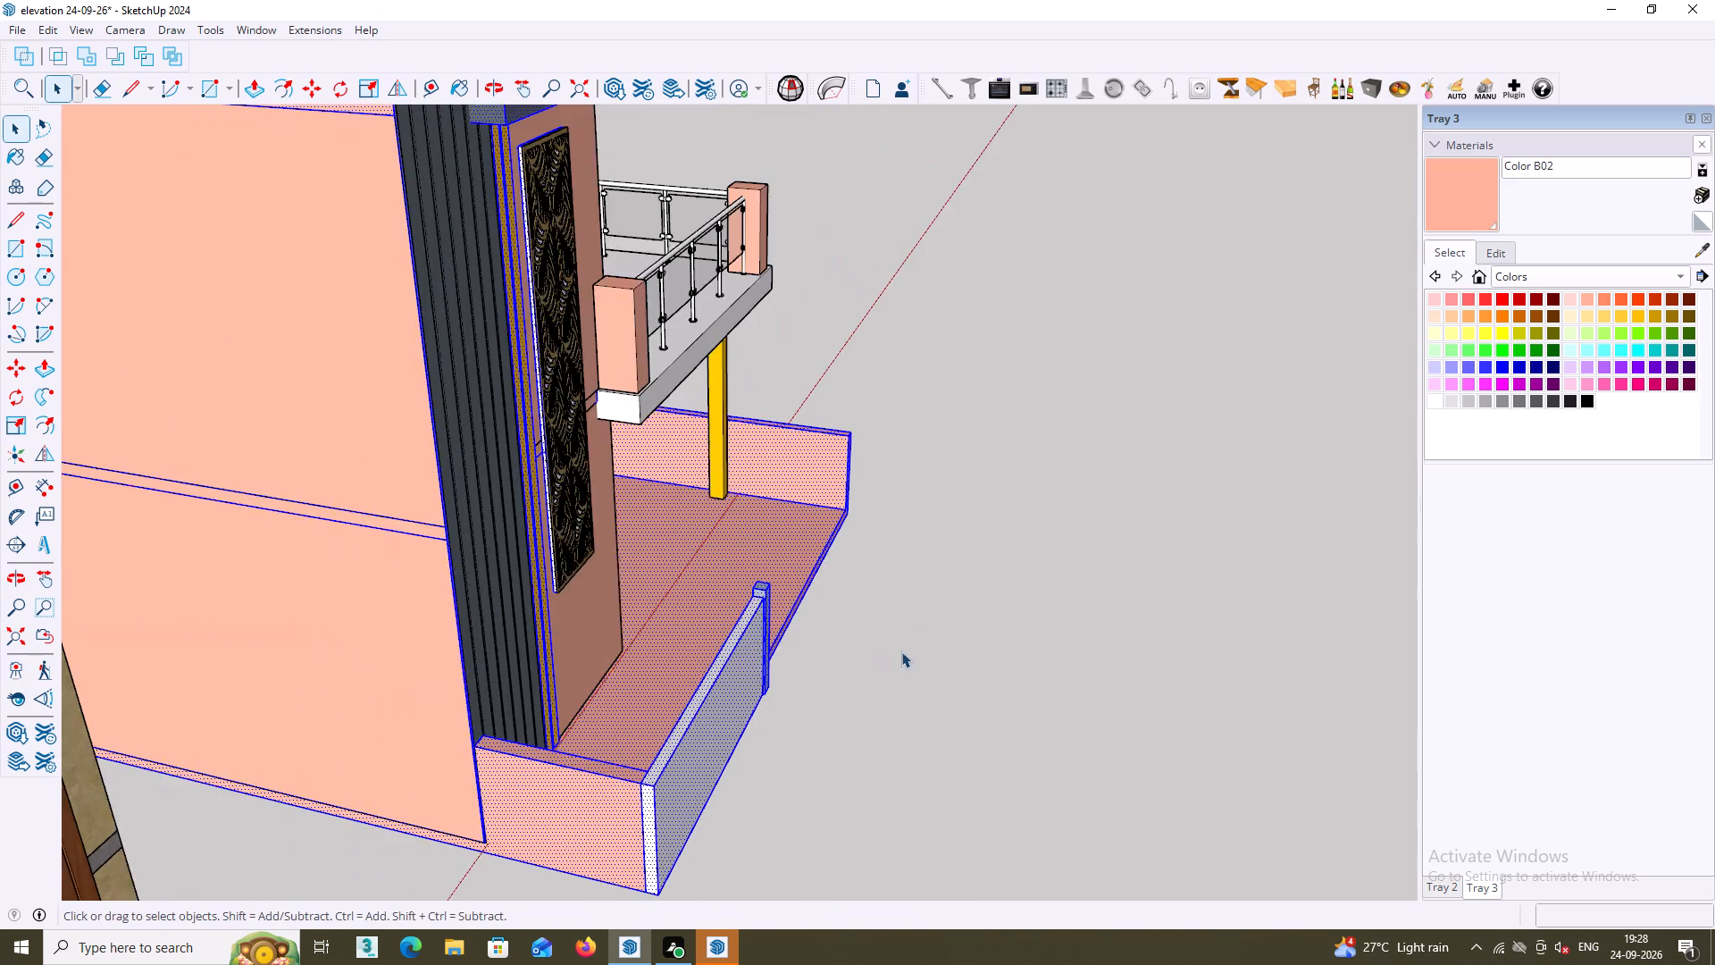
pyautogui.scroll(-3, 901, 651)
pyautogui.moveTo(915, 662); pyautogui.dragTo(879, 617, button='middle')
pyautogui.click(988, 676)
# Examine the end post against the porch's open front edge, yellow column and far side parapet.
pyautogui.moveTo(972, 653); pyautogui.dragTo(937, 642, button='middle')
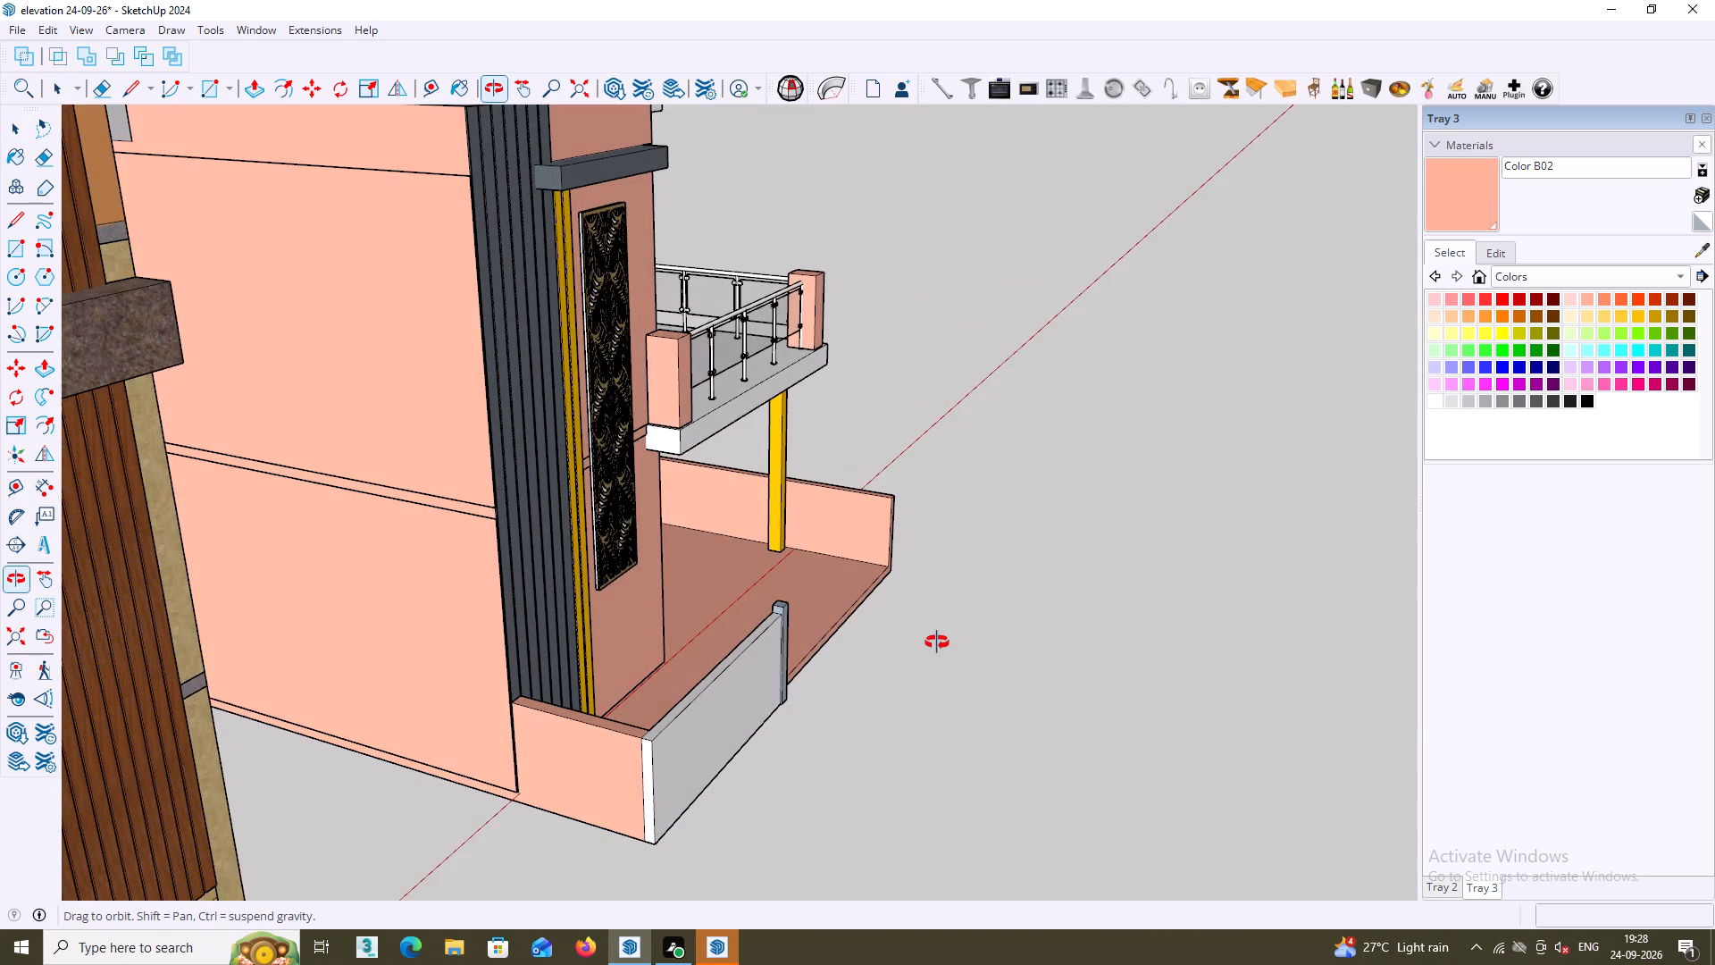
pyautogui.moveTo(937, 642); pyautogui.dragTo(866, 632, button='middle')
pyautogui.scroll(10, 855, 632)
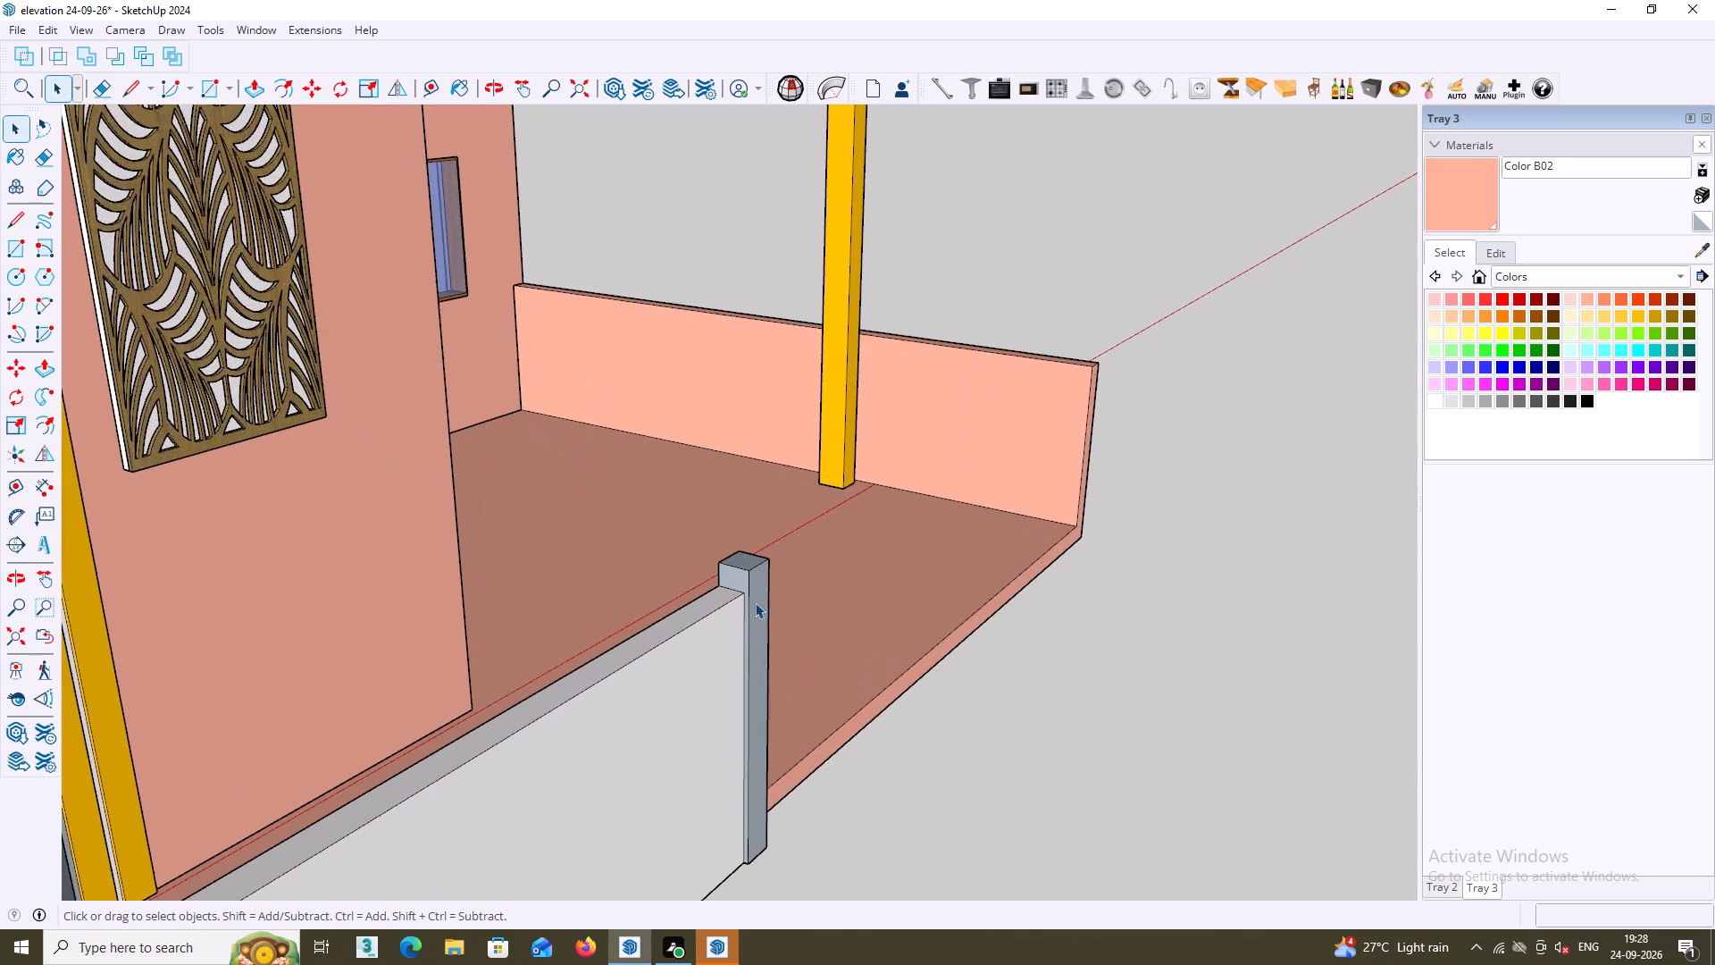
pyautogui.moveTo(754, 602); pyautogui.dragTo(683, 643, button='middle')
pyautogui.keyDown('shift'); pyautogui.moveTo(779, 633); pyautogui.dragTo(548, 612, button='middle'); pyautogui.keyUp('shift')
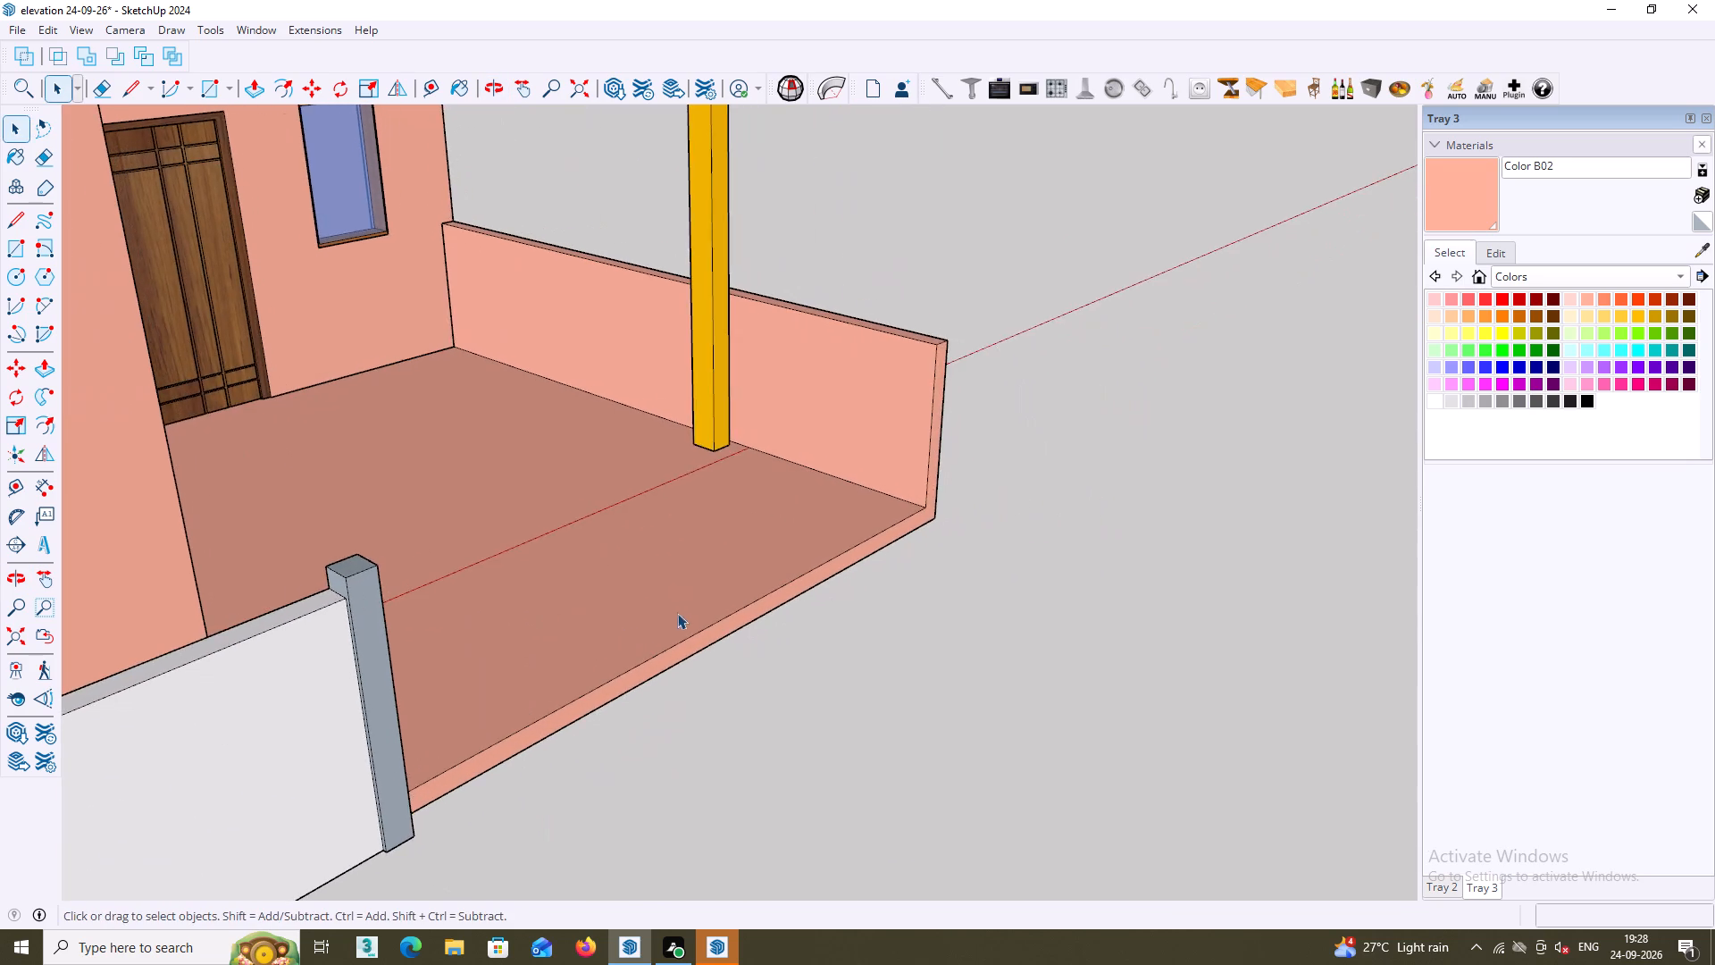
pyautogui.scroll(-4, 693, 600)
pyautogui.moveTo(889, 551); pyautogui.dragTo(782, 524, button='middle')
pyautogui.moveTo(767, 562); pyautogui.dragTo(719, 564, button='middle')
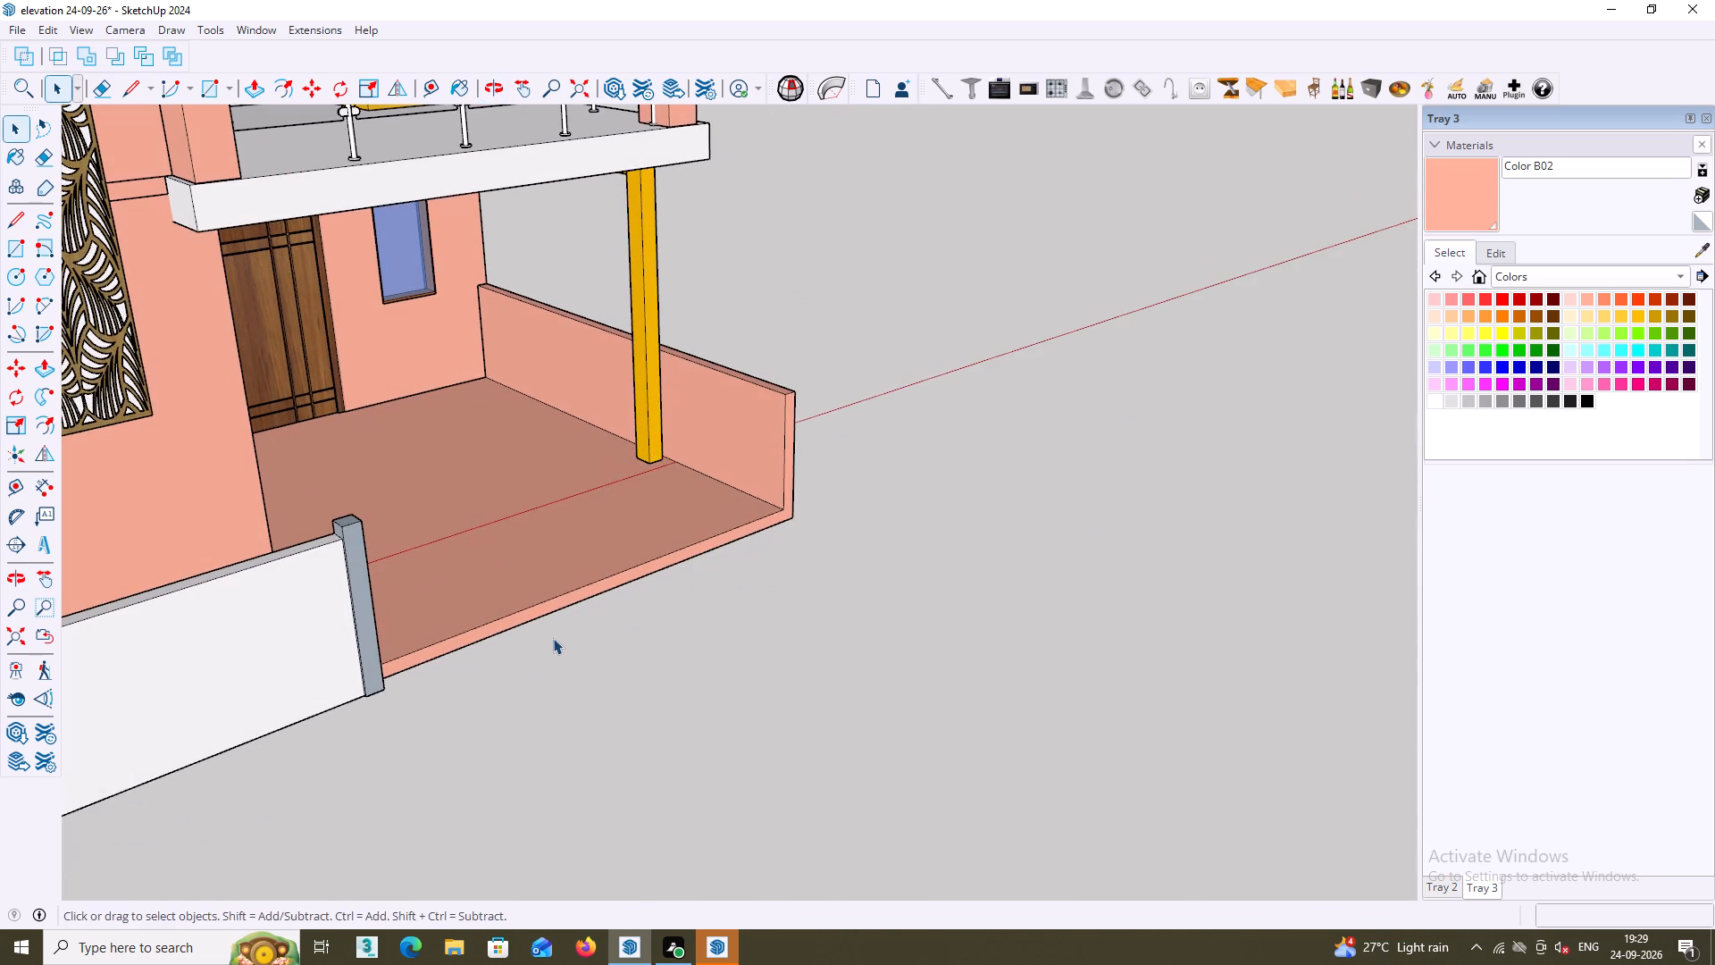
pyautogui.moveTo(918, 584); pyautogui.dragTo(785, 605, button='middle')
pyautogui.moveTo(782, 604); pyautogui.dragTo(722, 612, button='middle')
pyautogui.keyDown('shift'); pyautogui.moveTo(629, 599); pyautogui.dragTo(640, 599, button='middle'); pyautogui.keyUp('shift')
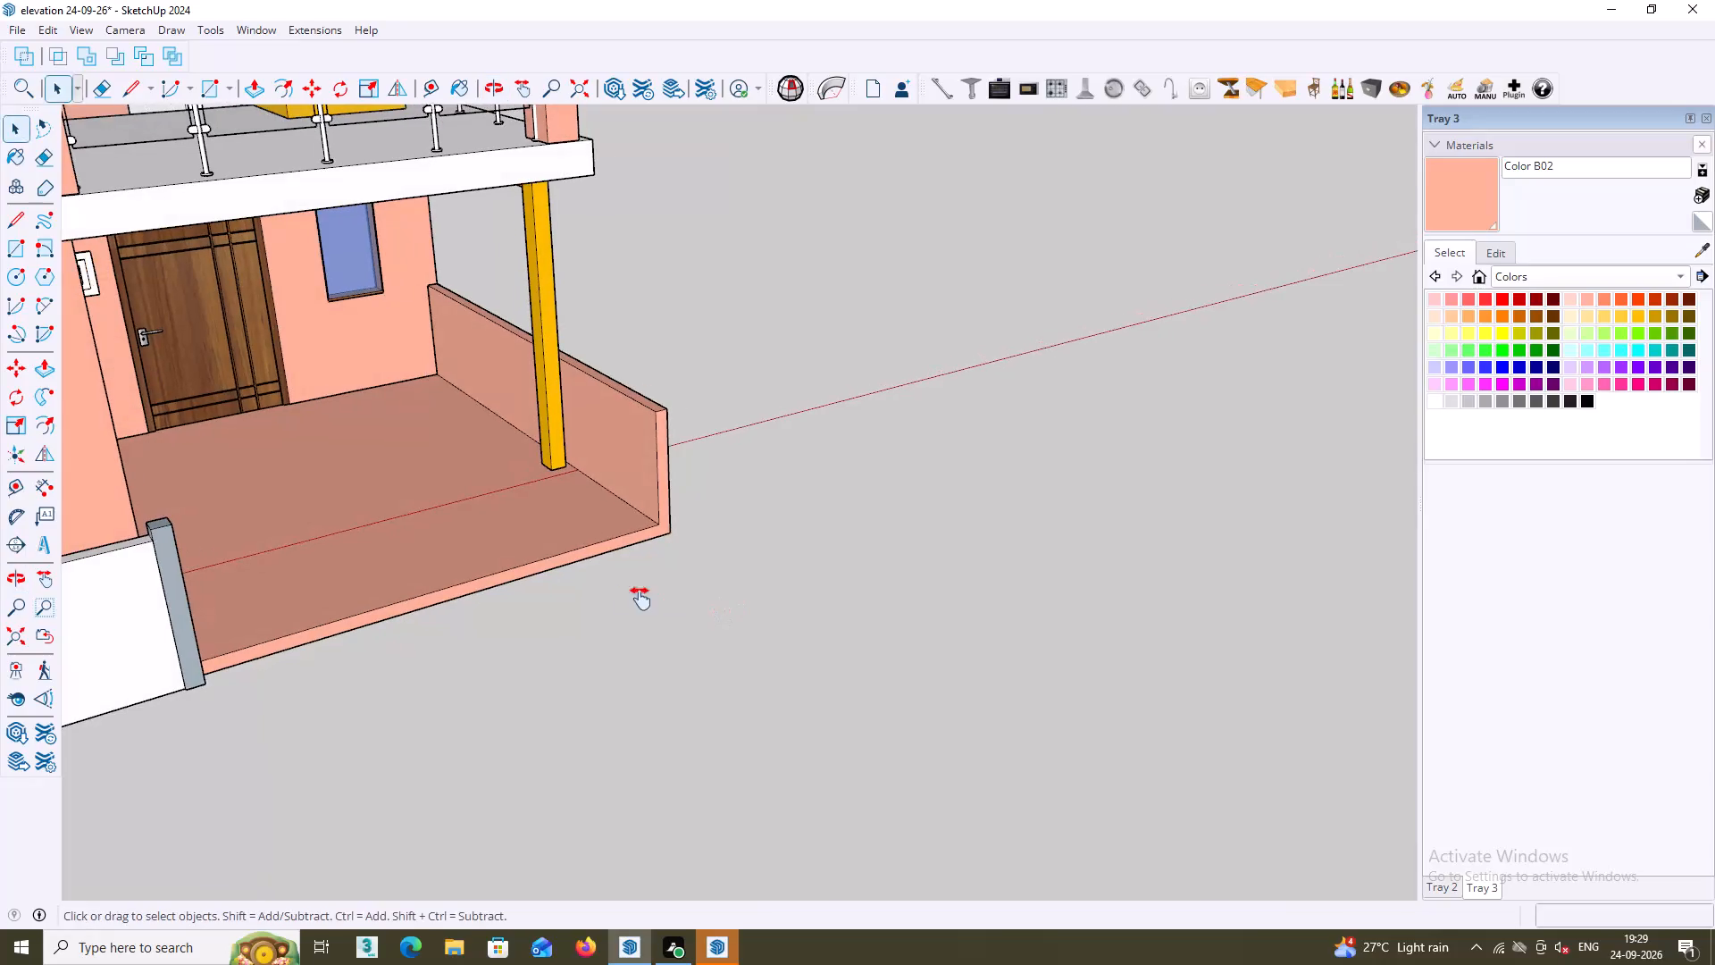
pyautogui.keyDown('shift'); pyautogui.moveTo(640, 599); pyautogui.dragTo(820, 613, button='middle'); pyautogui.keyUp('shift')
pyautogui.moveTo(440, 608); pyautogui.dragTo(449, 697, button='middle')
pyautogui.scroll(4, 410, 638)
pyautogui.moveTo(415, 628); pyautogui.dragTo(376, 531, button='middle')
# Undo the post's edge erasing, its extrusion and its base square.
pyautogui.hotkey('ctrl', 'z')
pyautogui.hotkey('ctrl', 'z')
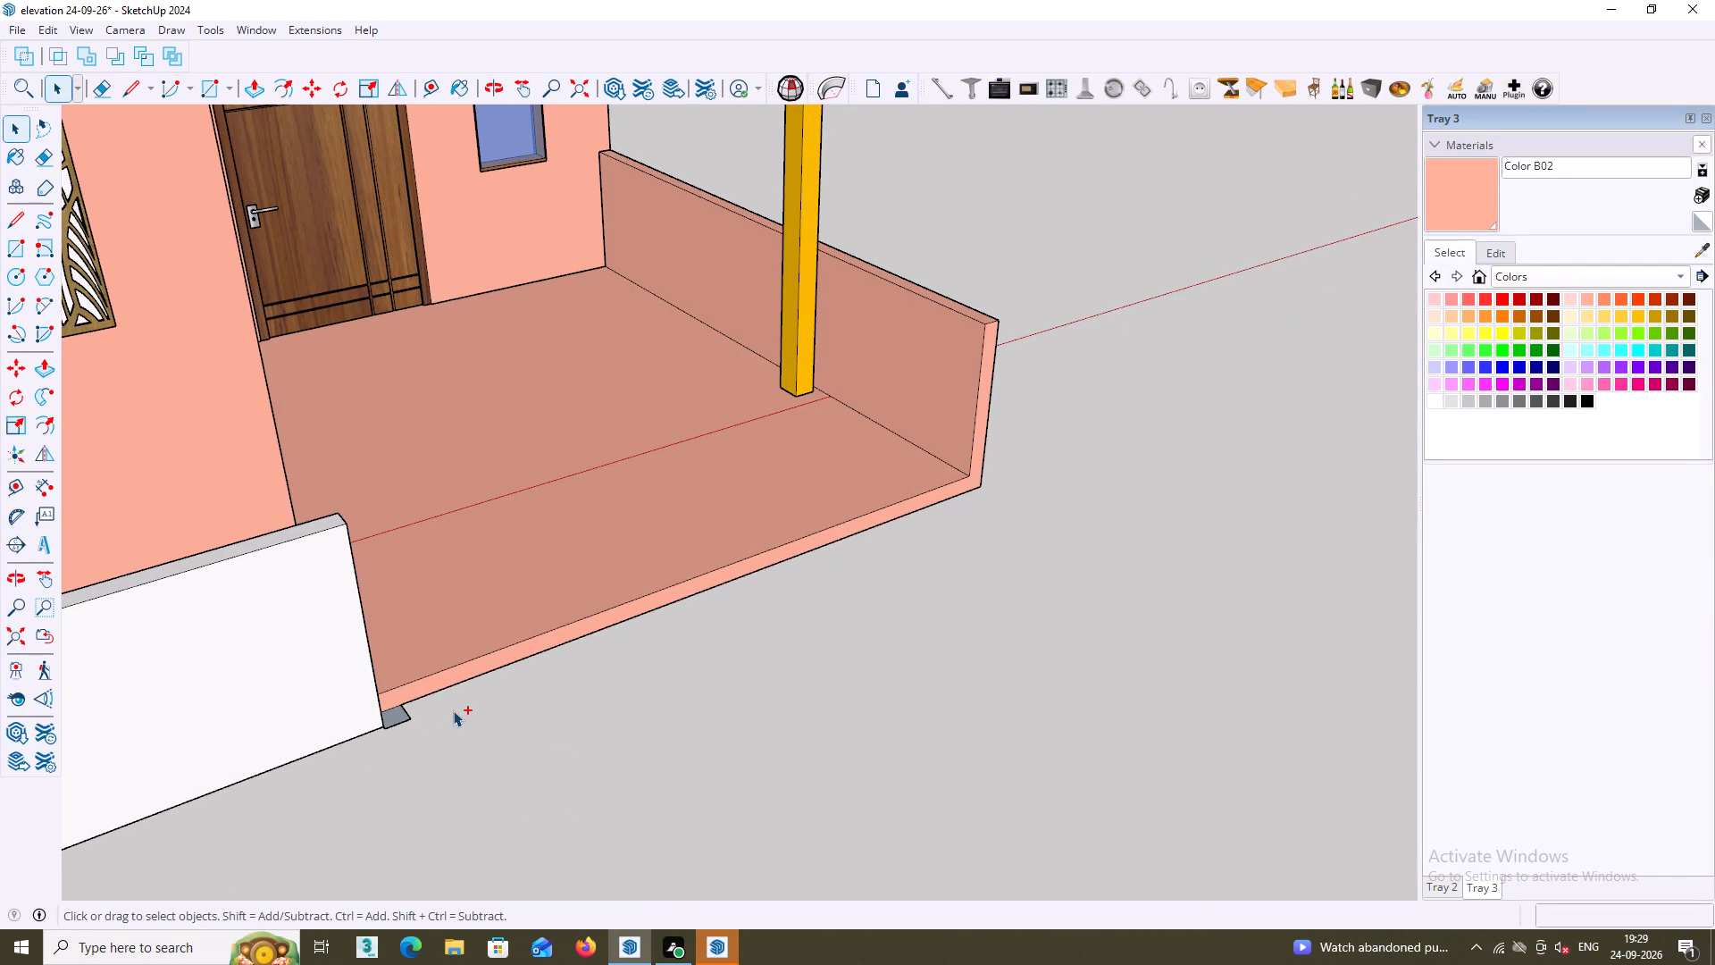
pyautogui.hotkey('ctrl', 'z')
# Draw a 9" by 9" square on the ground at the front parapet's open end, against the porch floor's front edge.
pyautogui.moveTo(442, 717); pyautogui.dragTo(321, 710, button='middle')
pyautogui.scroll(5, 314, 668)
pyautogui.moveTo(294, 641); pyautogui.dragTo(273, 697, button='middle')
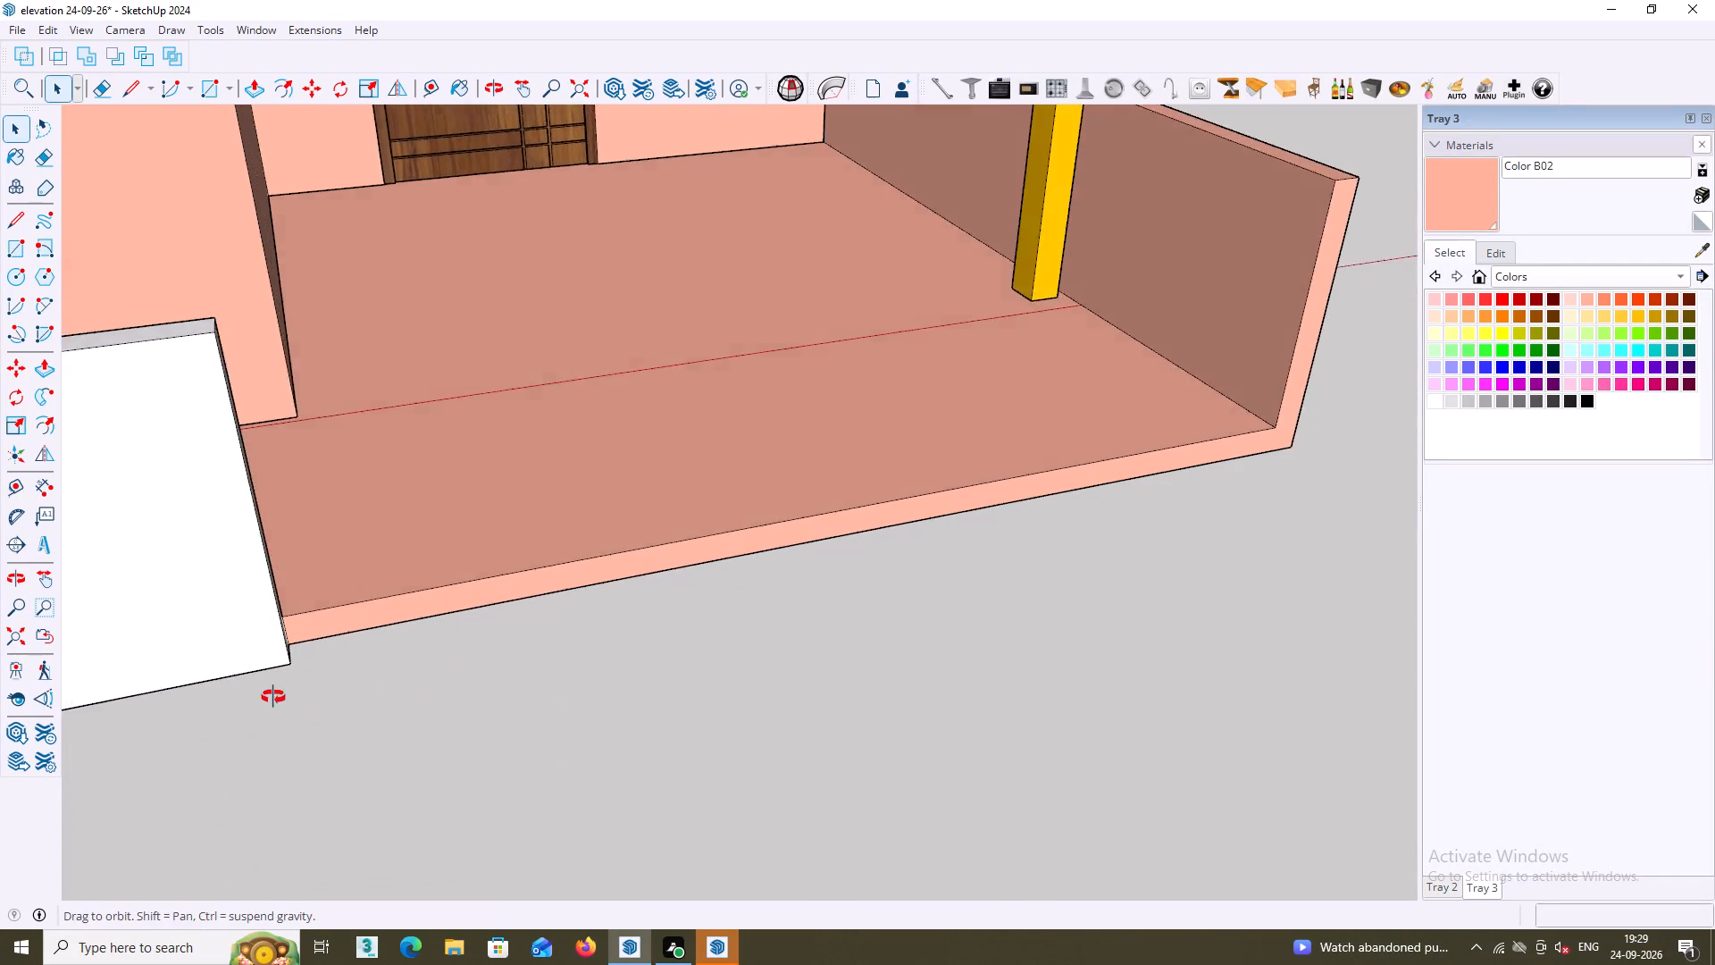
pyautogui.moveTo(273, 697); pyautogui.dragTo(270, 709, button='middle')
pyautogui.scroll(5, 280, 682)
pyautogui.moveTo(312, 658); pyautogui.dragTo(303, 723, button='middle')
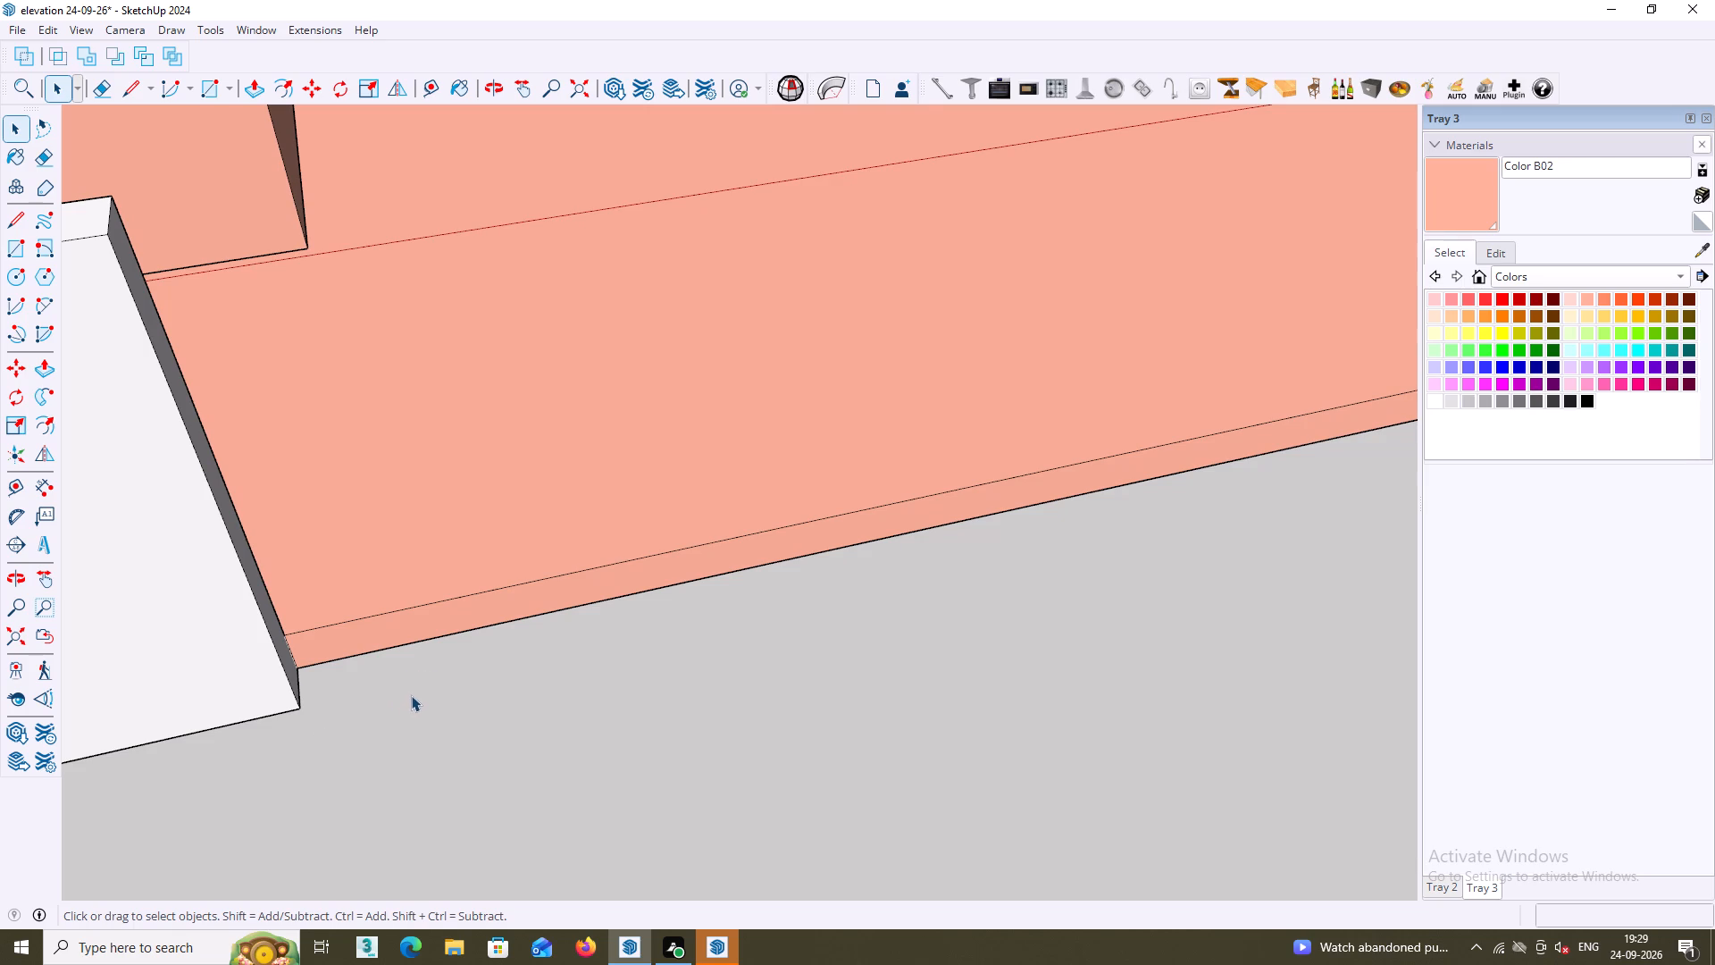
pyautogui.press('r')
pyautogui.scroll(5, 291, 653)
pyautogui.click(305, 676)
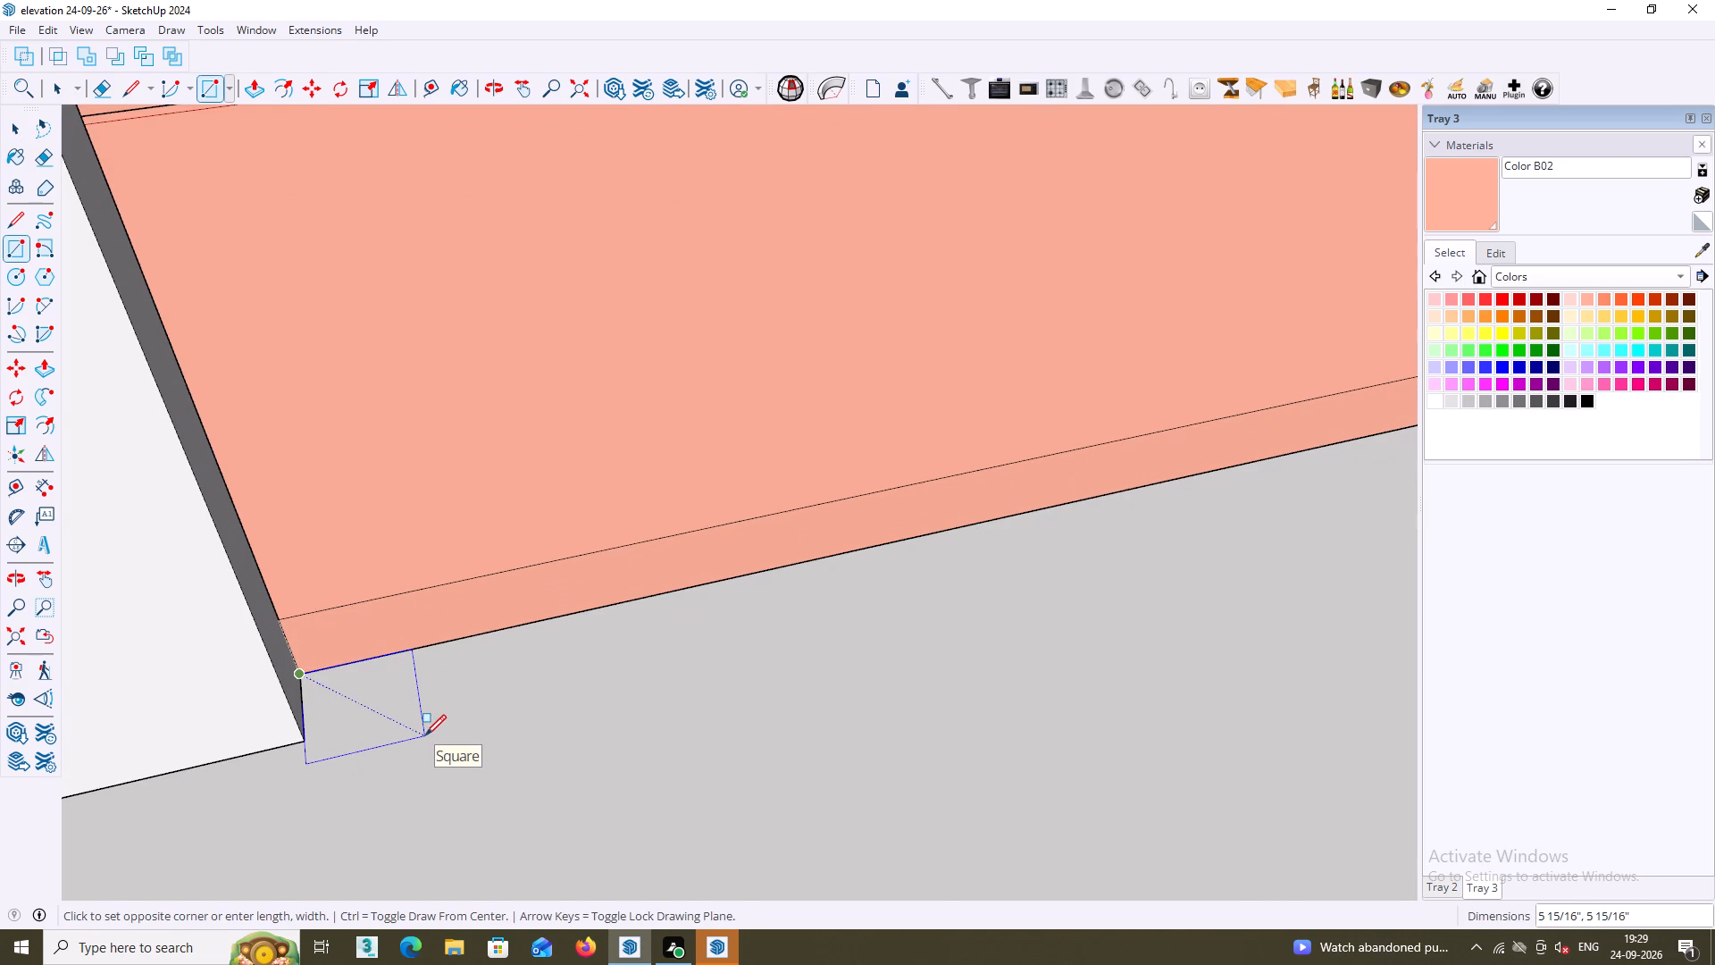
pyautogui.press('9')
pyautogui.write(',9')
pyautogui.press('Return')
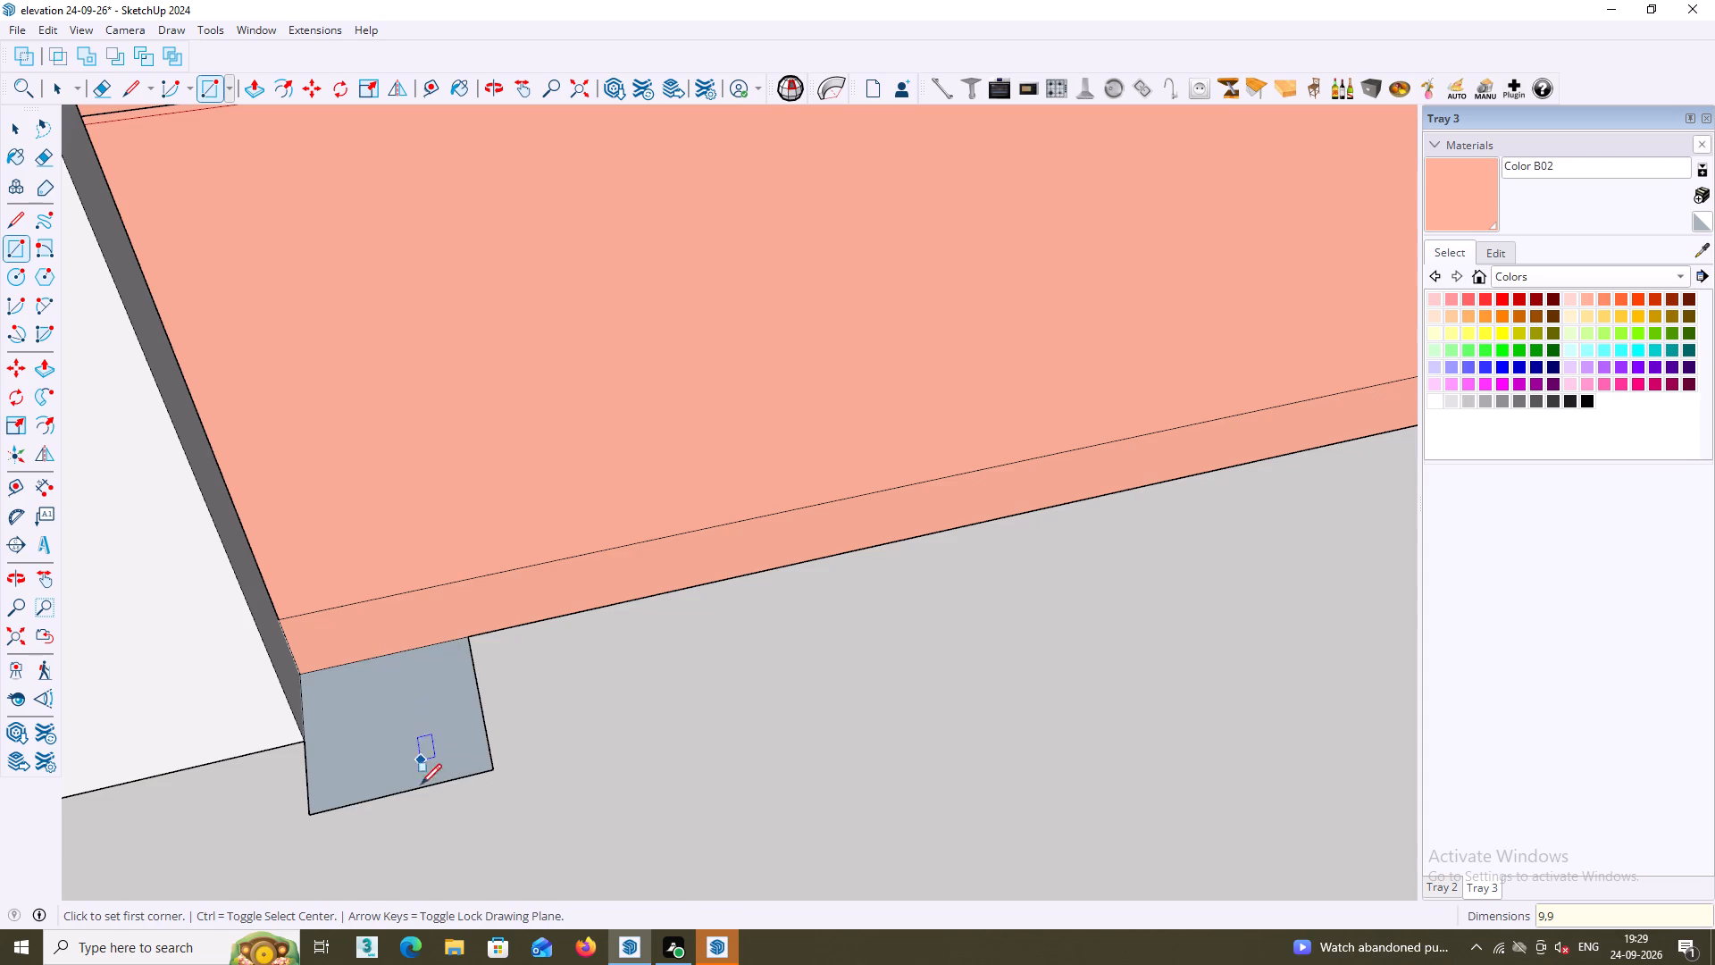
# Draw a 9" by 9" square at the porch floor's far front corner, below the end of the far side parapet.
pyautogui.moveTo(421, 800); pyautogui.dragTo(406, 620, button='middle')
pyautogui.scroll(-4, 424, 685)
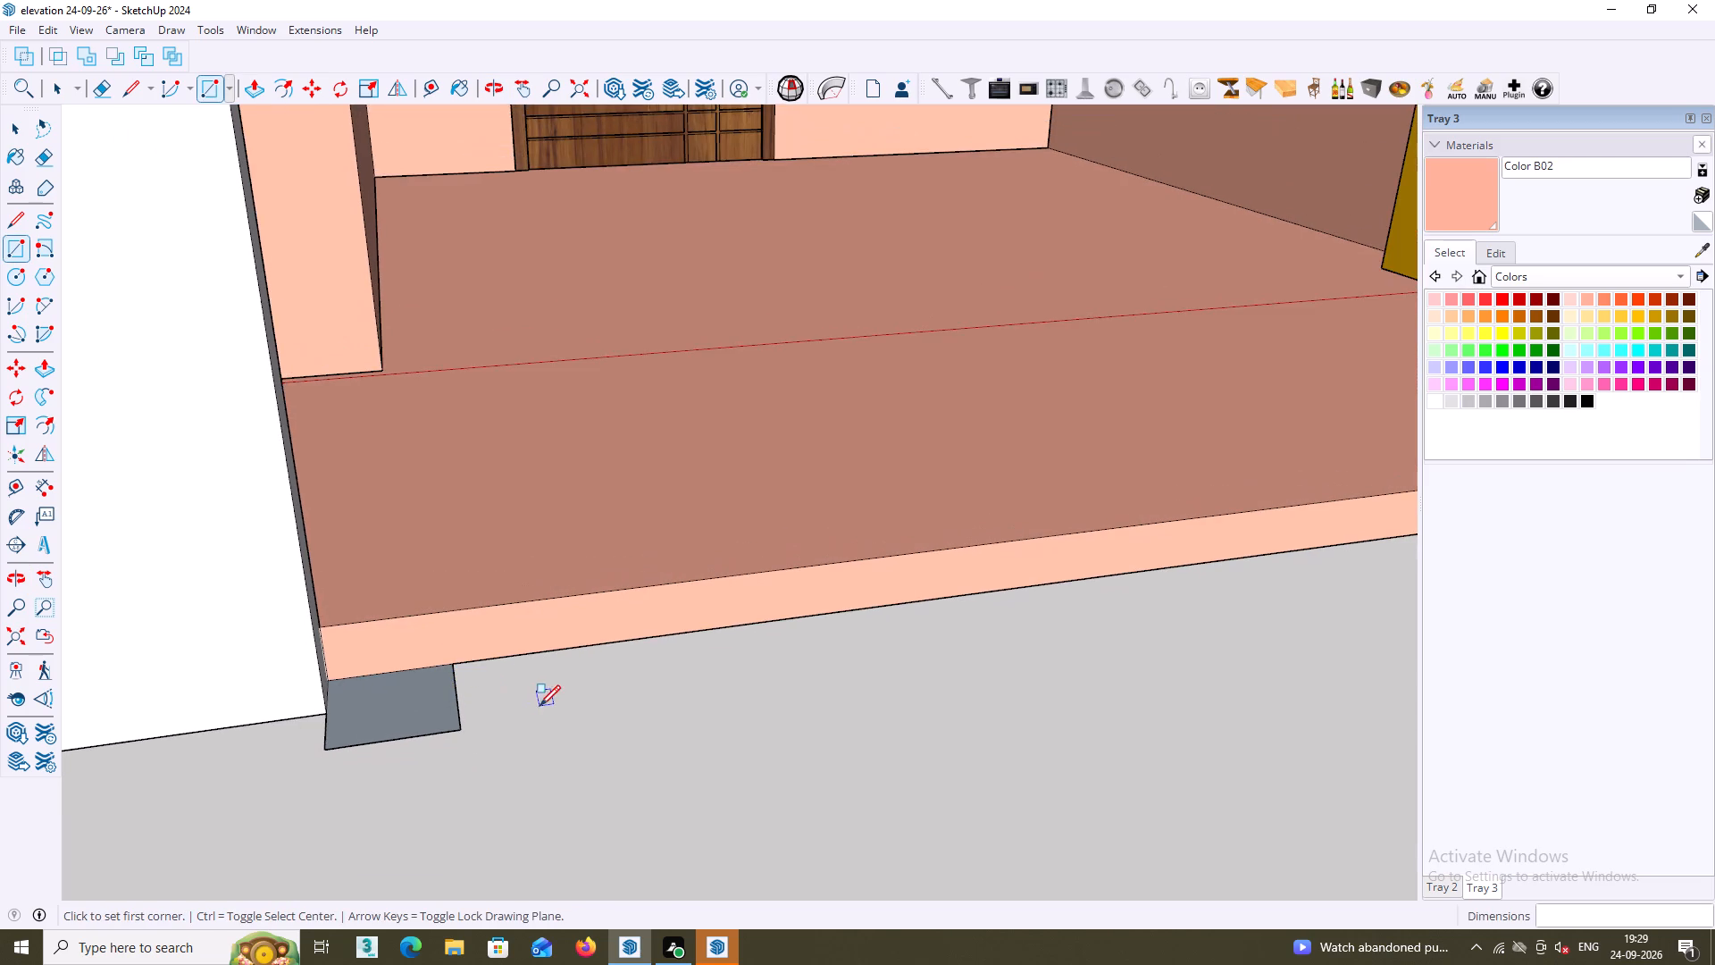
pyautogui.keyDown('shift'); pyautogui.moveTo(540, 704); pyautogui.dragTo(89, 678, button='middle'); pyautogui.keyUp('shift')
pyautogui.moveTo(722, 647); pyautogui.dragTo(211, 583, button='middle')
pyautogui.moveTo(547, 629); pyautogui.dragTo(555, 639, button='middle')
pyautogui.scroll(-7, 547, 629)
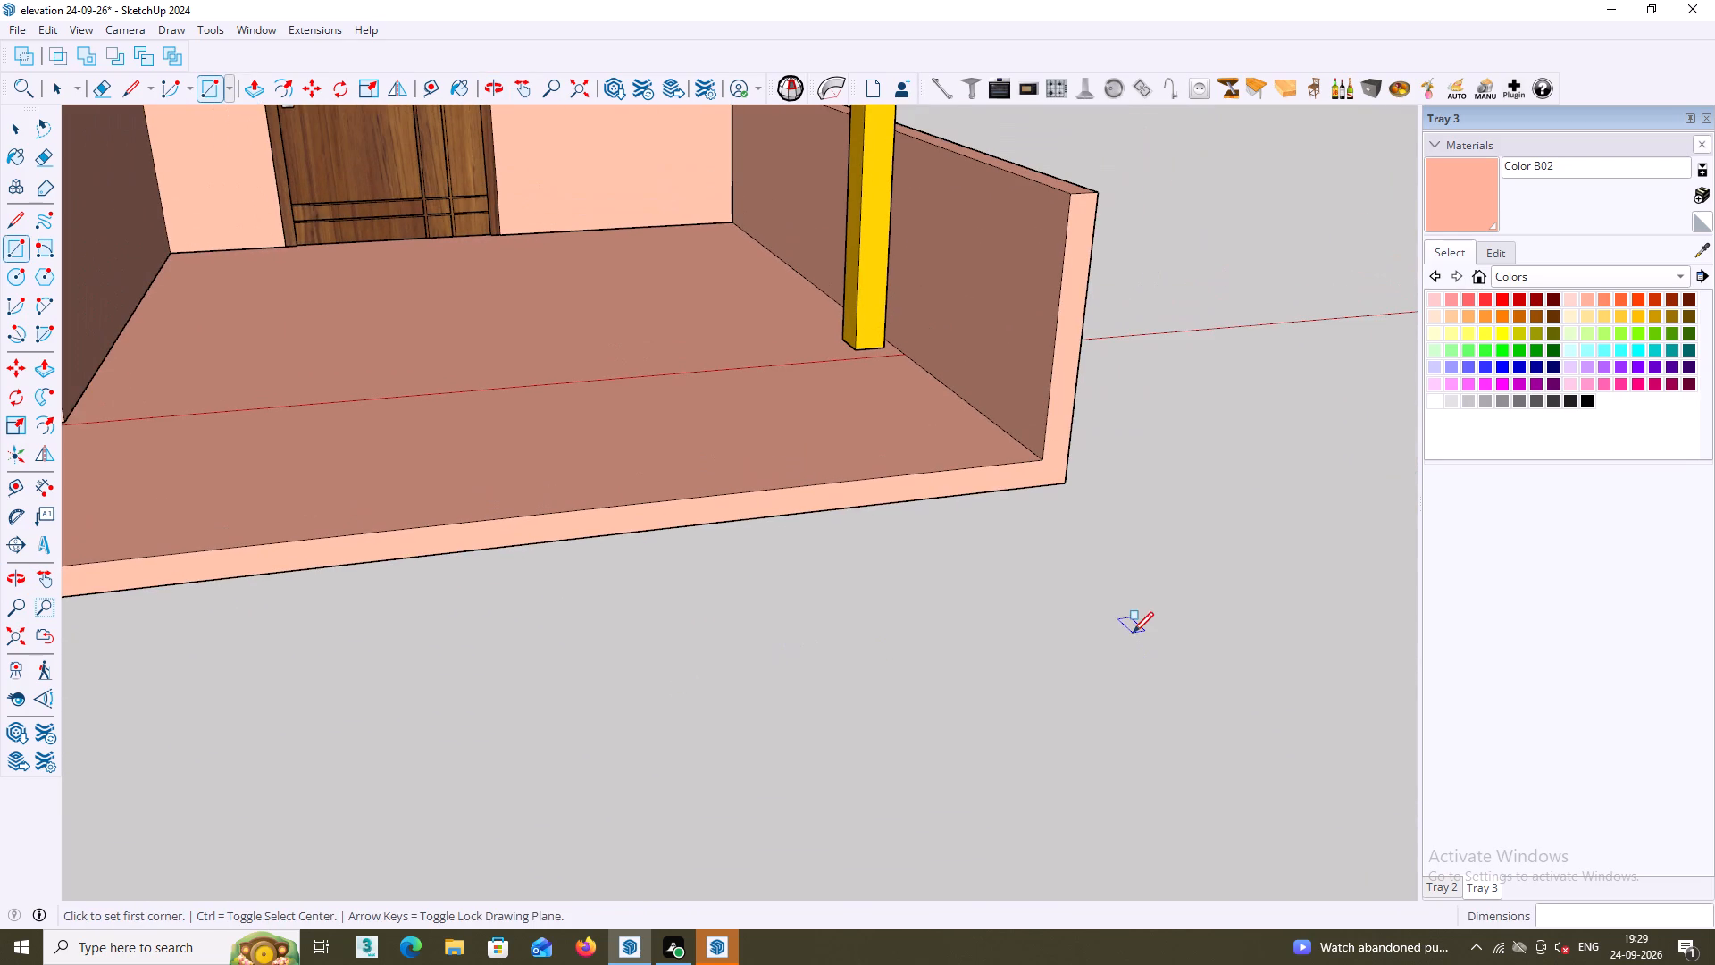
pyautogui.moveTo(1142, 598); pyautogui.dragTo(1082, 712, button='middle')
pyautogui.scroll(2, 1136, 595)
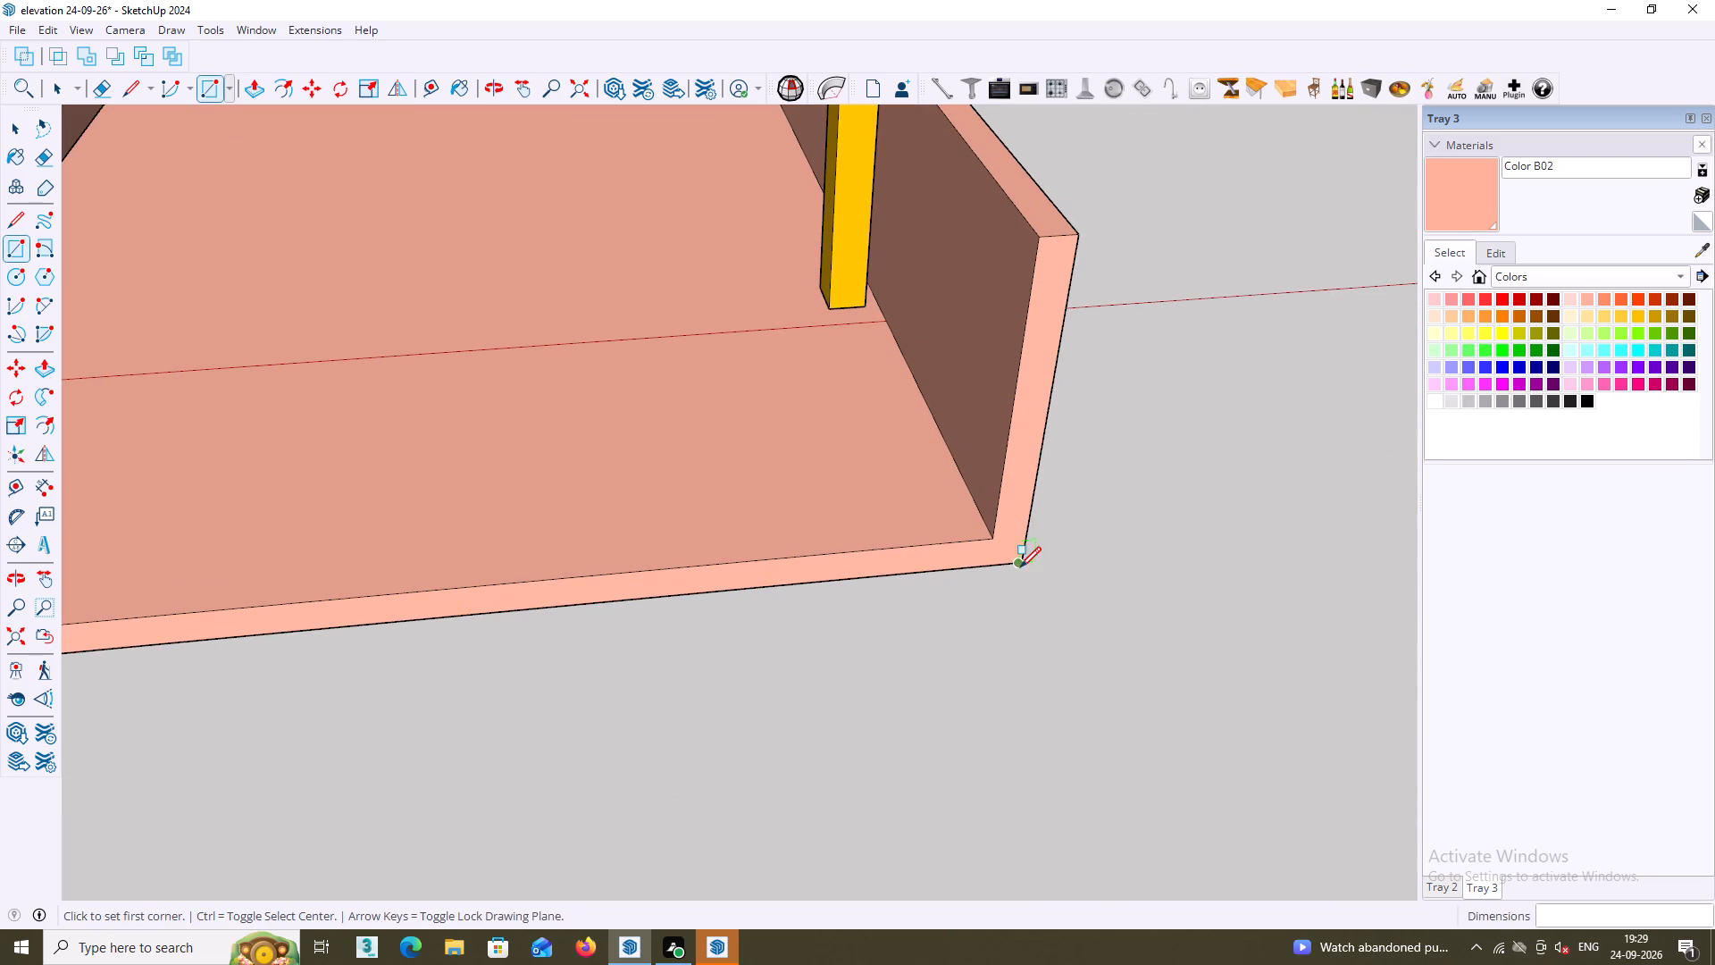
pyautogui.doubleClick(1025, 560)
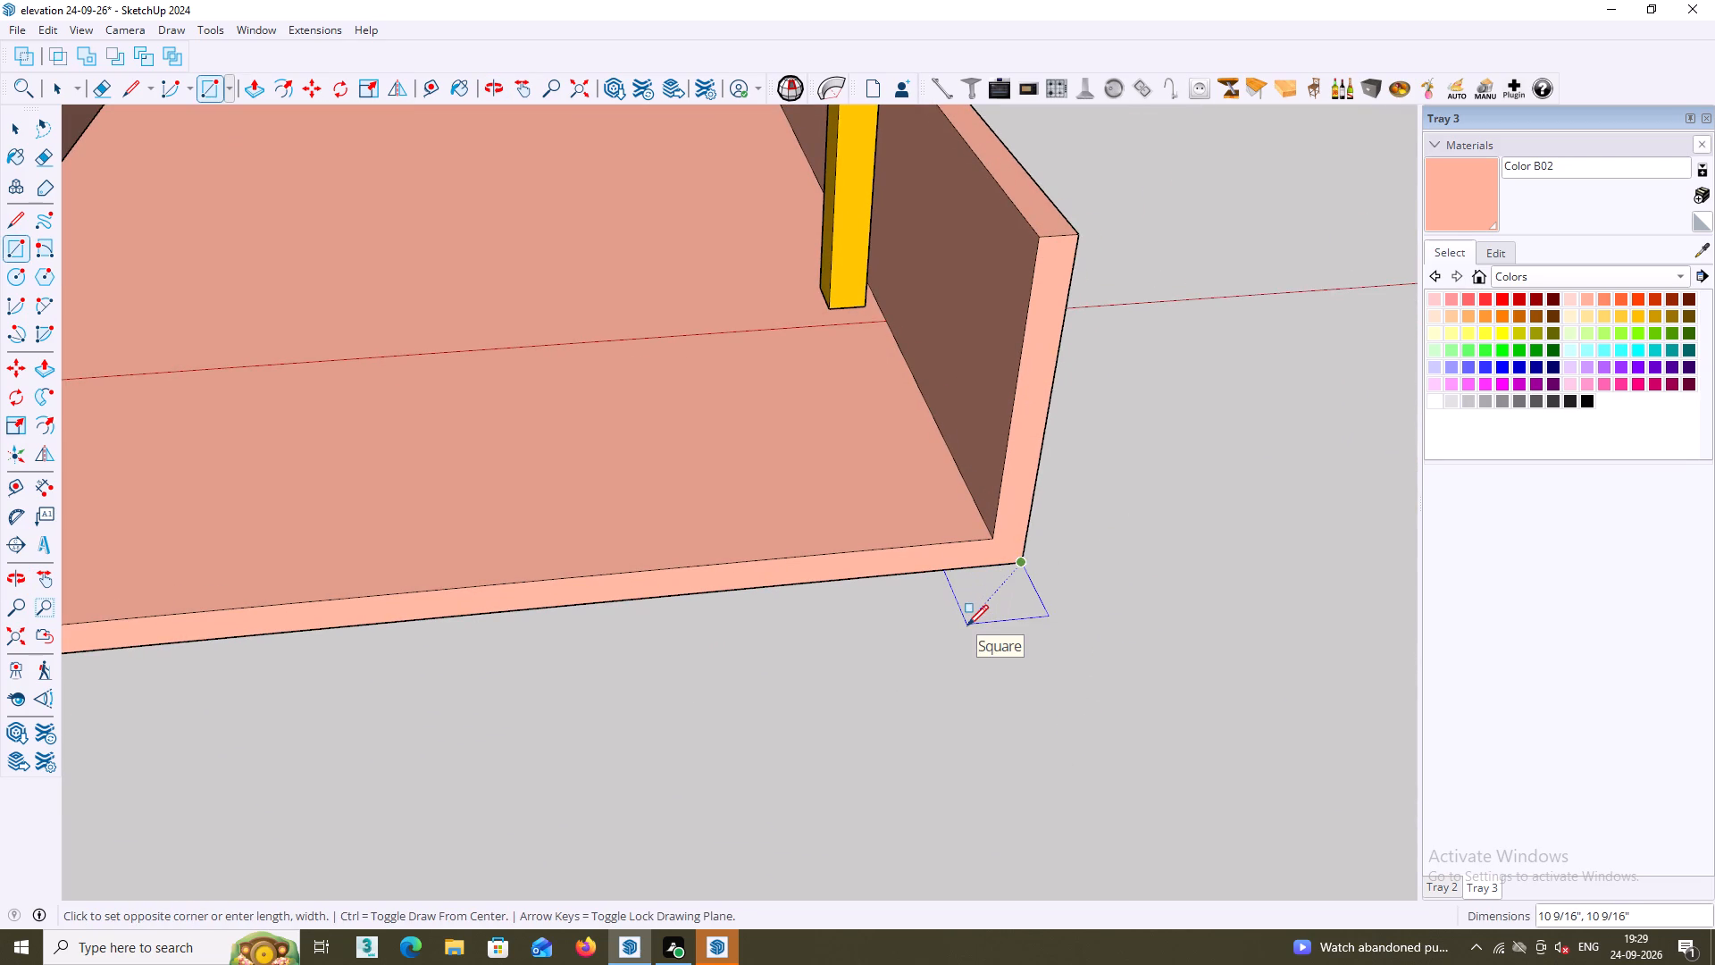
pyautogui.write('9,')
pyautogui.press('9')
pyautogui.press('Return')
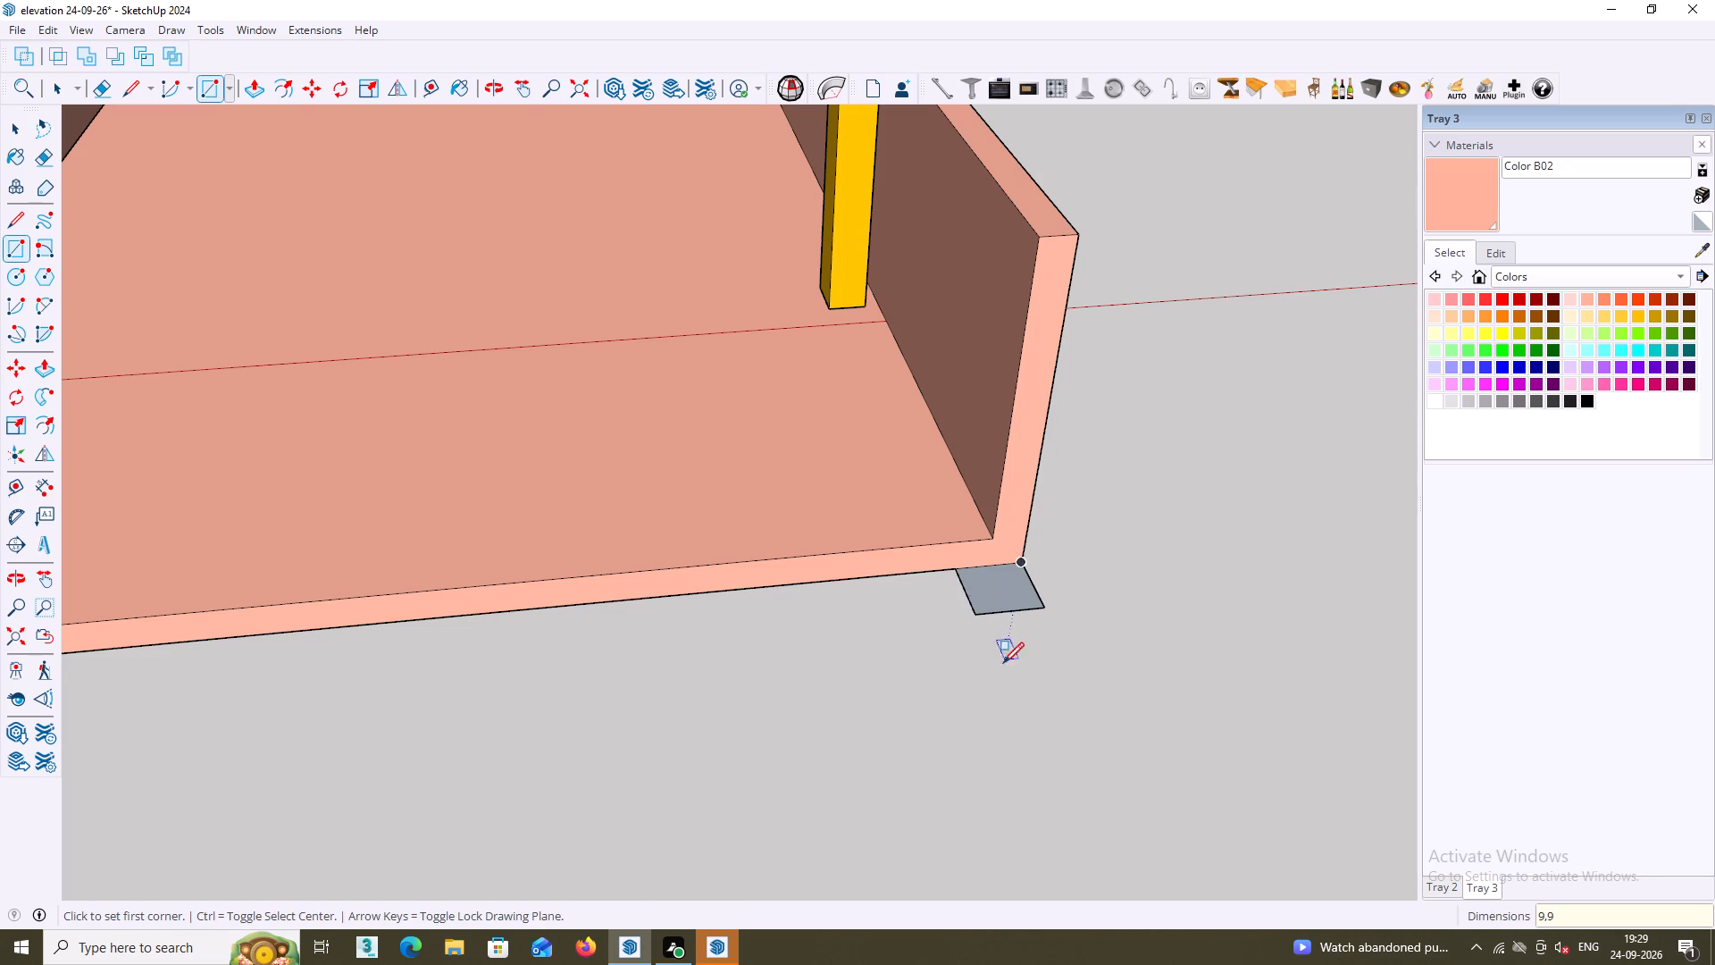
# Make the square face at the front parapet's end into a group together with its edges.
pyautogui.scroll(-9, 1003, 672)
pyautogui.middleClick(1004, 697)
pyautogui.moveTo(1004, 697); pyautogui.dragTo(1014, 693, button='middle')
pyautogui.scroll(-1, 1004, 697)
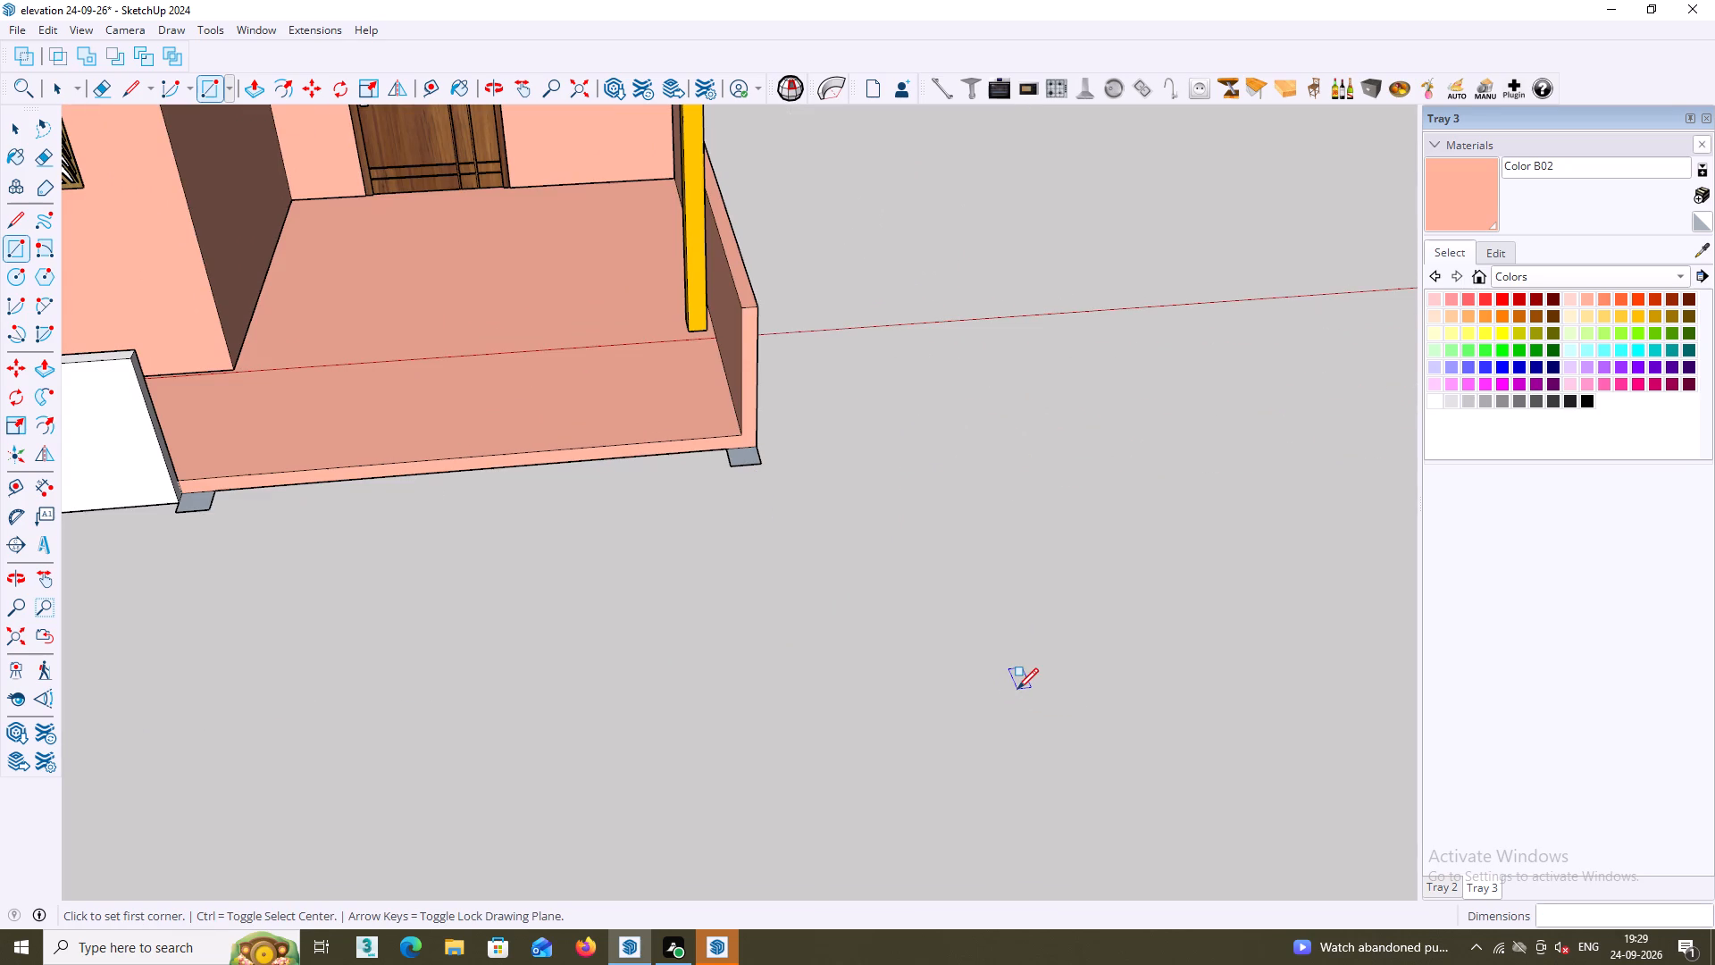
pyautogui.press('space')
pyautogui.keyDown('shift'); pyautogui.moveTo(777, 518); pyautogui.dragTo(1108, 533, button='middle'); pyautogui.keyUp('shift')
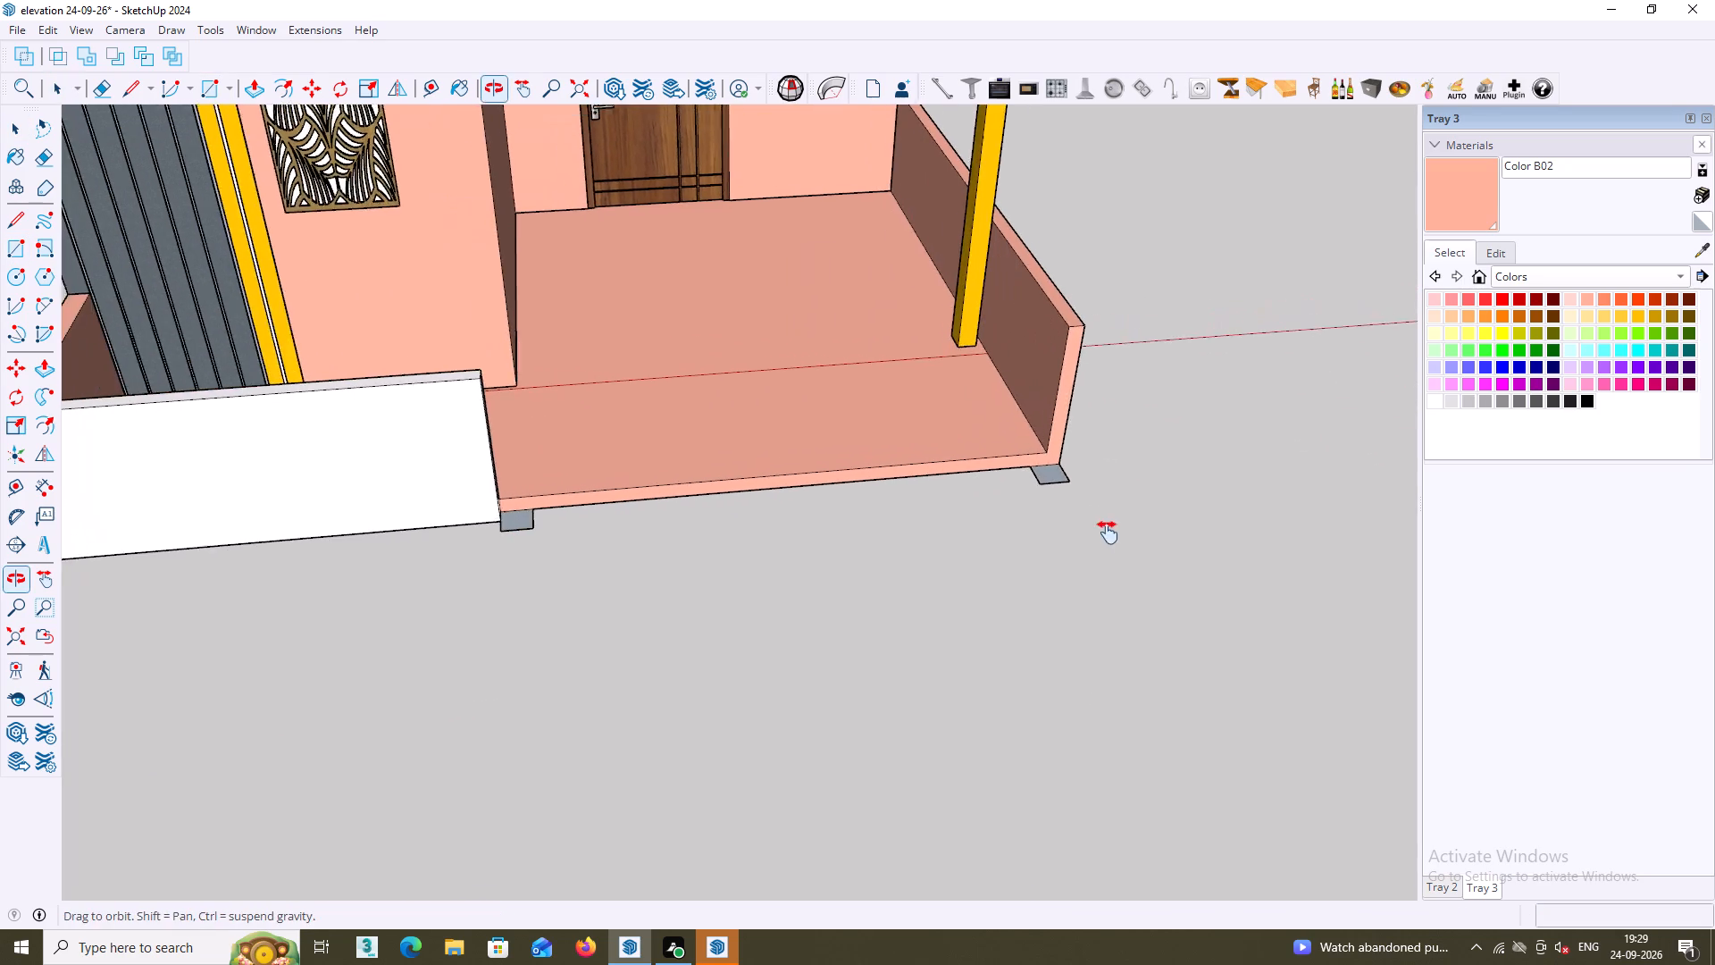
pyautogui.keyDown('shift'); pyautogui.moveTo(1108, 533); pyautogui.dragTo(1098, 524, button='middle'); pyautogui.keyUp('shift')
pyautogui.scroll(7, 448, 548)
pyautogui.scroll(-5, 540, 502)
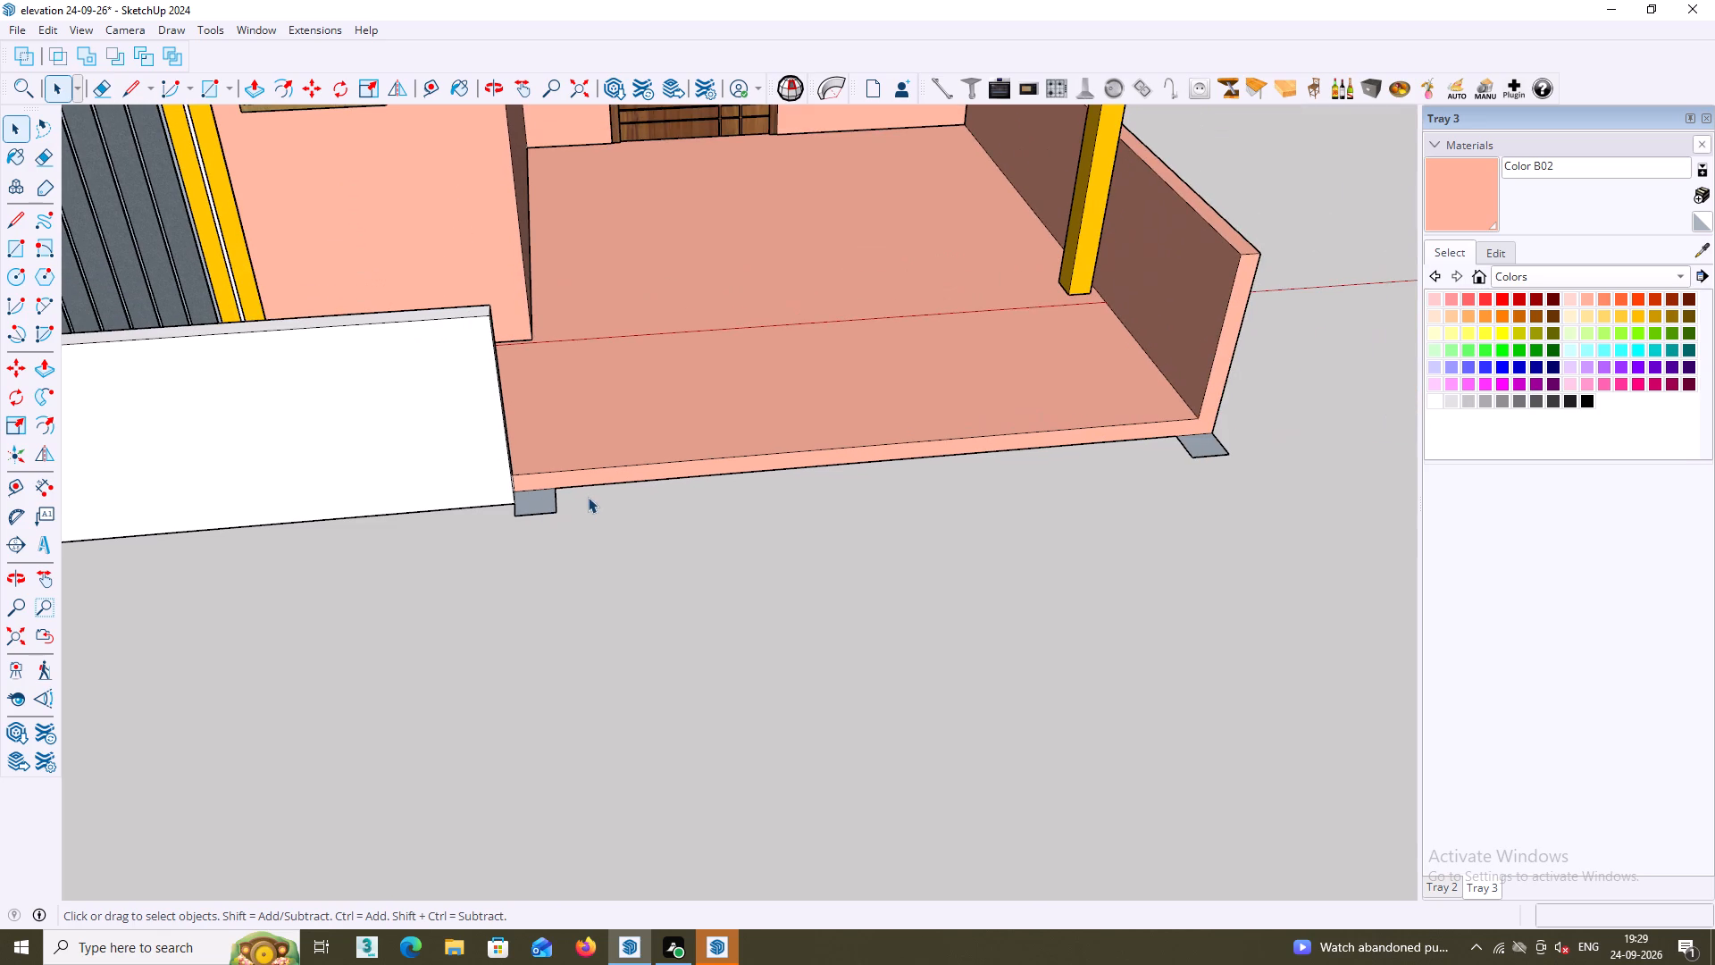
pyautogui.moveTo(582, 490); pyautogui.dragTo(558, 491, button='middle')
pyautogui.scroll(2, 516, 490)
pyautogui.doubleClick(527, 494)
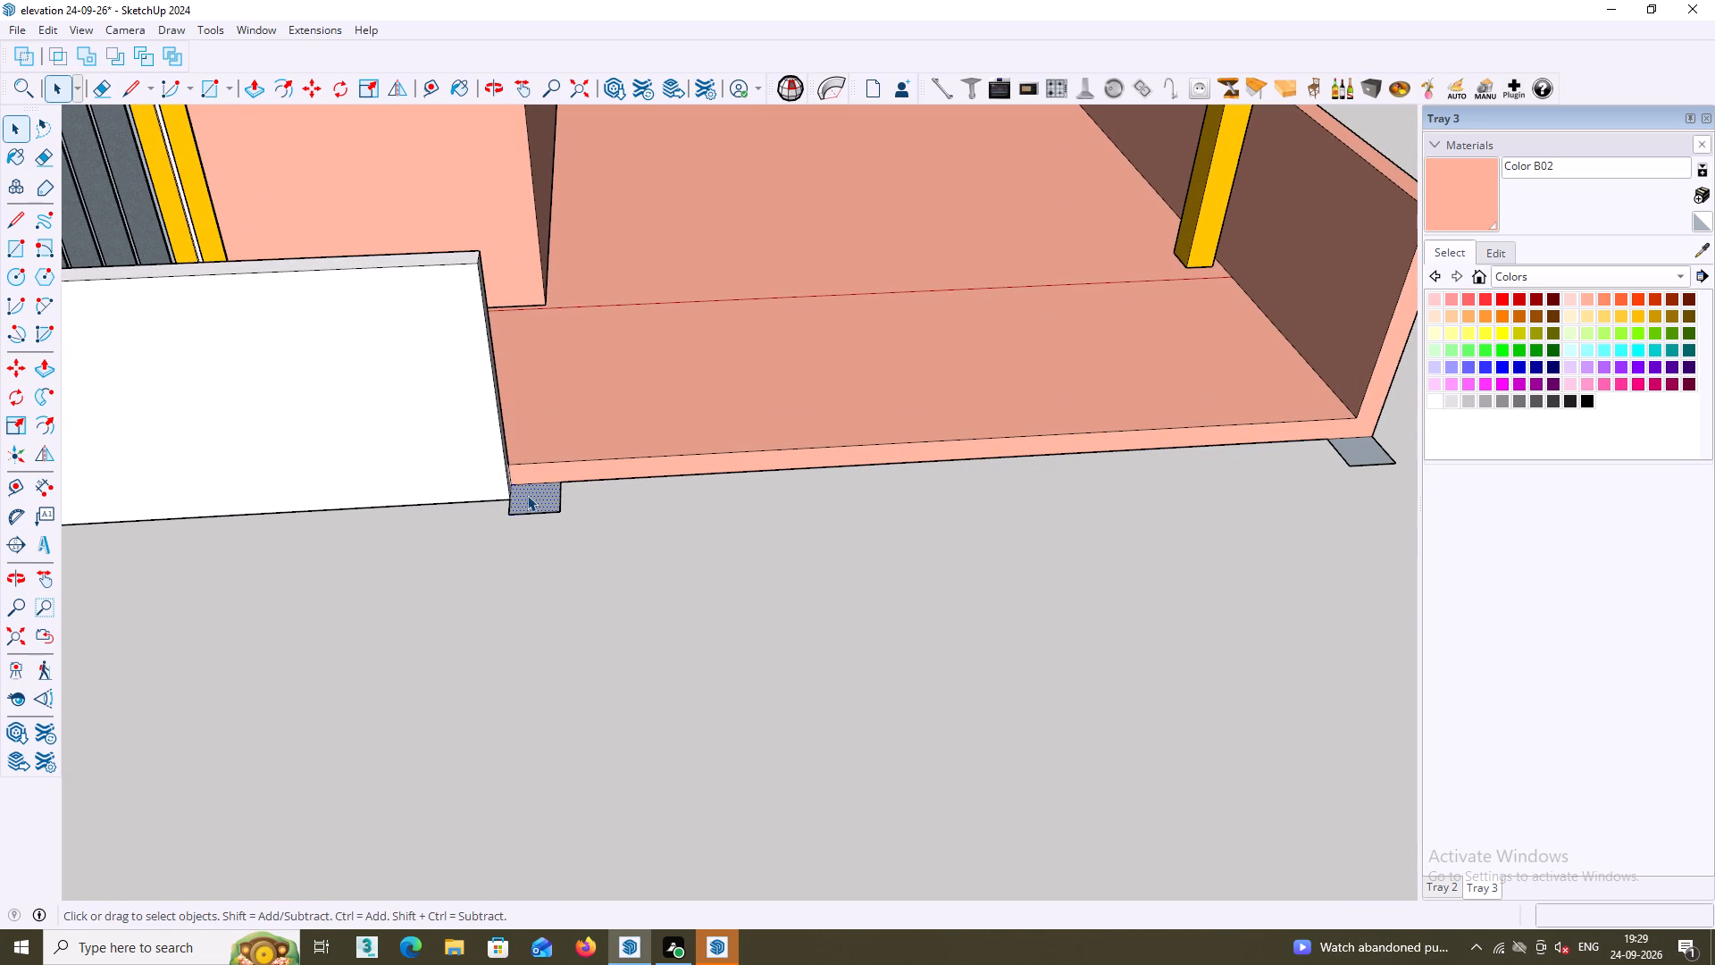
pyautogui.rightClick(527, 495)
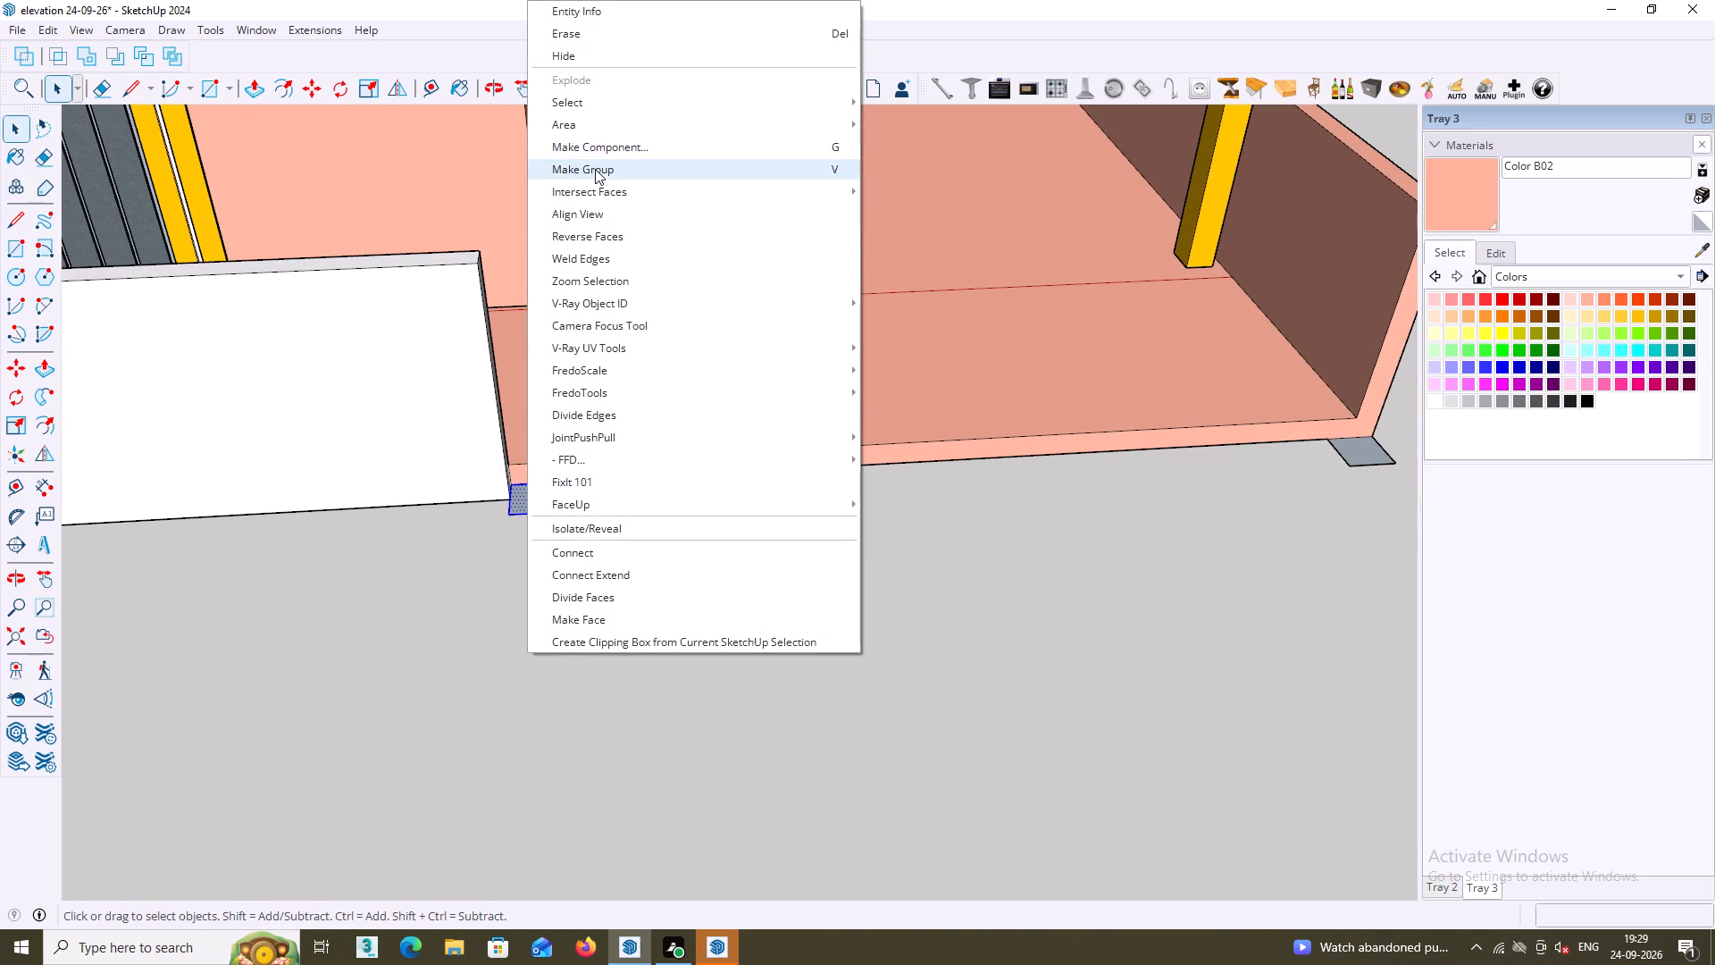
pyautogui.click(595, 170)
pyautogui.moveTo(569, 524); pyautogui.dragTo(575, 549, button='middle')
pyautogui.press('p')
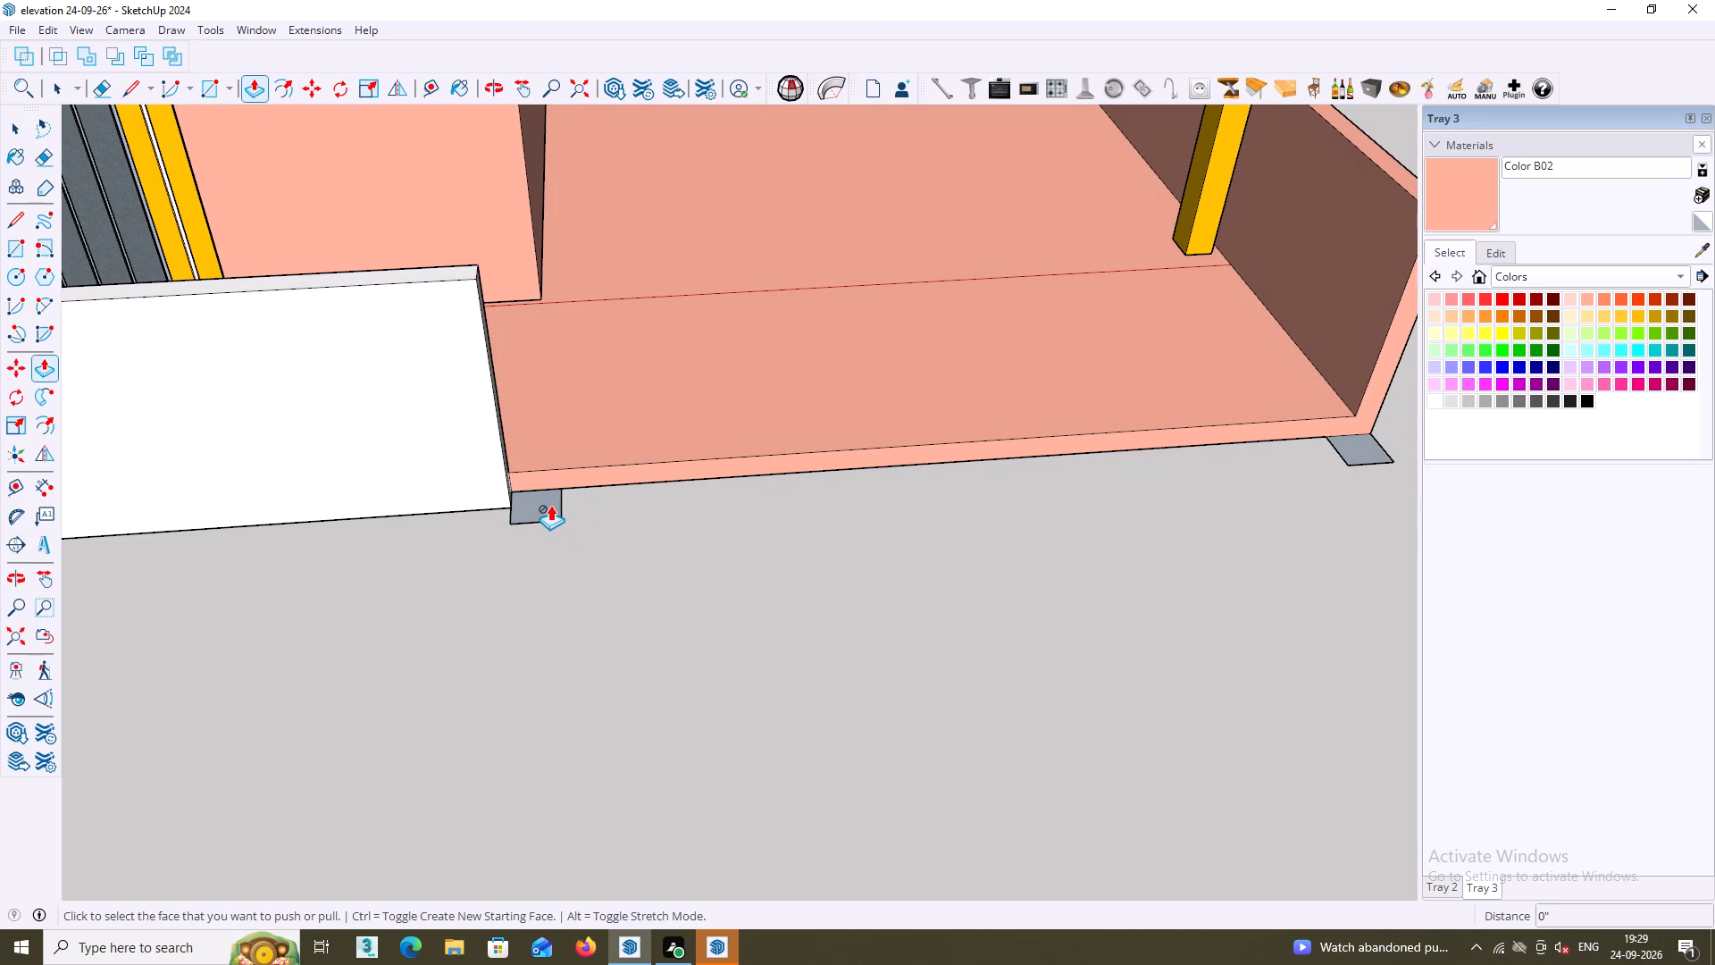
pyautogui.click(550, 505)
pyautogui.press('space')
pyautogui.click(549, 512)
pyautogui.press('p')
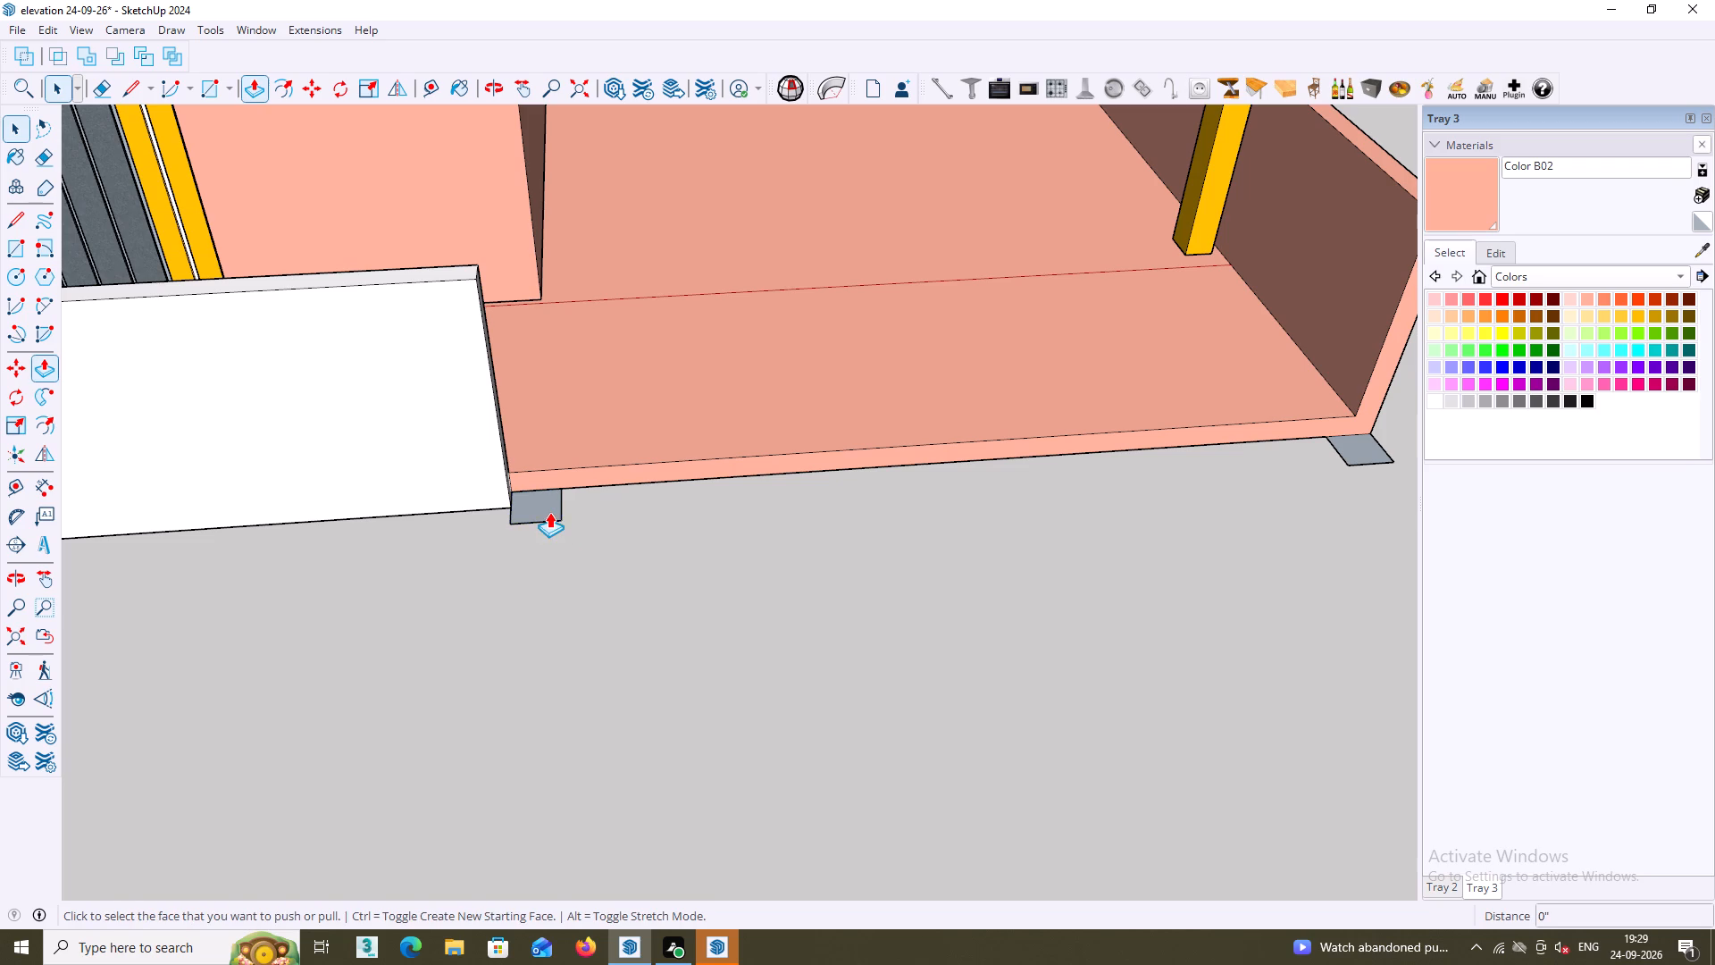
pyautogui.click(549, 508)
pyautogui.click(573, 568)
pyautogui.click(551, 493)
# Inside the group at the front parapet's end, extrude the square upward about 4' 7" into a post.
pyautogui.press('space')
pyautogui.tripleClick(552, 501)
pyautogui.press('p')
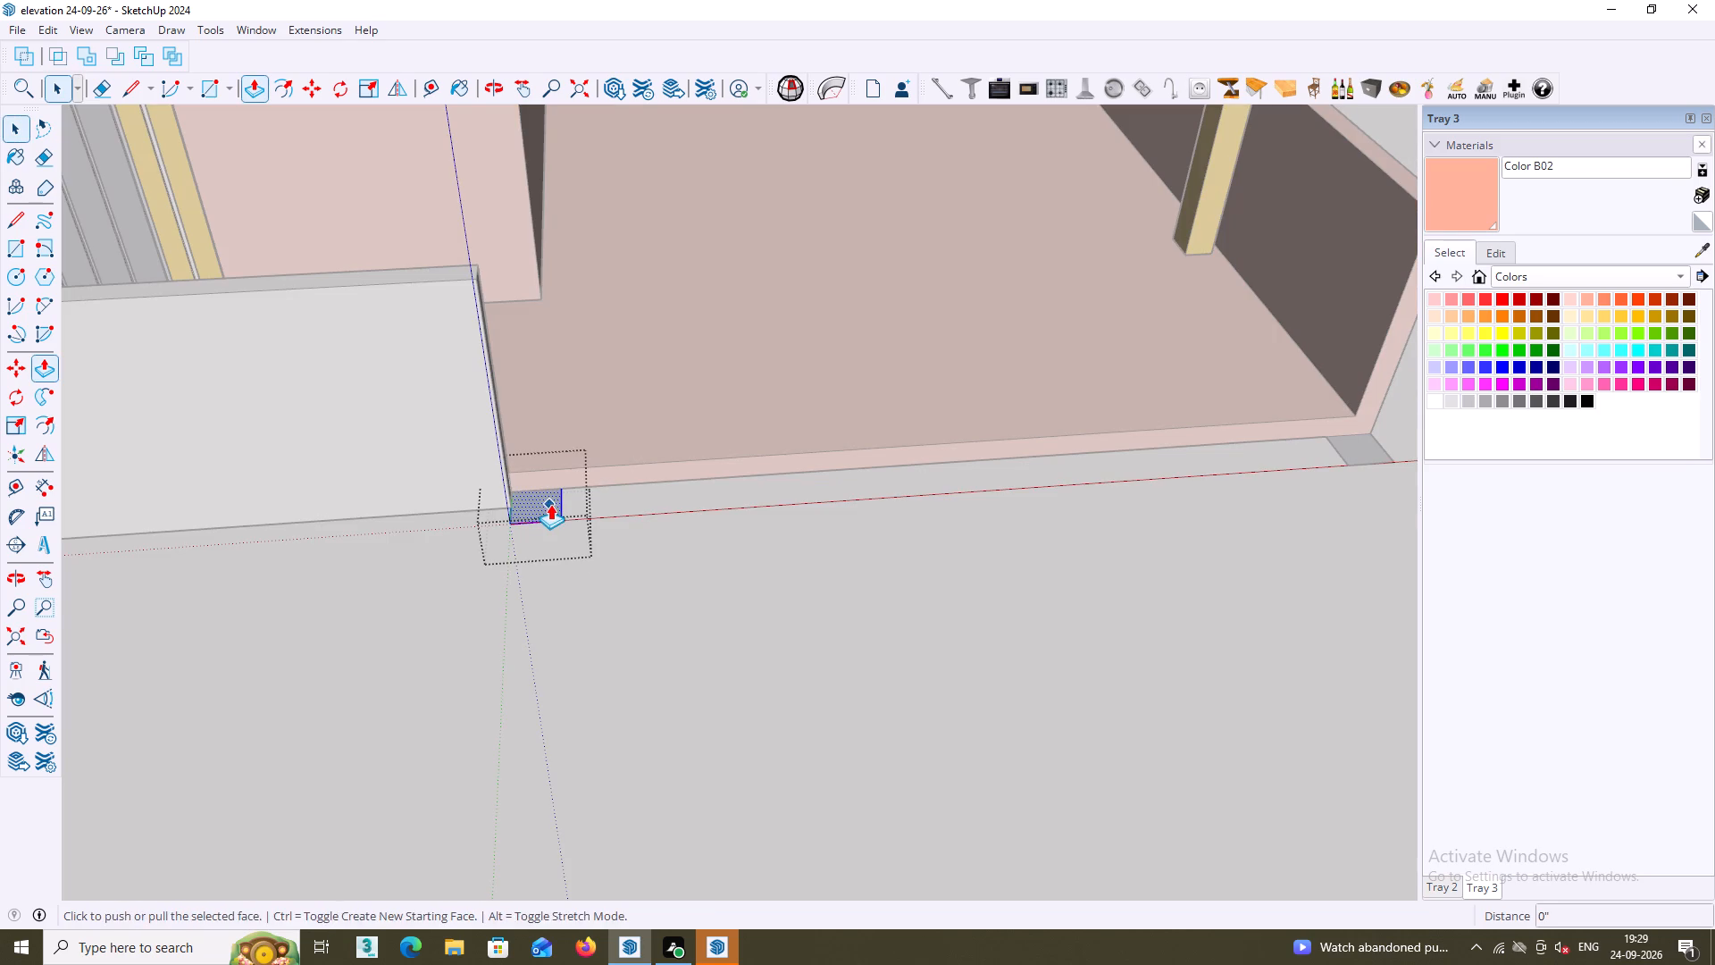
pyautogui.click(550, 504)
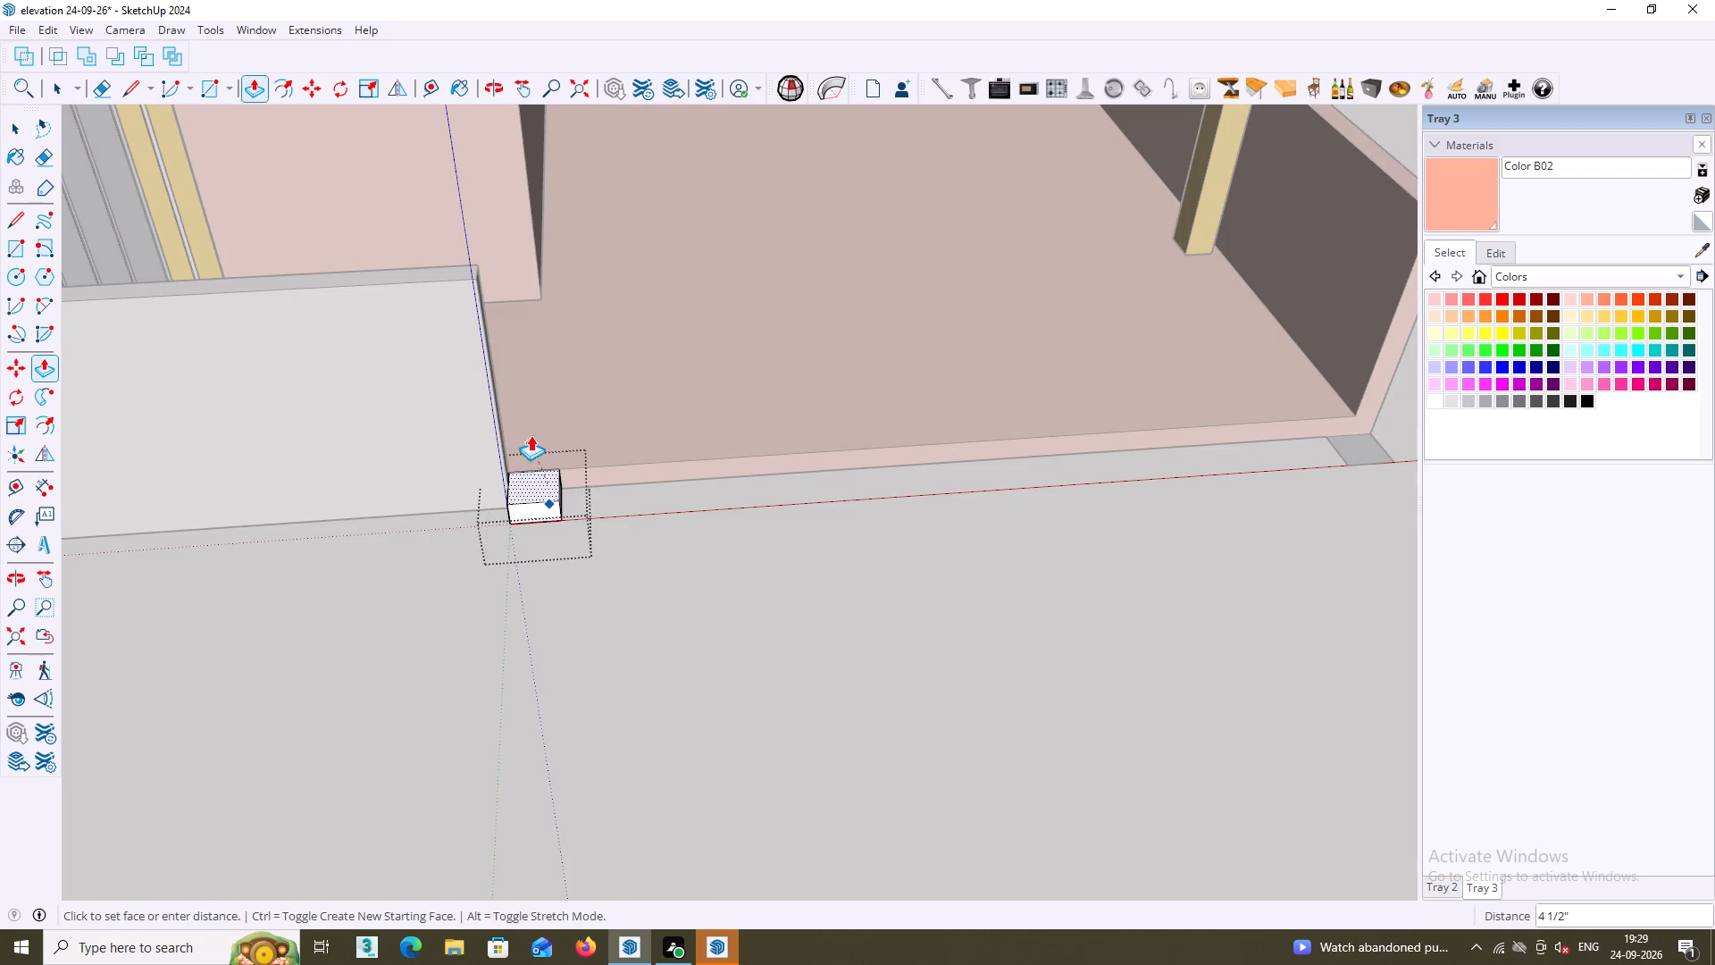
pyautogui.press('Escape')
pyautogui.click(543, 501)
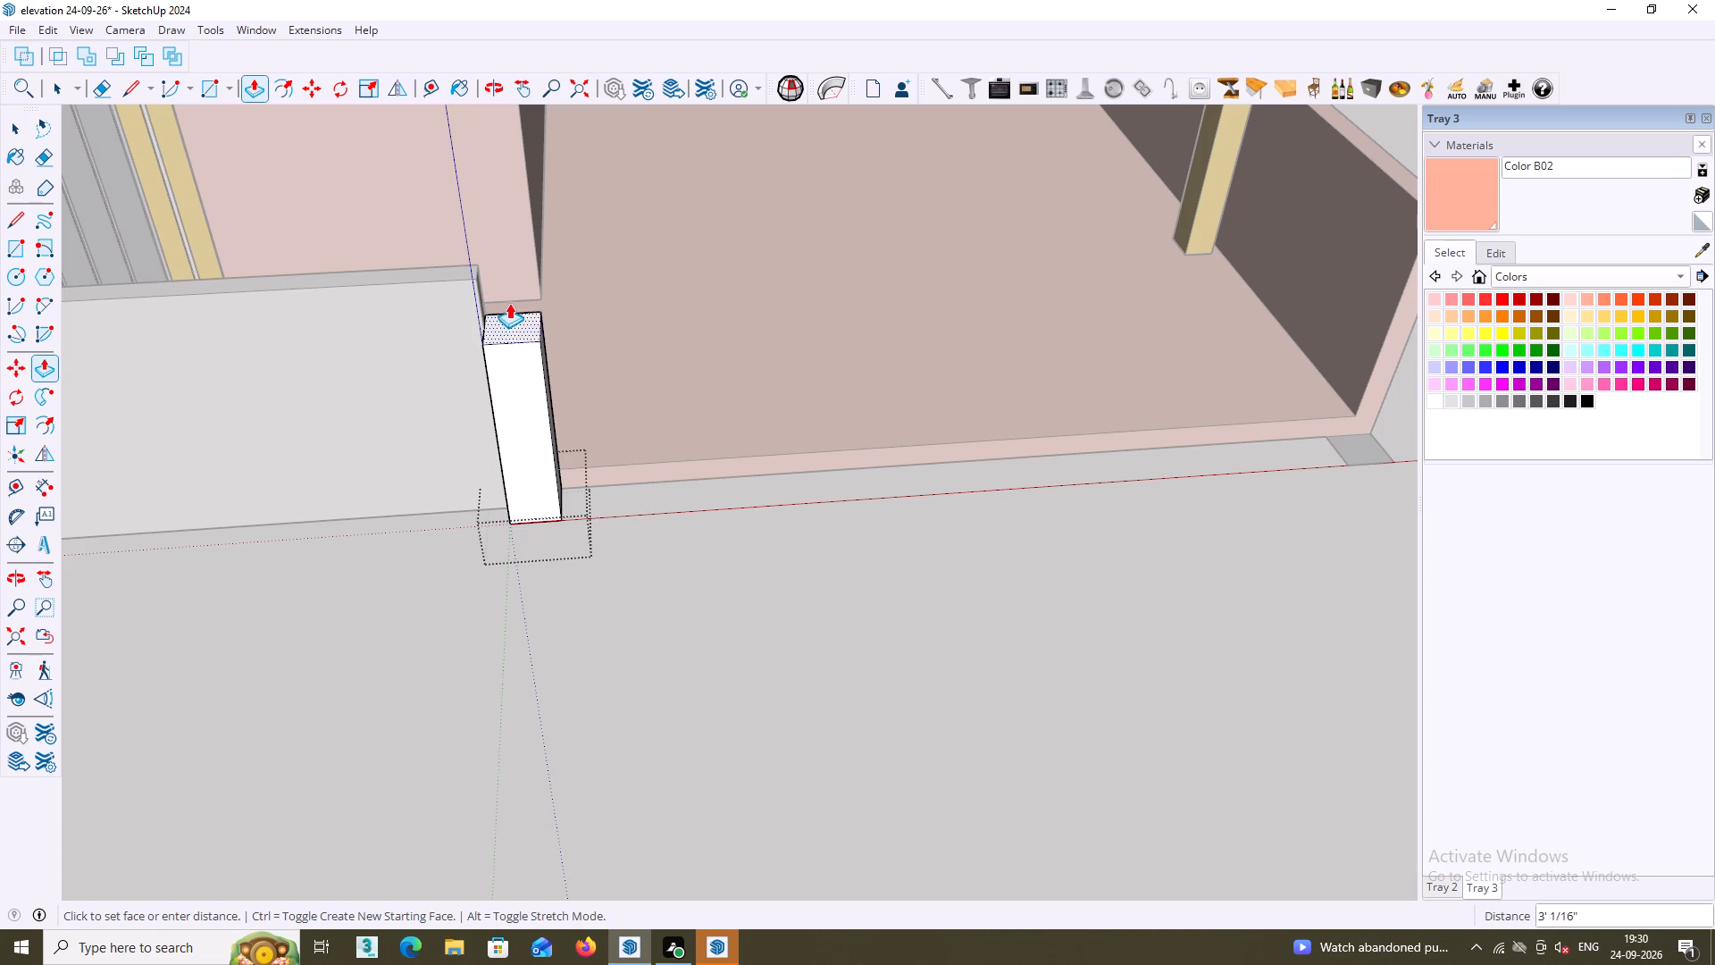
pyautogui.moveTo(489, 237); pyautogui.dragTo(640, 132, button='middle')
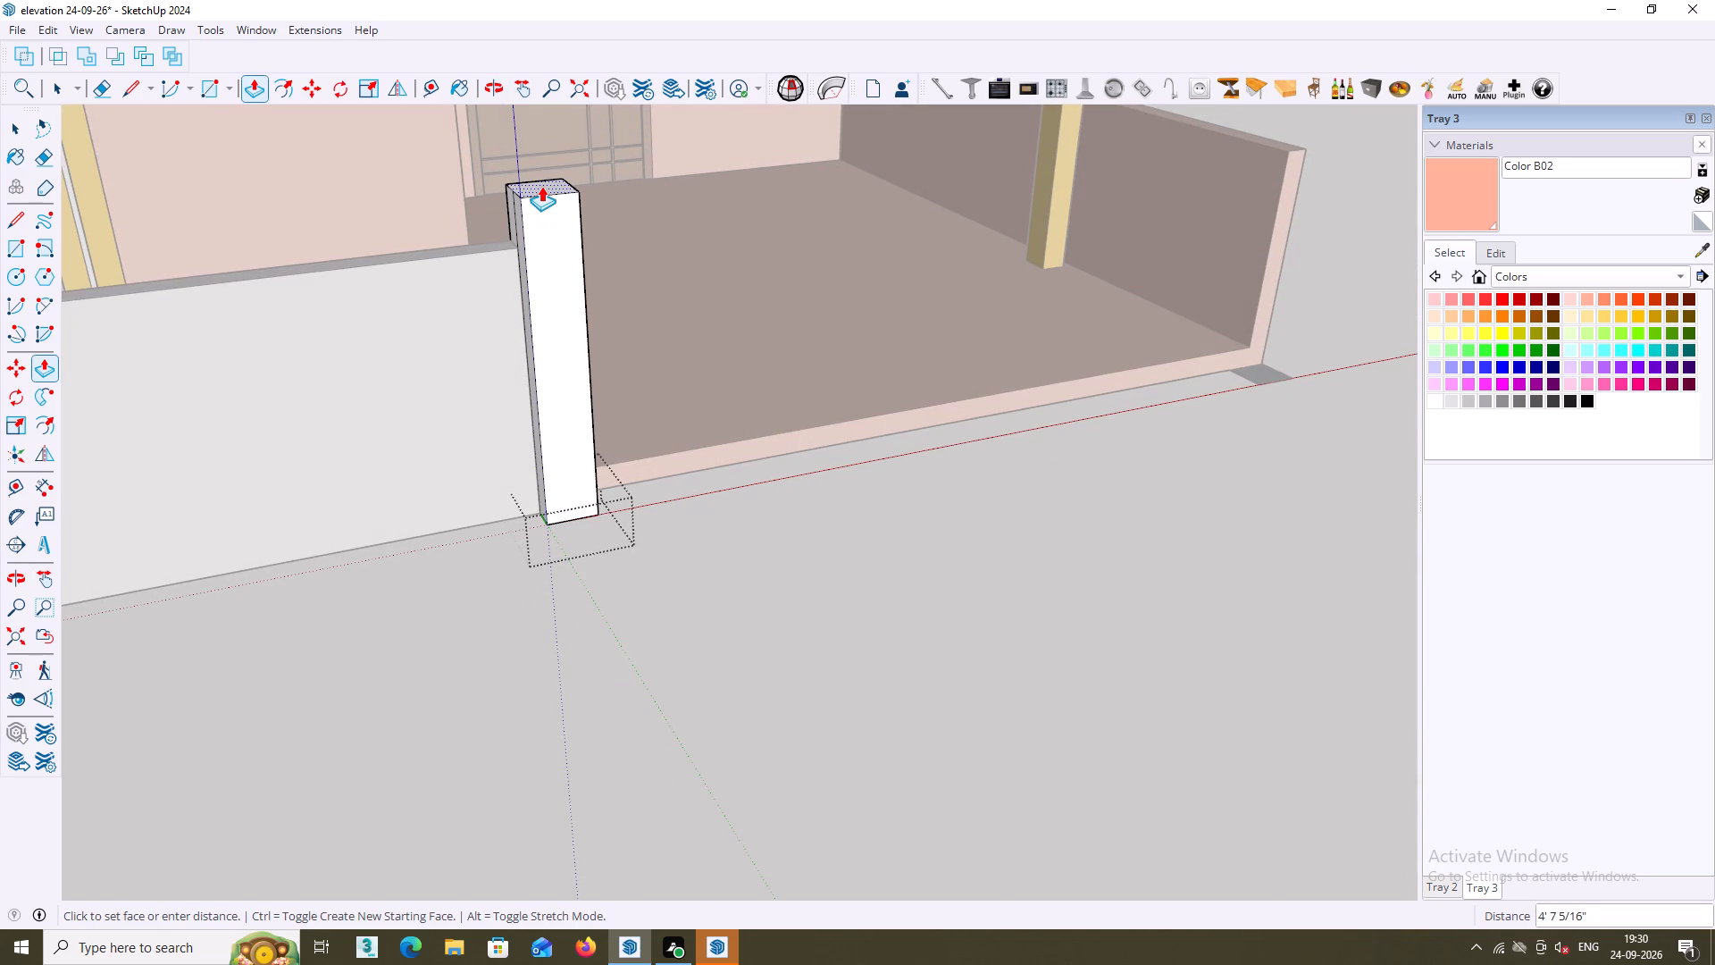
pyautogui.click(541, 186)
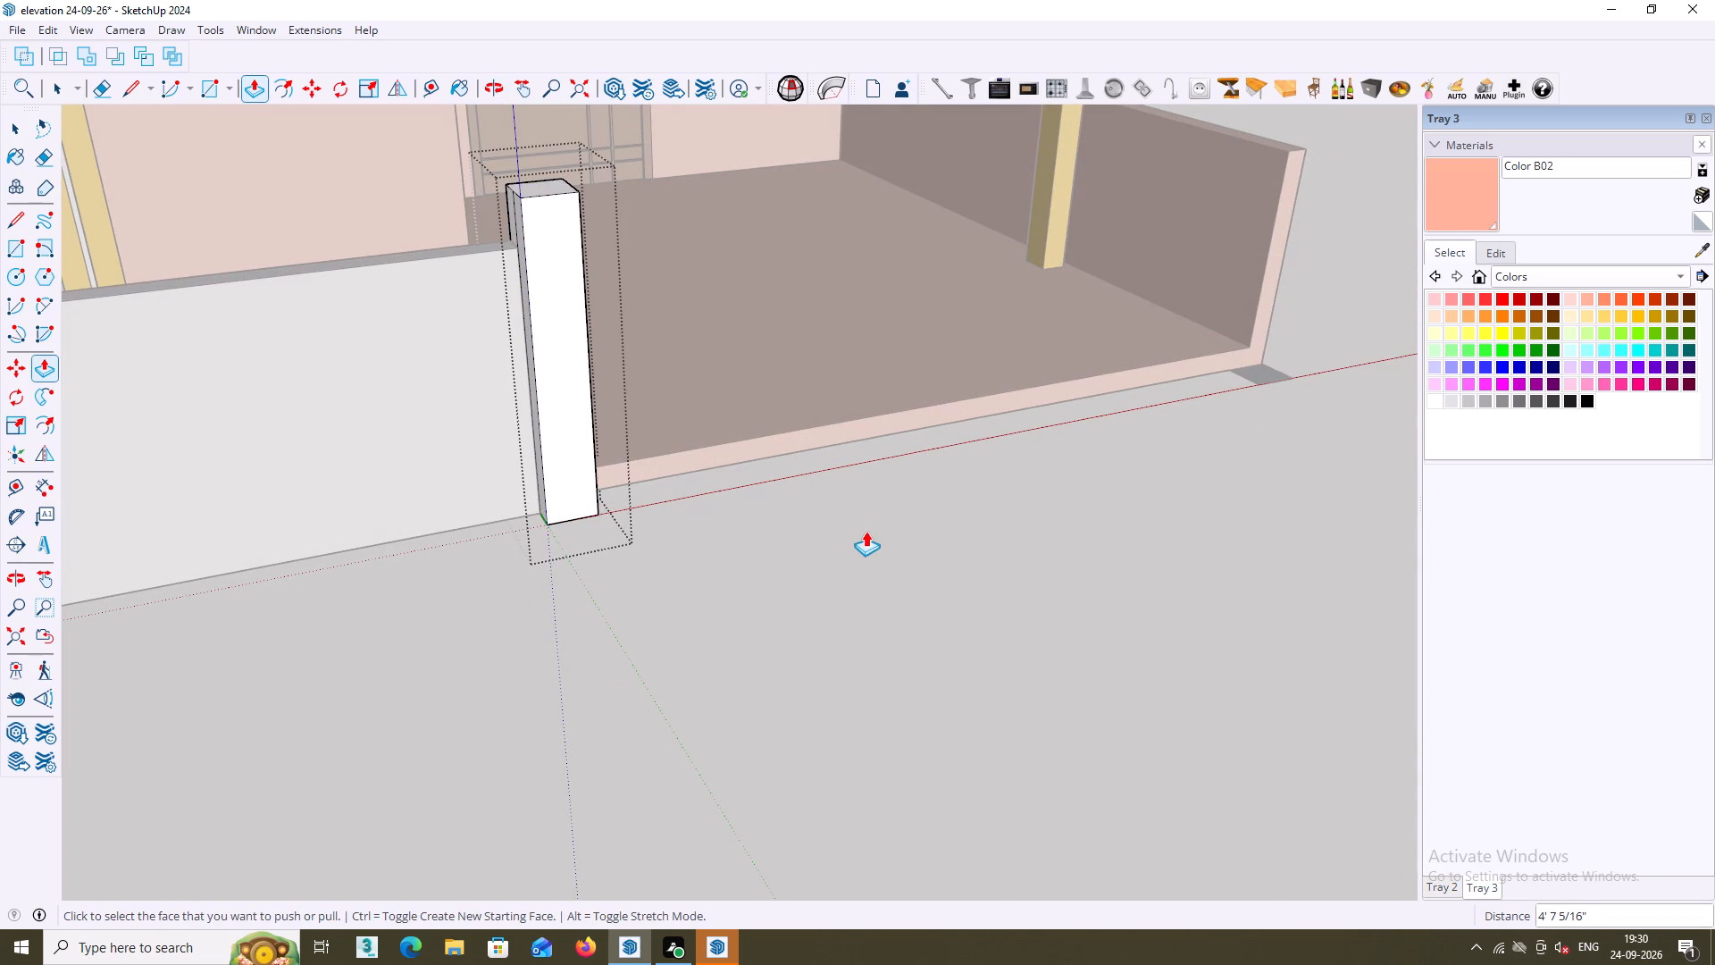
pyautogui.press('space')
pyautogui.moveTo(1304, 394); pyautogui.dragTo(1279, 505, button='middle')
pyautogui.click(1273, 511)
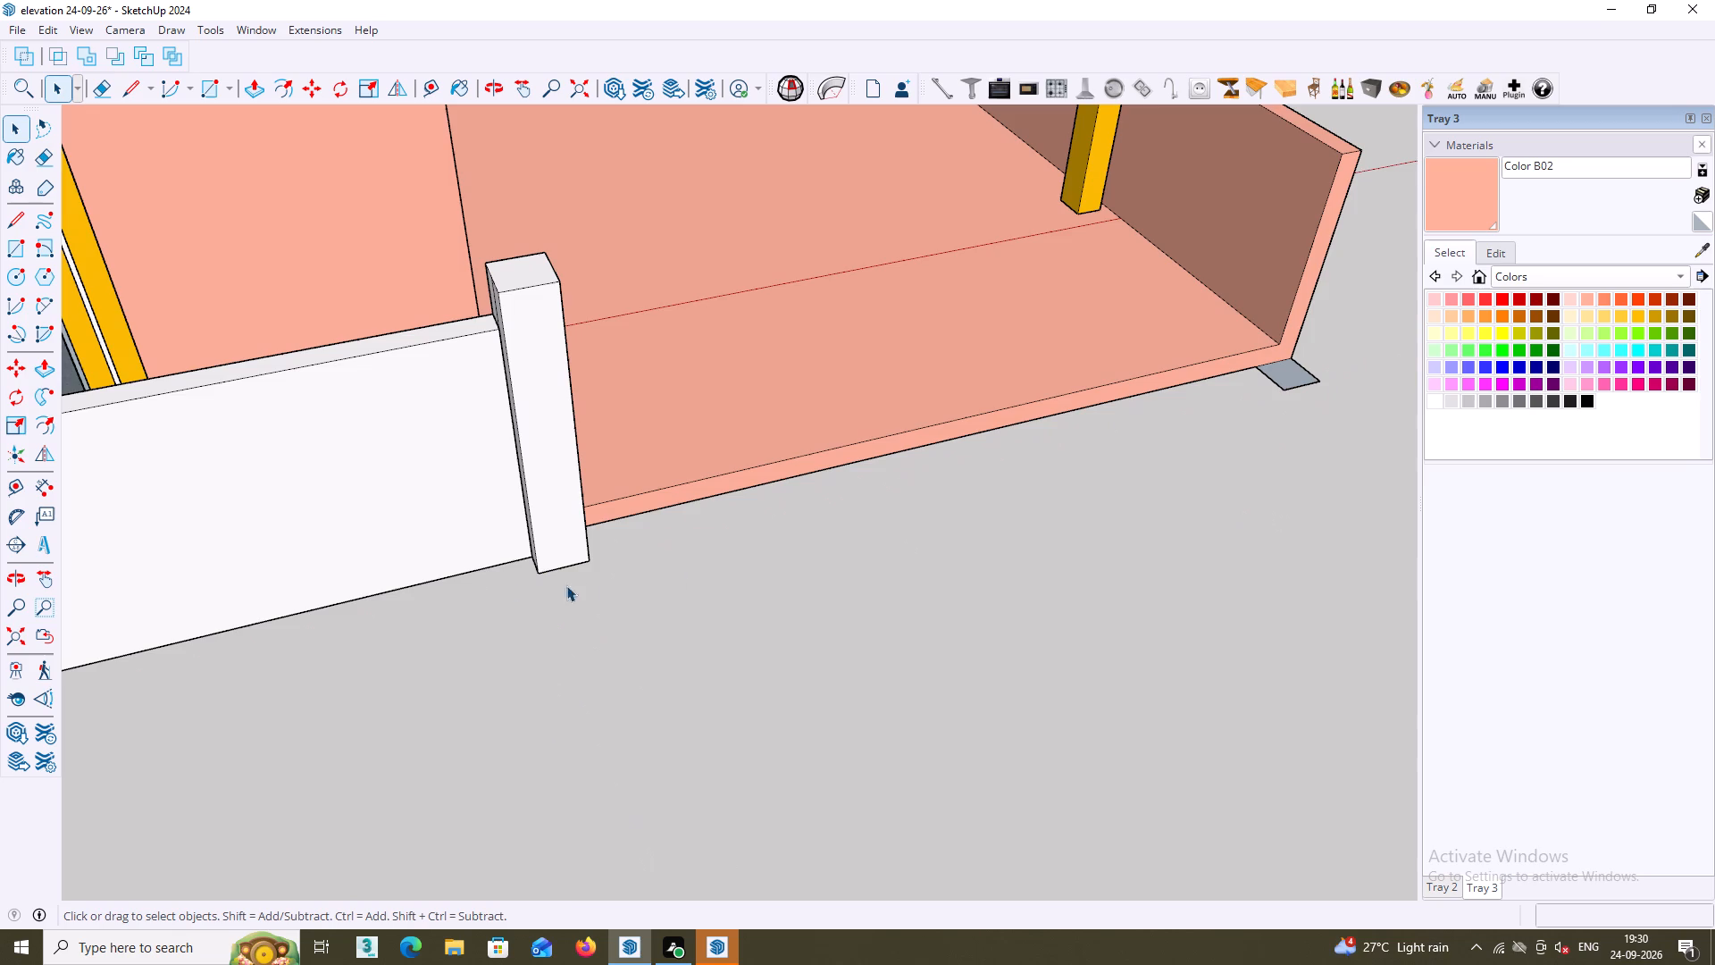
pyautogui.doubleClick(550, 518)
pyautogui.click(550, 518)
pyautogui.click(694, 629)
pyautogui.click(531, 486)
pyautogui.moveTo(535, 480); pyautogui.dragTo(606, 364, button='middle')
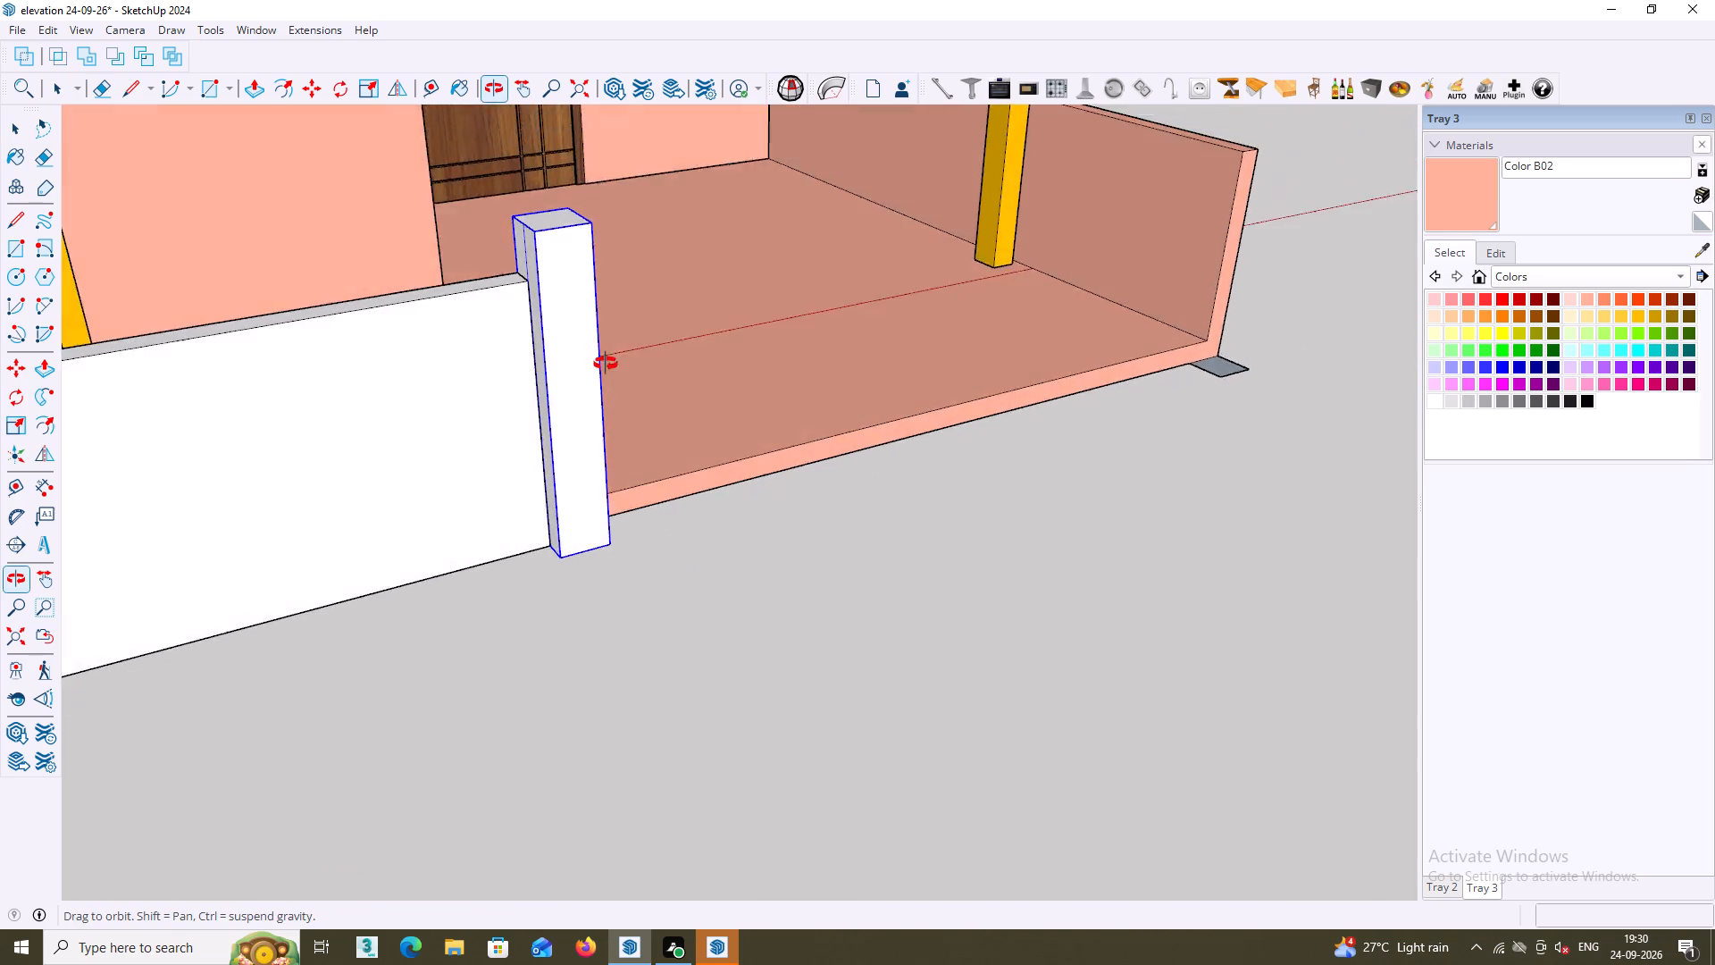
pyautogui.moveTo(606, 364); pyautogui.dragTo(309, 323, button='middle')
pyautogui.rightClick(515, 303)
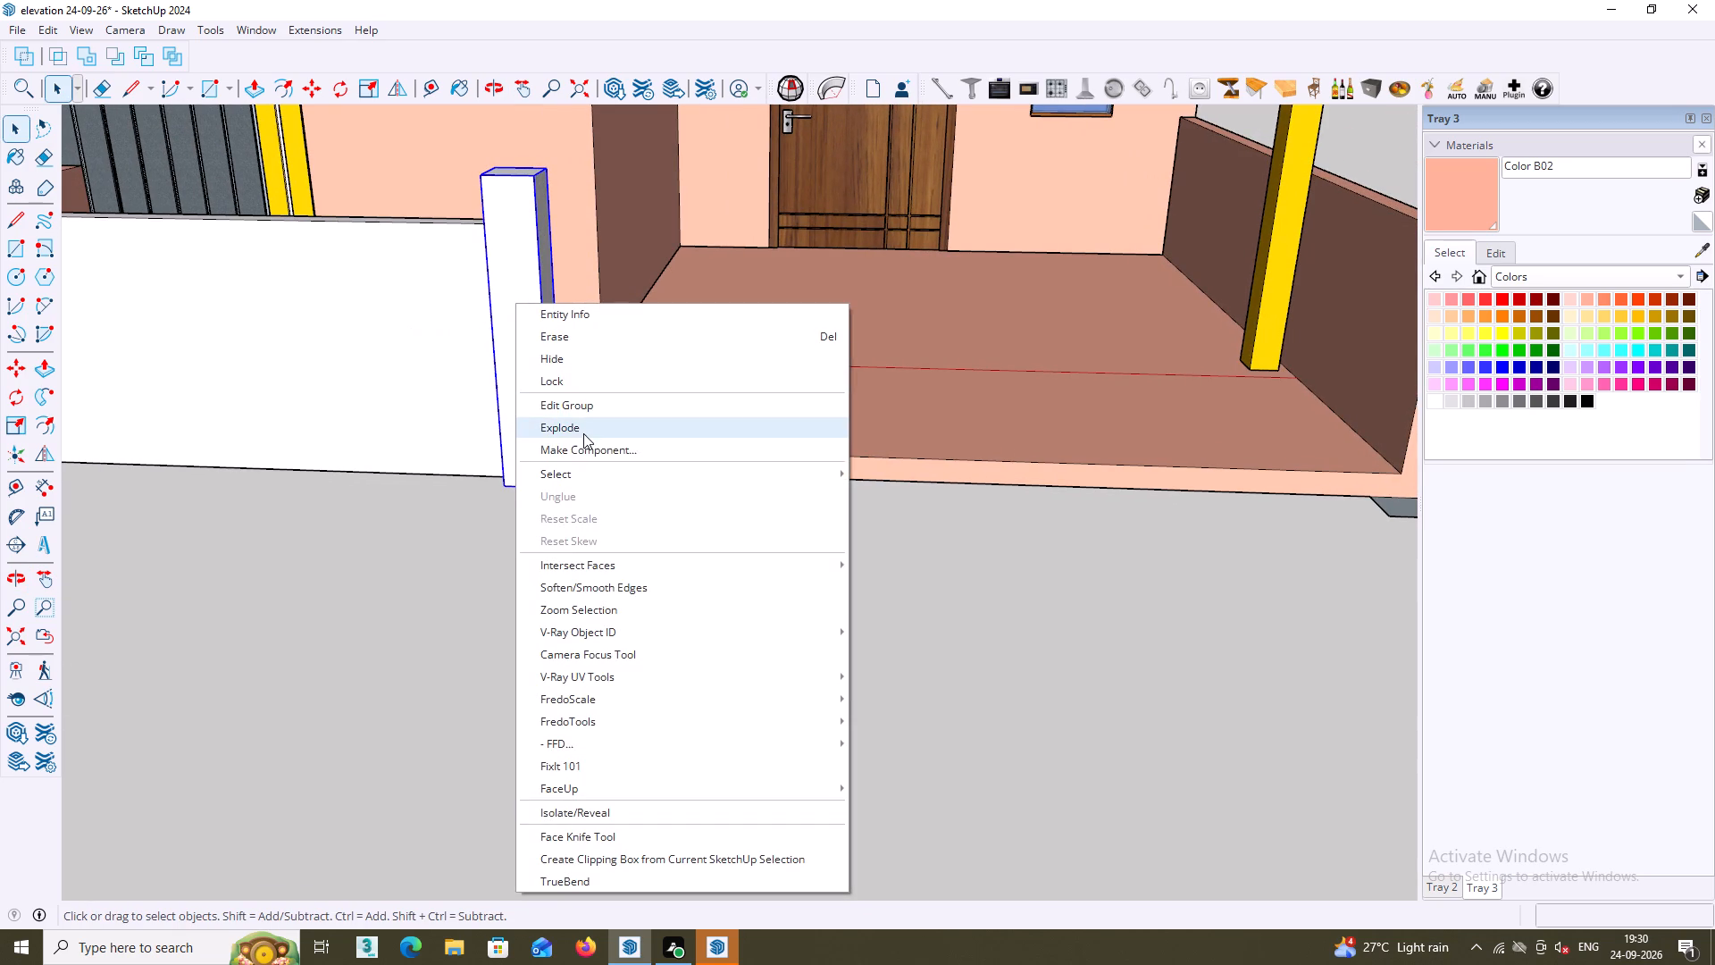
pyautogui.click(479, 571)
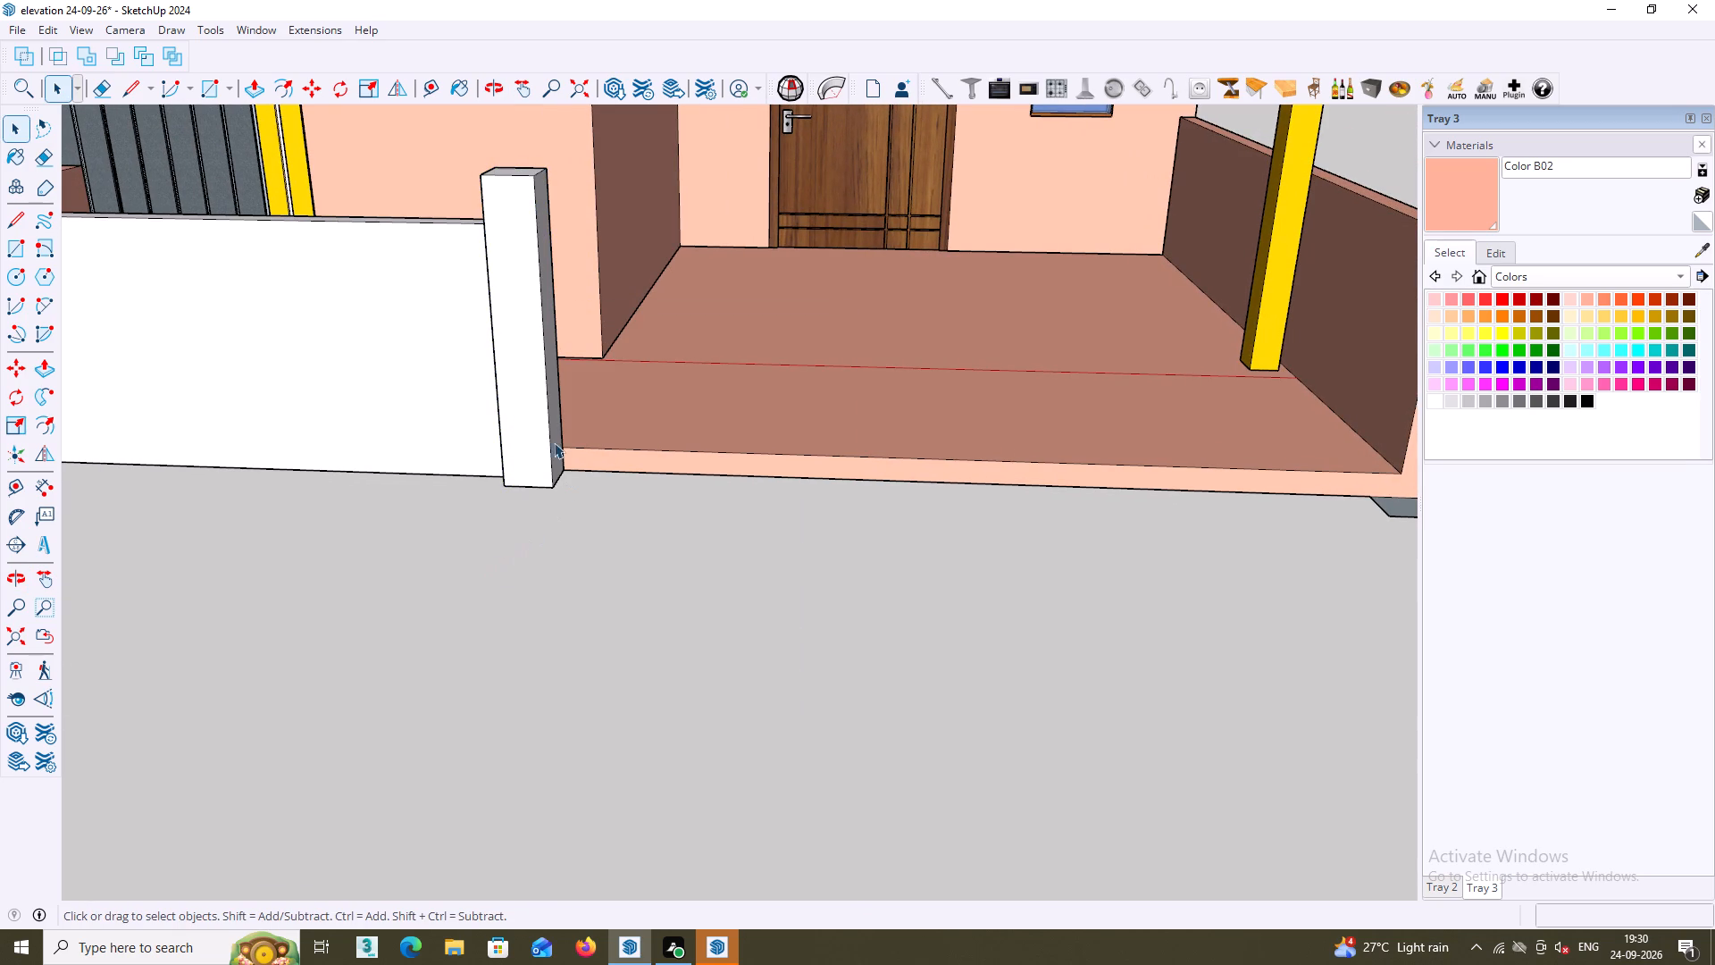
# Copy the grouped post about 12' 11" along the porch's front edge onto the square at the far side parapet's corner.
pyautogui.click(508, 439)
pyautogui.press('m')
pyautogui.moveTo(573, 464); pyautogui.dragTo(565, 491, button='middle')
pyautogui.scroll(2, 563, 485)
pyautogui.click(563, 485)
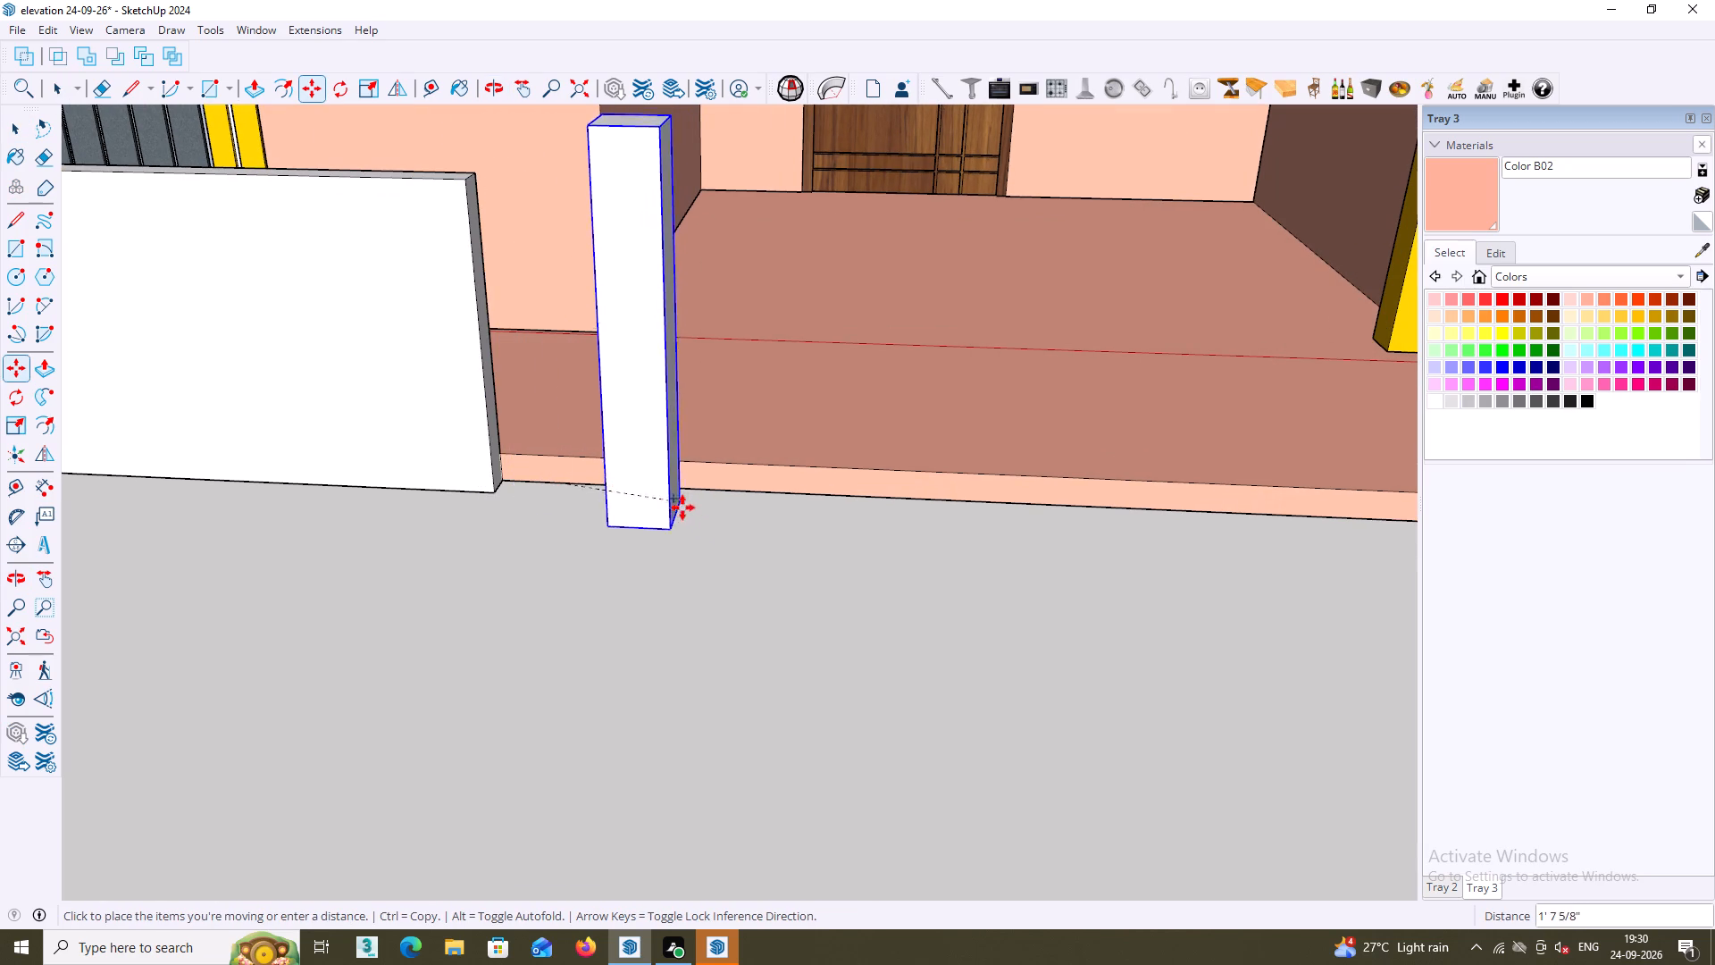
pyautogui.keyDown('shift'); pyautogui.moveTo(793, 551); pyautogui.dragTo(271, 521, button='middle'); pyautogui.keyUp('shift')
pyautogui.scroll(1, 1150, 491)
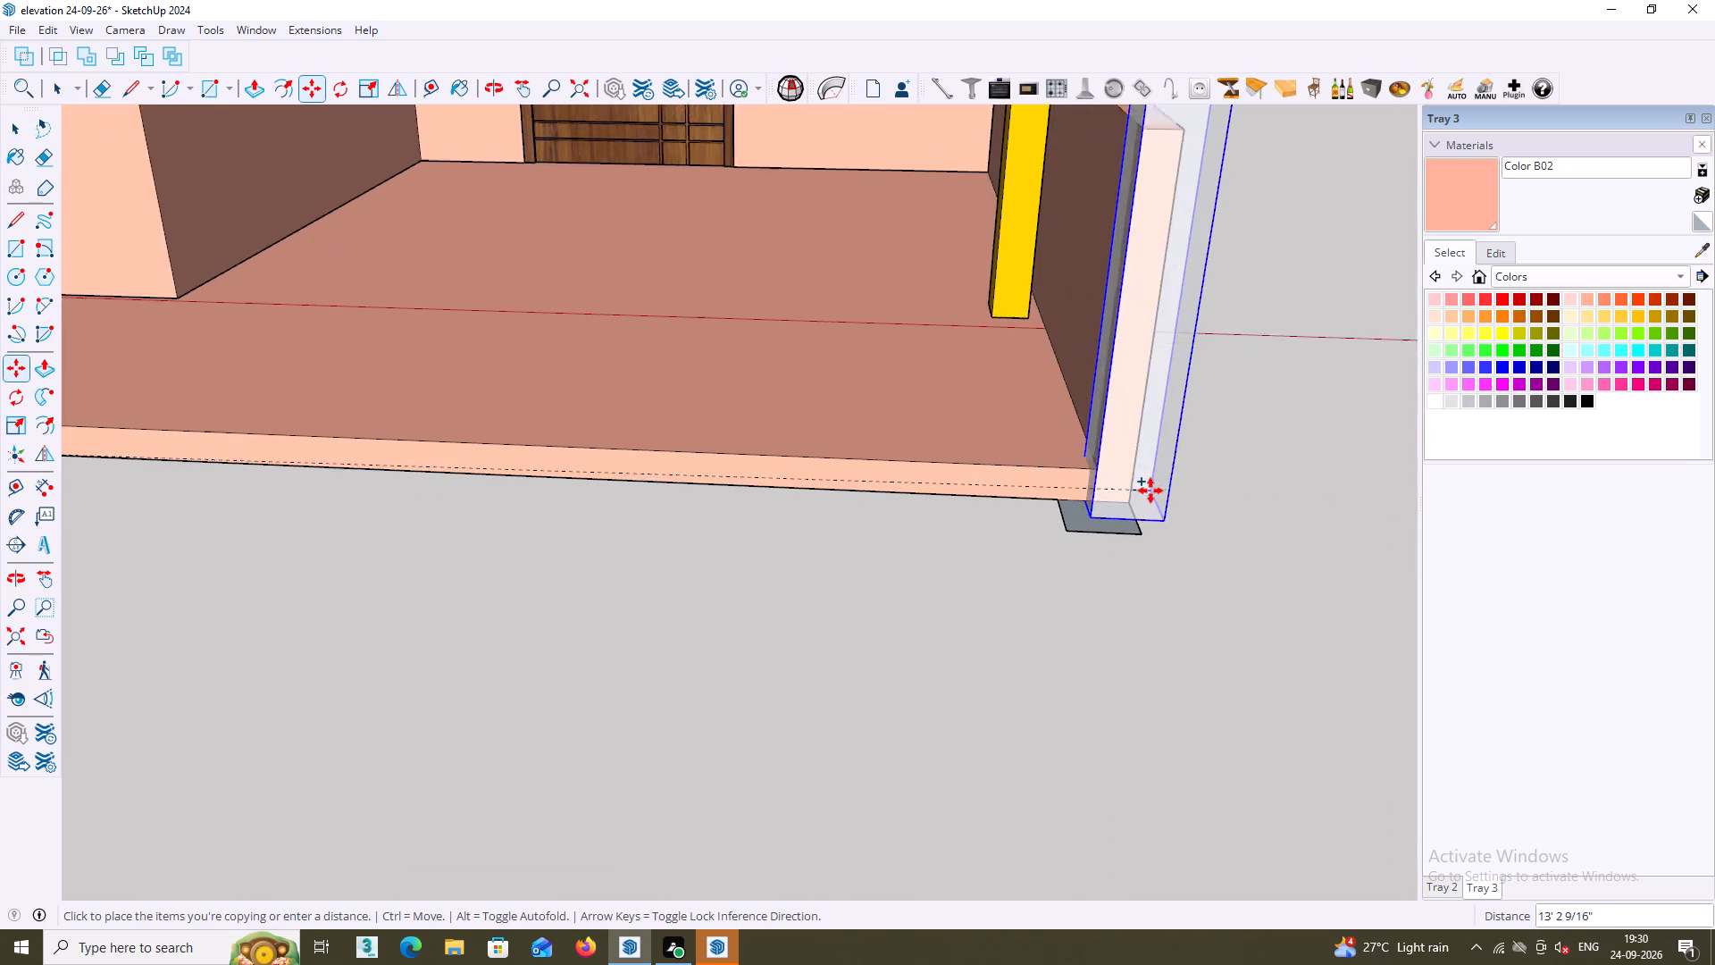
pyautogui.scroll(1, 1150, 491)
pyautogui.moveTo(1139, 489); pyautogui.dragTo(881, 515, button='middle')
pyautogui.click(933, 599)
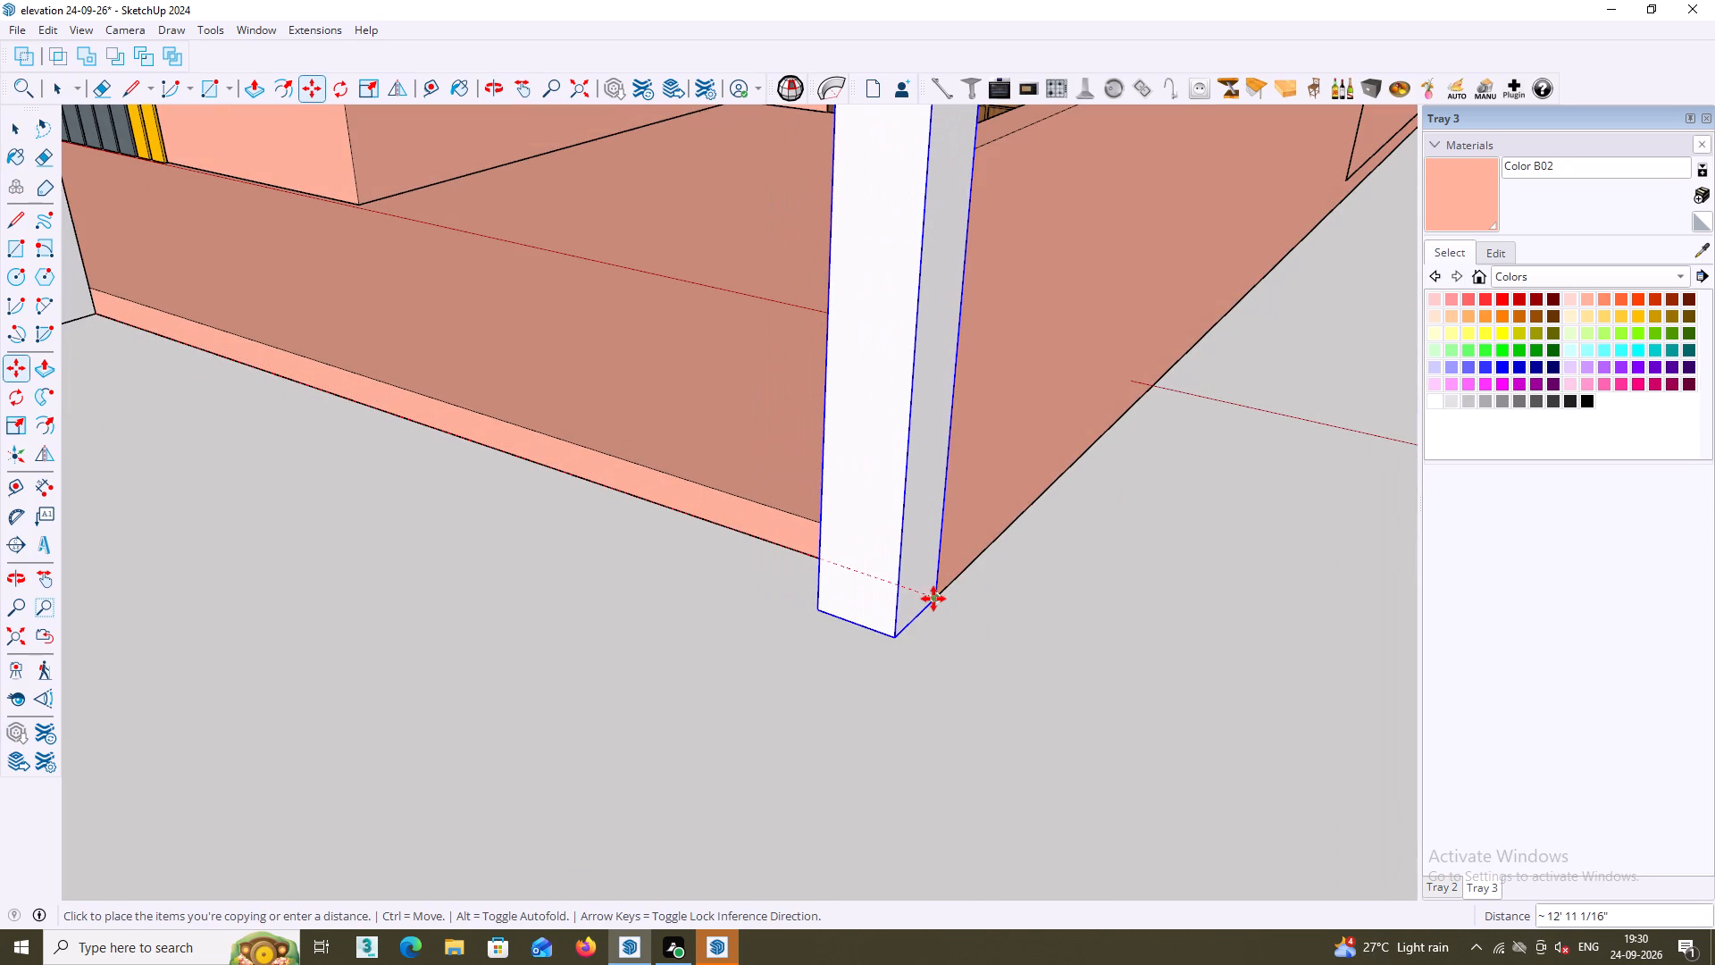
pyautogui.scroll(-8, 936, 615)
pyautogui.middleClick(966, 664)
pyautogui.moveTo(974, 652); pyautogui.dragTo(975, 668, button='middle')
pyautogui.middleClick(1012, 681)
pyautogui.scroll(-2, 1012, 681)
pyautogui.press('space')
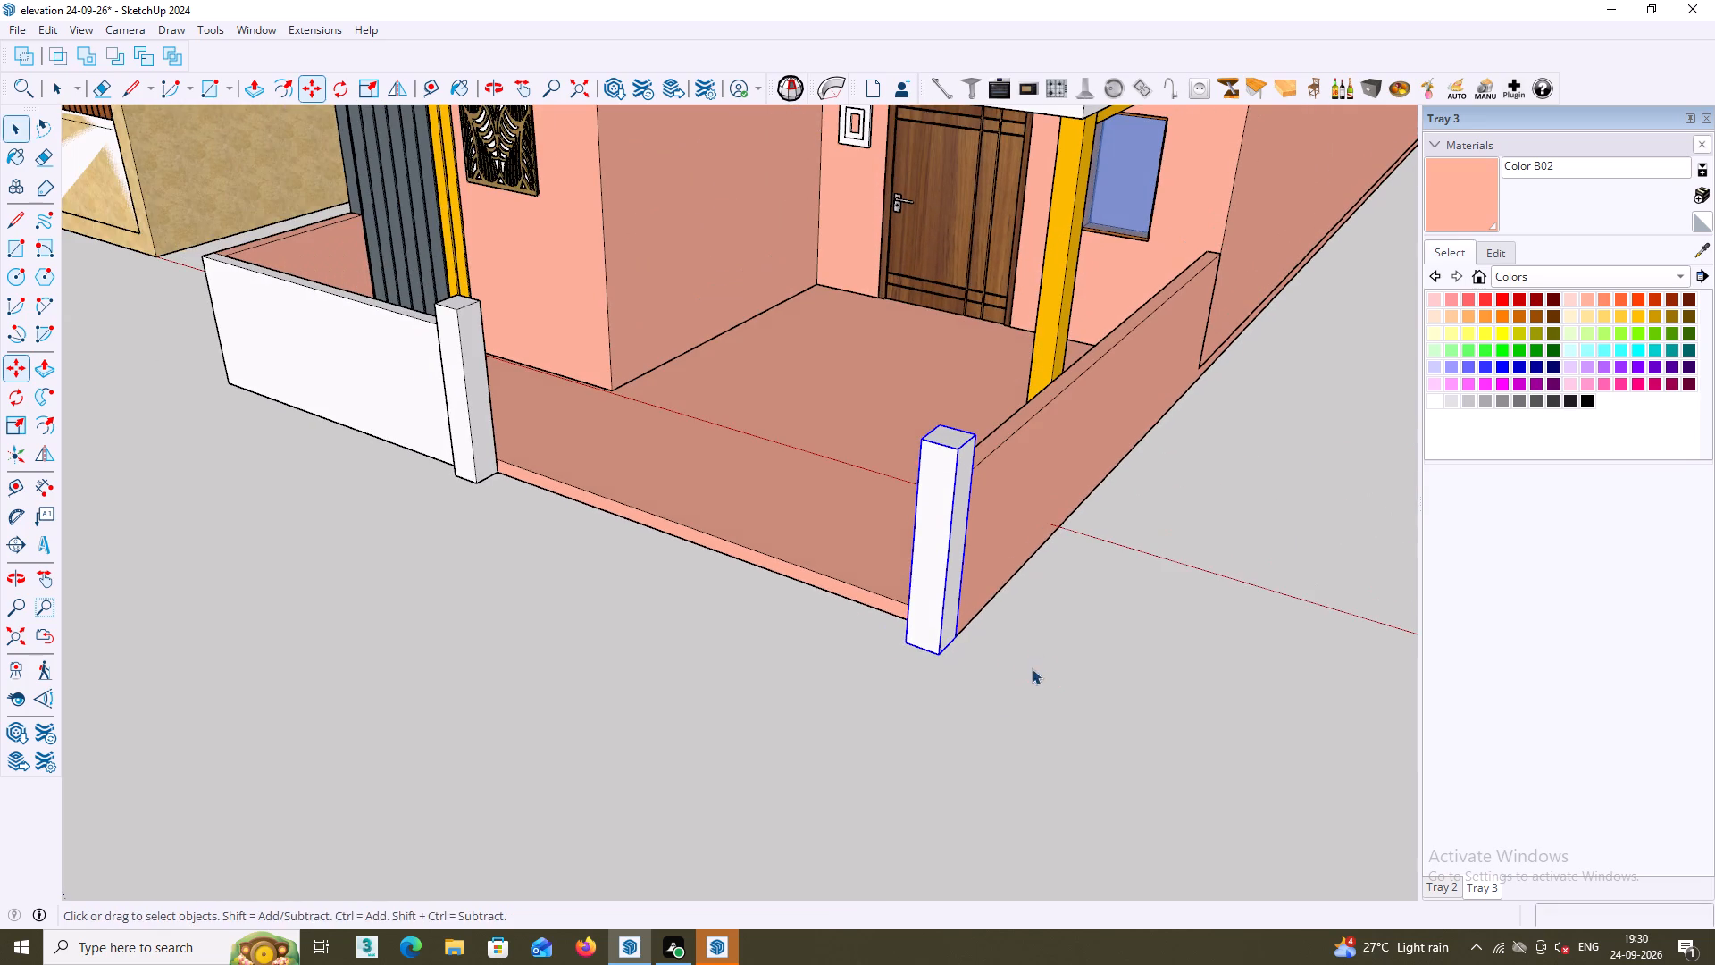
pyautogui.moveTo(999, 695); pyautogui.dragTo(1143, 654, button='middle')
pyautogui.scroll(-1, 1019, 695)
pyautogui.click(991, 721)
pyautogui.moveTo(707, 542); pyautogui.dragTo(905, 562, button='middle')
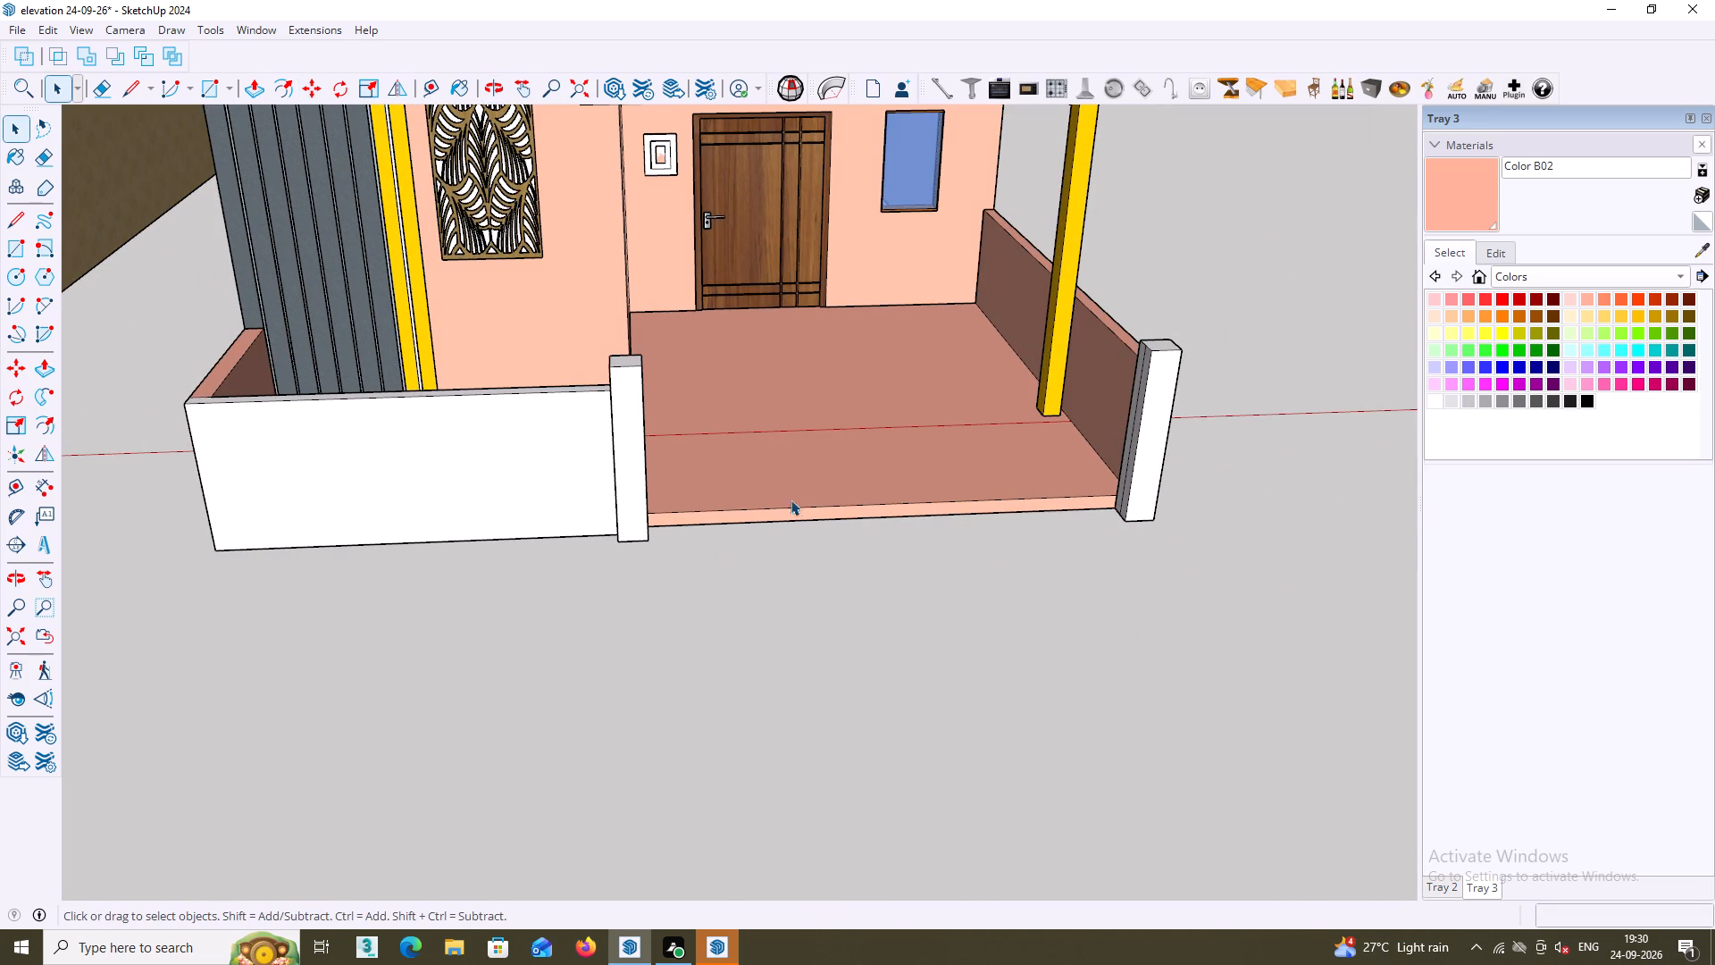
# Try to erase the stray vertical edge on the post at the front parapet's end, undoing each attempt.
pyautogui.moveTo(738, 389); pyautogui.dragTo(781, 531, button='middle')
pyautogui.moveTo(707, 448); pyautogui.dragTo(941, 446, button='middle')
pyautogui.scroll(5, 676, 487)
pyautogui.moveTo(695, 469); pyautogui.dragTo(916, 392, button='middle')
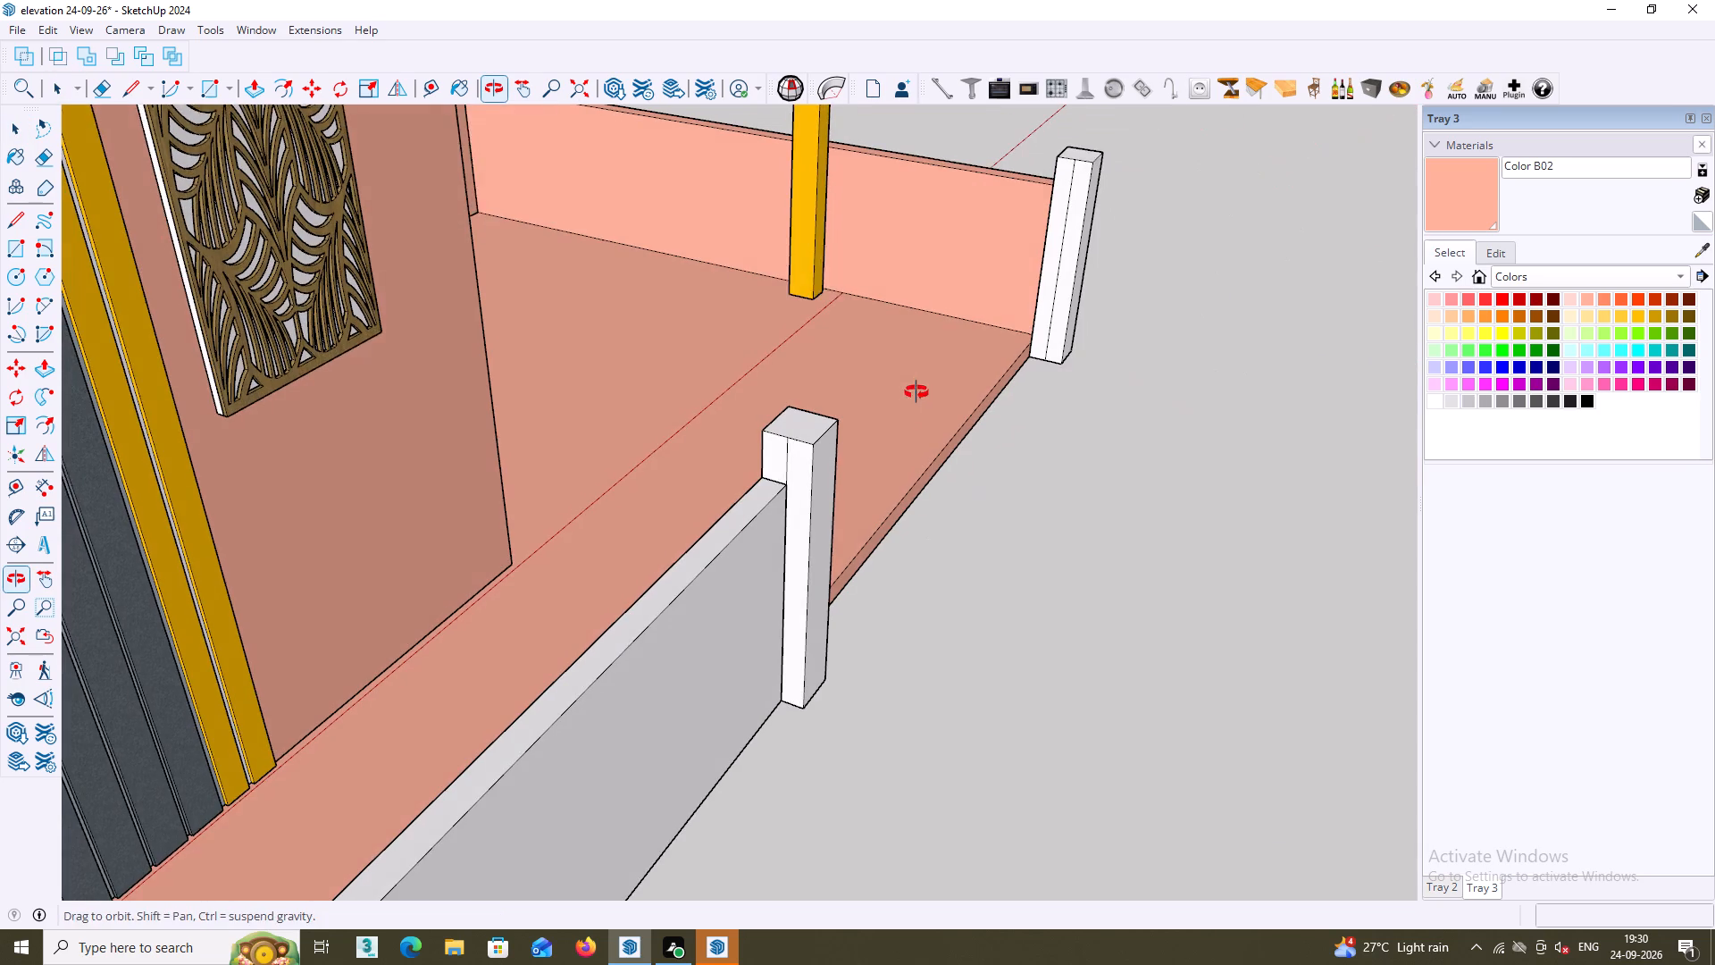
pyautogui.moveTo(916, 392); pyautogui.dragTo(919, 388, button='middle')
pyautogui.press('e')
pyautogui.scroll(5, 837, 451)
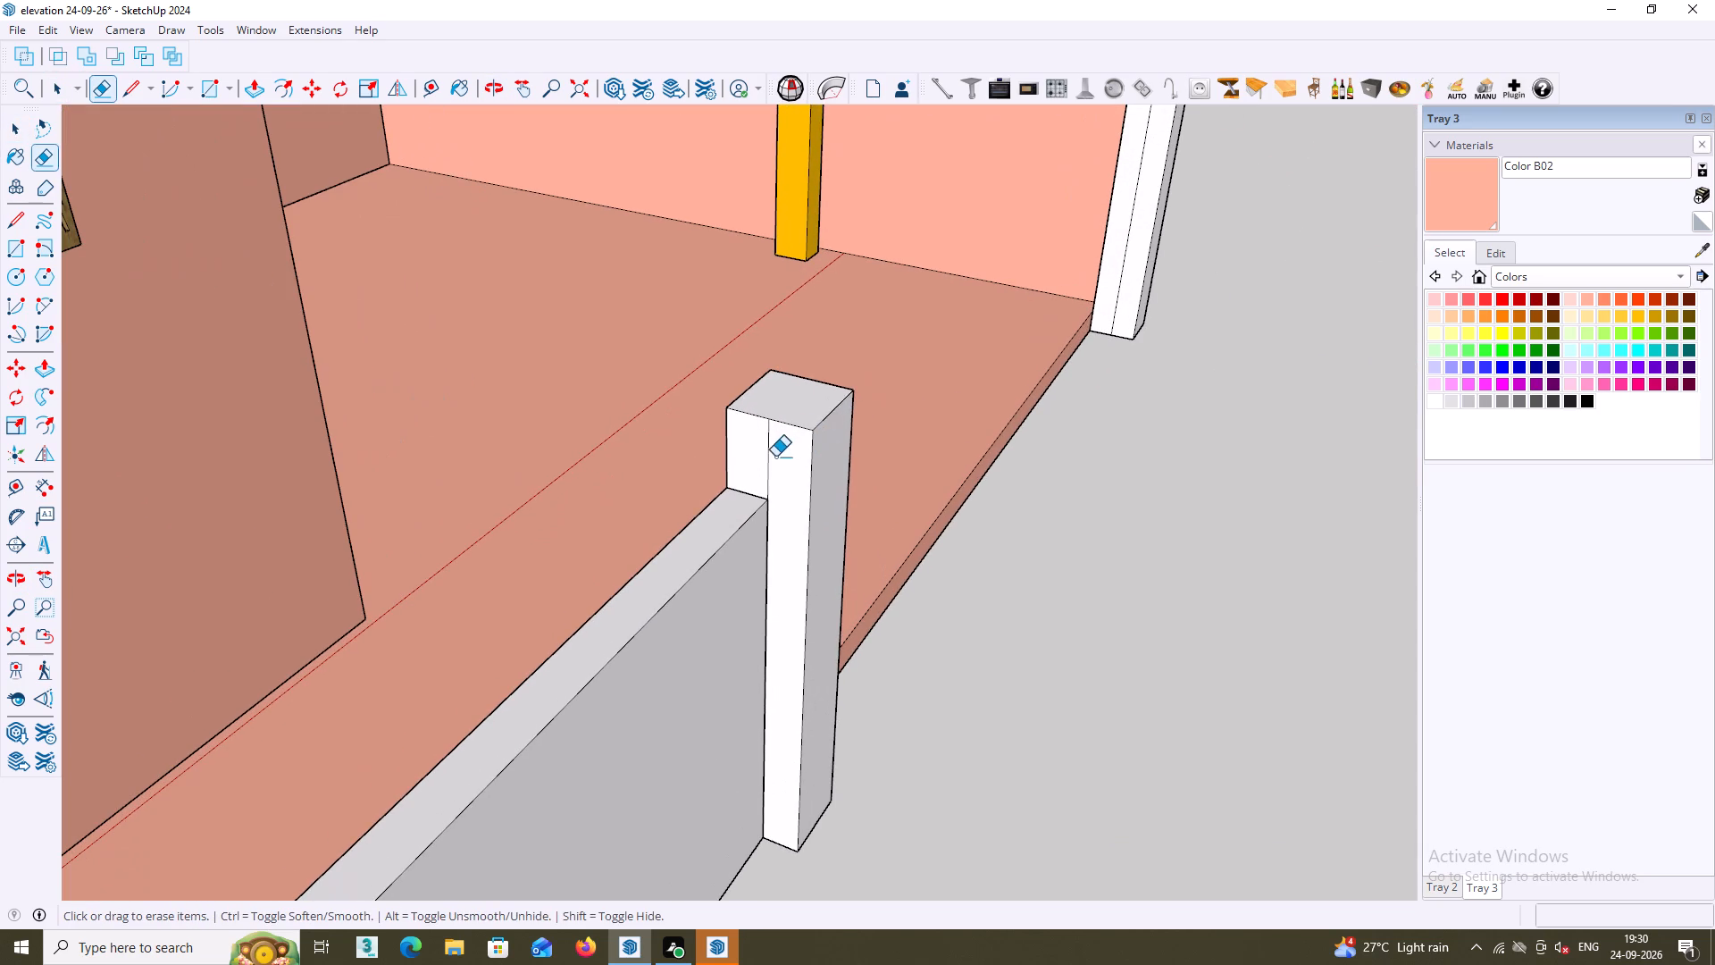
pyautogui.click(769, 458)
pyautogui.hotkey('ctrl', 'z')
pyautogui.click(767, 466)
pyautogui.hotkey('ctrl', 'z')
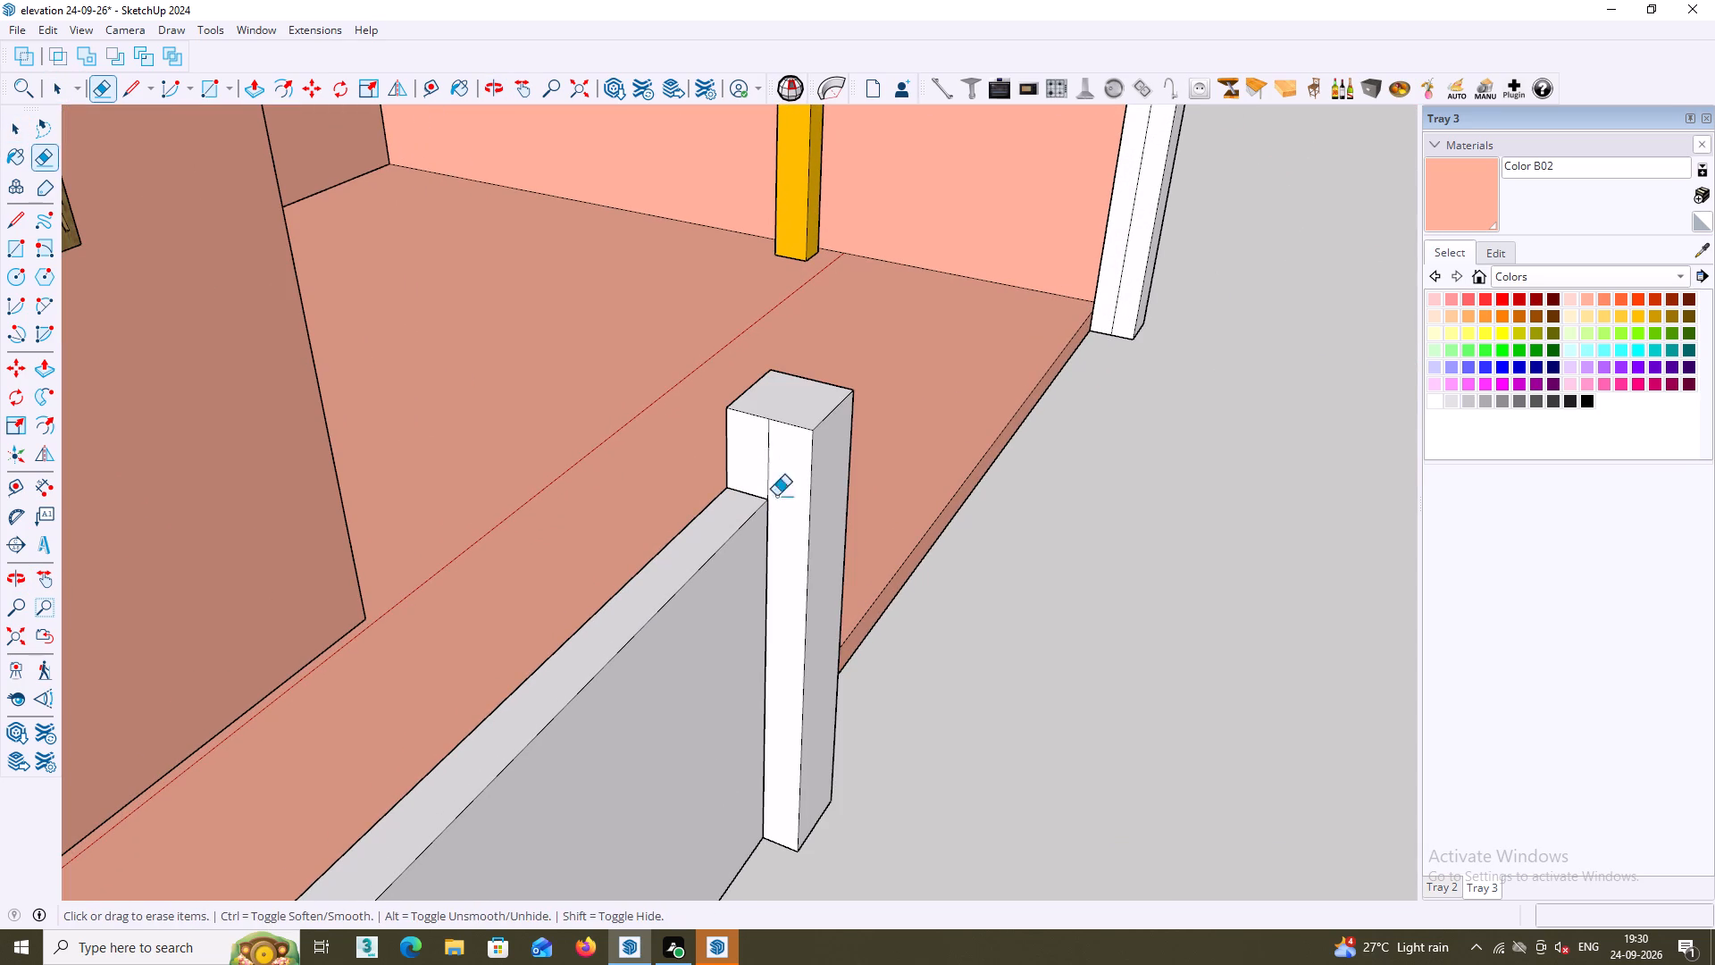
# Inside the post group at the front parapet's end, delete the stray vertical edge on its parapet-side face.
pyautogui.press('space')
pyautogui.click(764, 476)
pyautogui.click(765, 476)
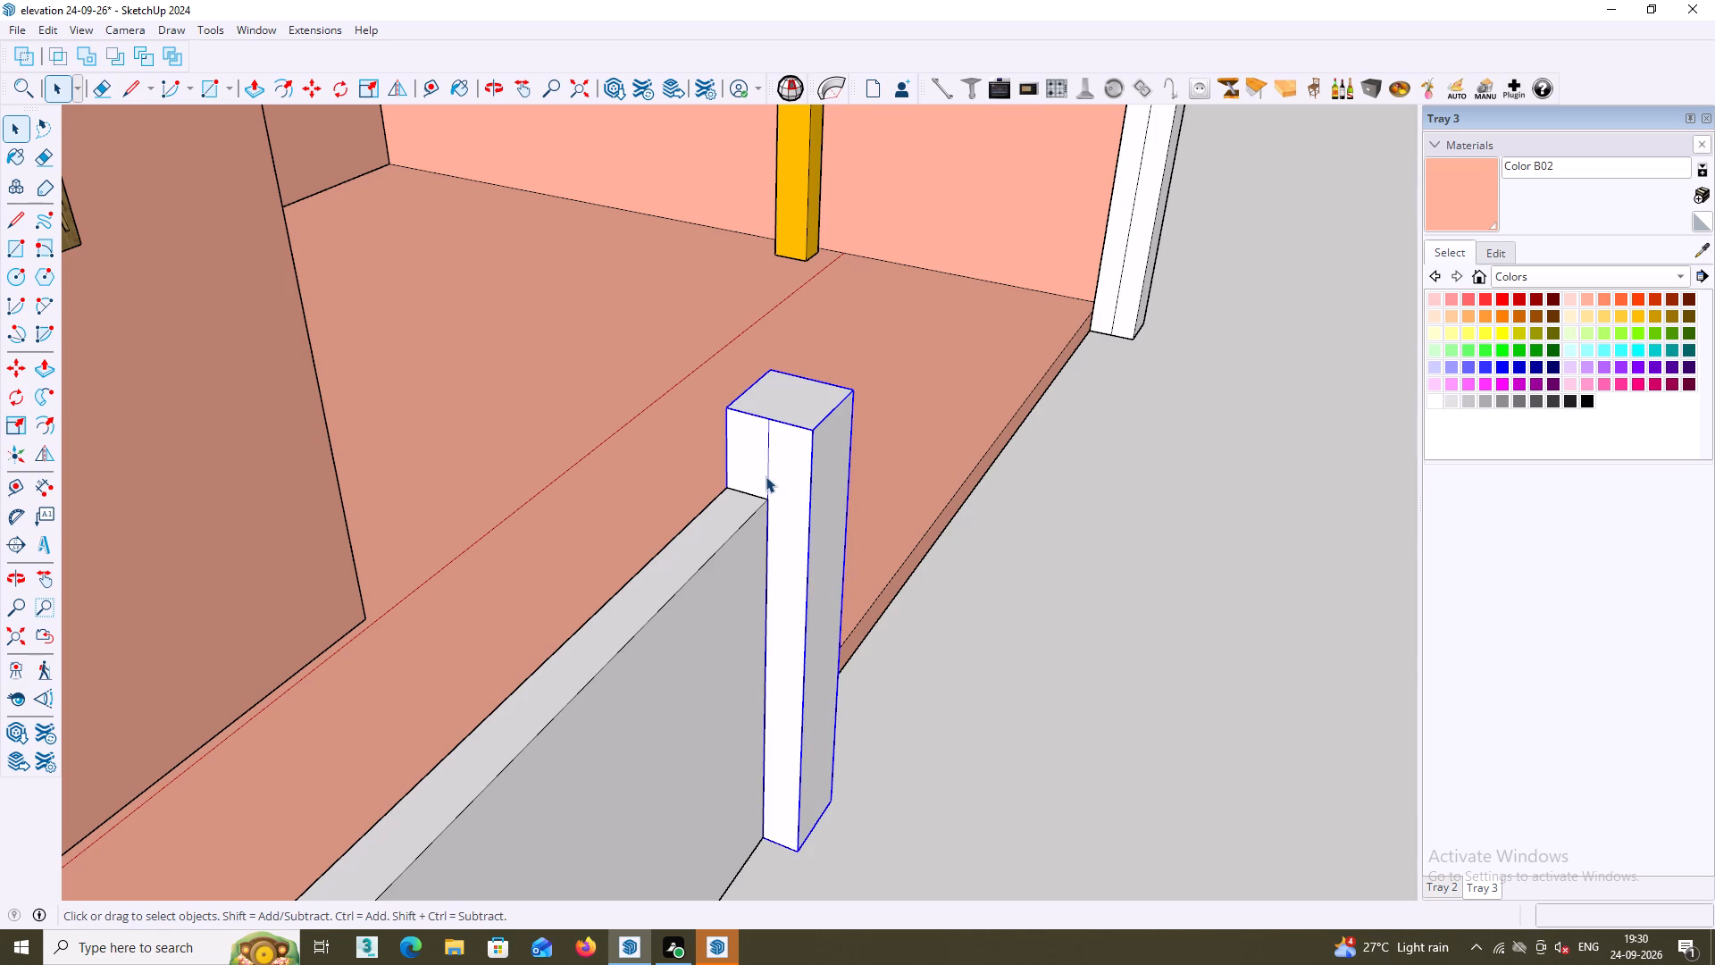
pyautogui.doubleClick(768, 476)
pyautogui.click(765, 477)
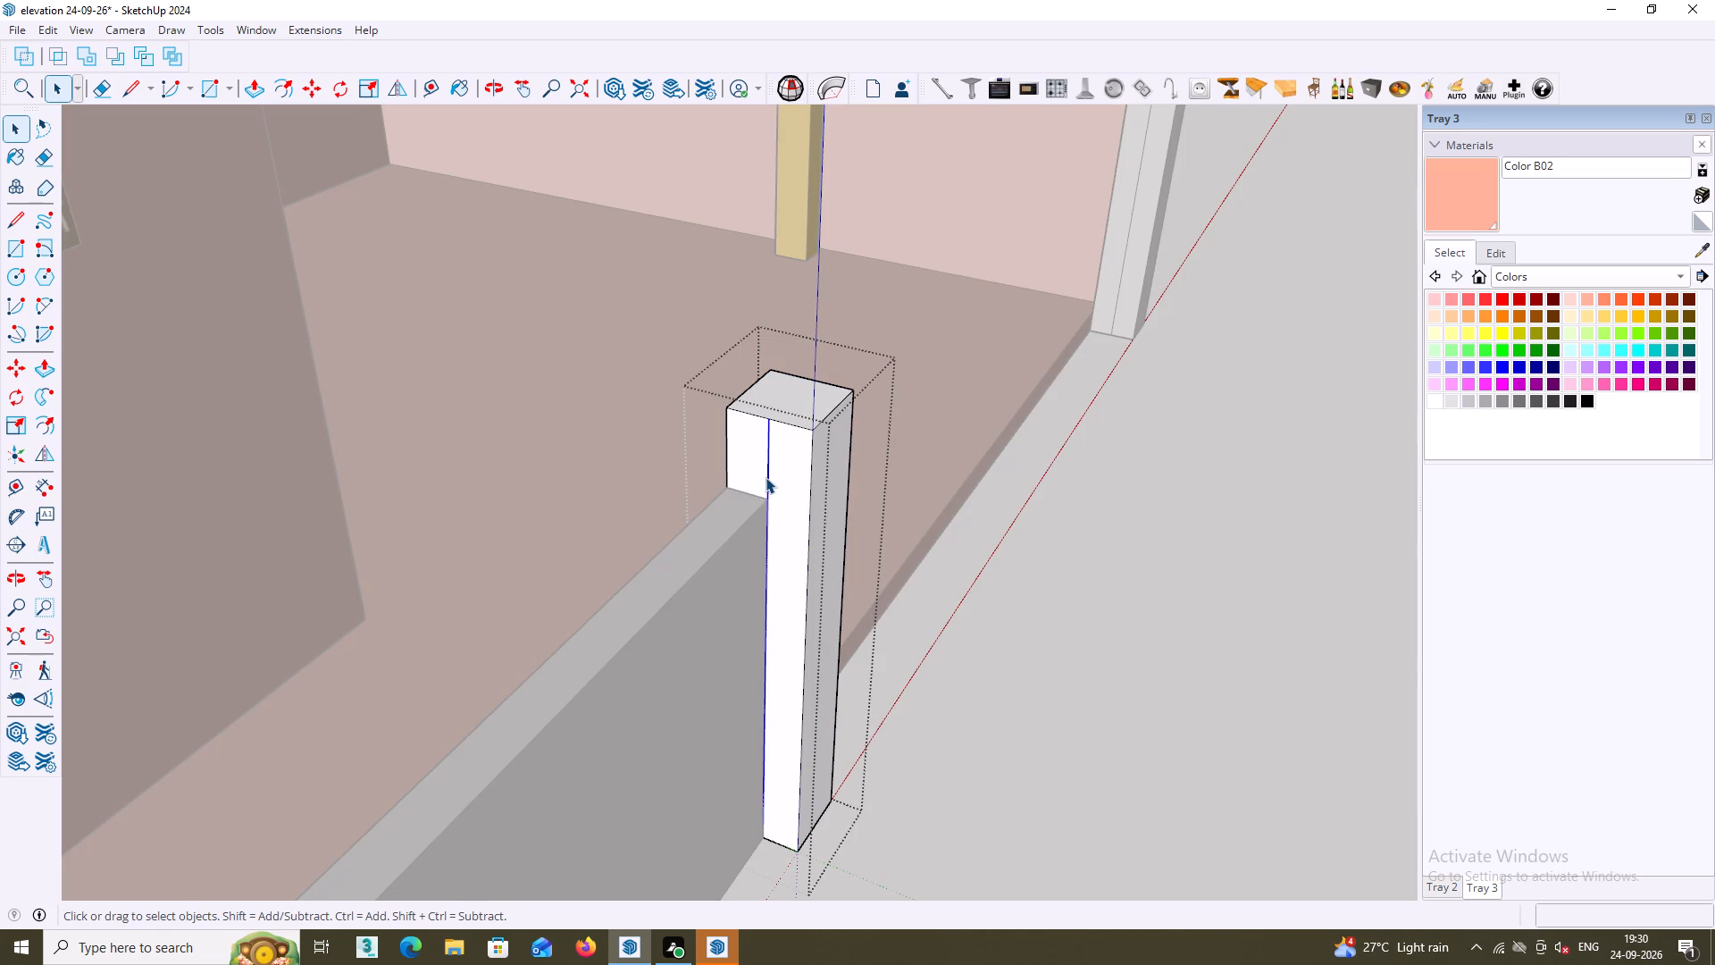
pyautogui.press('Delete')
pyautogui.scroll(-5, 769, 489)
pyautogui.click(1058, 605)
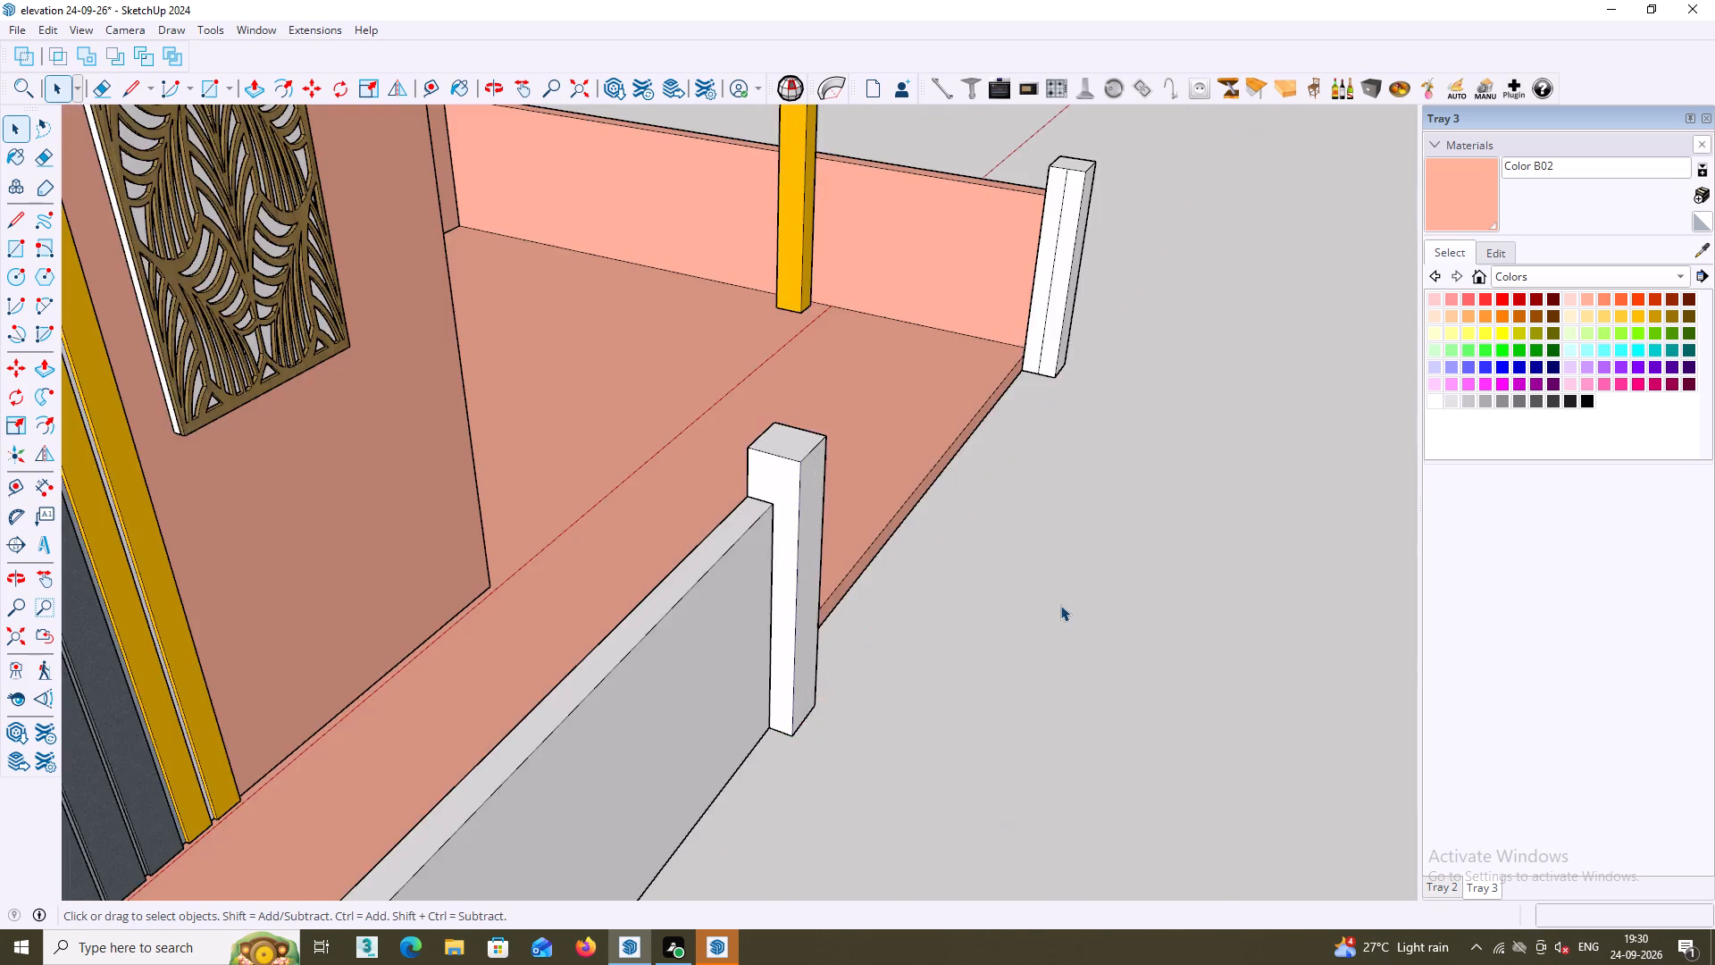
# Inside the copied post group at the far side parapet's corner, delete the stray vertical edge on its face.
pyautogui.moveTo(1094, 581); pyautogui.dragTo(944, 562, button='middle')
pyautogui.scroll(4, 1241, 348)
pyautogui.doubleClick(1162, 321)
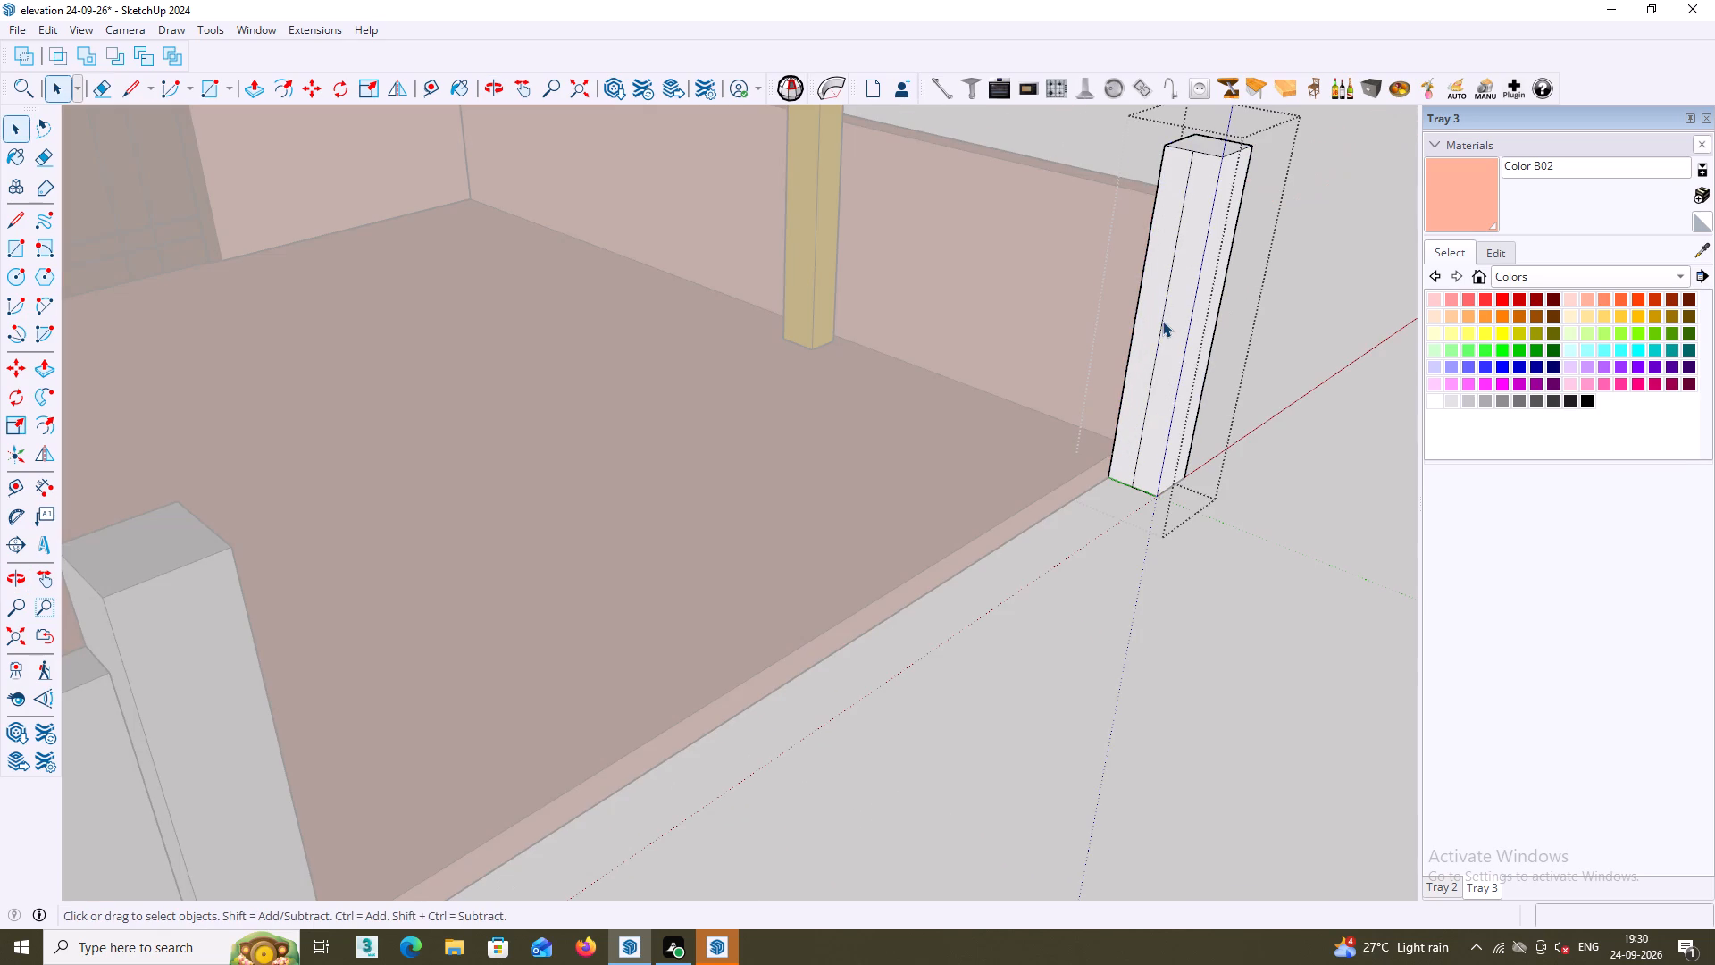
pyautogui.doubleClick(1161, 323)
pyautogui.press('Delete')
pyautogui.scroll(-3, 1188, 427)
pyautogui.click(1159, 633)
# Draw a 9" by 9" square over the top of the post at the front parapet's end, outside its group.
pyautogui.moveTo(1190, 617); pyautogui.dragTo(1137, 524, button='middle')
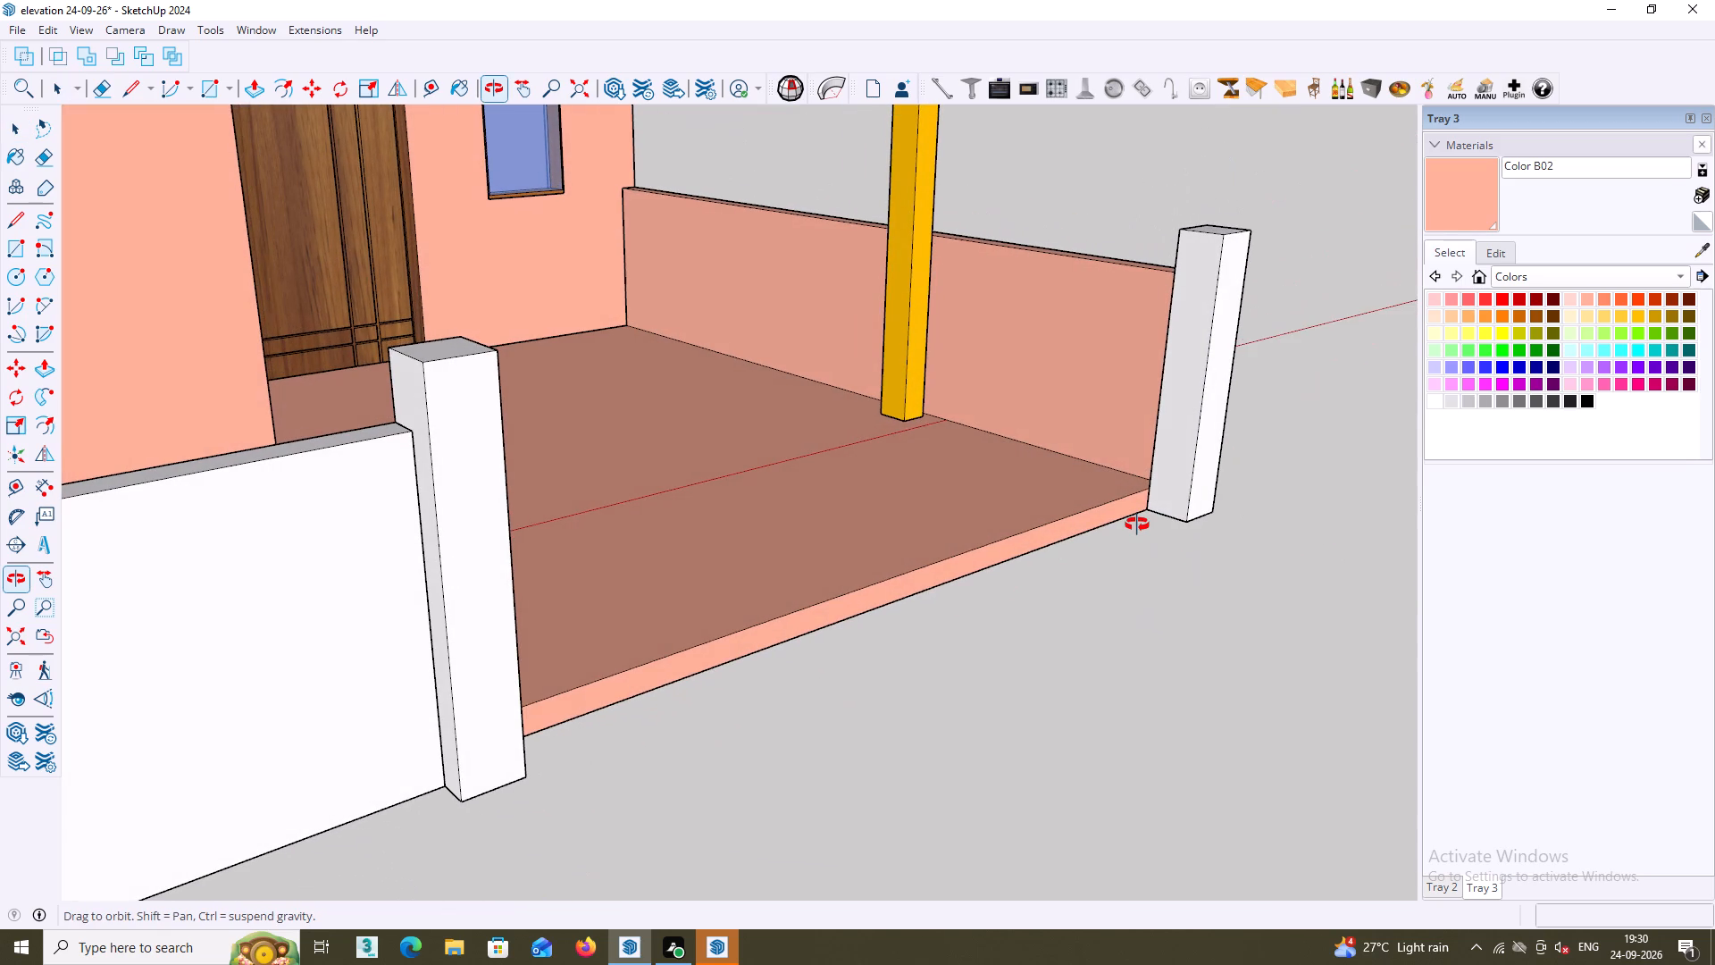
pyautogui.moveTo(1137, 524); pyautogui.dragTo(1201, 525, button='middle')
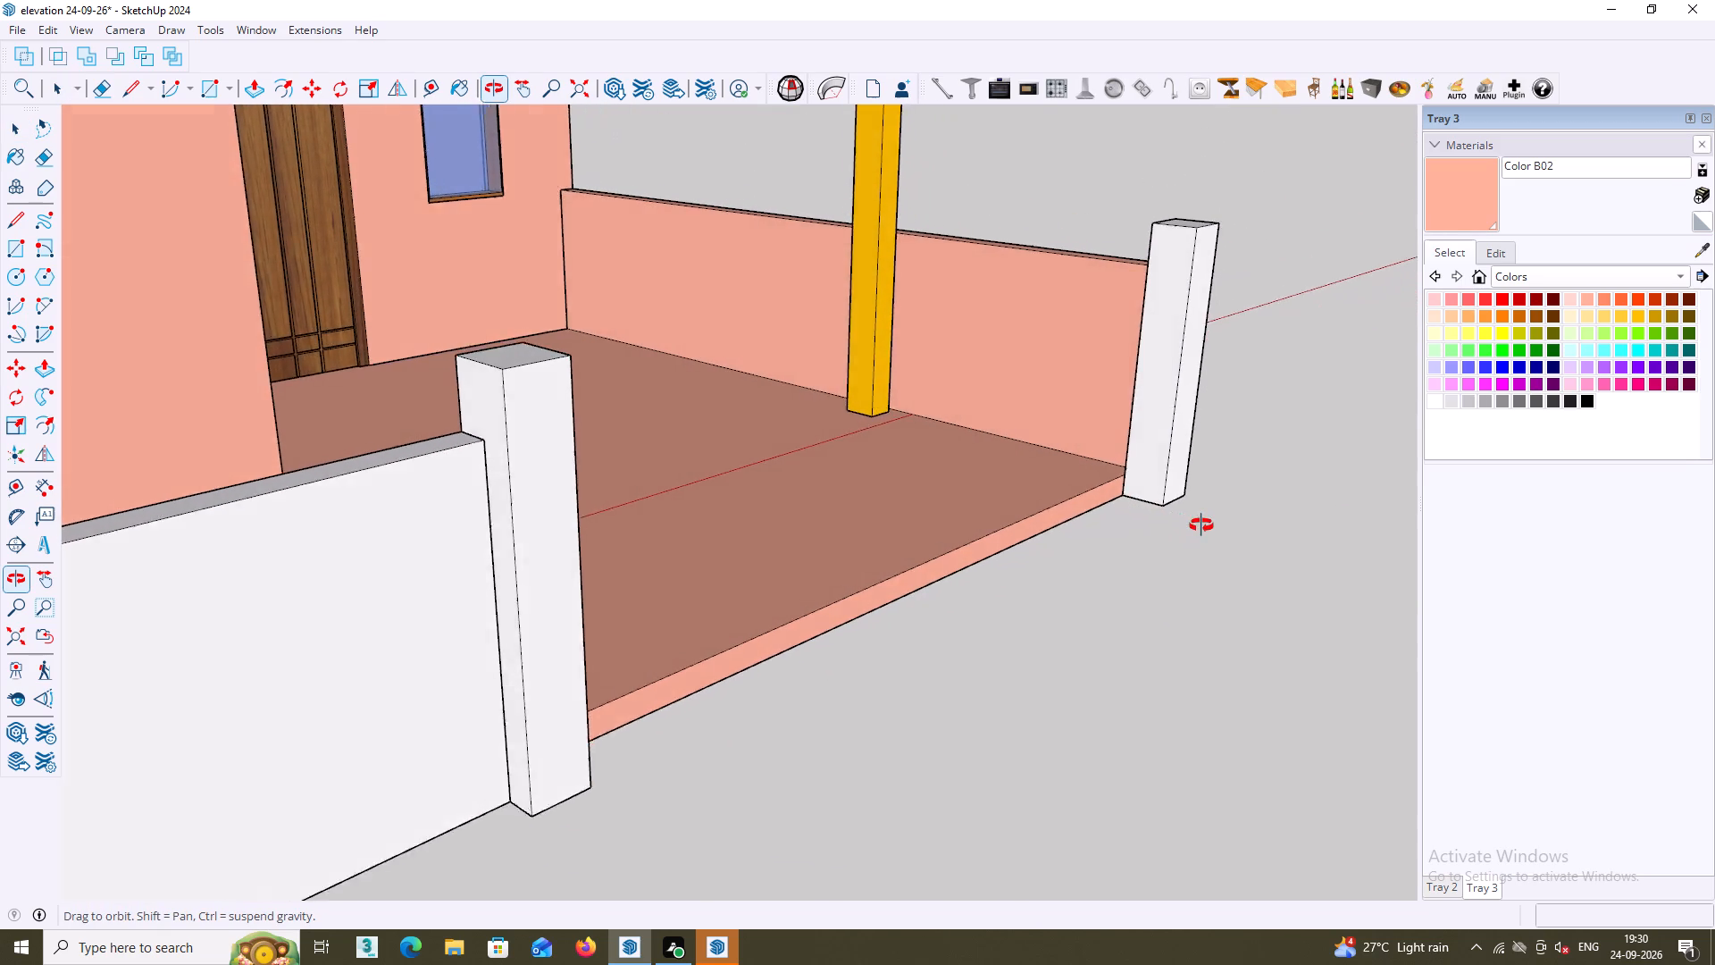
pyautogui.moveTo(1201, 525); pyautogui.dragTo(1192, 512, button='middle')
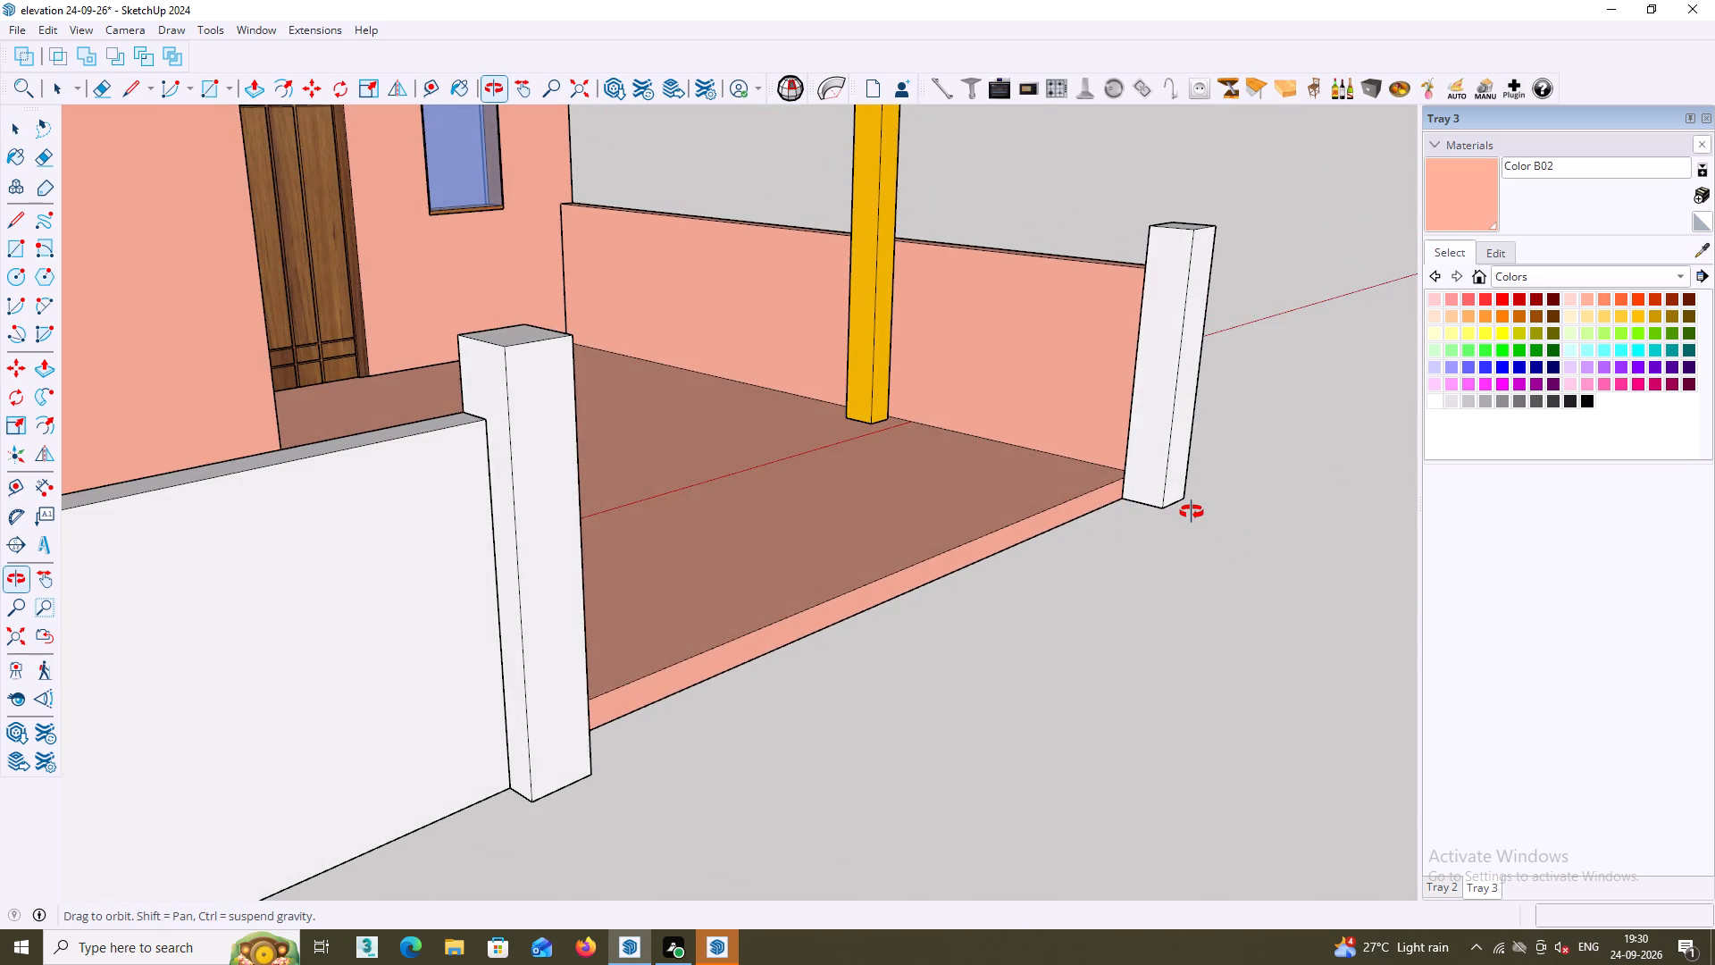
pyautogui.moveTo(1192, 512); pyautogui.dragTo(459, 558, button='middle')
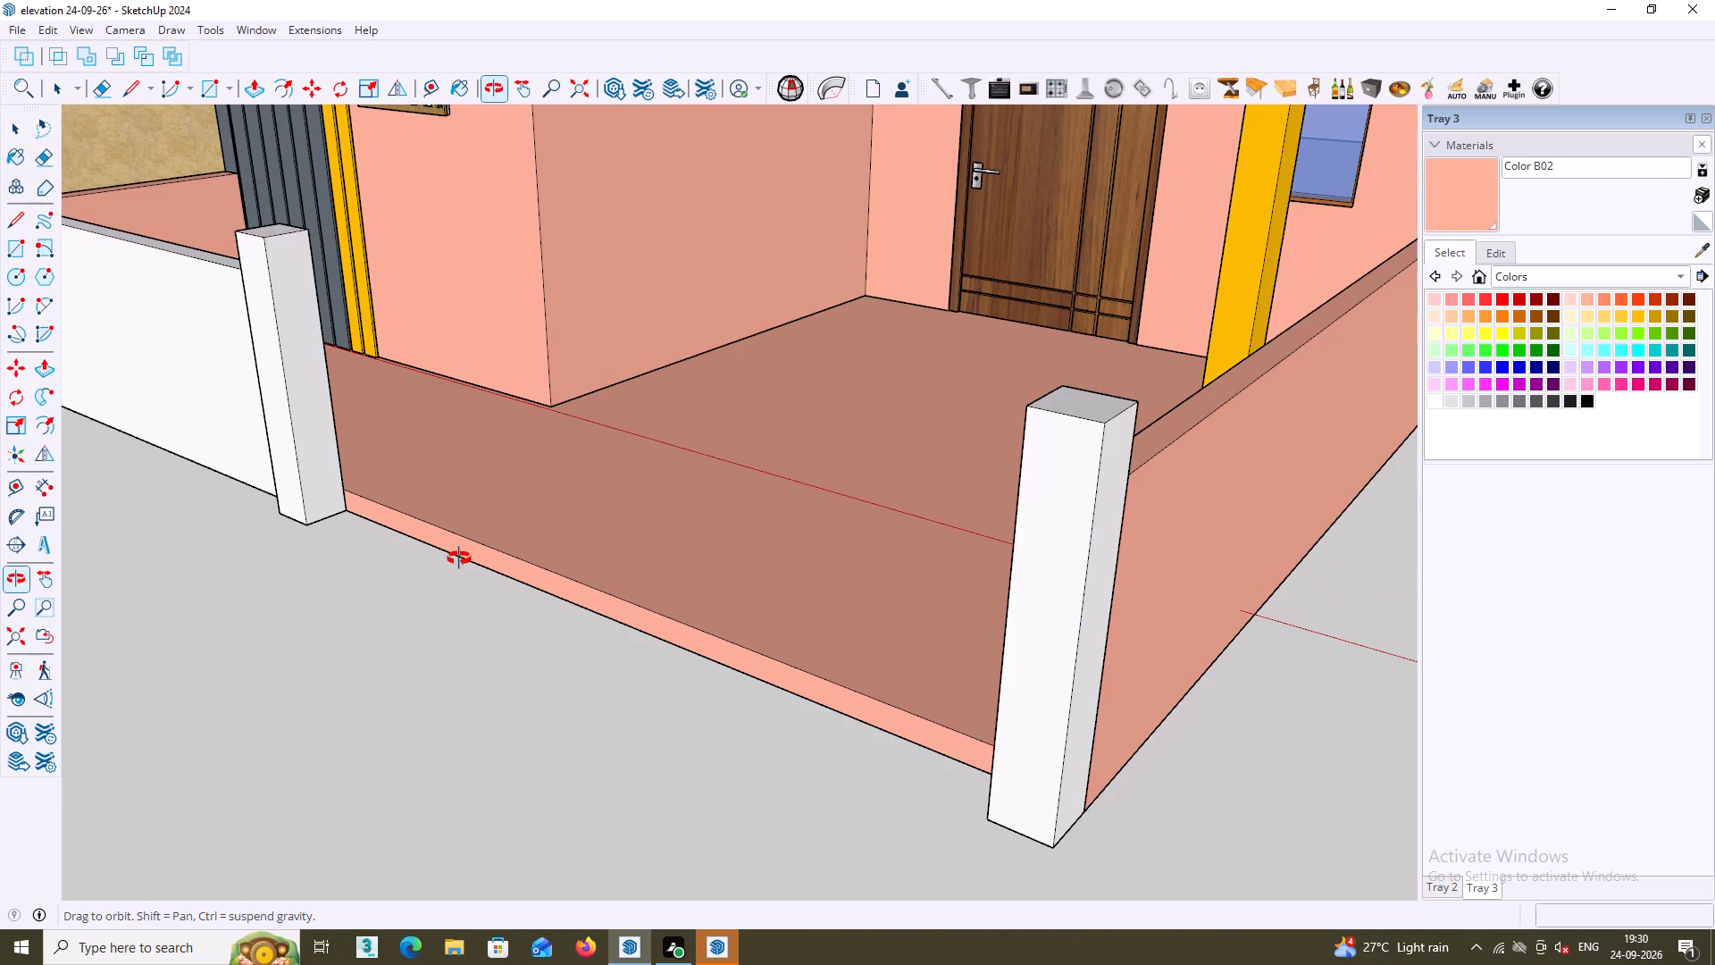
pyautogui.moveTo(459, 558); pyautogui.dragTo(658, 521, button='middle')
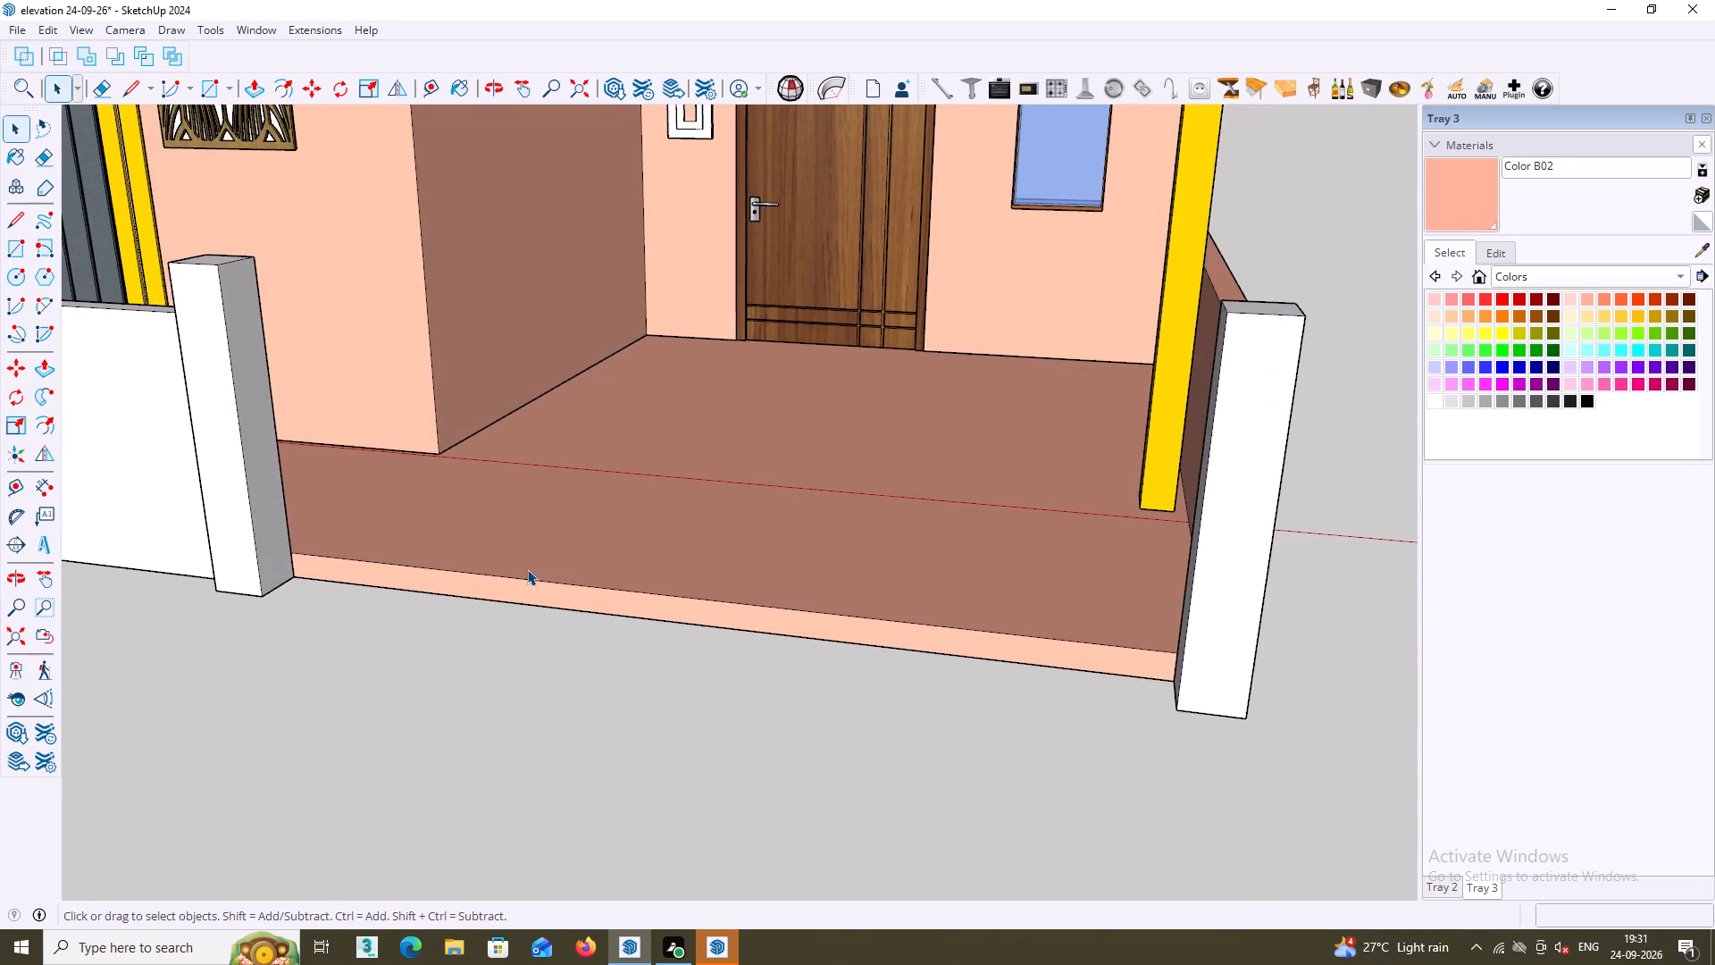
pyautogui.scroll(2, 501, 592)
pyautogui.moveTo(501, 592); pyautogui.dragTo(655, 593, button='middle')
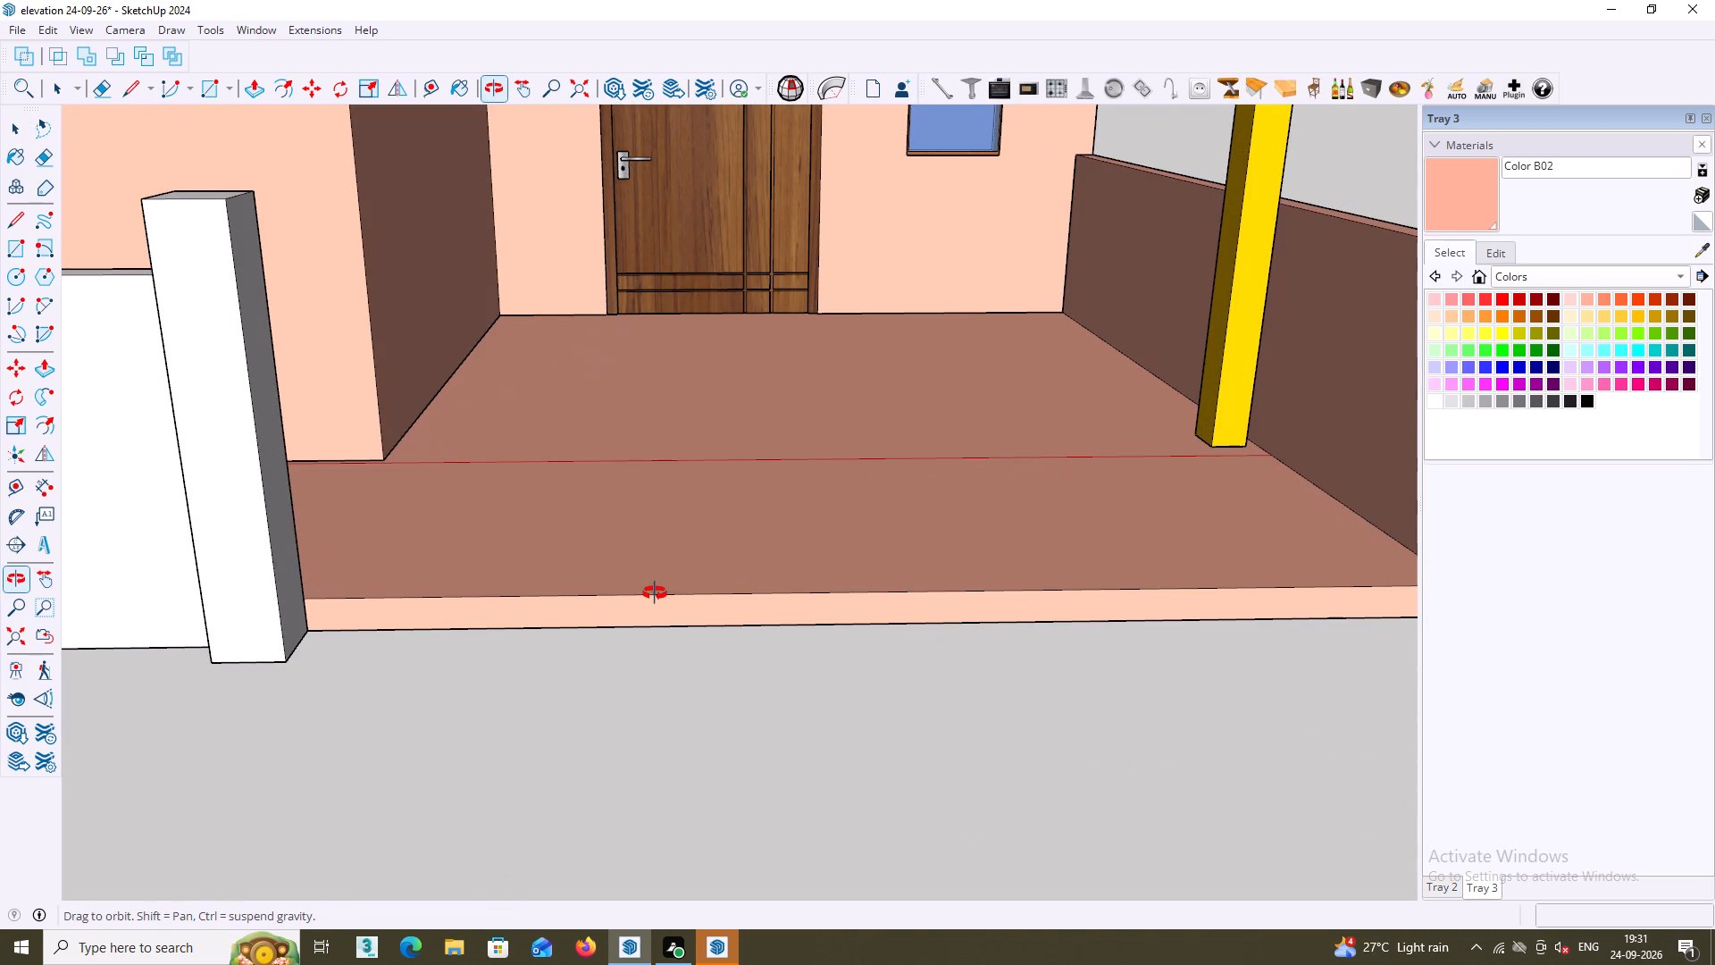
pyautogui.moveTo(655, 593); pyautogui.dragTo(645, 594, button='middle')
pyautogui.scroll(-12, 637, 590)
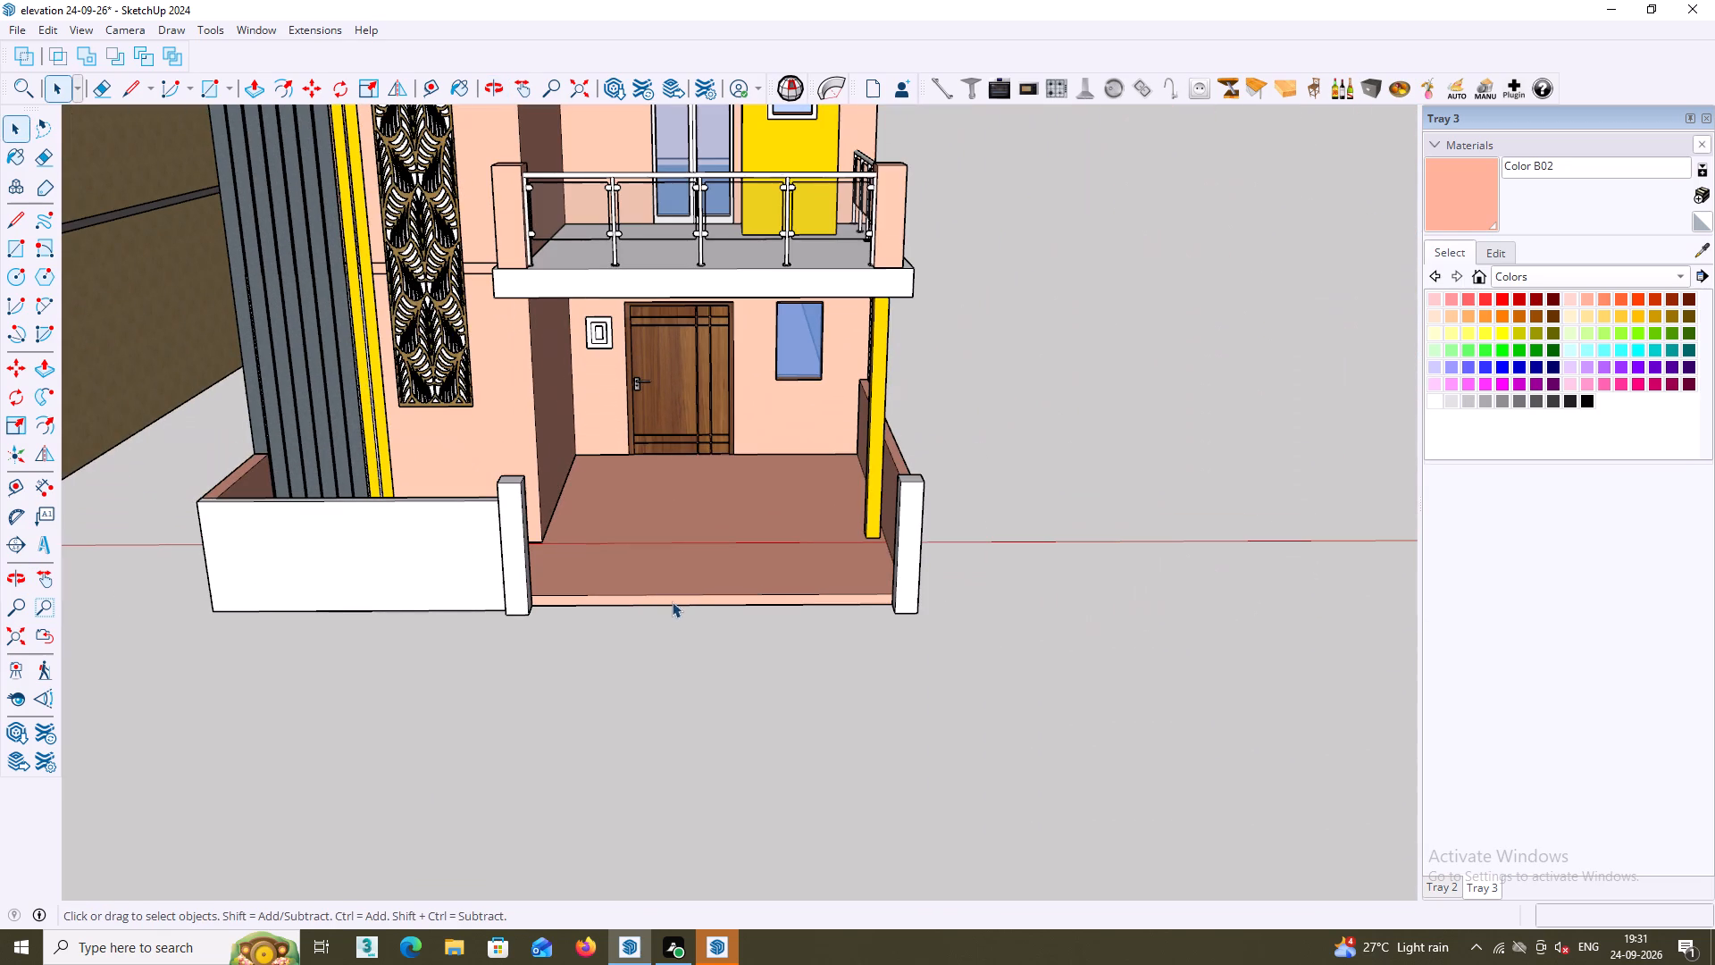
pyautogui.press('r')
pyautogui.moveTo(707, 542); pyautogui.dragTo(830, 668, button='middle')
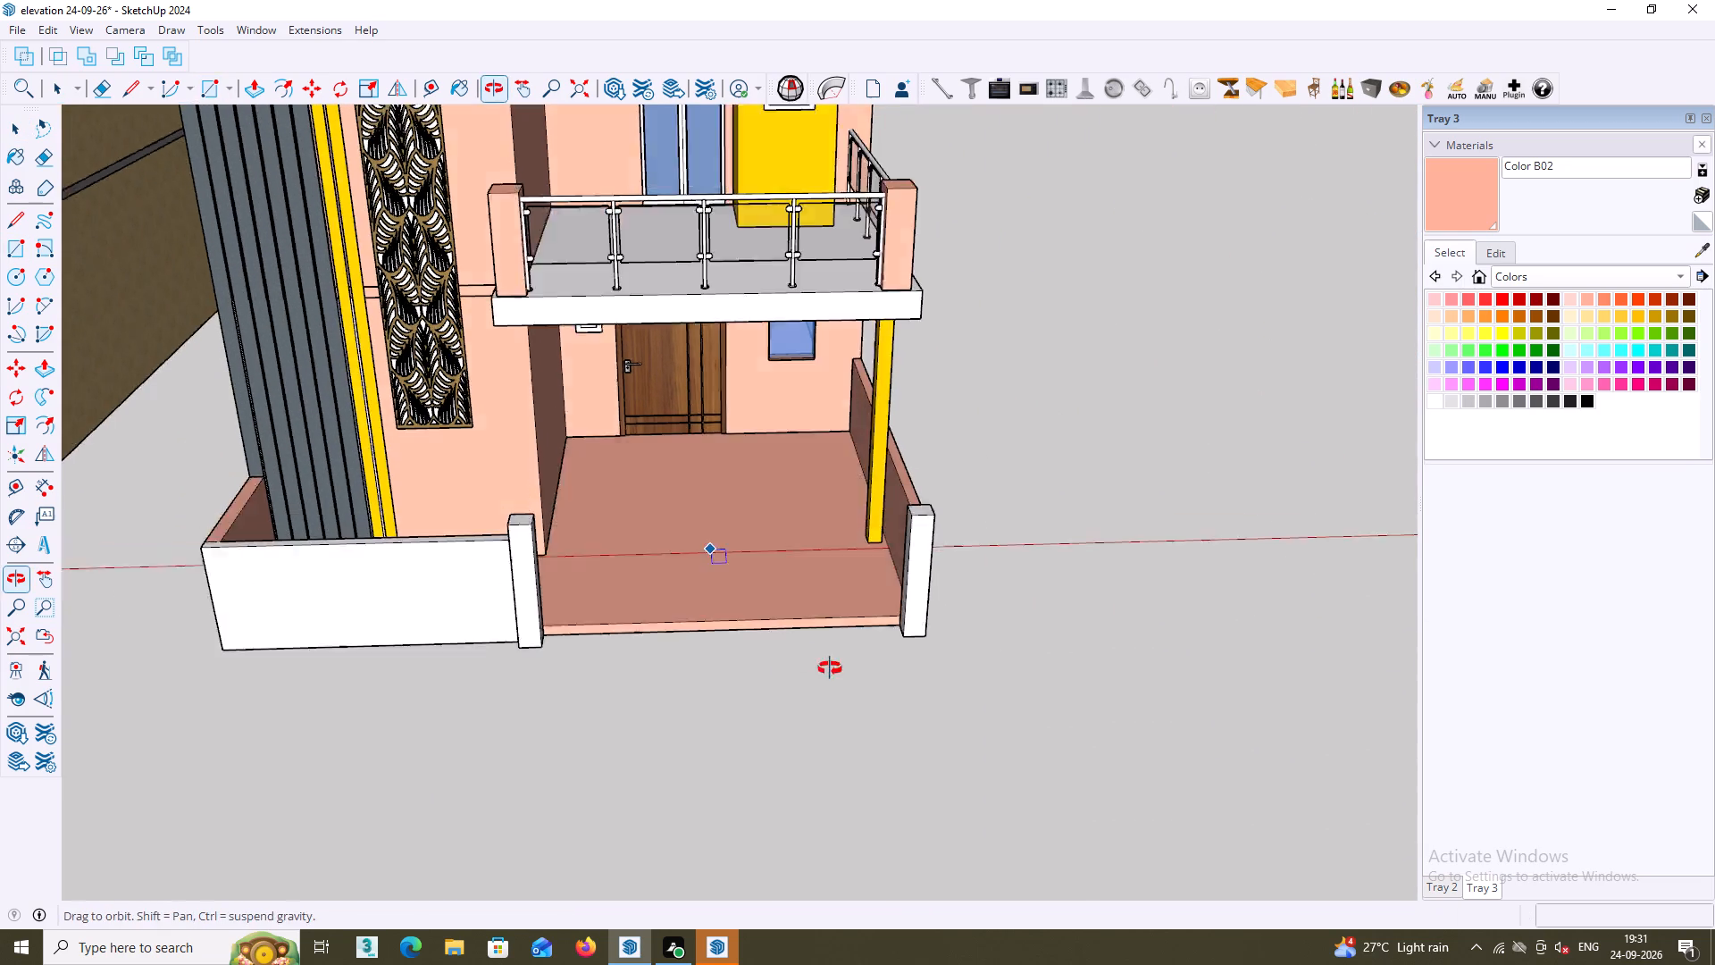
pyautogui.moveTo(830, 668); pyautogui.dragTo(858, 668, button='middle')
pyautogui.scroll(11, 474, 570)
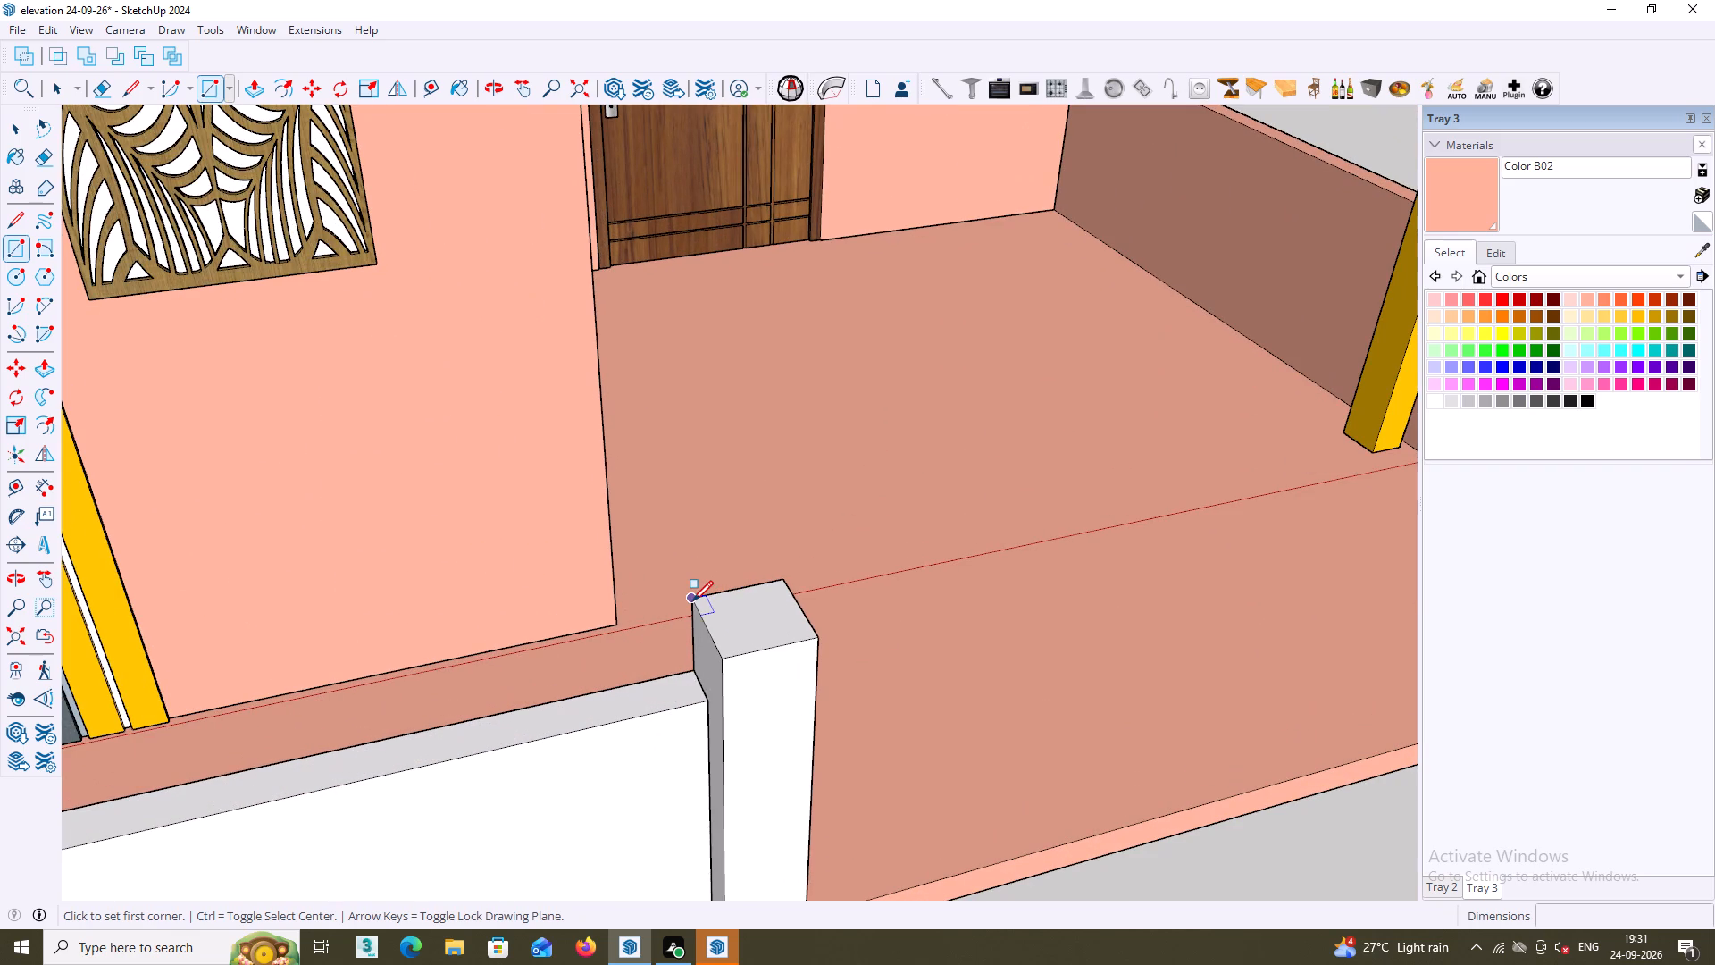
pyautogui.click(693, 601)
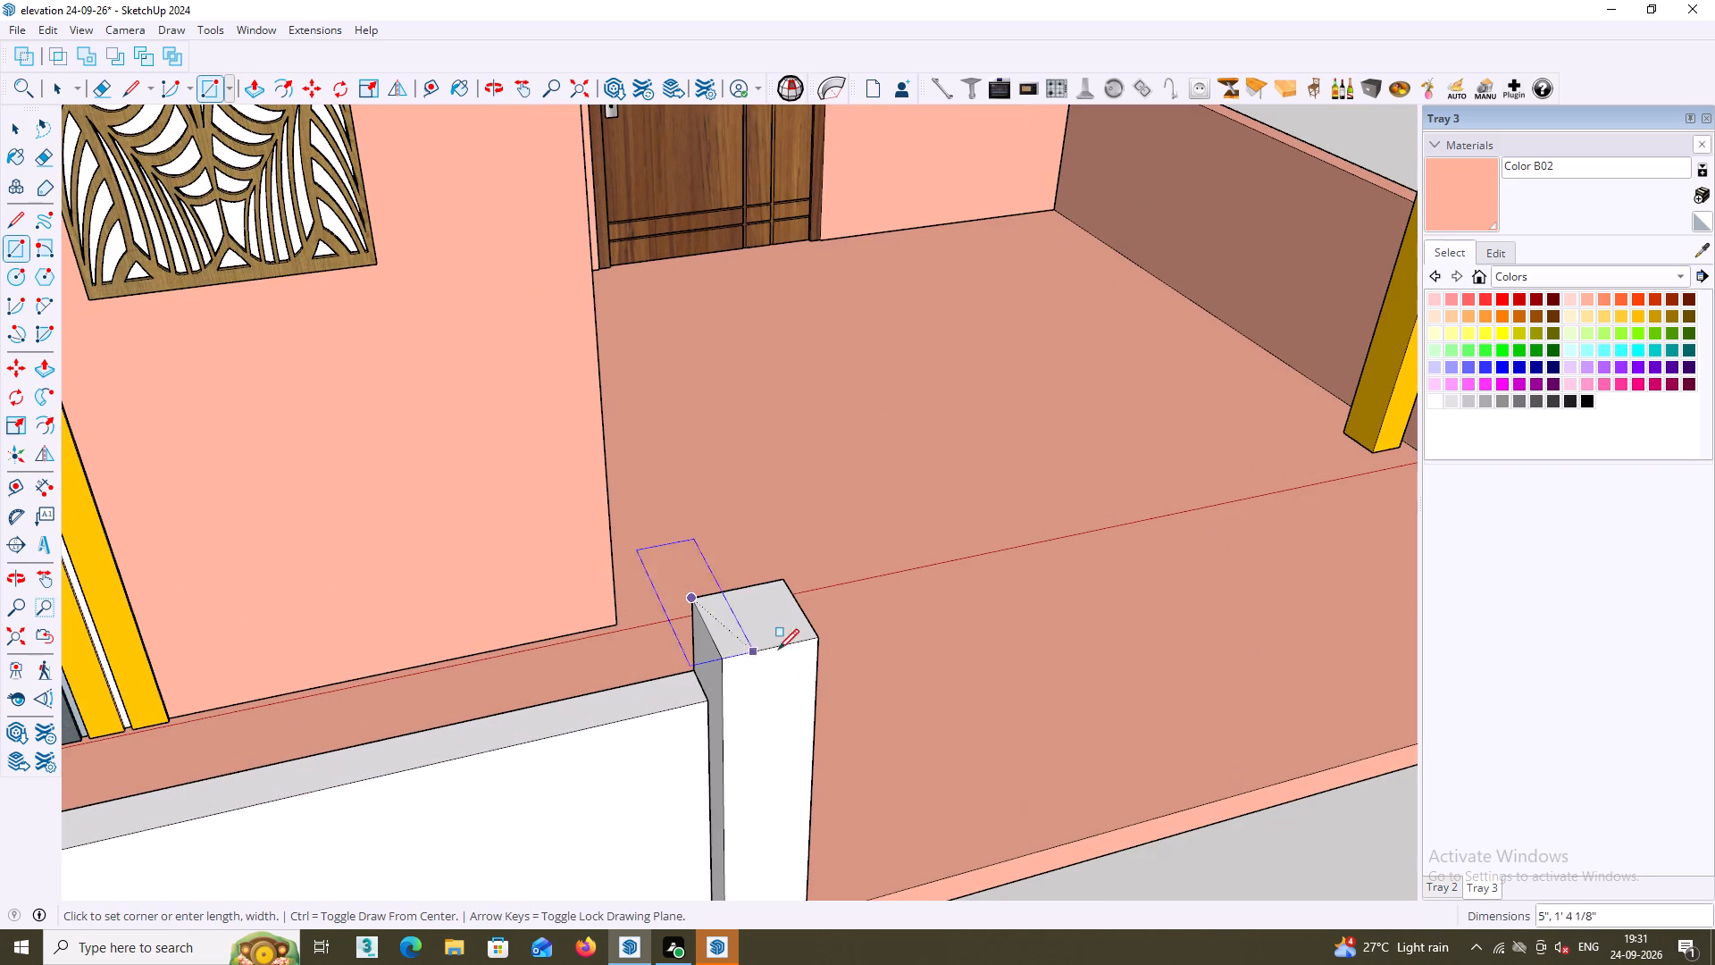
pyautogui.press('Escape')
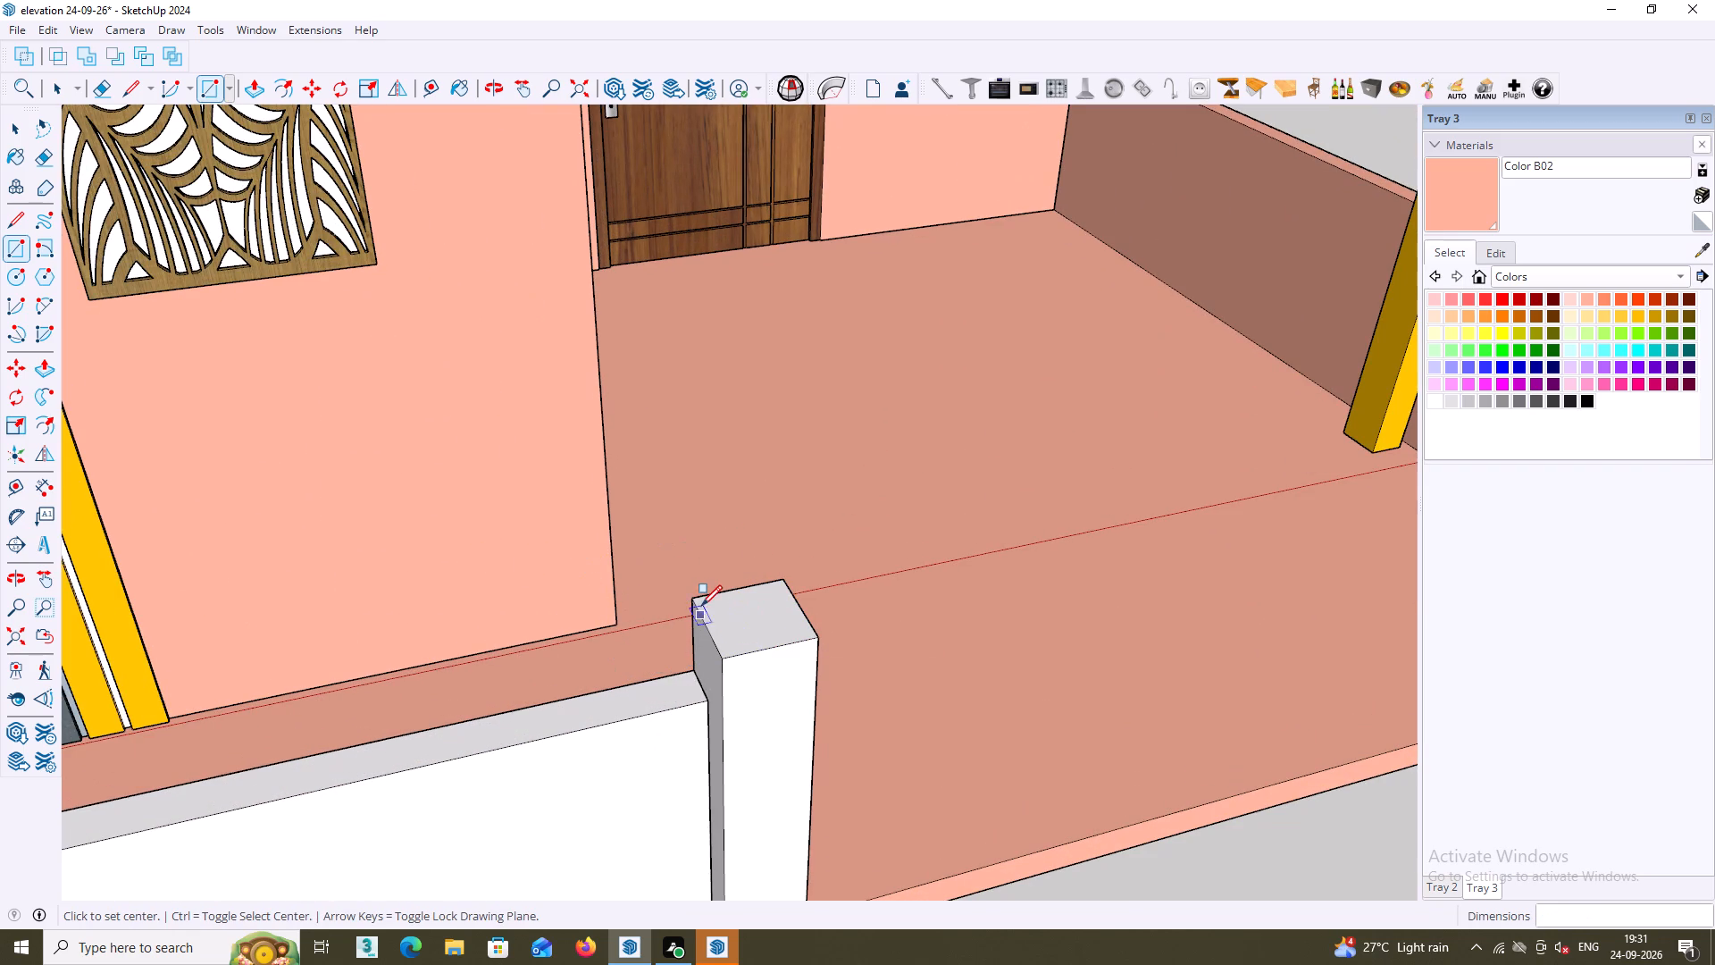
pyautogui.click(699, 600)
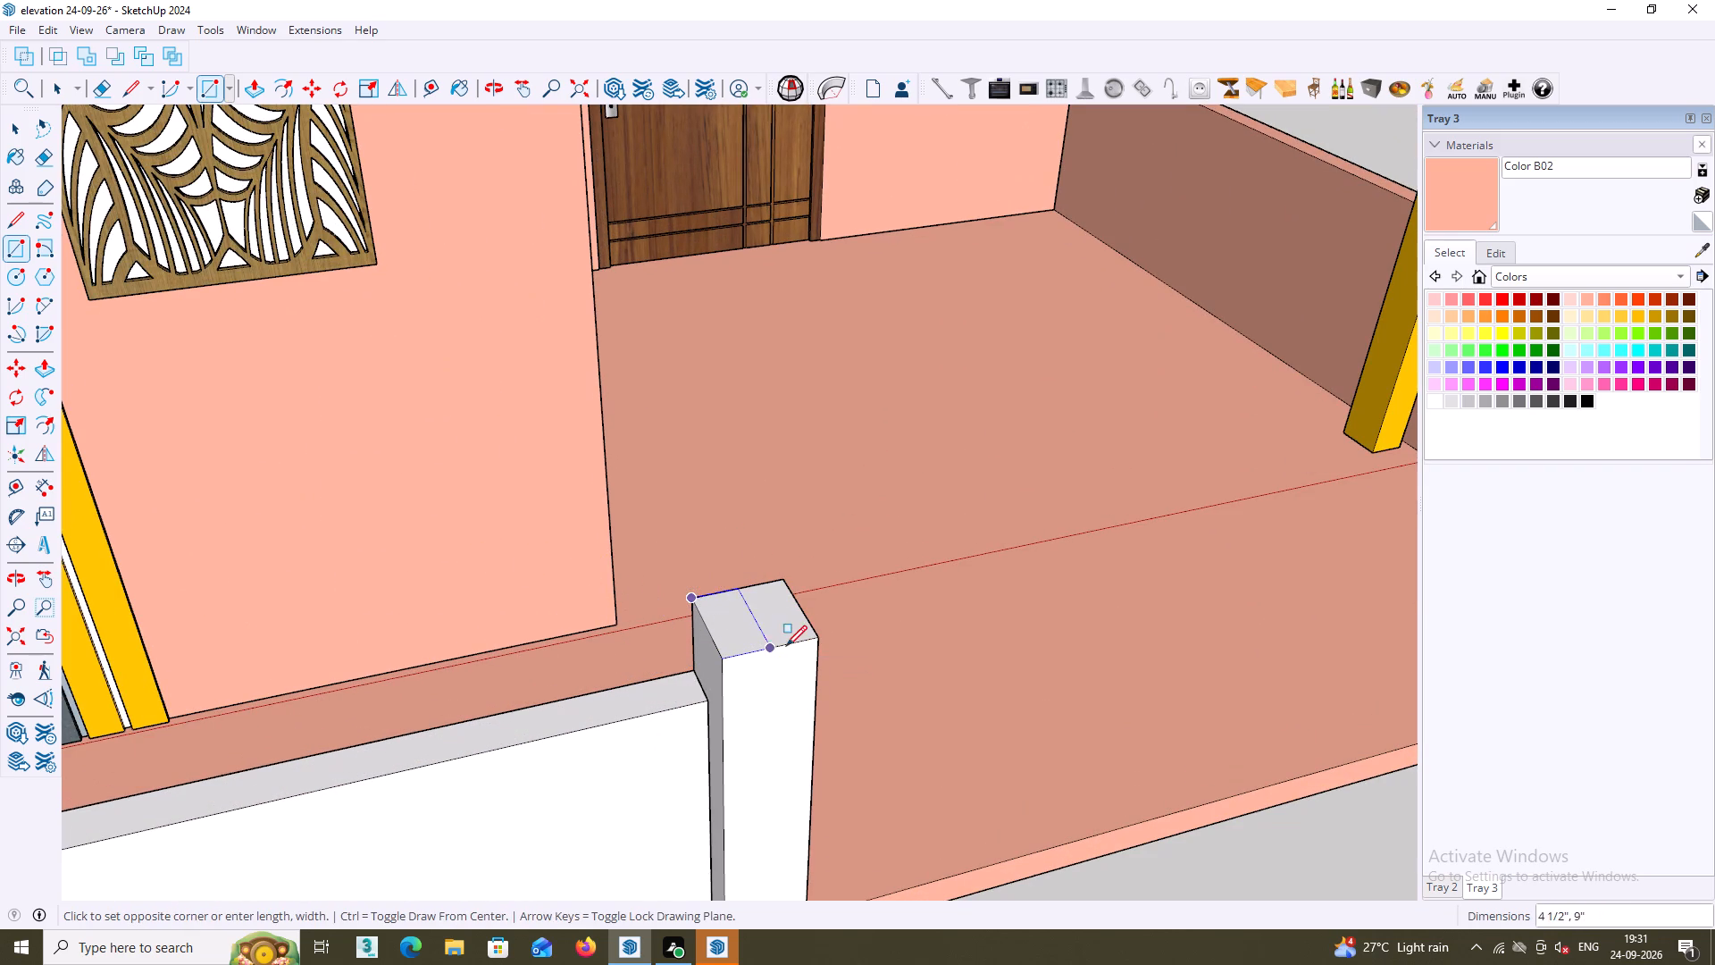
pyautogui.click(821, 640)
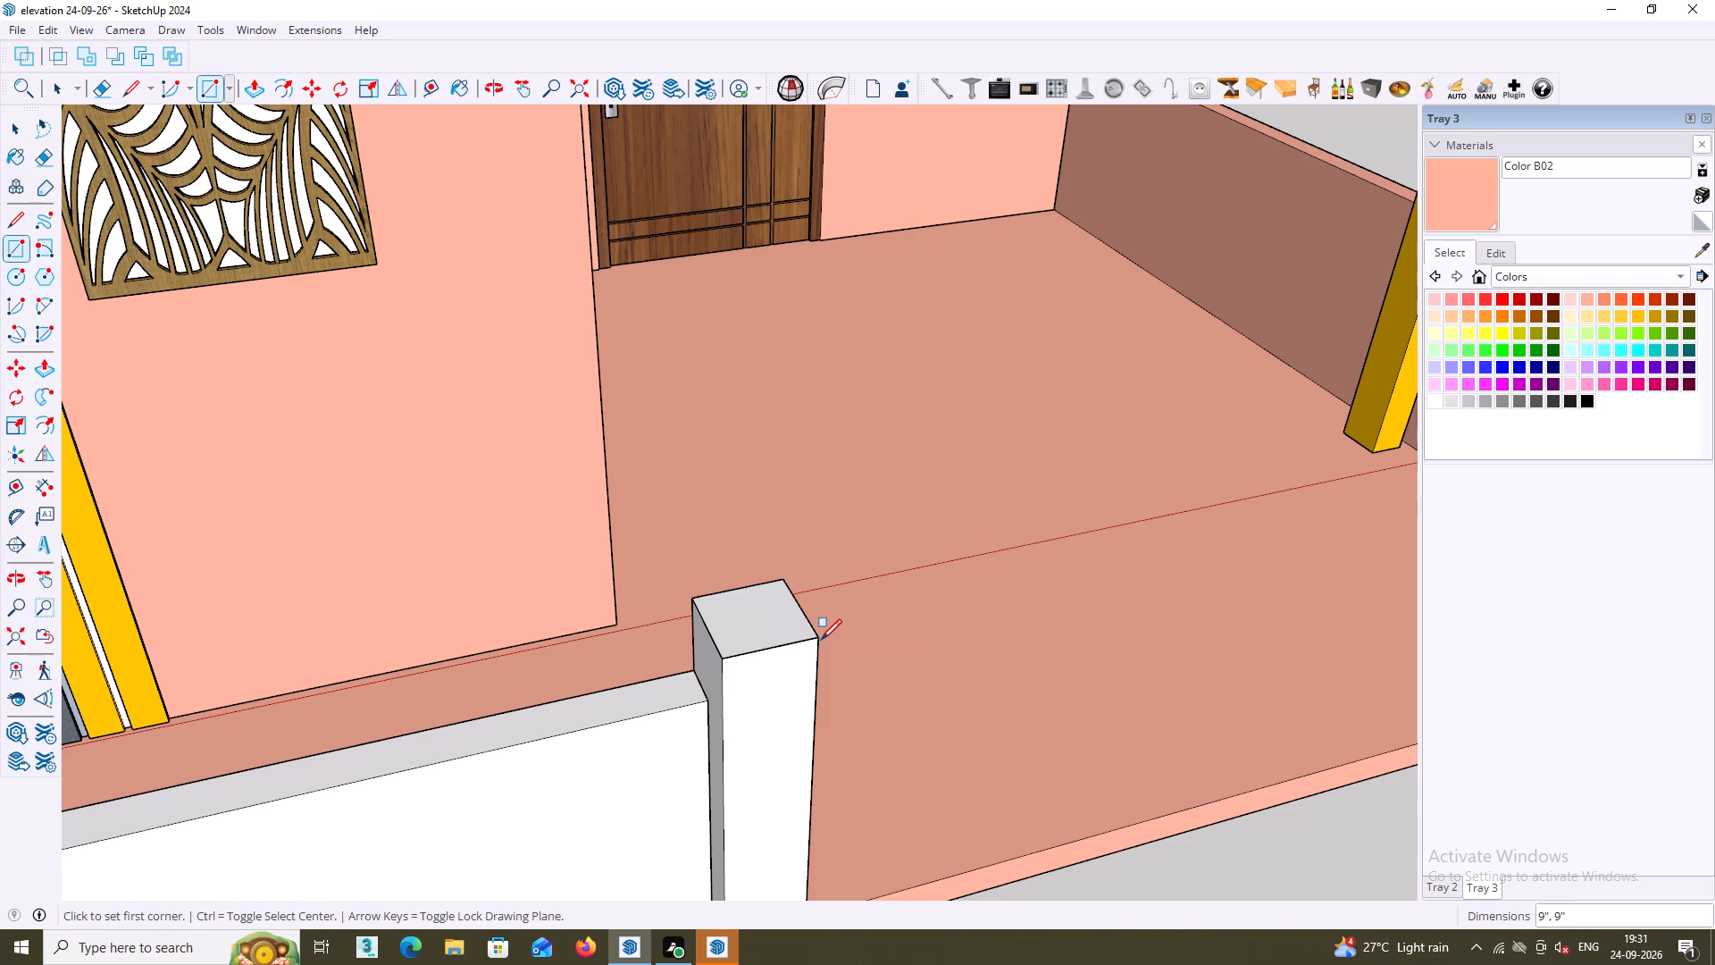
pyautogui.press('space')
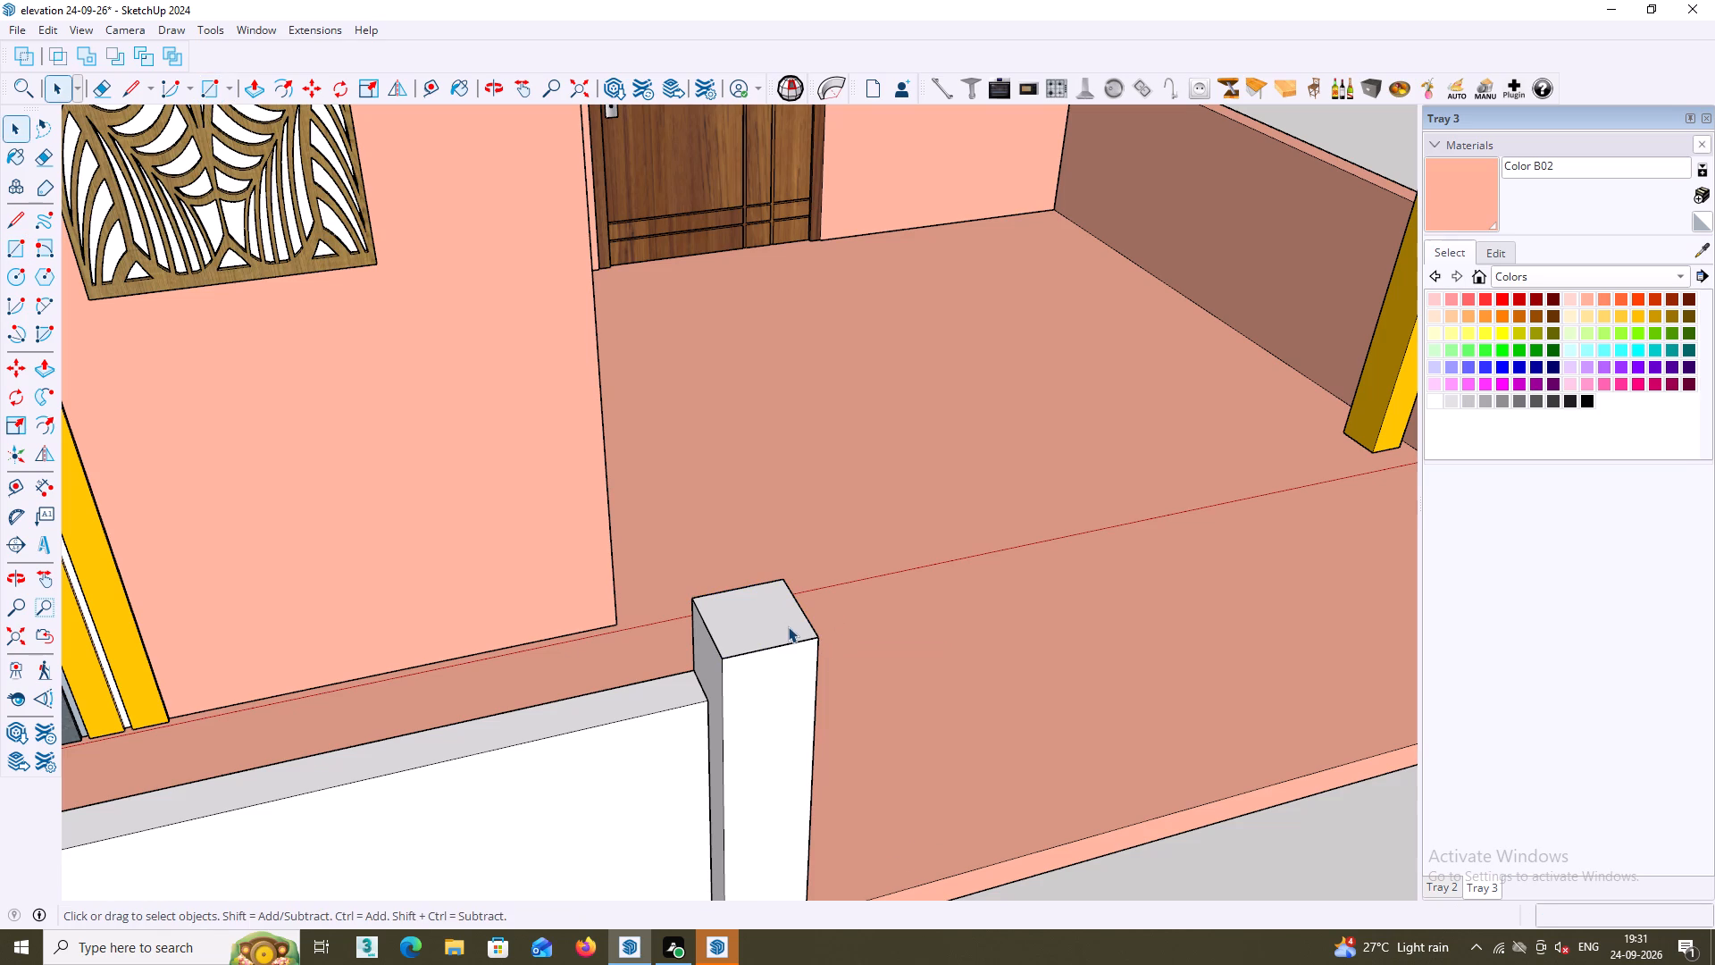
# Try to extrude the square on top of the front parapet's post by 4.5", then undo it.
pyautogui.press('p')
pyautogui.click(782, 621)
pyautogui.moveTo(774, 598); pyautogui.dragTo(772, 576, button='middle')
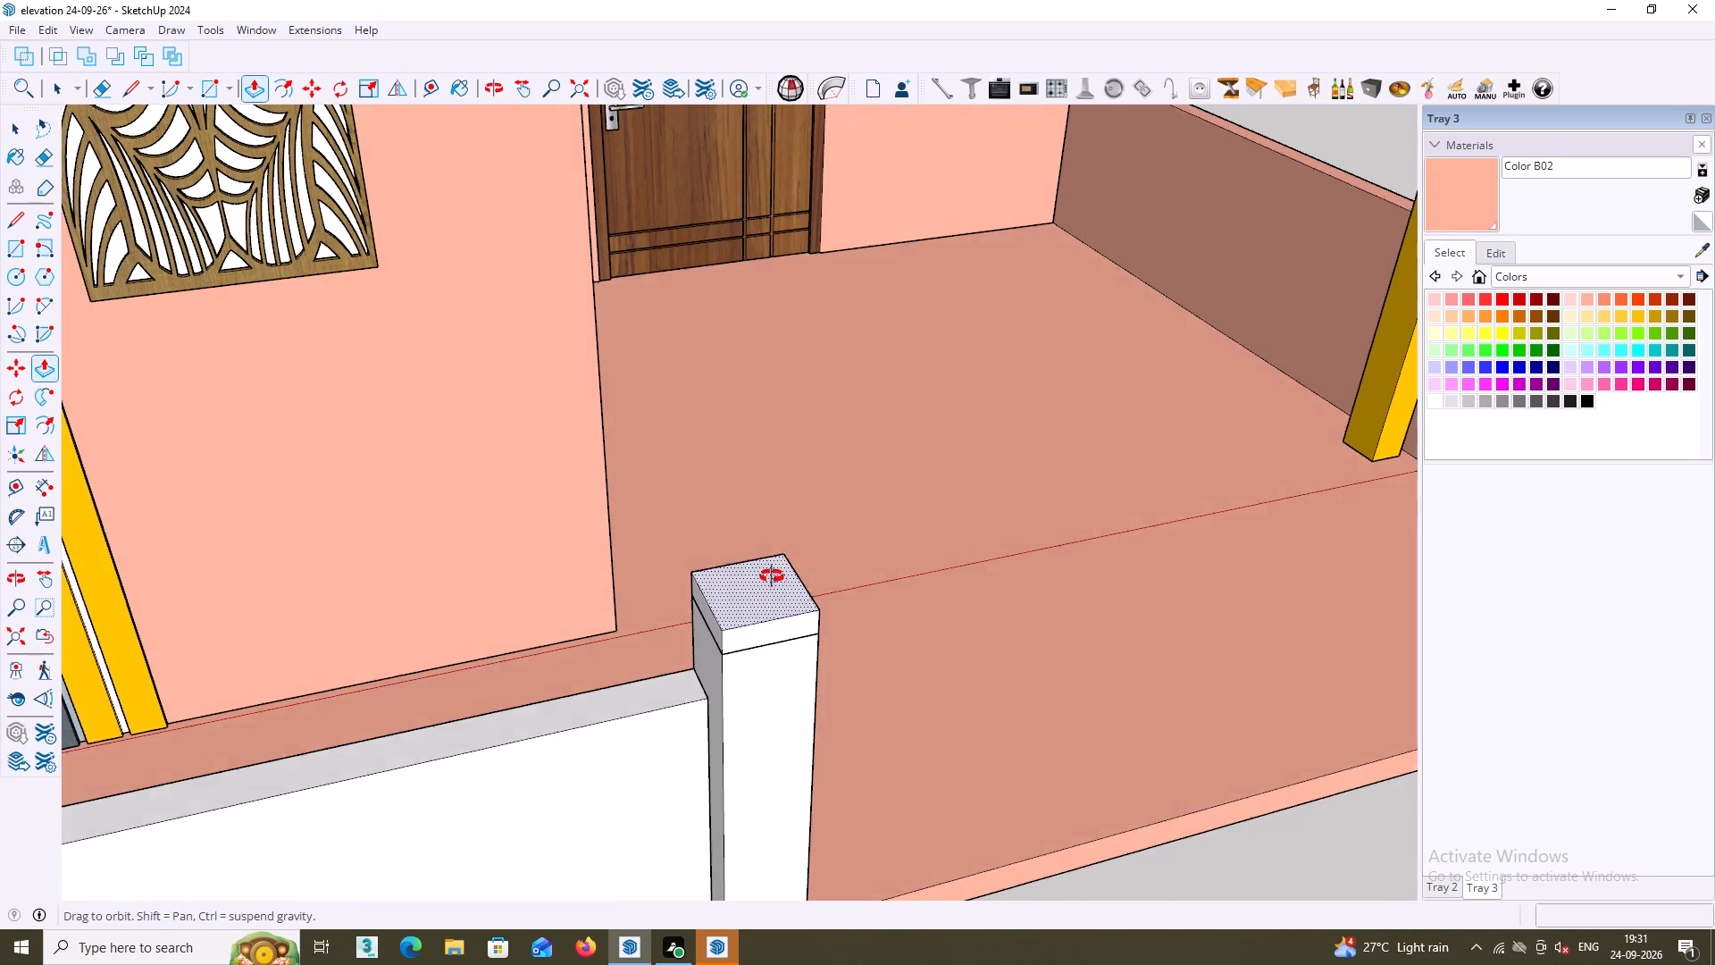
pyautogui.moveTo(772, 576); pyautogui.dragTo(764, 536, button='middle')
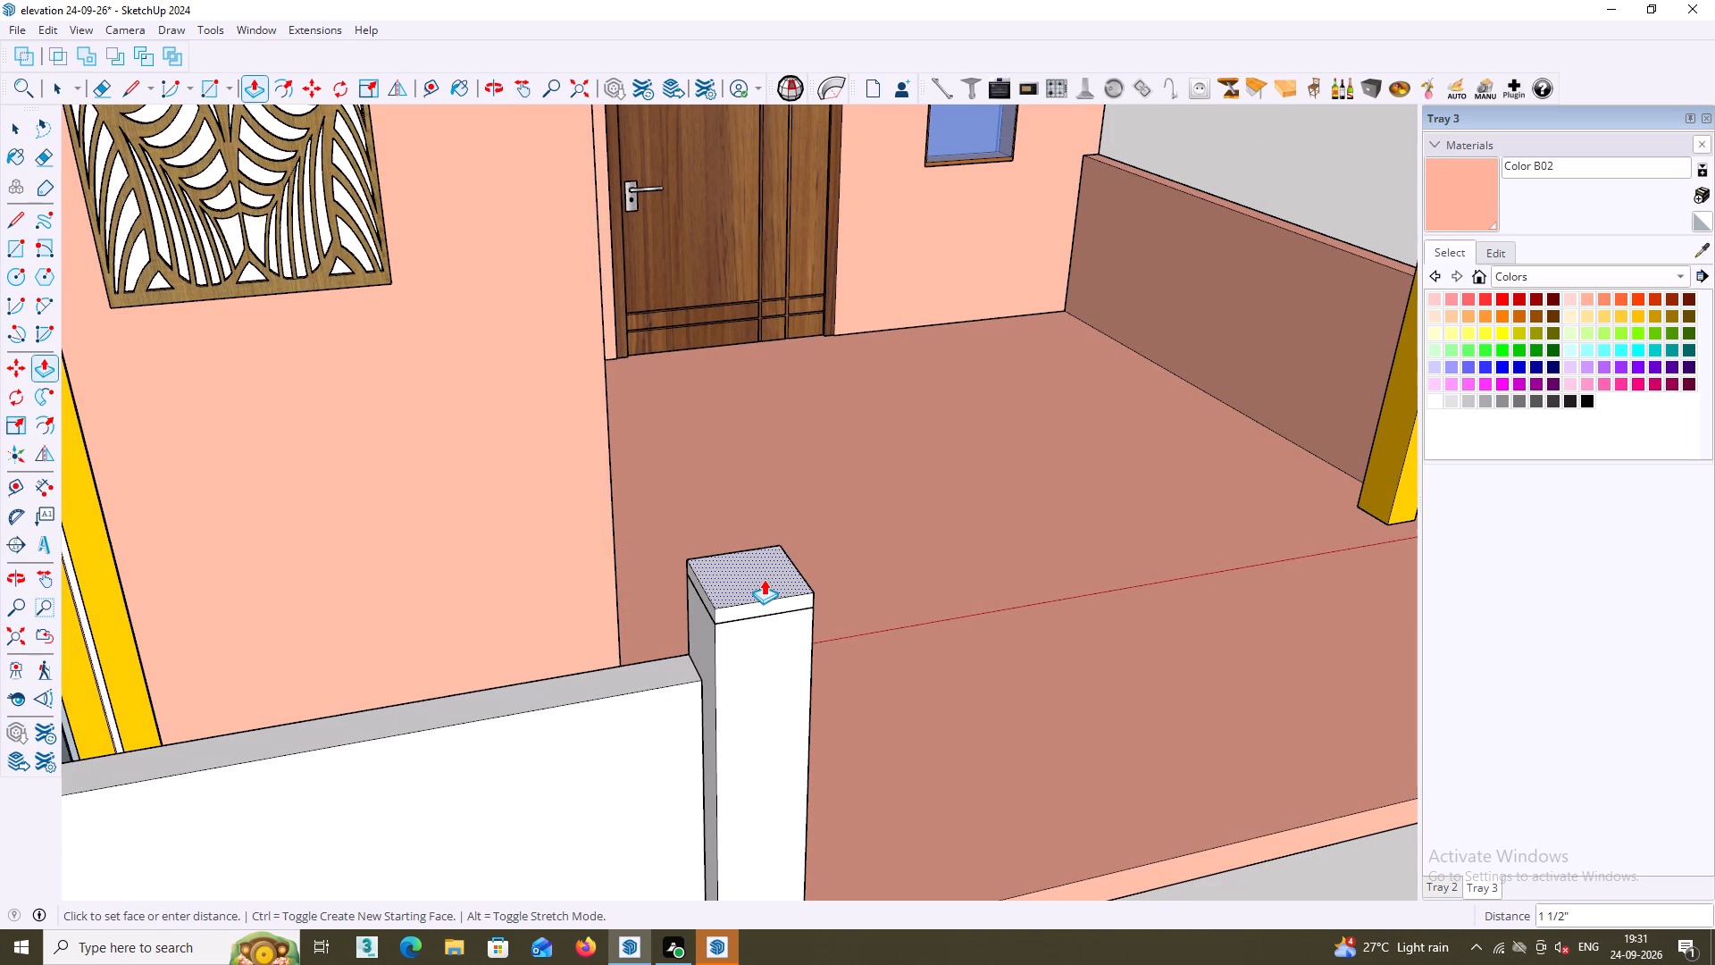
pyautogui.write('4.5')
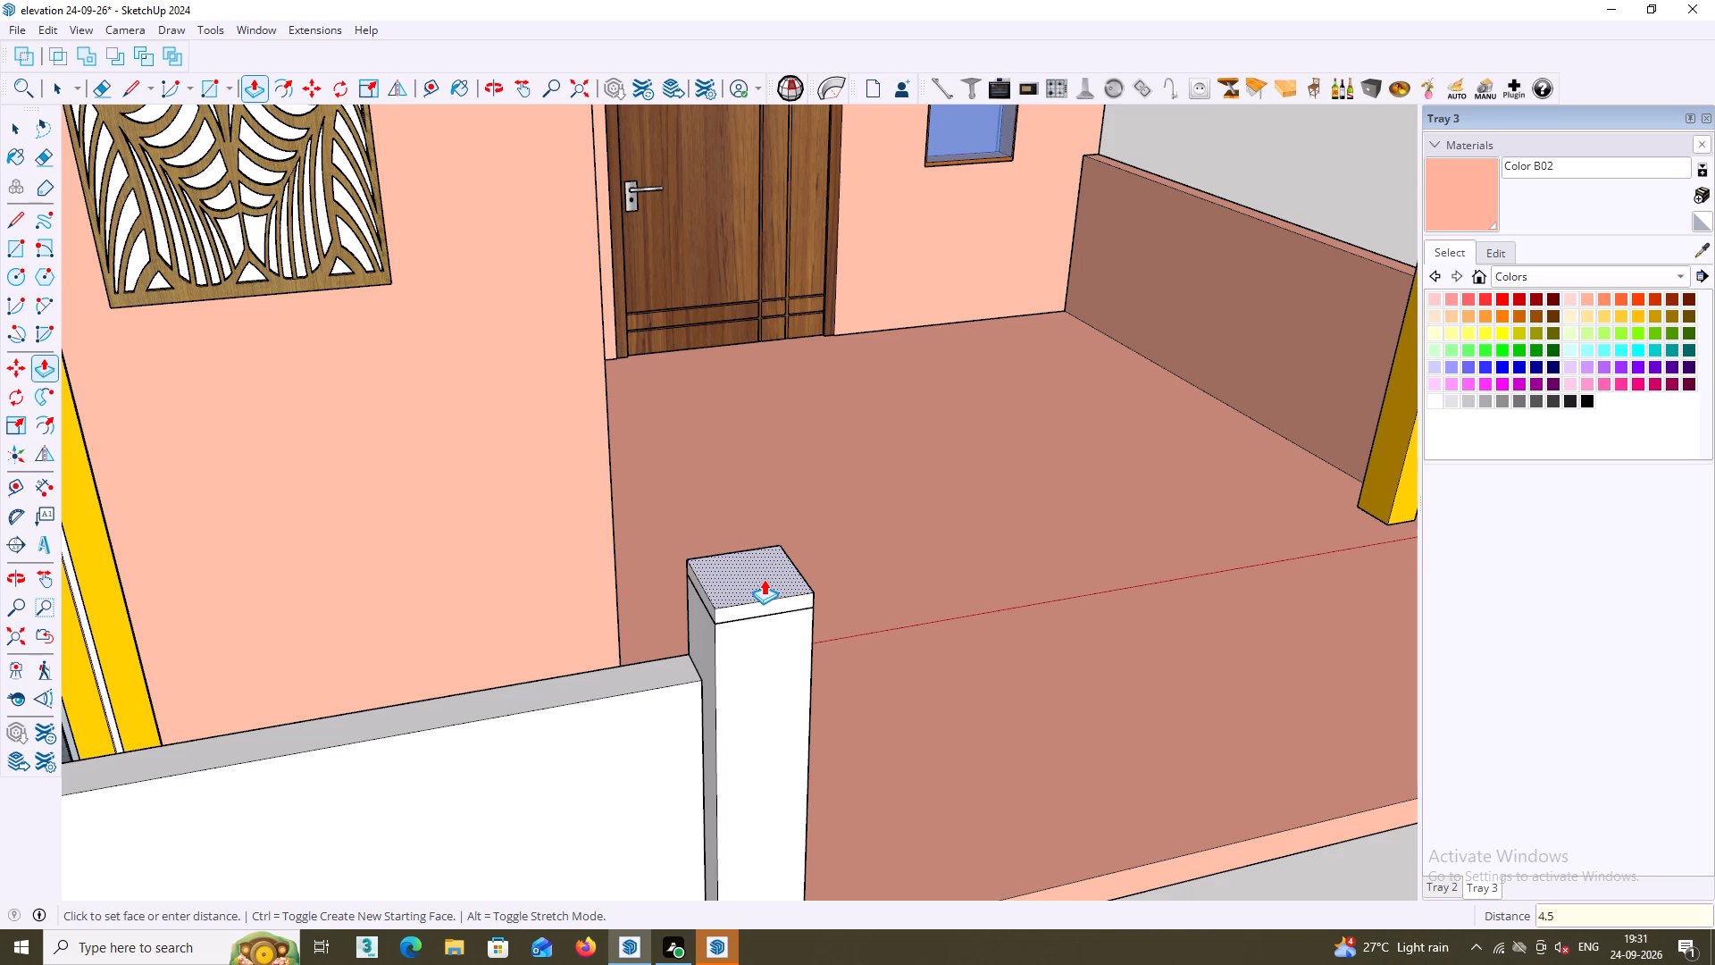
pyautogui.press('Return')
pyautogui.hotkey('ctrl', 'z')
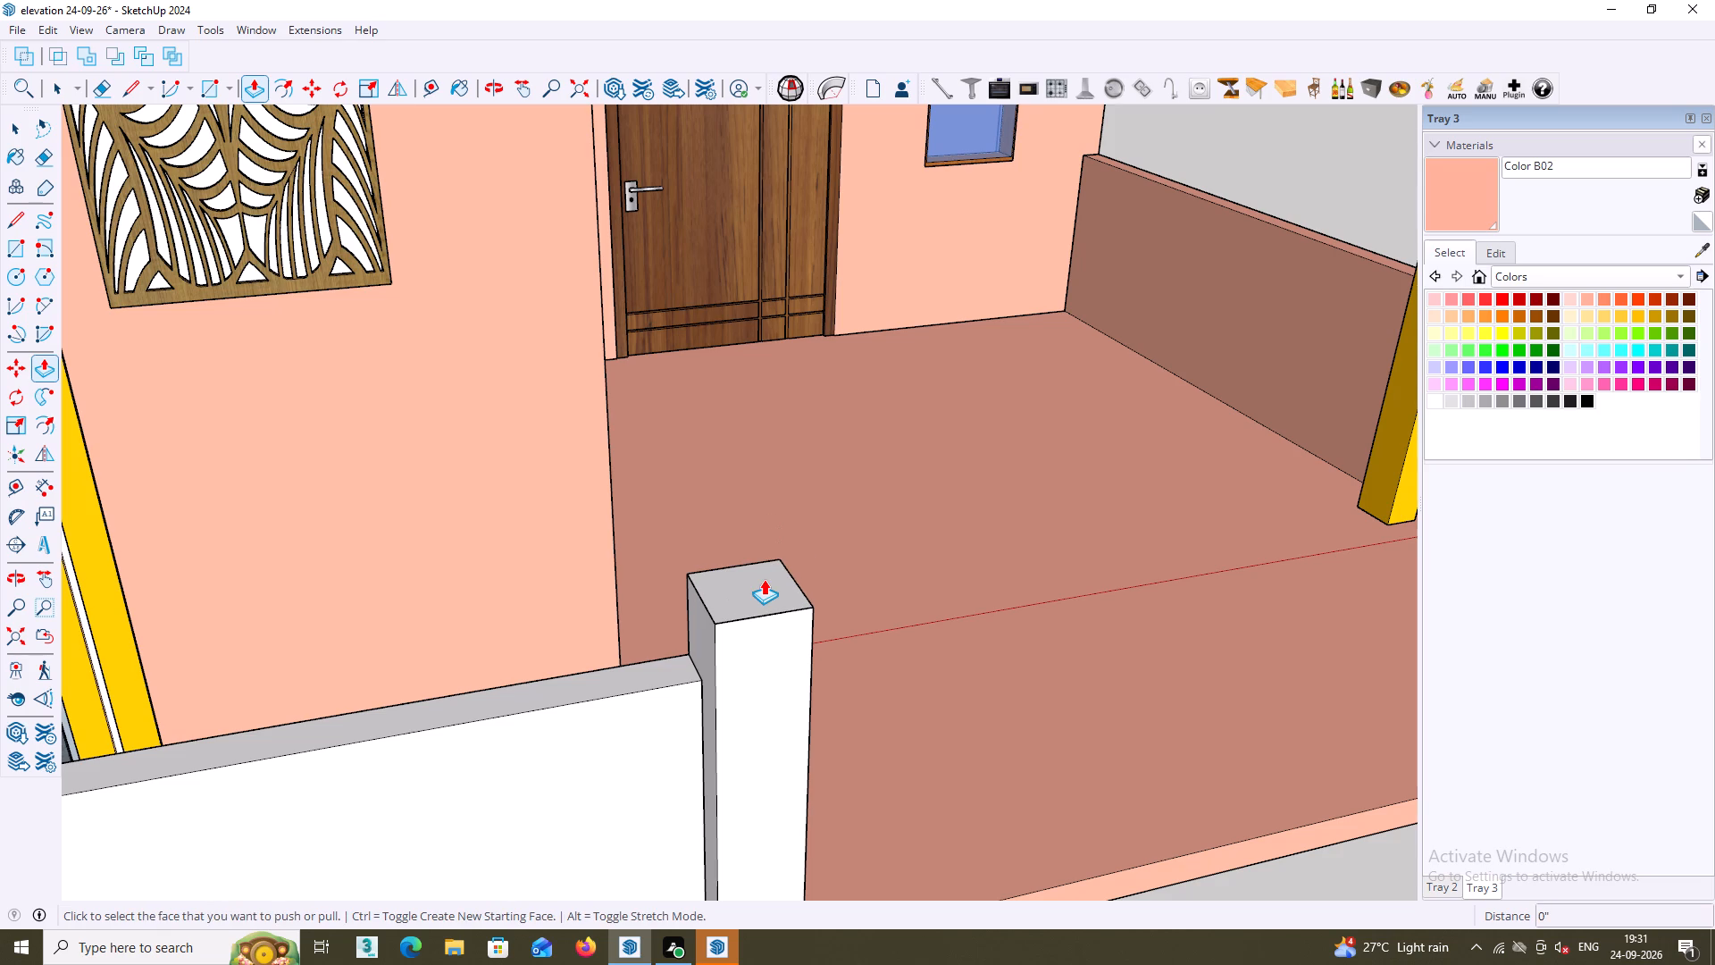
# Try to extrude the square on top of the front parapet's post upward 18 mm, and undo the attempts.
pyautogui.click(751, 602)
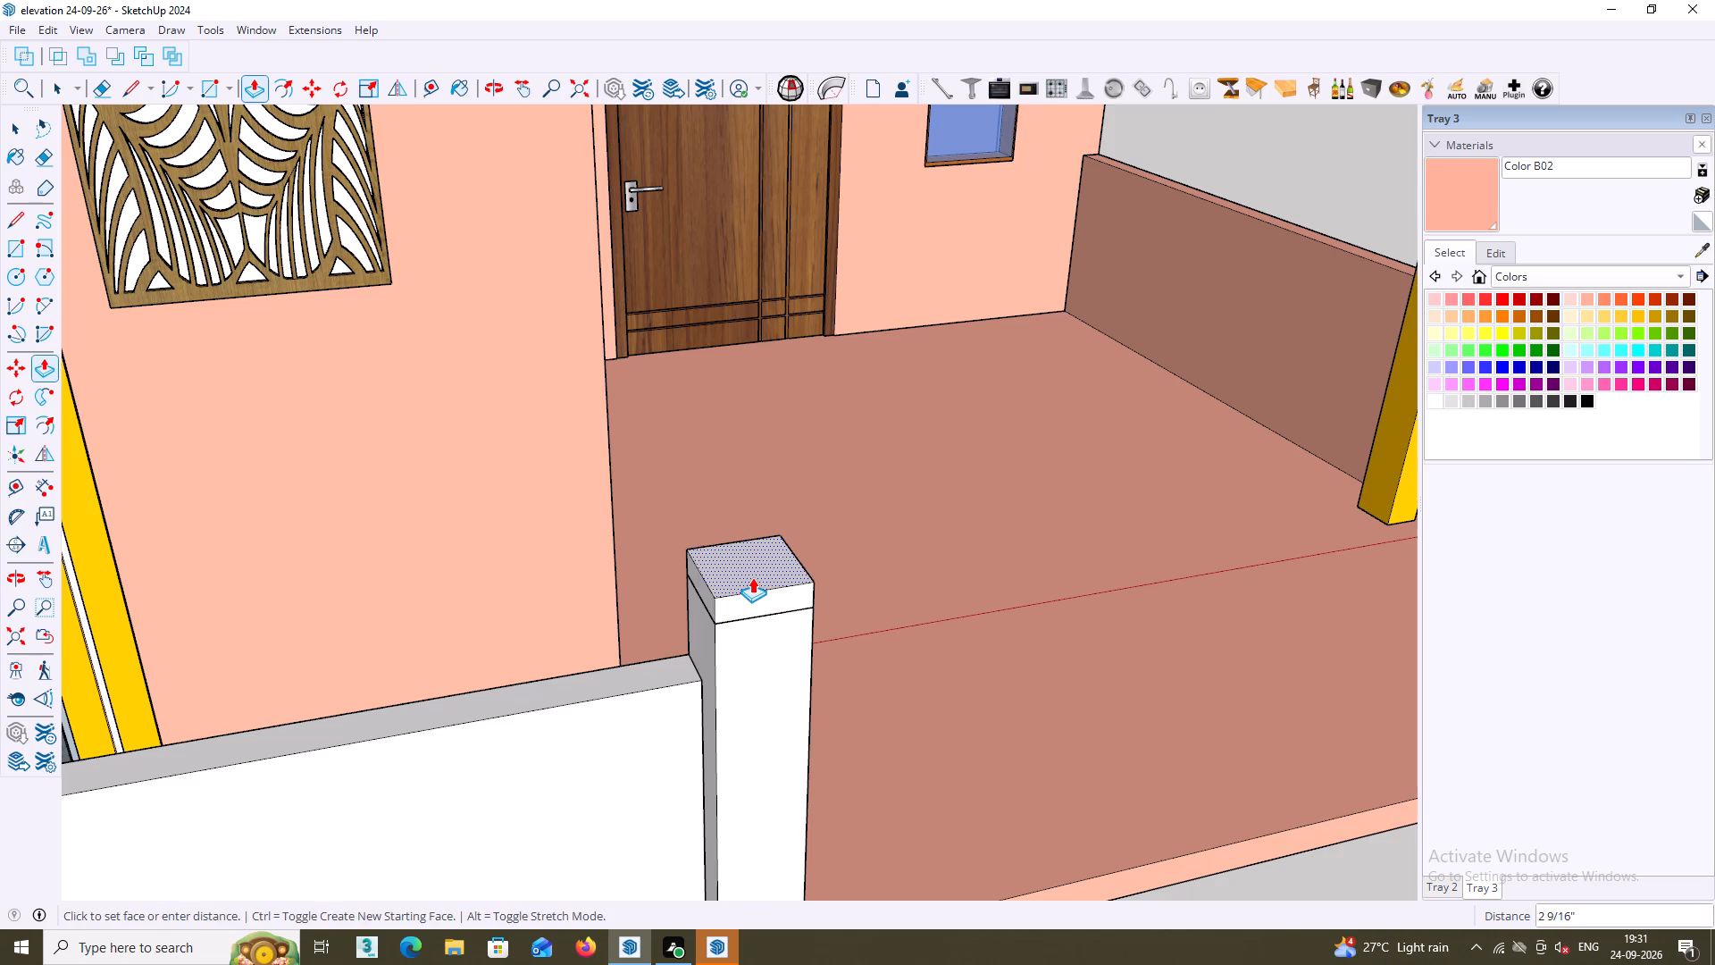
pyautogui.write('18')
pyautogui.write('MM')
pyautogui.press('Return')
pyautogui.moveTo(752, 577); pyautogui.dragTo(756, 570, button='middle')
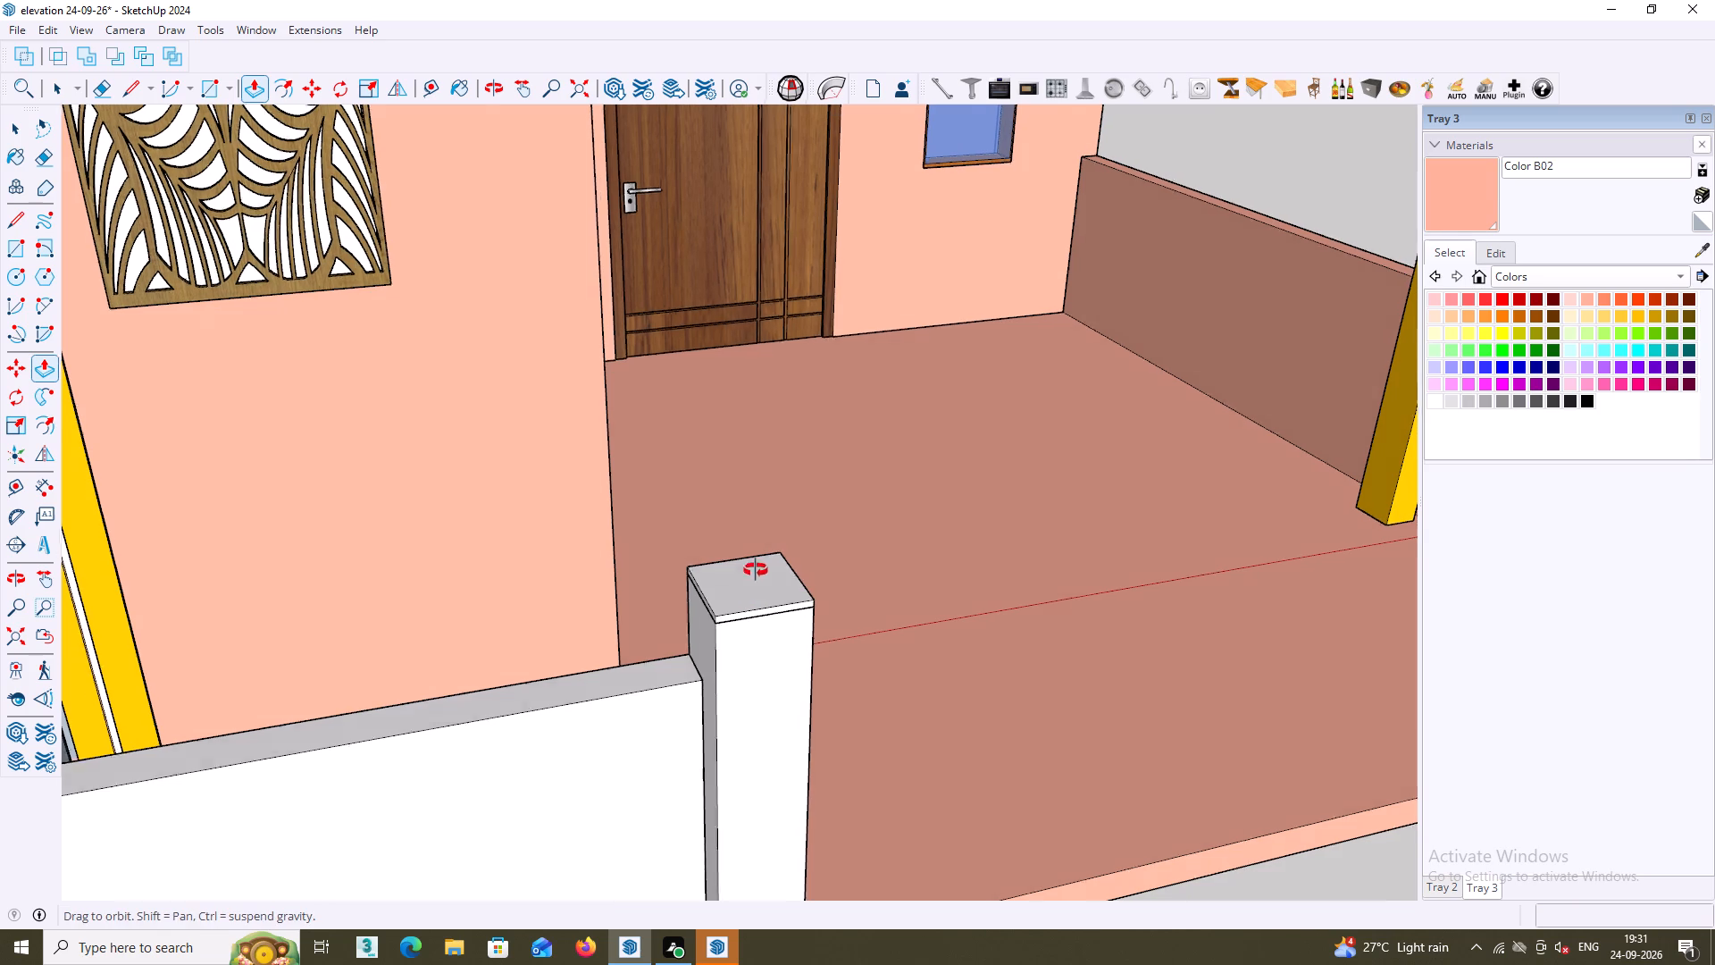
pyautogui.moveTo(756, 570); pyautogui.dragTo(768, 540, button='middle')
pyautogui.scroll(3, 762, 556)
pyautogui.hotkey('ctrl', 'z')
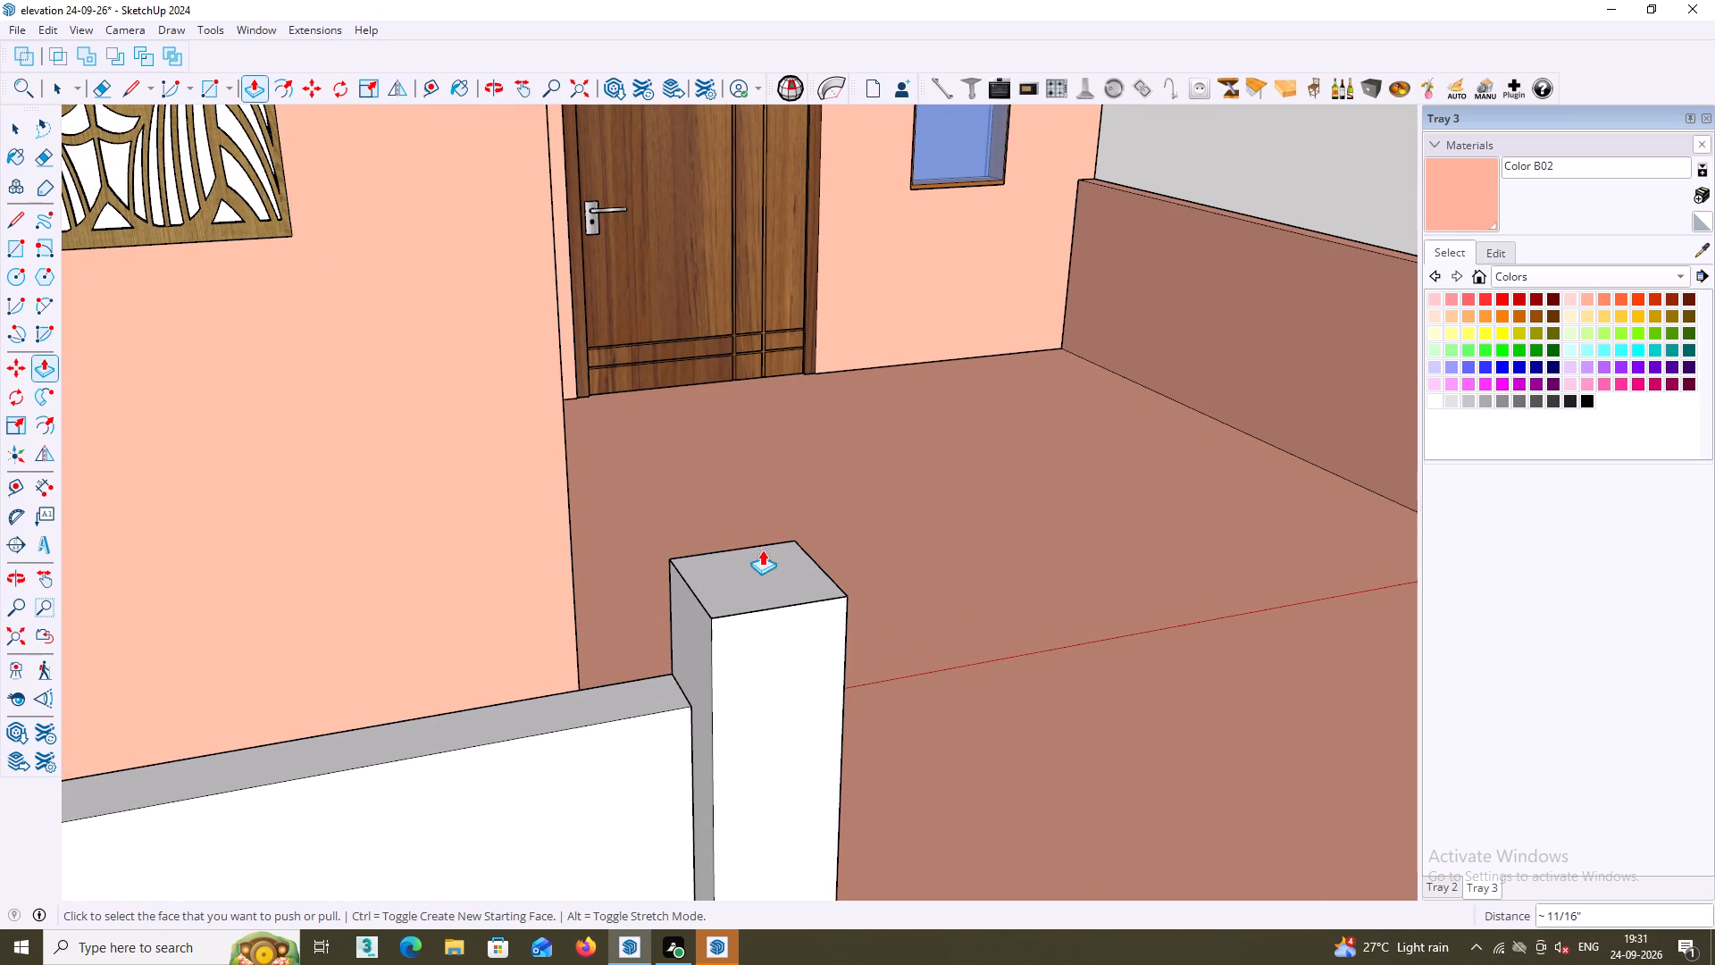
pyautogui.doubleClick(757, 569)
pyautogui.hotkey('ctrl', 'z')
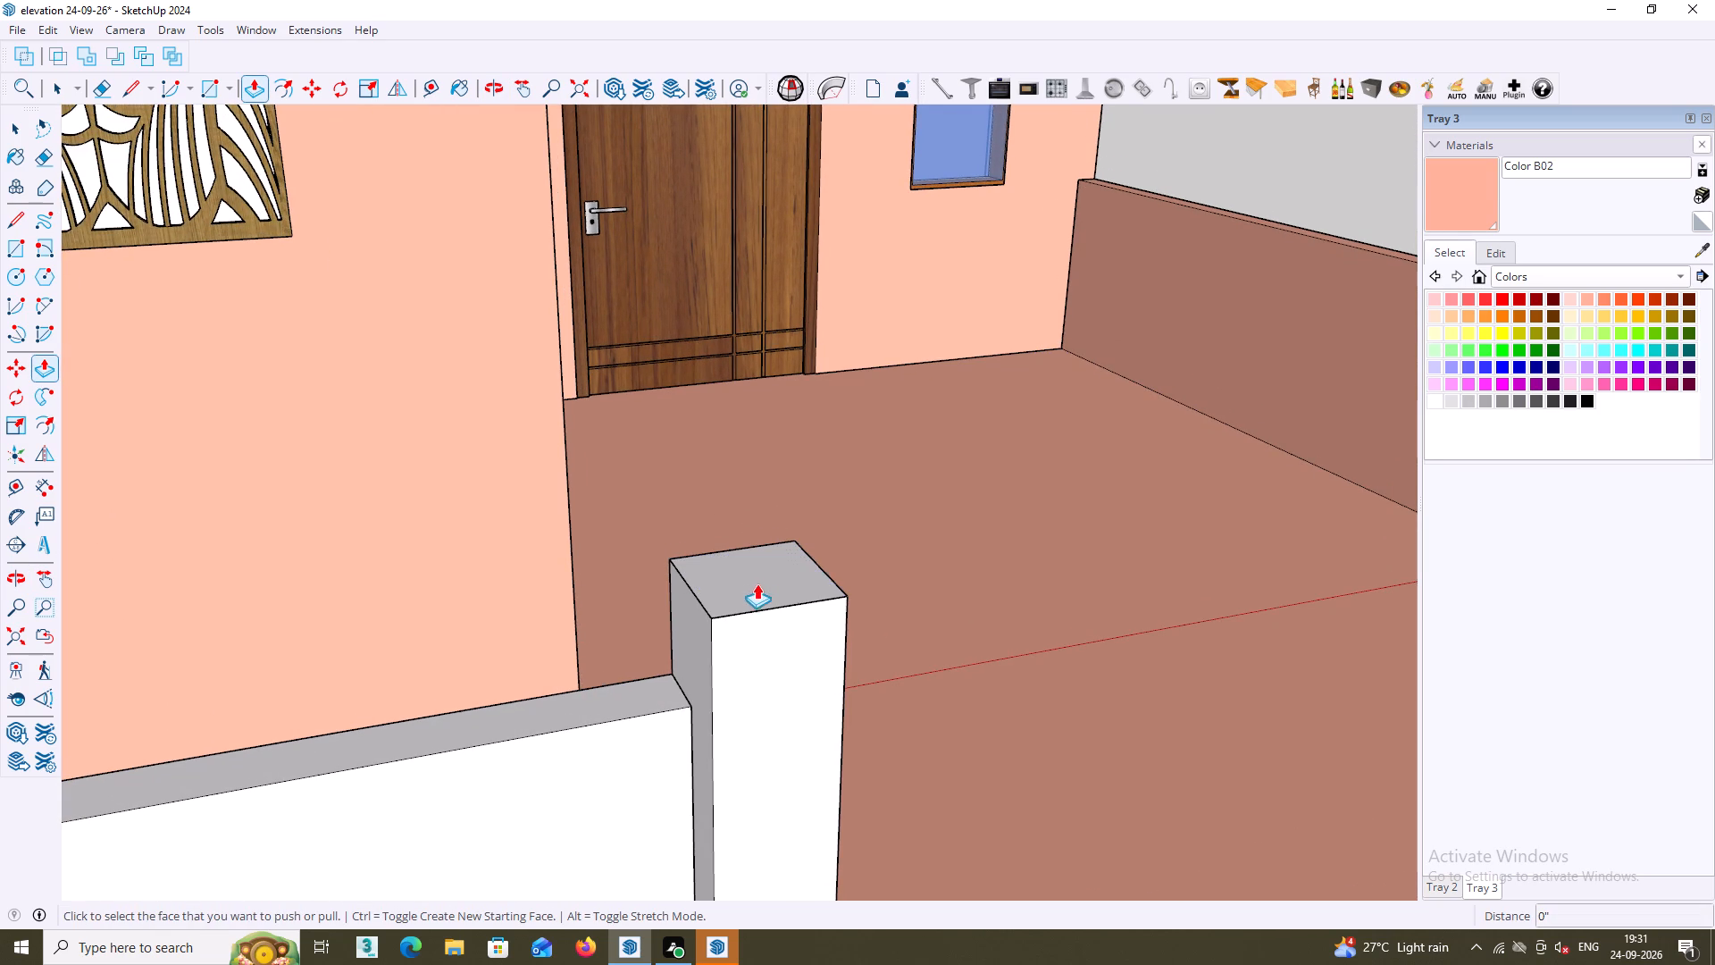
# Extrude the square on top of the front parapet's post upward 1" as a cap.
pyautogui.click(755, 588)
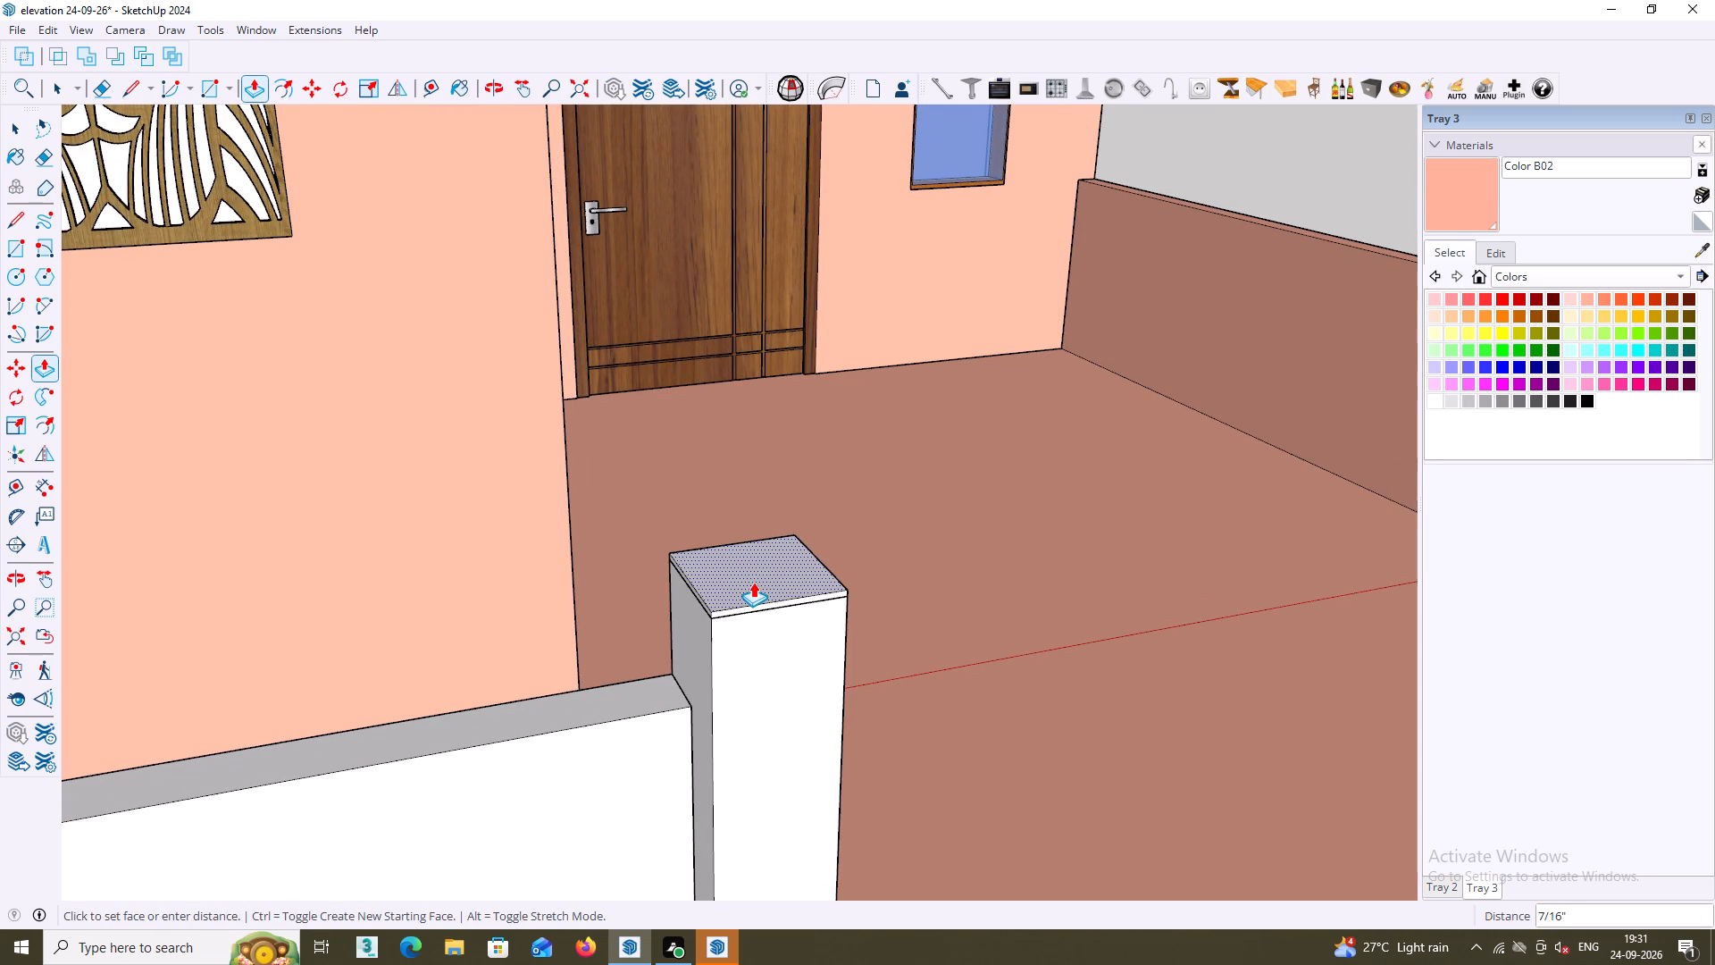
pyautogui.press('1')
pyautogui.press('Return')
pyautogui.keyDown('shift'); pyautogui.moveTo(744, 582); pyautogui.dragTo(424, 527, button='middle'); pyautogui.keyUp('shift')
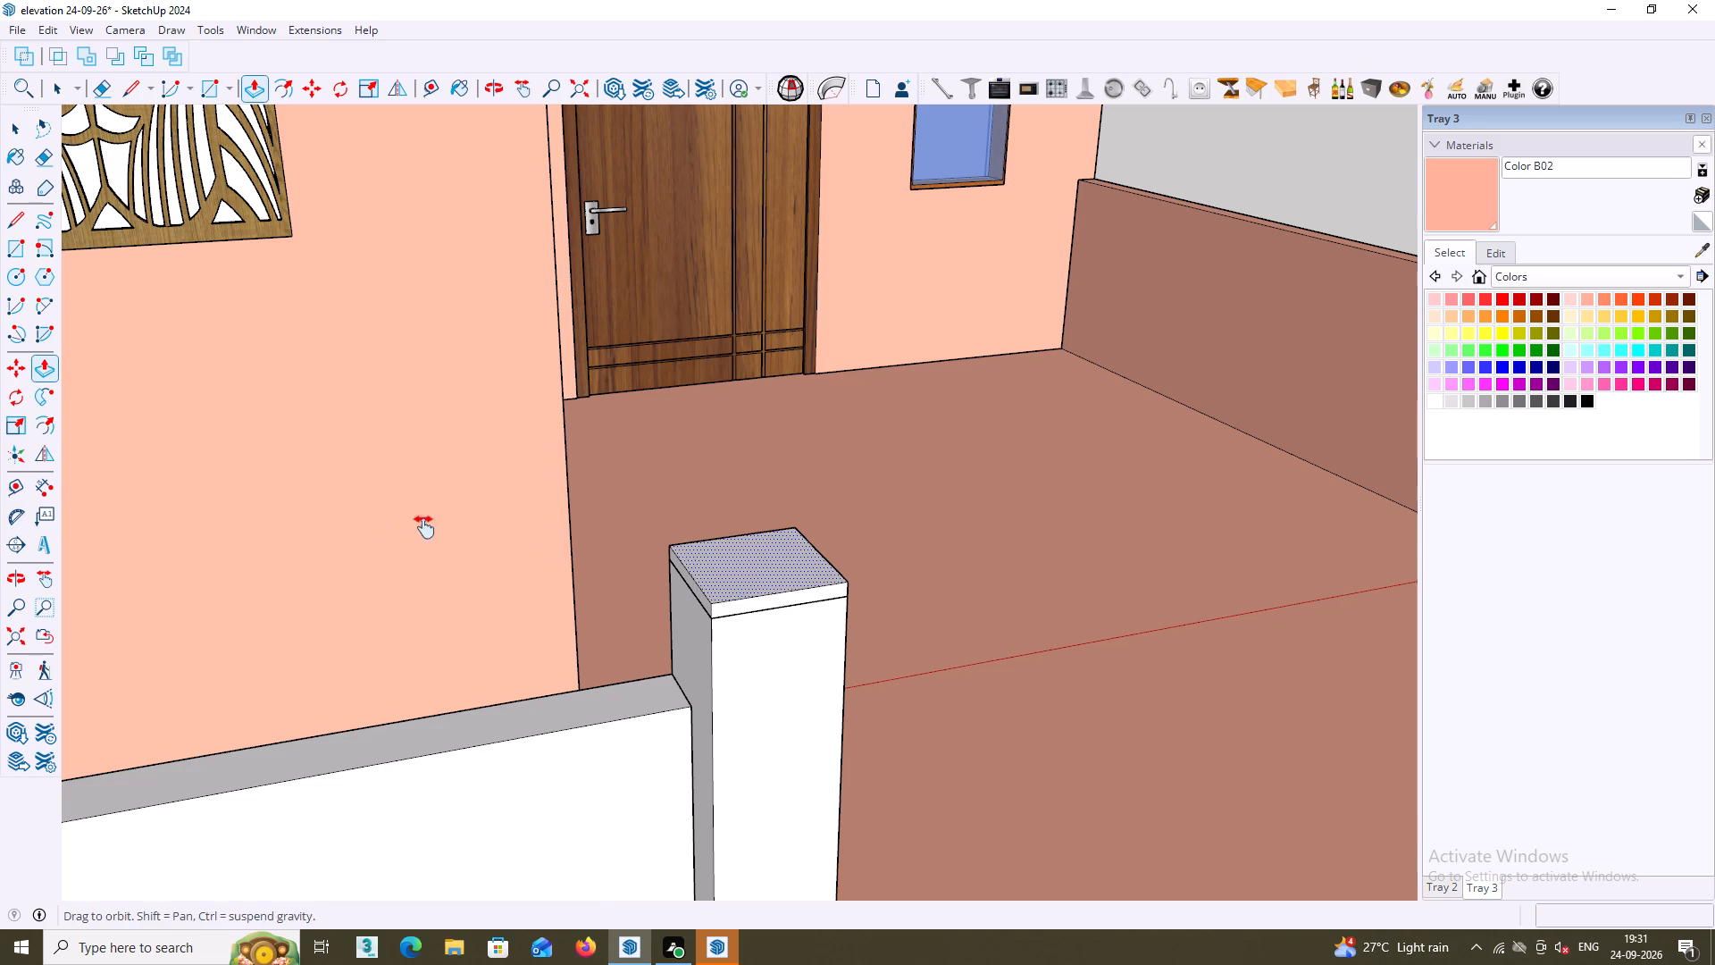
pyautogui.keyDown('shift'); pyautogui.moveTo(424, 527); pyautogui.dragTo(342, 522, button='middle'); pyautogui.keyUp('shift')
pyautogui.moveTo(744, 566); pyautogui.dragTo(531, 527, button='middle')
pyautogui.scroll(-5, 555, 540)
pyautogui.keyDown('shift'); pyautogui.moveTo(954, 590); pyautogui.dragTo(689, 559, button='middle'); pyautogui.keyUp('shift')
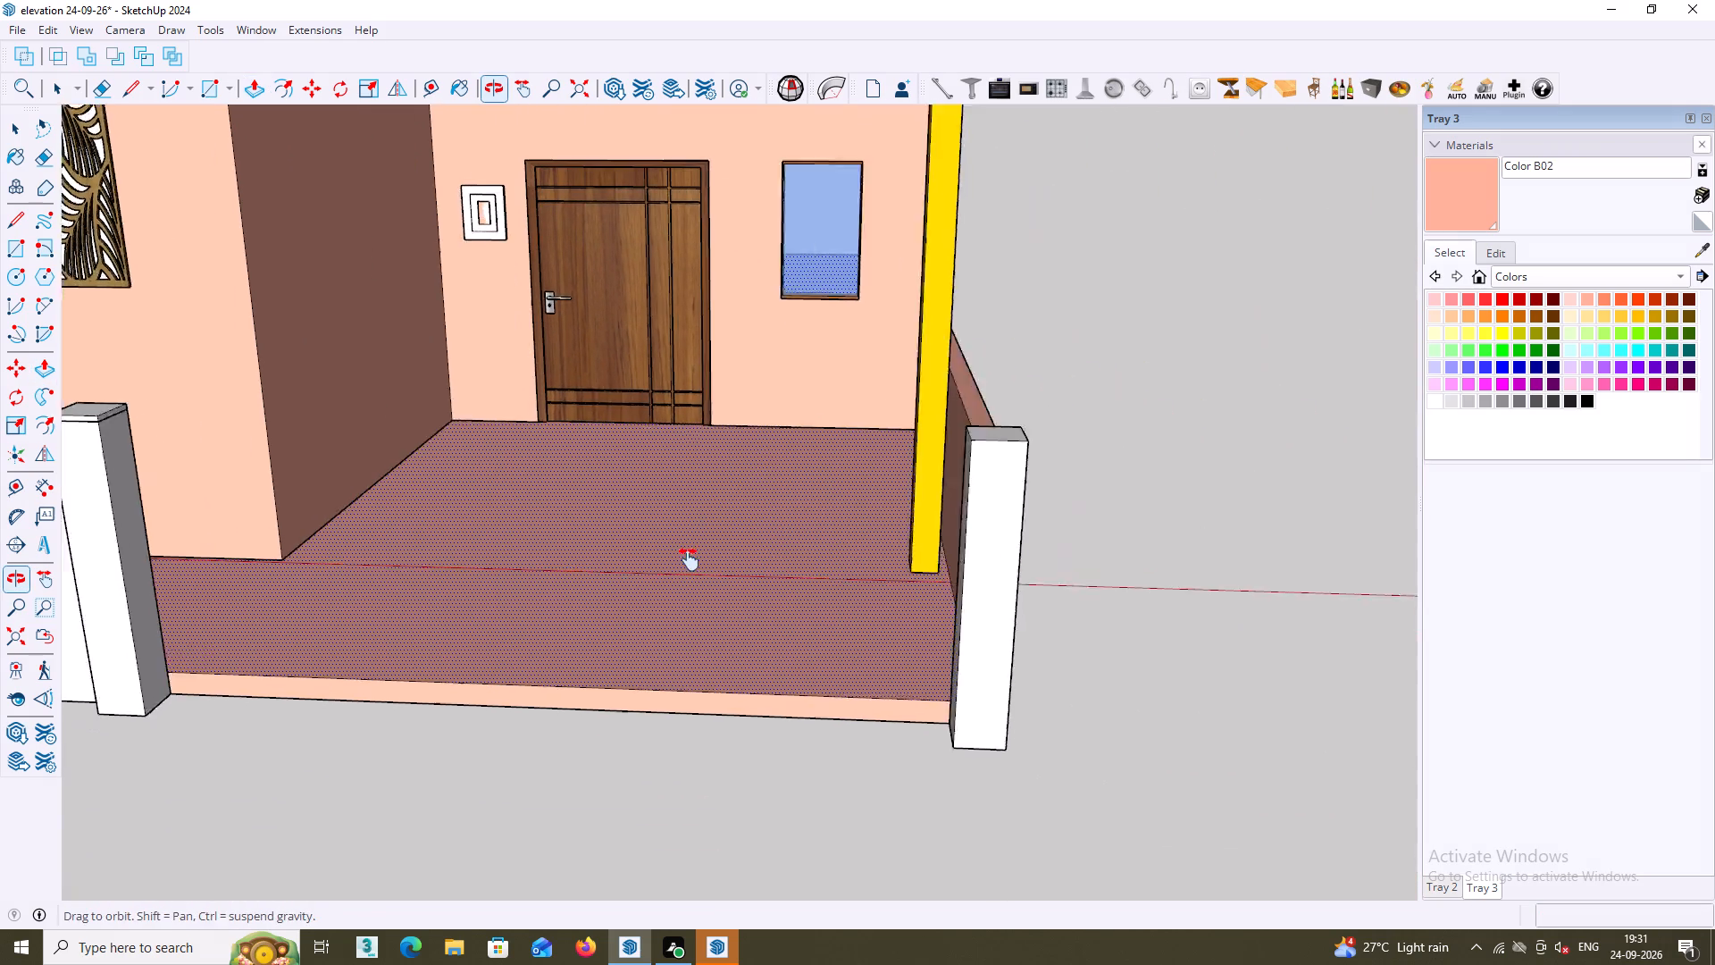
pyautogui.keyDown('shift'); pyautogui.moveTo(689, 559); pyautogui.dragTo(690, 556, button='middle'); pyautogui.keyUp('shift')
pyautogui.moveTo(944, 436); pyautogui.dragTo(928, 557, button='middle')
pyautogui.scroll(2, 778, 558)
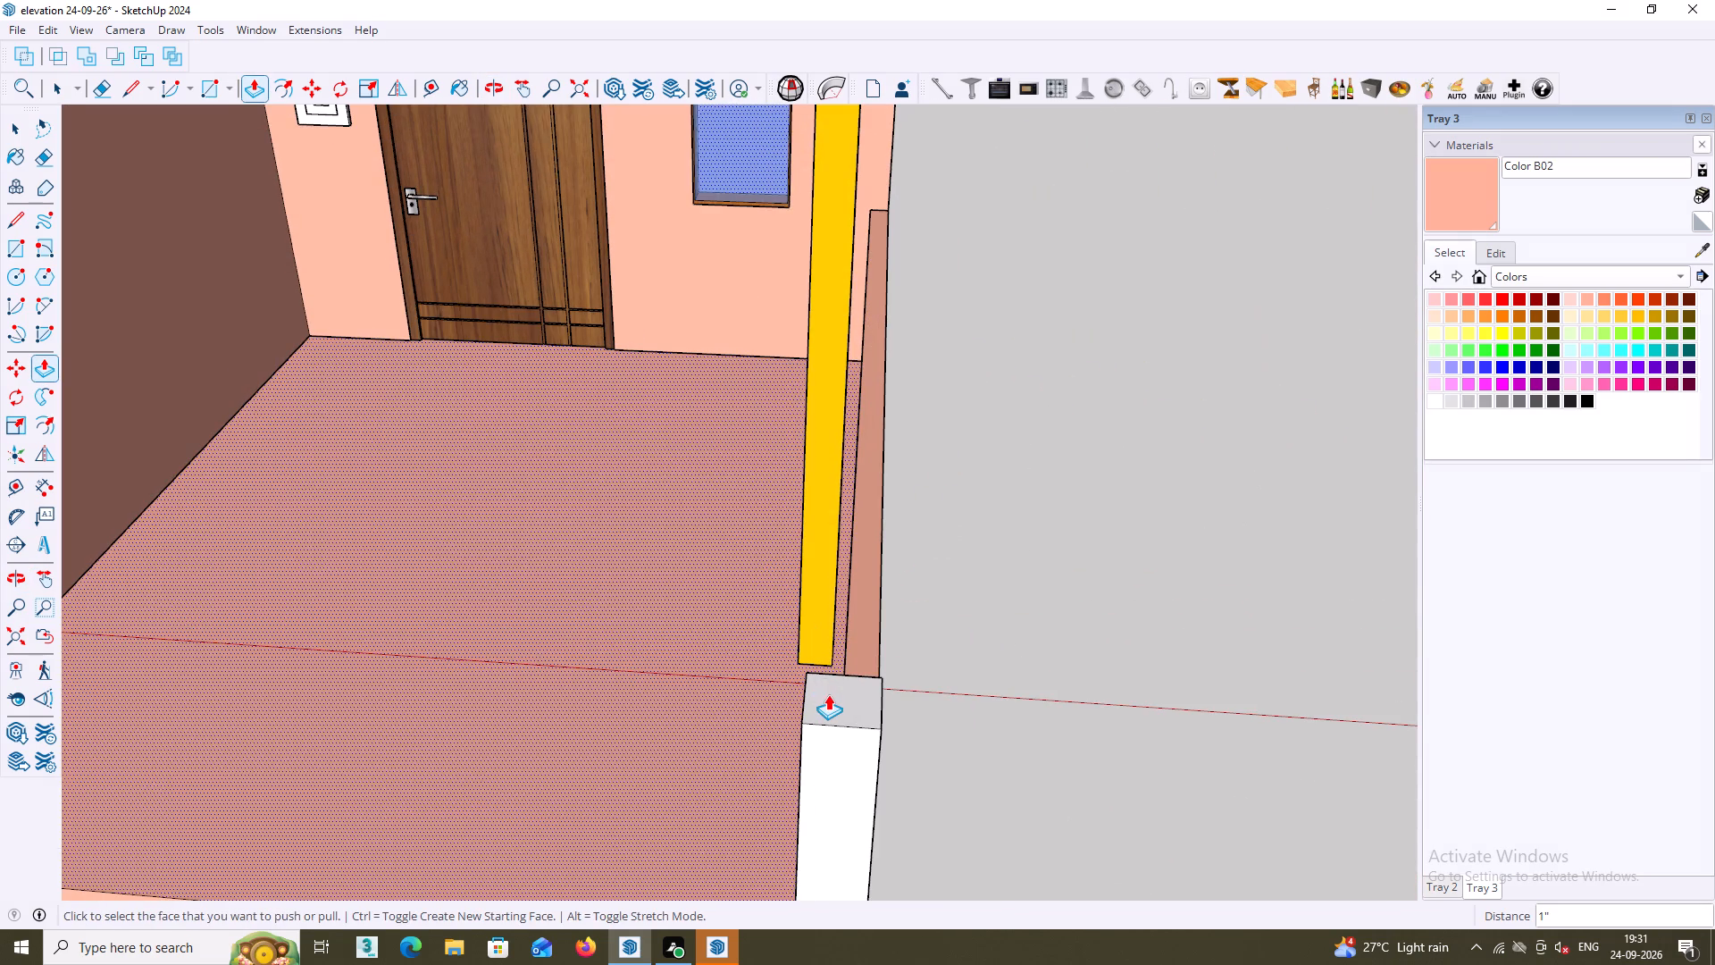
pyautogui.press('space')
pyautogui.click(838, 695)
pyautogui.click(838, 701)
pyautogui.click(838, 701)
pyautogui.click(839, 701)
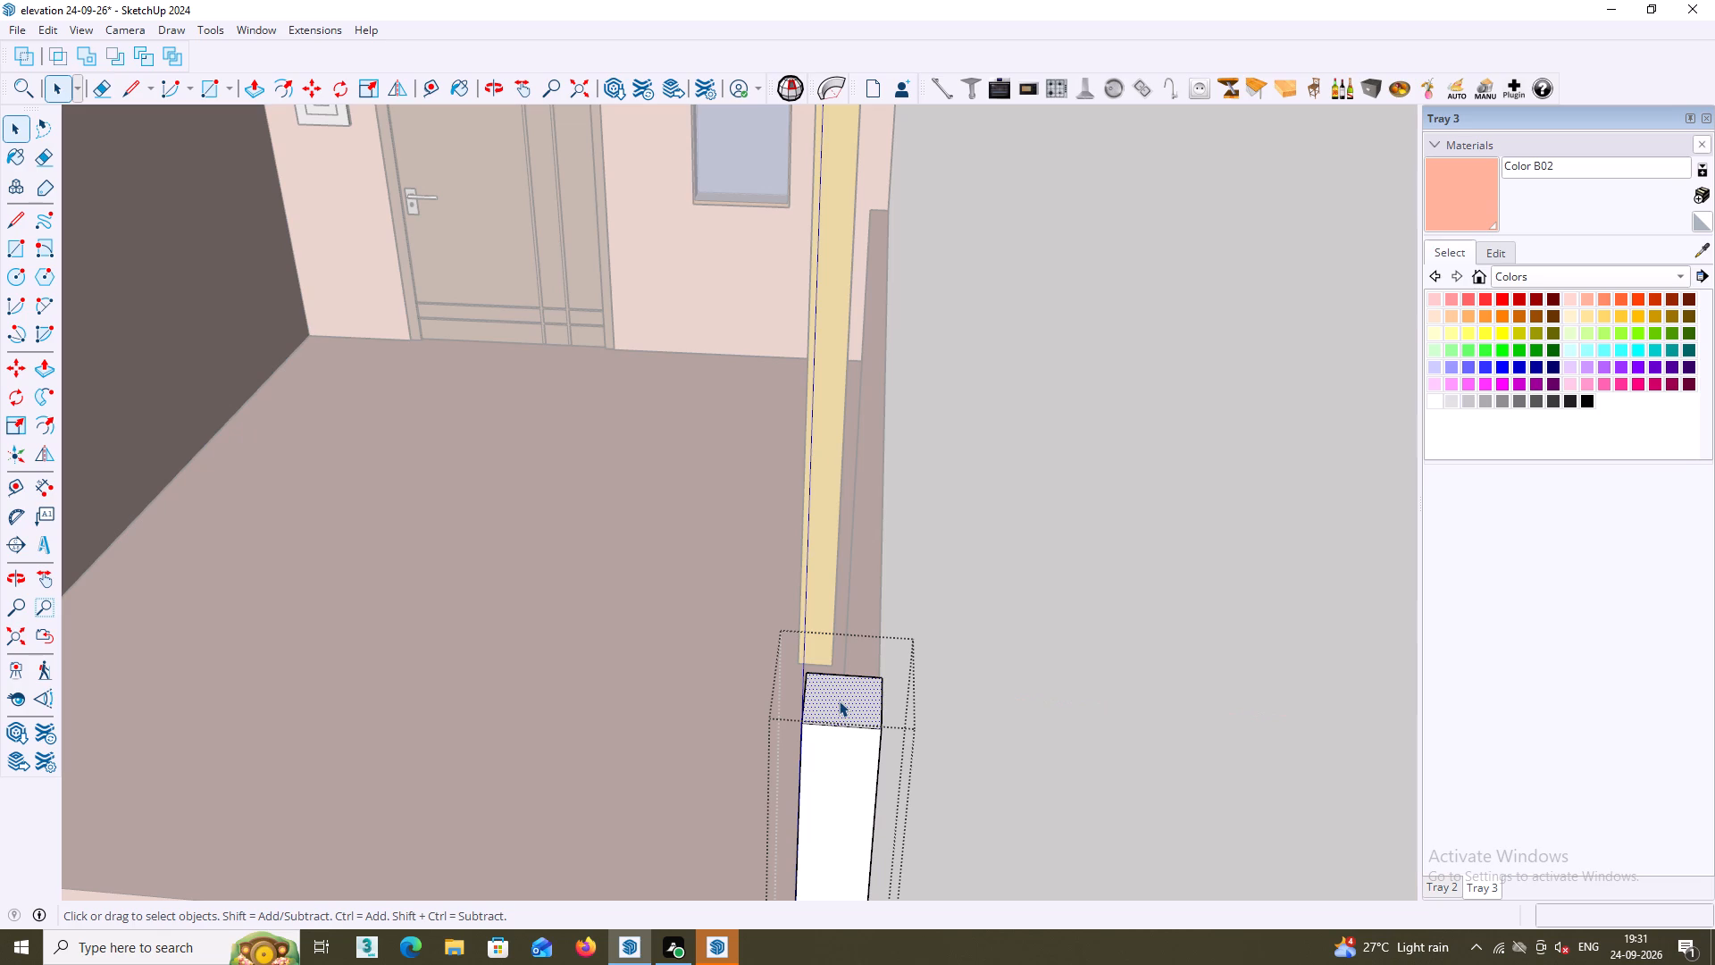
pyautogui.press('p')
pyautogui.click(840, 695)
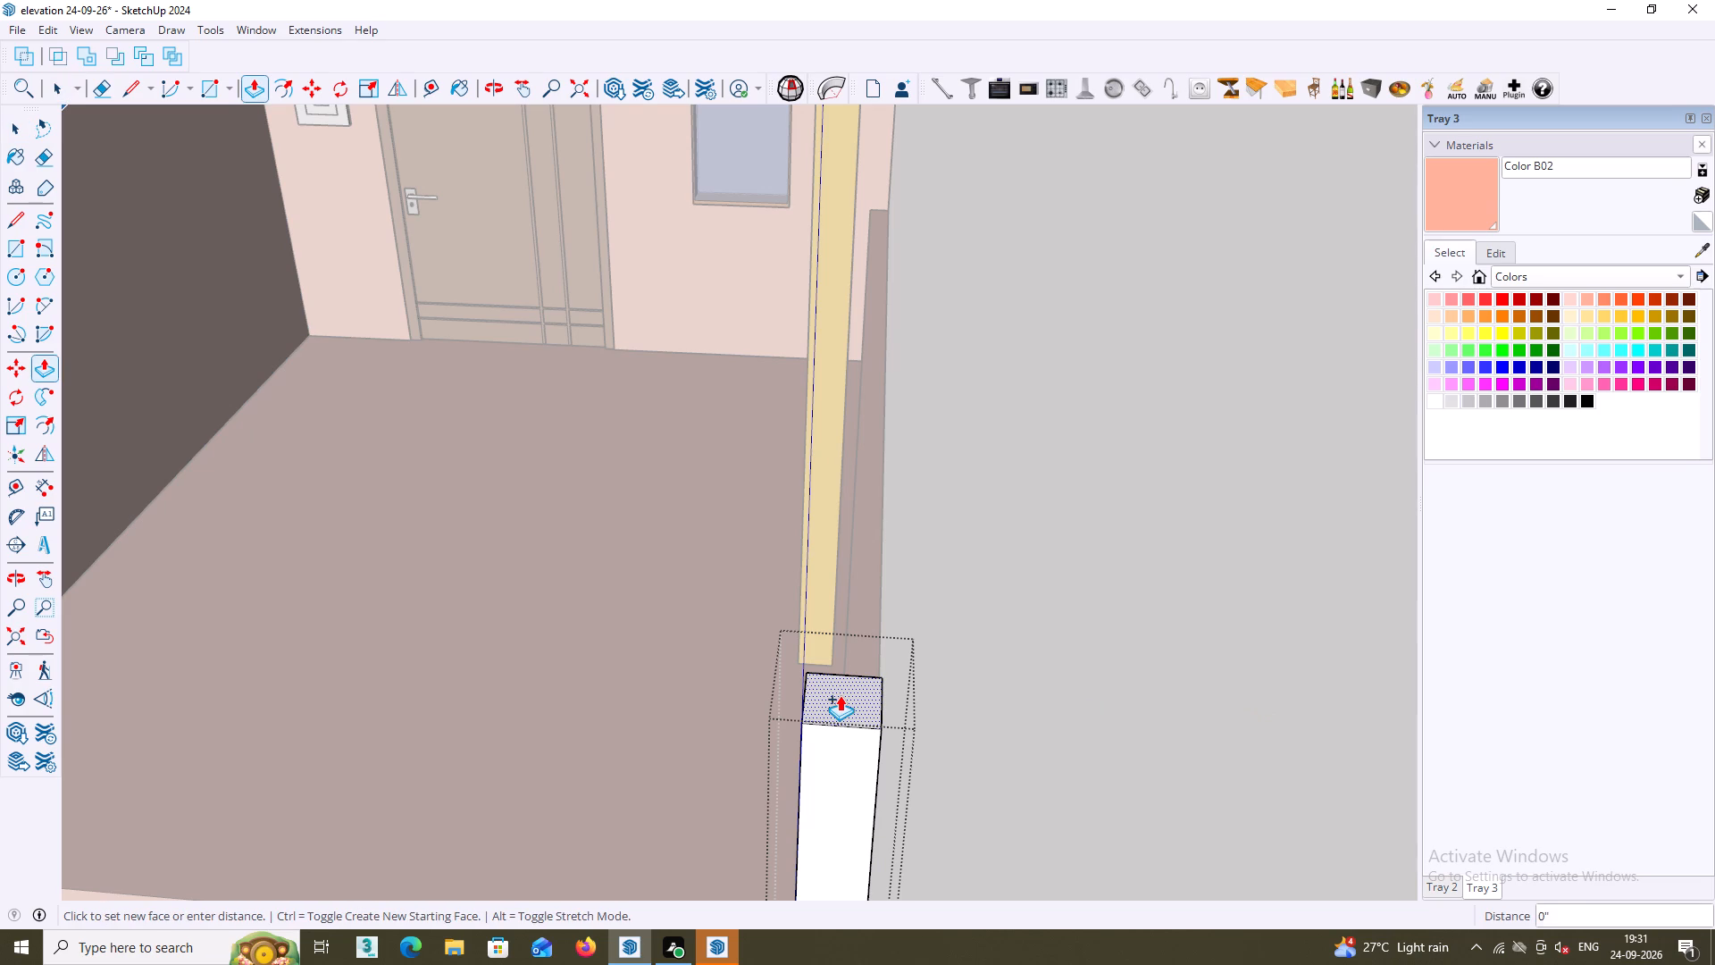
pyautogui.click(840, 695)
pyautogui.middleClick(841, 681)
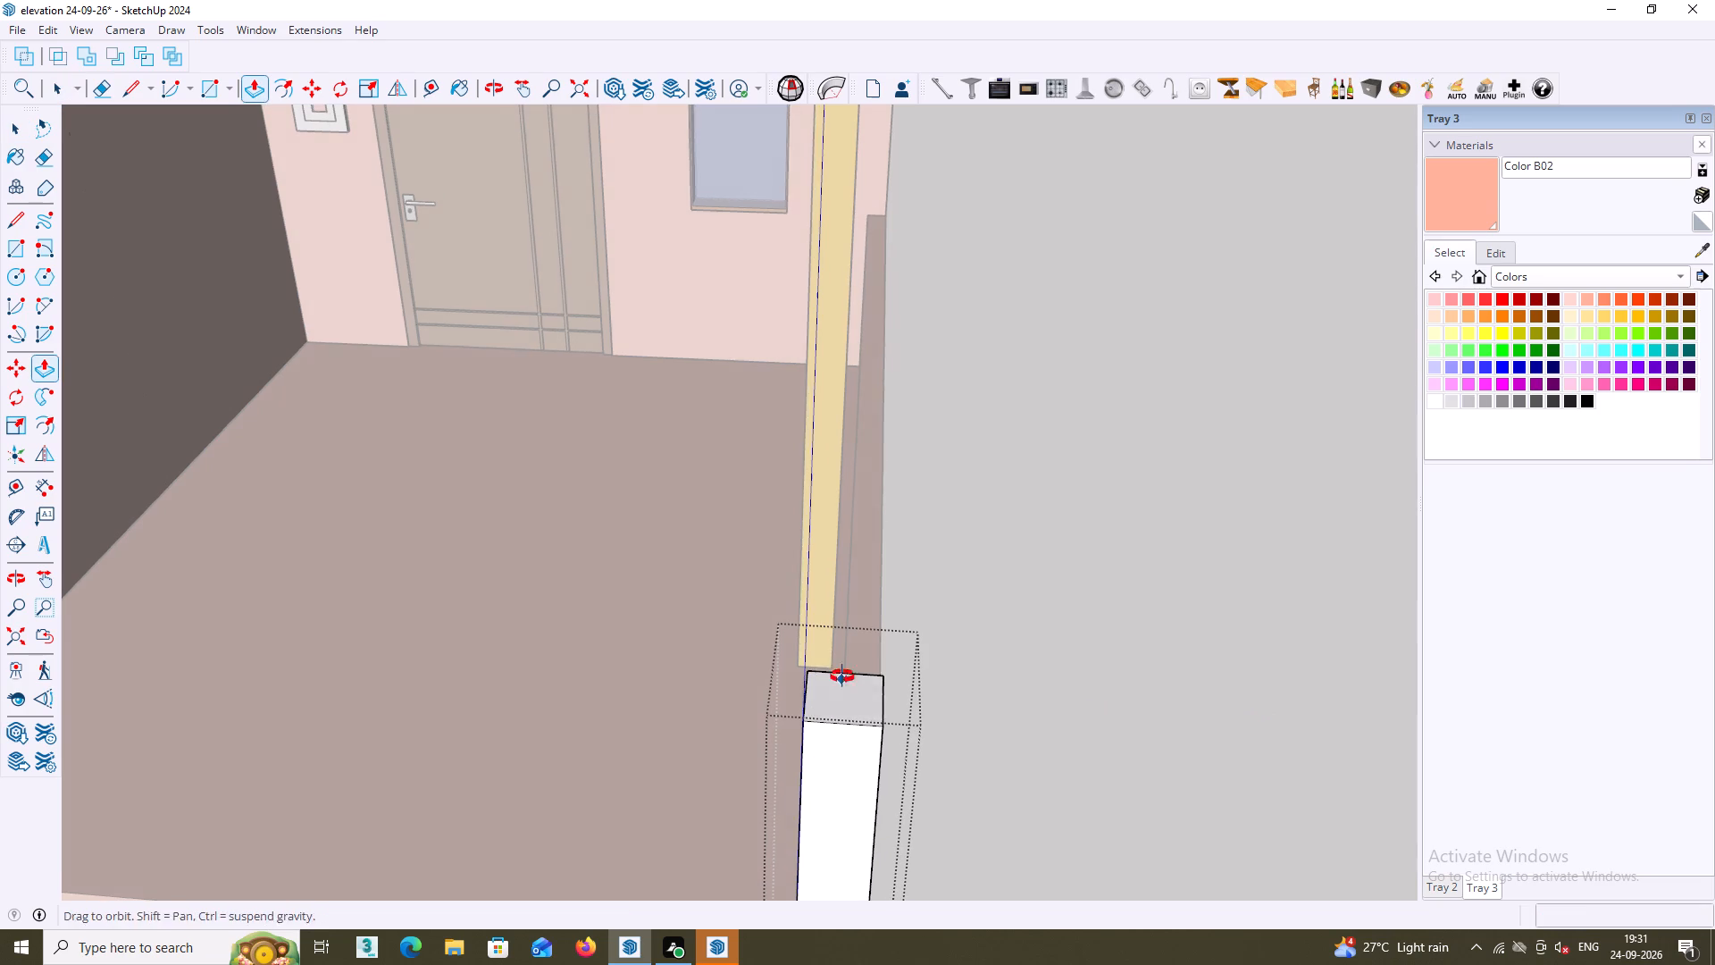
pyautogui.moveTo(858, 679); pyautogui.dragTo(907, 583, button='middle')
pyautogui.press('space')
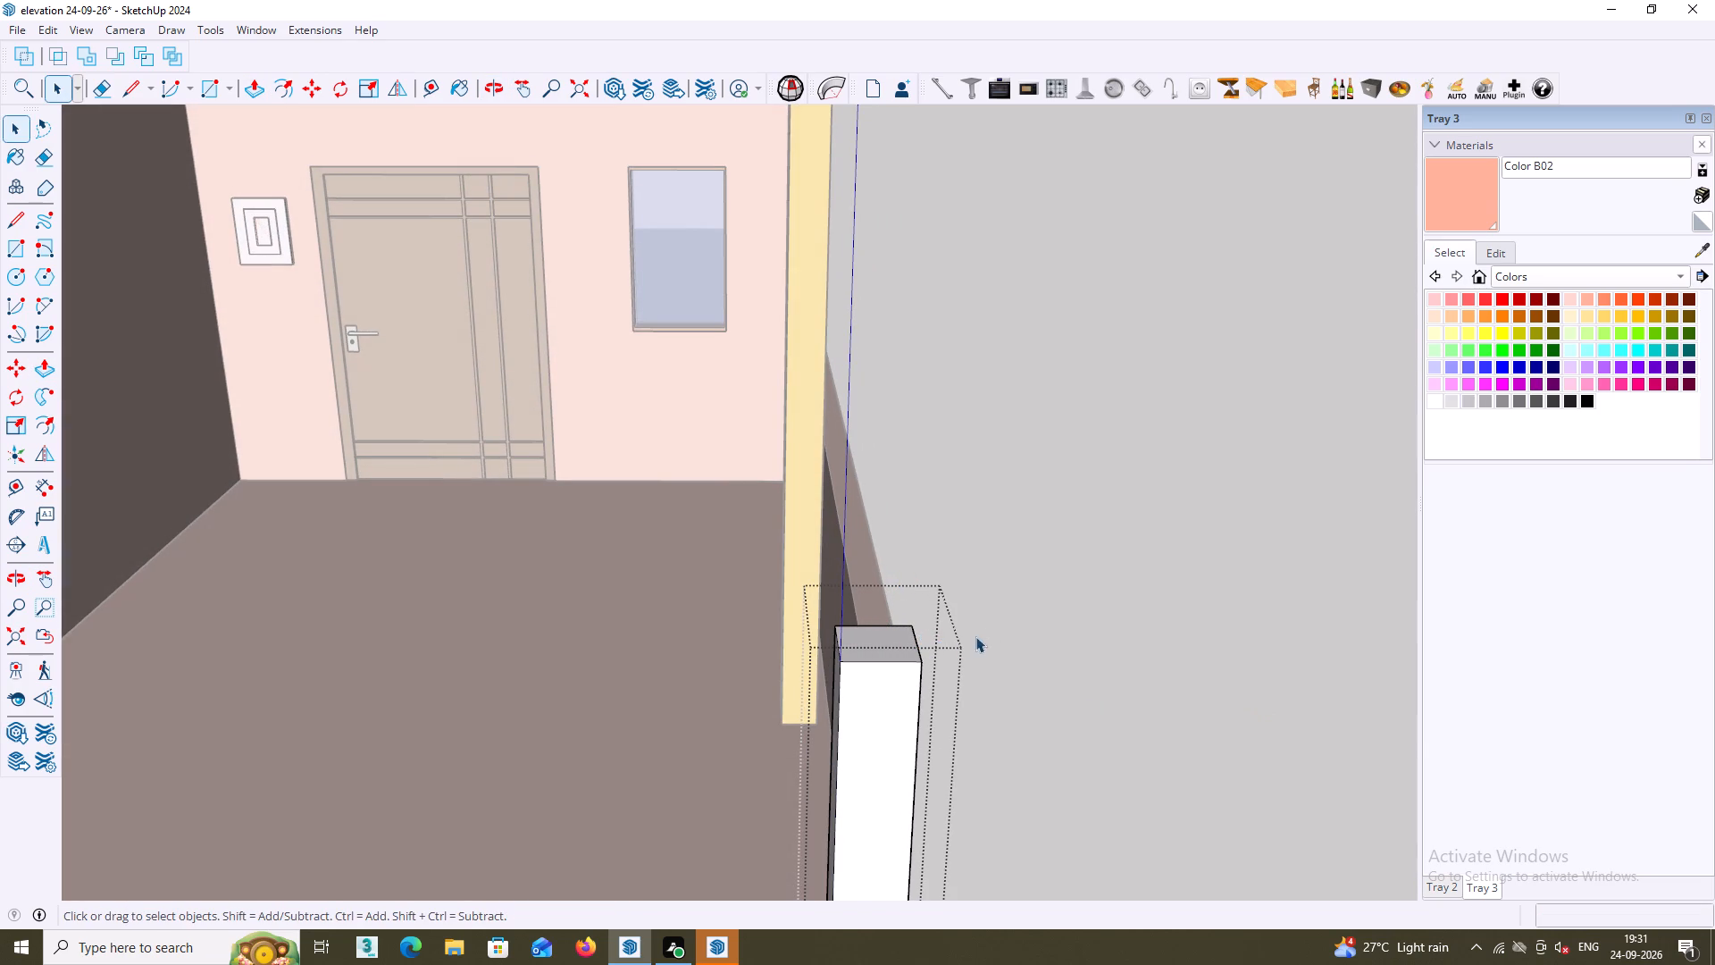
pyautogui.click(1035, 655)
# Extrude the top face of the white post at the side parapet's end upward 1" as a separate cap, inside its group.
pyautogui.scroll(2, 870, 627)
pyautogui.doubleClick(893, 657)
pyautogui.doubleClick(892, 651)
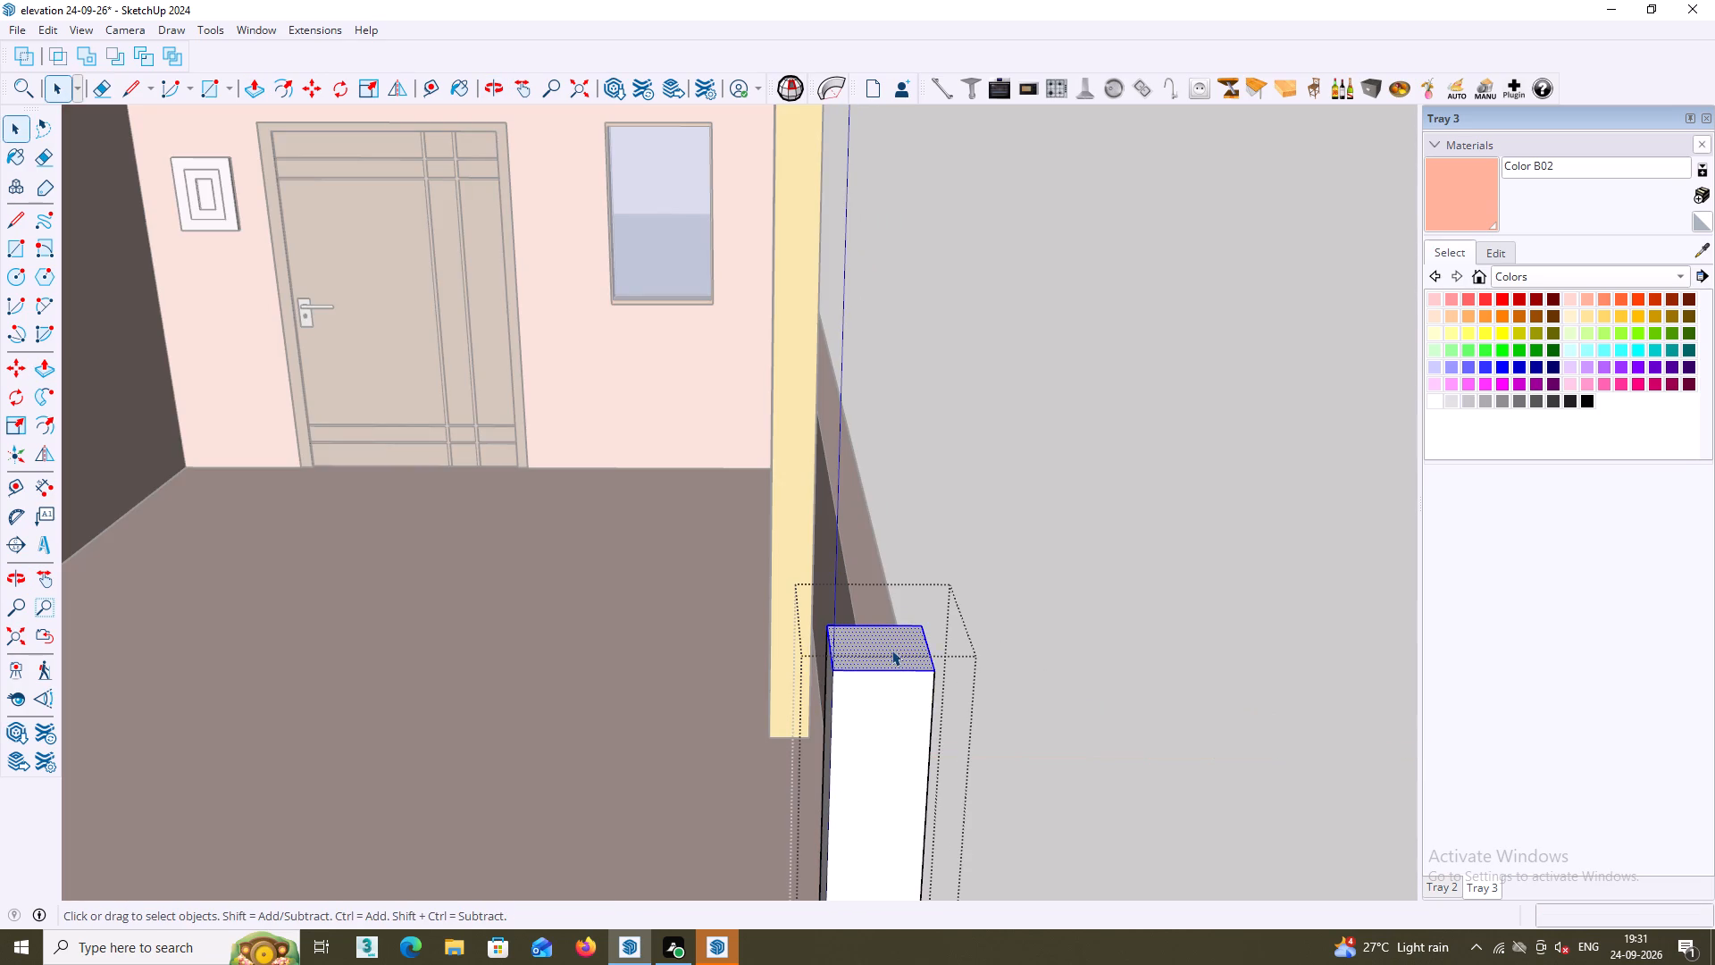
pyautogui.press('p')
pyautogui.click(891, 646)
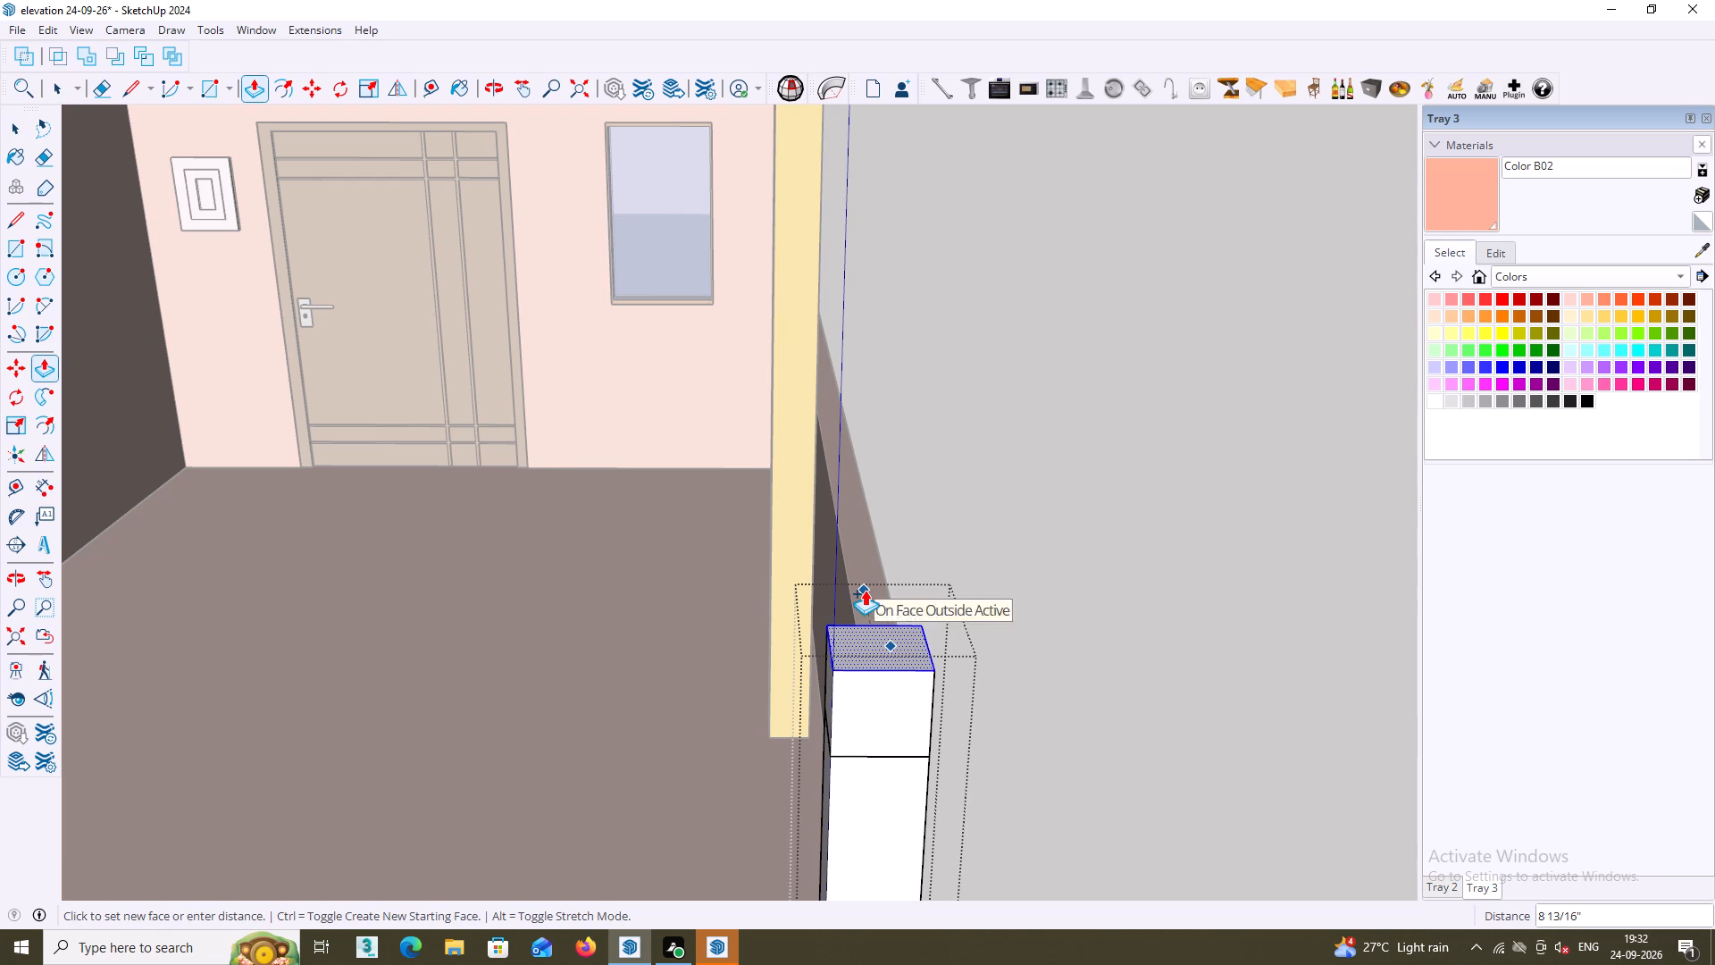
pyautogui.press('Escape')
pyautogui.click(866, 649)
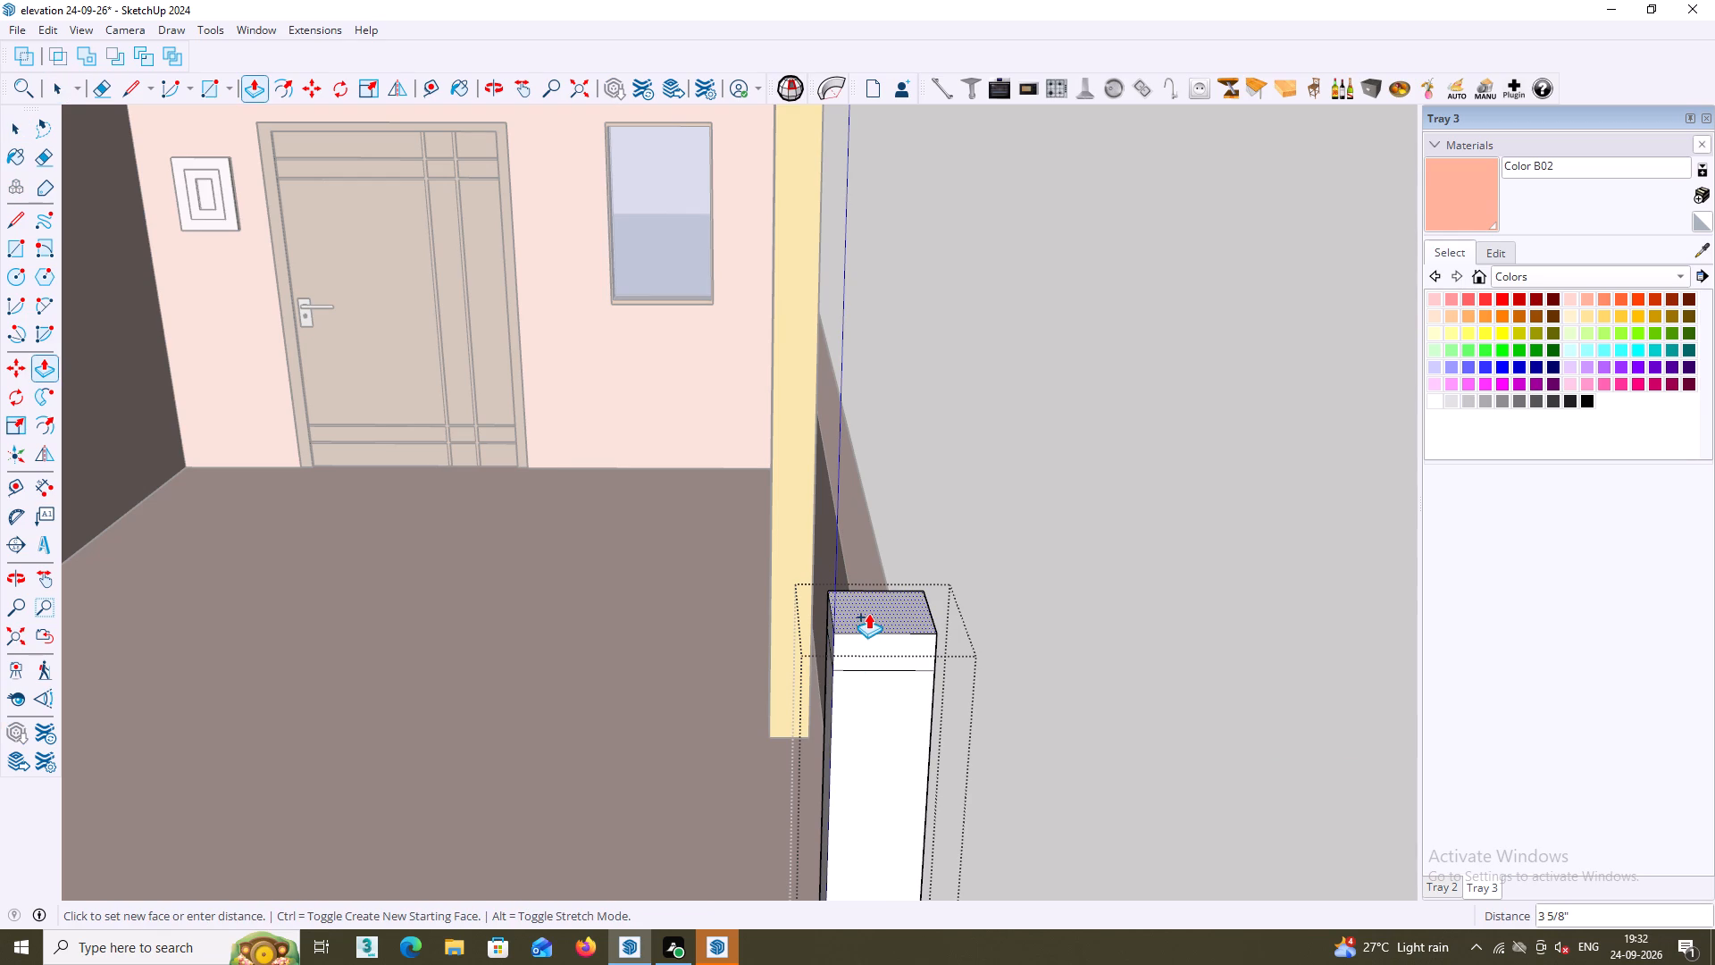
pyautogui.press('1')
pyautogui.press('Return')
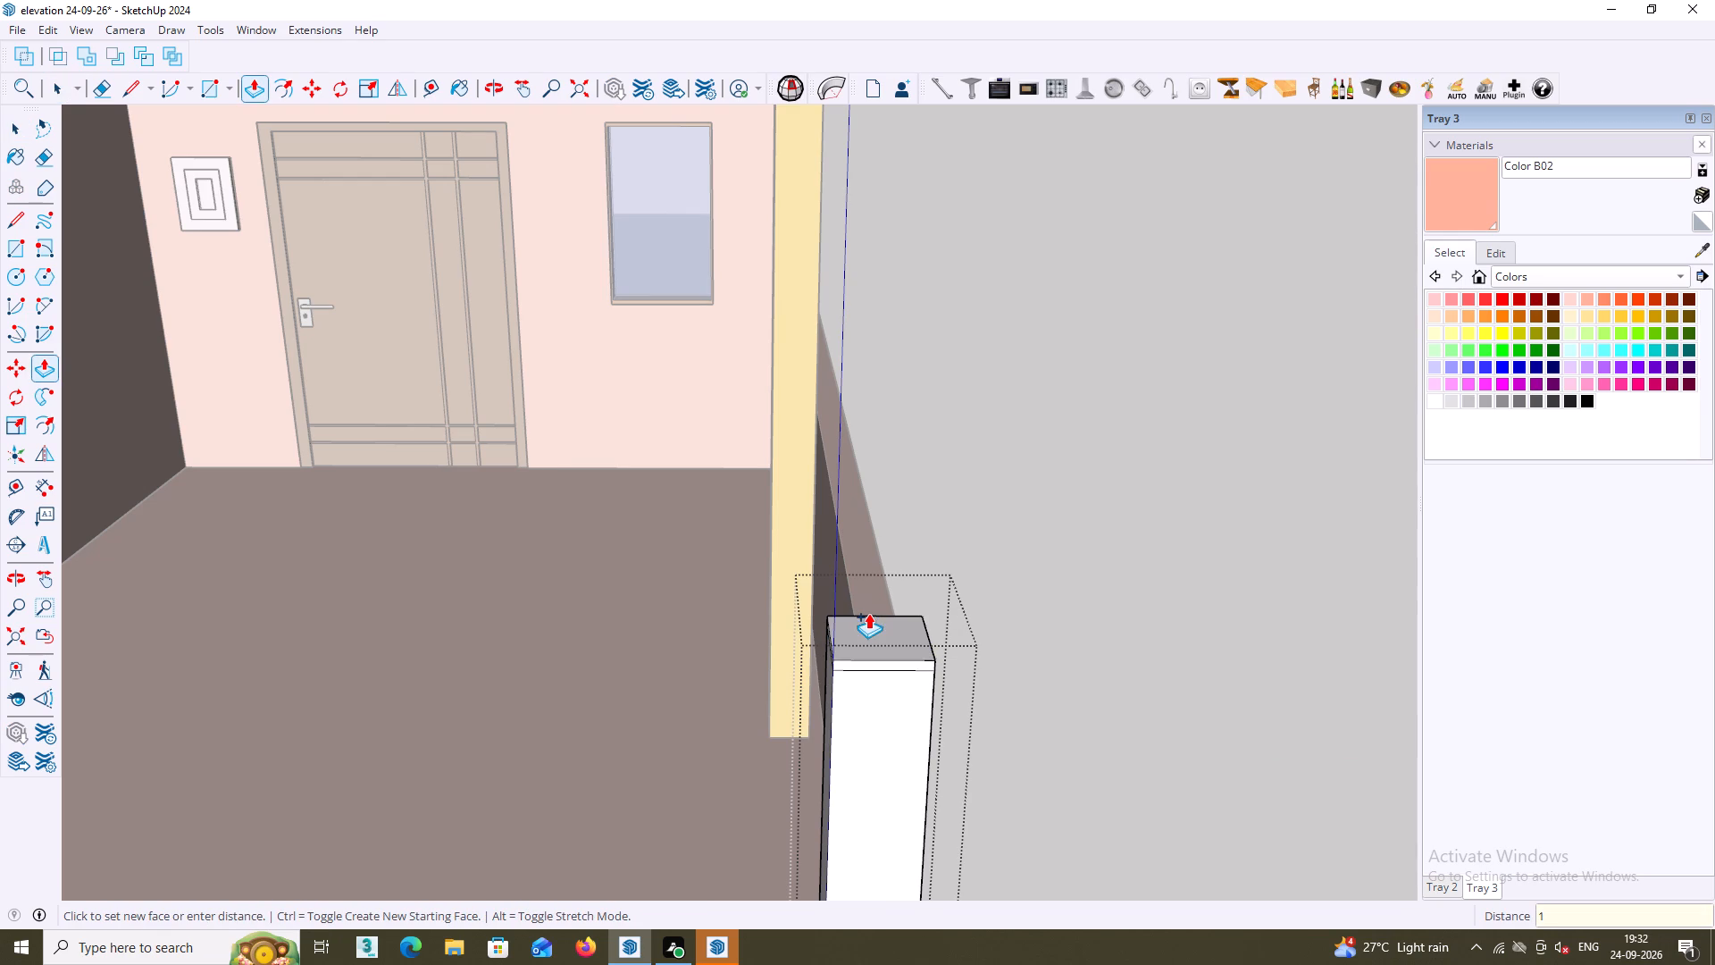
pyautogui.middleClick(868, 613)
pyautogui.scroll(-2, 868, 613)
pyautogui.moveTo(973, 670); pyautogui.dragTo(1168, 566, button='middle')
pyautogui.press('space')
pyautogui.click(1264, 281)
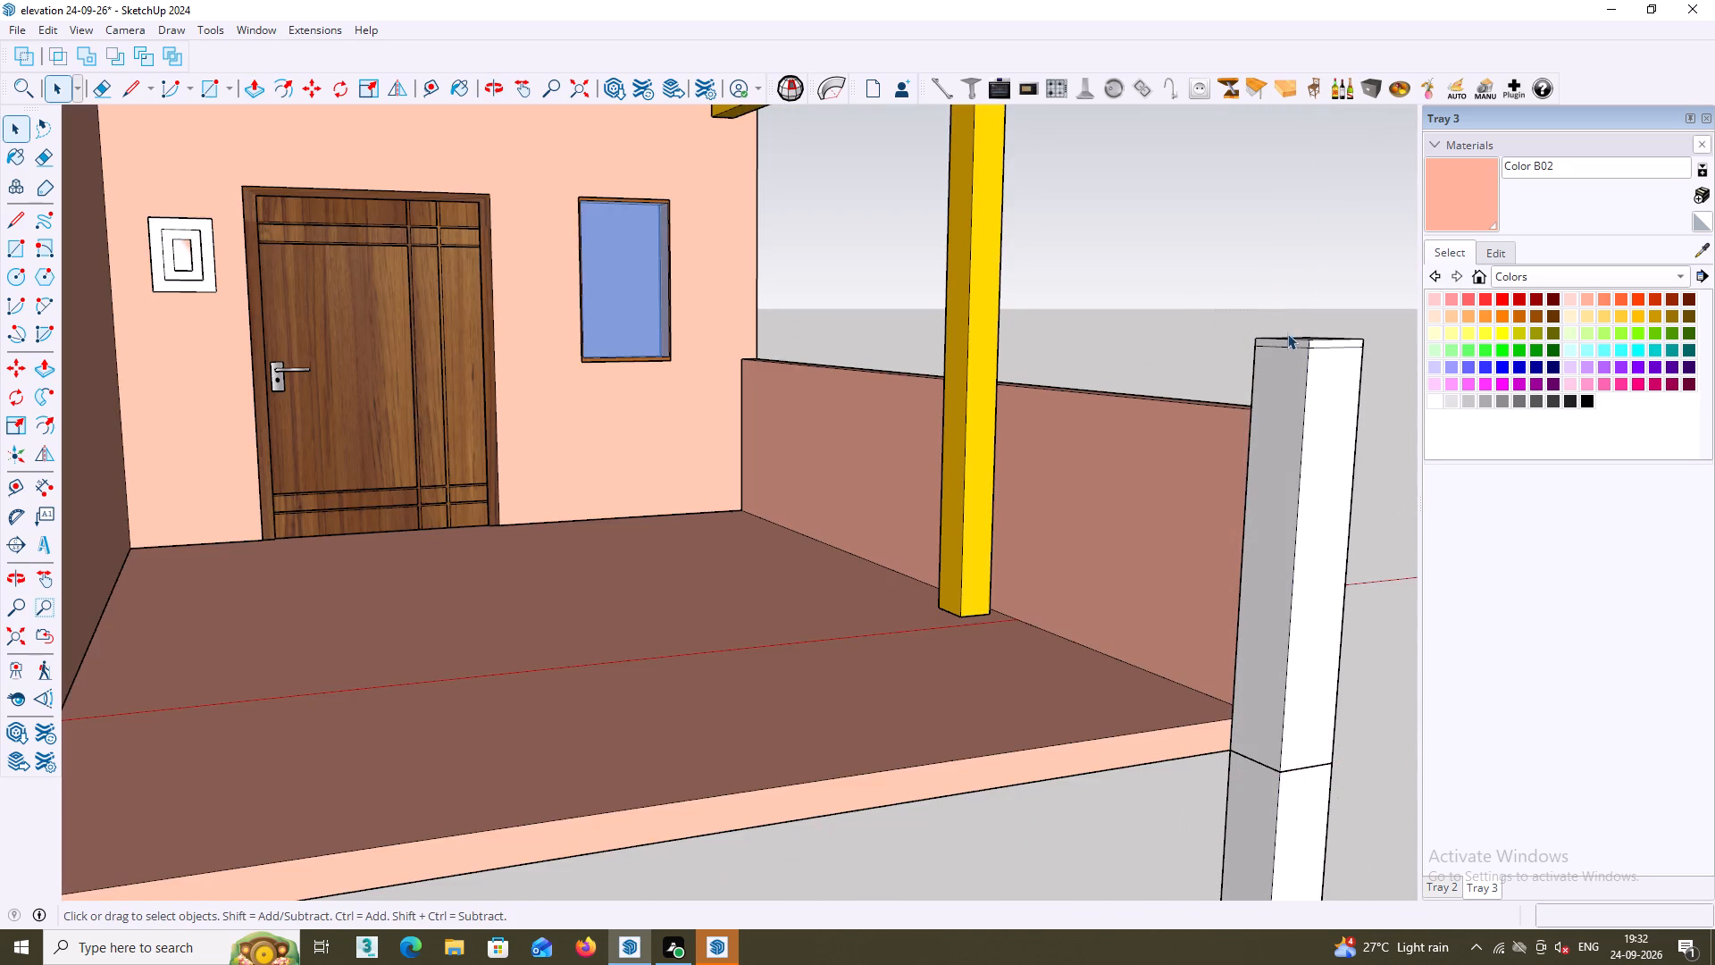
# Open the group of the post at the side parapet's end and select the front face of its cap.
pyautogui.keyDown('shift'); pyautogui.moveTo(1292, 344); pyautogui.dragTo(1100, 451, button='middle'); pyautogui.keyUp('shift')
pyautogui.scroll(2, 1197, 477)
pyautogui.moveTo(1192, 458); pyautogui.dragTo(1112, 616, button='middle')
pyautogui.moveTo(989, 659); pyautogui.dragTo(1026, 550, button='middle')
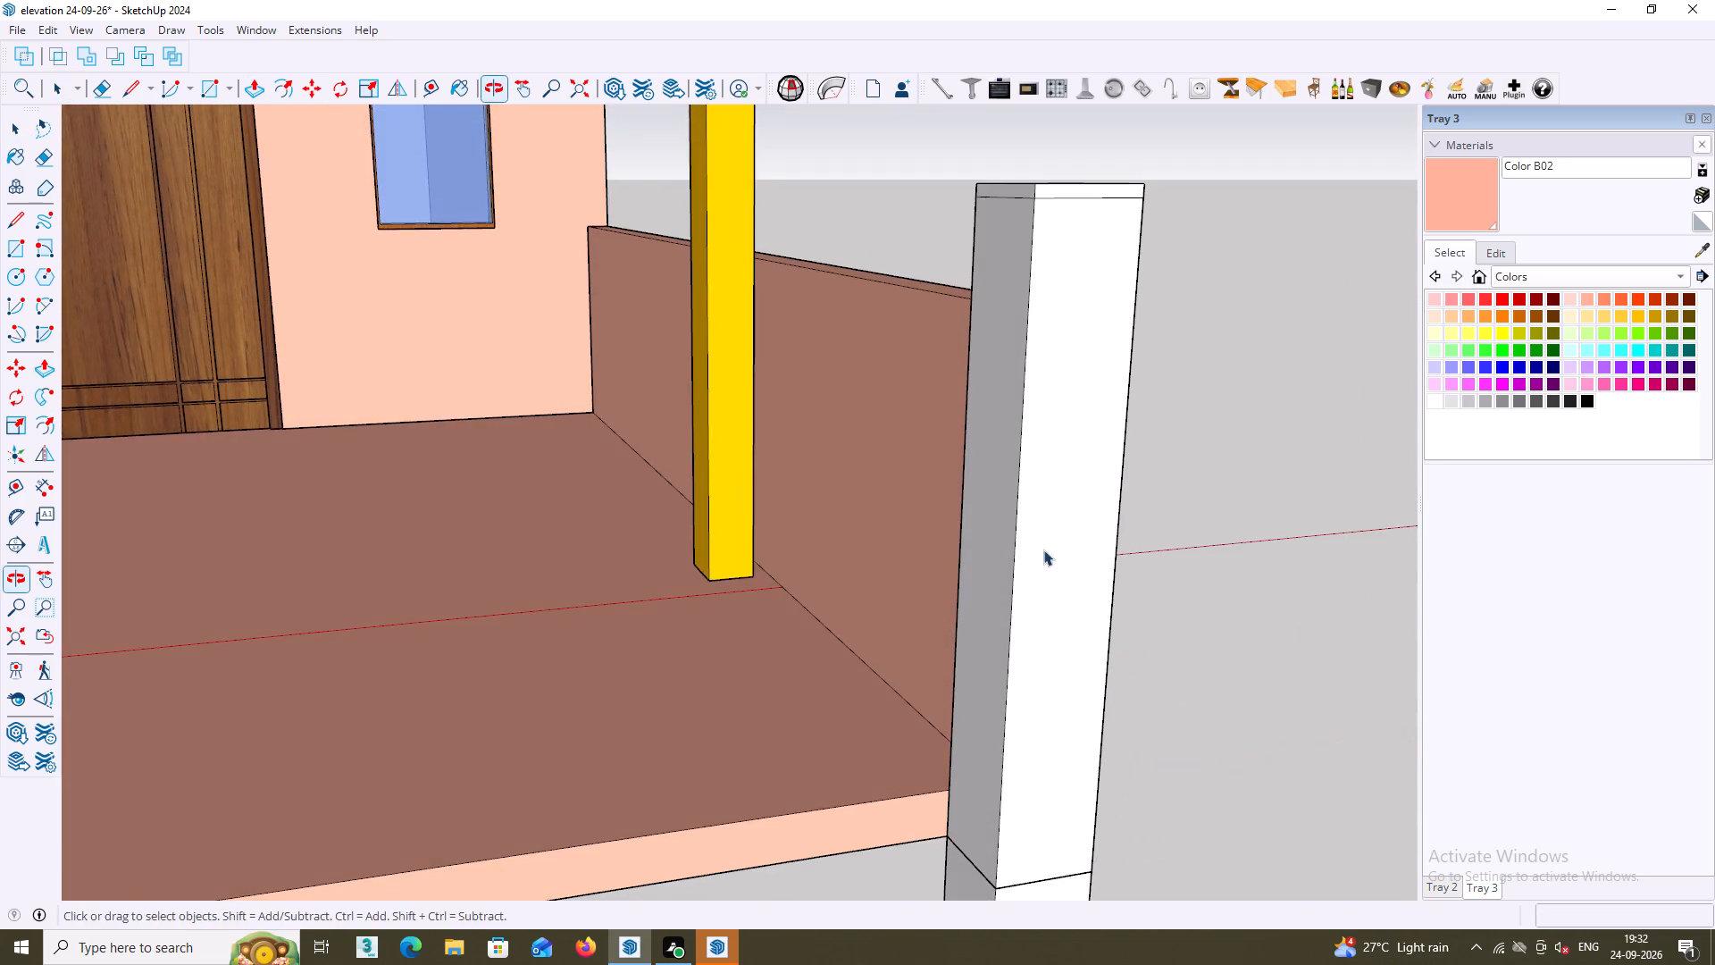
pyautogui.moveTo(1060, 494); pyautogui.dragTo(1054, 639, button='middle')
pyautogui.scroll(7, 1073, 314)
pyautogui.click(1088, 297)
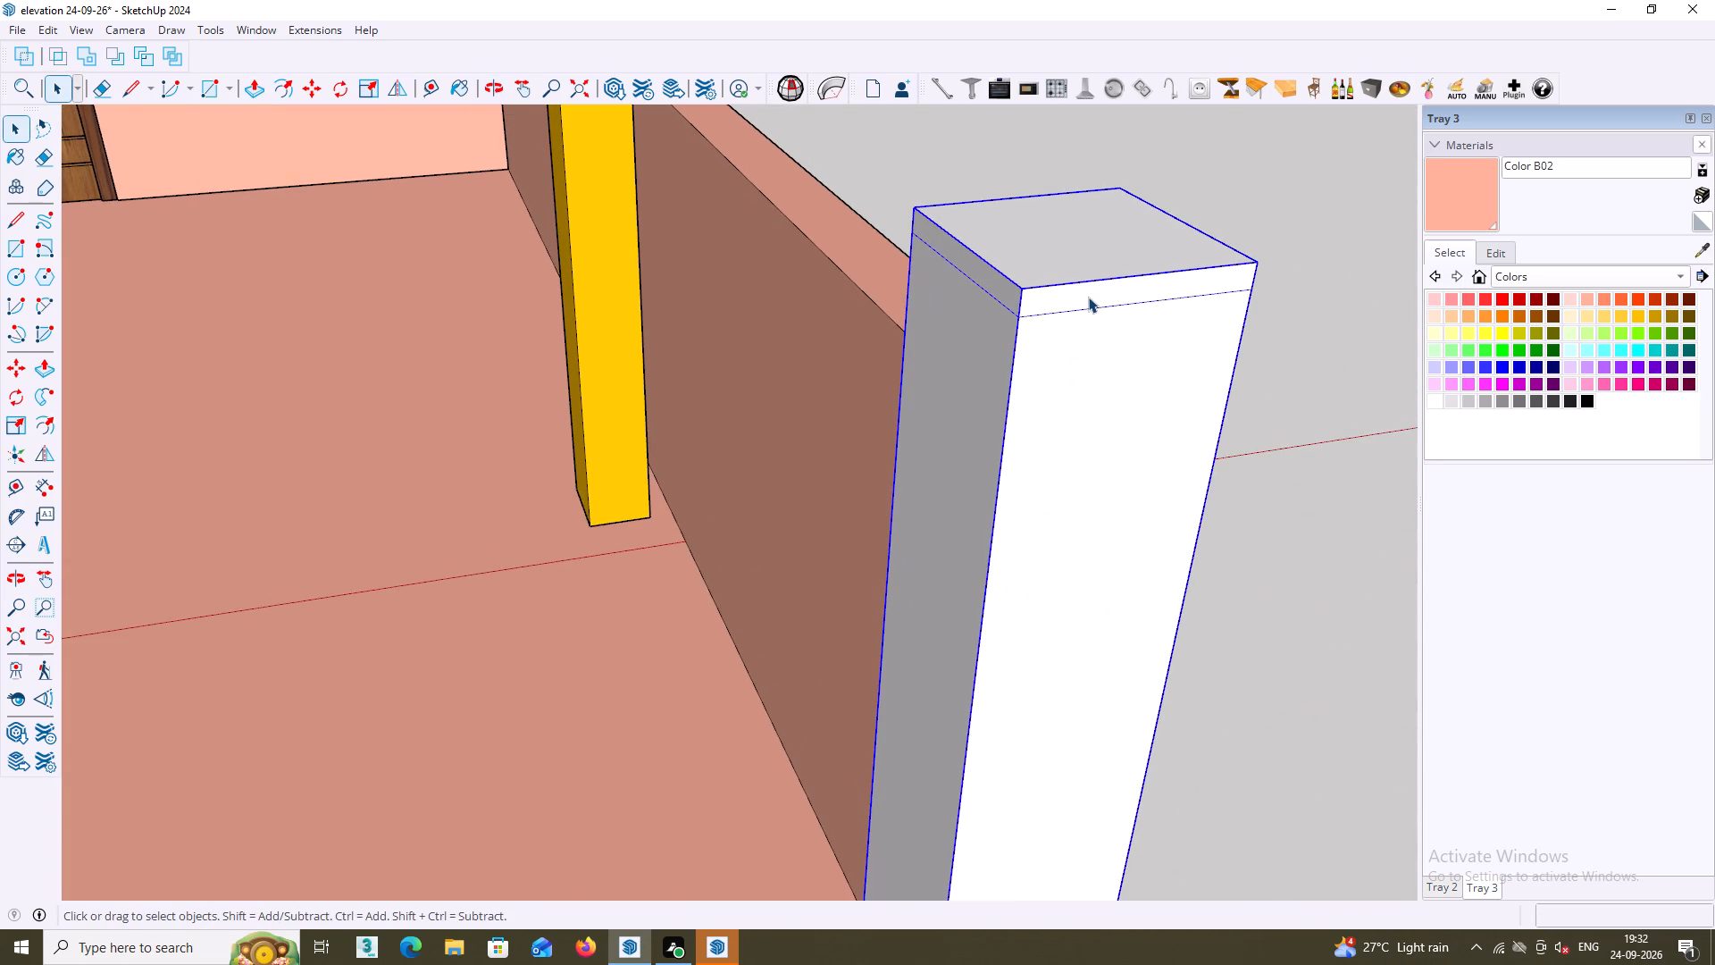
pyautogui.tripleClick(1088, 297)
pyautogui.doubleClick(1090, 294)
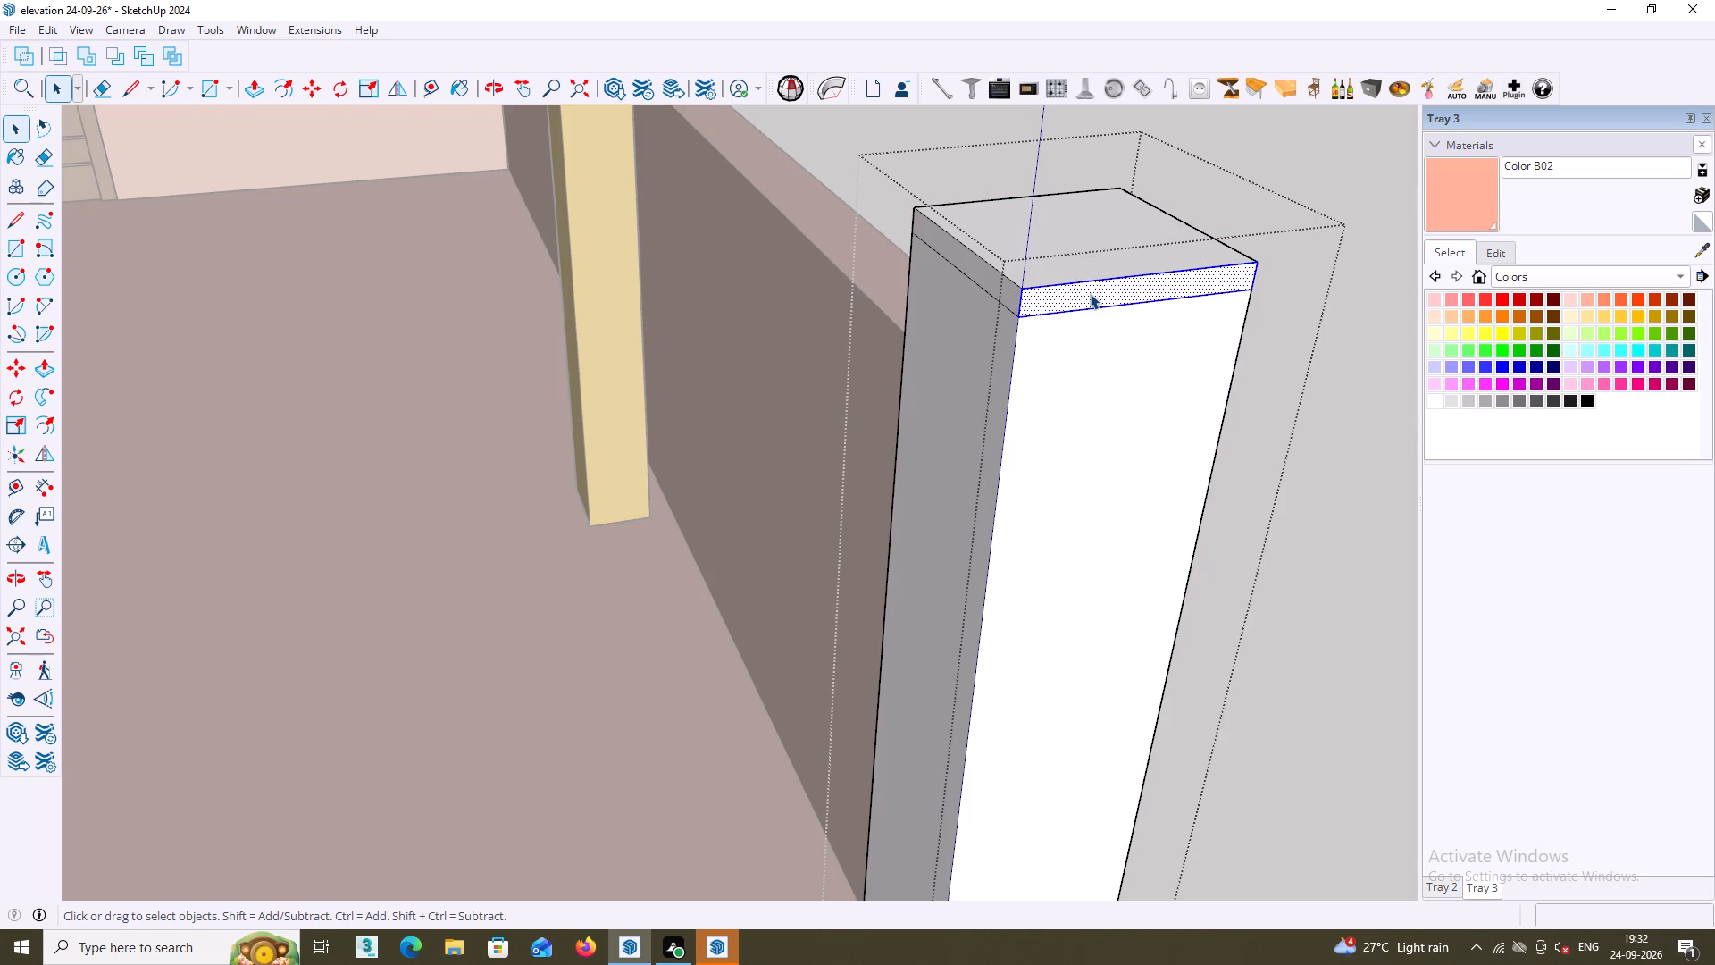
# Extrude the front face of the side parapet post's cap outward 1" and repeat this on the adjacent flush side face.
pyautogui.press('p')
pyautogui.click(1090, 293)
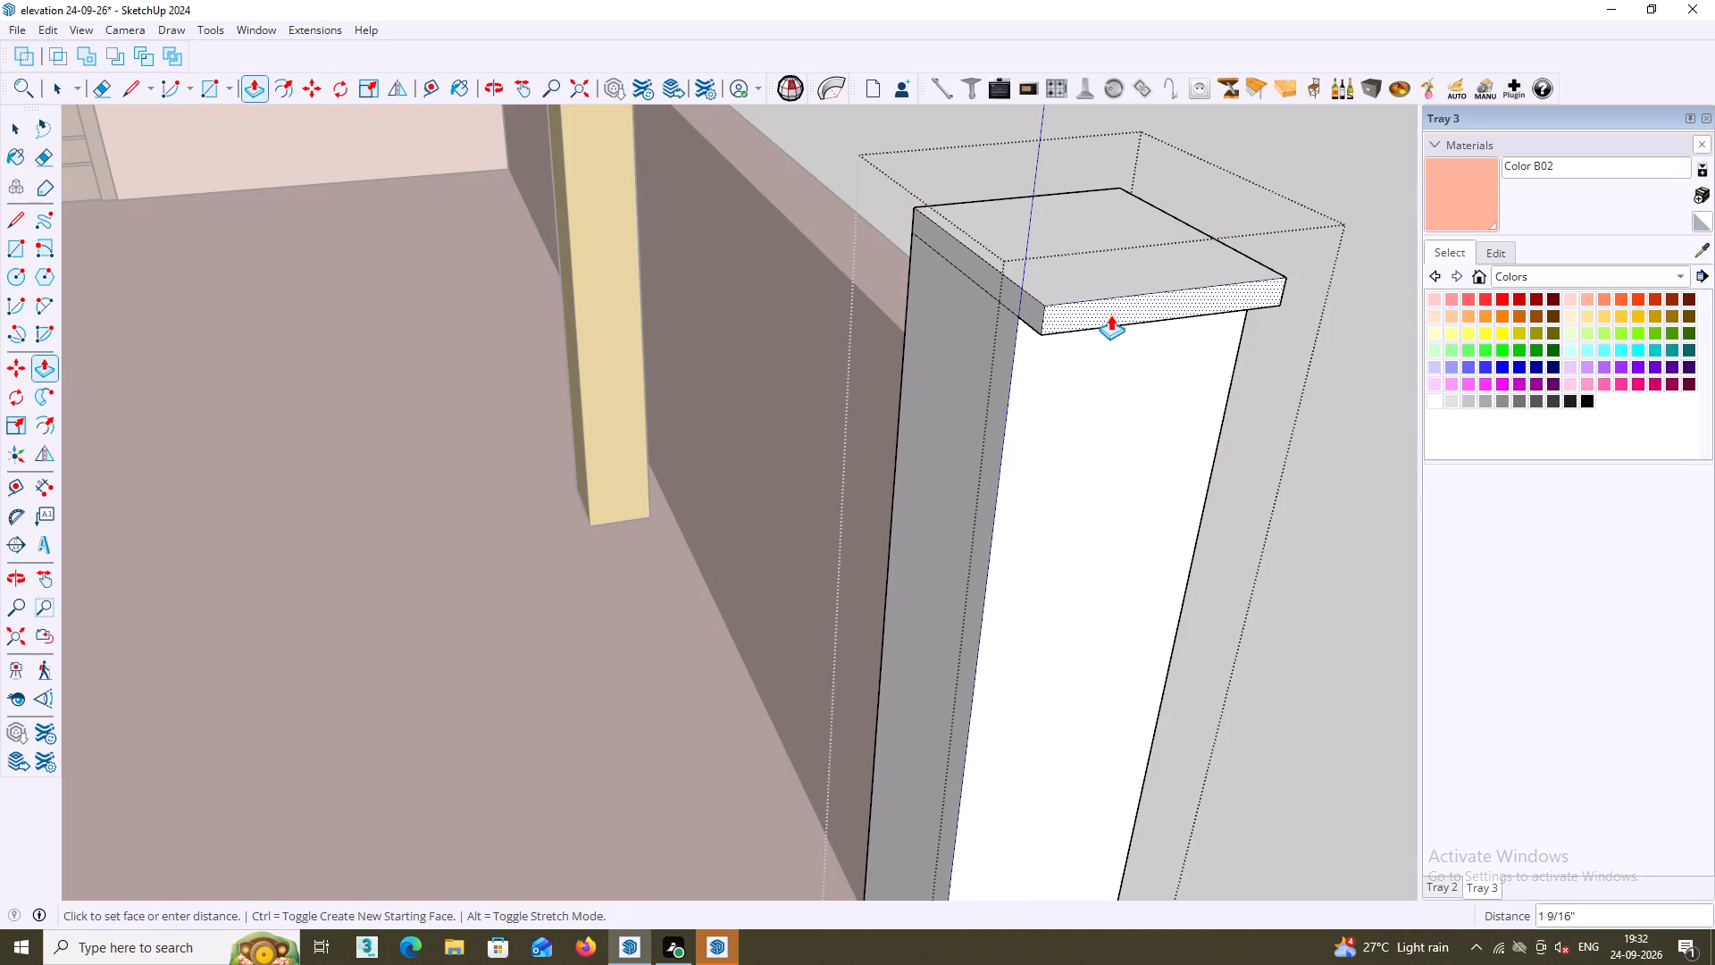
pyautogui.press('1')
pyautogui.press('Return')
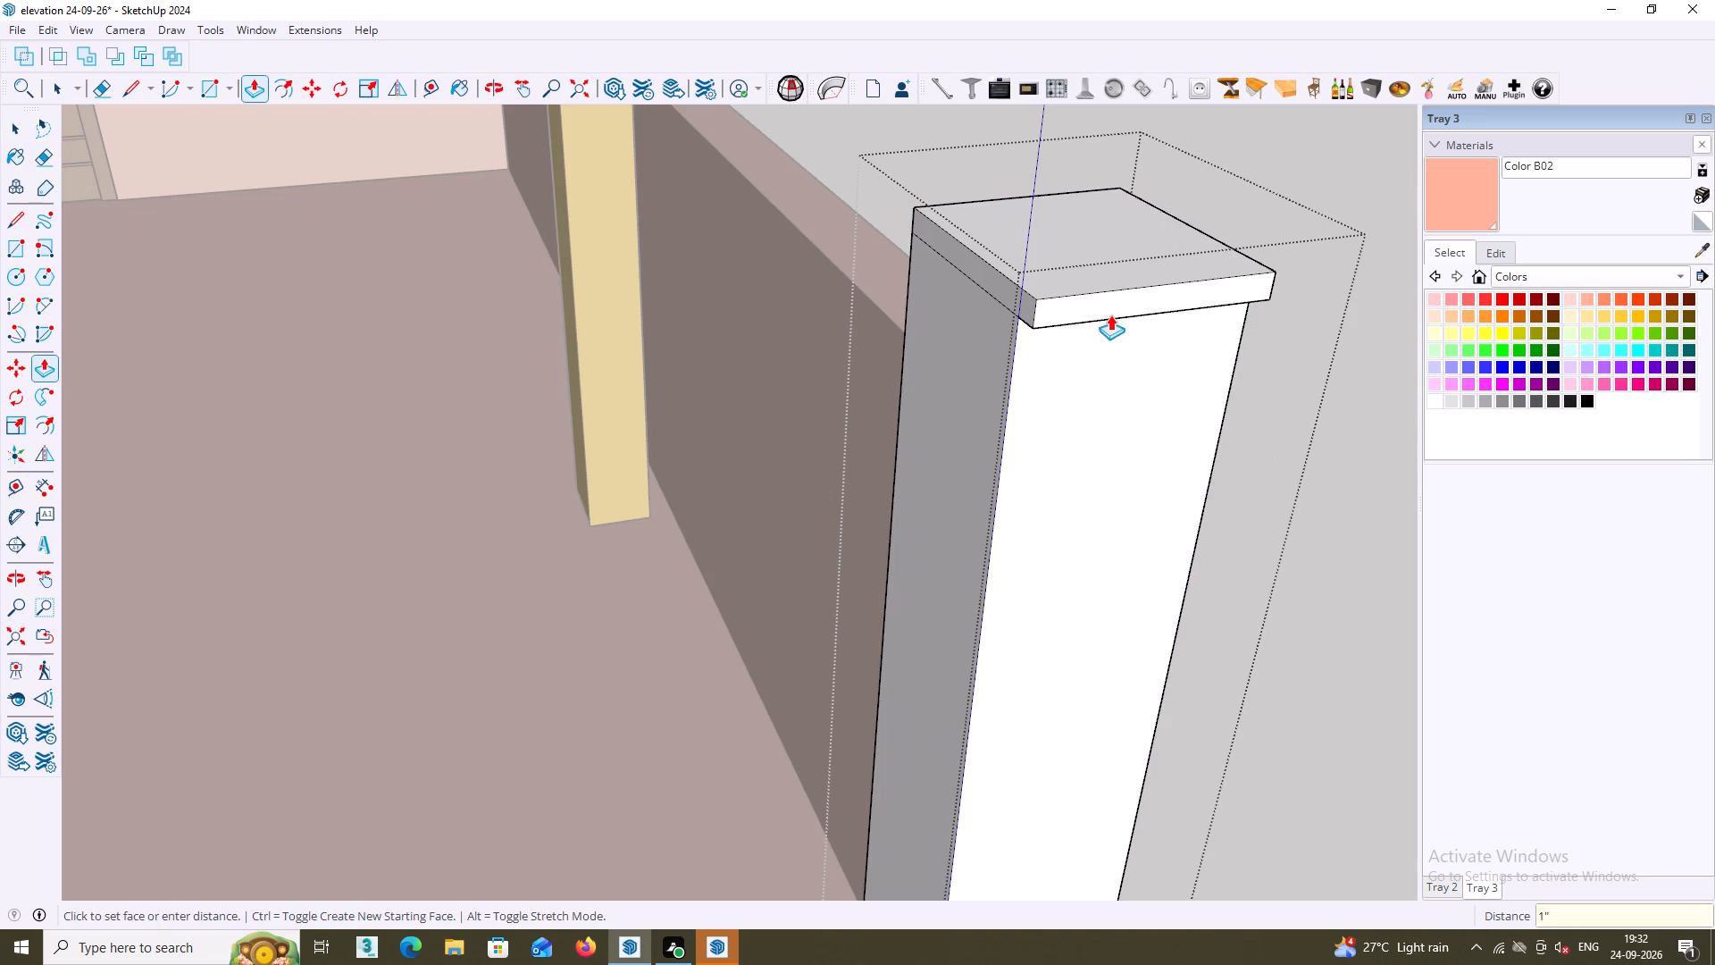
pyautogui.doubleClick(1019, 297)
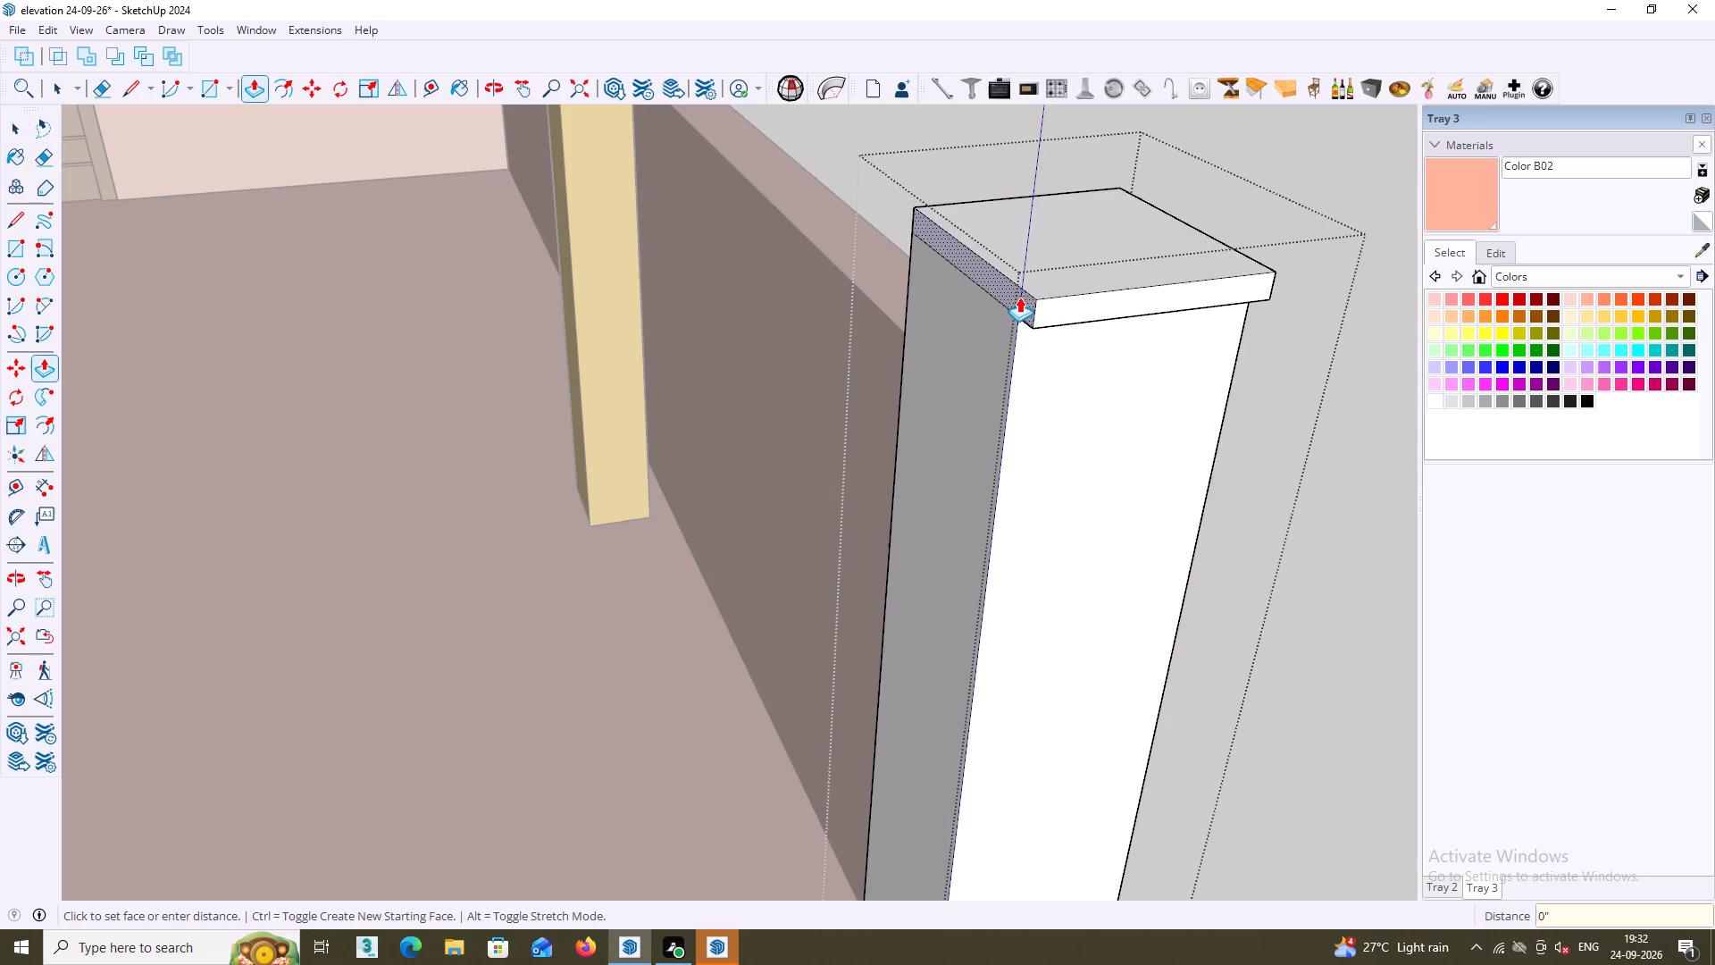
# Repeat the 1" outward extrusion on a third side face of the side parapet post's cap.
pyautogui.moveTo(1058, 288); pyautogui.dragTo(788, 332, button='middle')
pyautogui.moveTo(1144, 374); pyautogui.dragTo(1070, 285, button='middle')
pyautogui.moveTo(1416, 398); pyautogui.dragTo(1166, 327, button='middle')
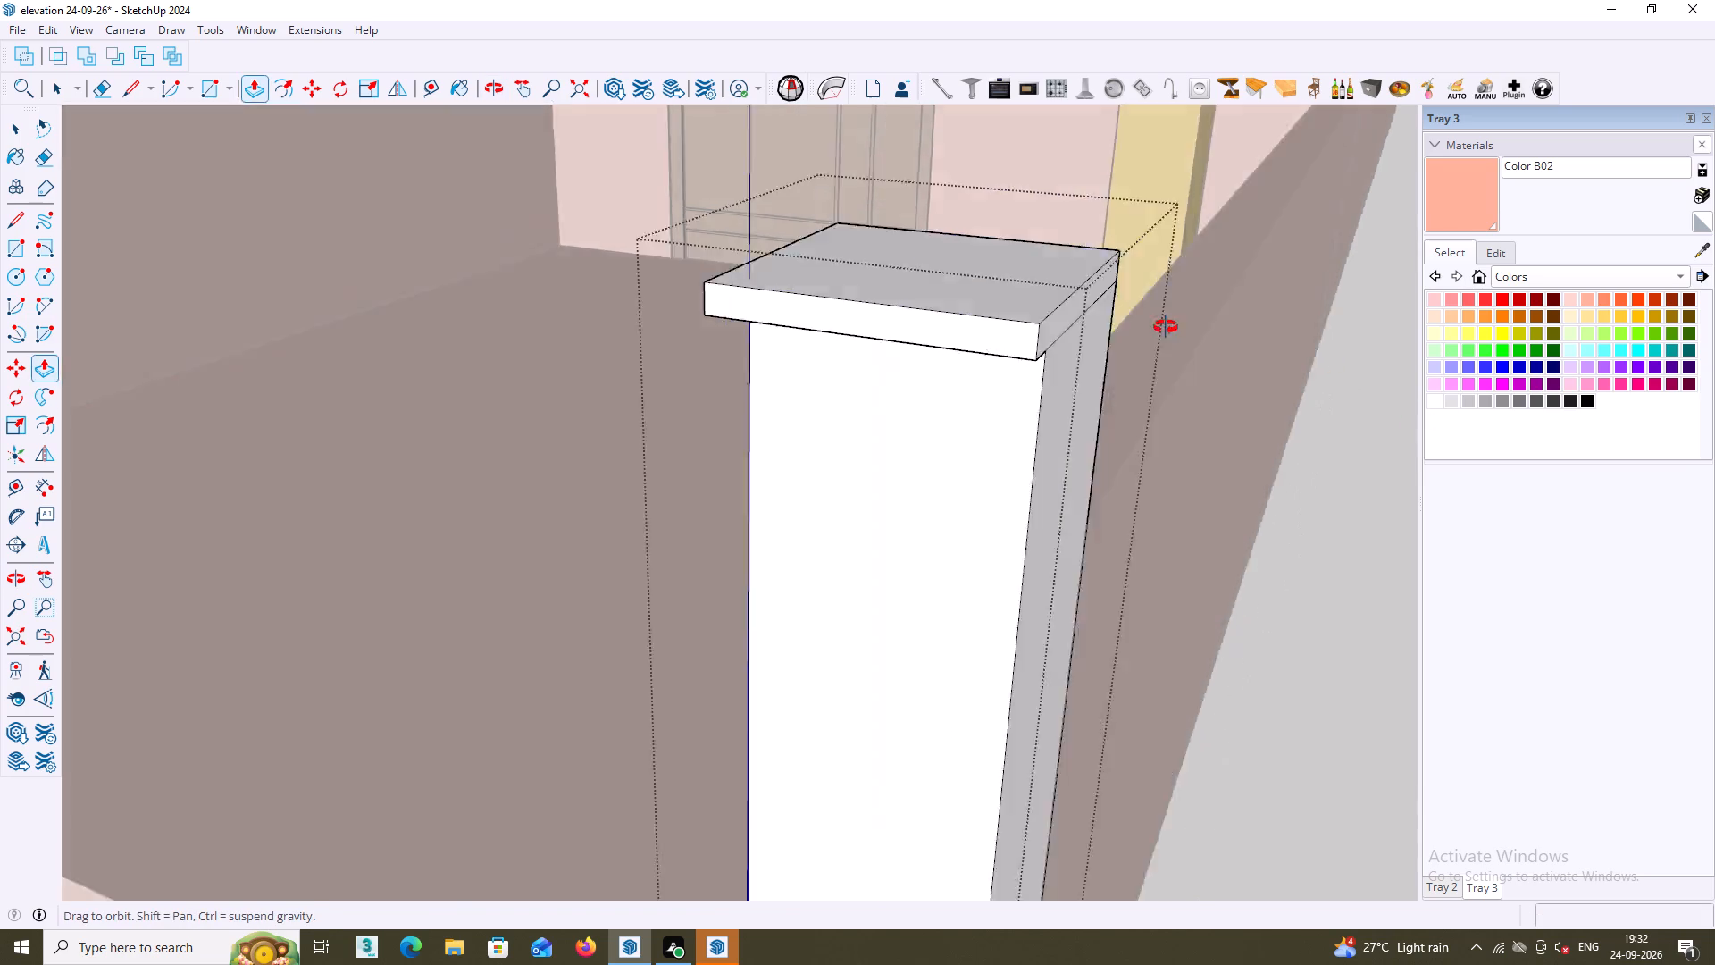
pyautogui.moveTo(1166, 327); pyautogui.dragTo(1309, 412, button='middle')
pyautogui.scroll(2, 955, 448)
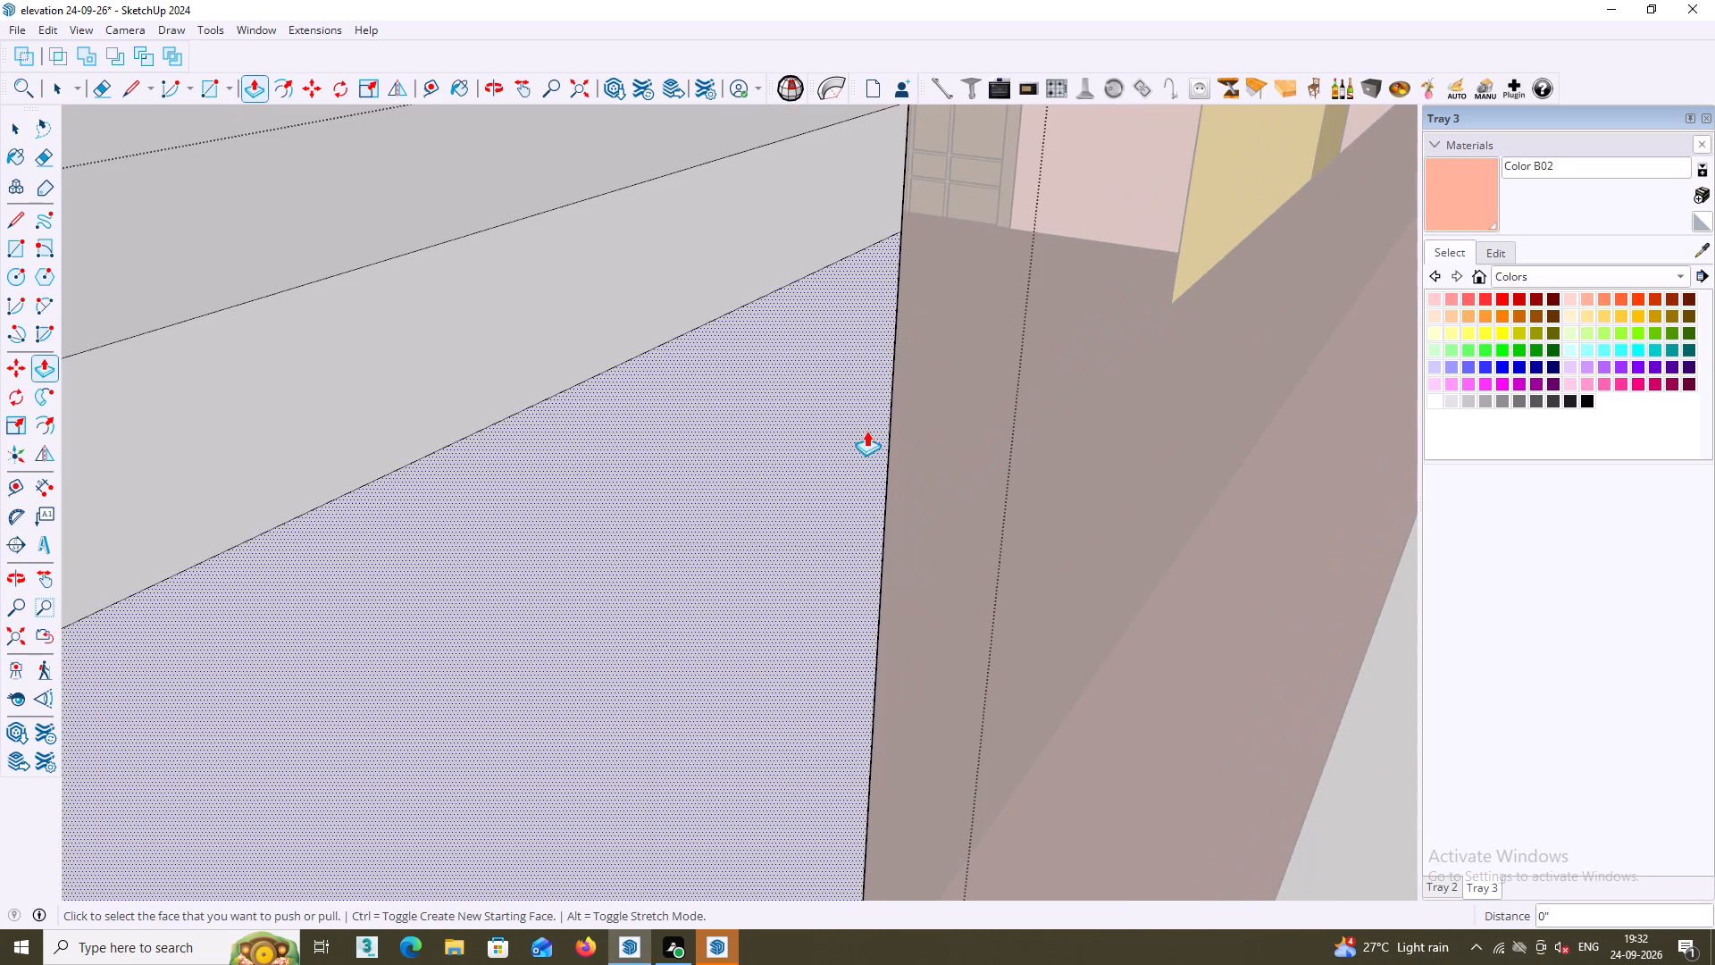
pyautogui.middleClick(894, 442)
pyautogui.scroll(-1, 898, 441)
pyautogui.moveTo(898, 441); pyautogui.dragTo(992, 461, button='middle')
pyautogui.doubleClick(779, 416)
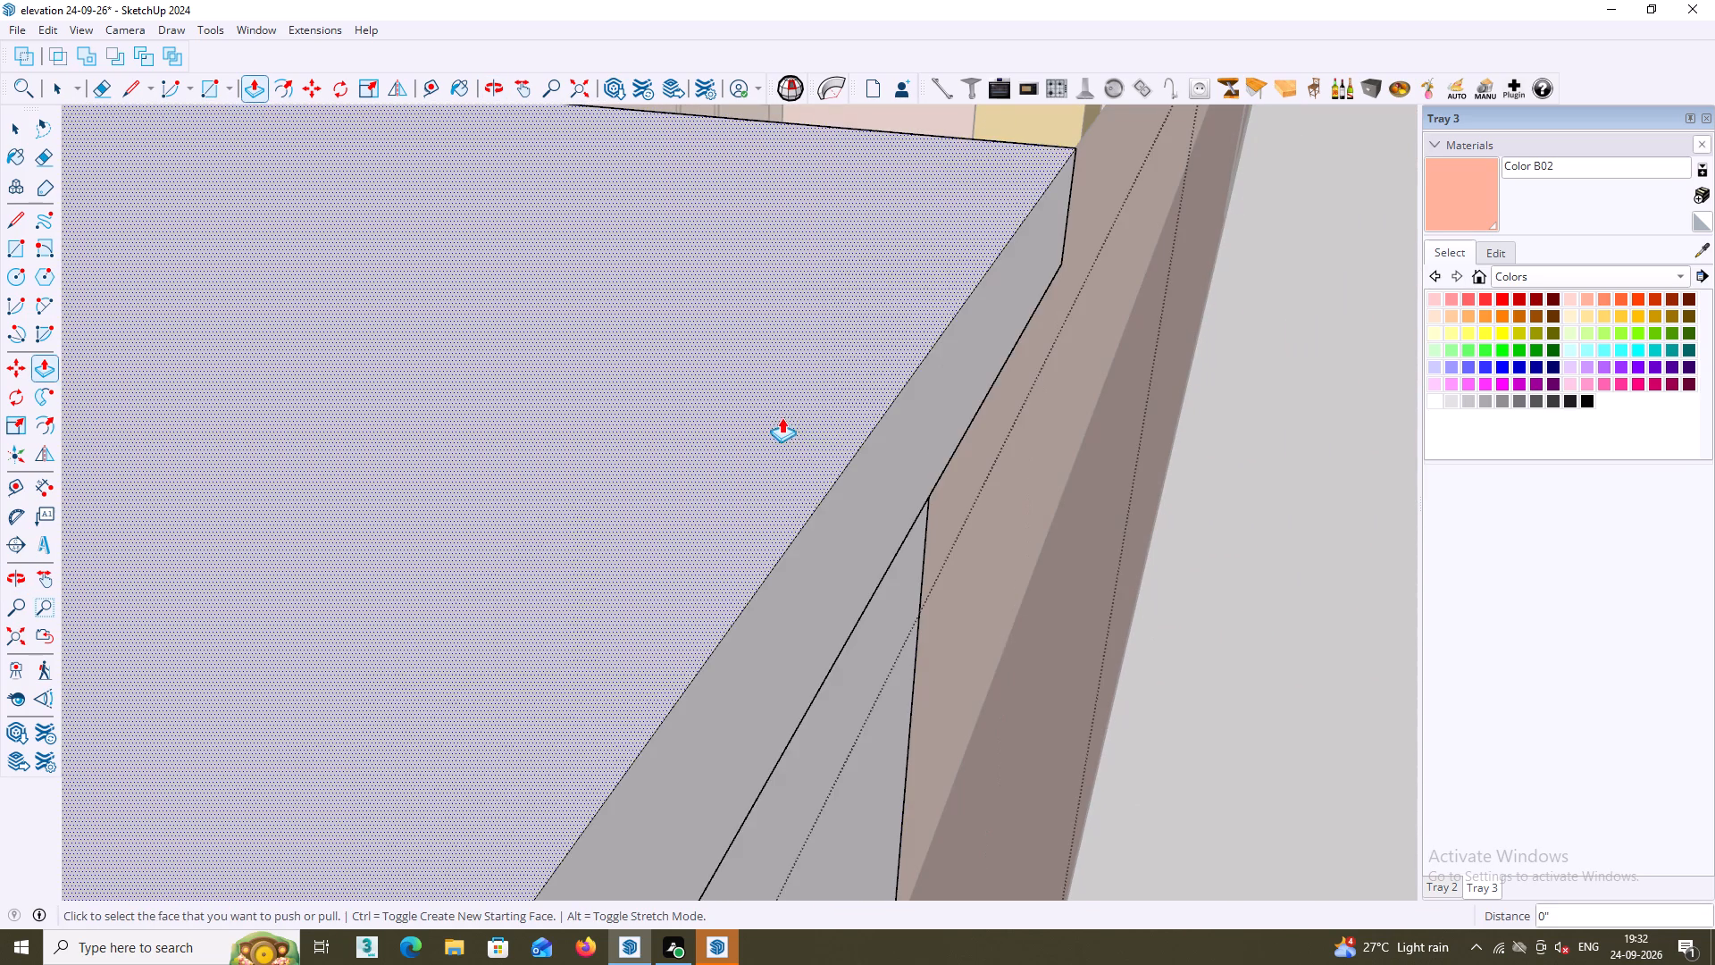
# Extrude the last flush side face of the side parapet post's cap outward 1" and close the post's group.
pyautogui.scroll(-7, 819, 420)
pyautogui.moveTo(1107, 364); pyautogui.dragTo(844, 323, button='middle')
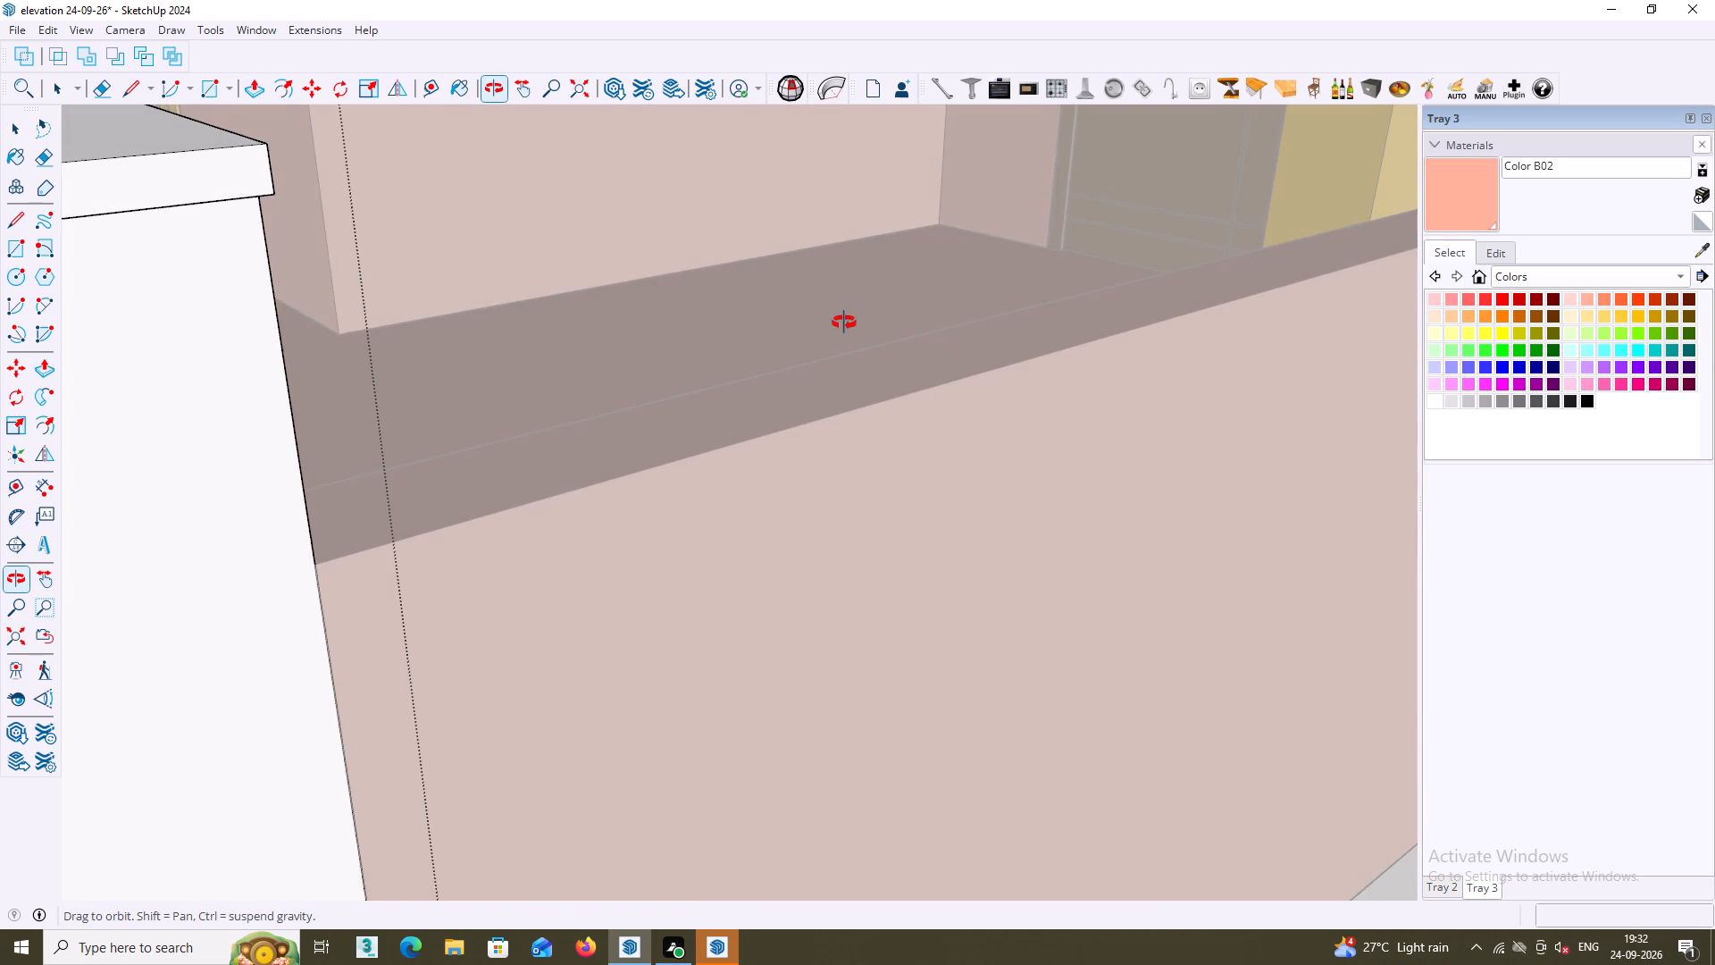
pyautogui.moveTo(844, 323); pyautogui.dragTo(843, 323, button='middle')
pyautogui.keyDown('shift'); pyautogui.moveTo(843, 323); pyautogui.dragTo(883, 519, button='middle'); pyautogui.keyUp('shift')
pyautogui.moveTo(791, 497); pyautogui.dragTo(788, 432, button='middle')
pyautogui.scroll(-5, 774, 428)
pyautogui.moveTo(801, 379); pyautogui.dragTo(627, 412, button='middle')
pyautogui.scroll(-1, 801, 379)
pyautogui.scroll(5, 423, 407)
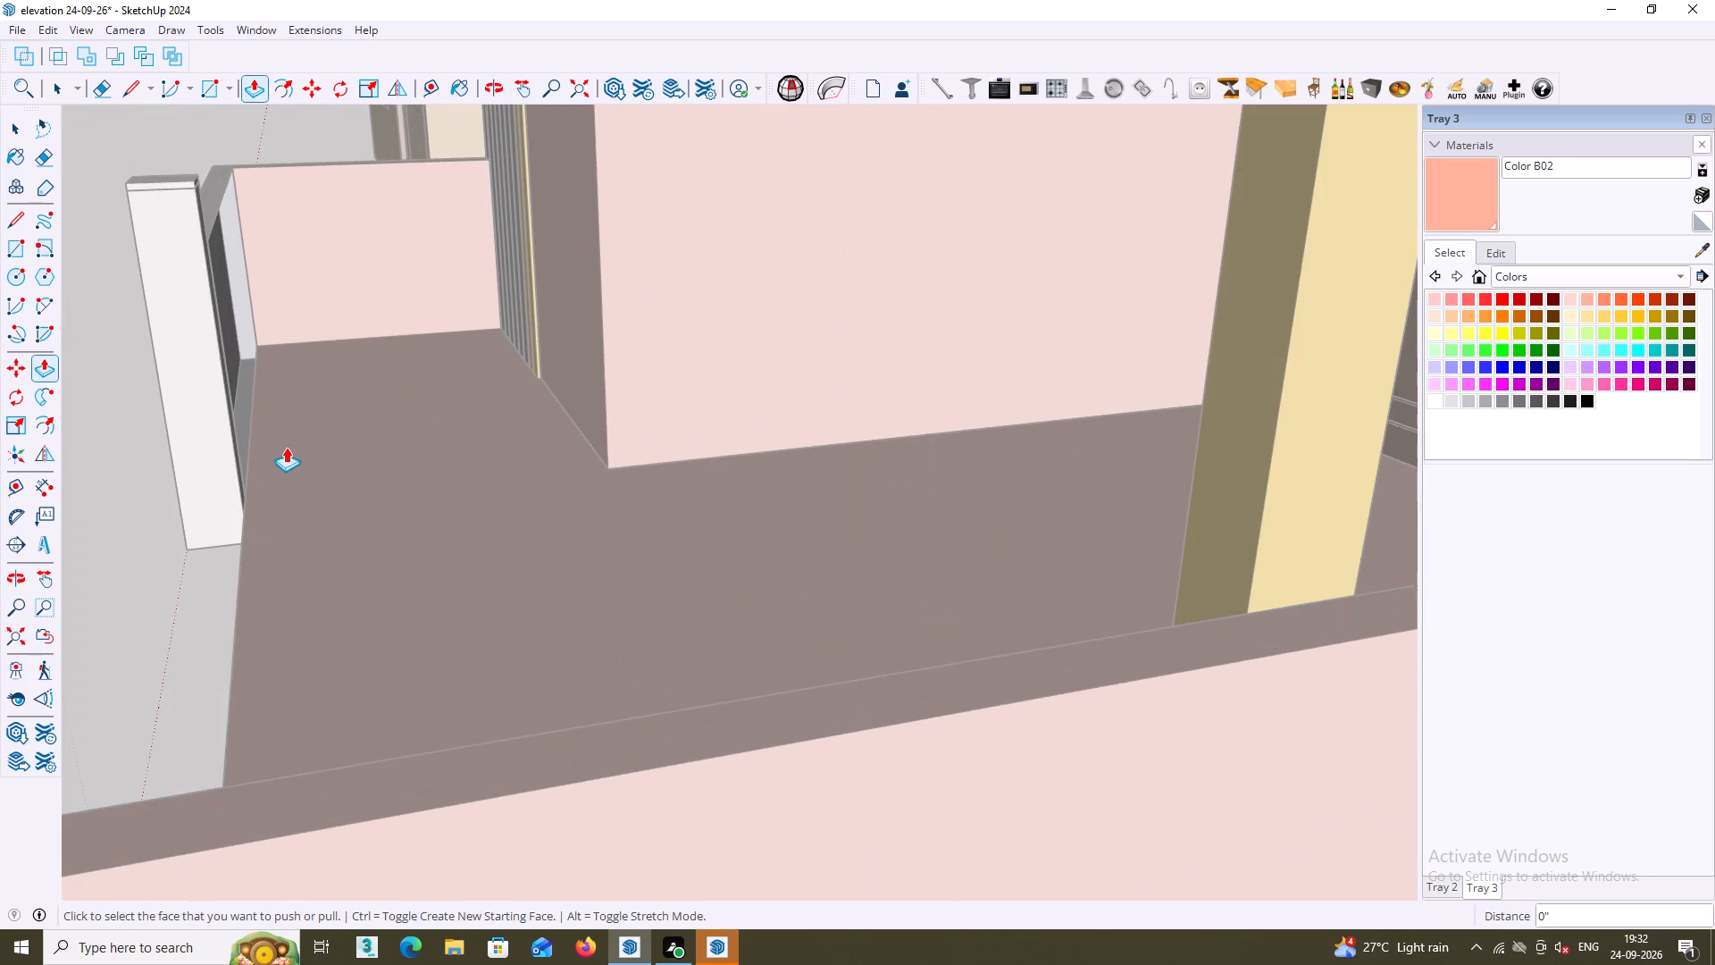
pyautogui.keyDown('shift'); pyautogui.moveTo(297, 450); pyautogui.dragTo(560, 411, button='middle'); pyautogui.keyUp('shift')
pyautogui.moveTo(884, 444); pyautogui.dragTo(646, 434, button='middle')
pyautogui.moveTo(633, 419); pyautogui.dragTo(641, 424, button='middle')
pyautogui.scroll(-4, 633, 419)
pyautogui.middleClick(641, 421)
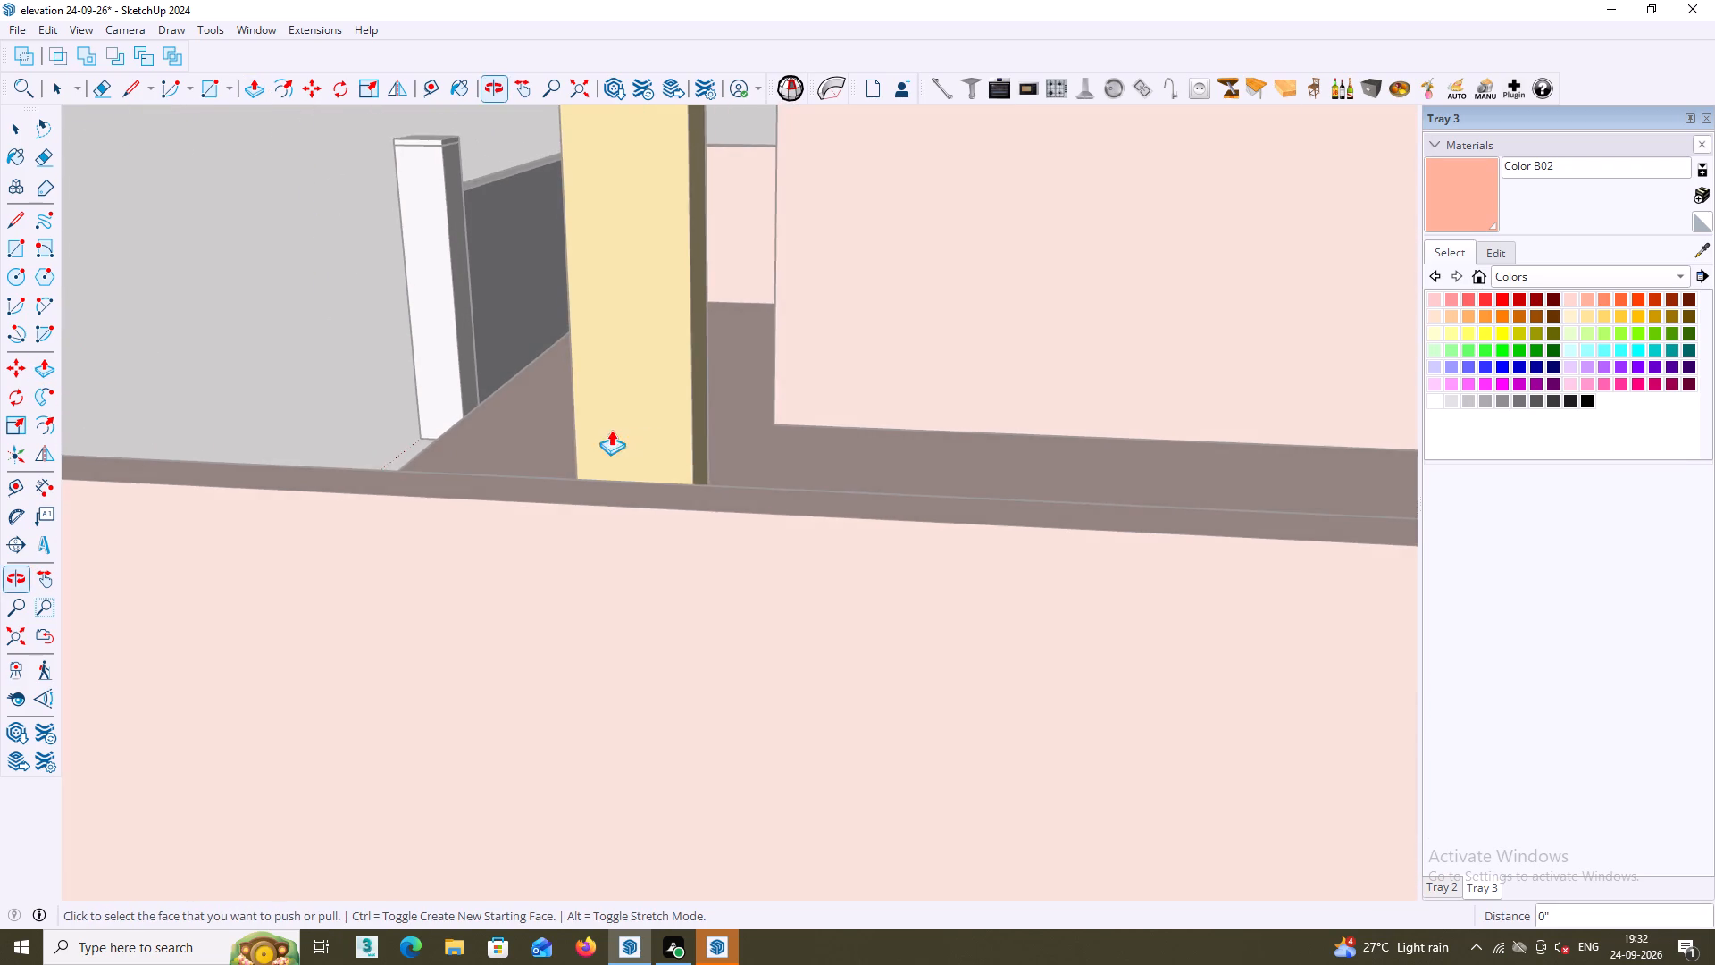
pyautogui.scroll(-7, 611, 430)
pyautogui.keyDown('shift'); pyautogui.moveTo(437, 390); pyautogui.dragTo(551, 464, button='middle'); pyautogui.keyUp('shift')
pyautogui.scroll(6, 427, 451)
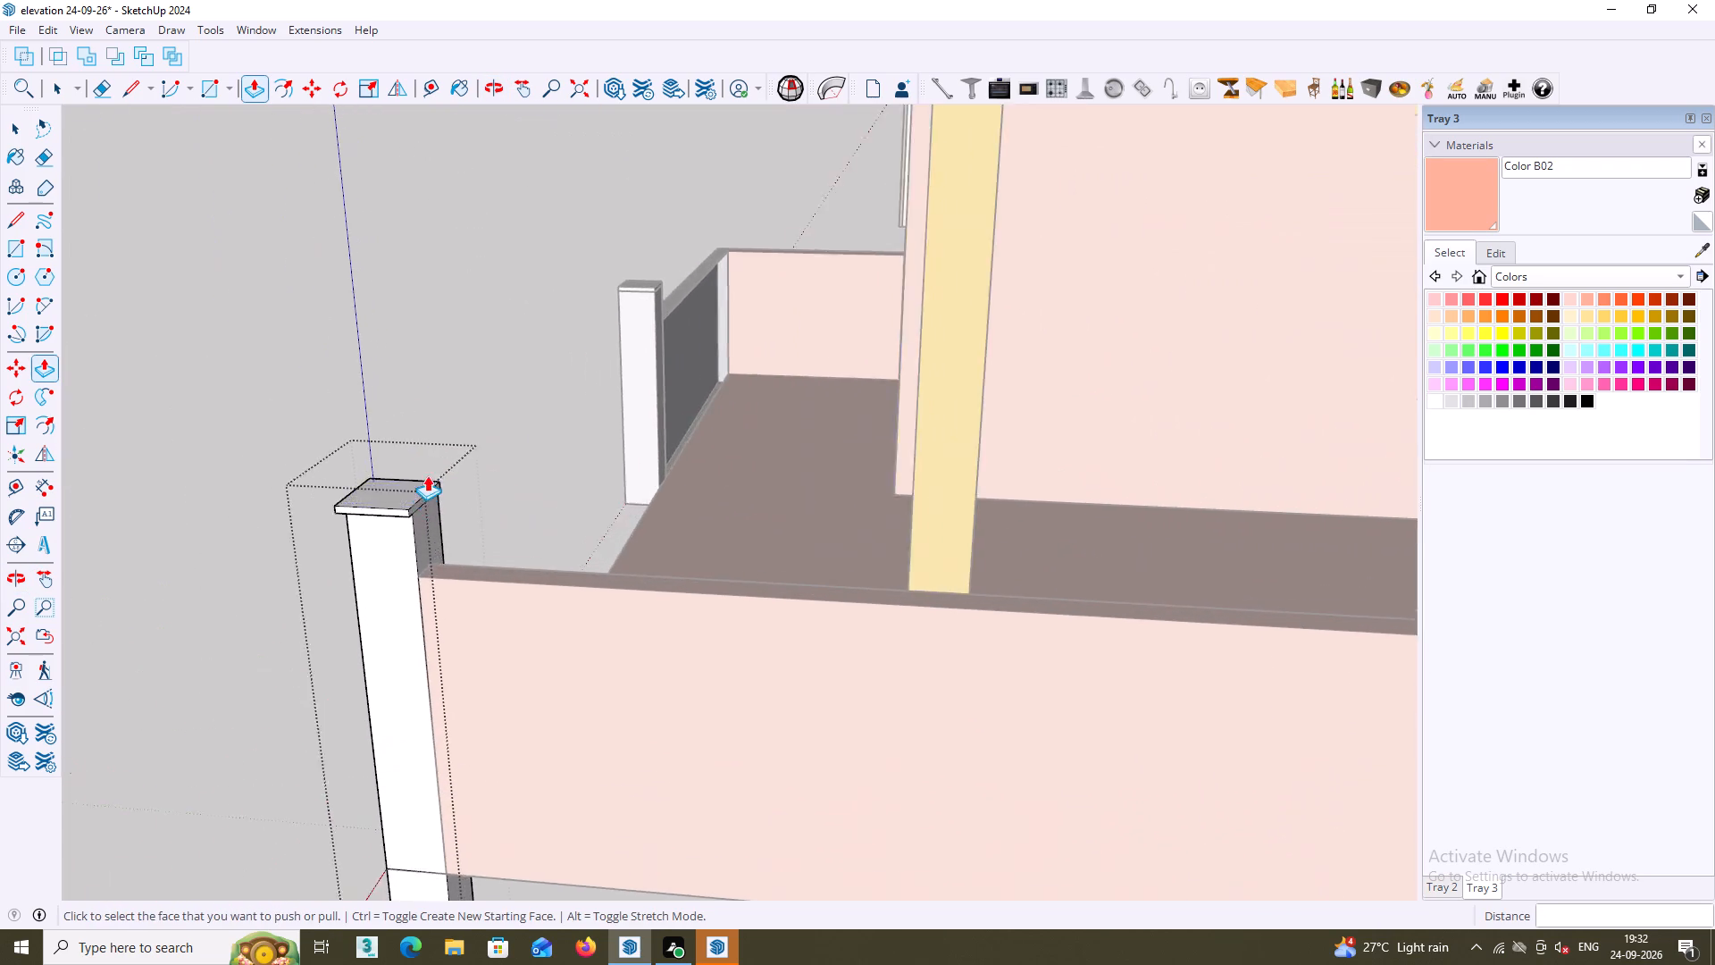
pyautogui.scroll(13, 427, 475)
pyautogui.doubleClick(416, 528)
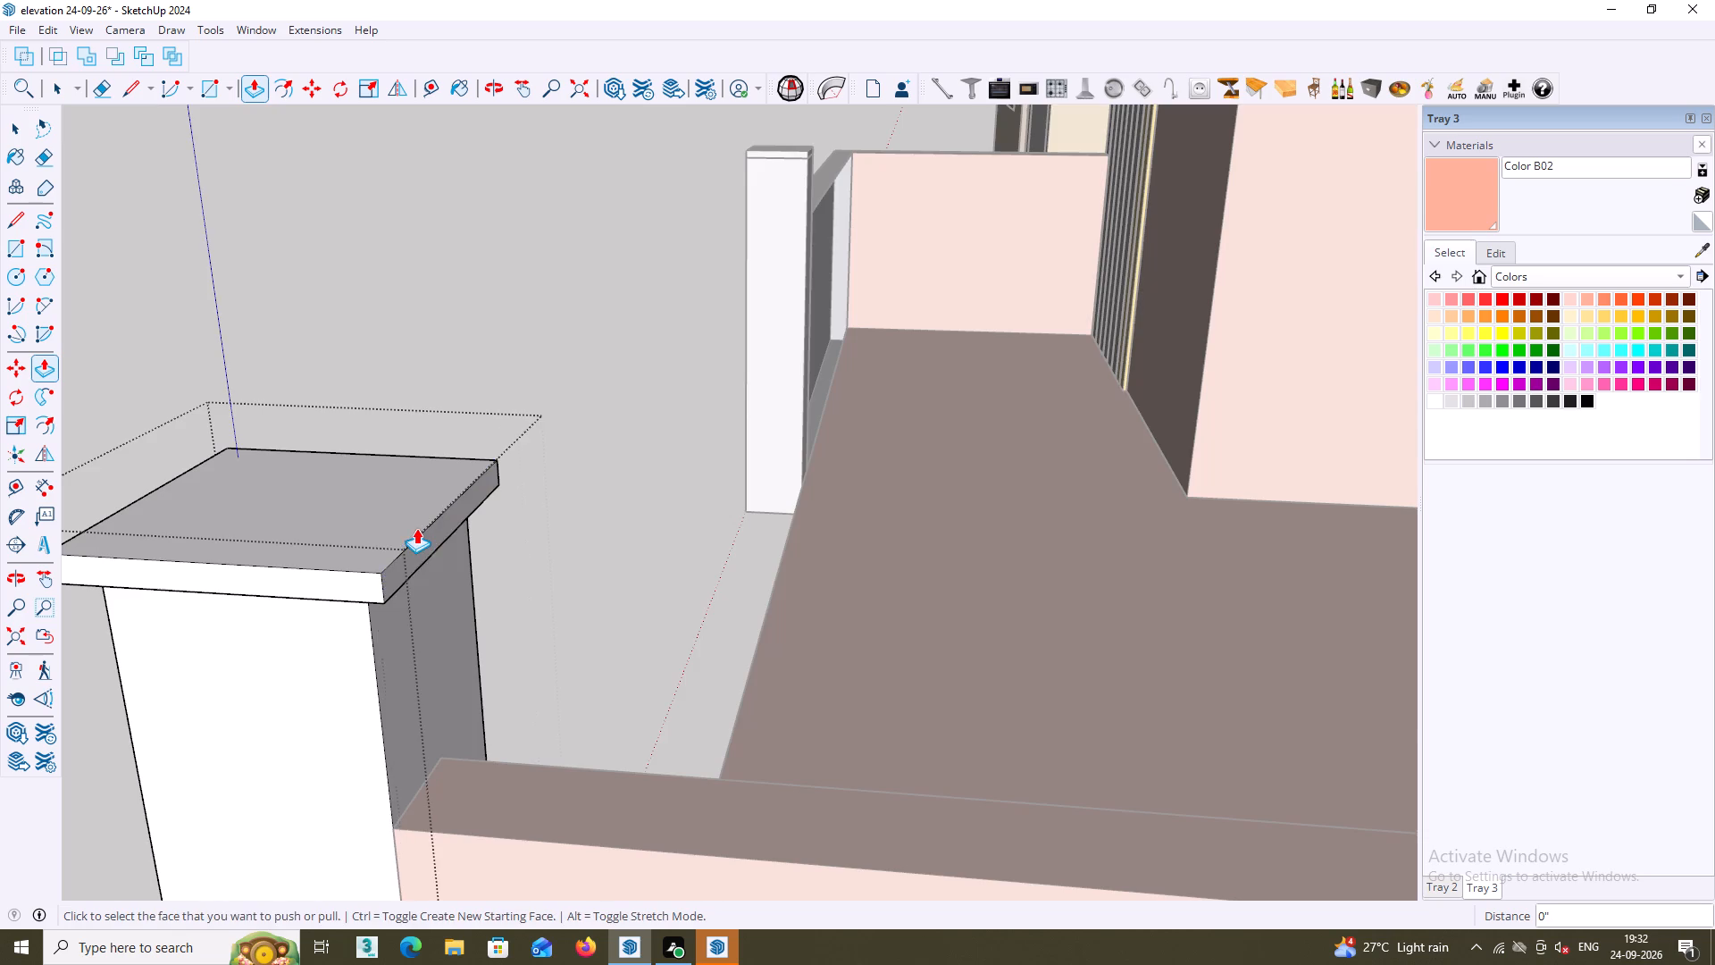
pyautogui.scroll(-5, 421, 524)
pyautogui.moveTo(520, 523); pyautogui.dragTo(779, 537, button='middle')
pyautogui.scroll(-2, 802, 435)
pyautogui.moveTo(803, 432); pyautogui.dragTo(906, 663, button='middle')
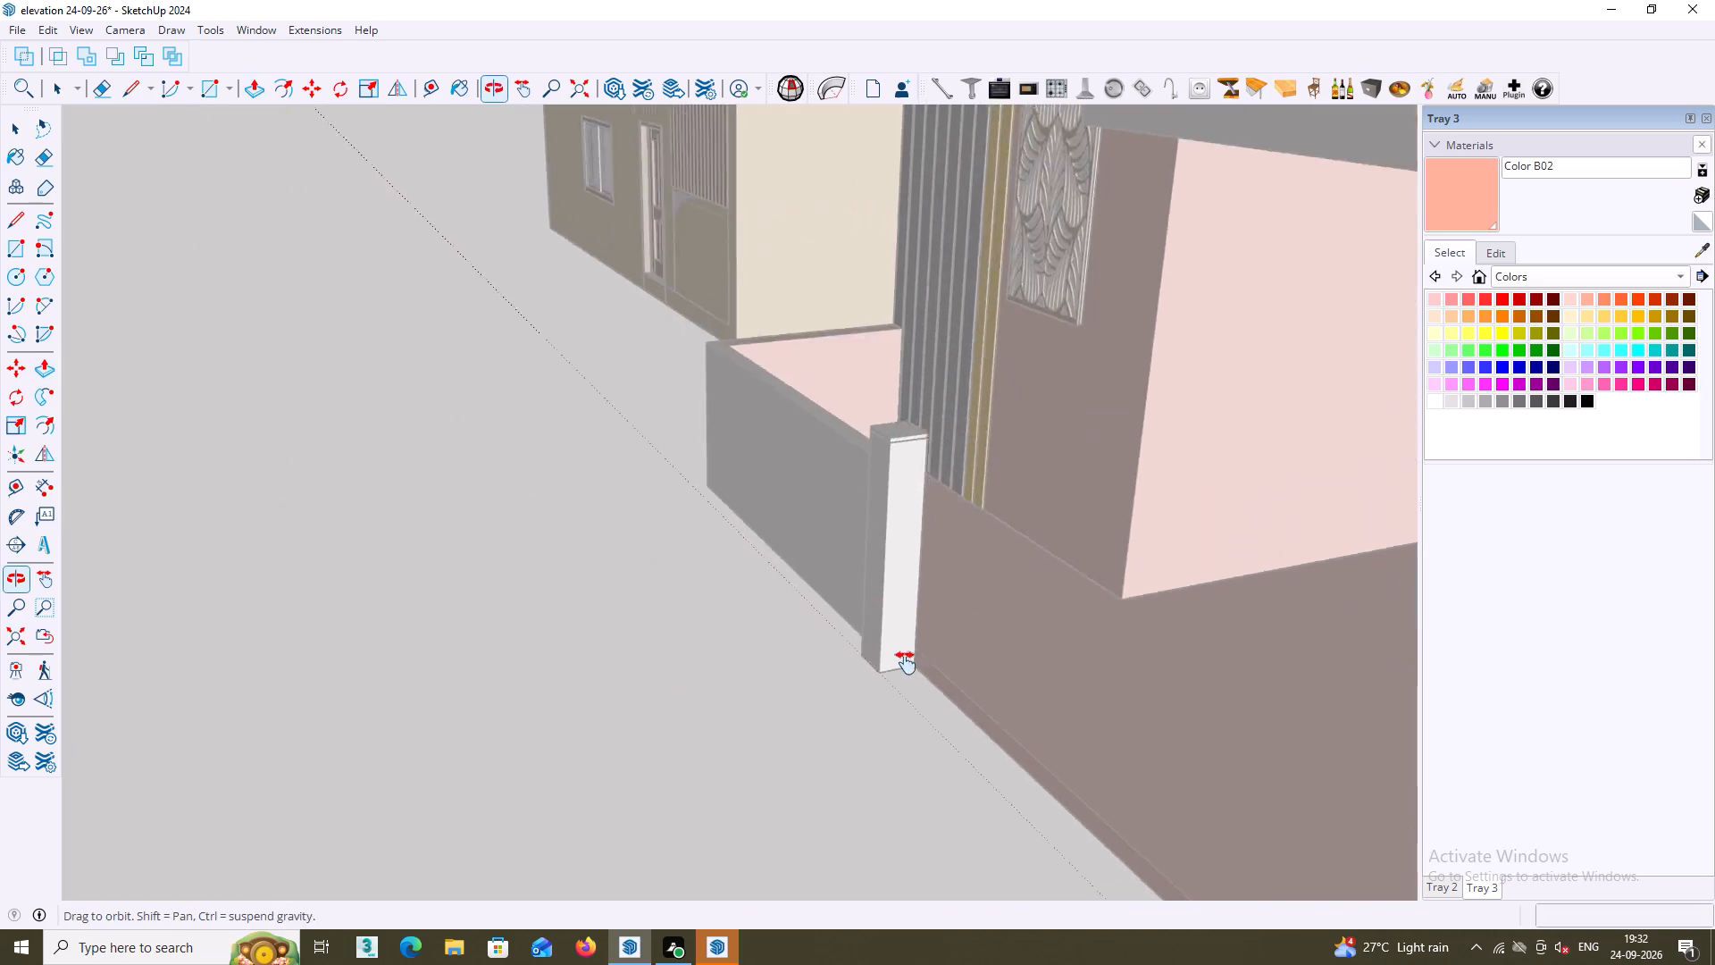
pyautogui.moveTo(906, 663); pyautogui.dragTo(927, 686, button='middle')
pyautogui.moveTo(896, 680); pyautogui.dragTo(1135, 645, button='middle')
pyautogui.moveTo(998, 650); pyautogui.dragTo(1004, 675, button='middle')
pyautogui.scroll(-4, 998, 650)
pyautogui.press('space')
pyautogui.click(755, 646)
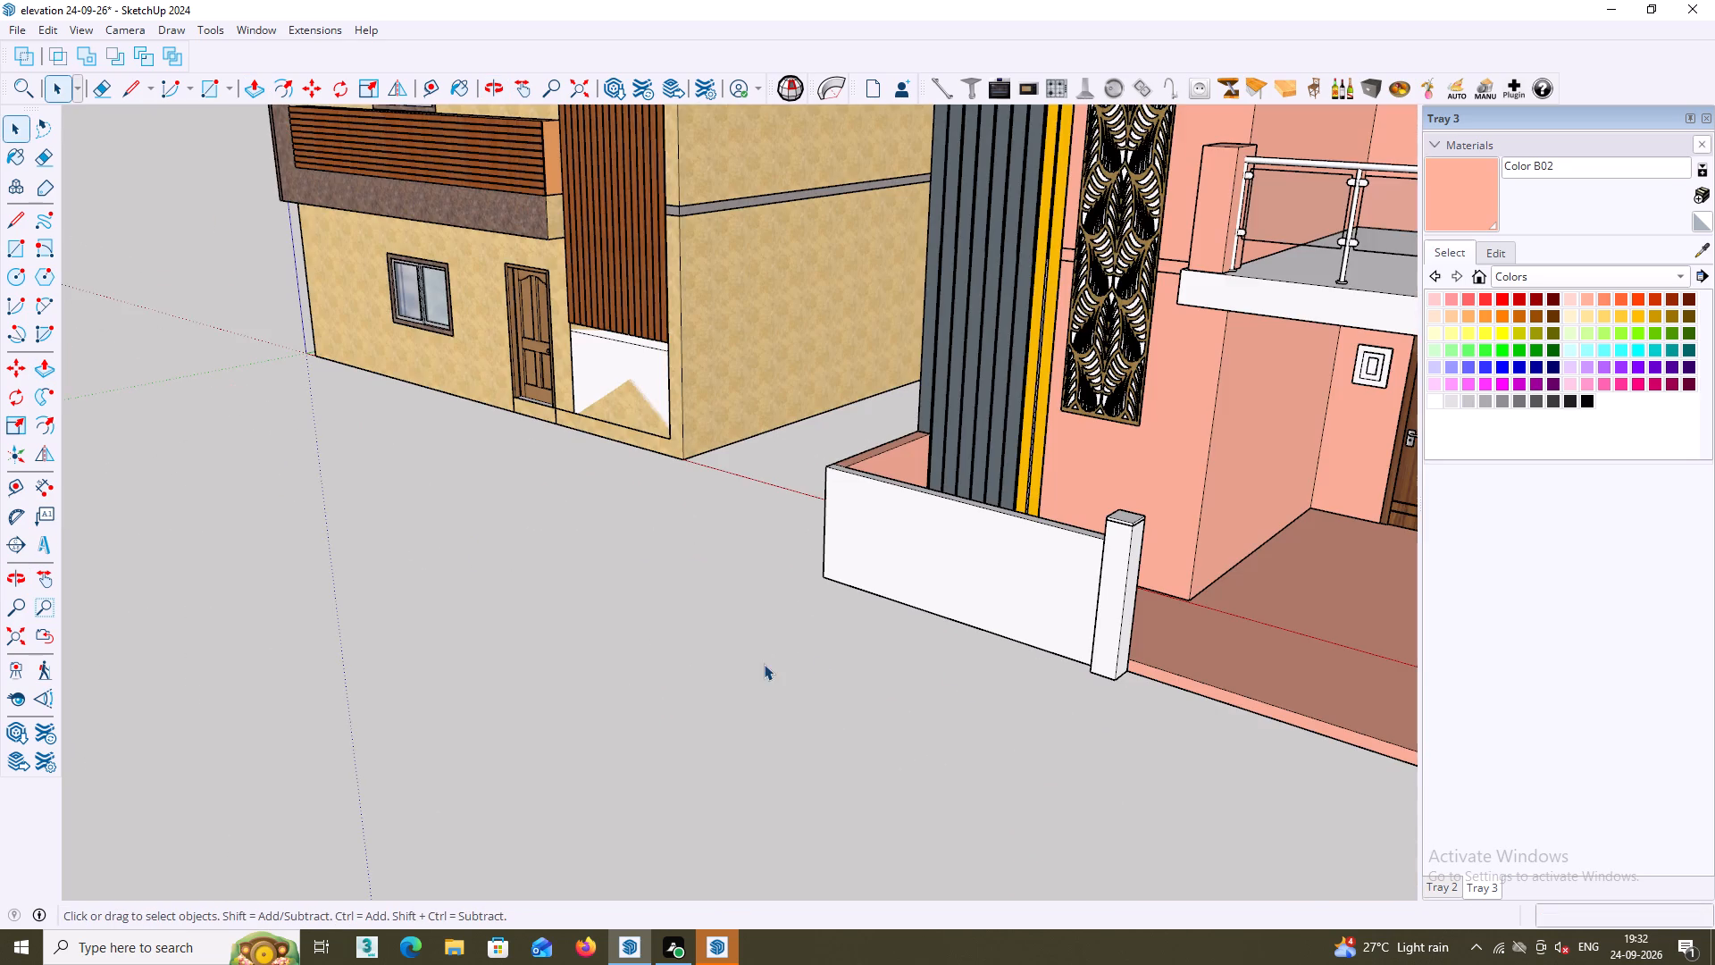
# Extrude the front face of the cap on the white front parapet's post outward 1".
pyautogui.moveTo(854, 653); pyautogui.dragTo(477, 557, button='middle')
pyautogui.moveTo(657, 627); pyautogui.dragTo(890, 662, button='middle')
pyautogui.scroll(5, 769, 479)
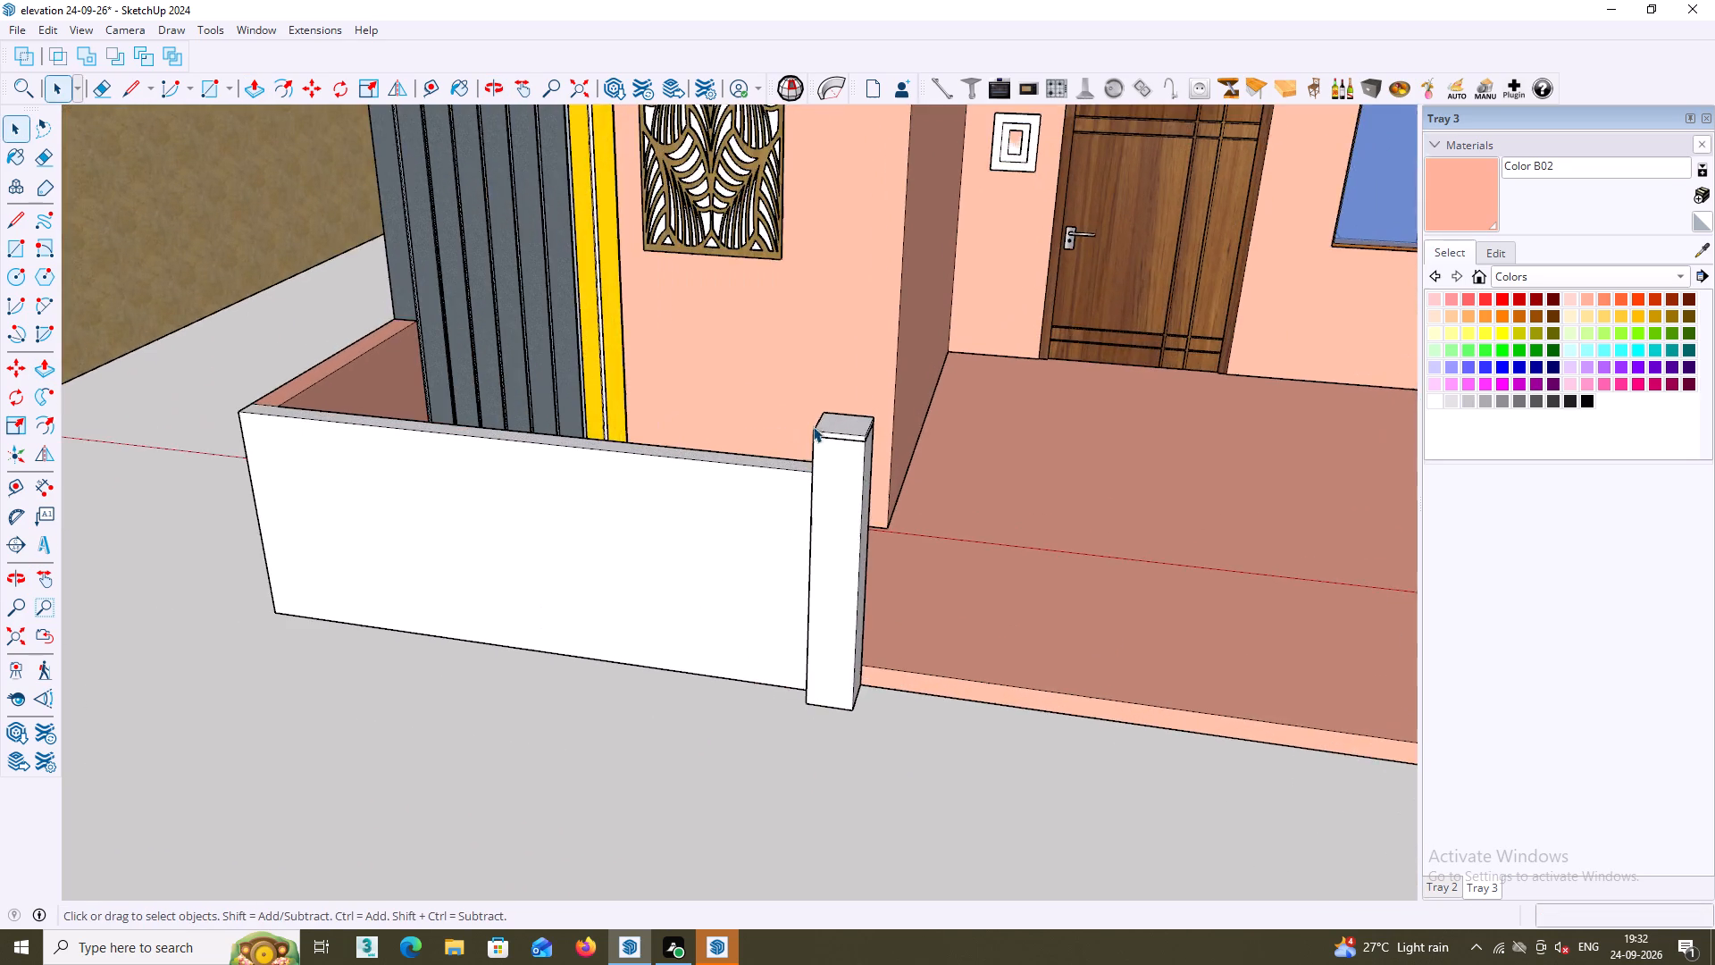
pyautogui.keyDown('shift'); pyautogui.moveTo(827, 438); pyautogui.dragTo(490, 422, button='middle'); pyautogui.keyUp('shift')
pyautogui.scroll(6, 589, 389)
pyautogui.middleClick(585, 408)
pyautogui.moveTo(601, 408); pyautogui.dragTo(413, 282, button='middle')
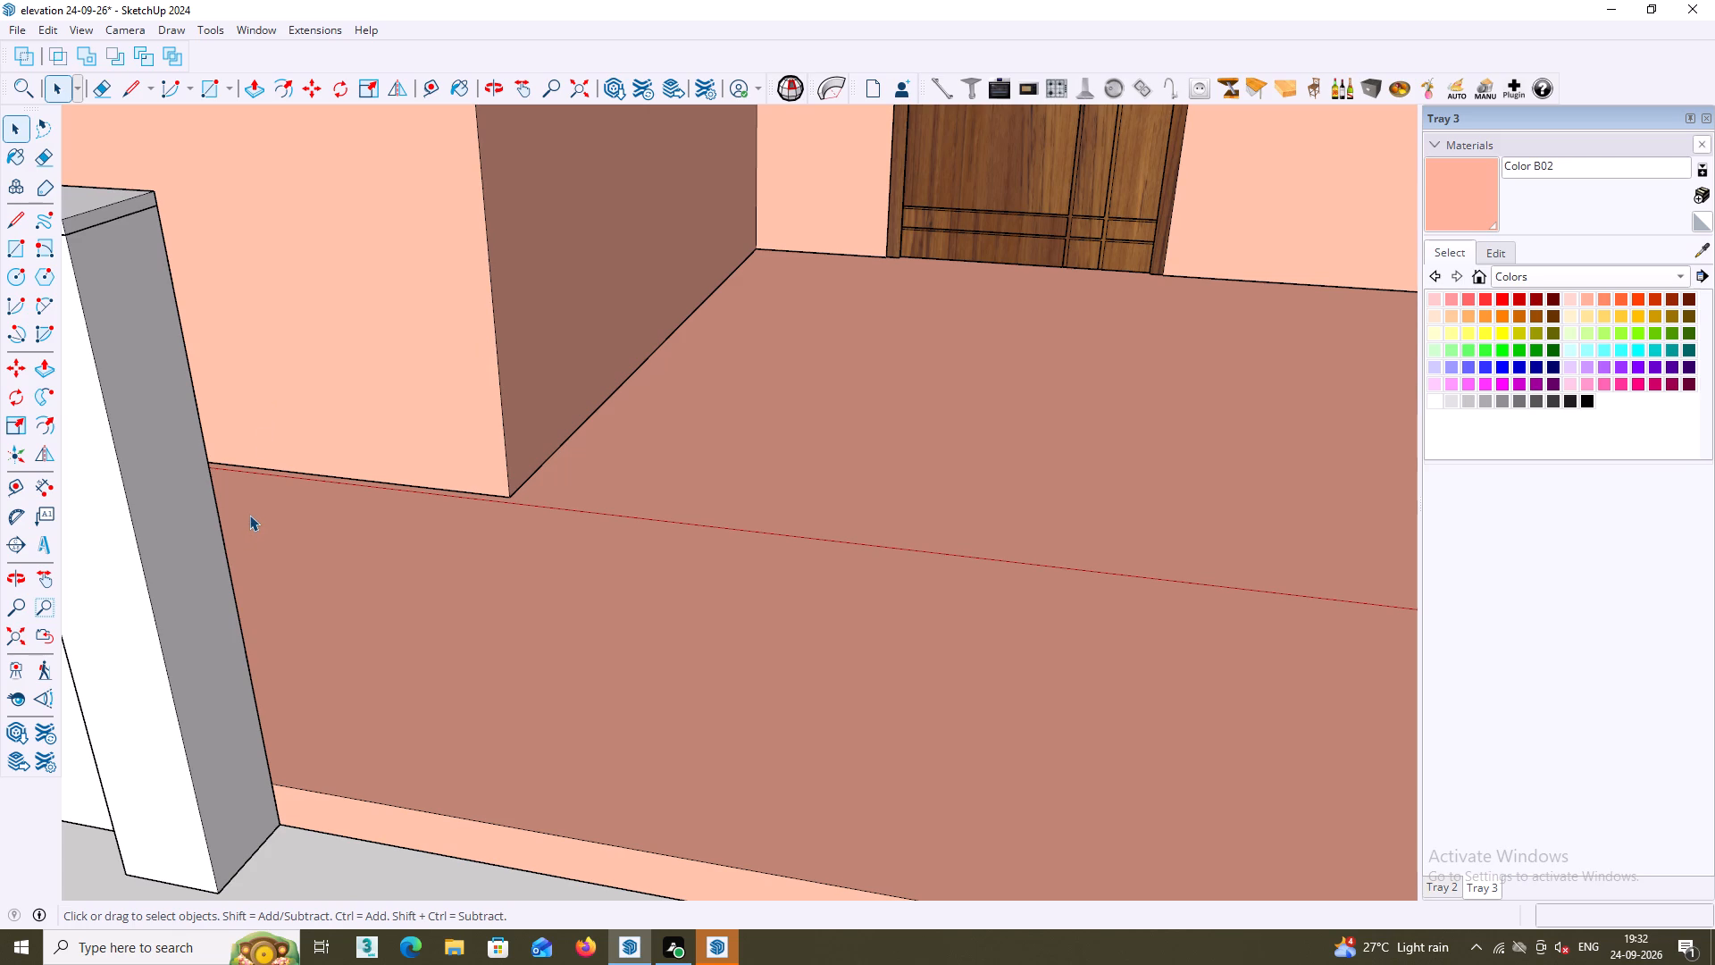
pyautogui.scroll(-2, 248, 529)
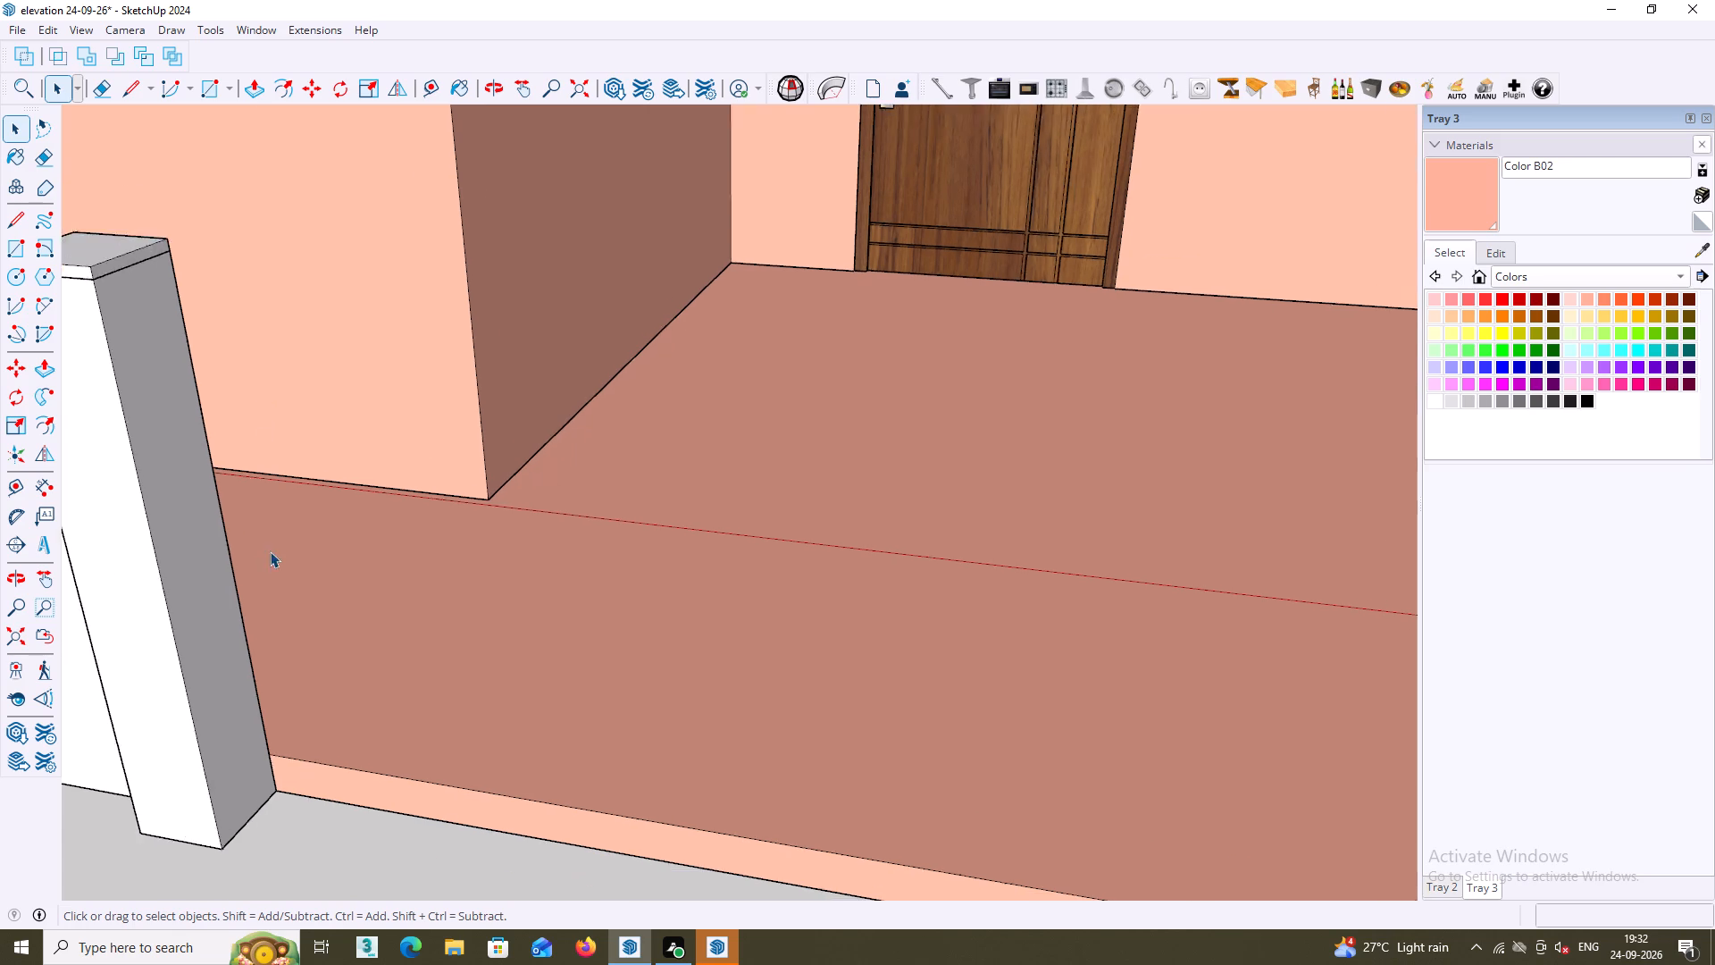
pyautogui.scroll(-7, 270, 551)
pyautogui.moveTo(300, 586); pyautogui.dragTo(537, 585, button='middle')
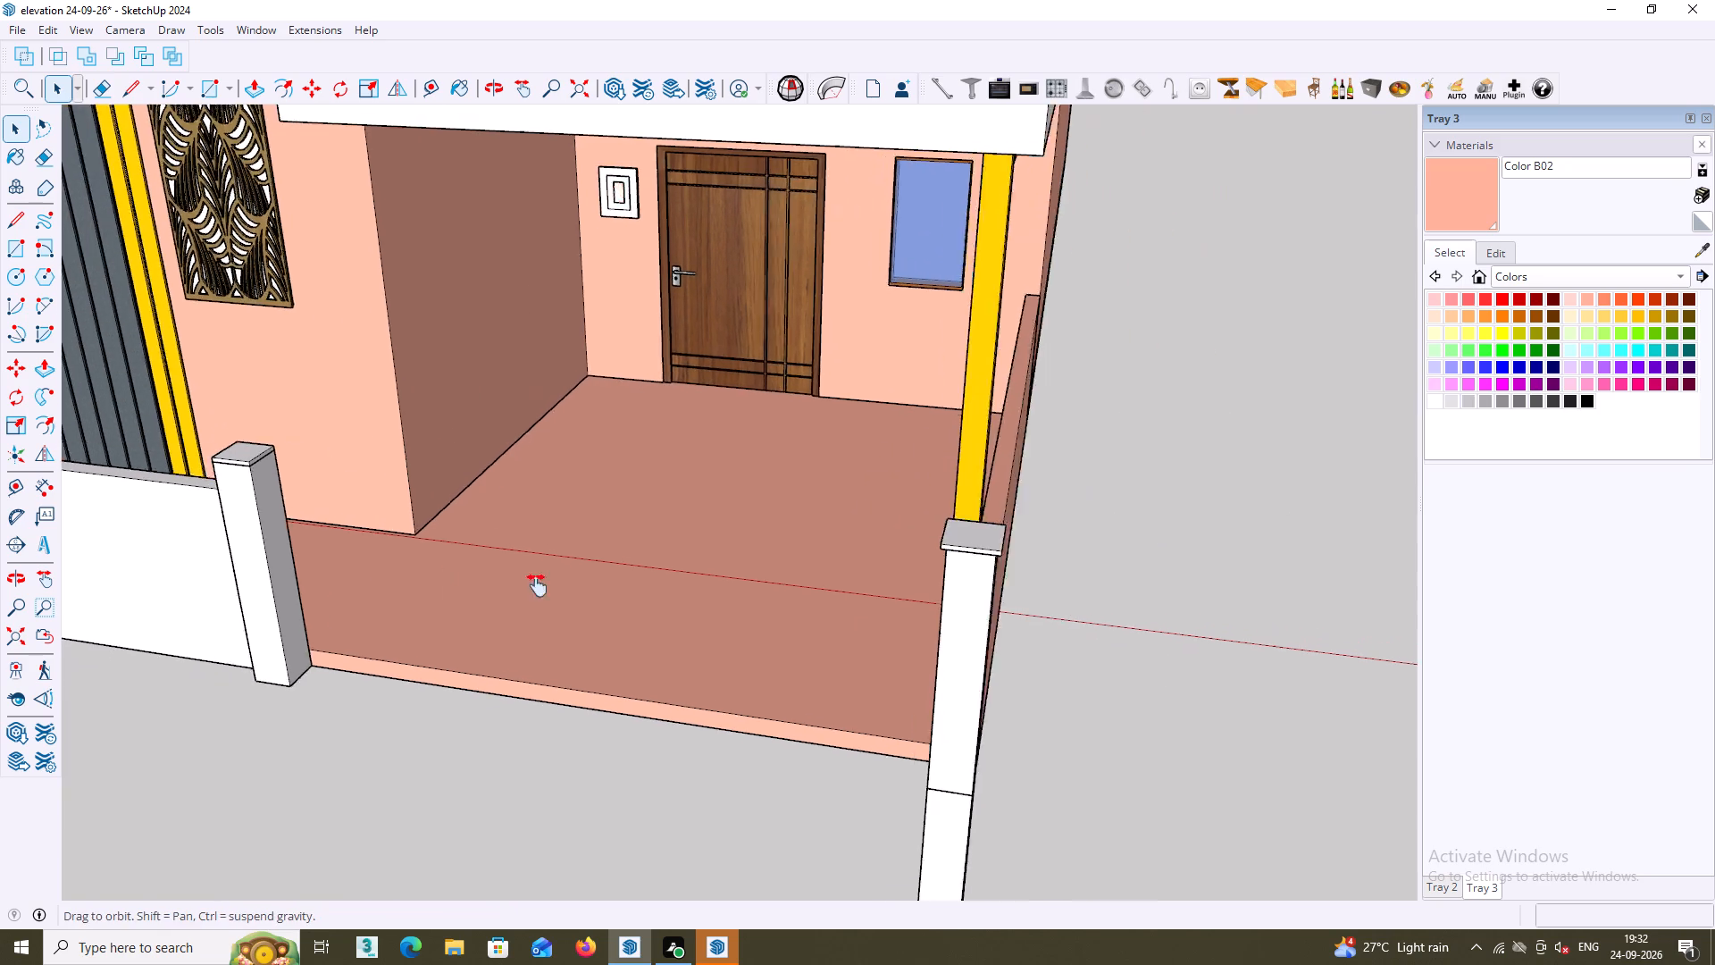
pyautogui.moveTo(537, 585); pyautogui.dragTo(593, 566, button='middle')
pyautogui.scroll(8, 525, 478)
pyautogui.moveTo(468, 466); pyautogui.dragTo(440, 491, button='middle')
pyautogui.scroll(4, 499, 397)
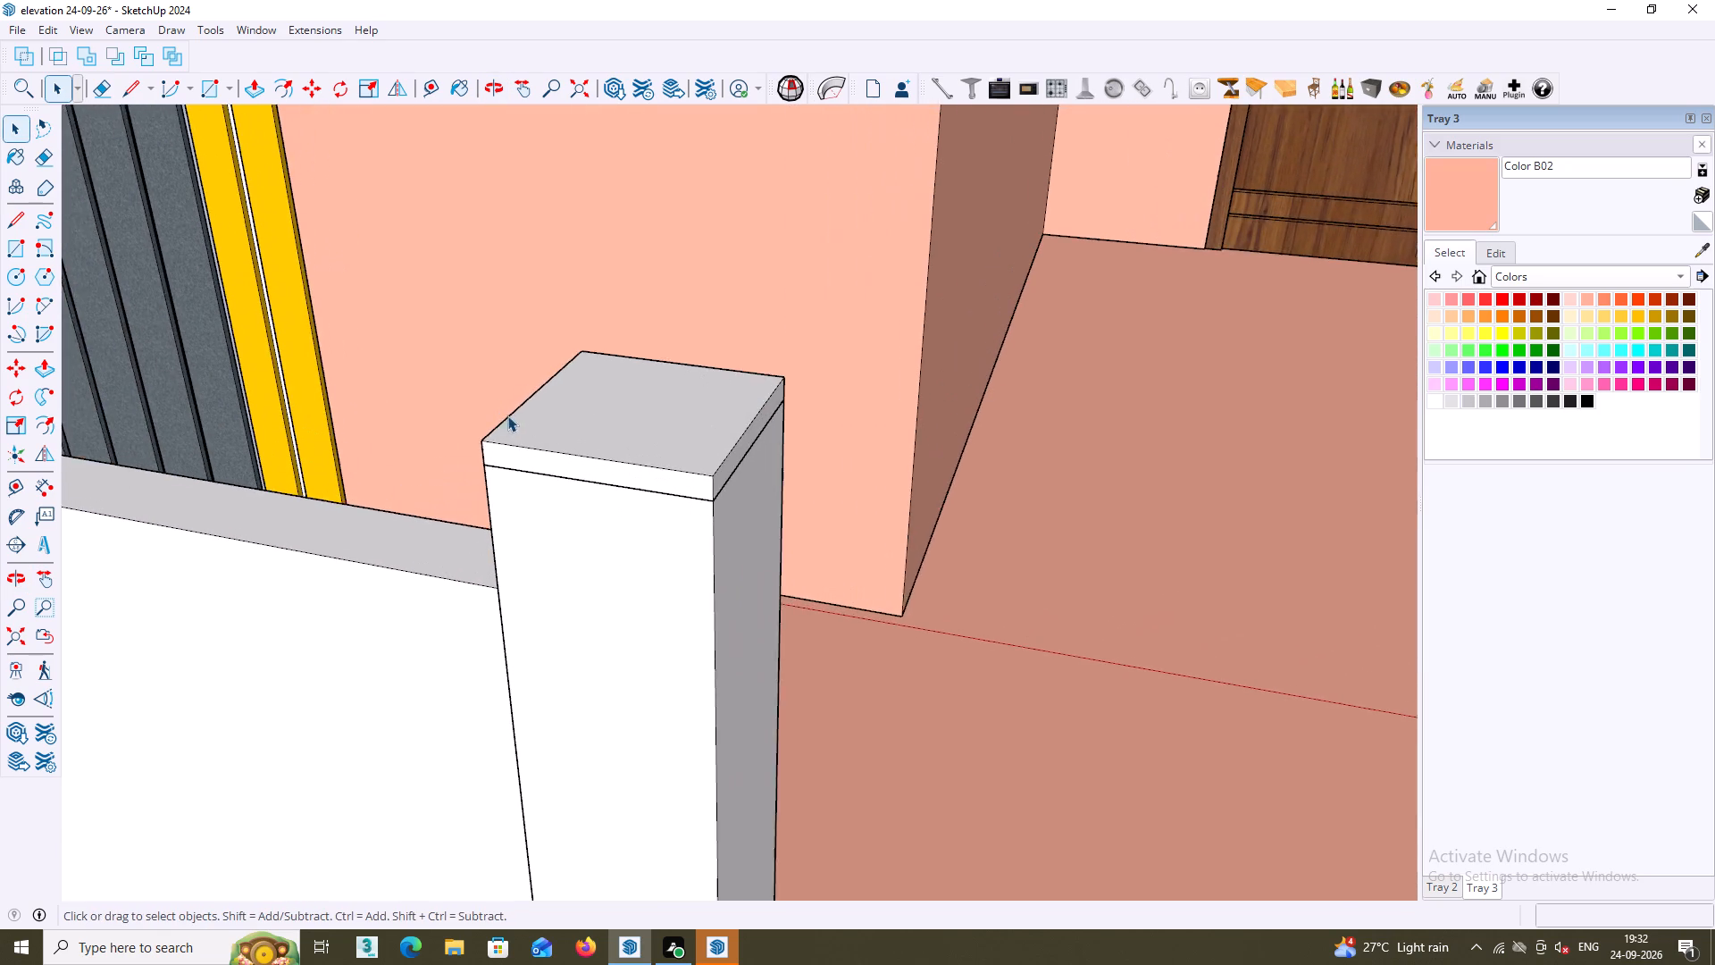
pyautogui.scroll(3, 507, 415)
pyautogui.moveTo(548, 449); pyautogui.dragTo(616, 451, button='middle')
pyautogui.doubleClick(551, 486)
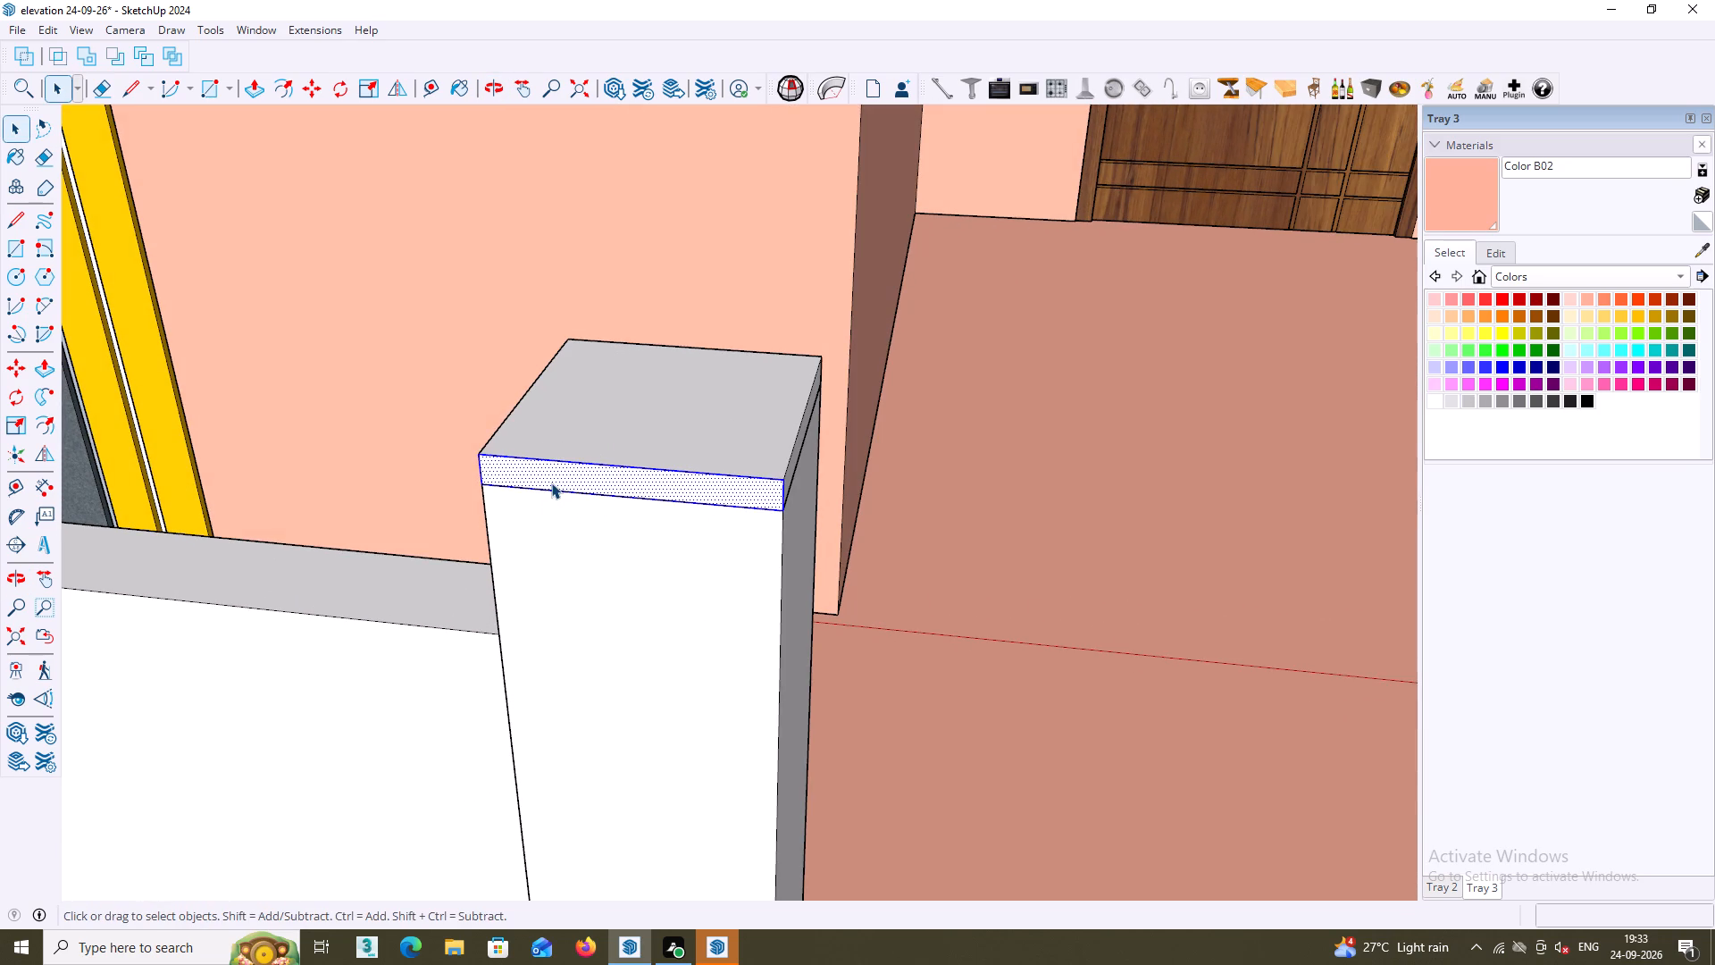
pyautogui.press('p')
pyautogui.click(550, 467)
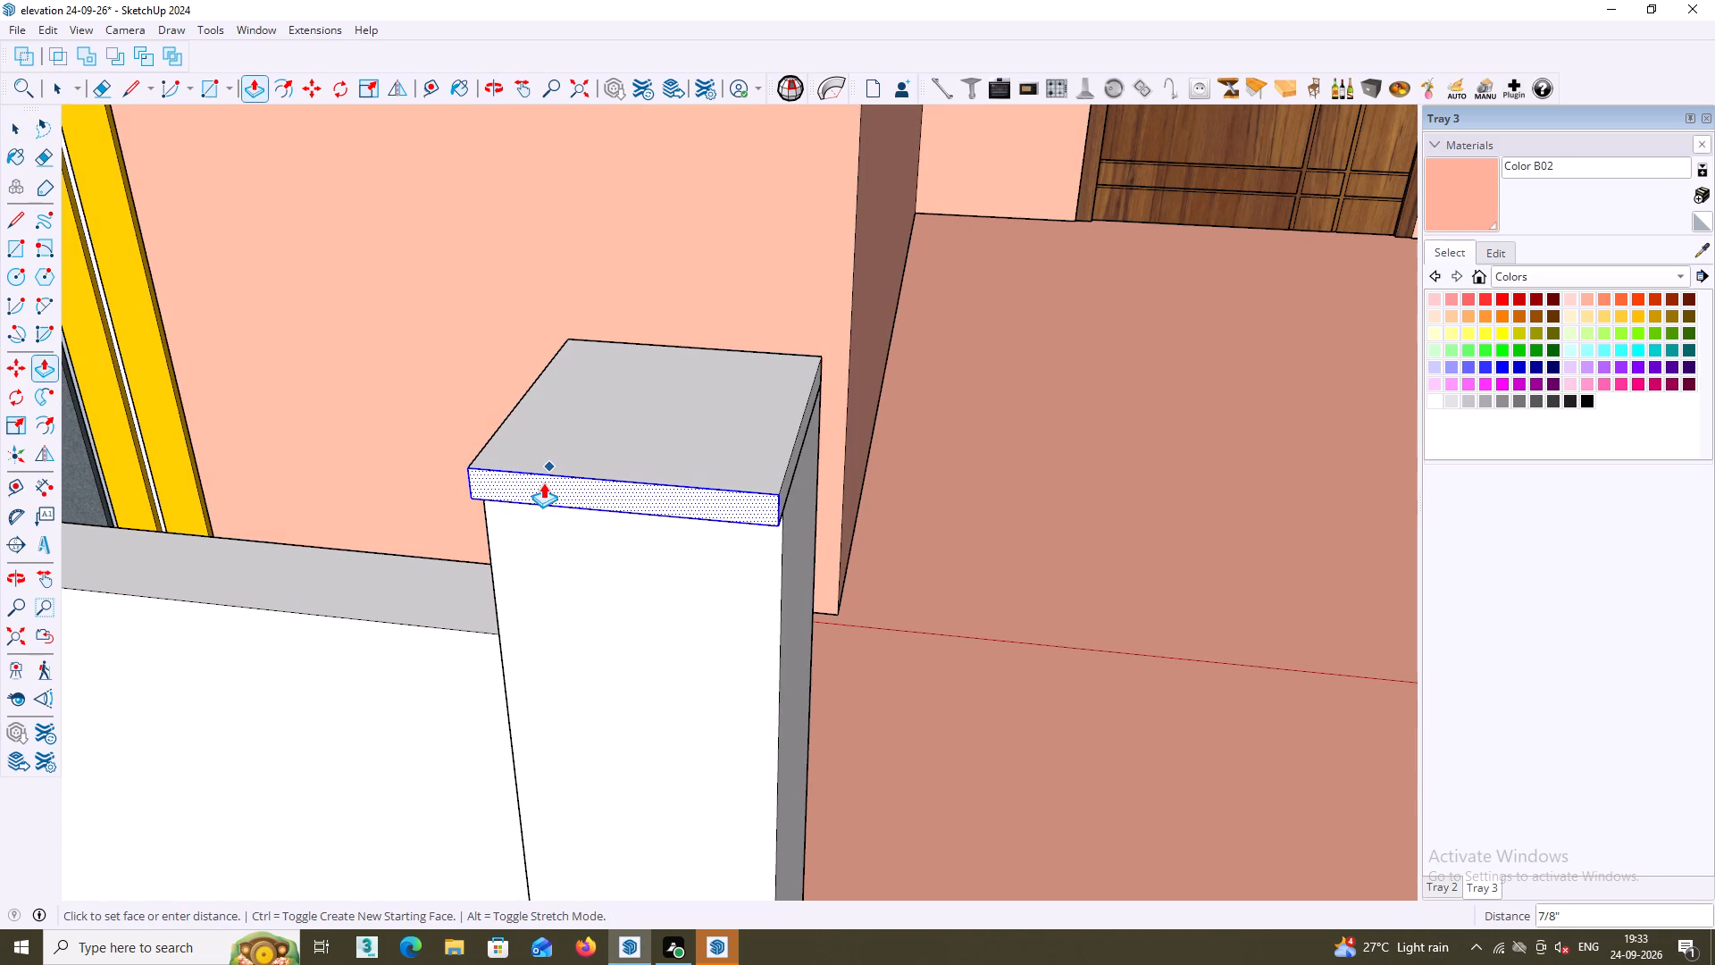
pyautogui.press('1')
pyautogui.press('Return')
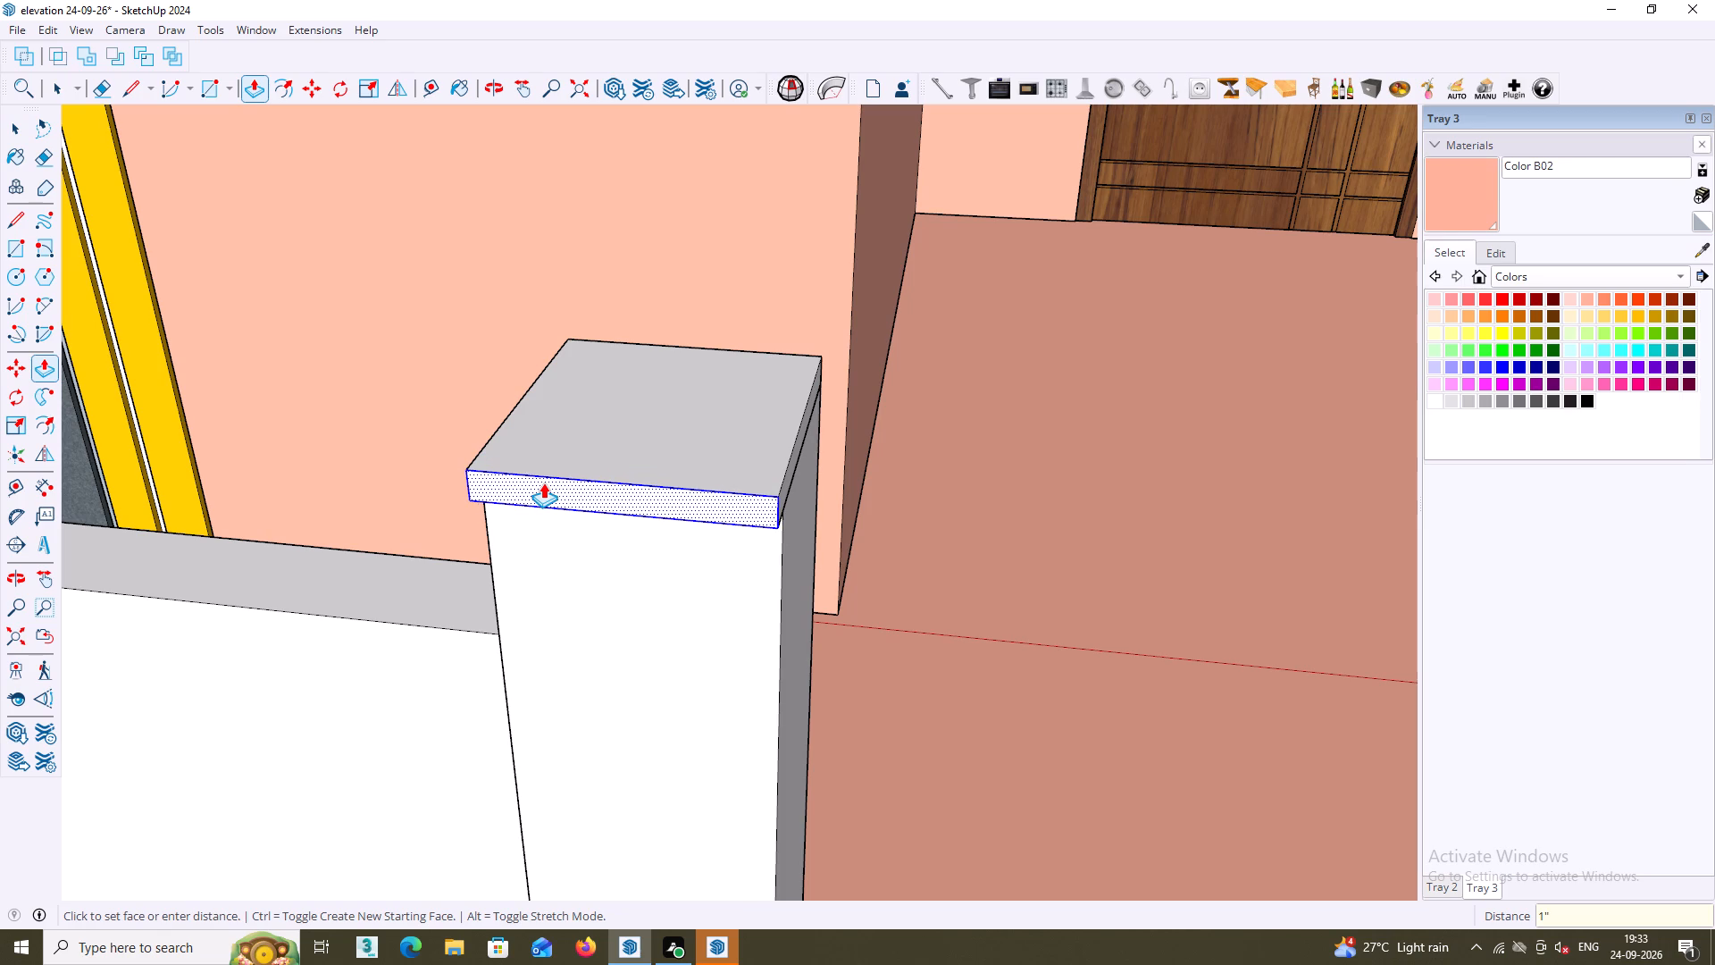
# Repeat the 1" outward extrusion on the front parapet post cap's side face towards the porch opening.
pyautogui.moveTo(937, 434); pyautogui.dragTo(769, 432, button='middle')
pyautogui.moveTo(854, 428); pyautogui.dragTo(736, 431, button='middle')
pyautogui.moveTo(820, 432); pyautogui.dragTo(740, 421, button='middle')
pyautogui.moveTo(804, 454); pyautogui.dragTo(771, 424, button='middle')
pyautogui.scroll(3, 777, 442)
pyautogui.press('space')
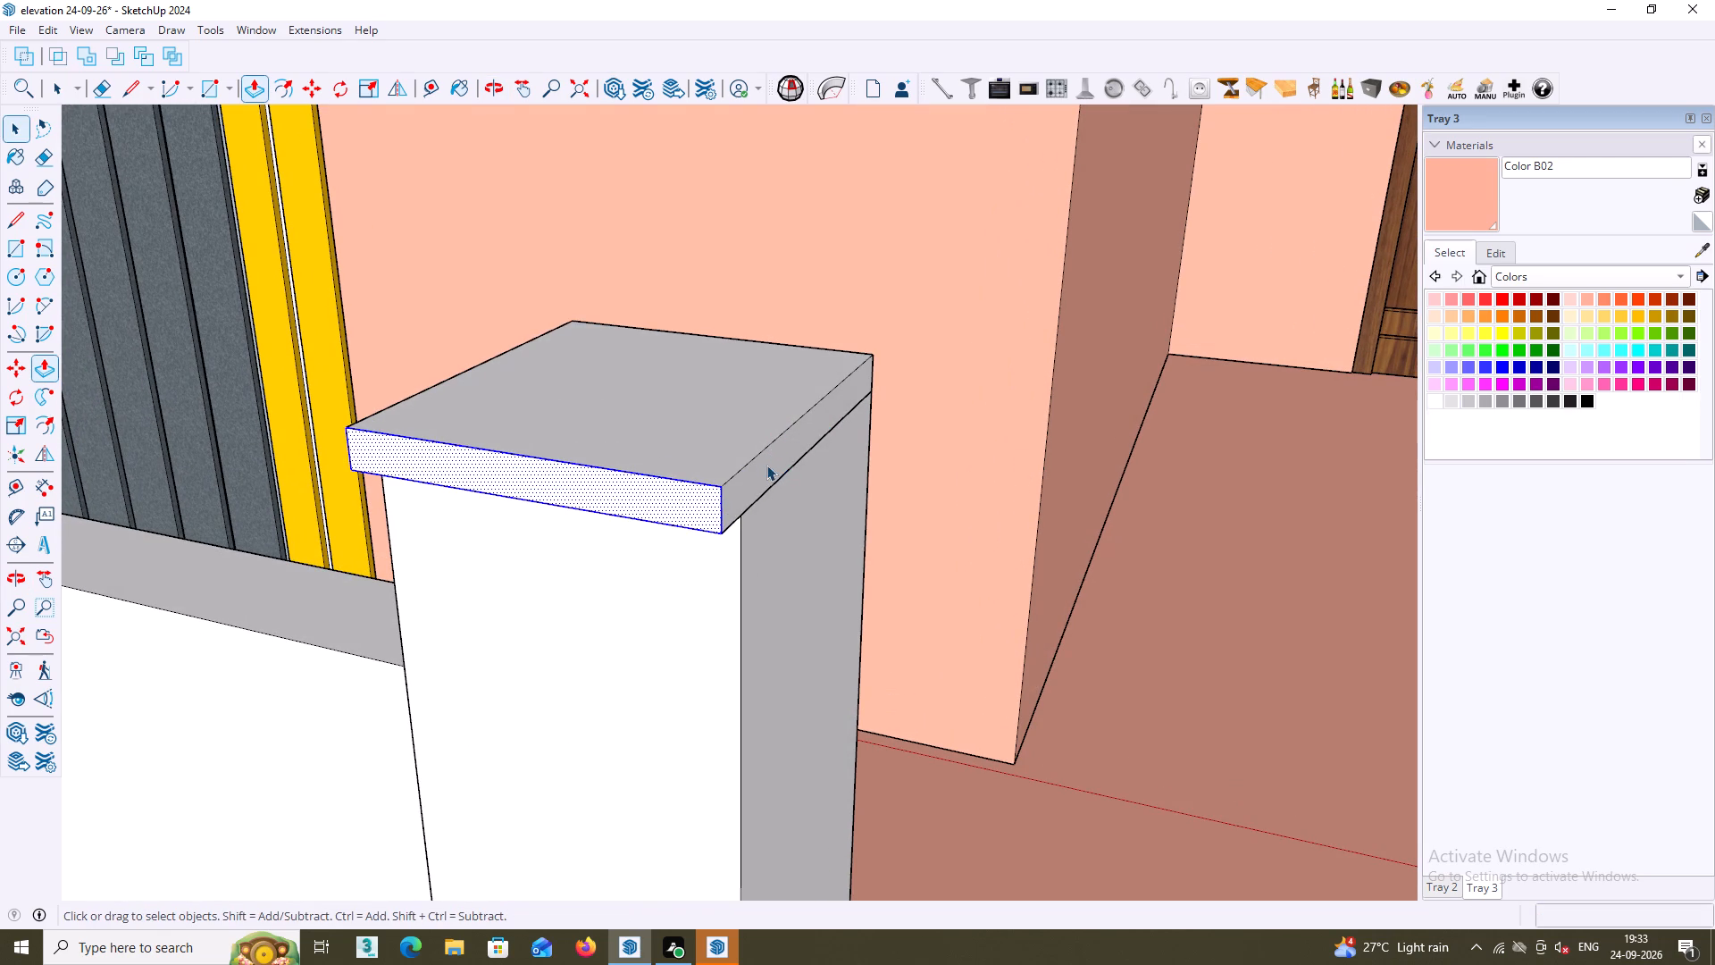
pyautogui.click(758, 473)
pyautogui.press('p')
pyautogui.doubleClick(761, 469)
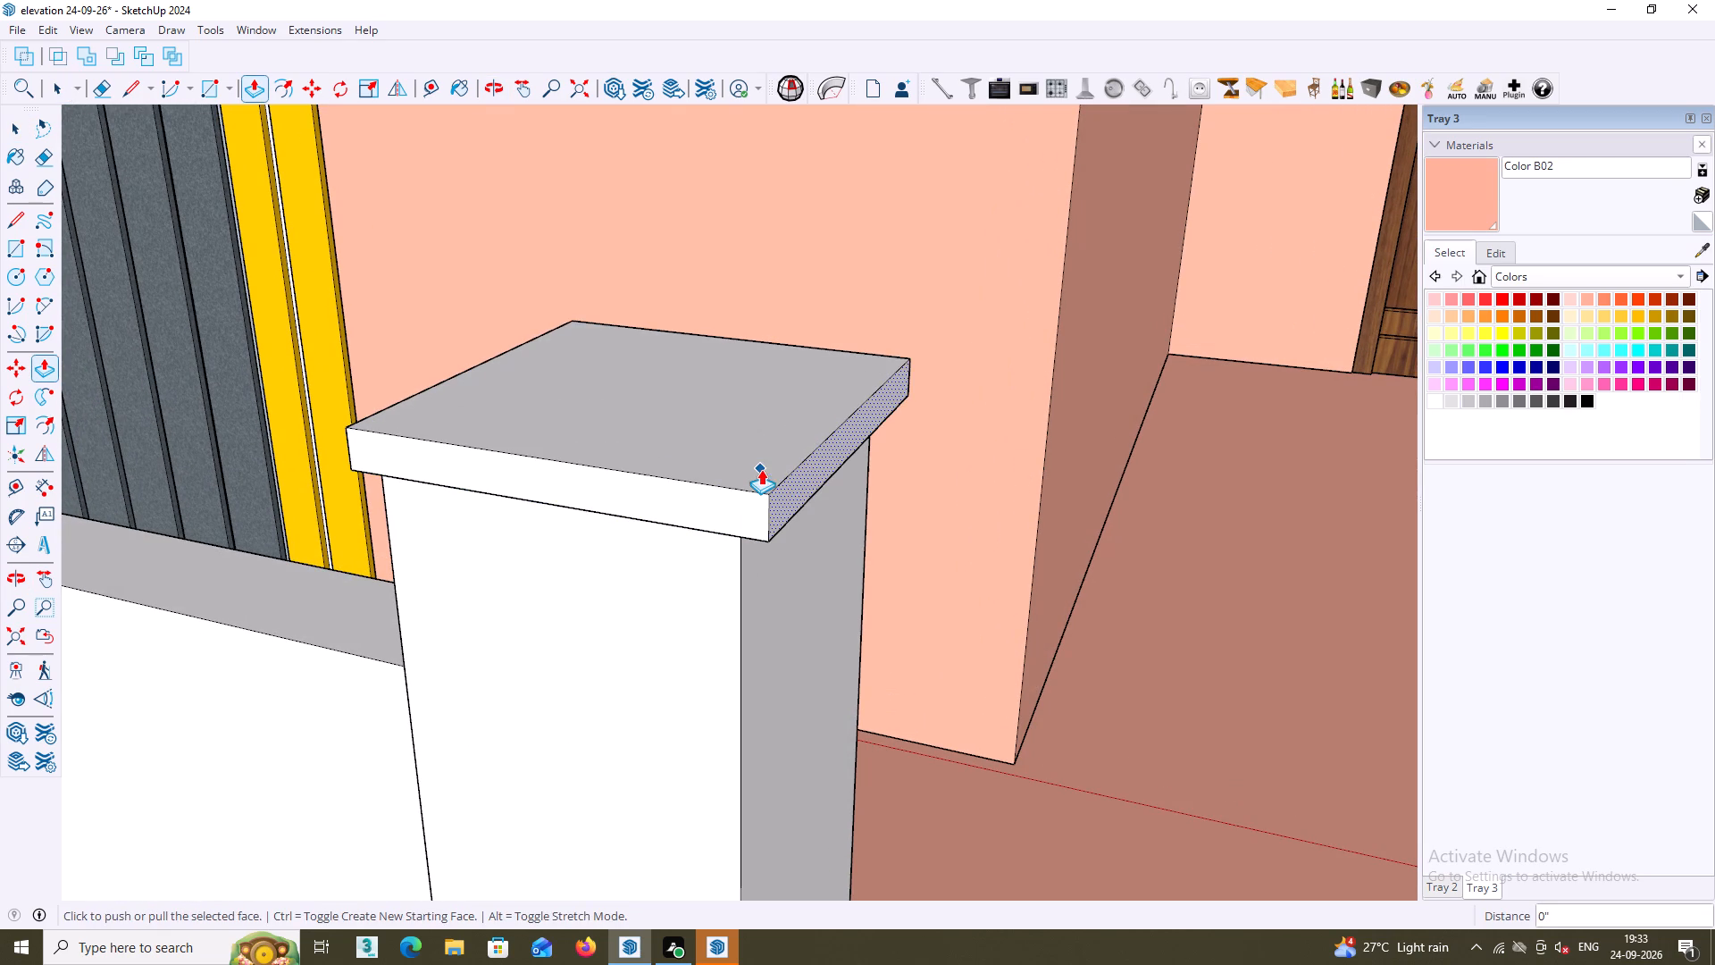
# Repeat the 1" outward extrusion on the two remaining flush side faces of the front parapet post's cap.
pyautogui.scroll(-4, 761, 465)
pyautogui.moveTo(774, 465); pyautogui.dragTo(1284, 412, button='middle')
pyautogui.press('space')
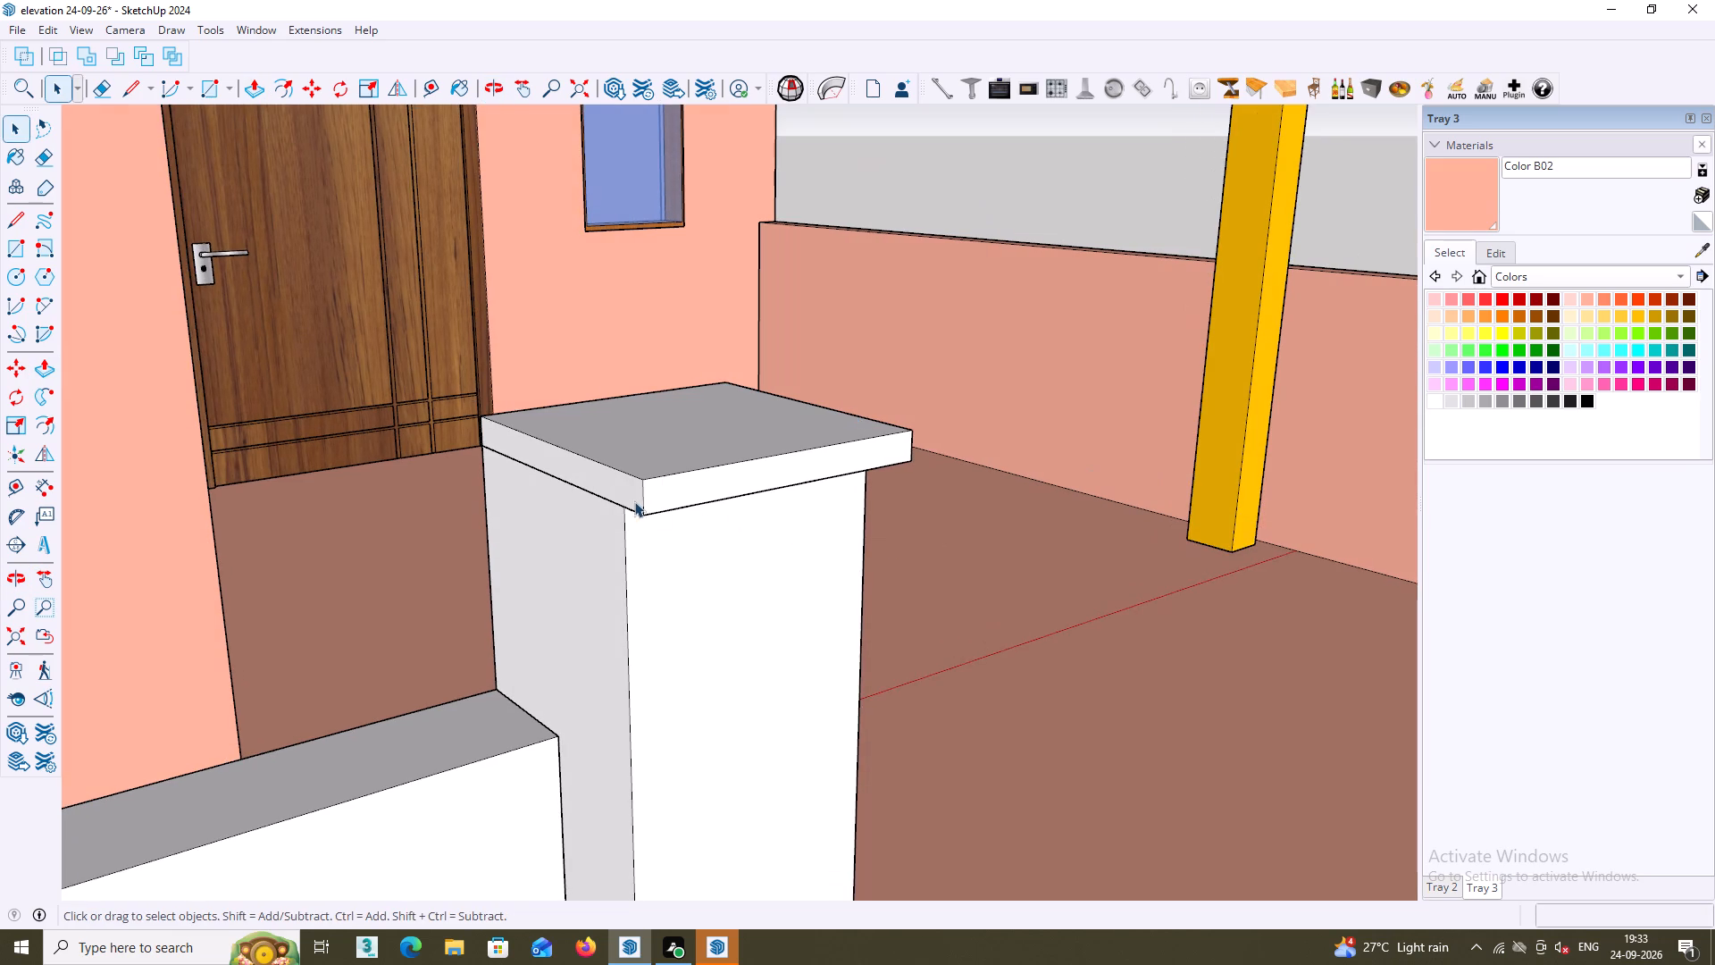
pyautogui.click(624, 498)
pyautogui.press('p')
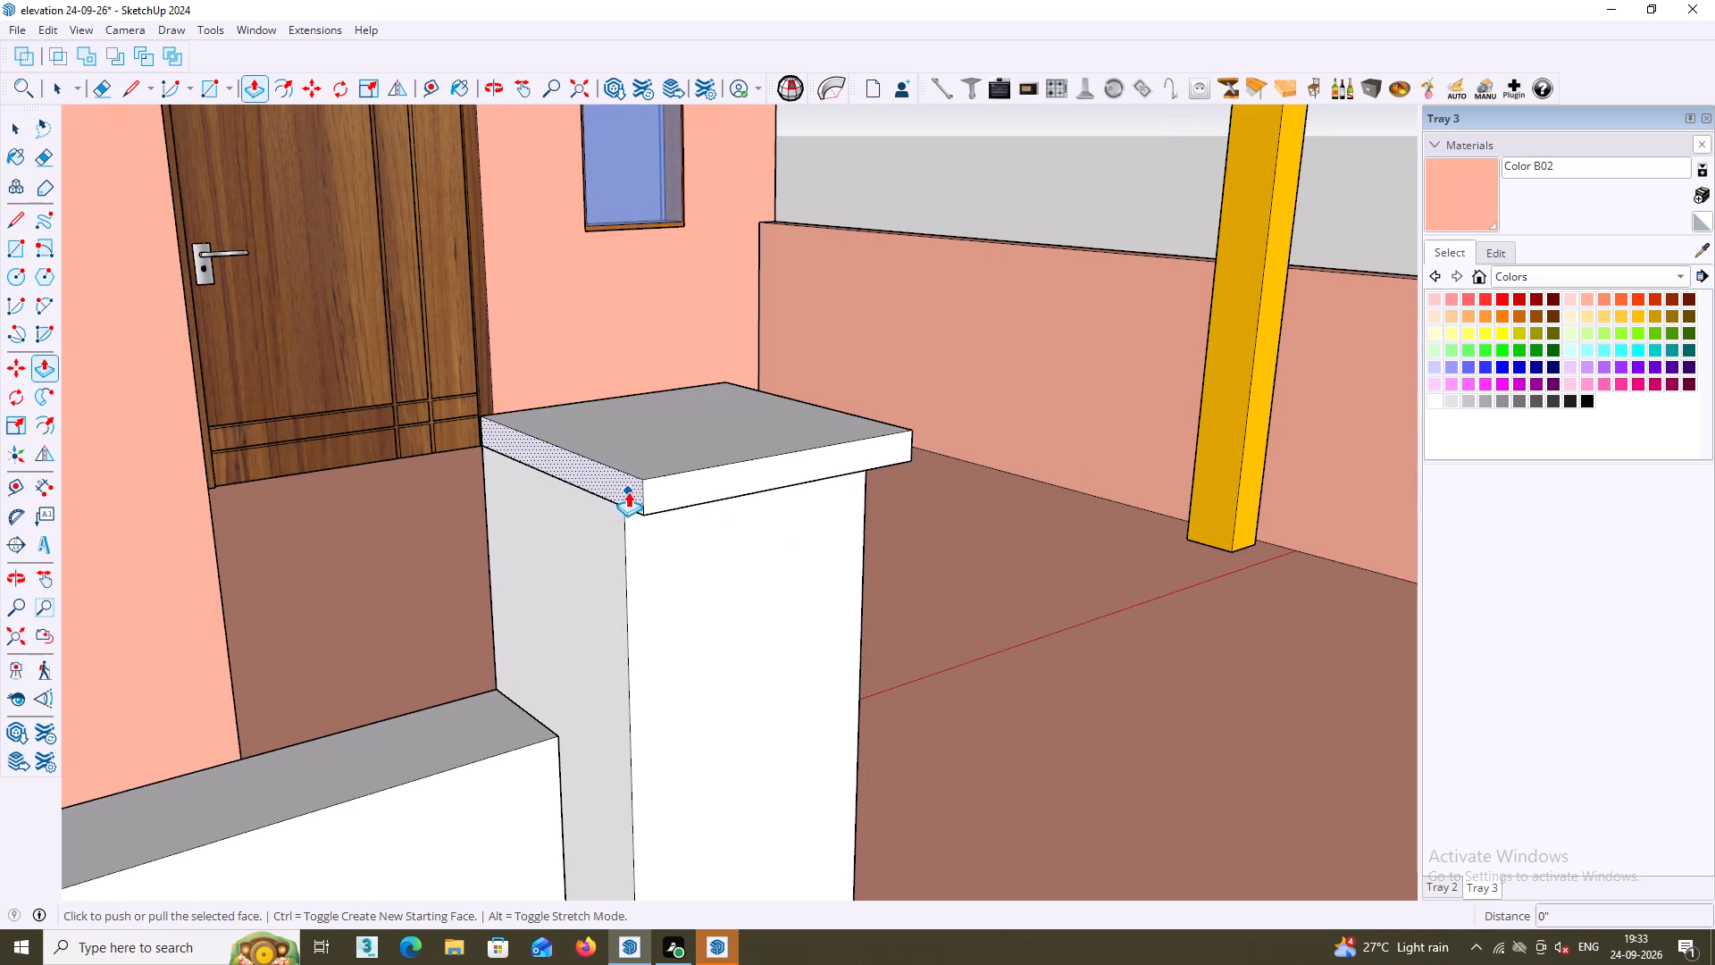
pyautogui.doubleClick(628, 491)
pyautogui.moveTo(612, 515); pyautogui.dragTo(1194, 517, button='middle')
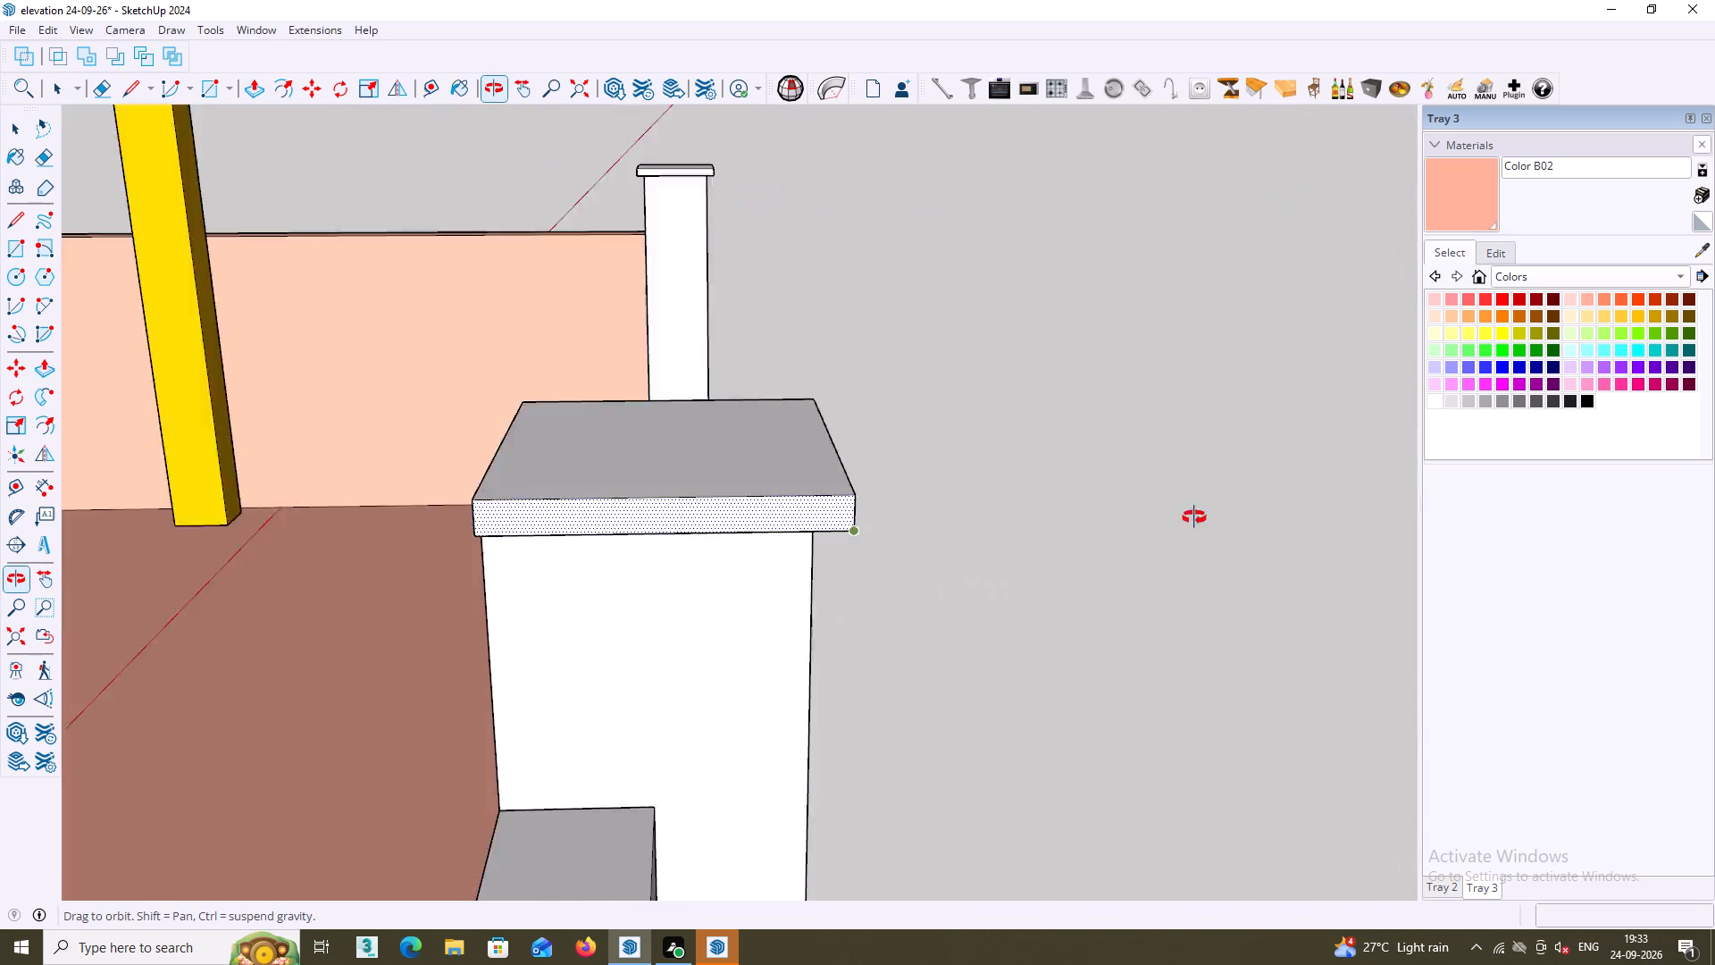
pyautogui.moveTo(1194, 517); pyautogui.dragTo(1404, 484, button='middle')
pyautogui.press('space')
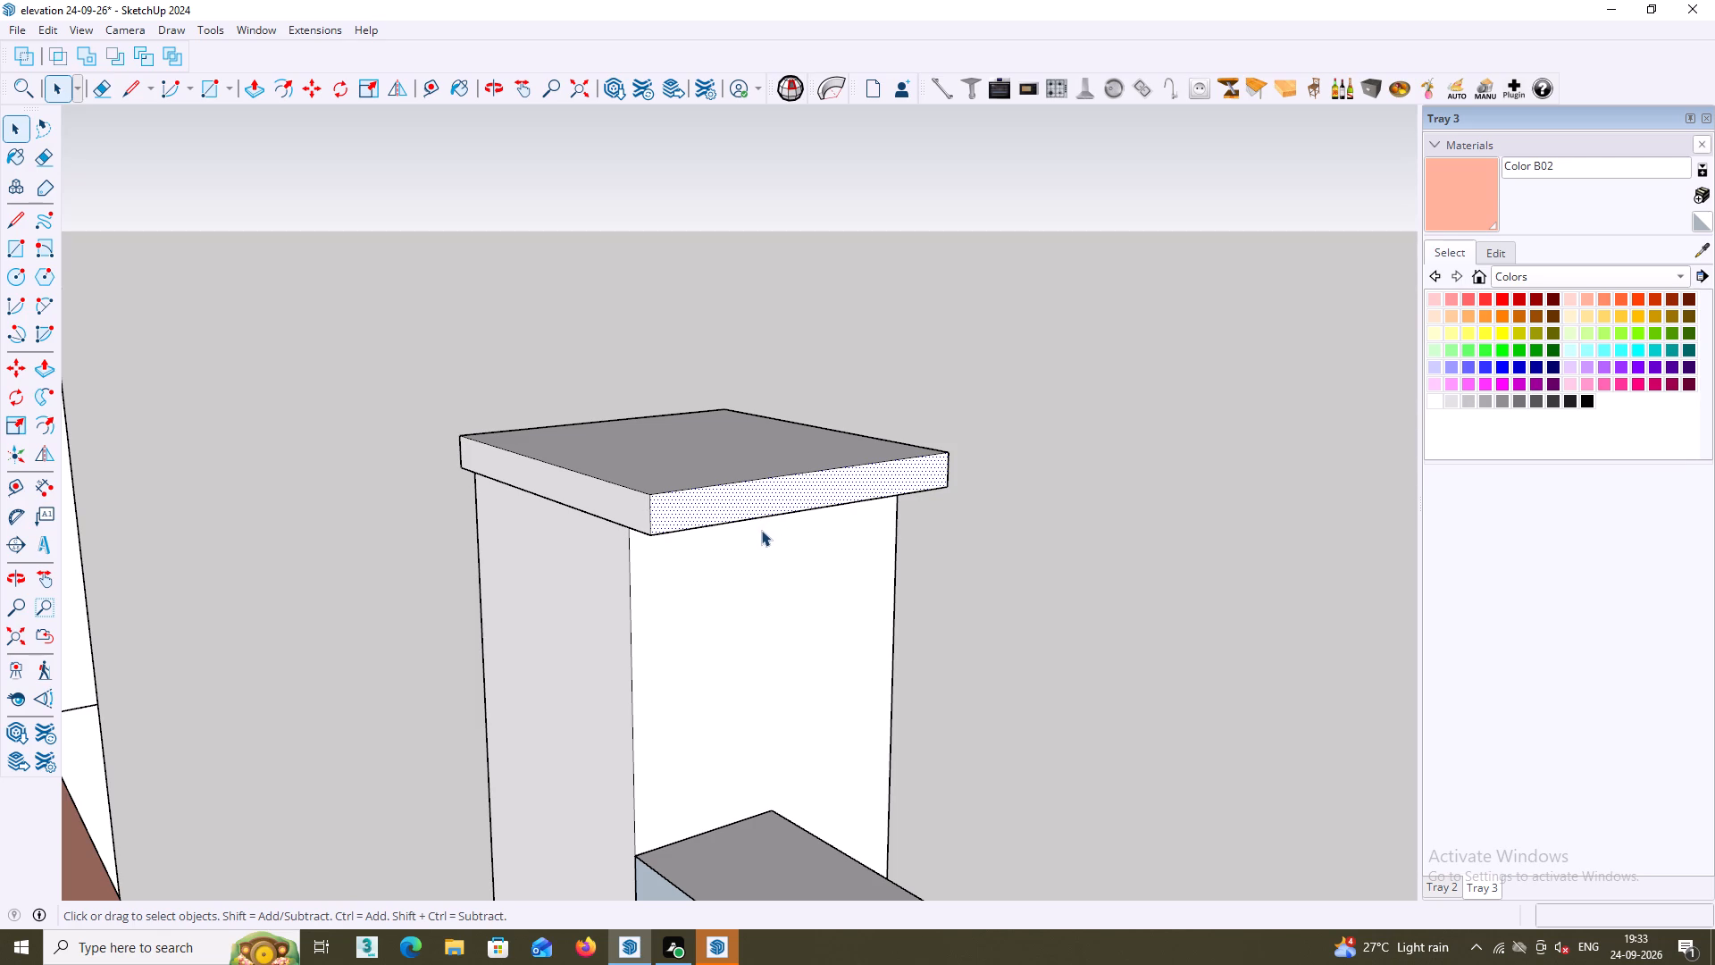
pyautogui.click(615, 501)
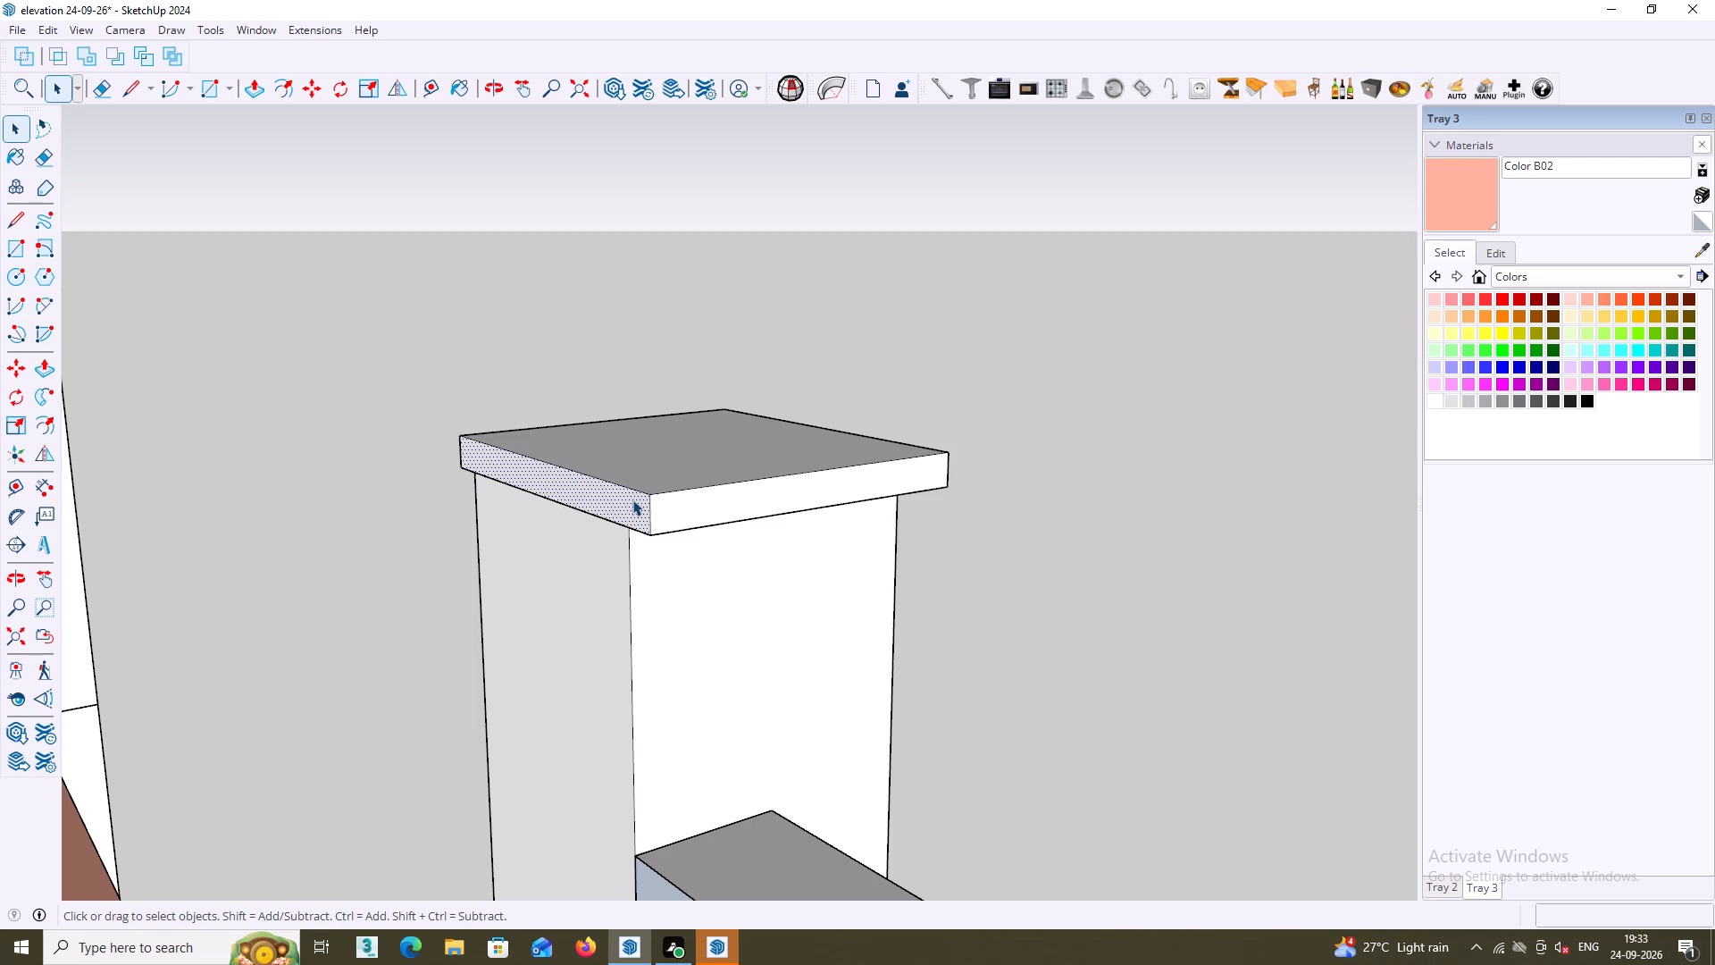
pyautogui.press('p')
pyautogui.doubleClick(632, 499)
pyautogui.scroll(-5, 632, 499)
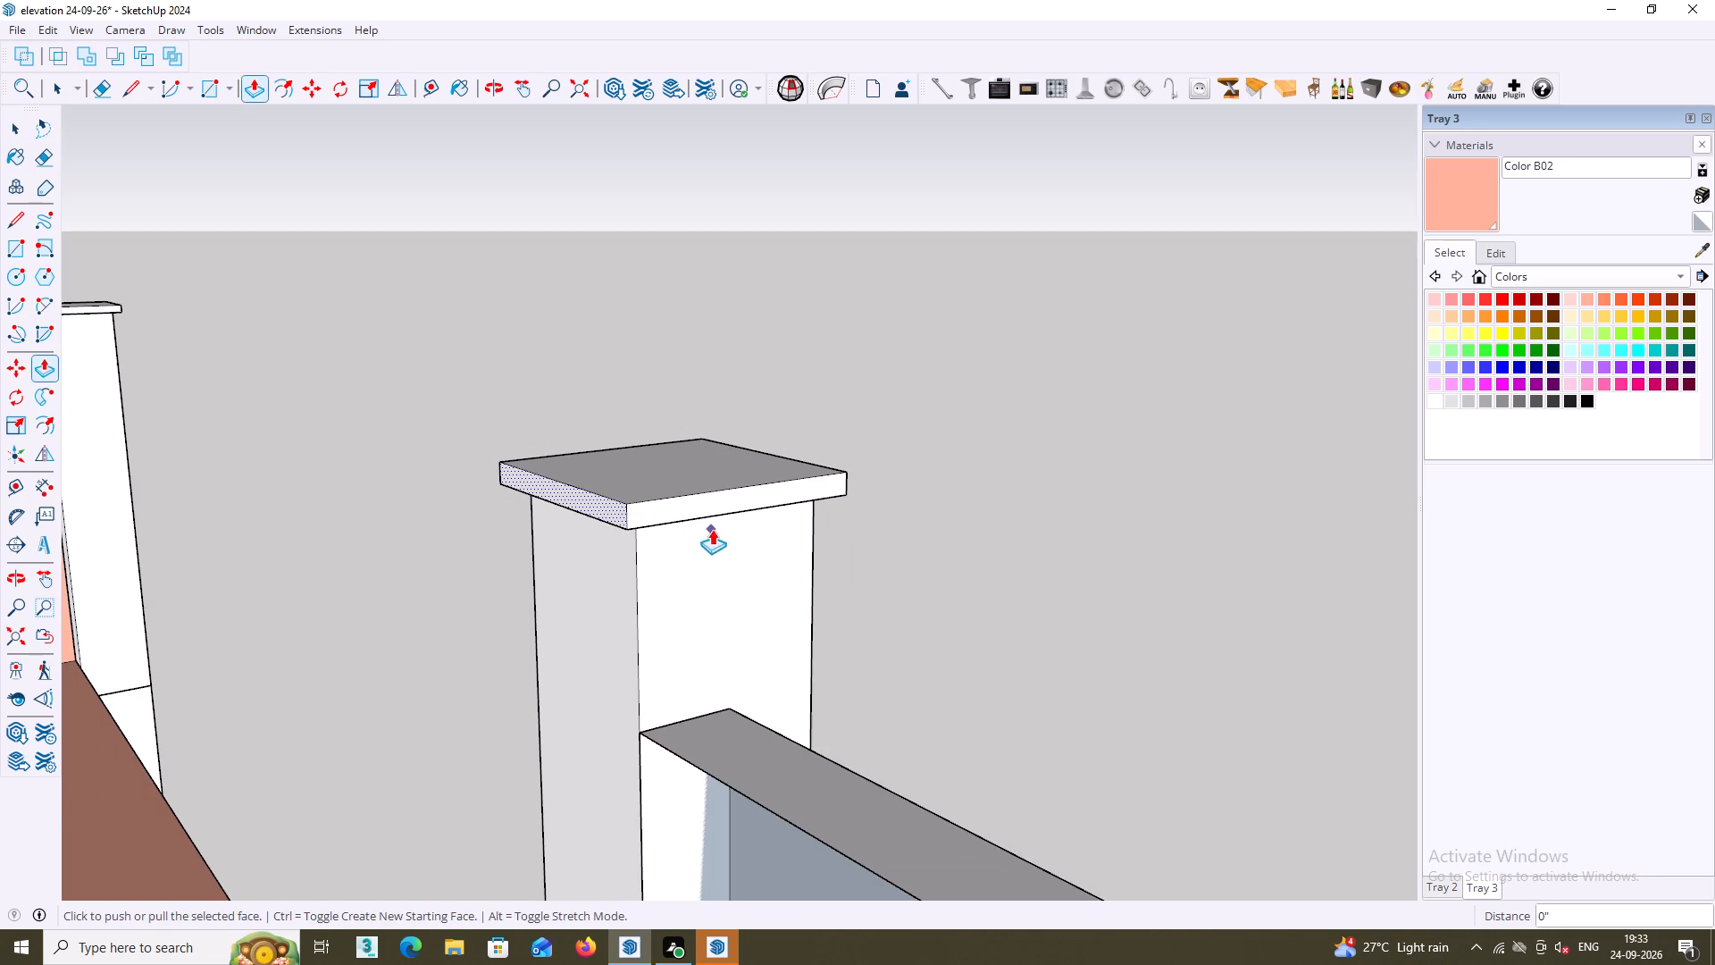
pyautogui.press('space')
# Examine the pink house's front elevation as a whole, including the porch and its two capped posts.
pyautogui.scroll(-6, 898, 598)
pyautogui.middleClick(951, 631)
pyautogui.scroll(-3, 951, 631)
pyautogui.middleClick(950, 623)
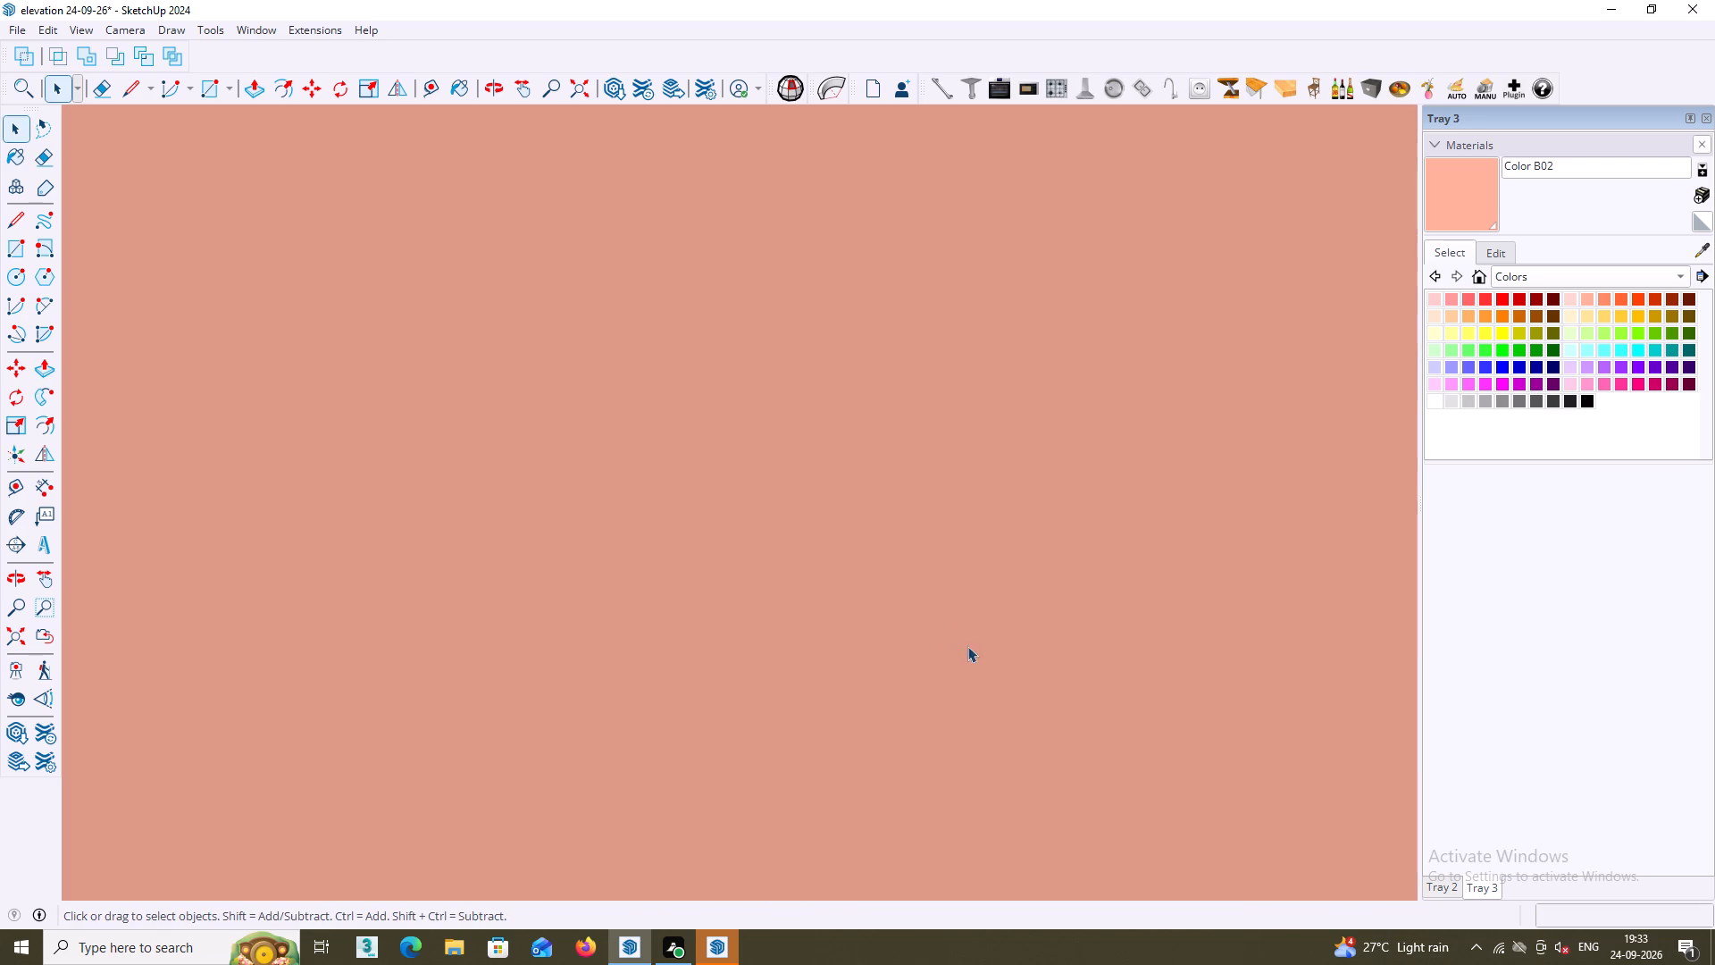
pyautogui.scroll(-3, 967, 646)
pyautogui.click(21, 631)
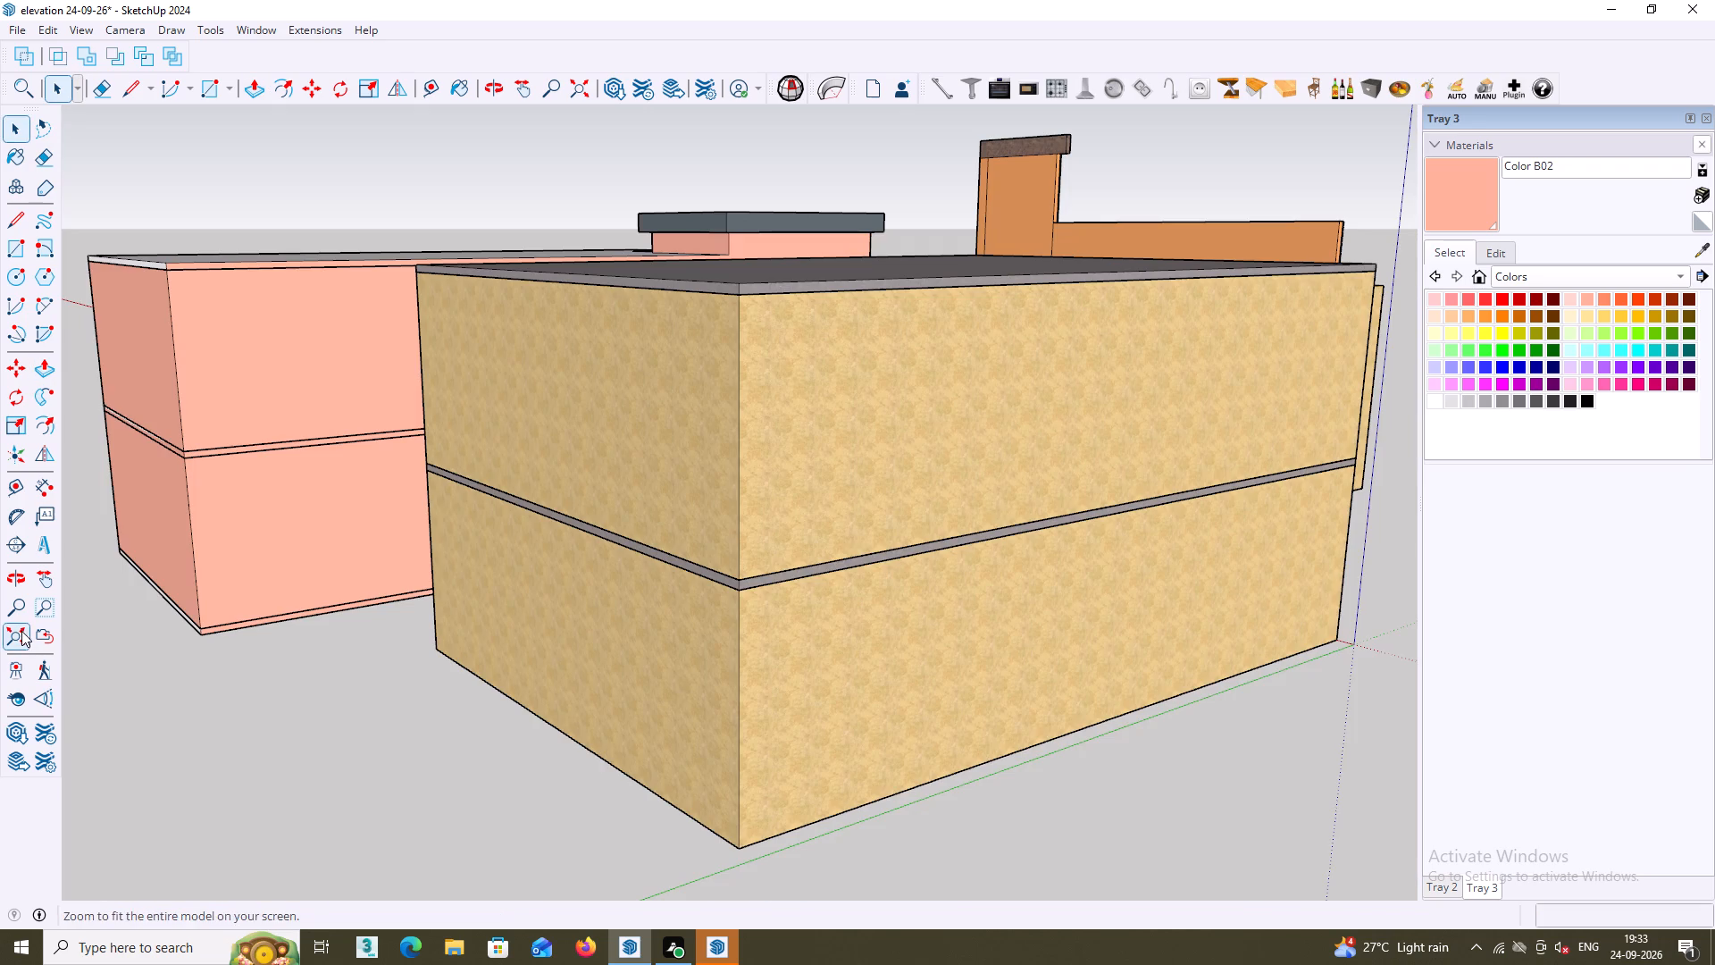
pyautogui.scroll(-9, 244, 678)
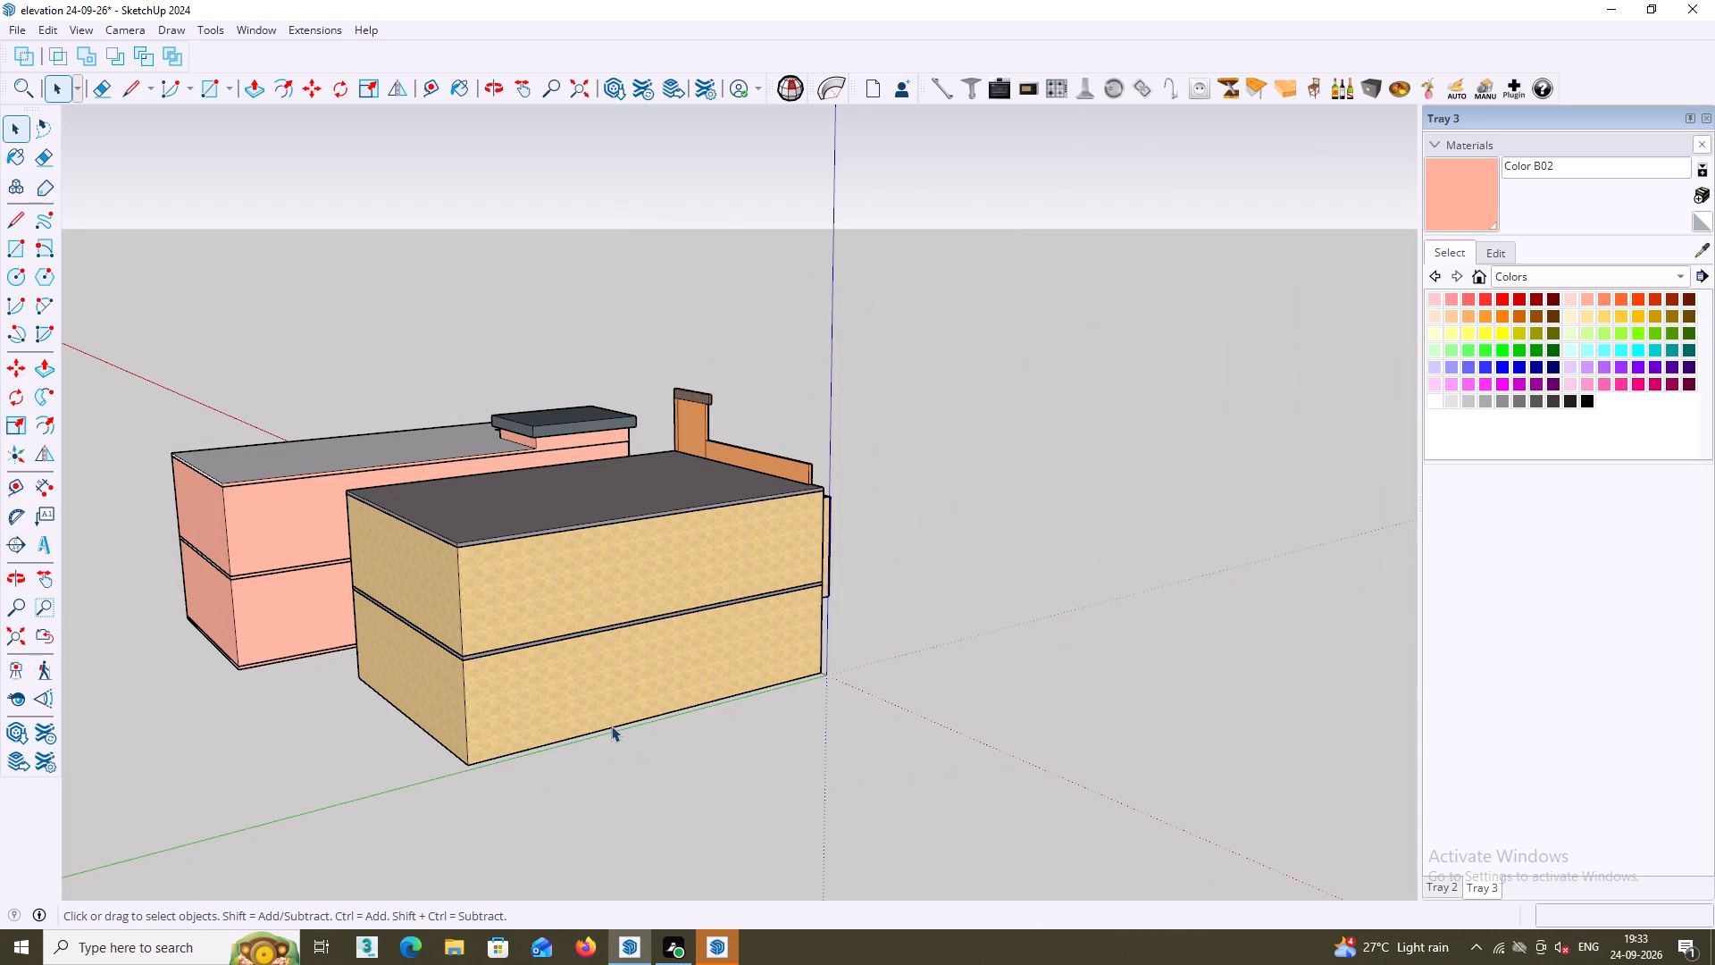
pyautogui.moveTo(615, 712); pyautogui.dragTo(113, 683, button='middle')
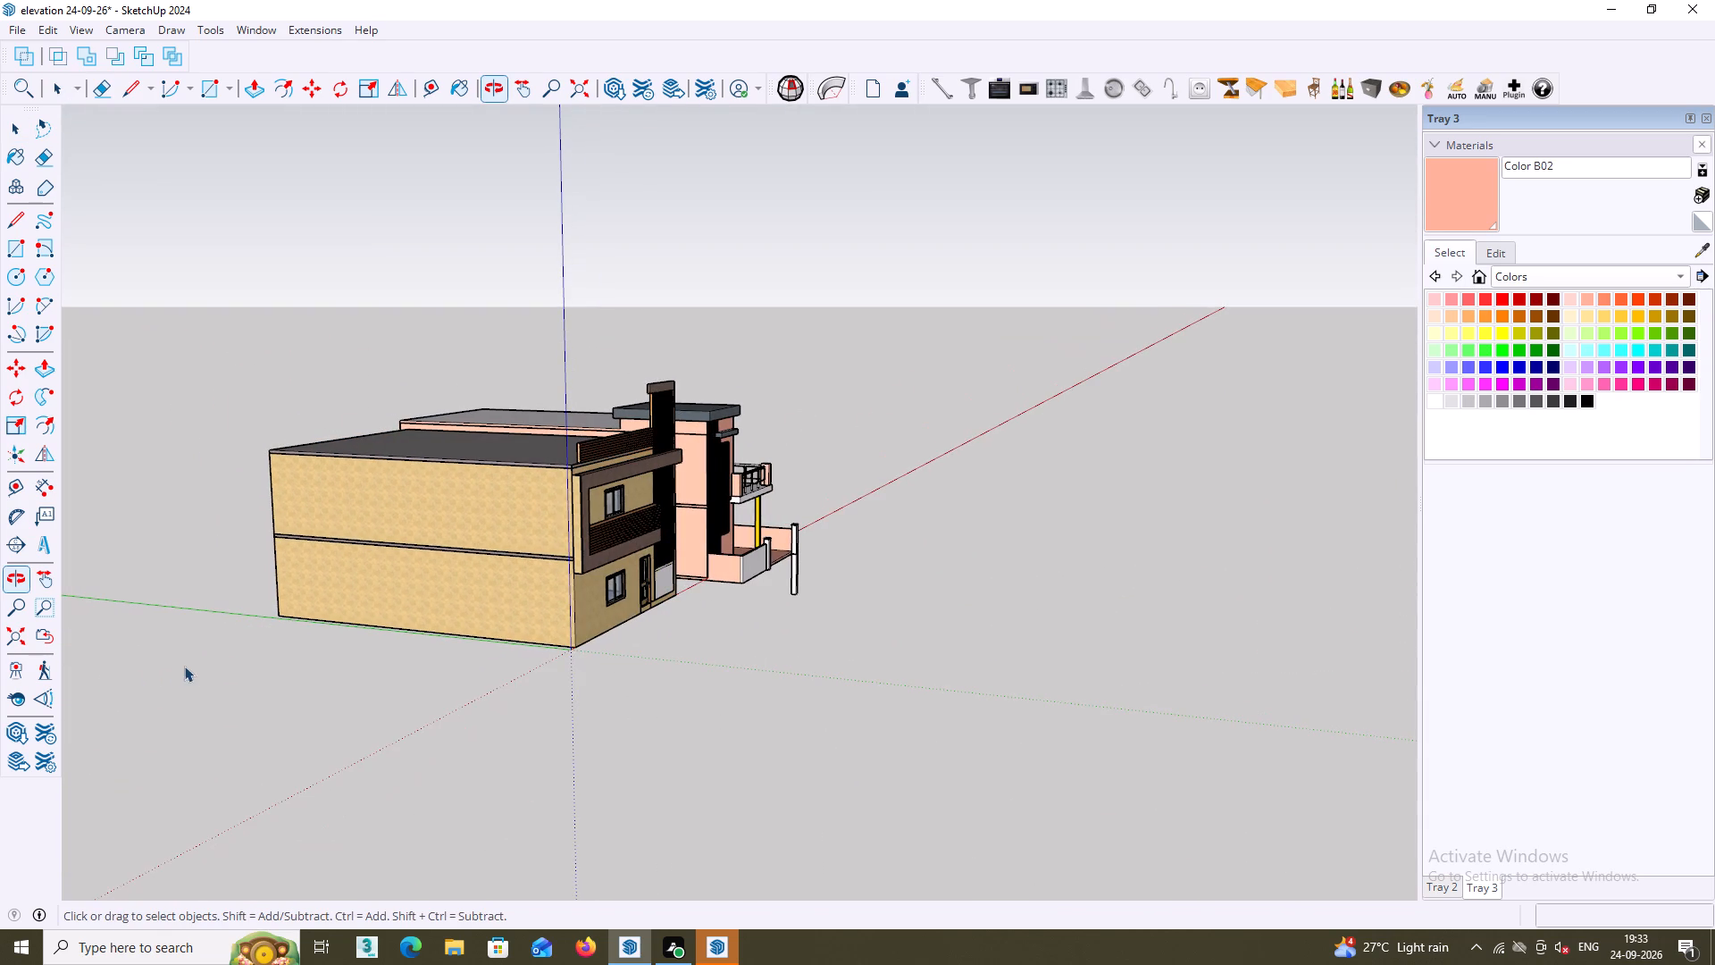
pyautogui.press('space')
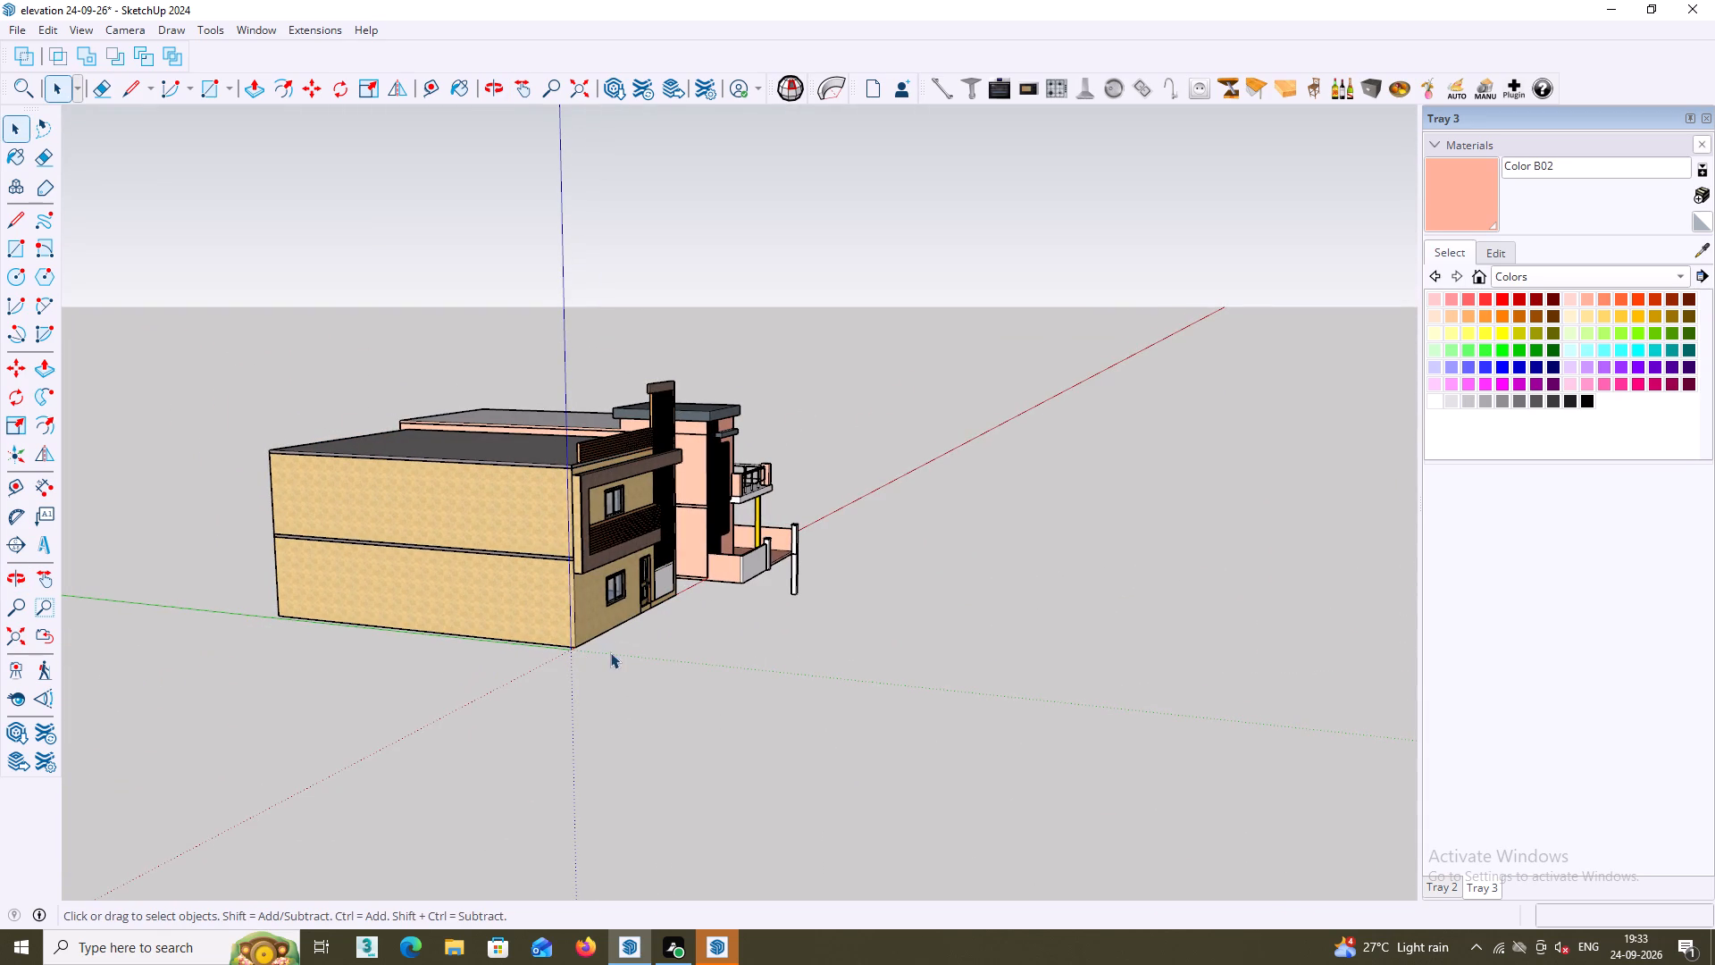
pyautogui.moveTo(610, 652); pyautogui.dragTo(389, 663, button='middle')
pyautogui.scroll(-1, 389, 663)
pyautogui.moveTo(1114, 591); pyautogui.dragTo(881, 660, button='middle')
pyautogui.scroll(10, 875, 575)
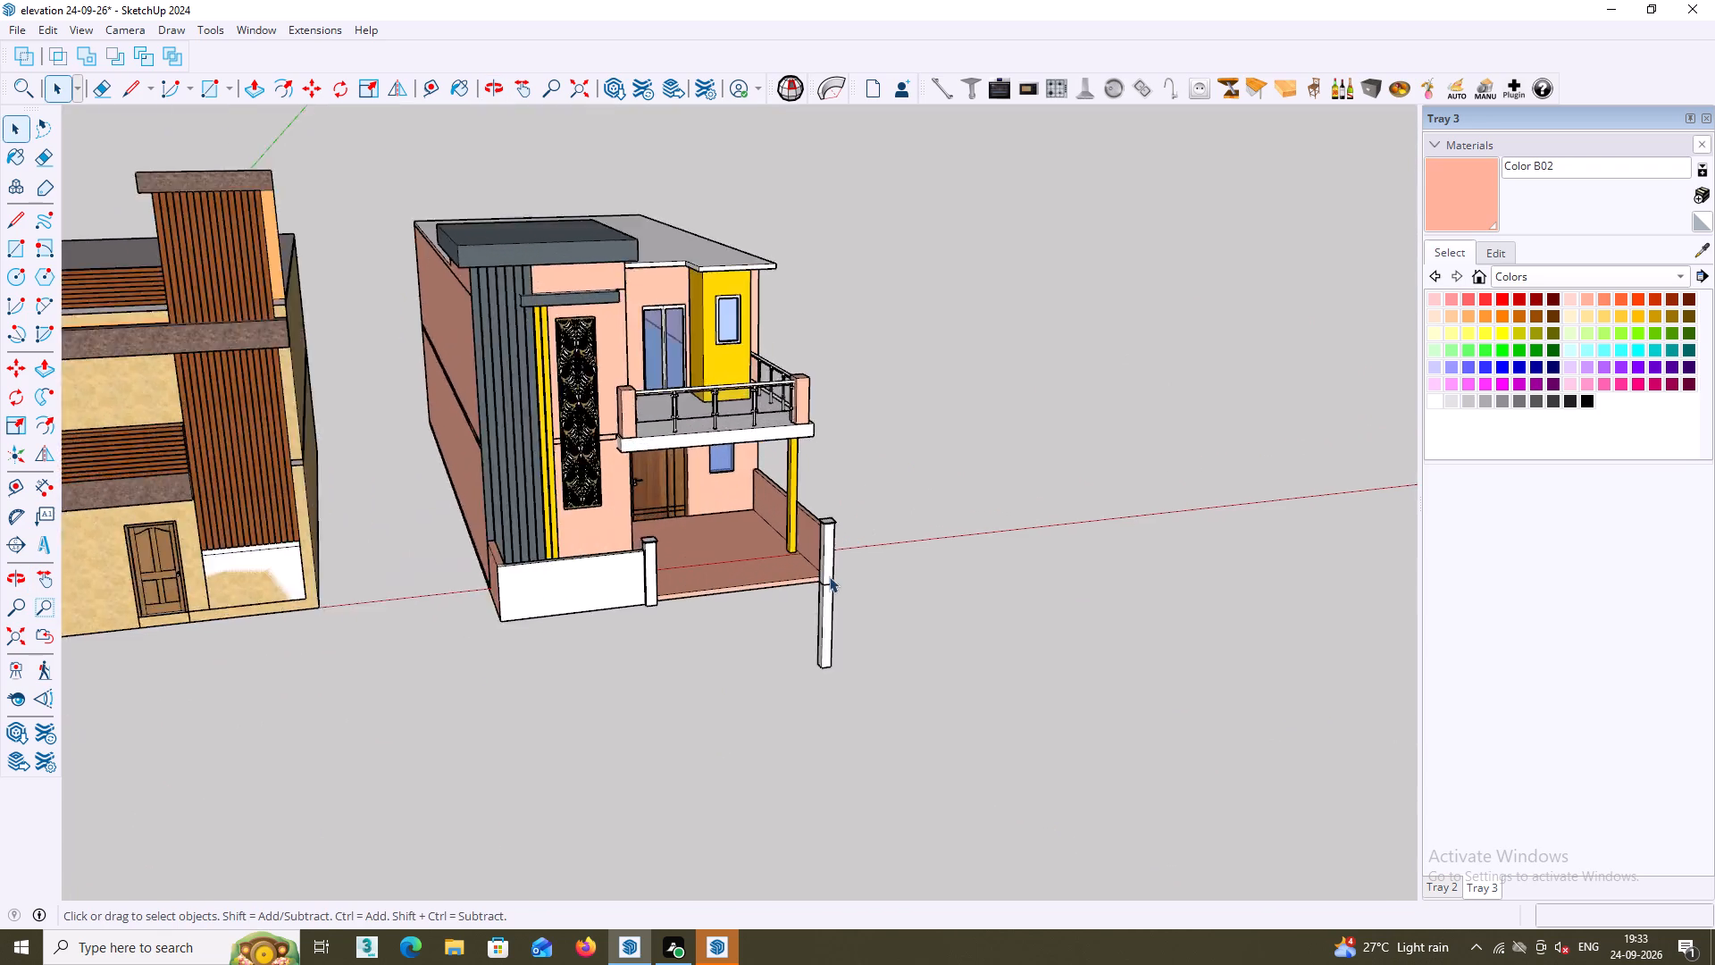
# Push the bottom face of the far porch post up about 6' 5 13/16" to the base of the porch floor slab.
pyautogui.scroll(9, 829, 576)
pyautogui.moveTo(830, 564); pyautogui.dragTo(906, 335, button='middle')
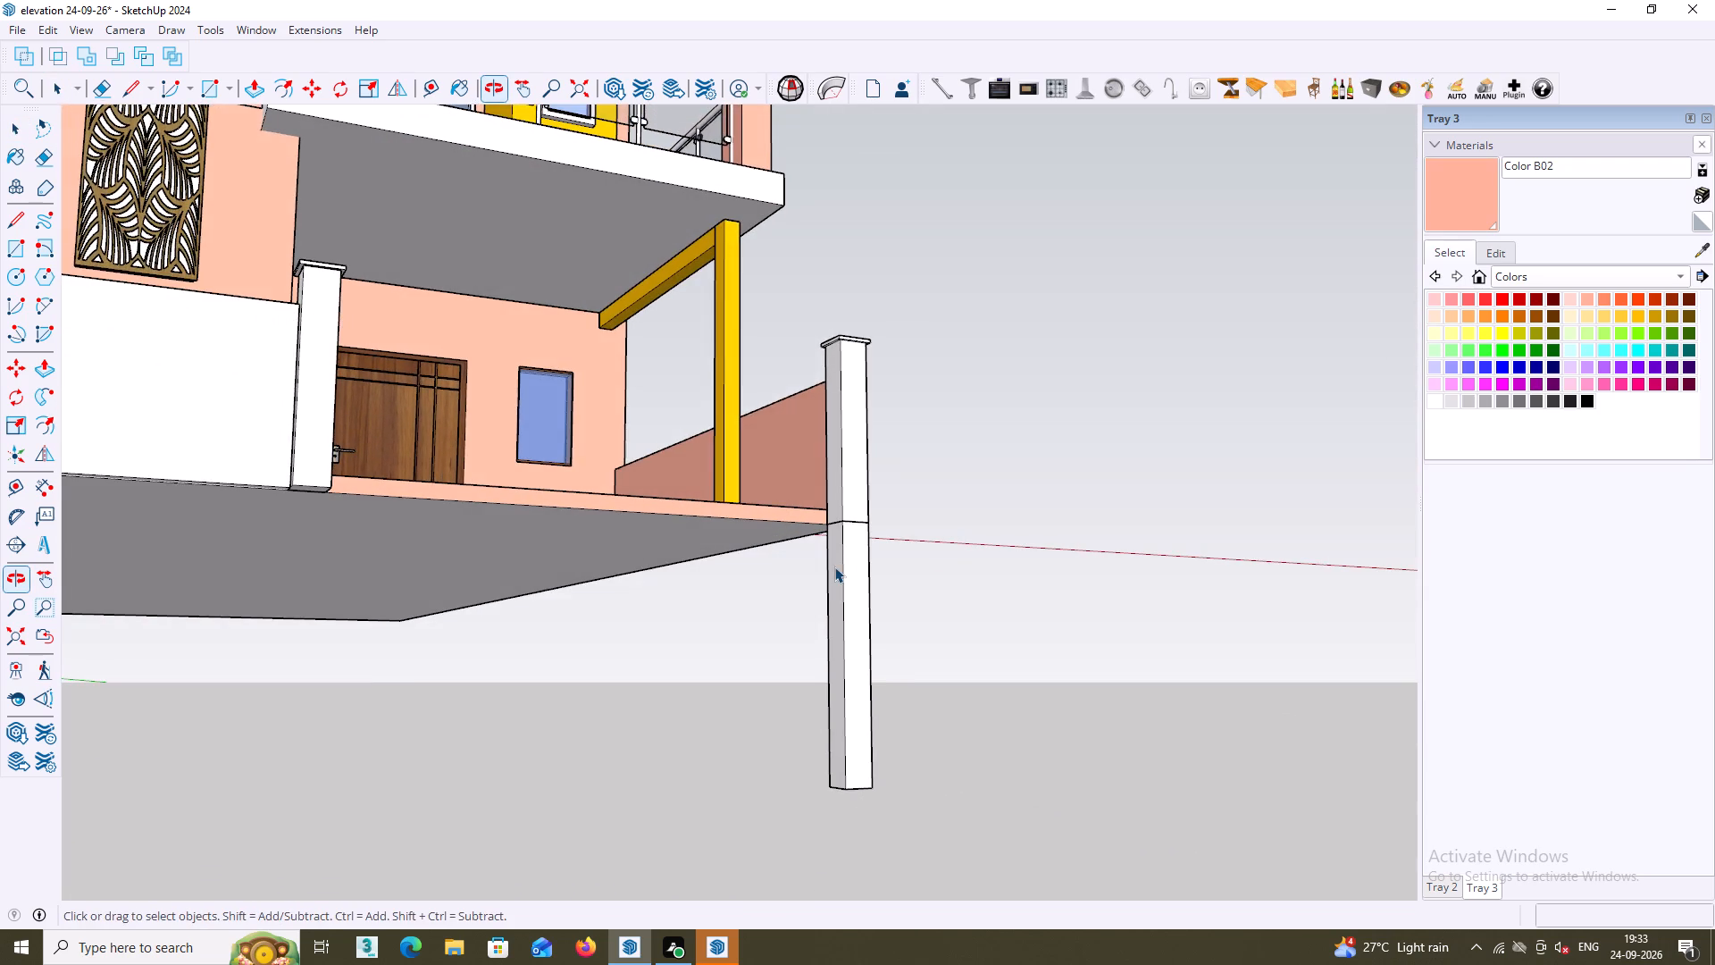
pyautogui.scroll(3, 834, 566)
pyautogui.moveTo(851, 563); pyautogui.dragTo(862, 653, button='middle')
pyautogui.click(861, 661)
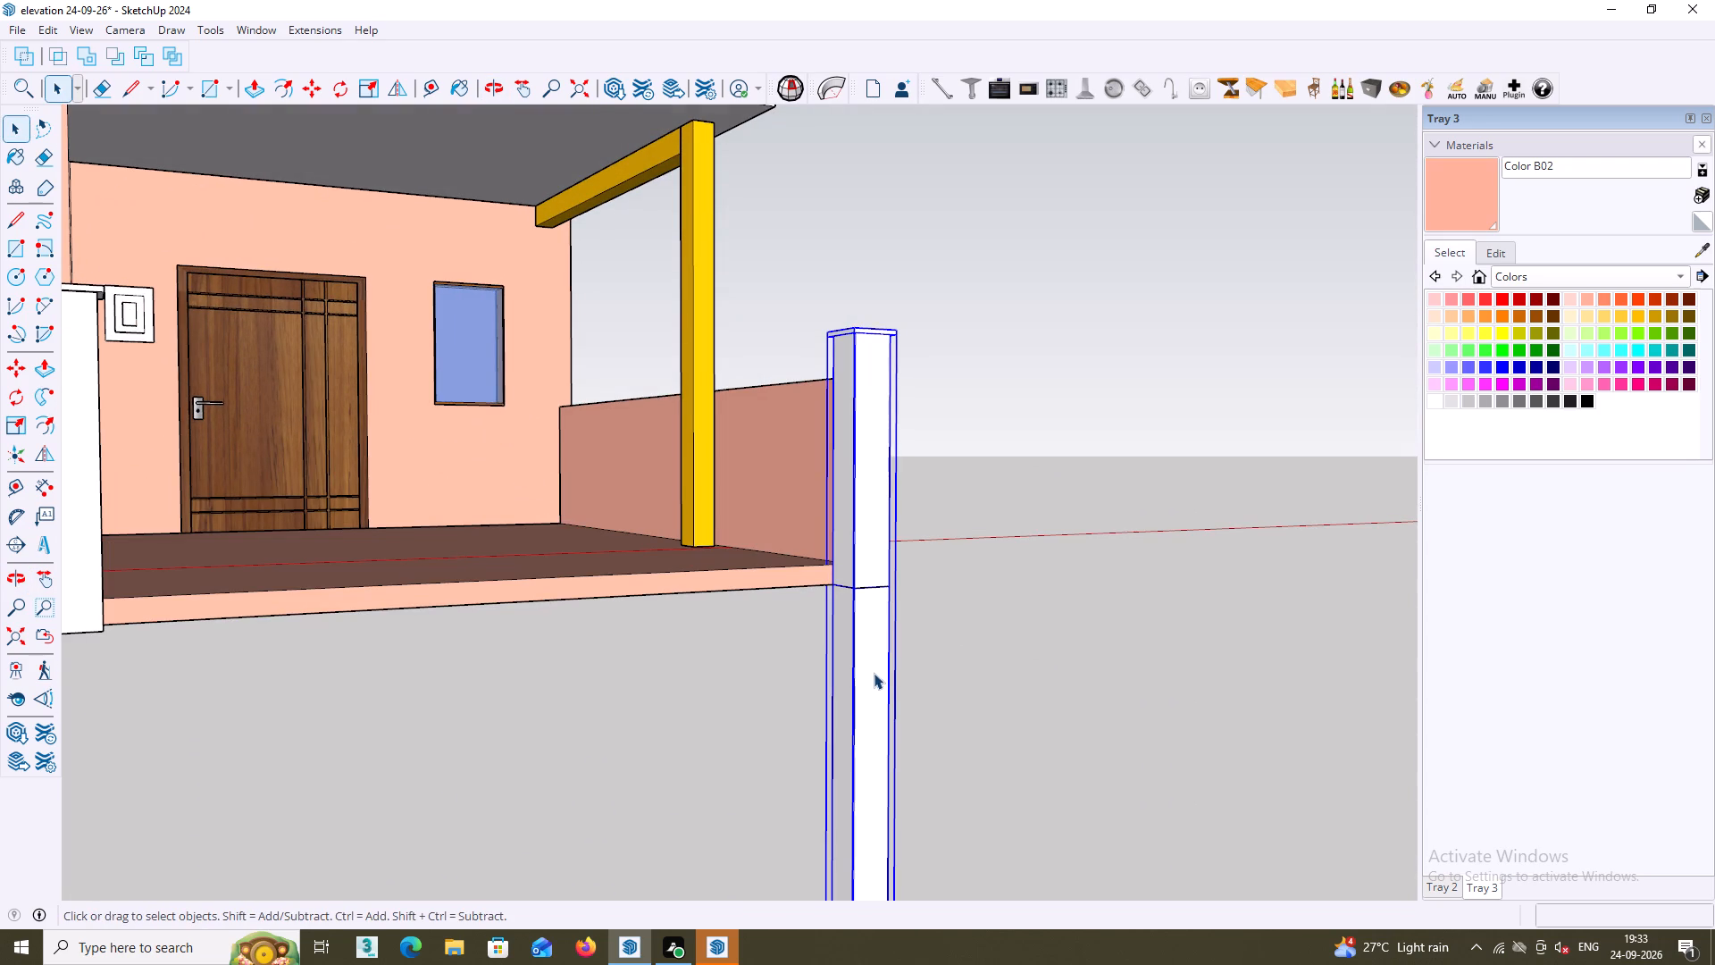
pyautogui.middleClick(874, 673)
pyautogui.scroll(-5, 877, 679)
pyautogui.moveTo(928, 764); pyautogui.dragTo(946, 537, button='middle')
pyautogui.moveTo(853, 865); pyautogui.dragTo(873, 785, button='middle')
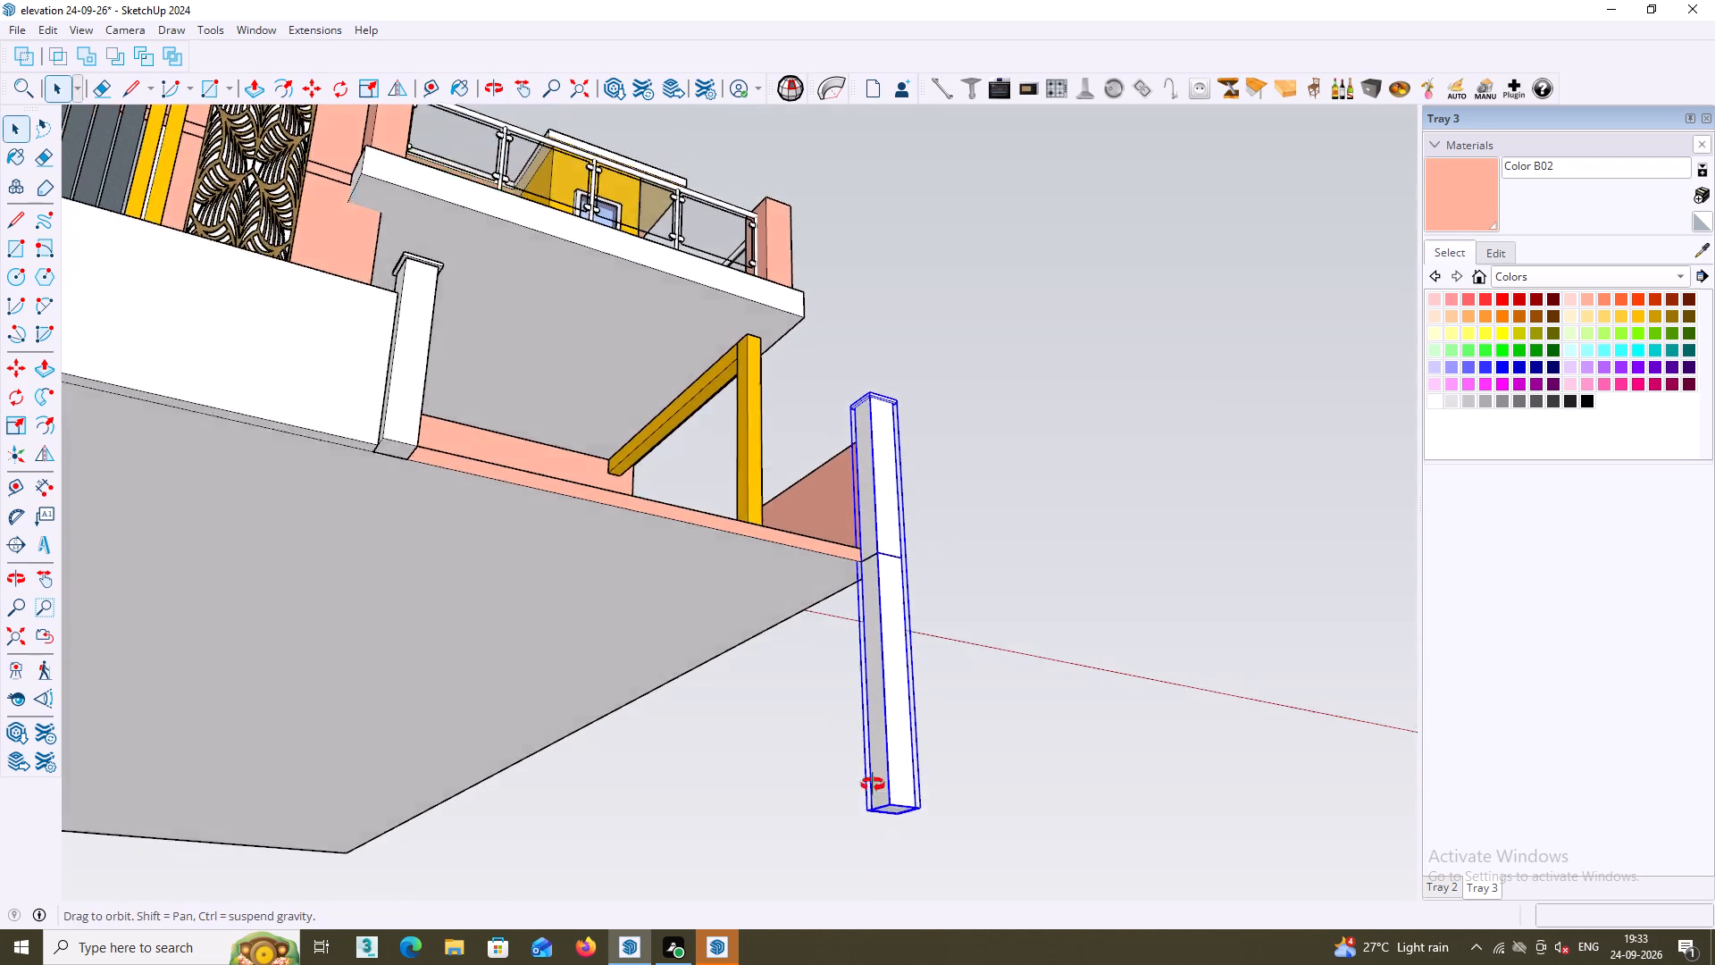
pyautogui.moveTo(873, 785); pyautogui.dragTo(882, 761, button='middle')
pyautogui.scroll(3, 941, 759)
pyautogui.click(908, 713)
pyautogui.click(907, 711)
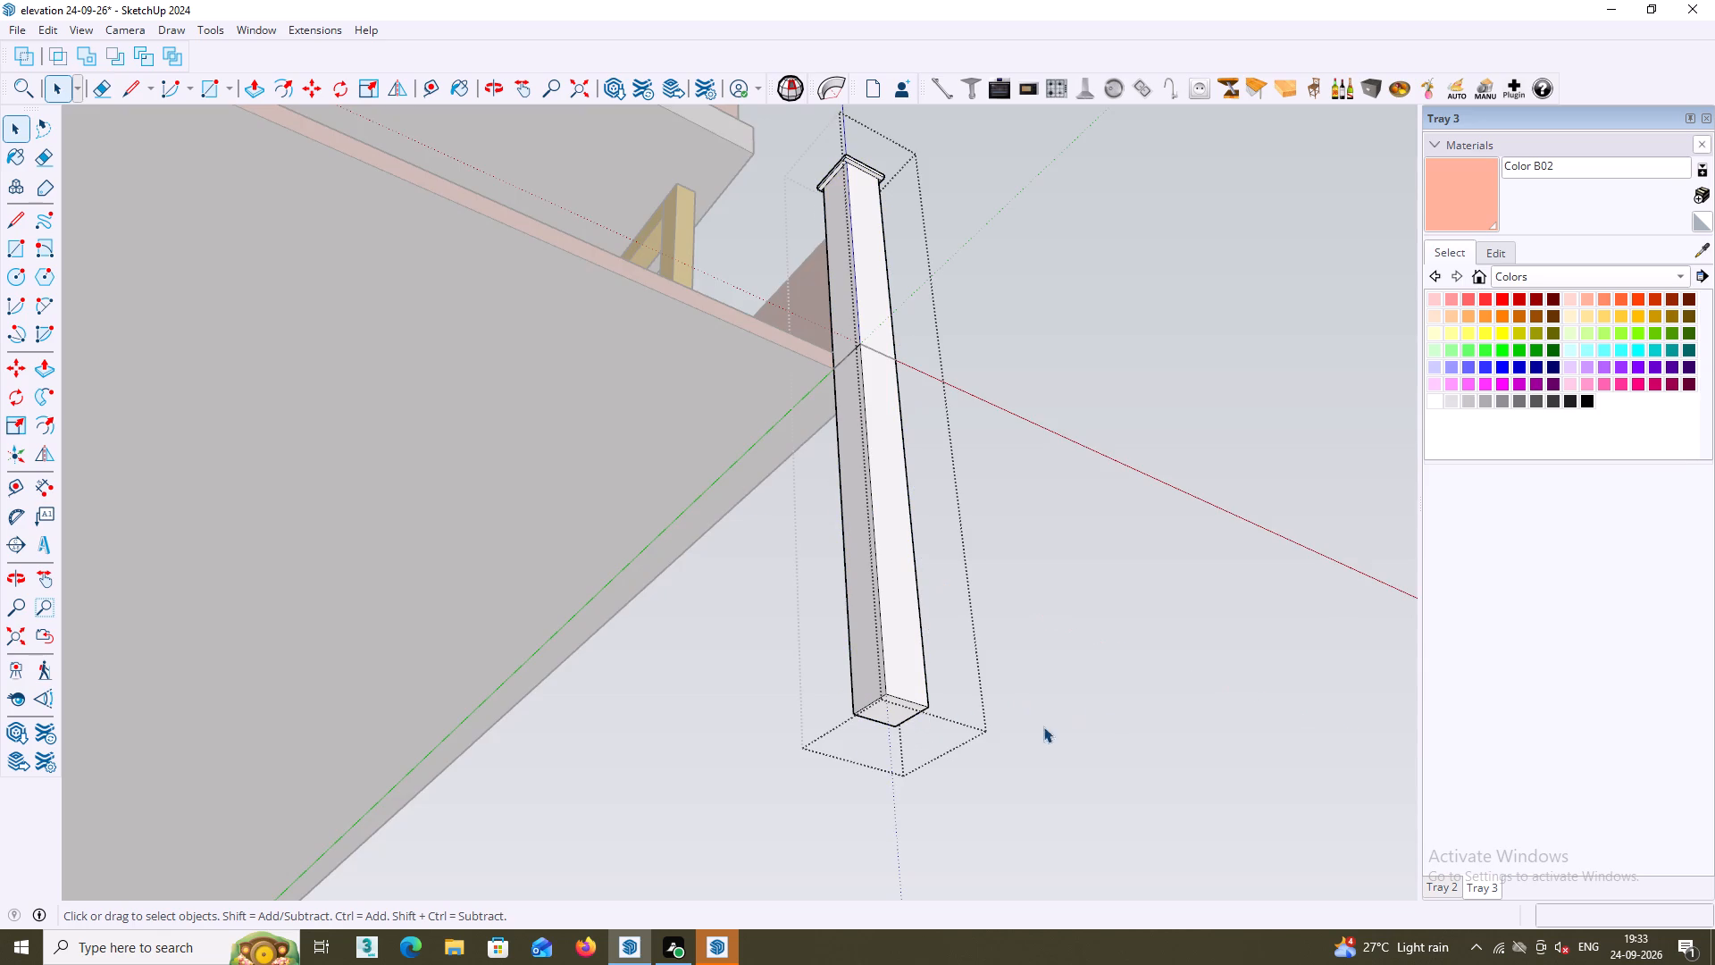
pyautogui.click(883, 719)
pyautogui.press('p')
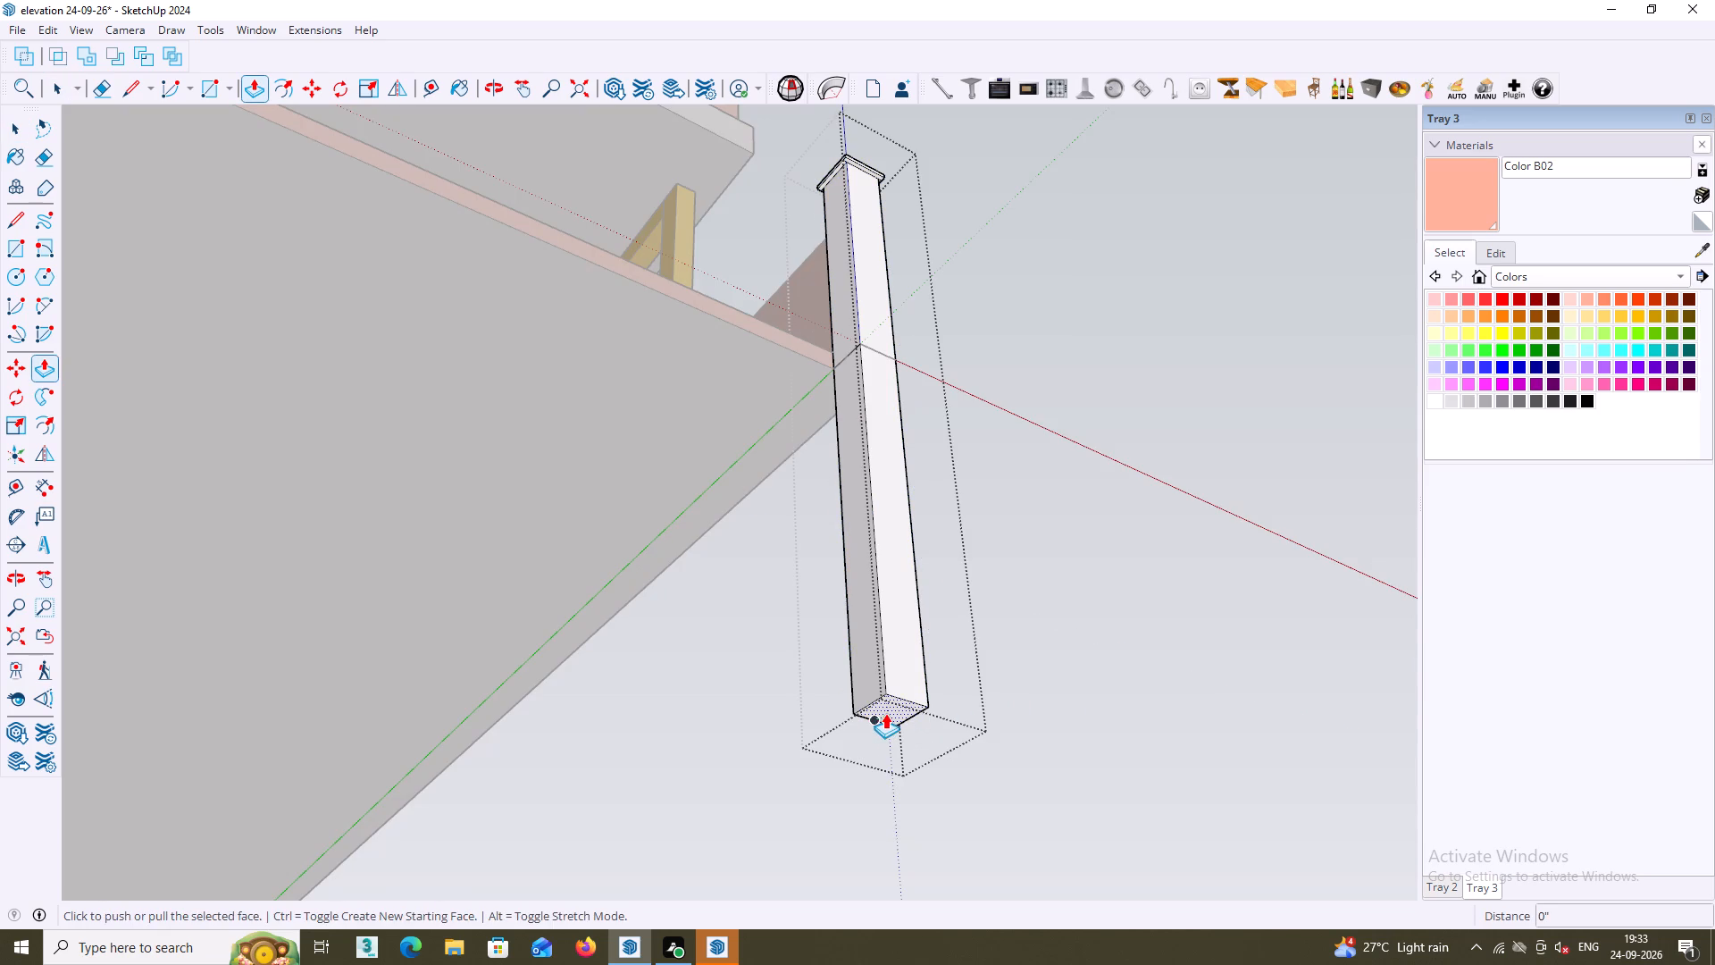
pyautogui.click(885, 713)
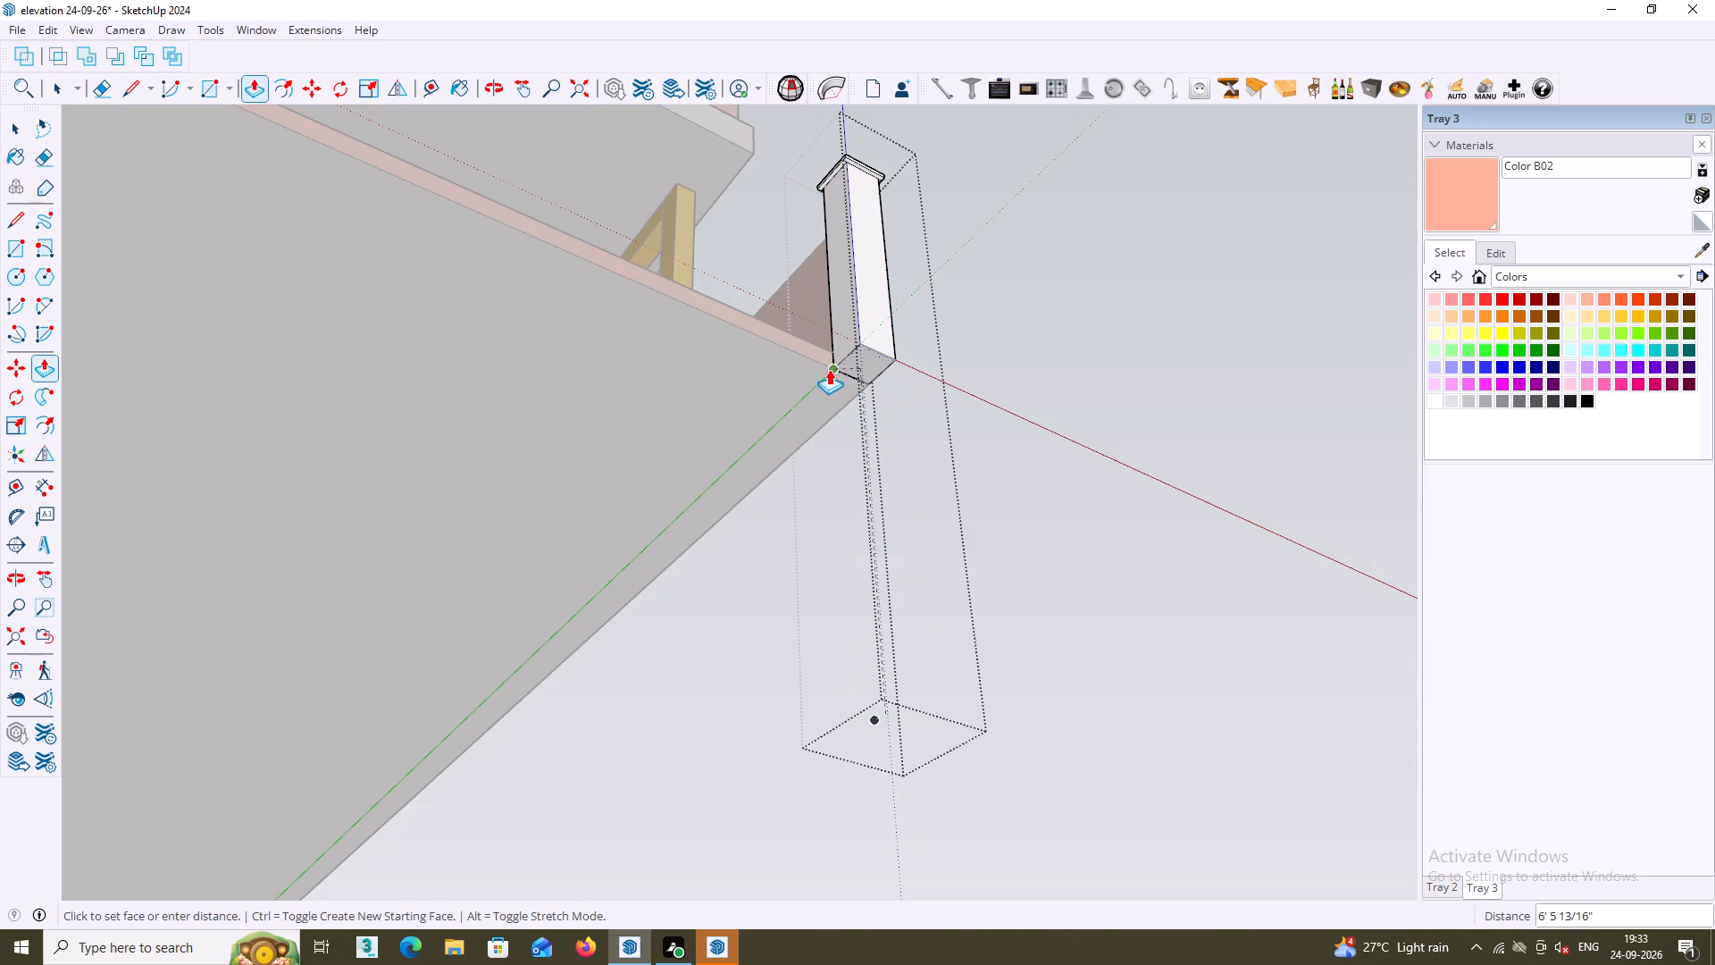
pyautogui.click(830, 369)
pyautogui.scroll(-5, 840, 369)
pyautogui.moveTo(871, 507); pyautogui.dragTo(809, 797, button='middle')
pyautogui.press('space')
pyautogui.click(987, 615)
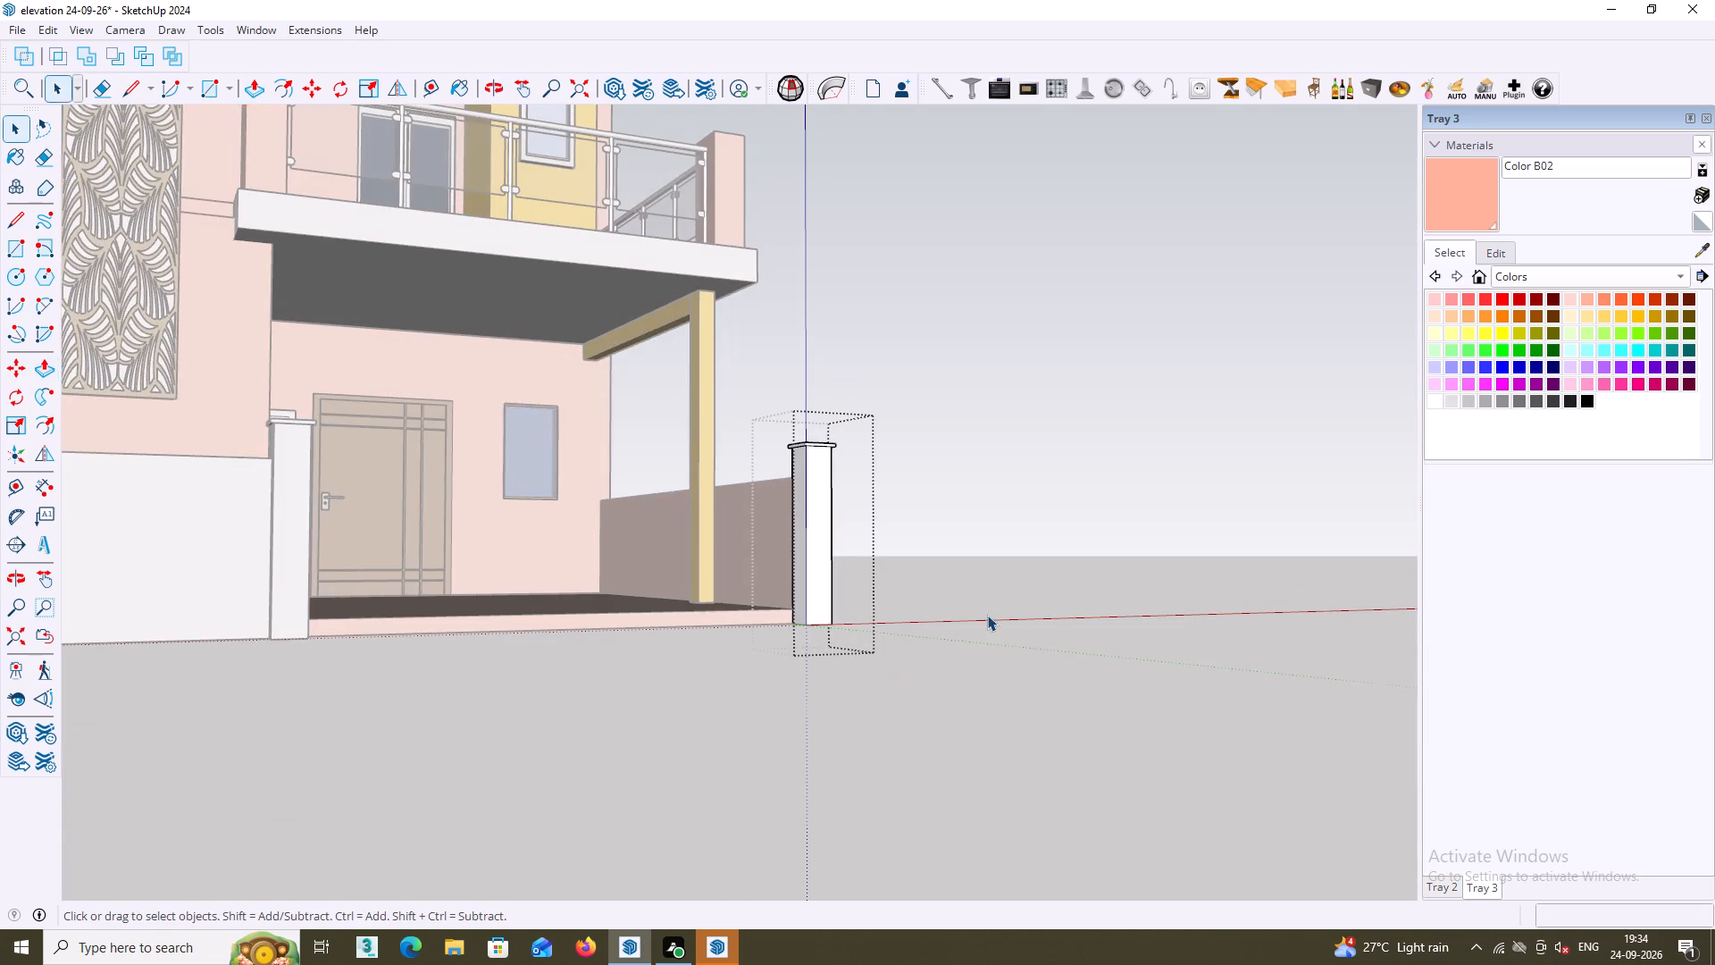
# Examine the pink house from the front and side, checking the two capped posts, parapets and porch opening.
pyautogui.moveTo(981, 604); pyautogui.dragTo(986, 759, button='middle')
pyautogui.scroll(-1, 984, 722)
pyautogui.keyDown('shift'); pyautogui.moveTo(991, 751); pyautogui.dragTo(958, 541, button='middle'); pyautogui.keyUp('shift')
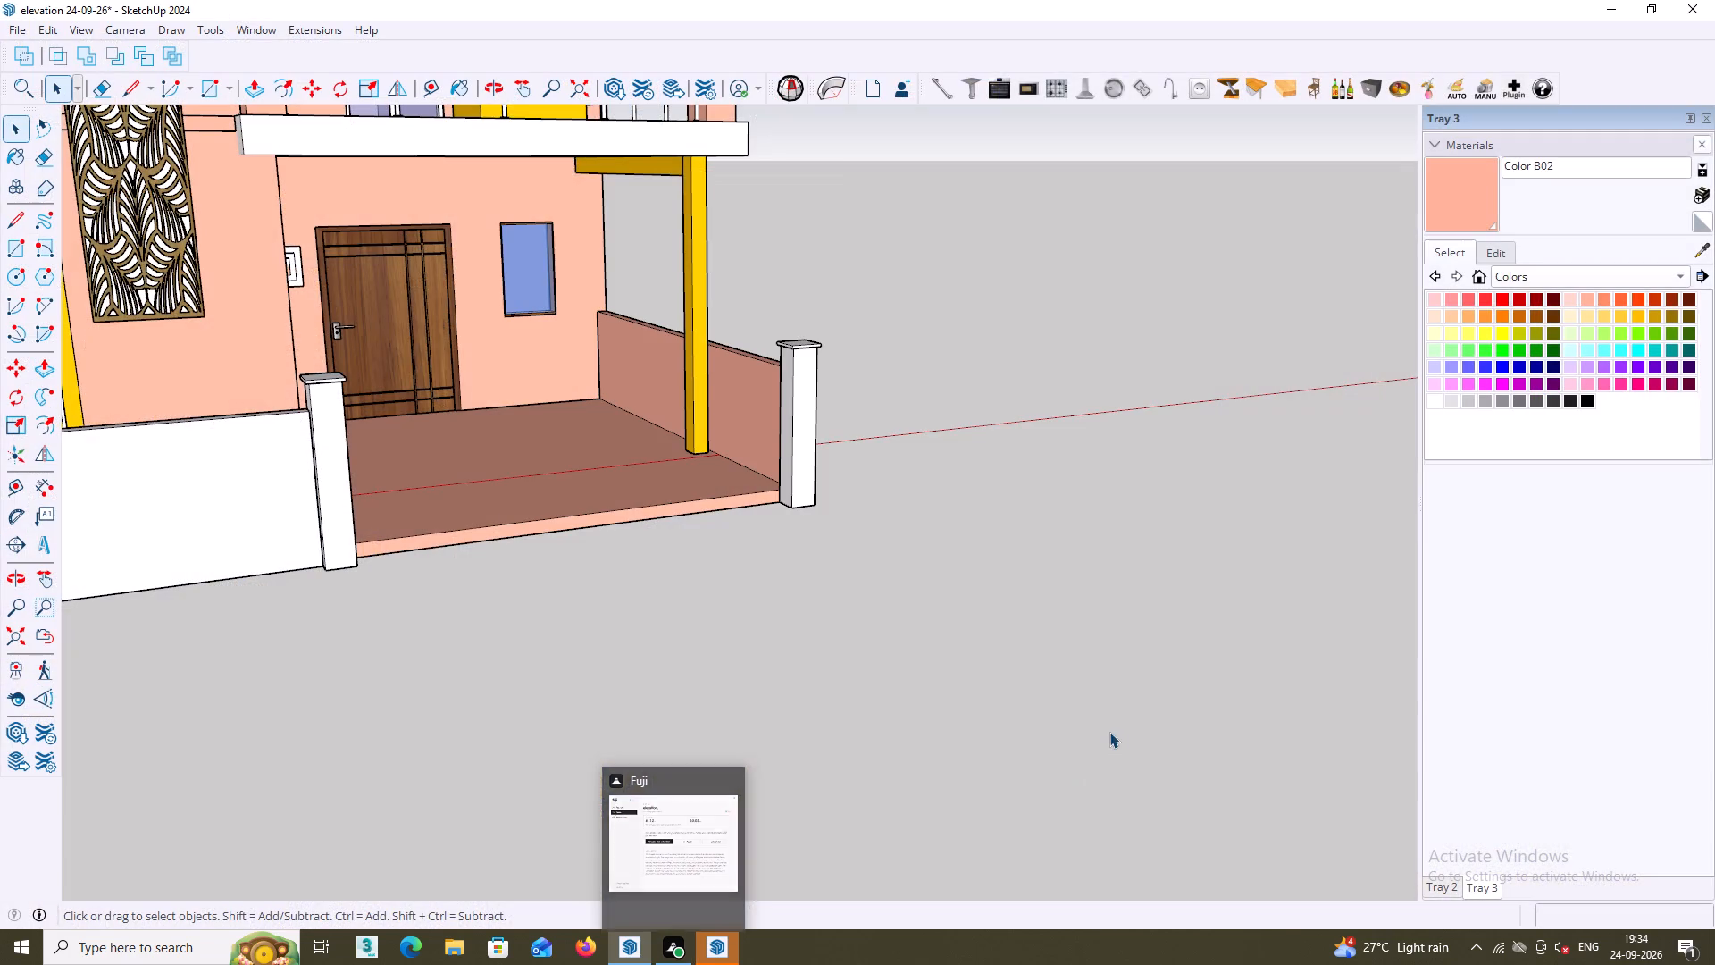
pyautogui.scroll(-4, 1059, 659)
pyautogui.moveTo(1021, 627); pyautogui.dragTo(927, 634, button='middle')
pyautogui.moveTo(591, 564); pyautogui.dragTo(447, 533, button='middle')
pyautogui.scroll(2, 459, 497)
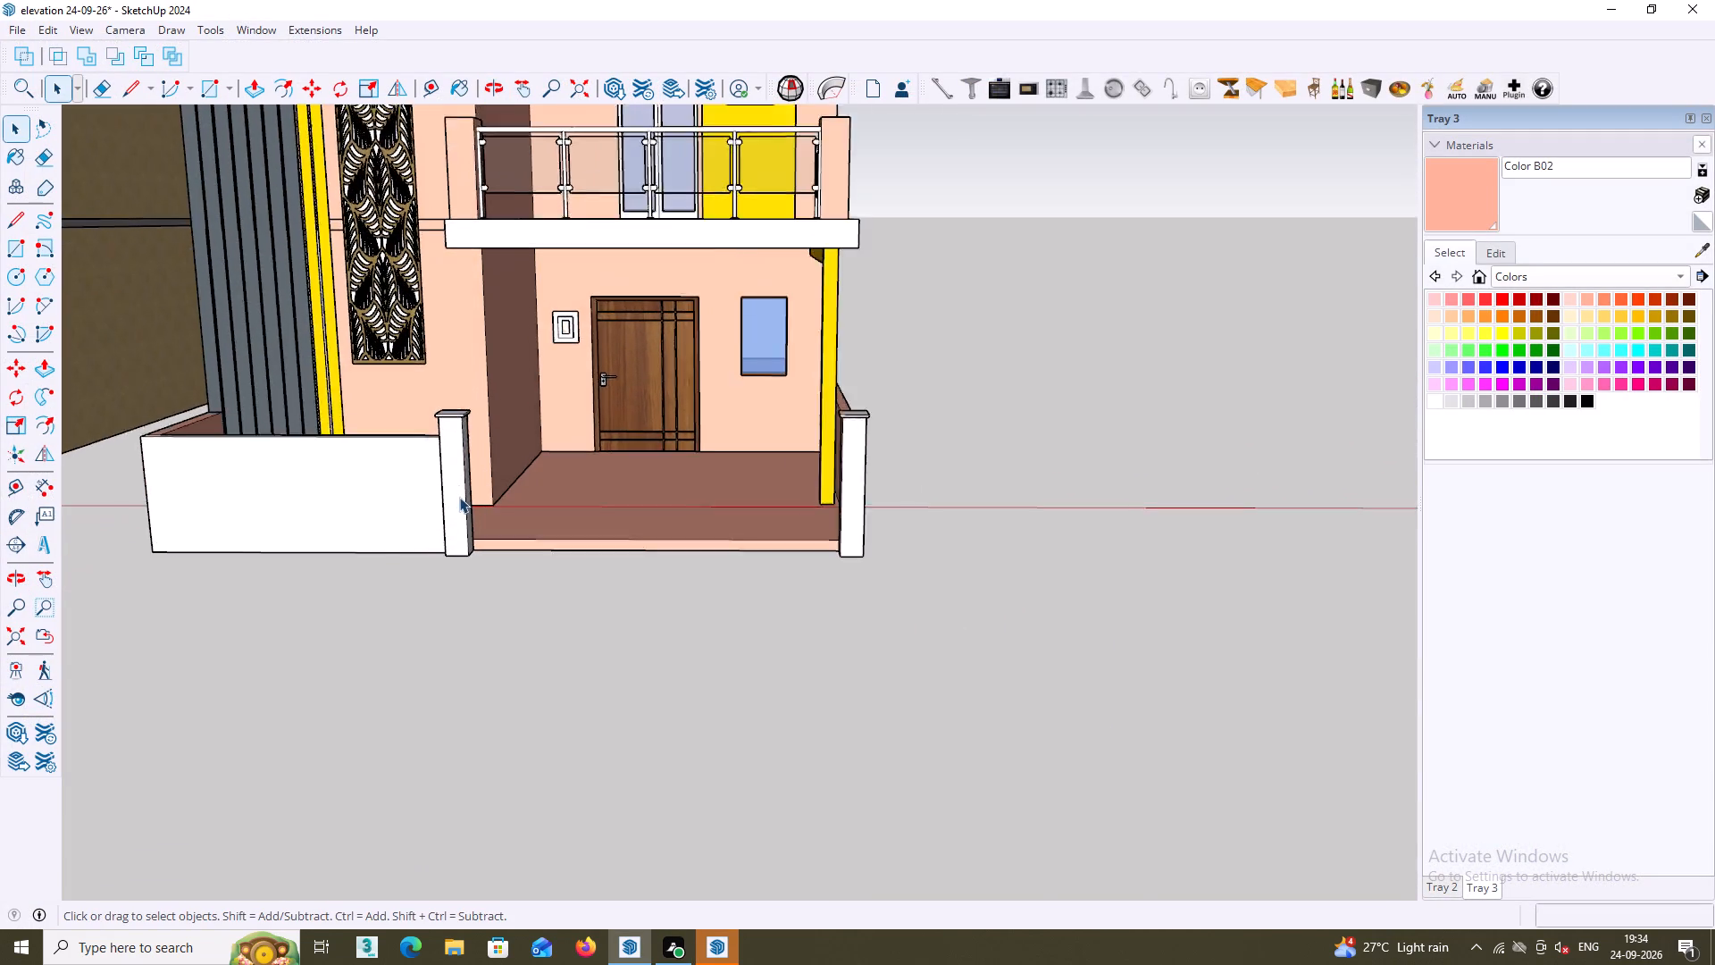
pyautogui.scroll(2, 459, 497)
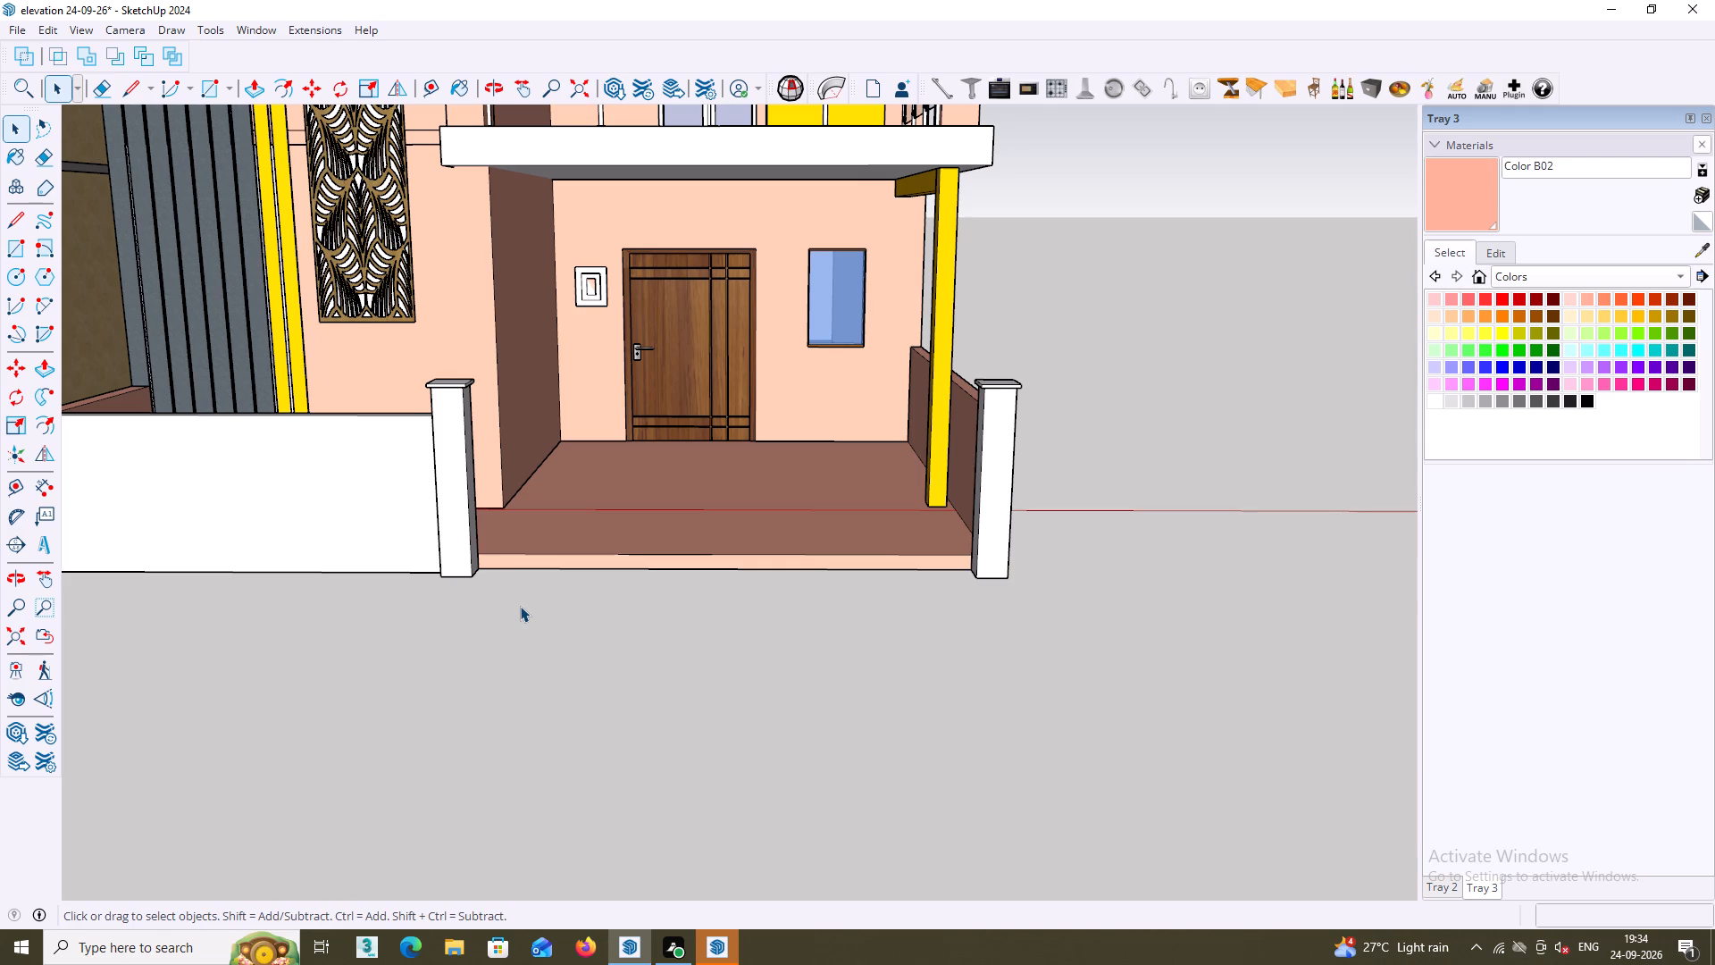
pyautogui.moveTo(520, 606); pyautogui.dragTo(785, 602, button='middle')
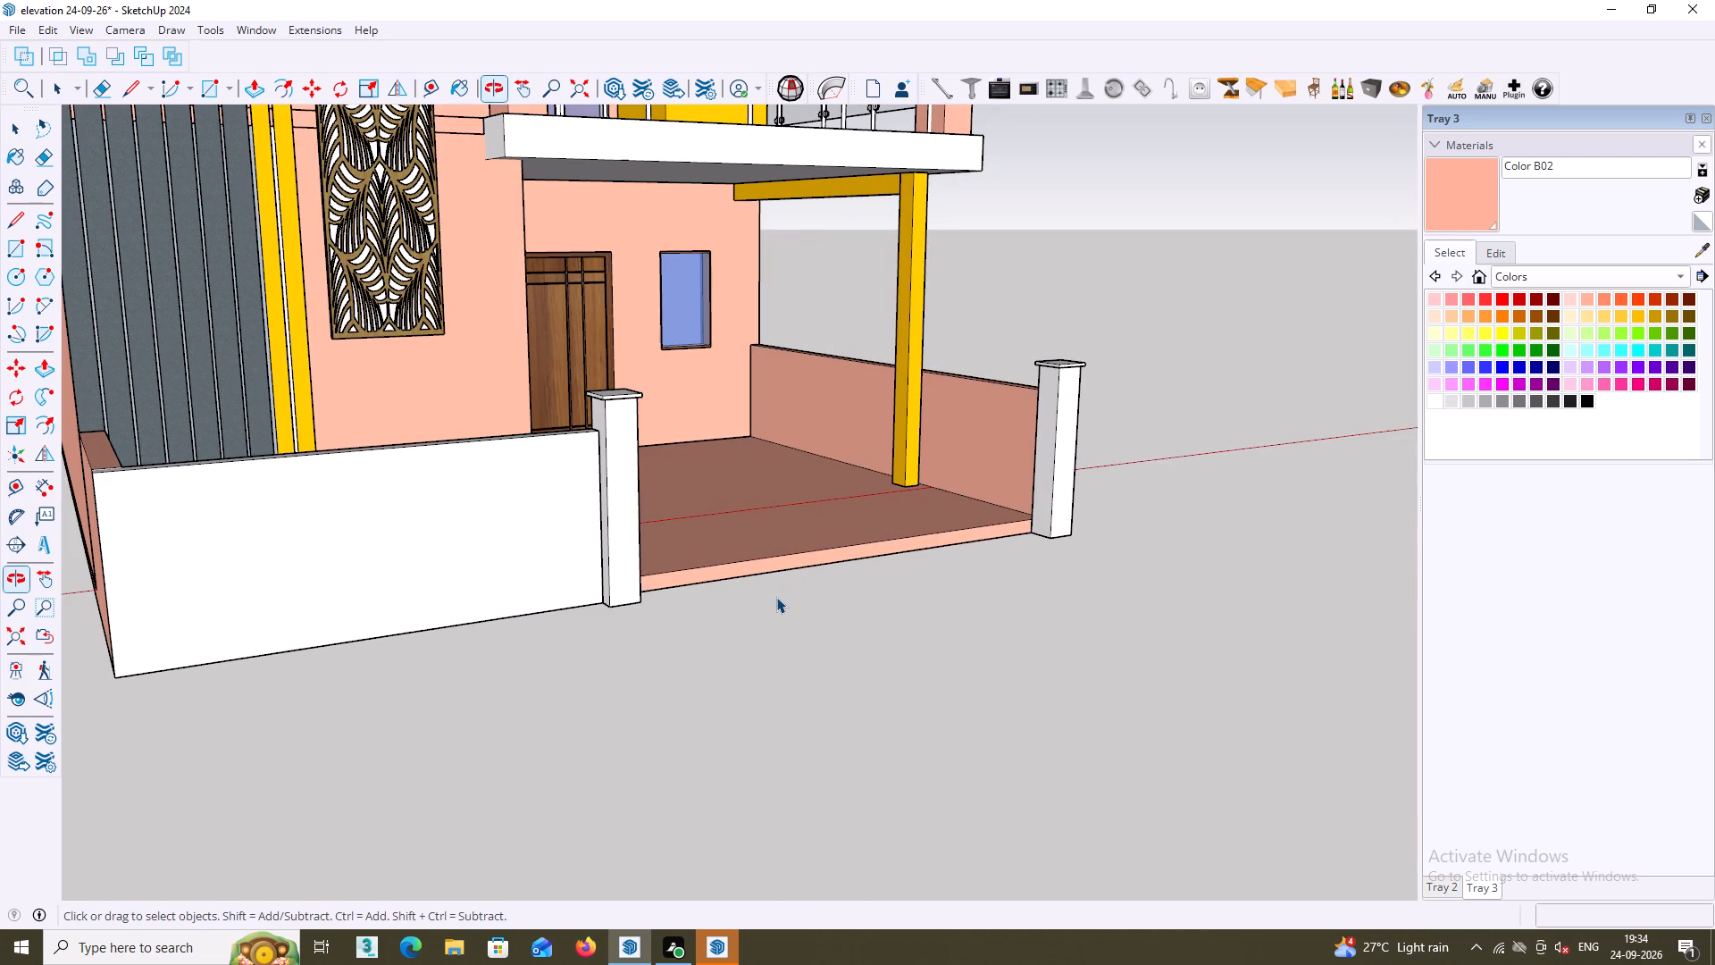
pyautogui.moveTo(885, 539); pyautogui.dragTo(852, 568, button='middle')
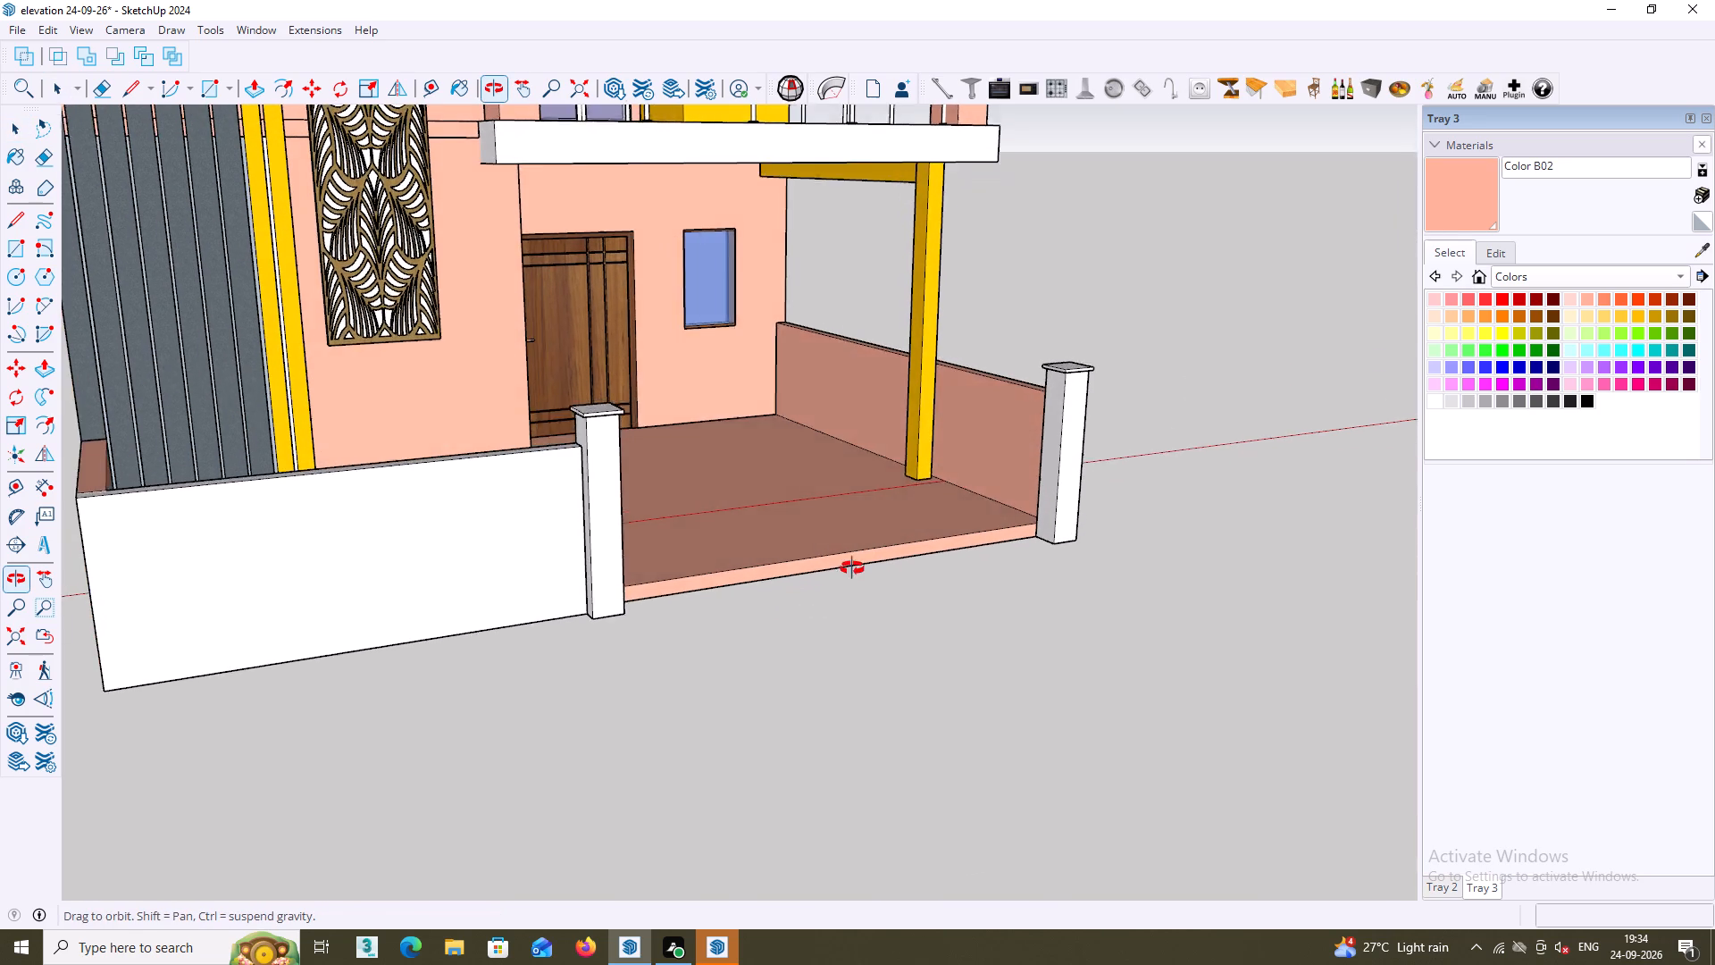
pyautogui.moveTo(852, 568); pyautogui.dragTo(867, 632, button='middle')
pyautogui.scroll(-8, 809, 615)
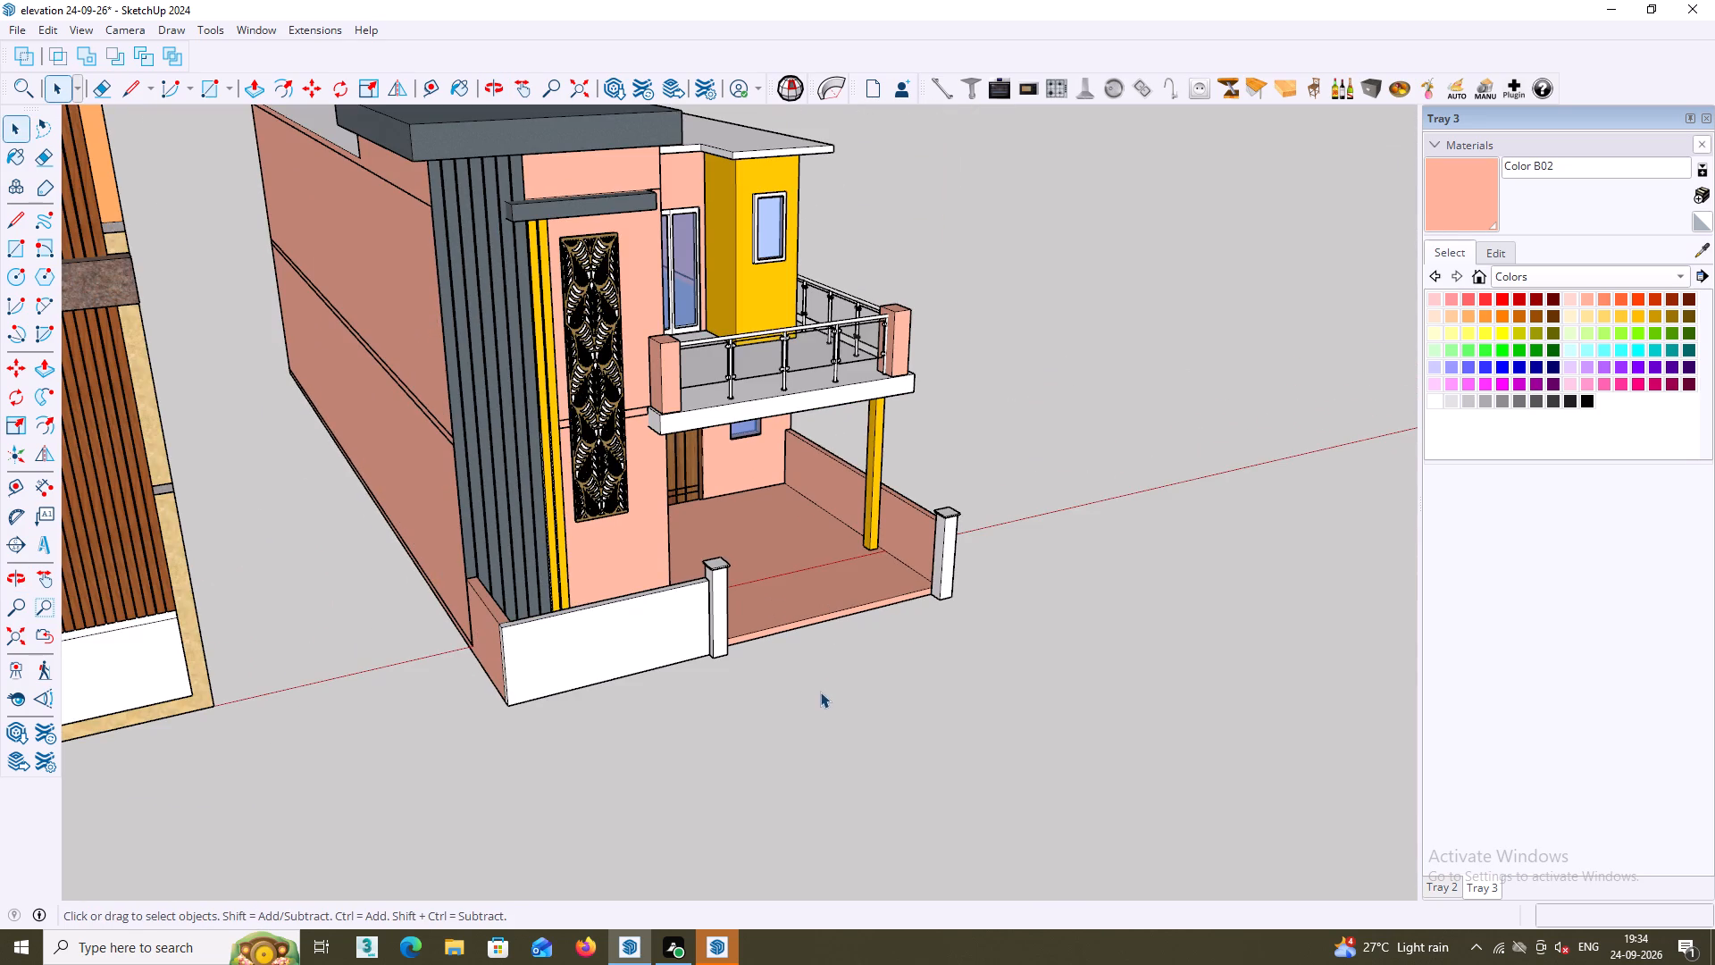
pyautogui.moveTo(831, 580); pyautogui.dragTo(853, 530, button='middle')
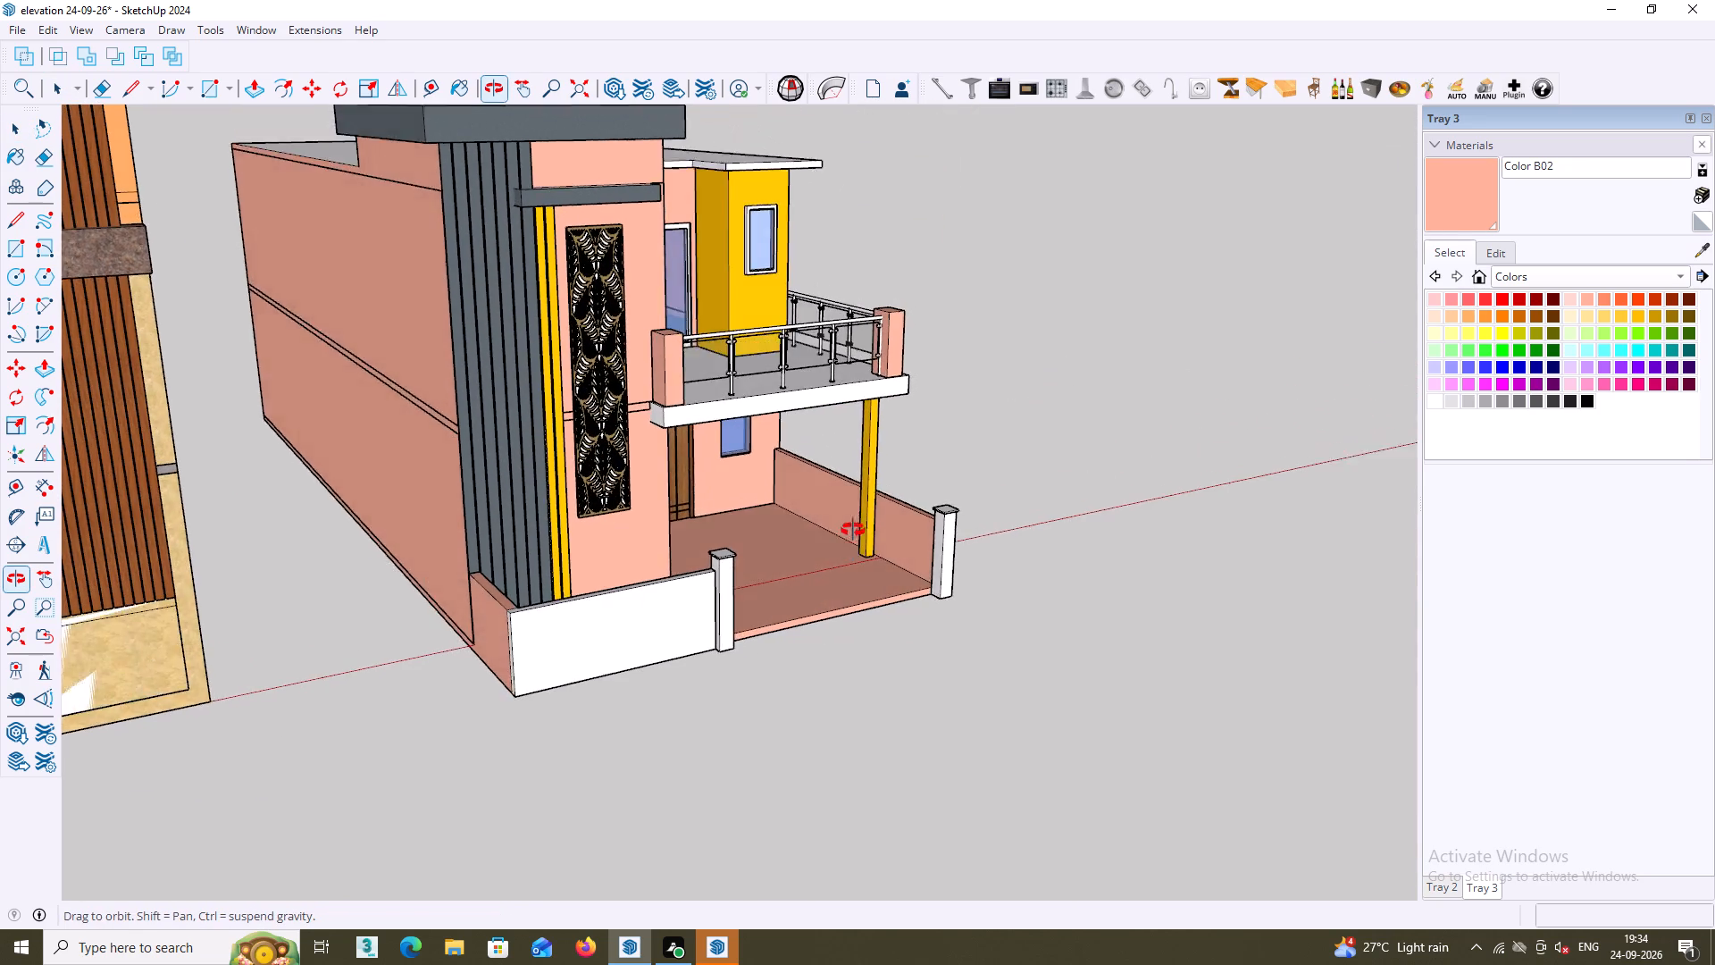
pyautogui.moveTo(853, 530); pyautogui.dragTo(802, 520, button='middle')
pyautogui.scroll(-2, 775, 680)
pyautogui.moveTo(783, 701); pyautogui.dragTo(934, 729, button='middle')
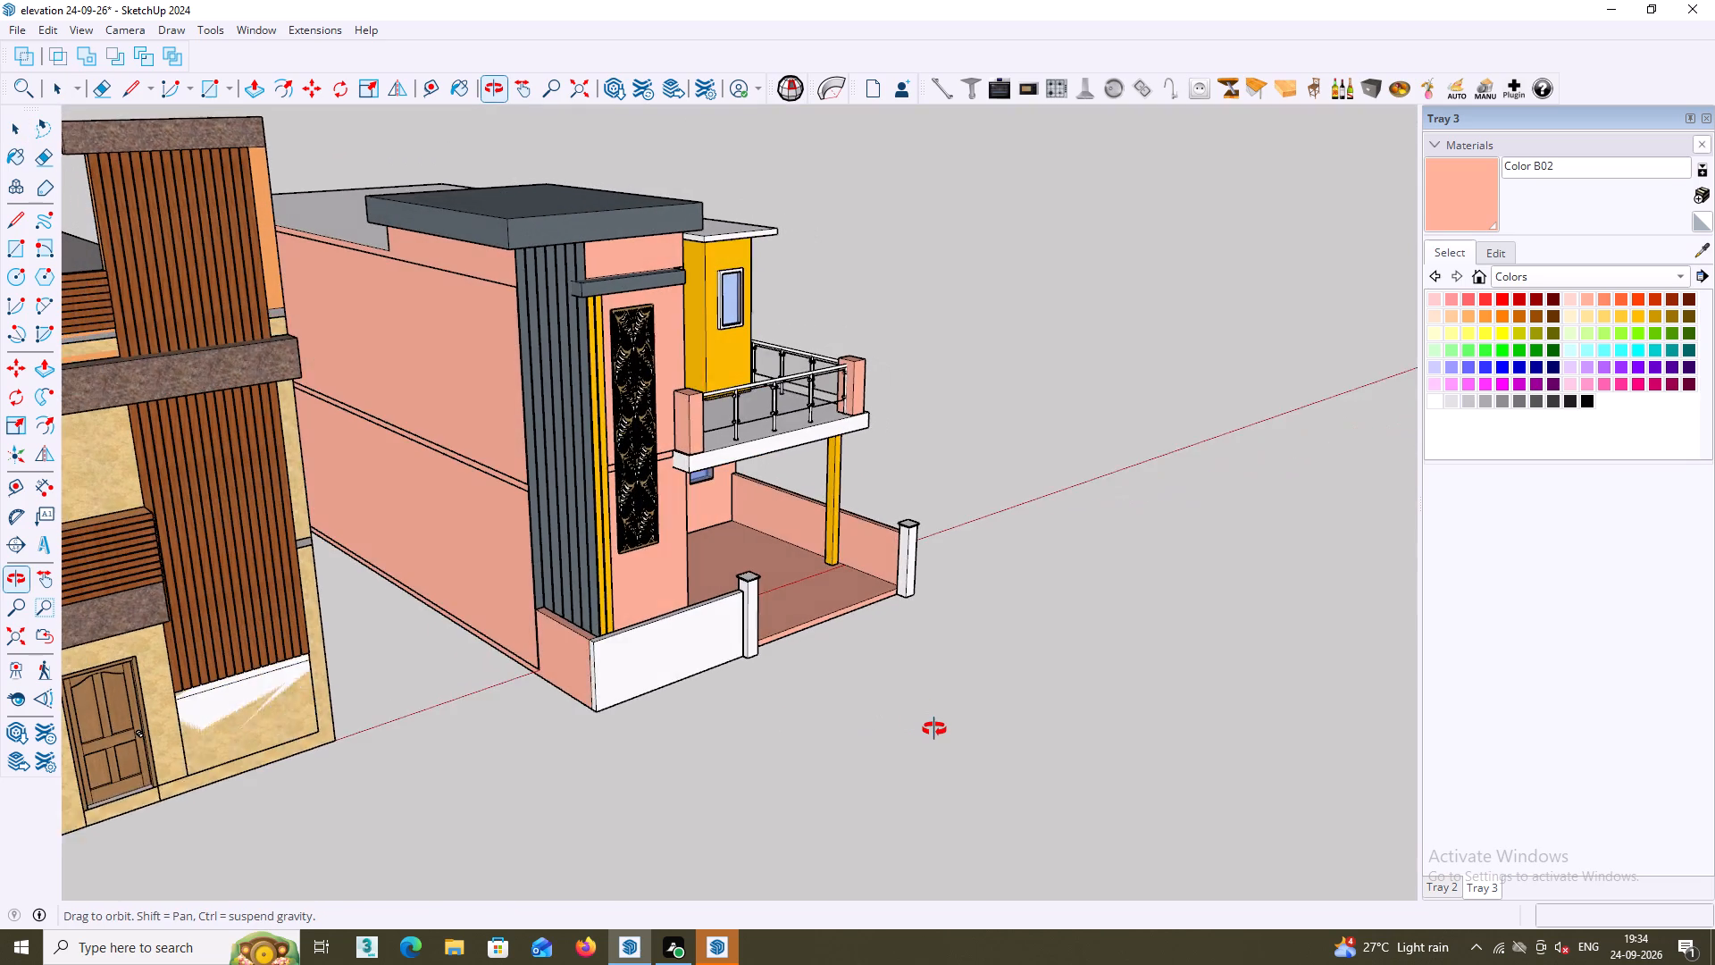
pyautogui.moveTo(934, 729); pyautogui.dragTo(794, 675, button='middle')
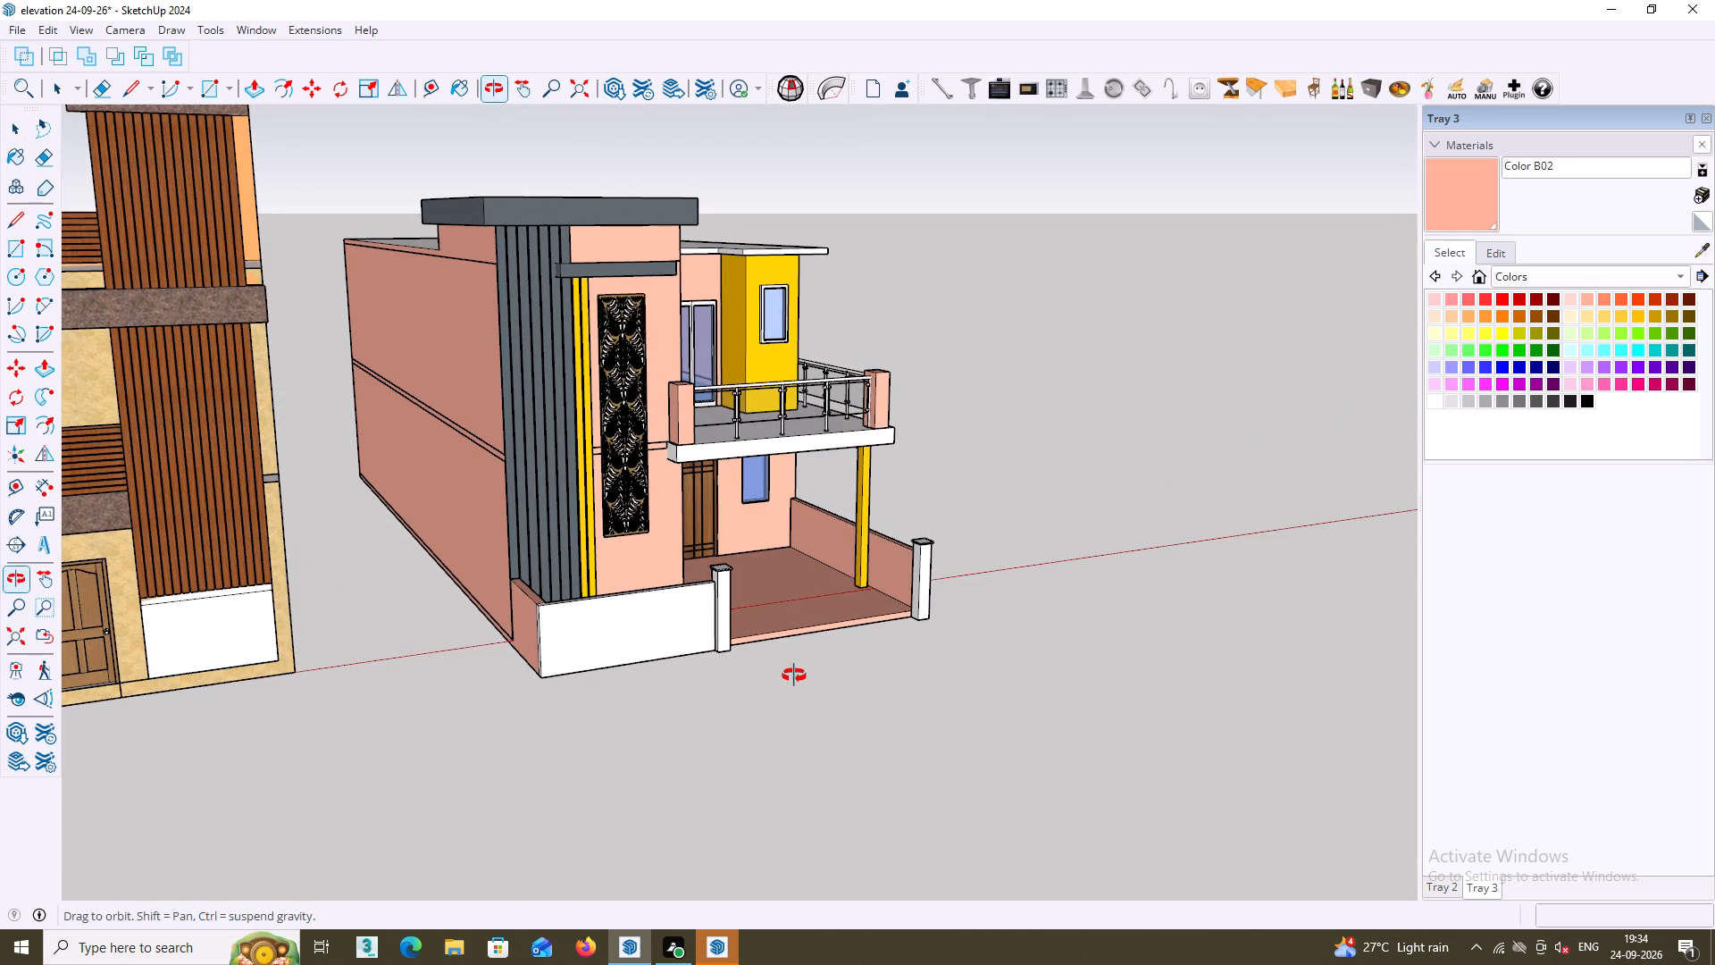
pyautogui.moveTo(794, 675); pyautogui.dragTo(640, 714, button='middle')
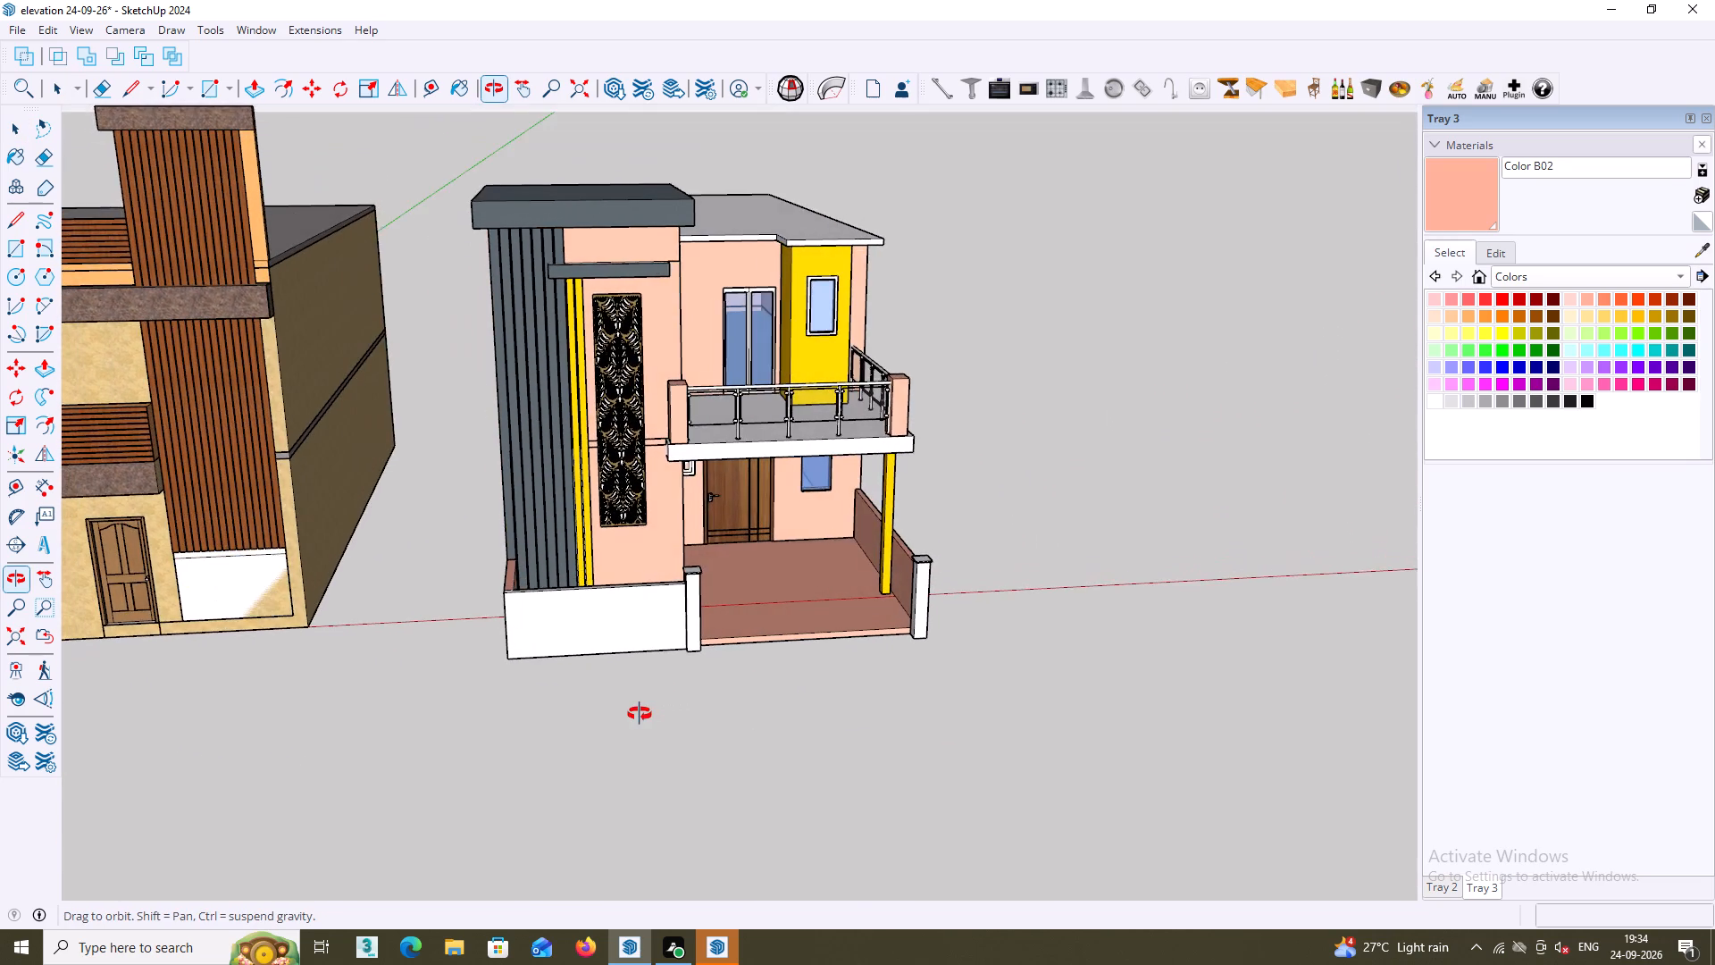
pyautogui.moveTo(640, 714); pyautogui.dragTo(820, 670, button='middle')
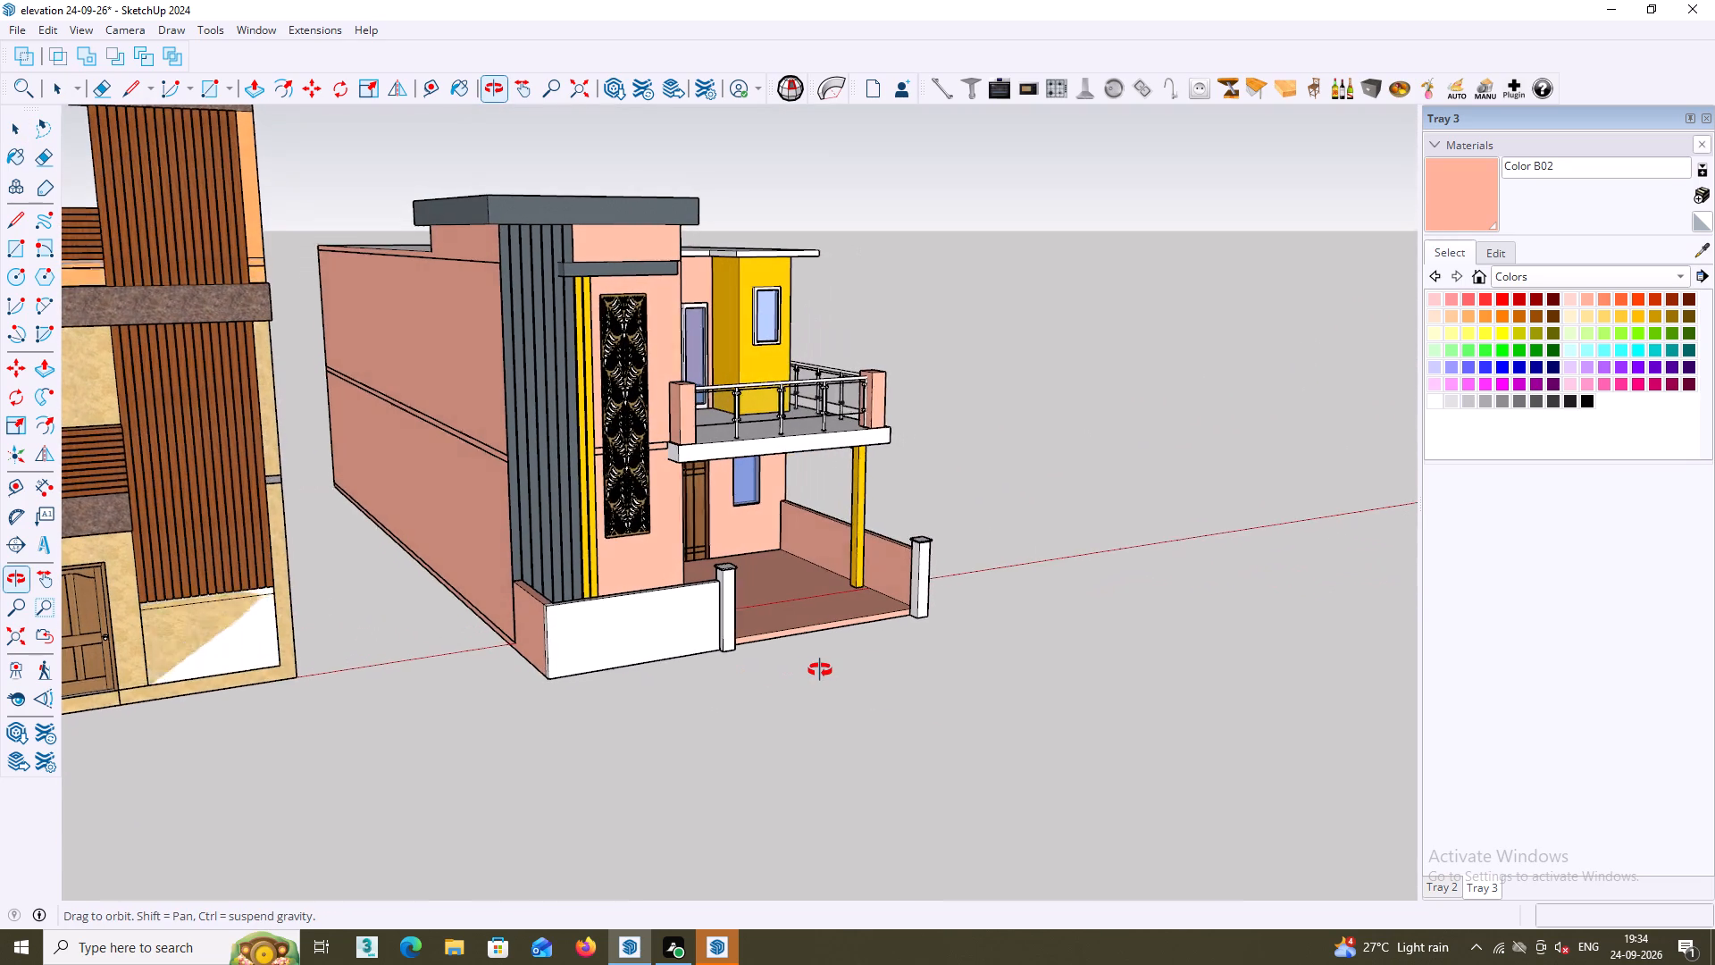
pyautogui.moveTo(820, 670); pyautogui.dragTo(821, 670, button='middle')
pyautogui.scroll(-5, 823, 663)
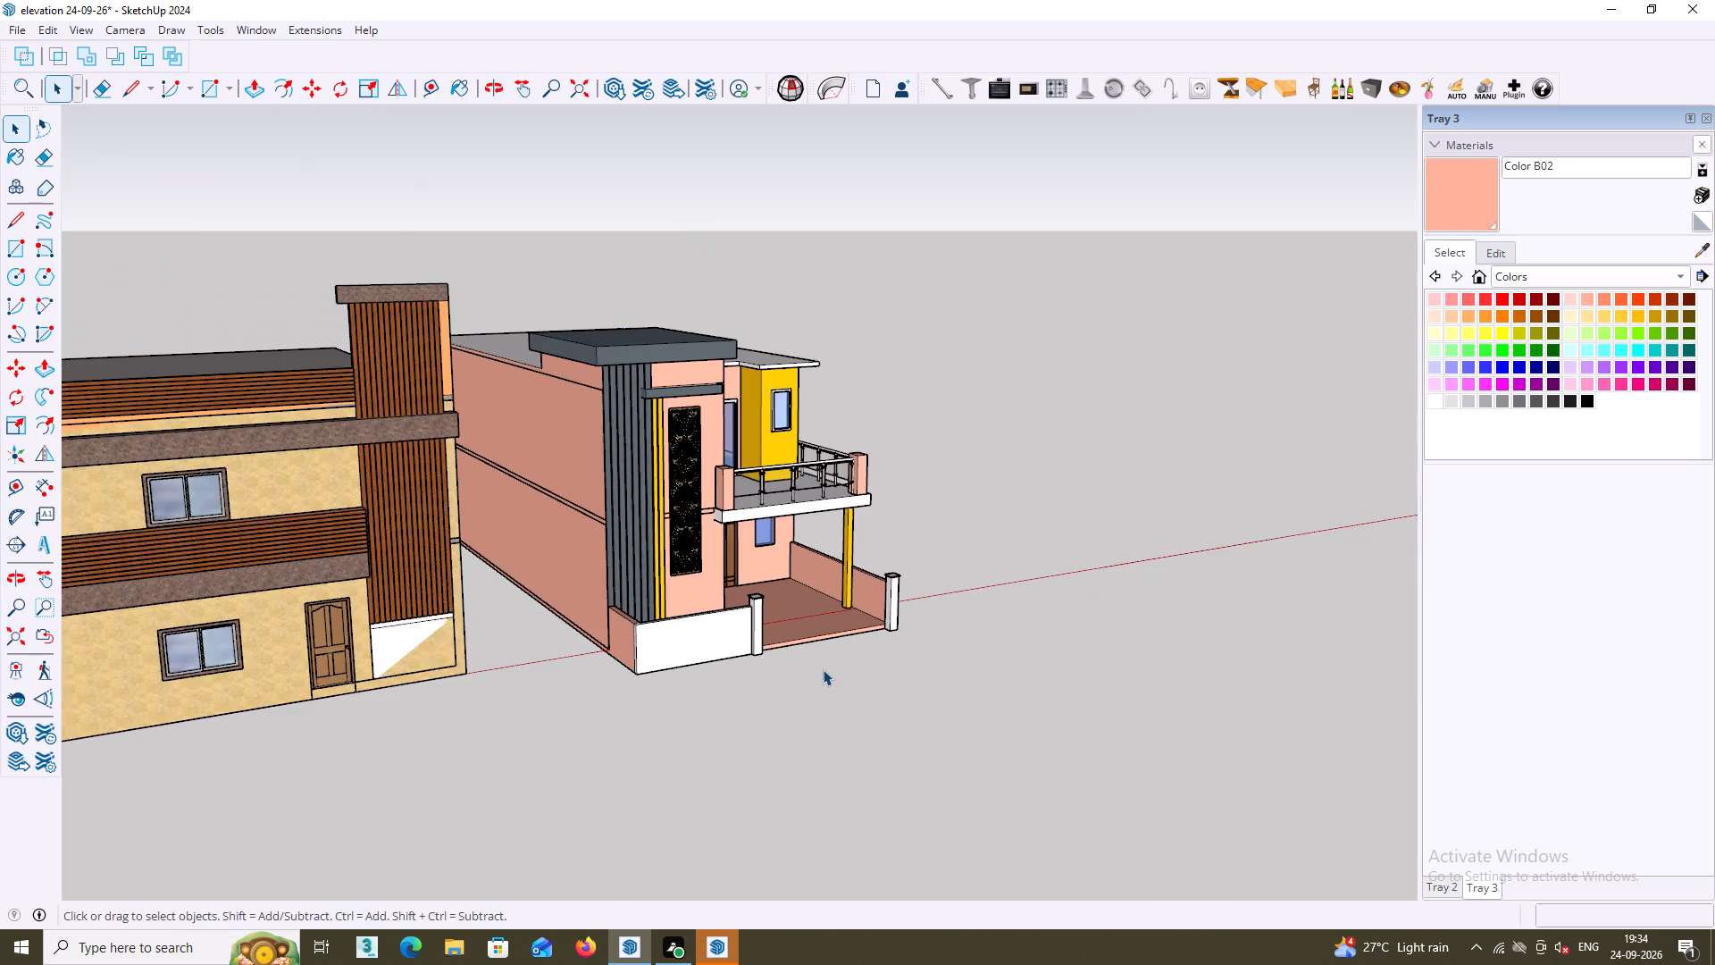
pyautogui.moveTo(822, 671); pyautogui.dragTo(802, 665, button='middle')
pyautogui.scroll(1, 791, 650)
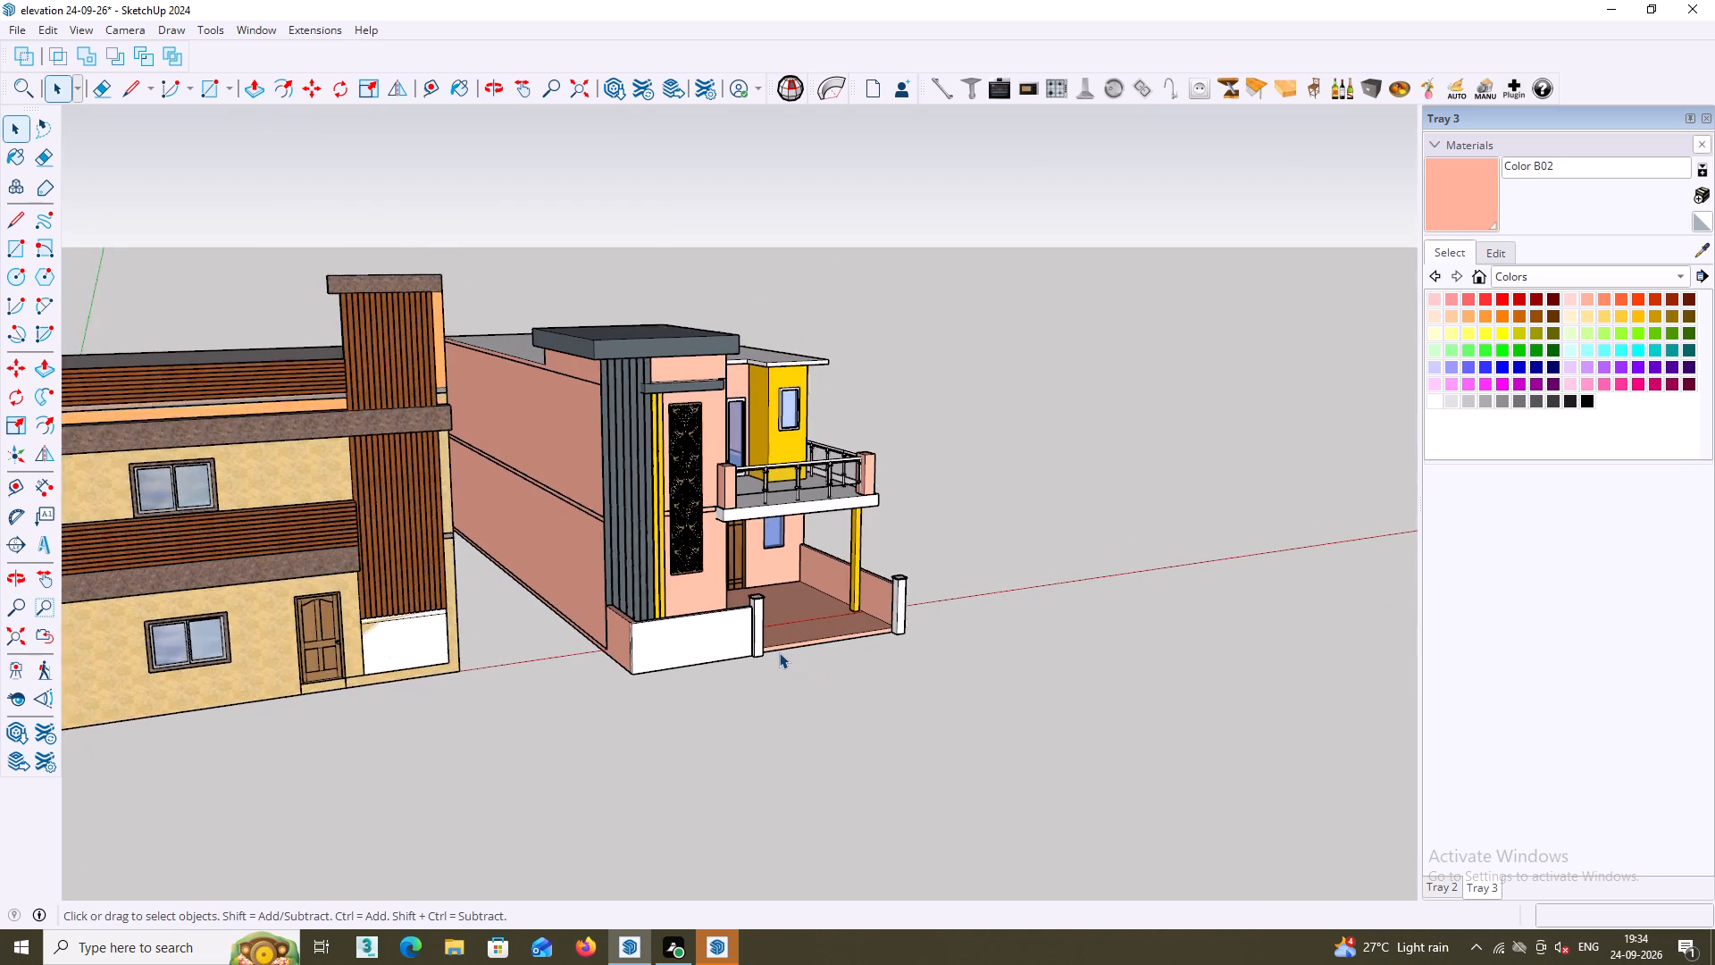
pyautogui.scroll(2, 779, 652)
pyautogui.moveTo(774, 659); pyautogui.dragTo(763, 681, button='middle')
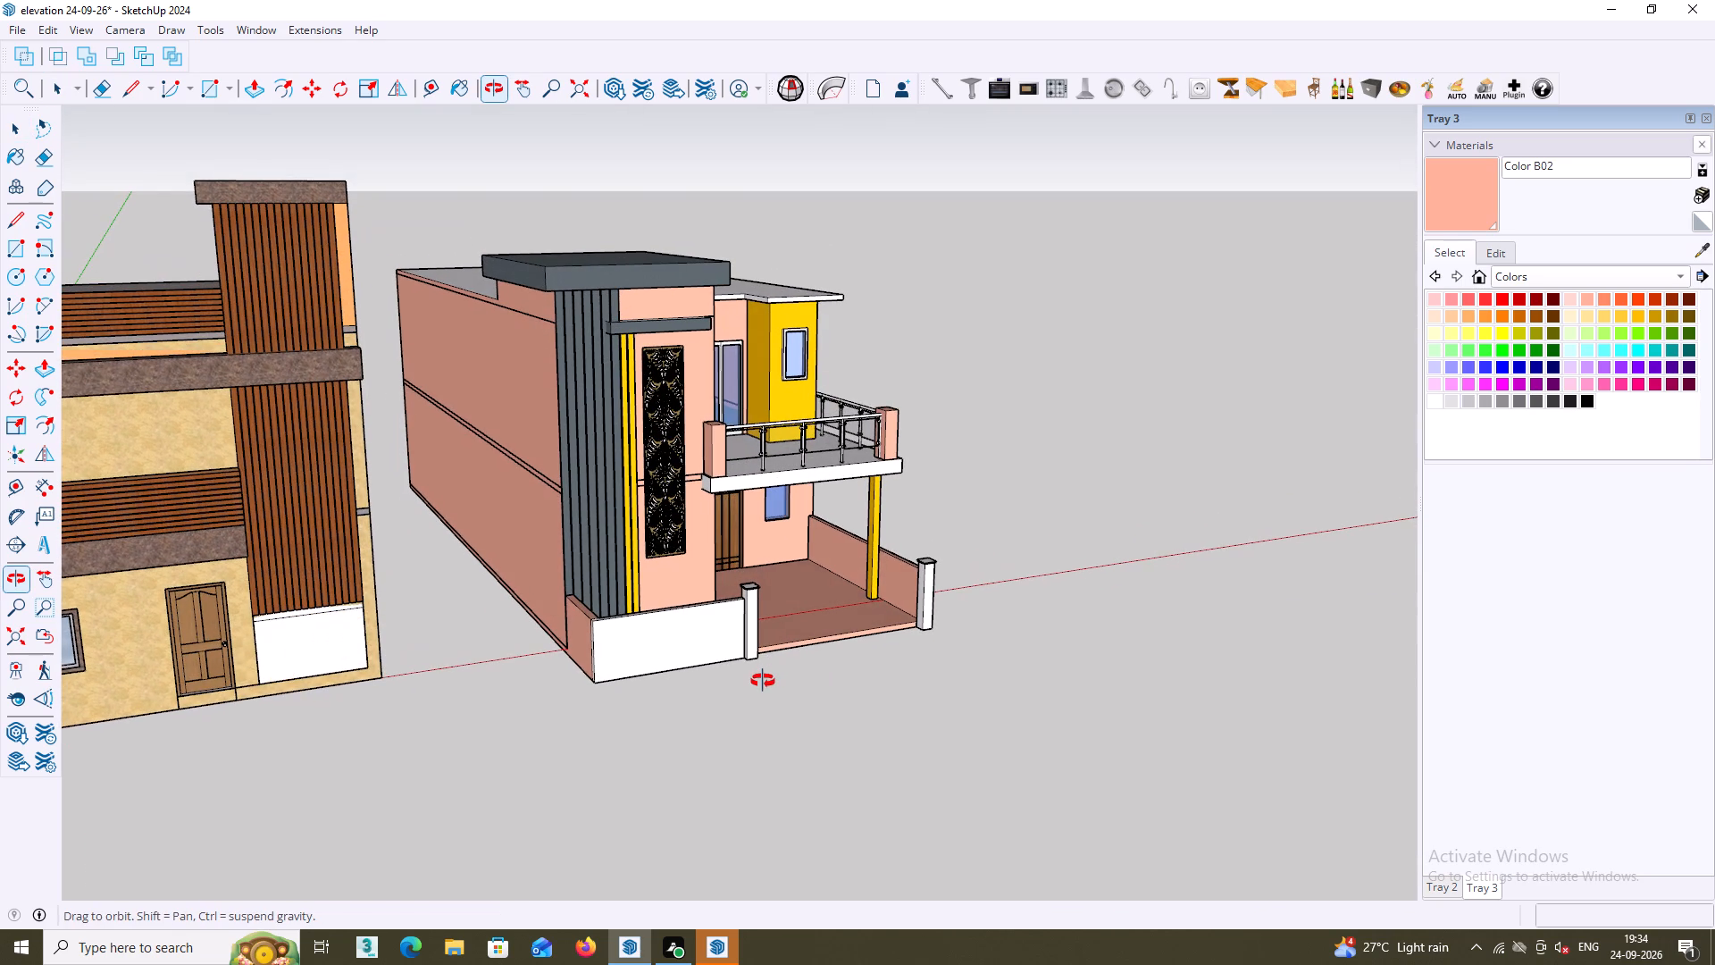
pyautogui.moveTo(763, 681); pyautogui.dragTo(747, 678, button='middle')
pyautogui.scroll(3, 715, 665)
pyautogui.moveTo(774, 609); pyautogui.dragTo(636, 601, button='middle')
pyautogui.scroll(2, 710, 578)
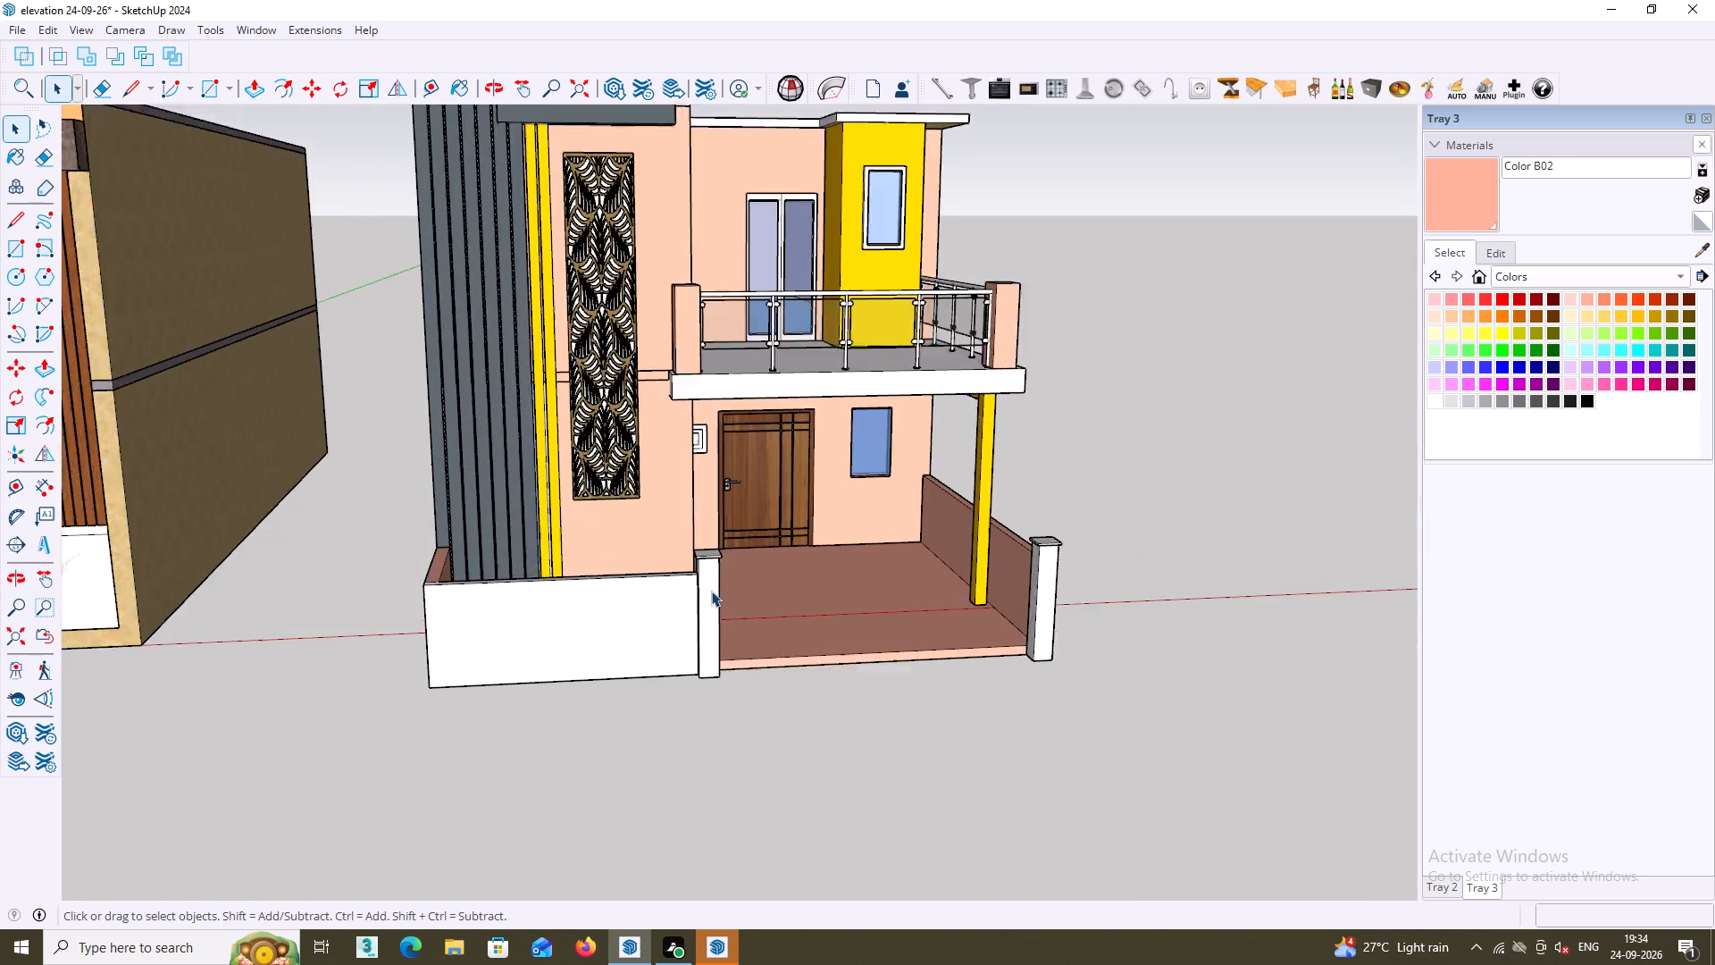
pyautogui.scroll(1, 711, 591)
pyautogui.scroll(-3, 711, 610)
pyautogui.keyDown('shift'); pyautogui.moveTo(732, 659); pyautogui.dragTo(924, 613, button='middle'); pyautogui.keyUp('shift')
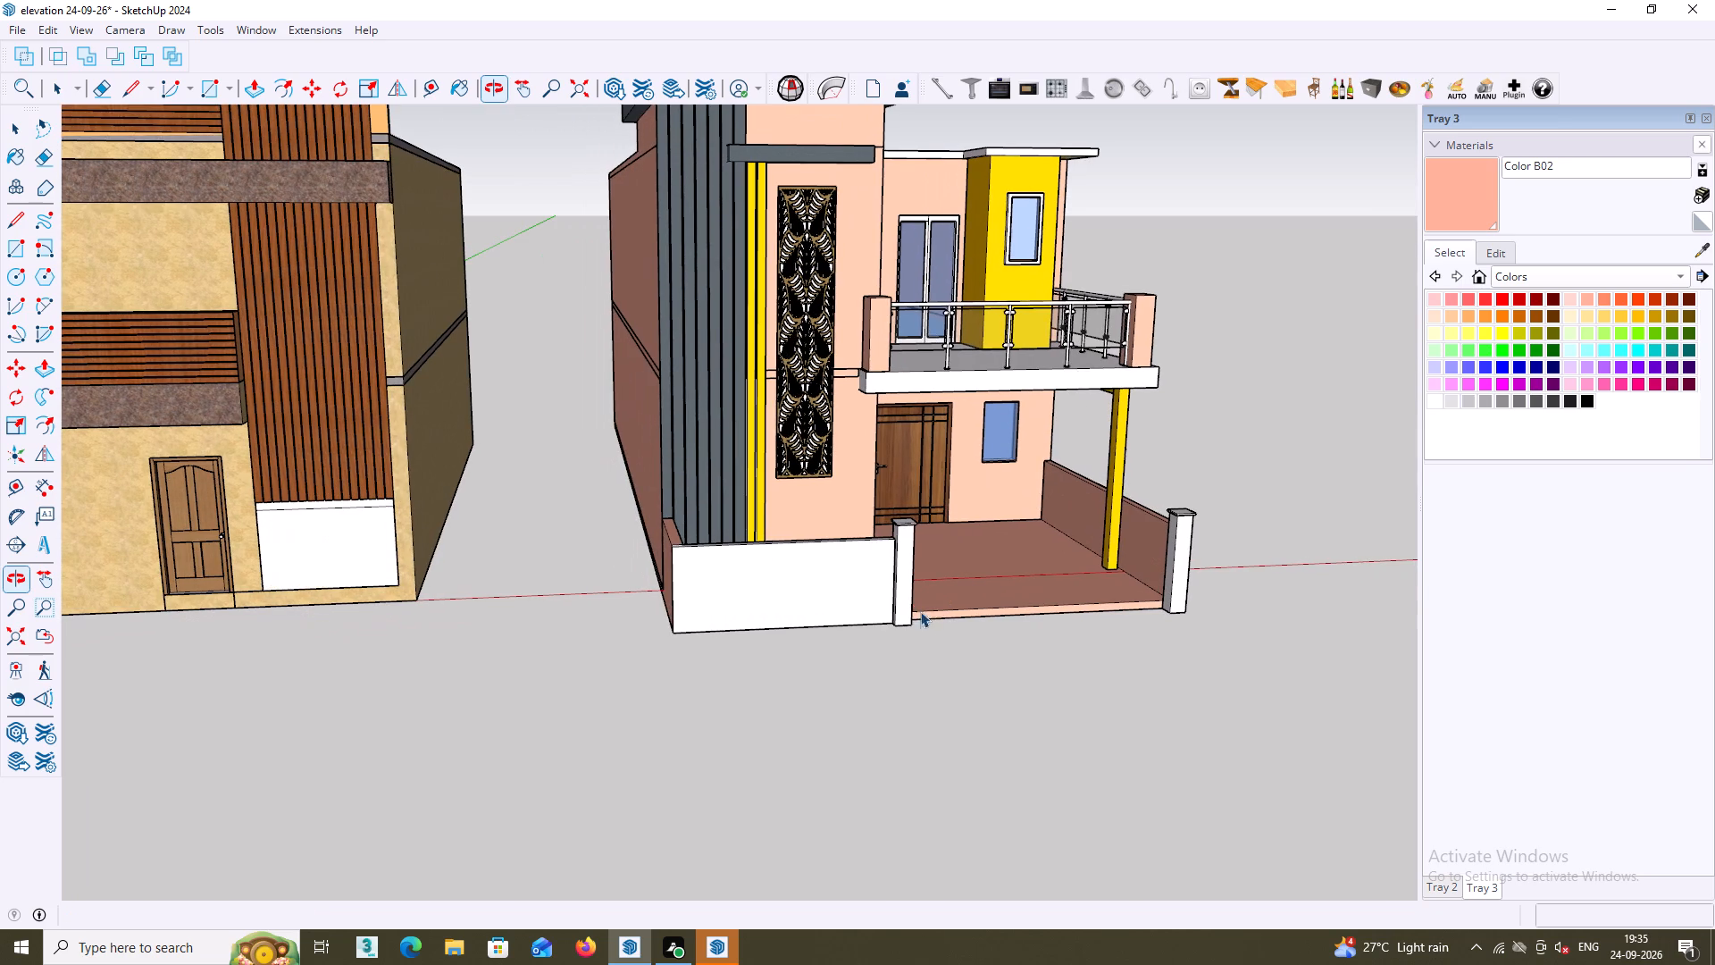
# Examine the white front parapet at its outer corner and in relation to the grey and yellow strips above.
pyautogui.middleClick(682, 572)
pyautogui.scroll(10, 679, 550)
pyautogui.middleClick(682, 540)
pyautogui.scroll(1, 681, 550)
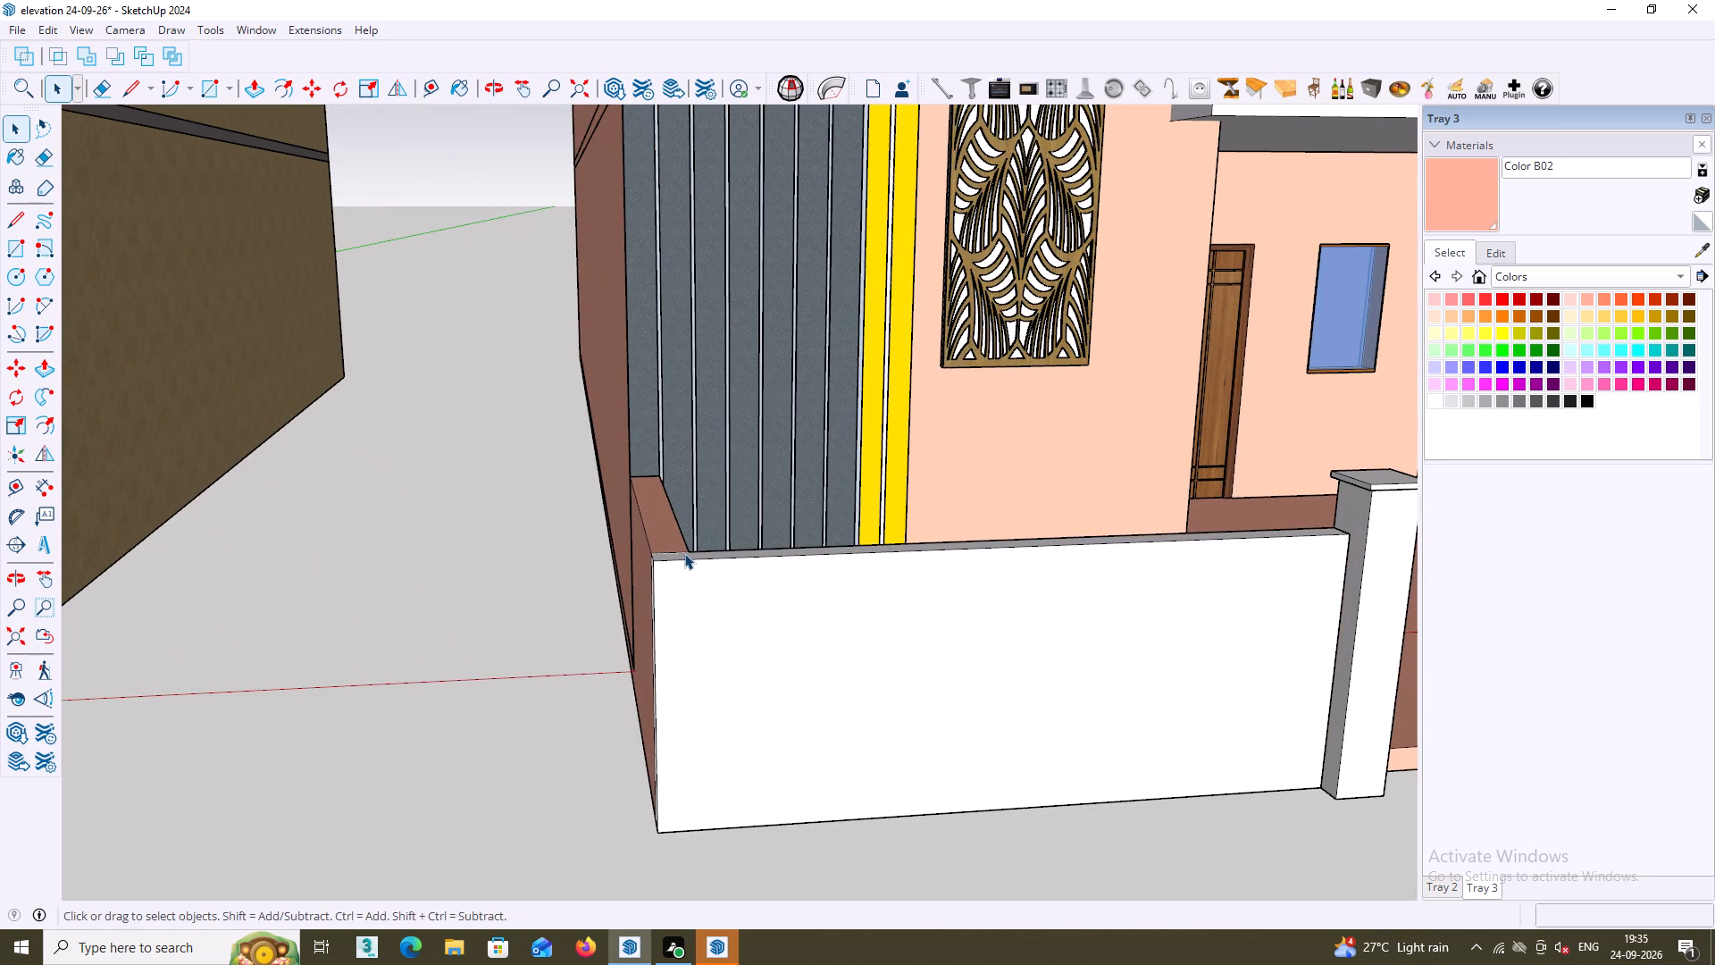
pyautogui.scroll(-3, 684, 553)
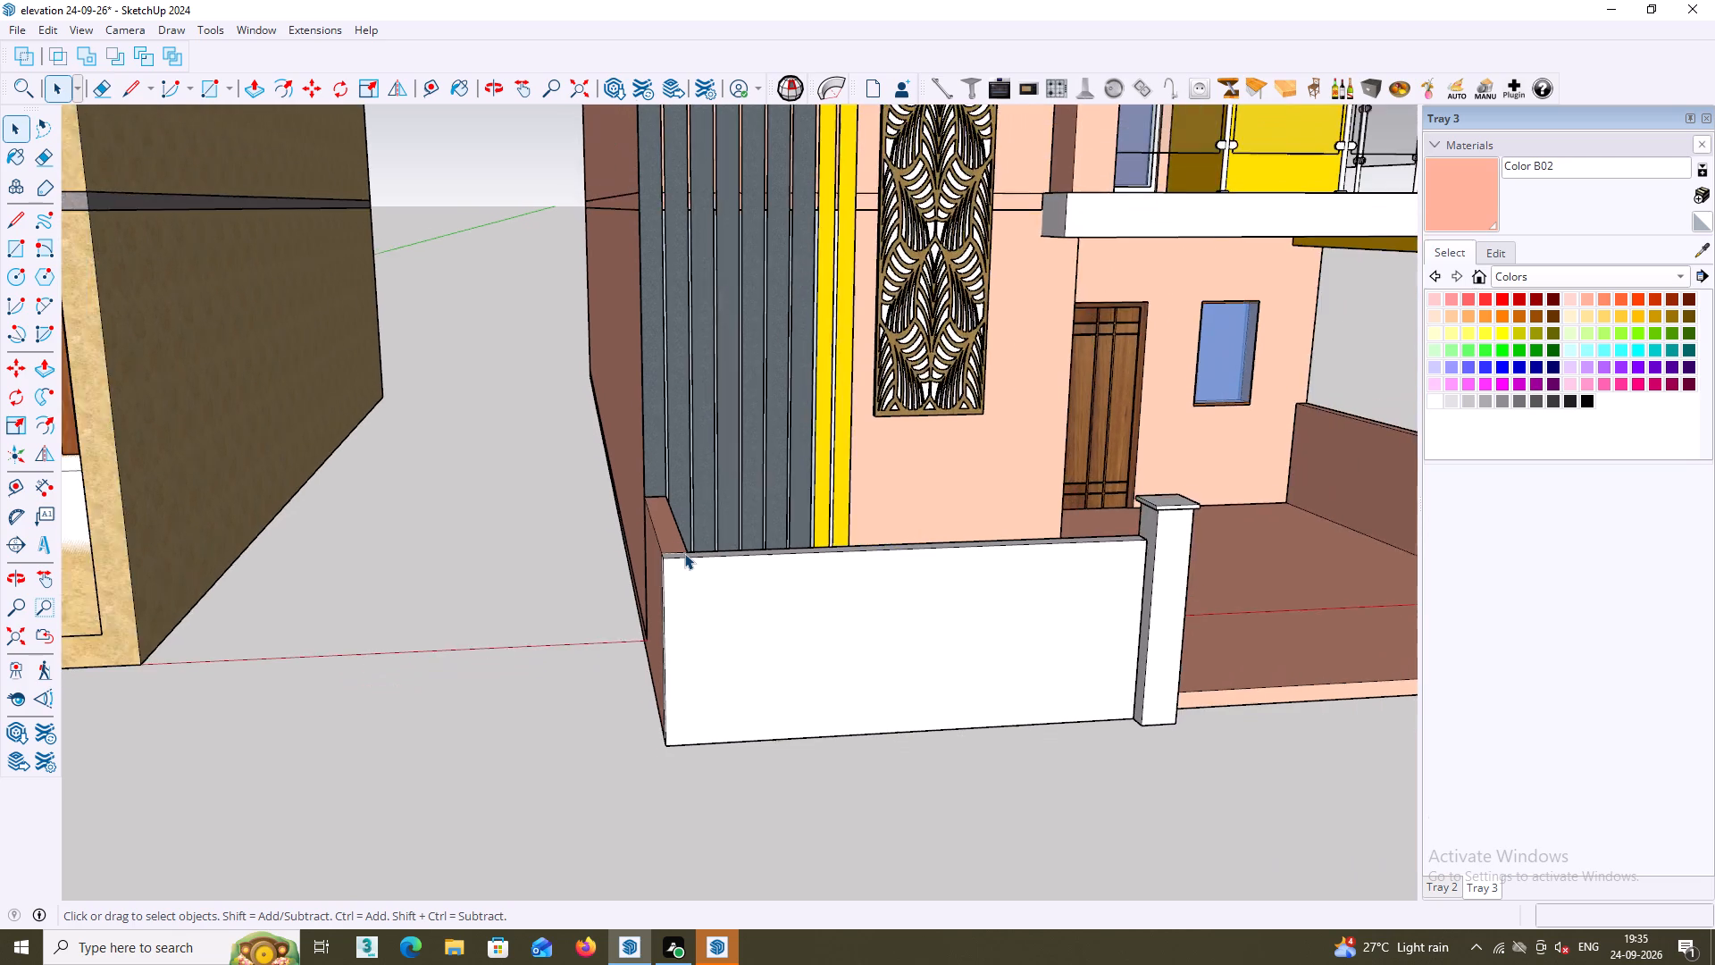
pyautogui.scroll(-4, 684, 553)
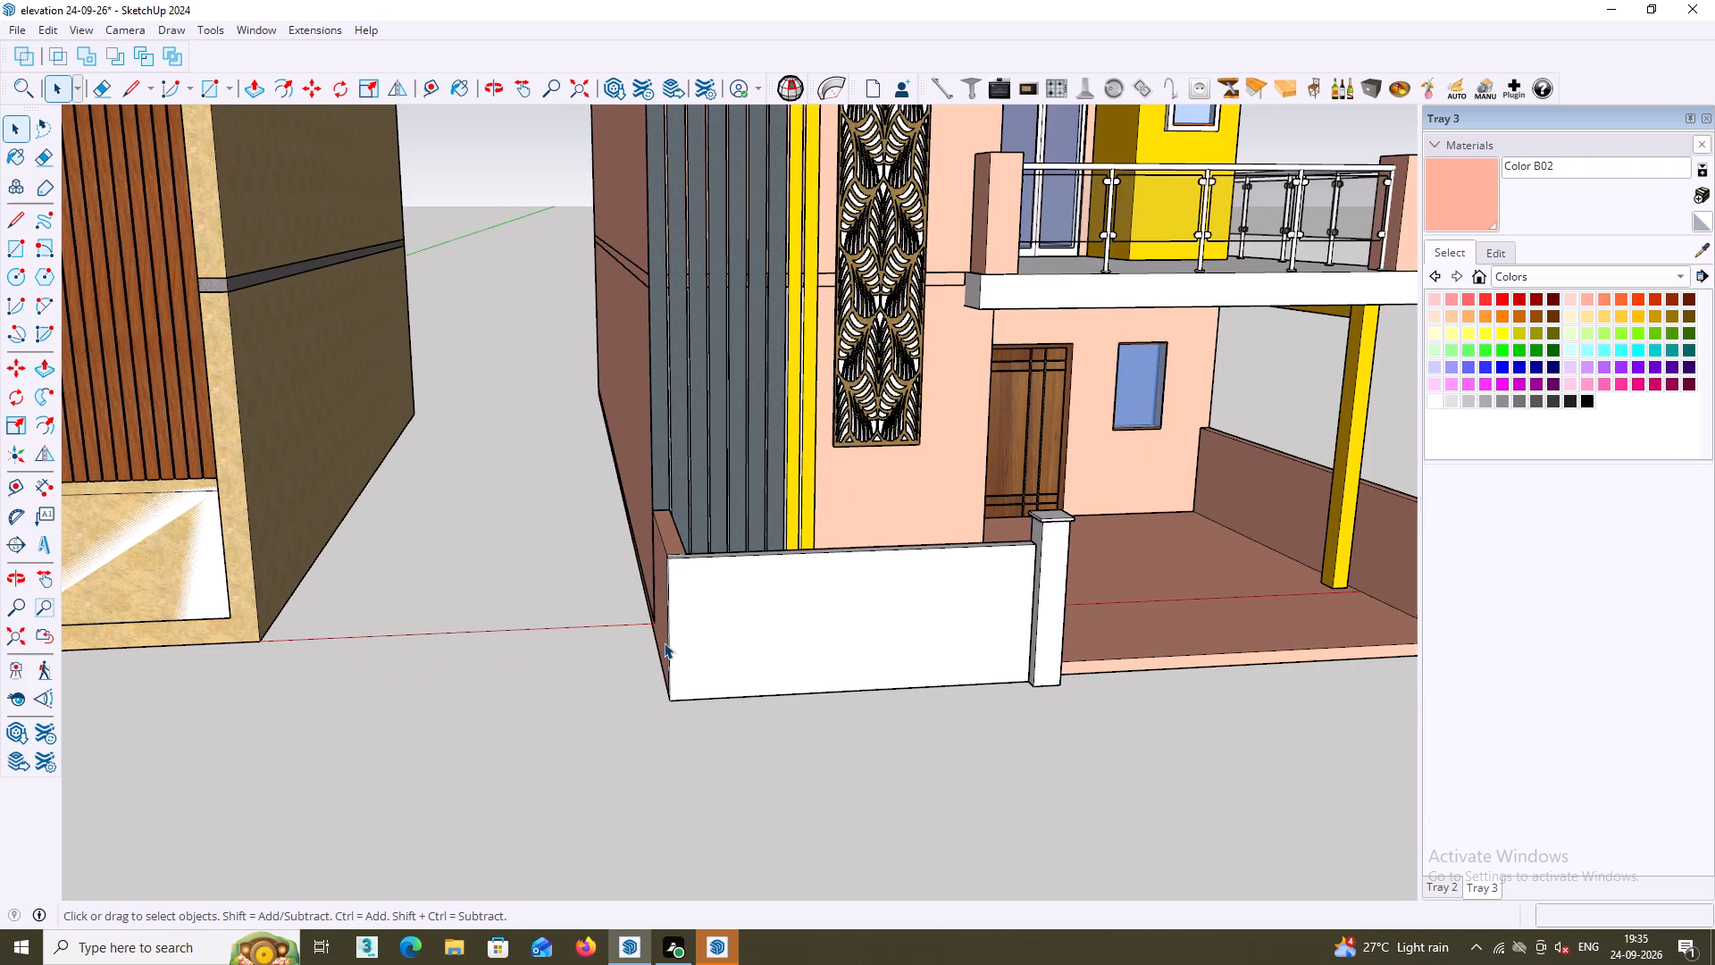
pyautogui.scroll(-3, 497, 697)
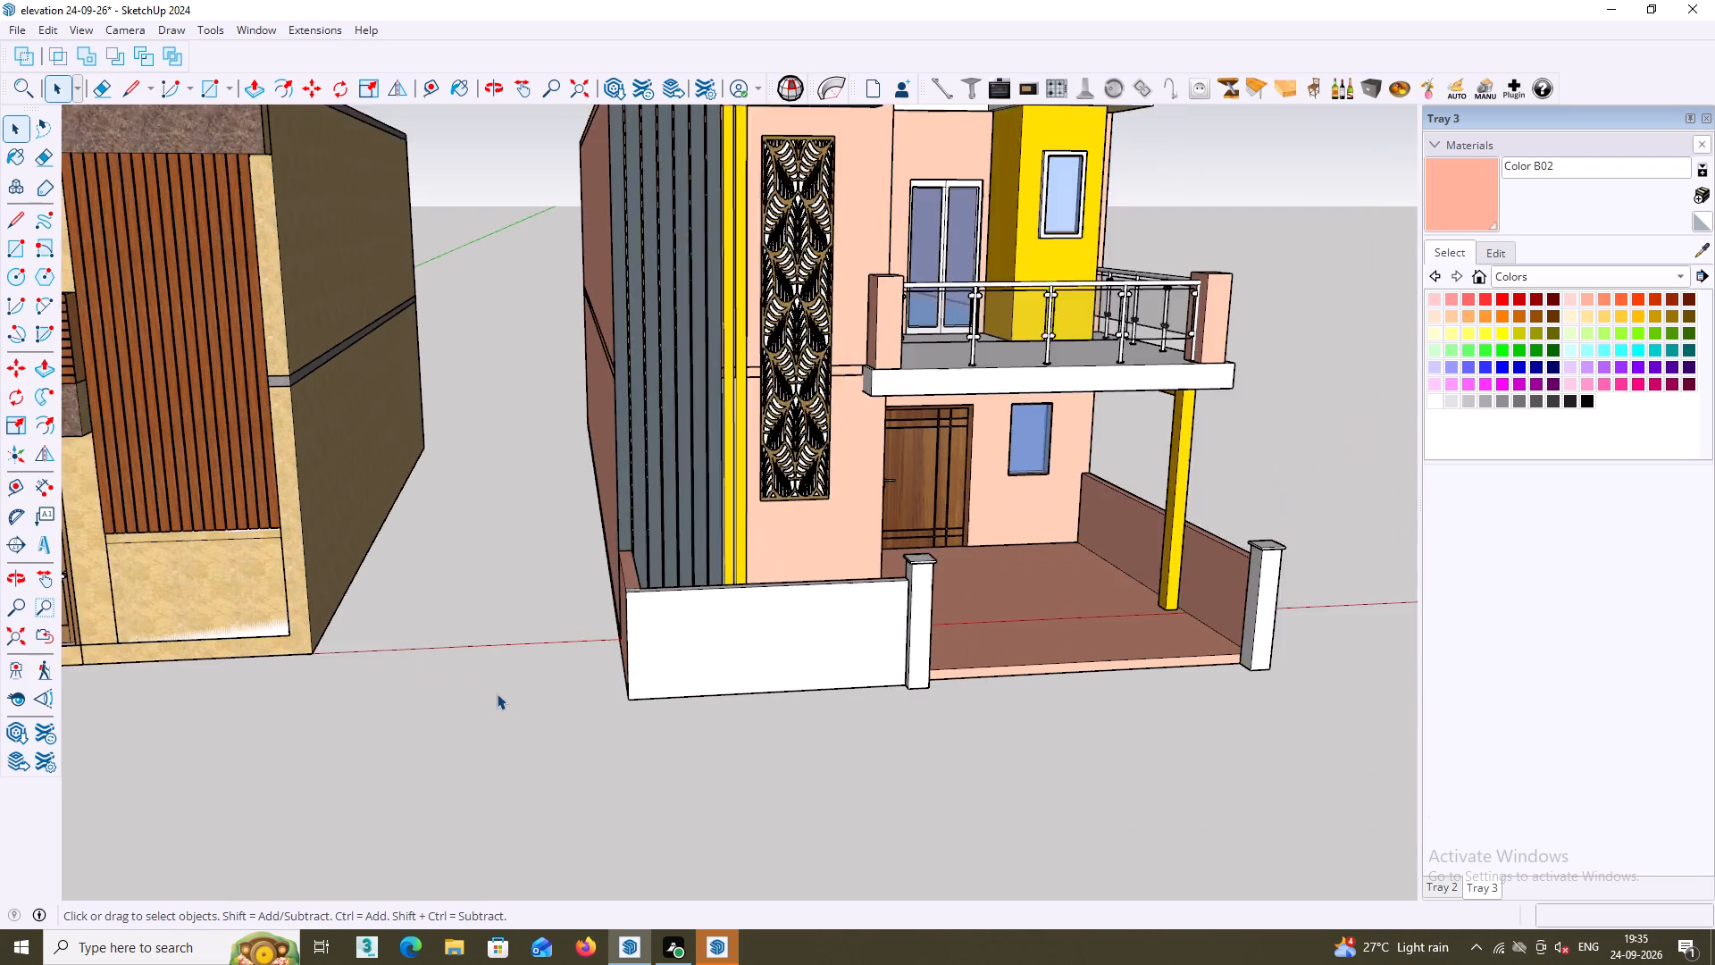
pyautogui.scroll(-3, 497, 693)
pyautogui.moveTo(502, 665); pyautogui.dragTo(563, 665, button='middle')
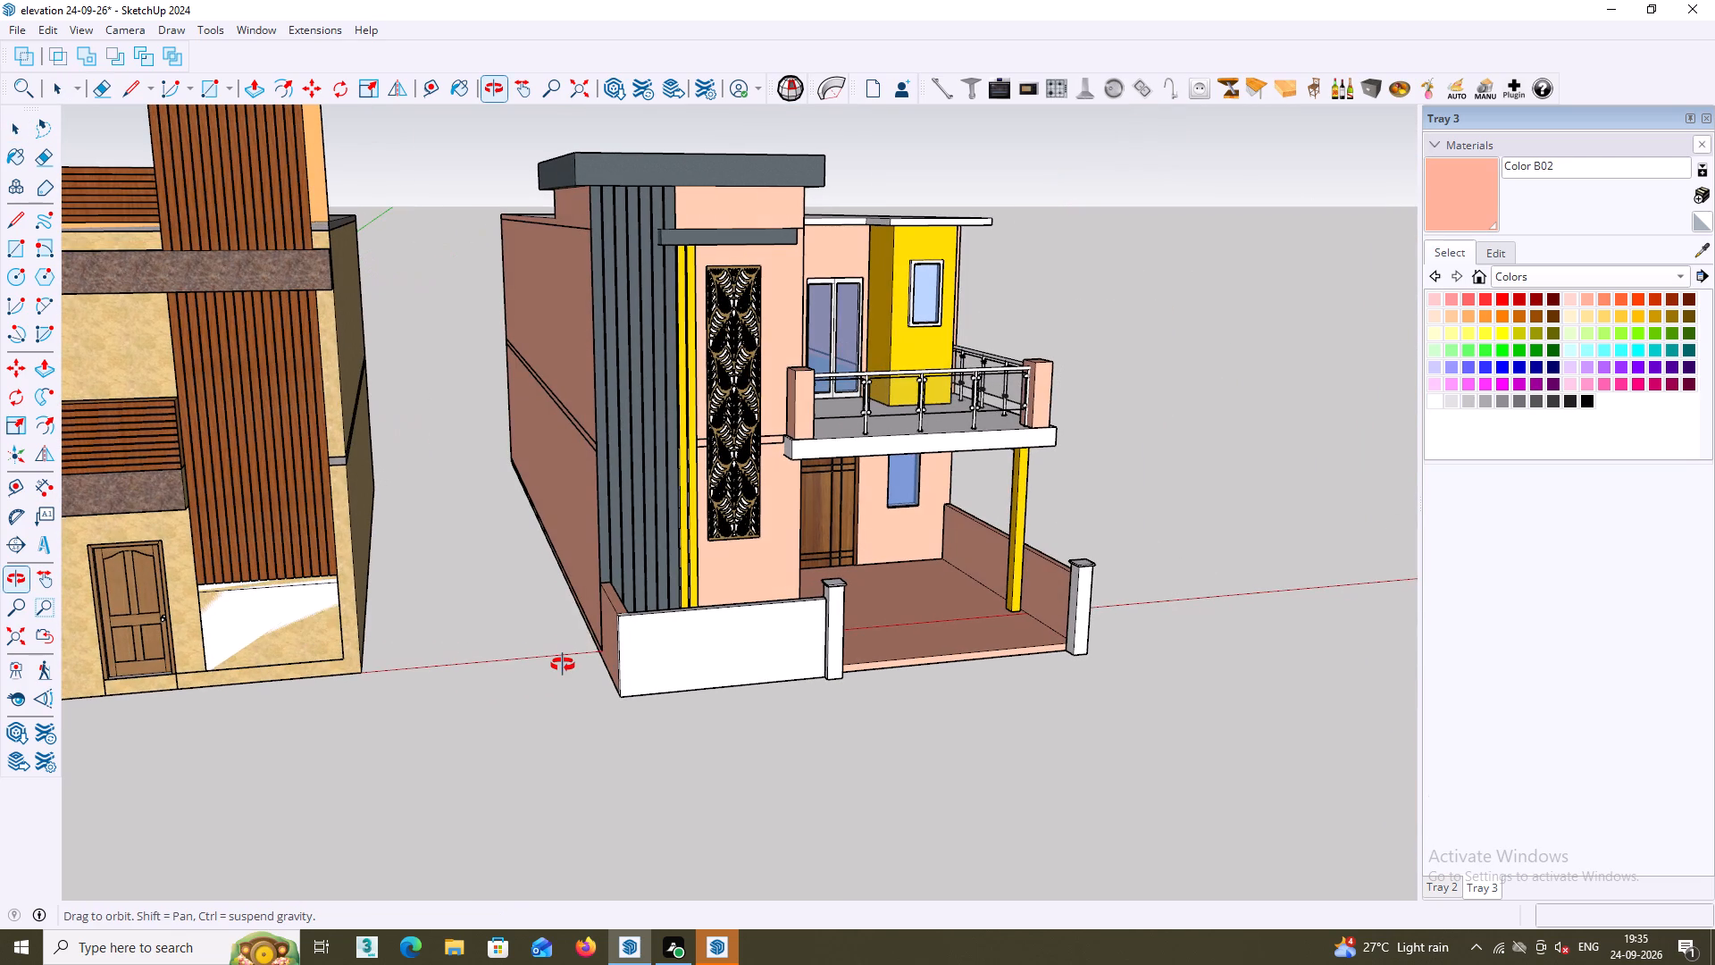
pyautogui.moveTo(563, 665); pyautogui.dragTo(552, 658, button='middle')
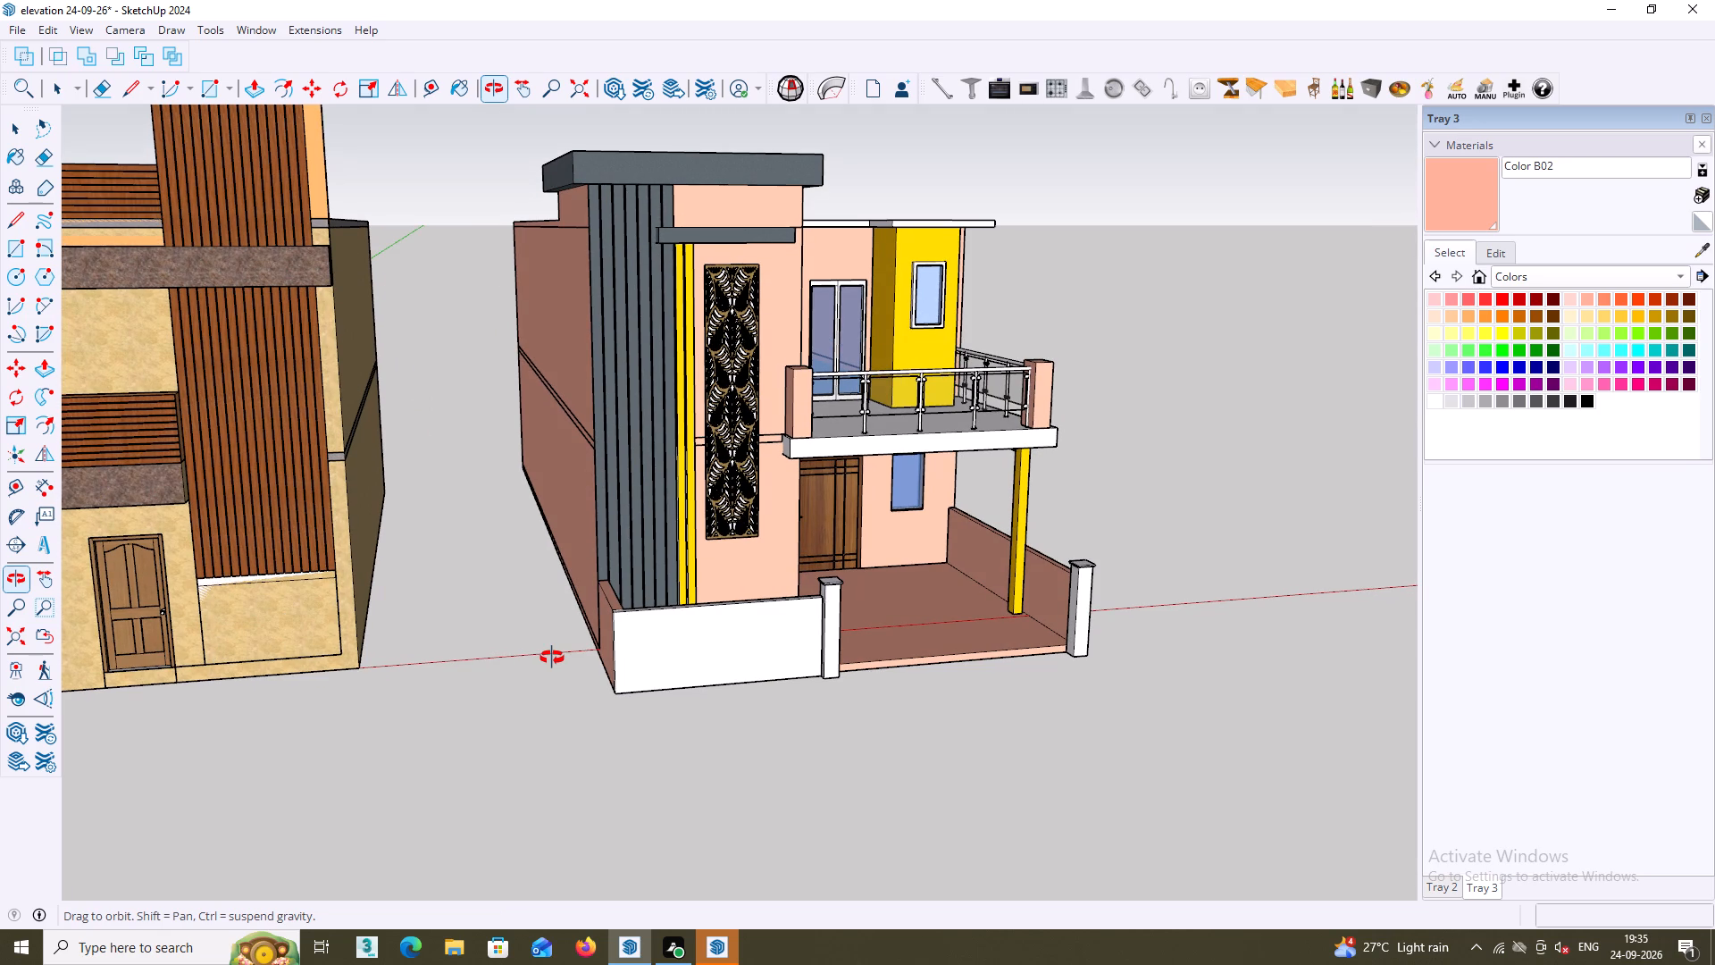
pyautogui.moveTo(552, 658); pyautogui.dragTo(525, 648, button='middle')
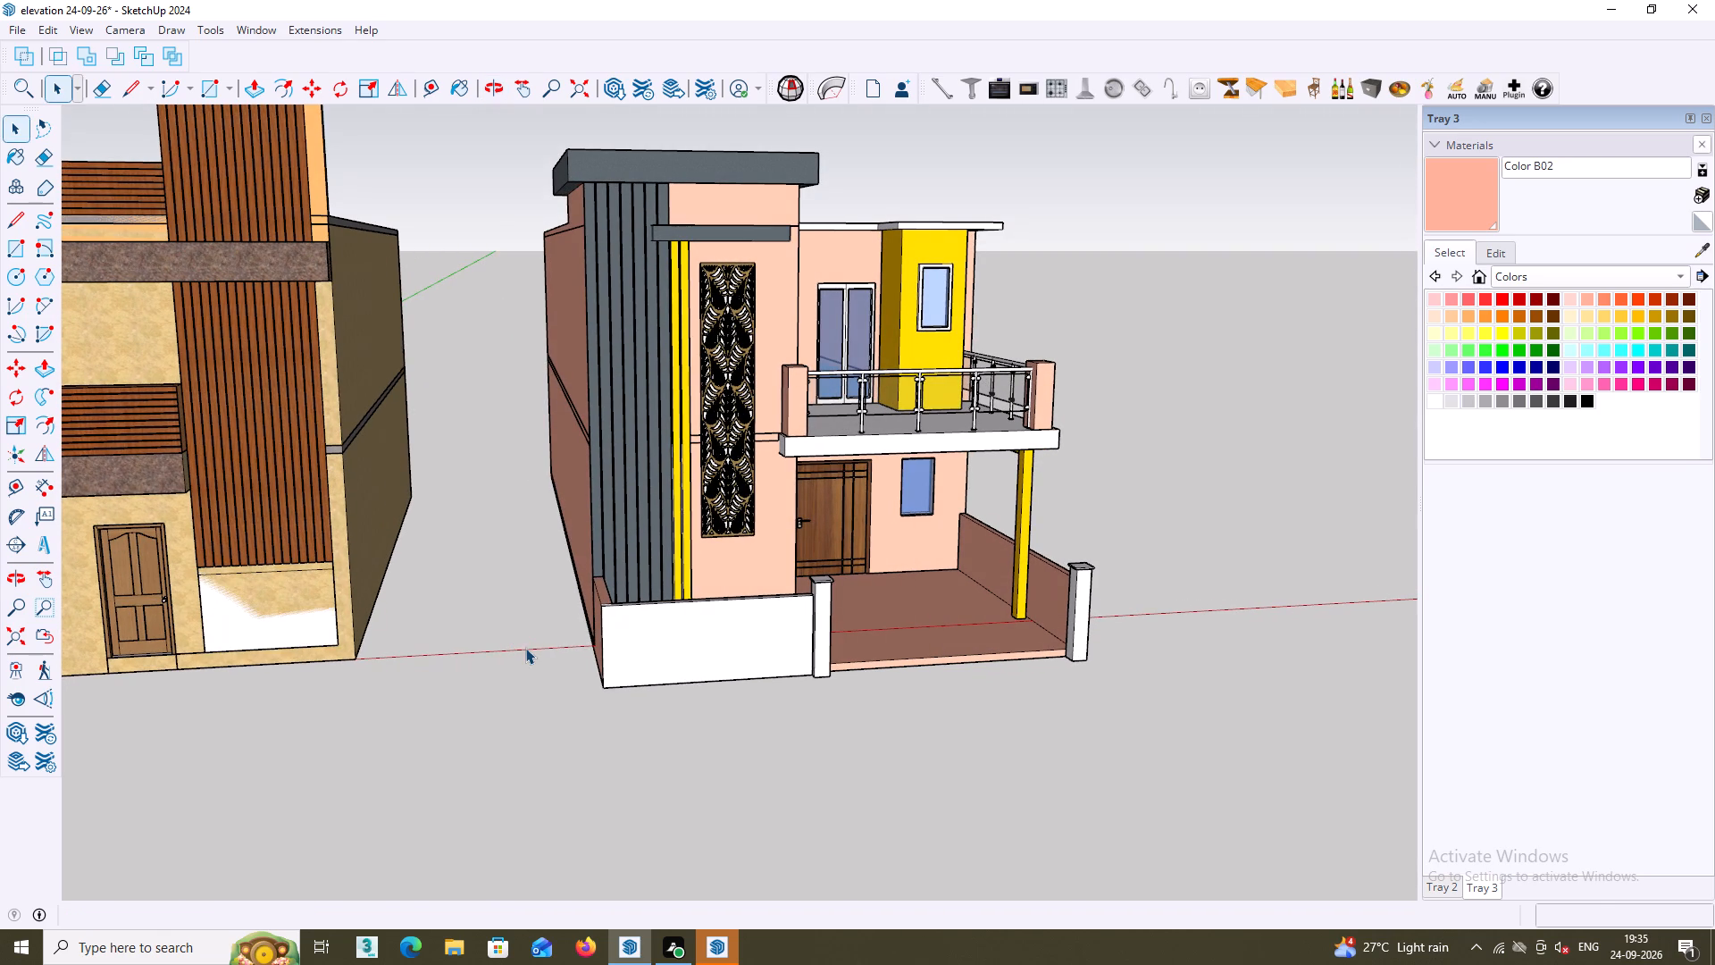
# Draw a rectangle about 1' 8 1/4" by 3' 10 1/2" on the white front parapet, from its top edge to its bottom edge.
pyautogui.press('r')
pyautogui.scroll(3, 691, 631)
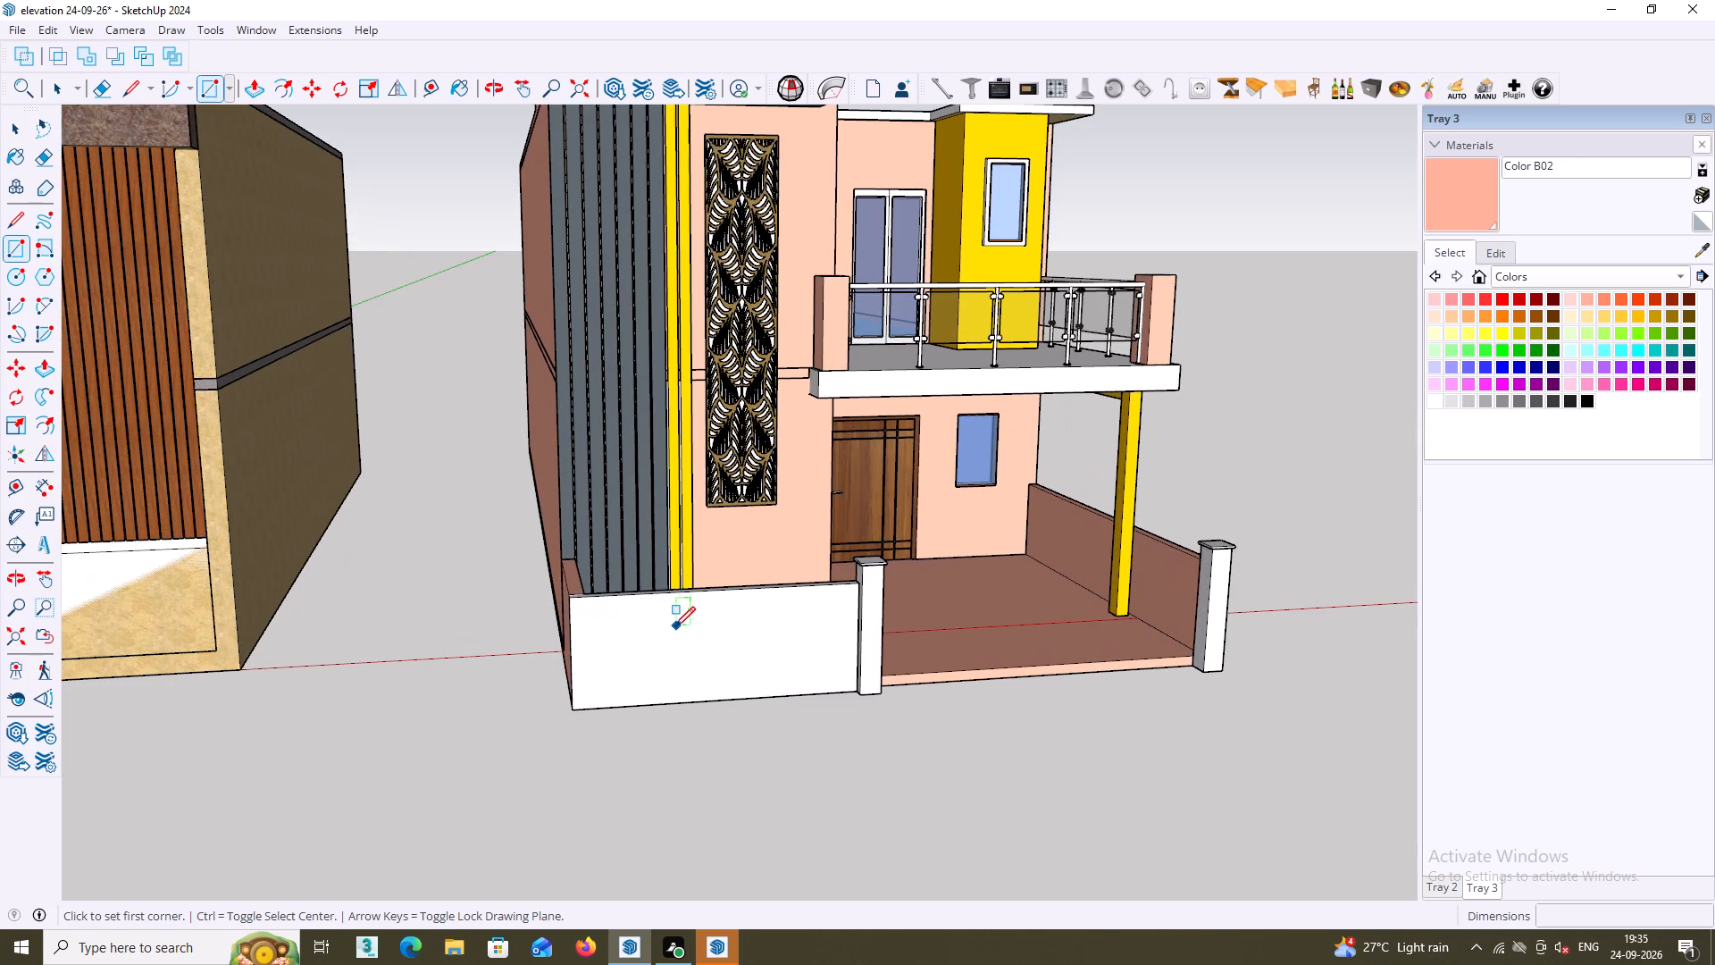
pyautogui.scroll(2, 673, 627)
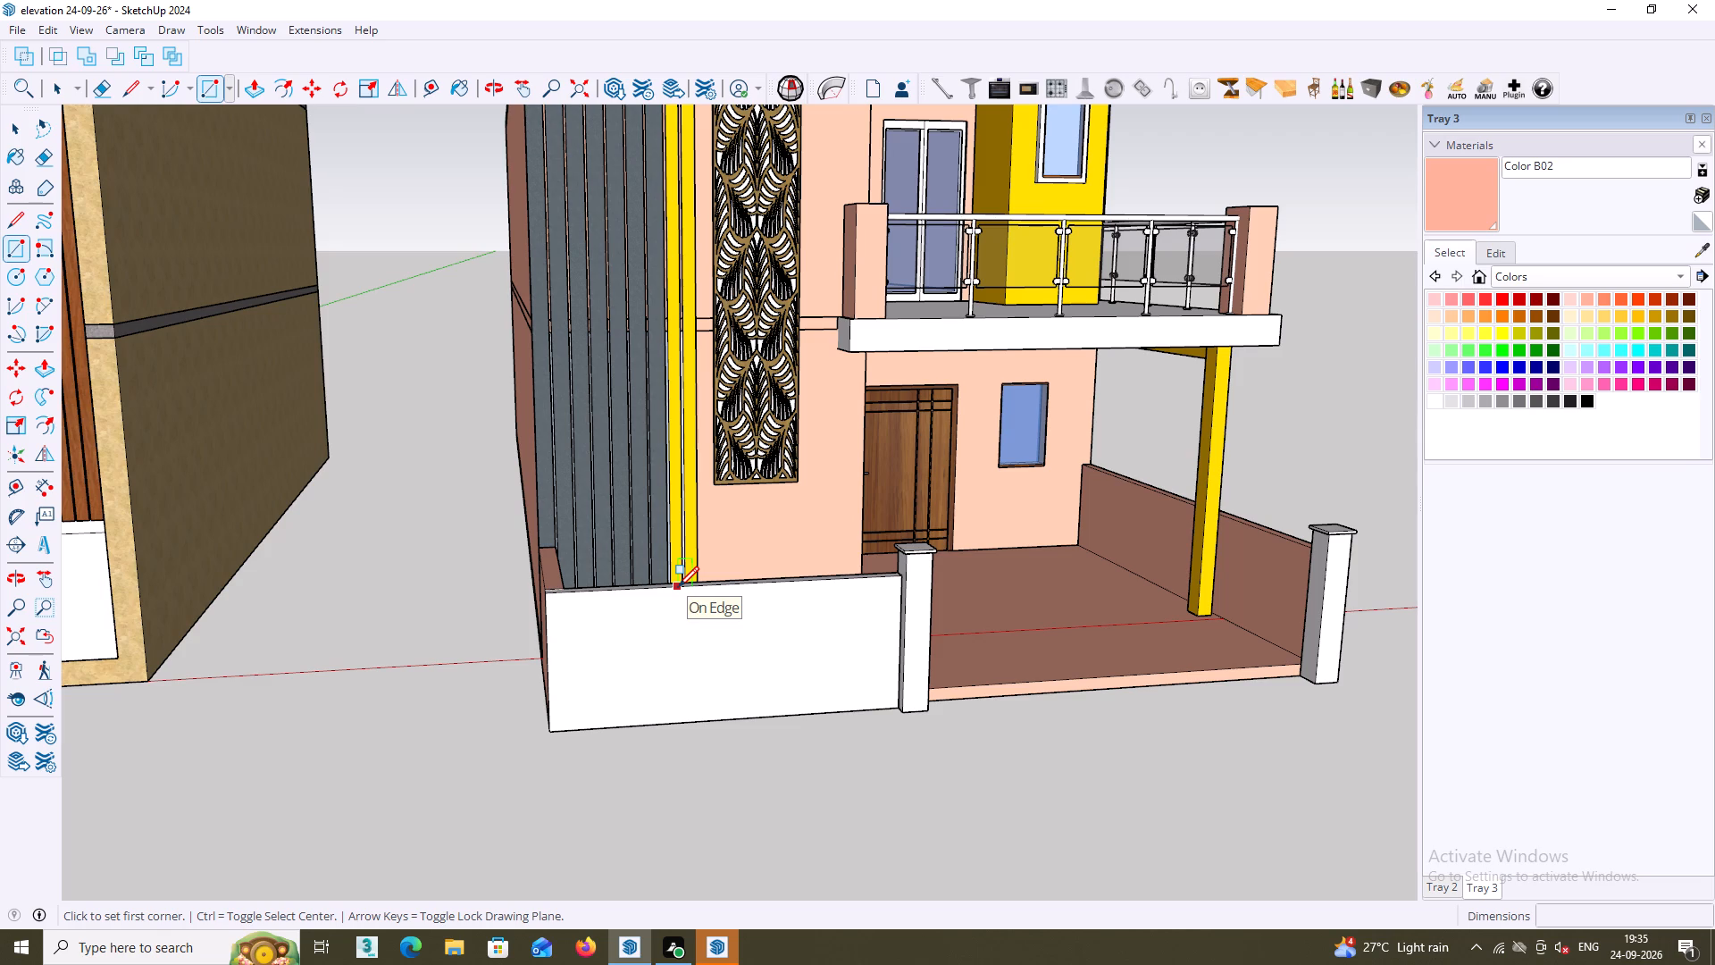
pyautogui.click(678, 587)
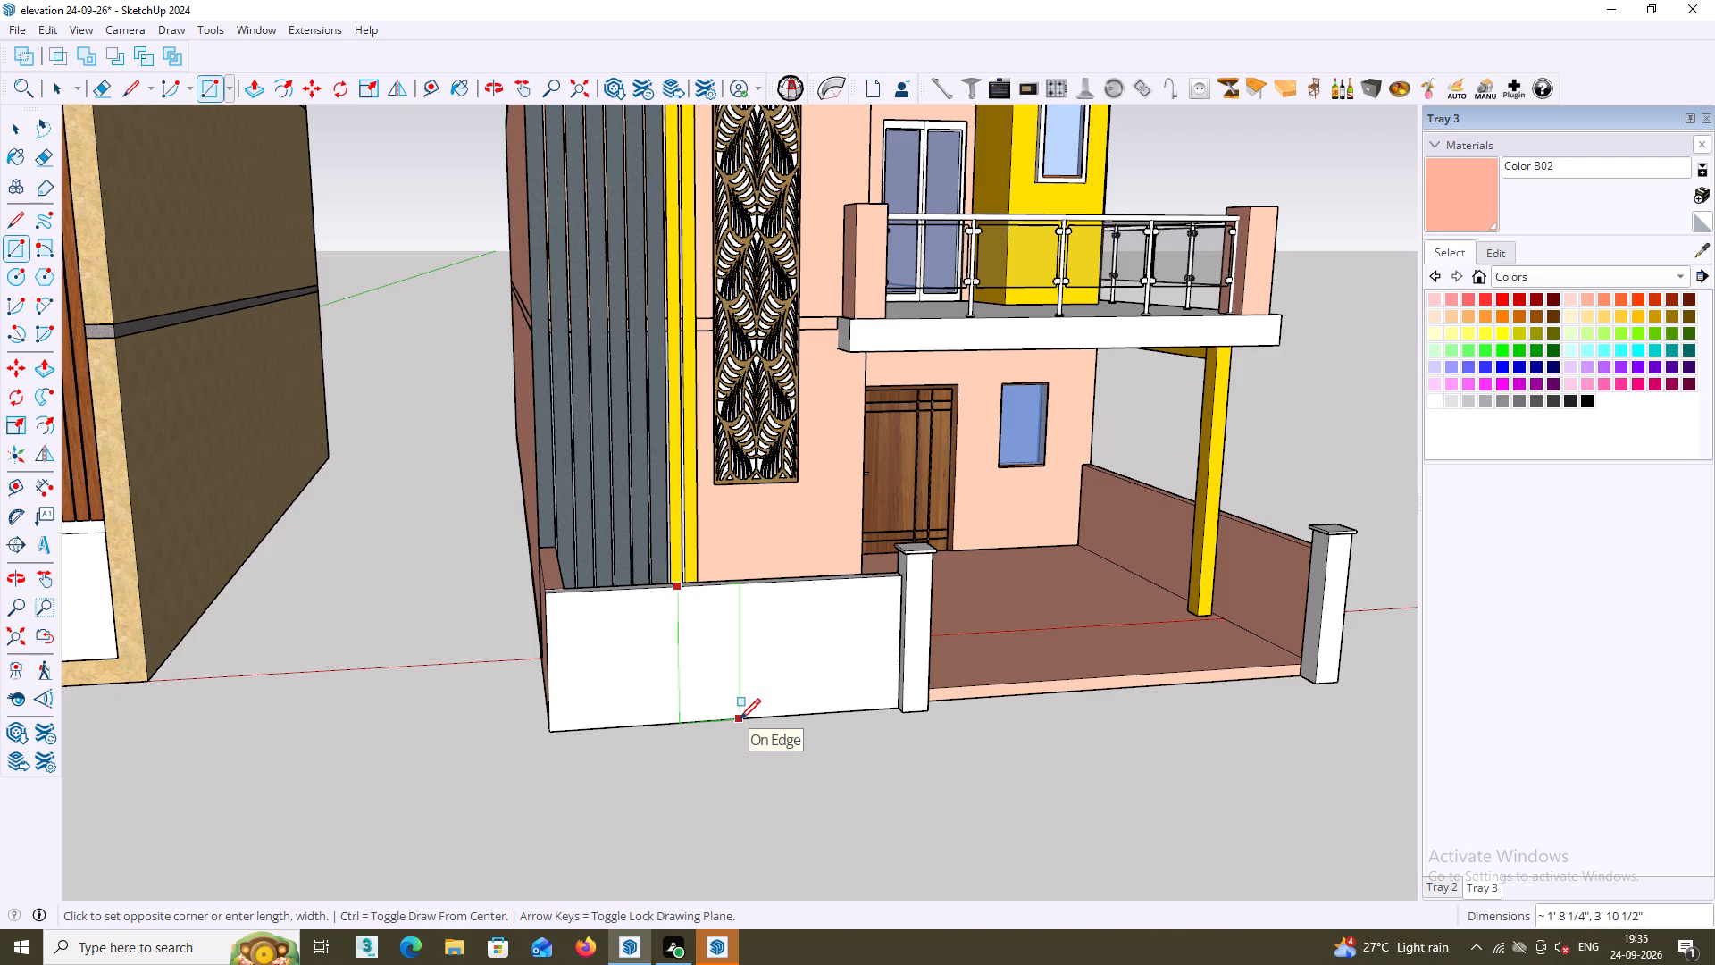
pyautogui.click(740, 719)
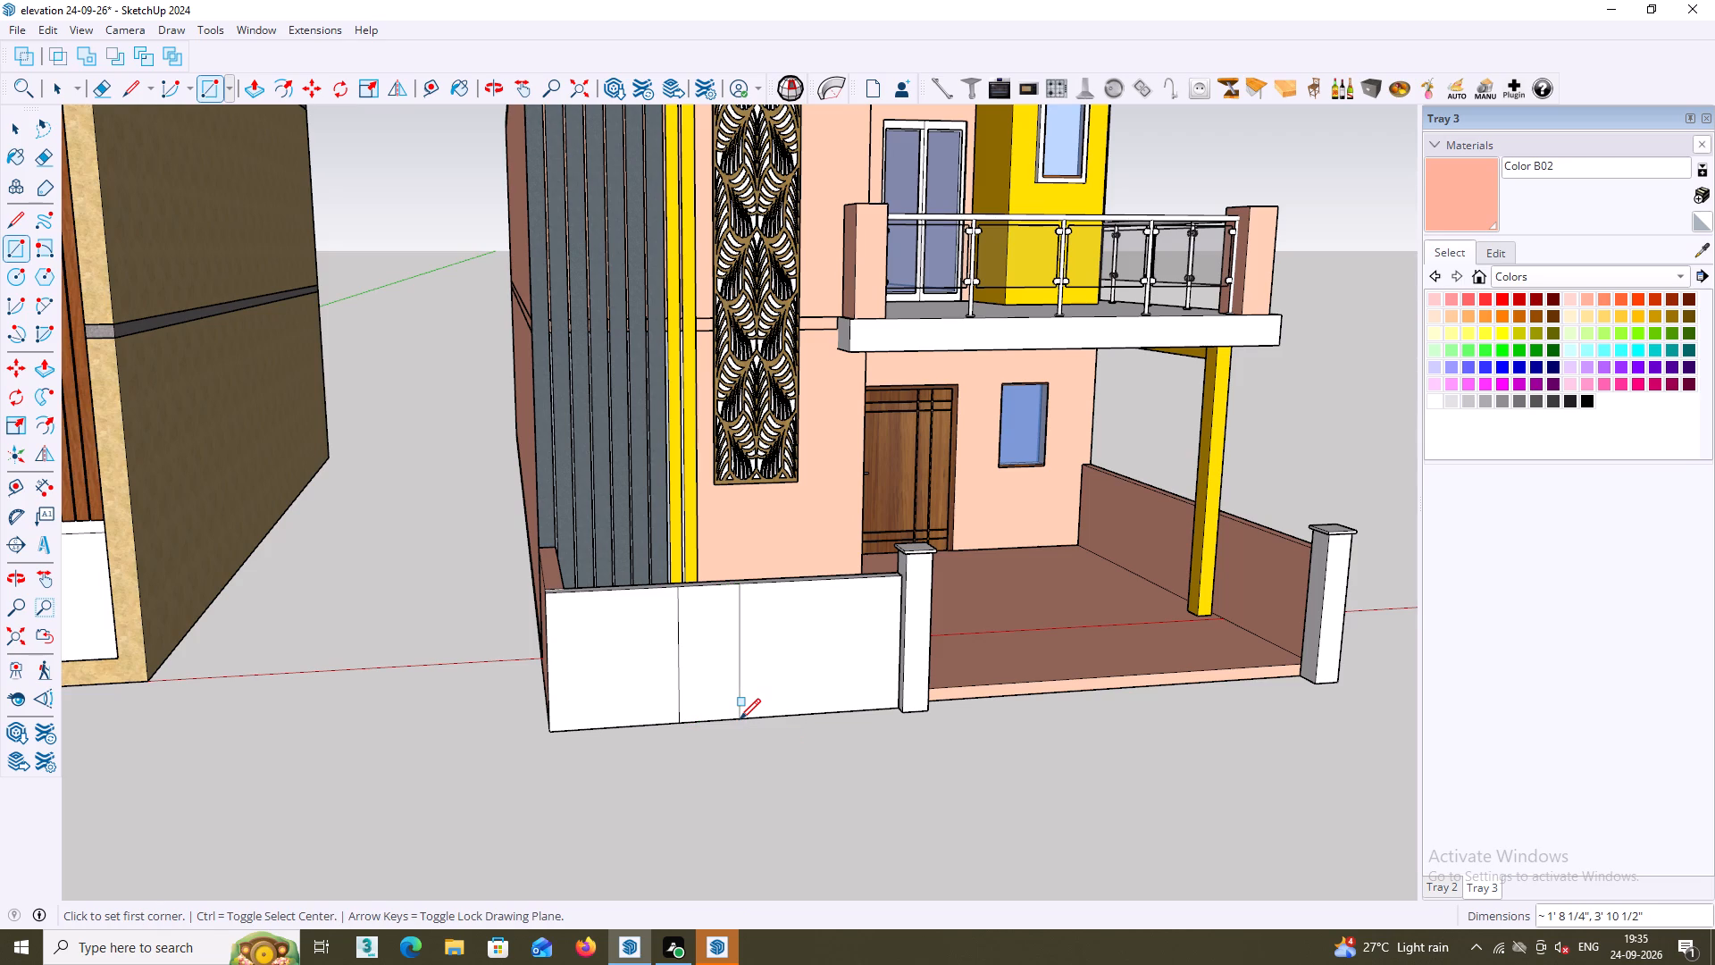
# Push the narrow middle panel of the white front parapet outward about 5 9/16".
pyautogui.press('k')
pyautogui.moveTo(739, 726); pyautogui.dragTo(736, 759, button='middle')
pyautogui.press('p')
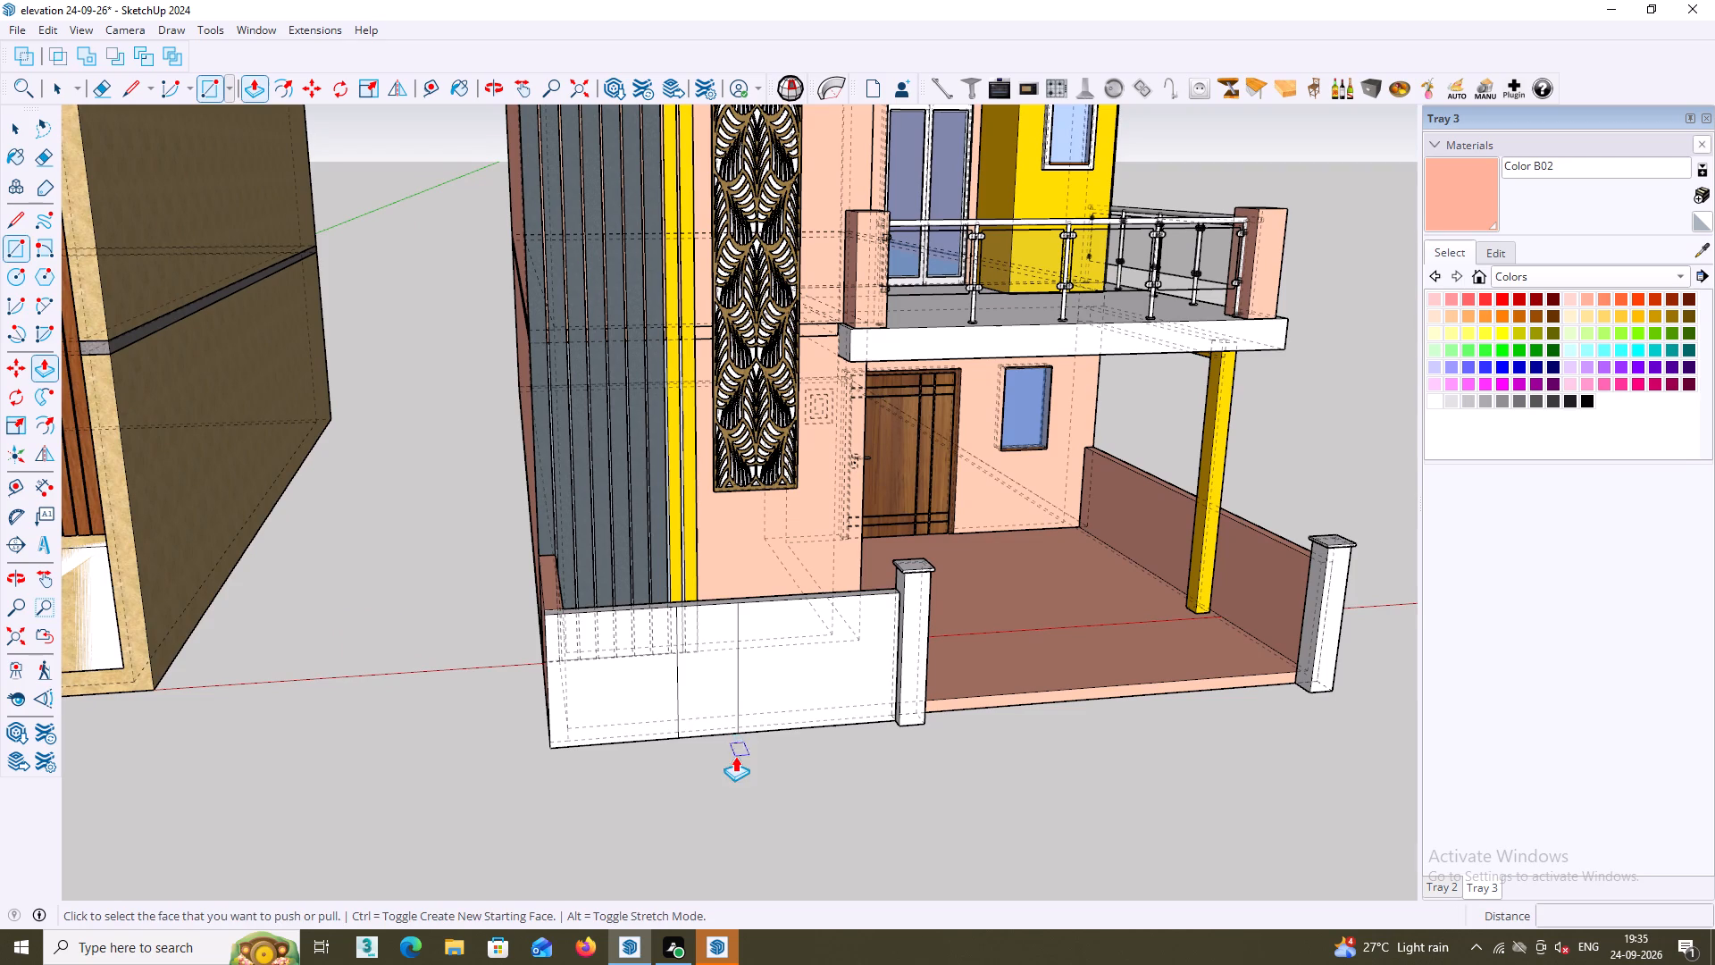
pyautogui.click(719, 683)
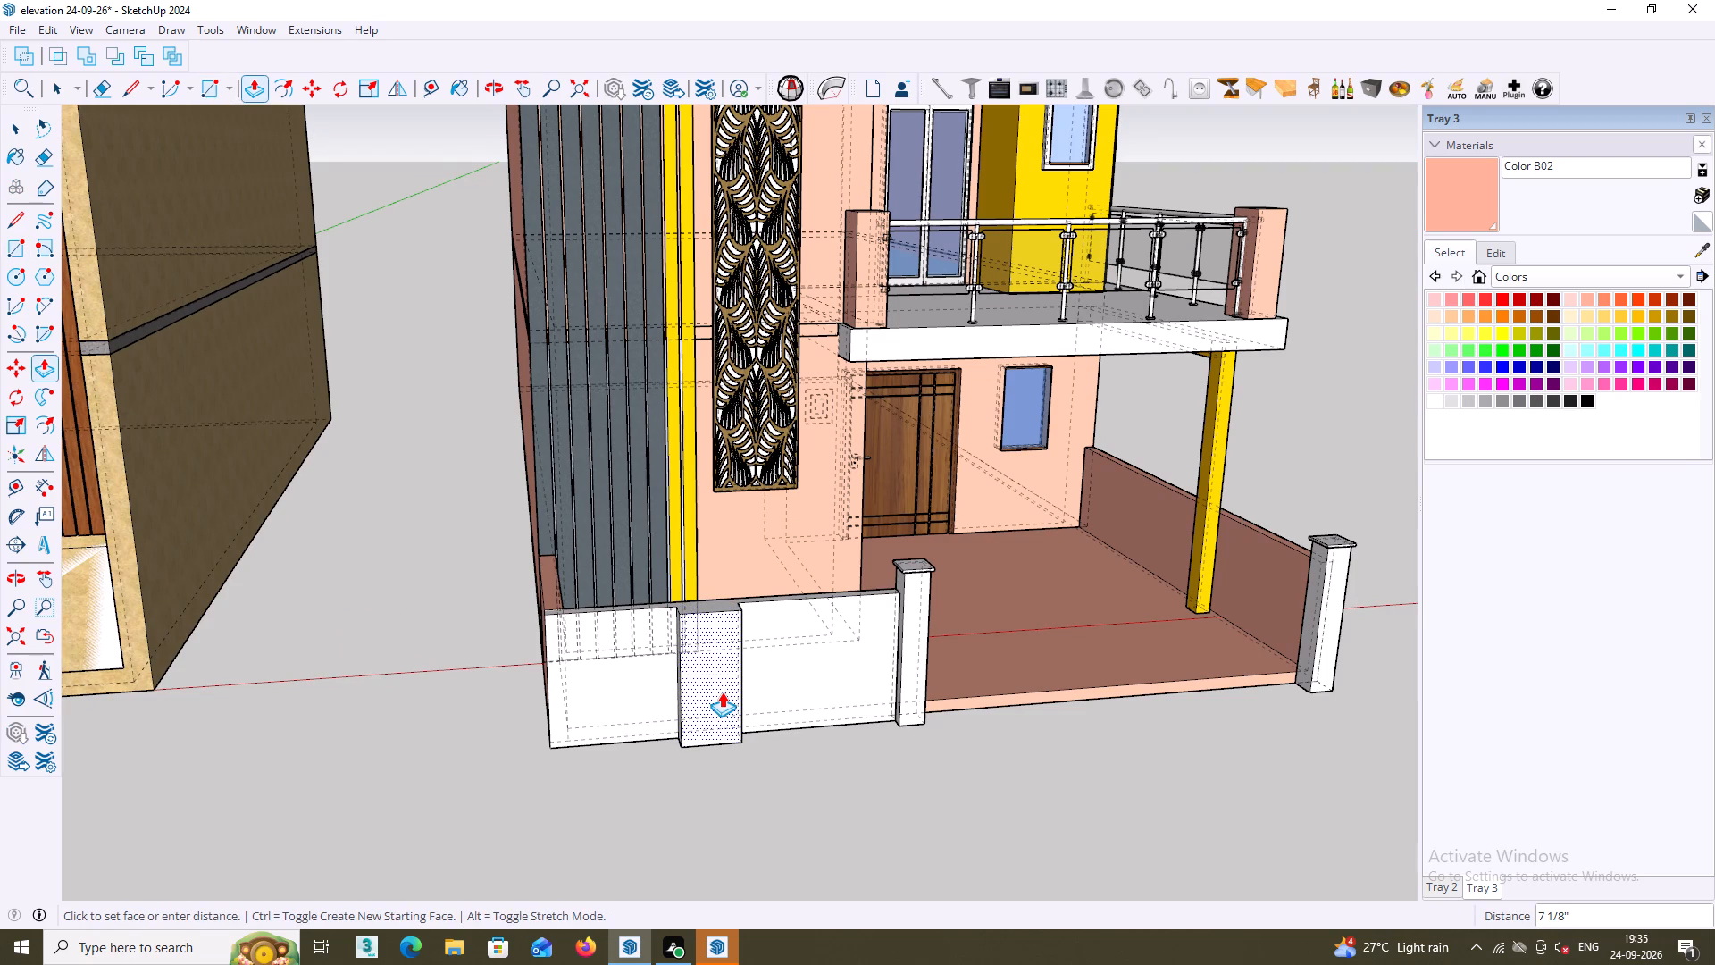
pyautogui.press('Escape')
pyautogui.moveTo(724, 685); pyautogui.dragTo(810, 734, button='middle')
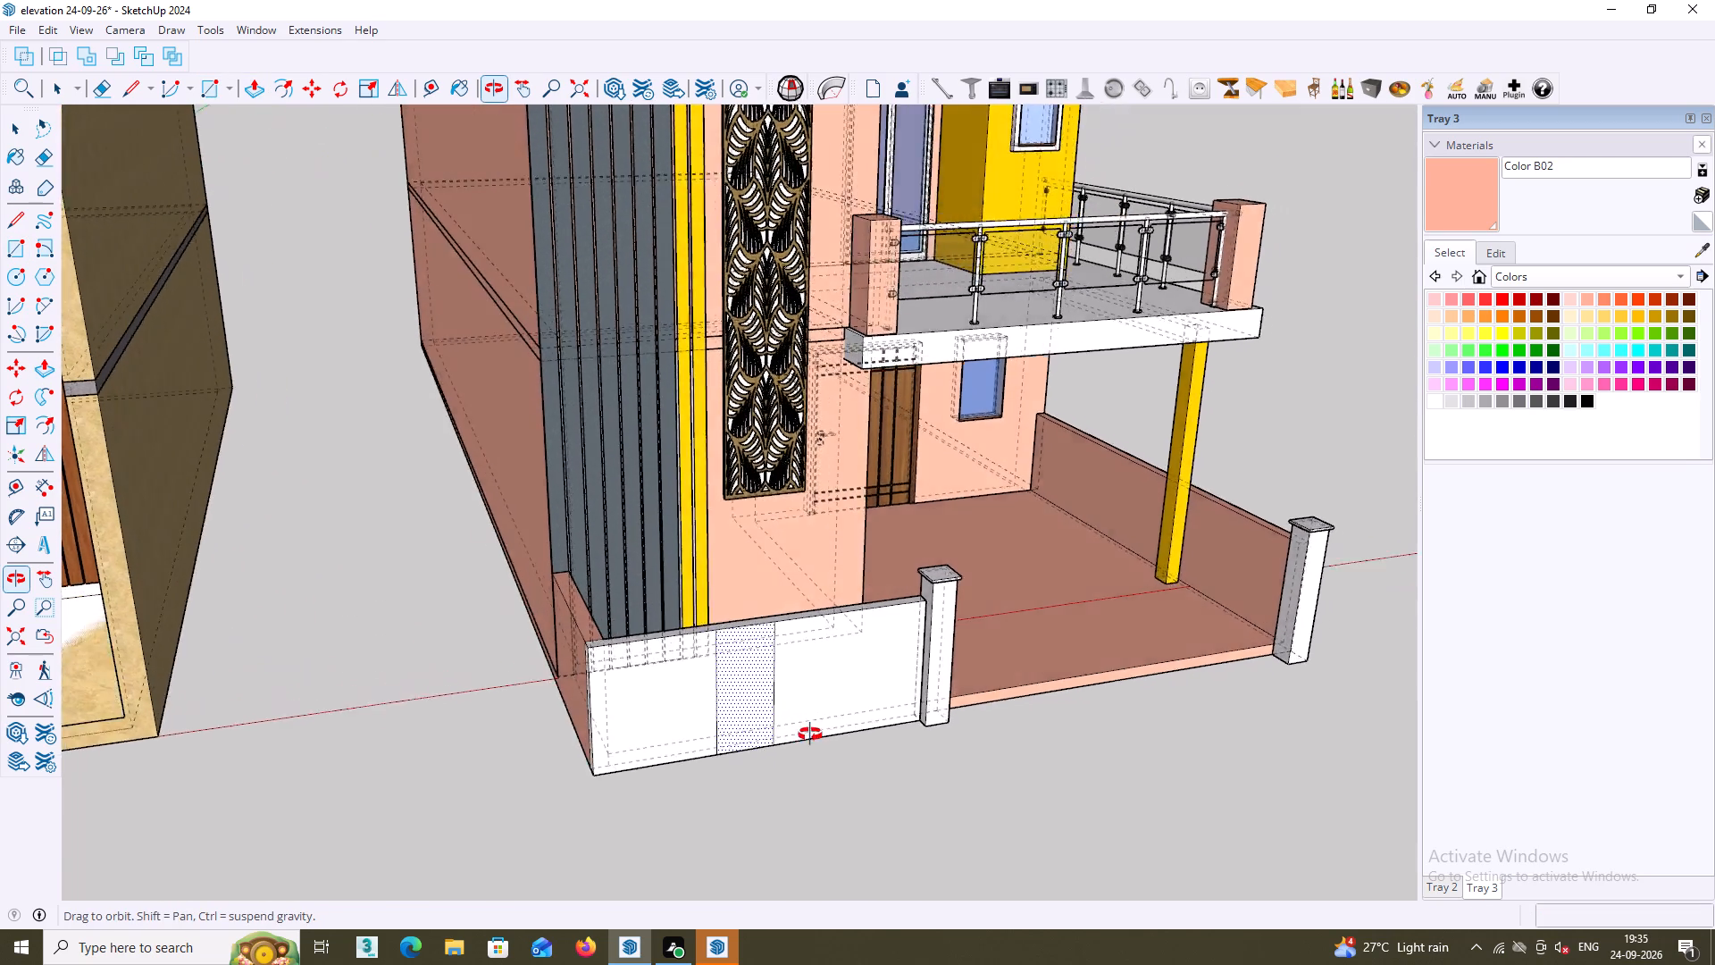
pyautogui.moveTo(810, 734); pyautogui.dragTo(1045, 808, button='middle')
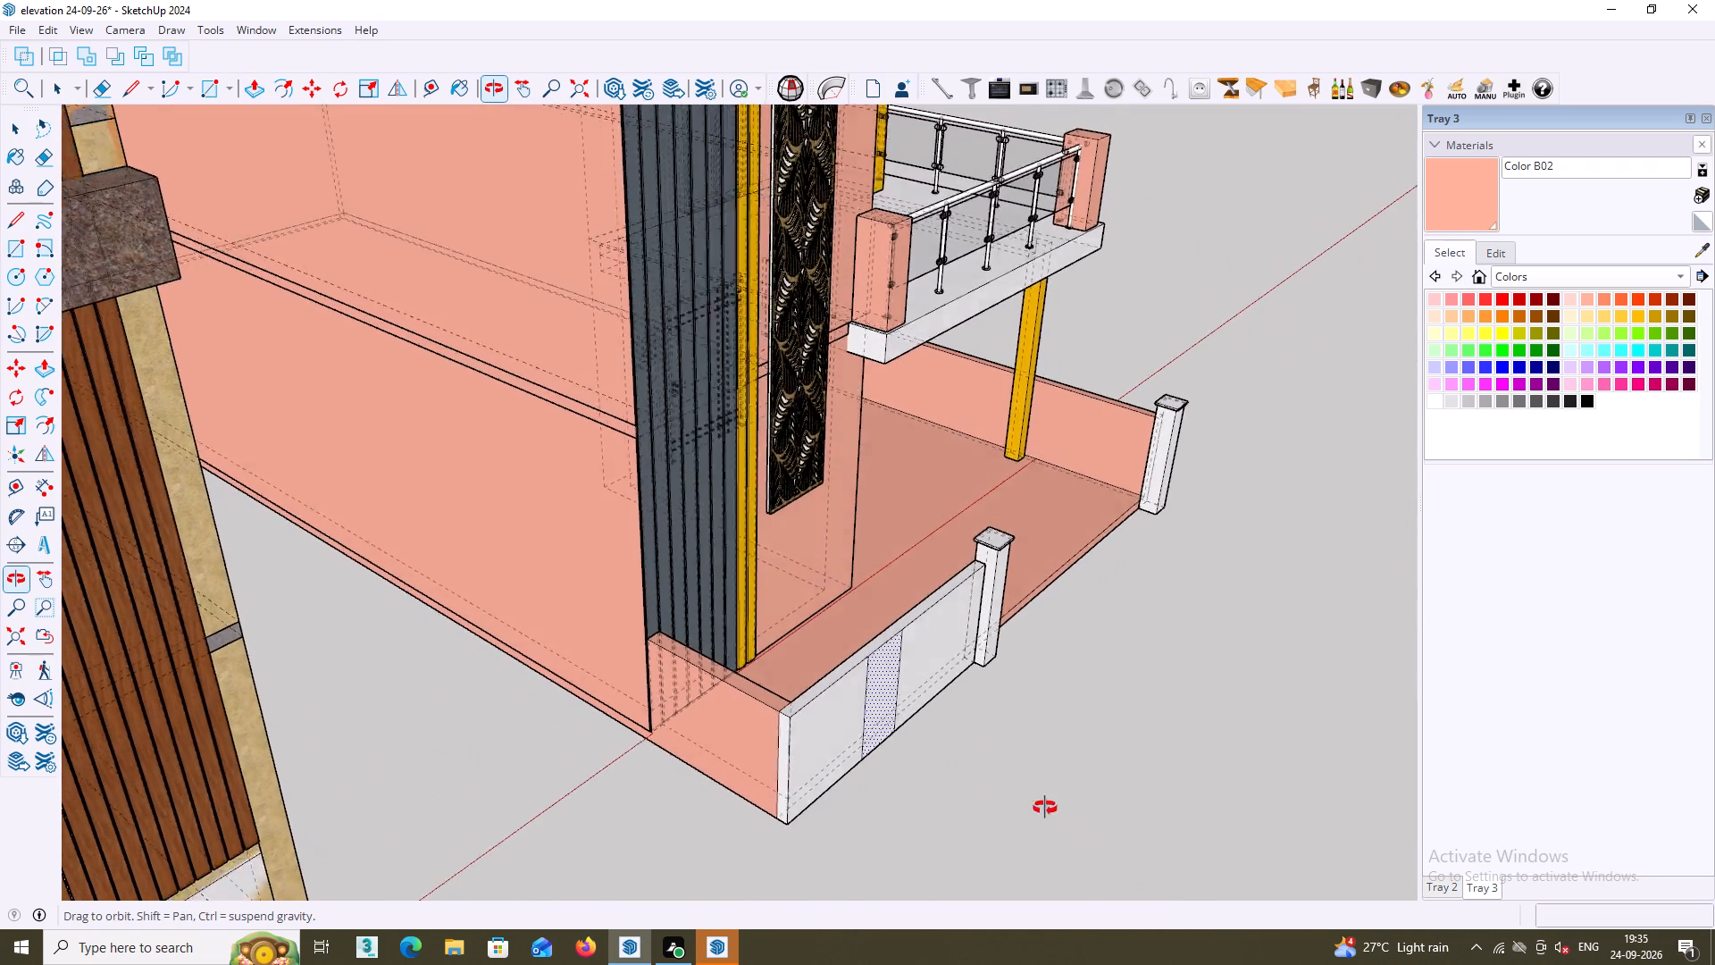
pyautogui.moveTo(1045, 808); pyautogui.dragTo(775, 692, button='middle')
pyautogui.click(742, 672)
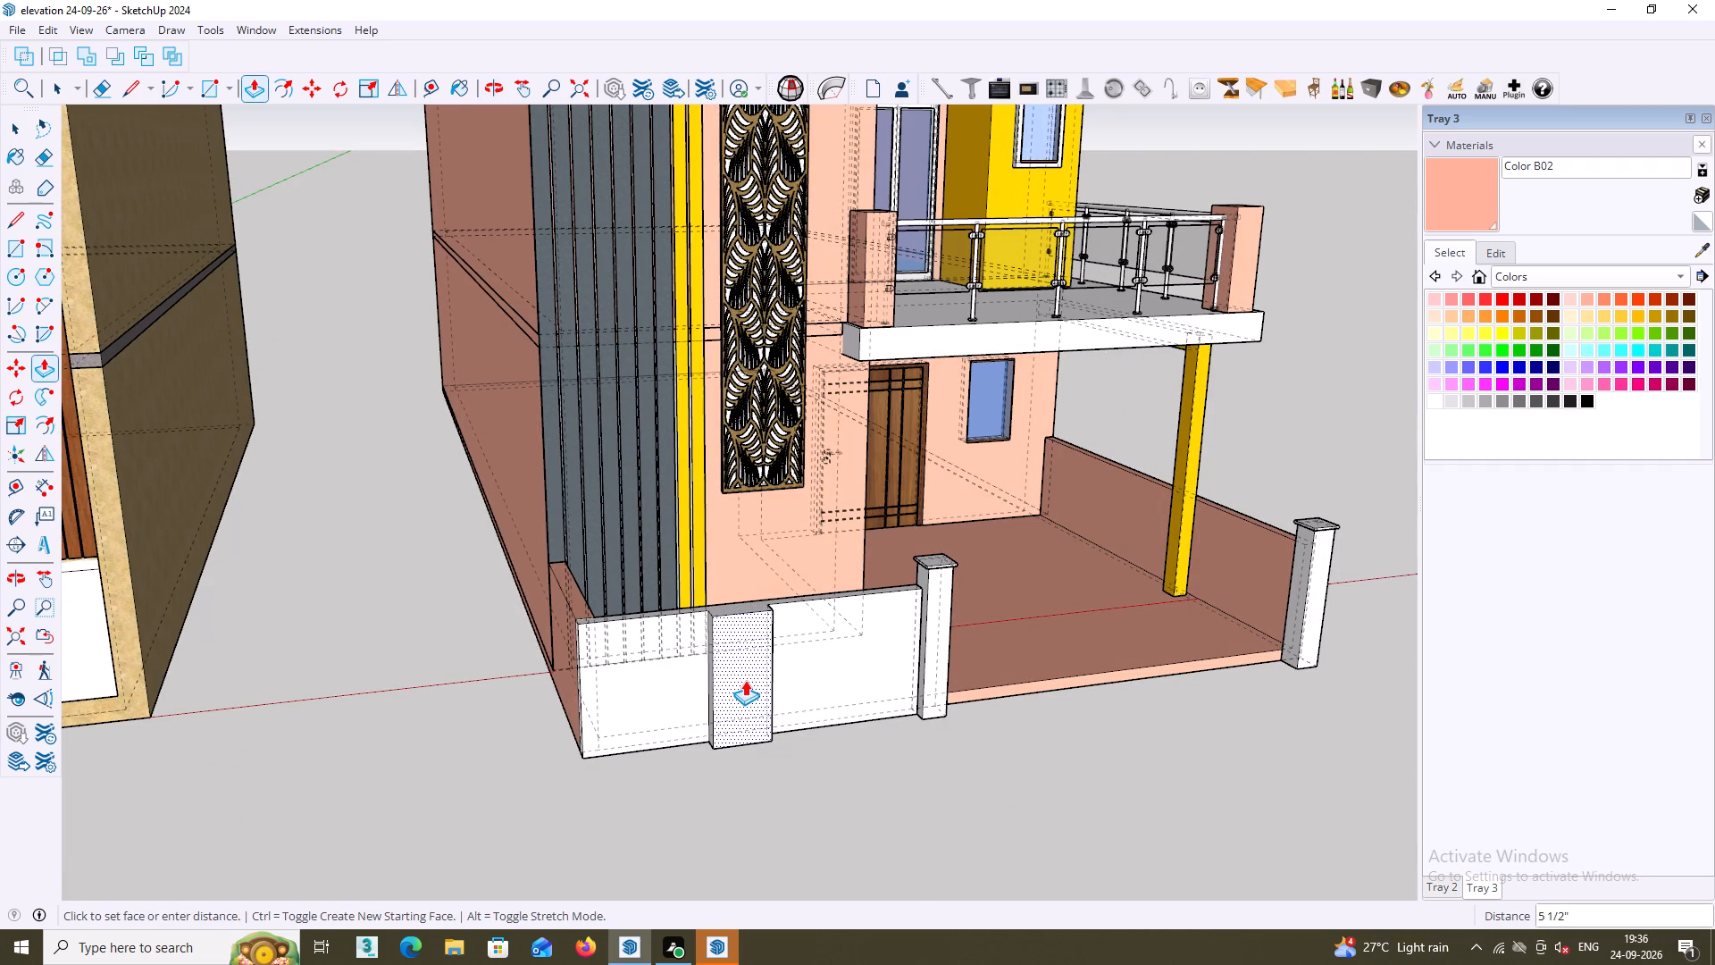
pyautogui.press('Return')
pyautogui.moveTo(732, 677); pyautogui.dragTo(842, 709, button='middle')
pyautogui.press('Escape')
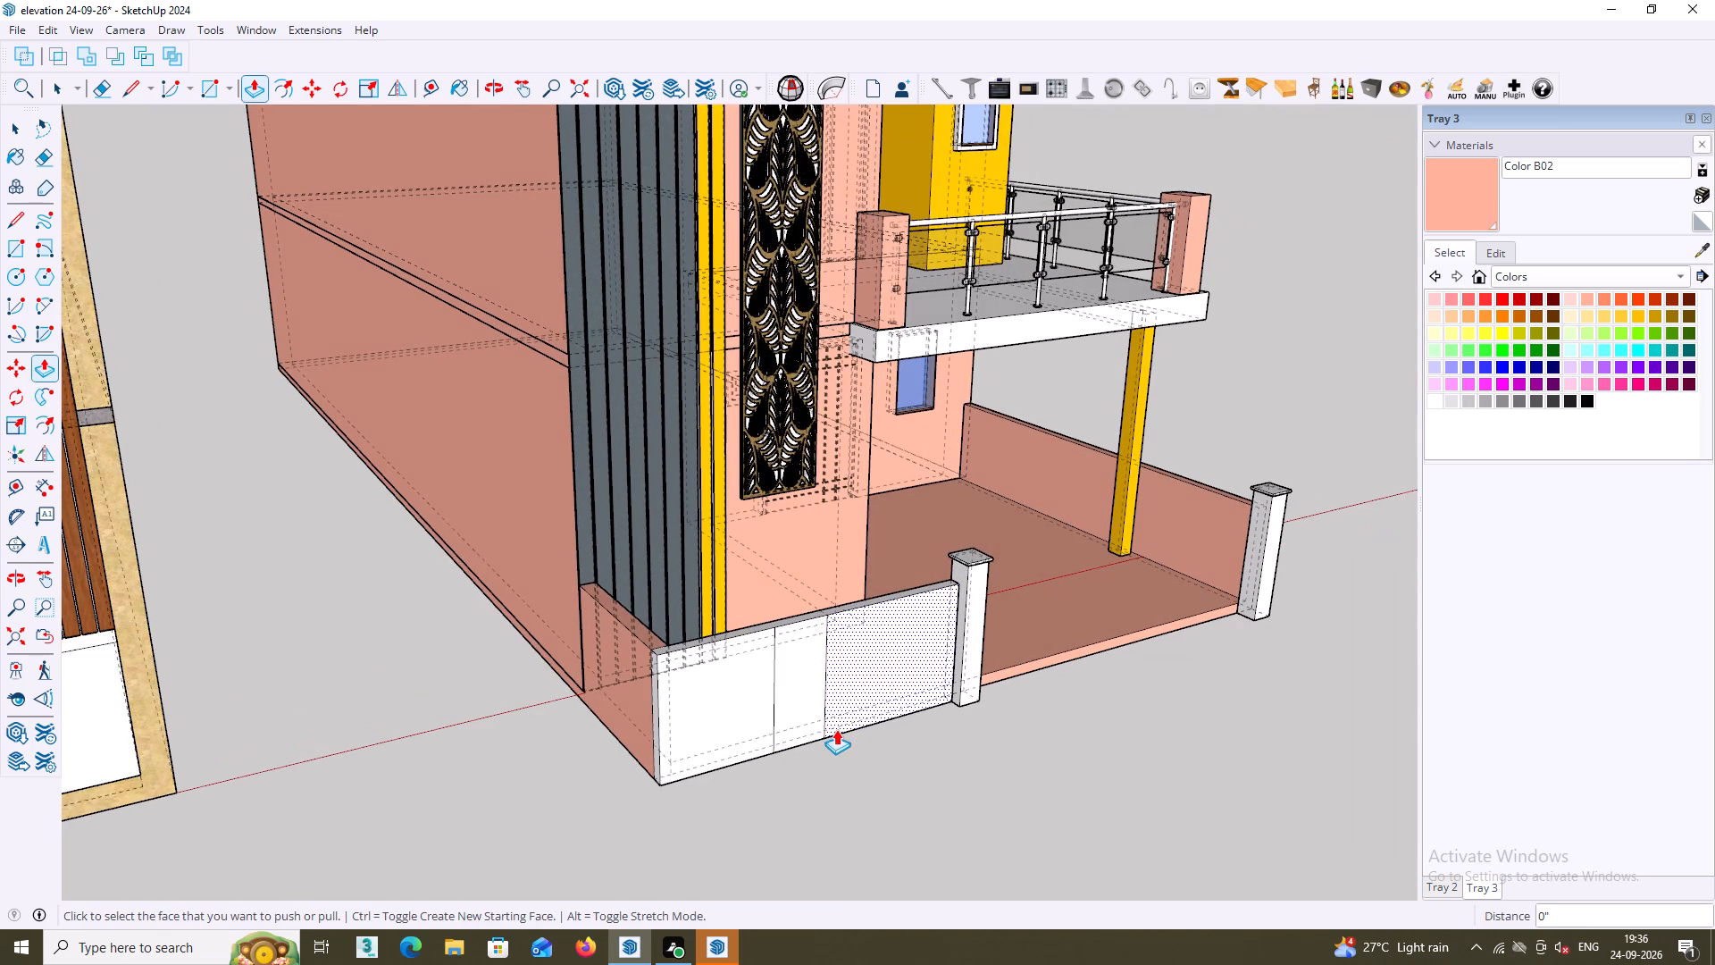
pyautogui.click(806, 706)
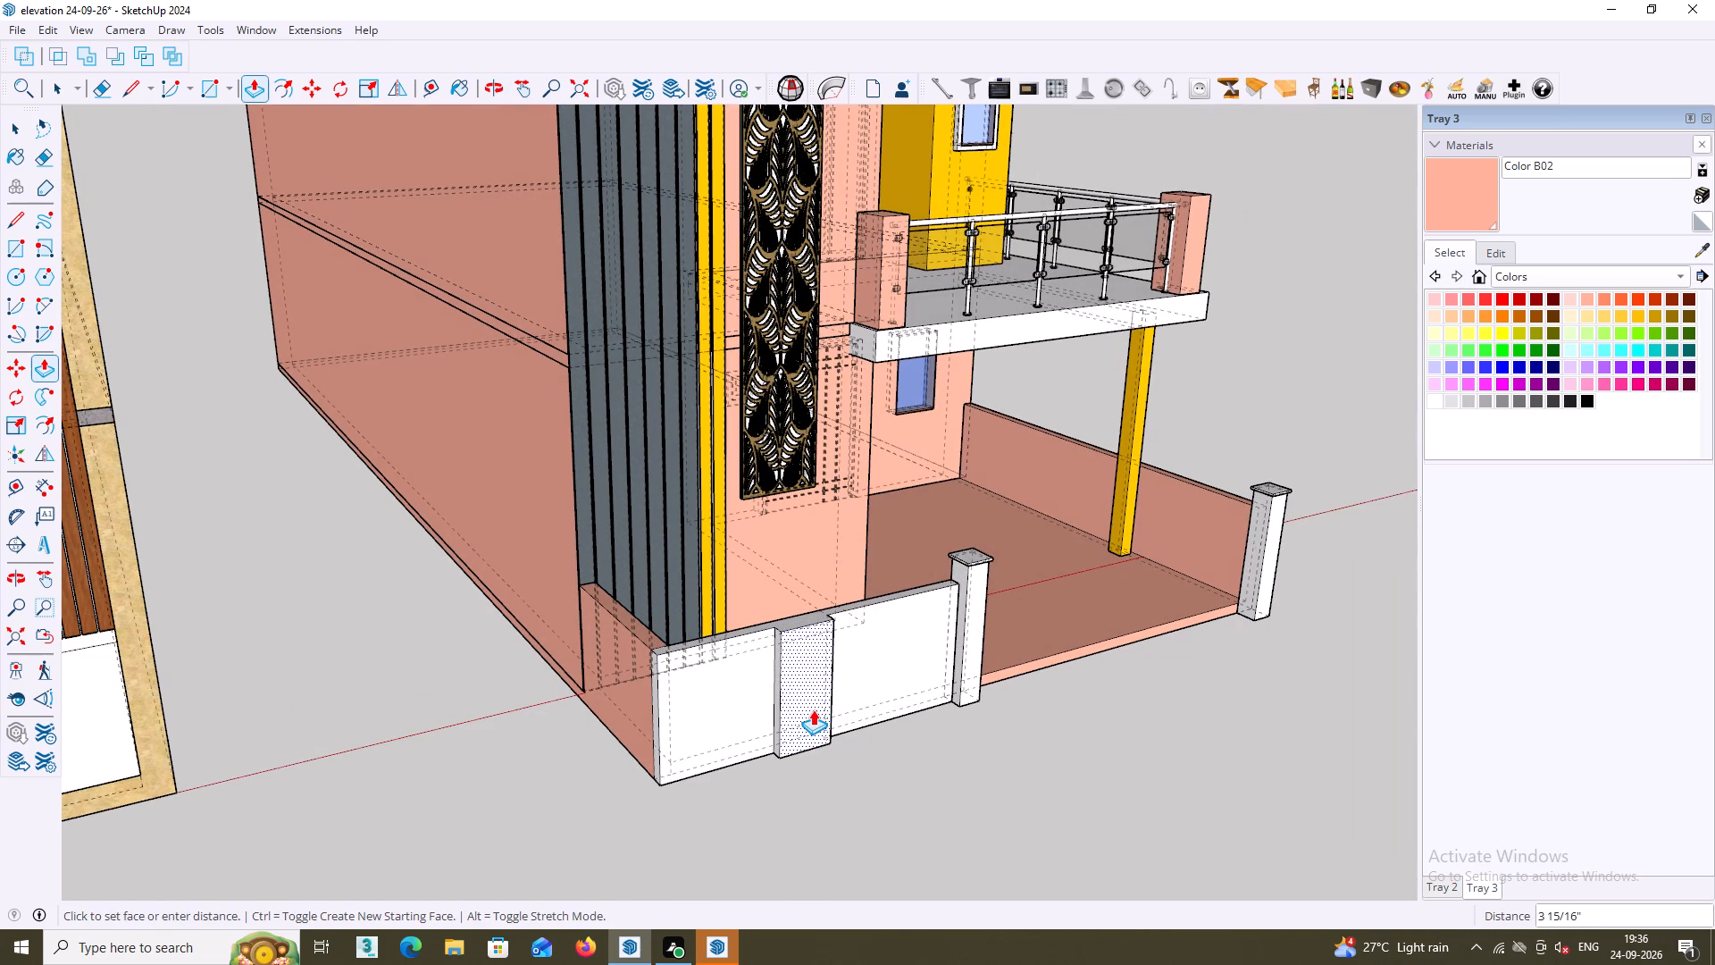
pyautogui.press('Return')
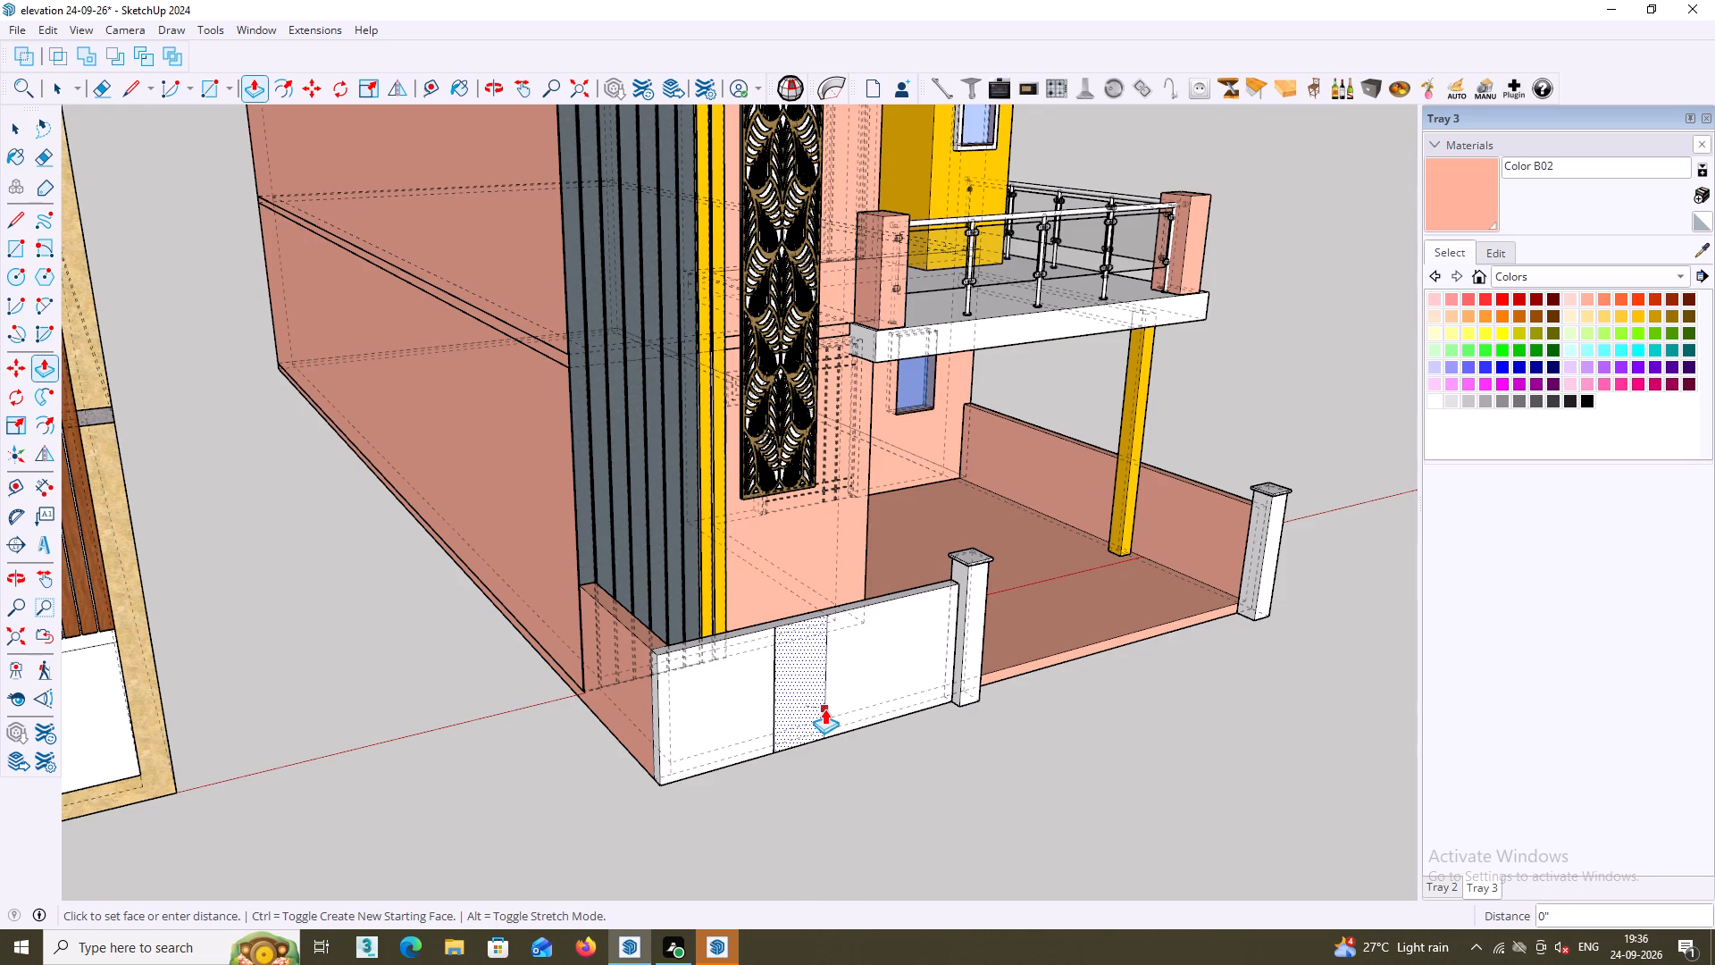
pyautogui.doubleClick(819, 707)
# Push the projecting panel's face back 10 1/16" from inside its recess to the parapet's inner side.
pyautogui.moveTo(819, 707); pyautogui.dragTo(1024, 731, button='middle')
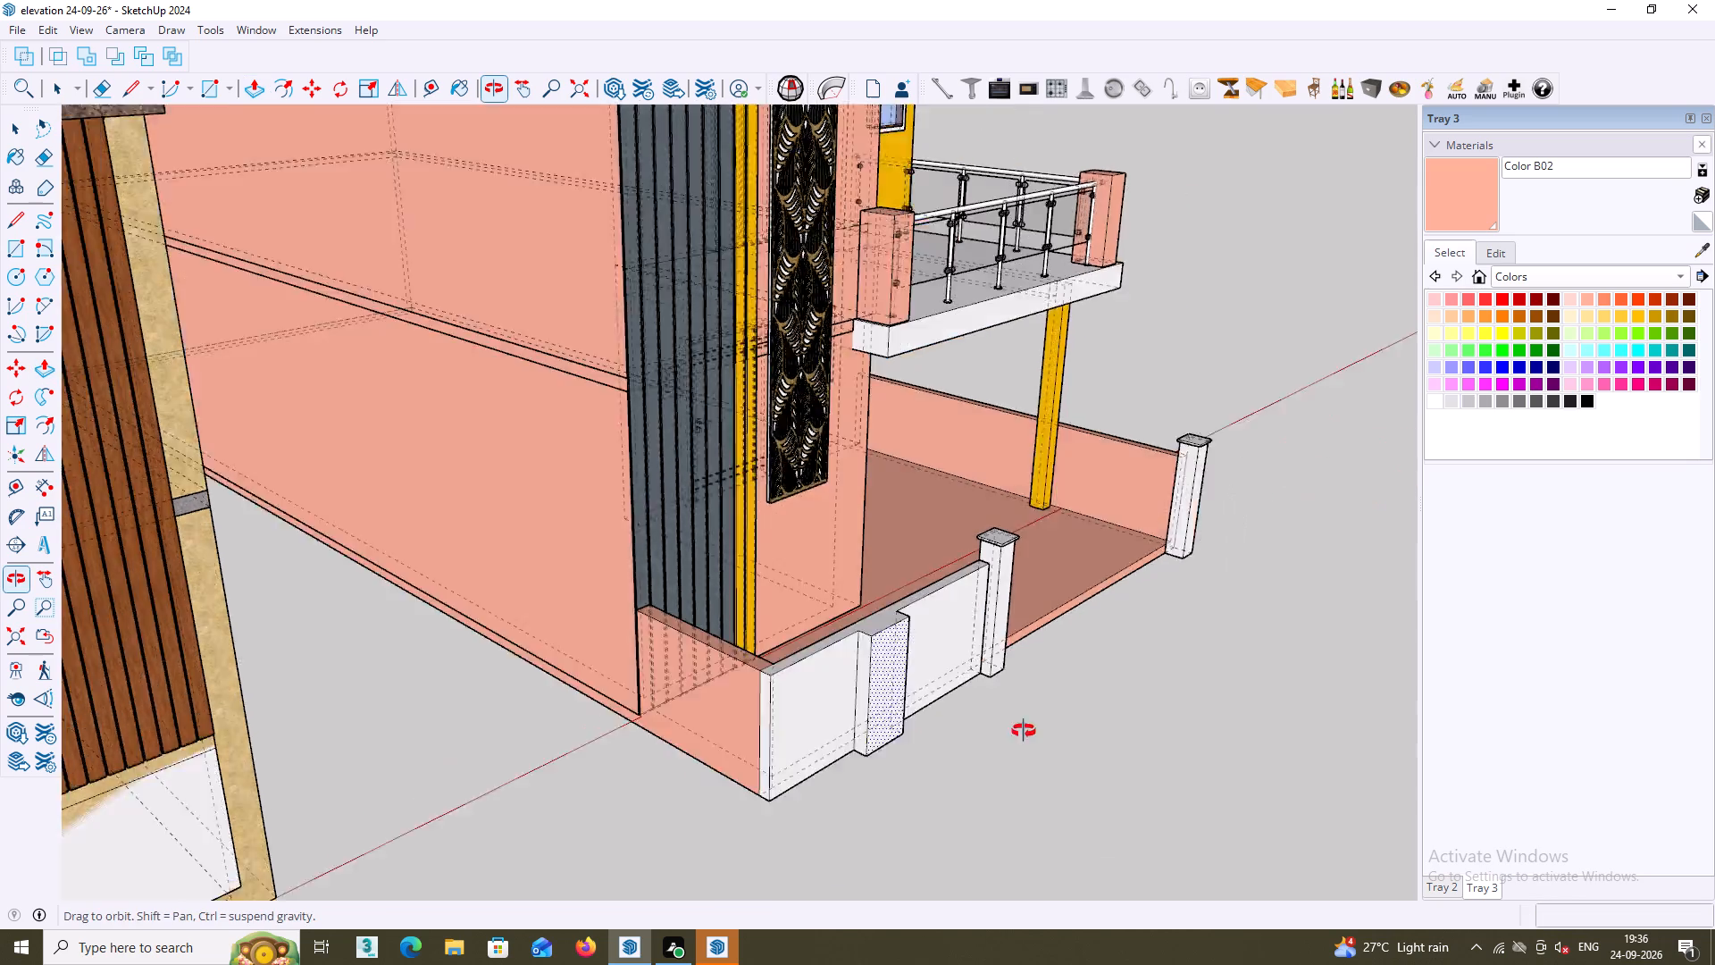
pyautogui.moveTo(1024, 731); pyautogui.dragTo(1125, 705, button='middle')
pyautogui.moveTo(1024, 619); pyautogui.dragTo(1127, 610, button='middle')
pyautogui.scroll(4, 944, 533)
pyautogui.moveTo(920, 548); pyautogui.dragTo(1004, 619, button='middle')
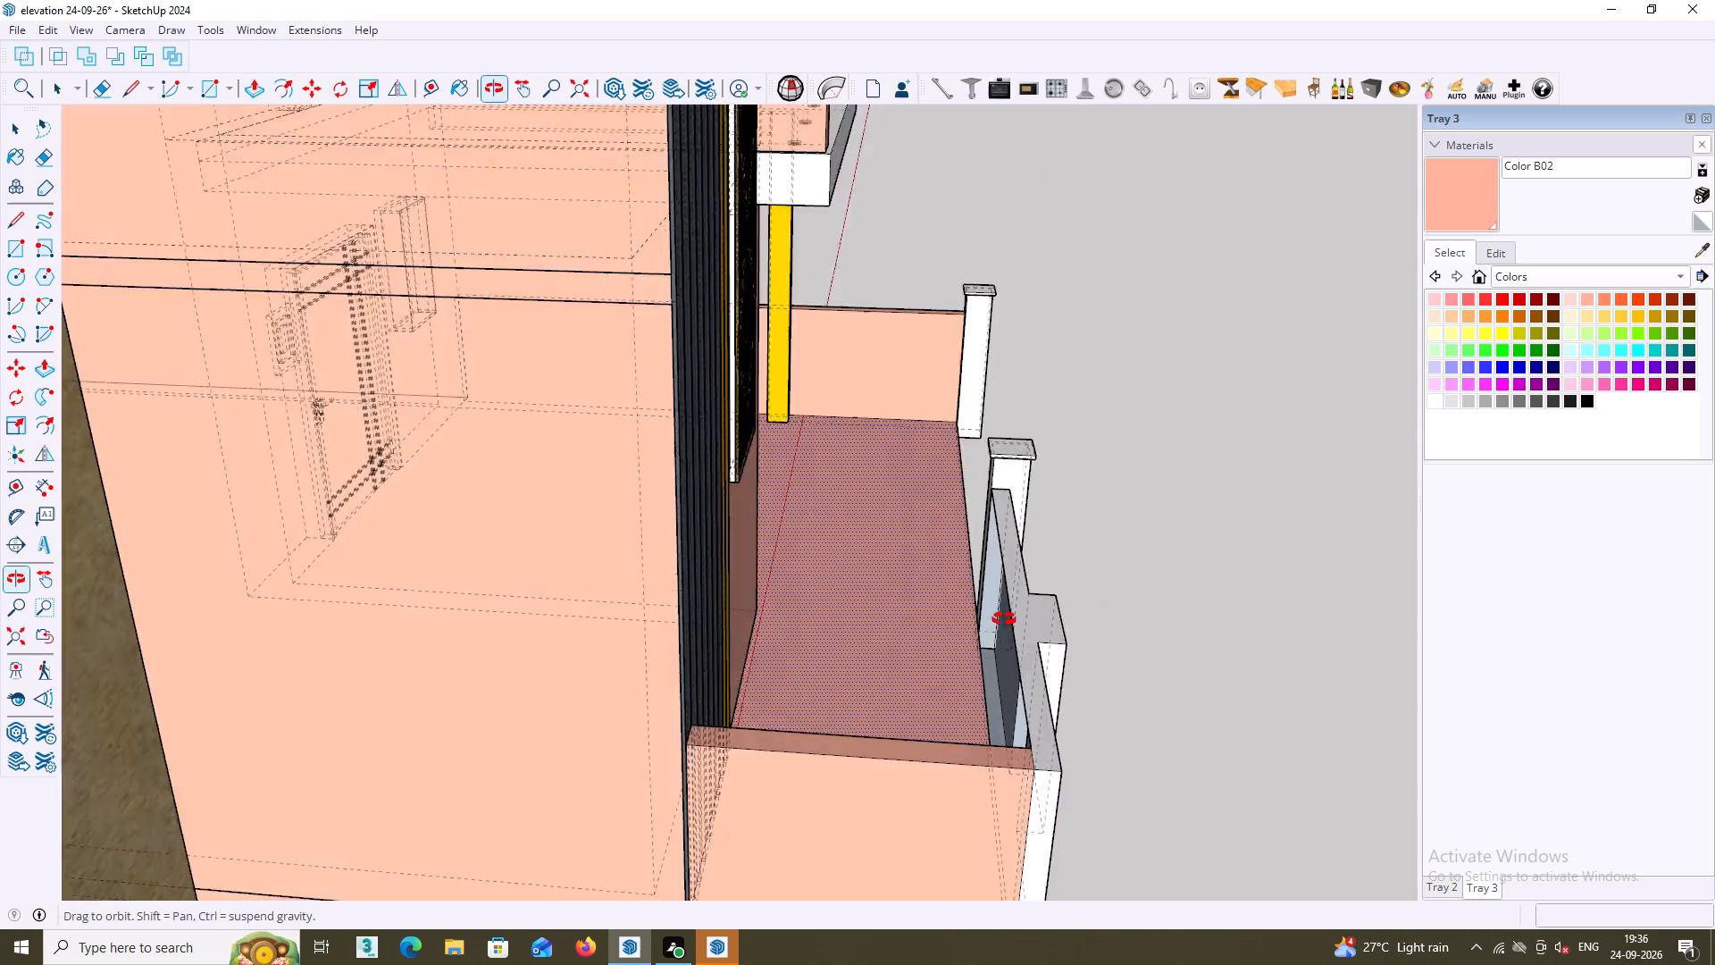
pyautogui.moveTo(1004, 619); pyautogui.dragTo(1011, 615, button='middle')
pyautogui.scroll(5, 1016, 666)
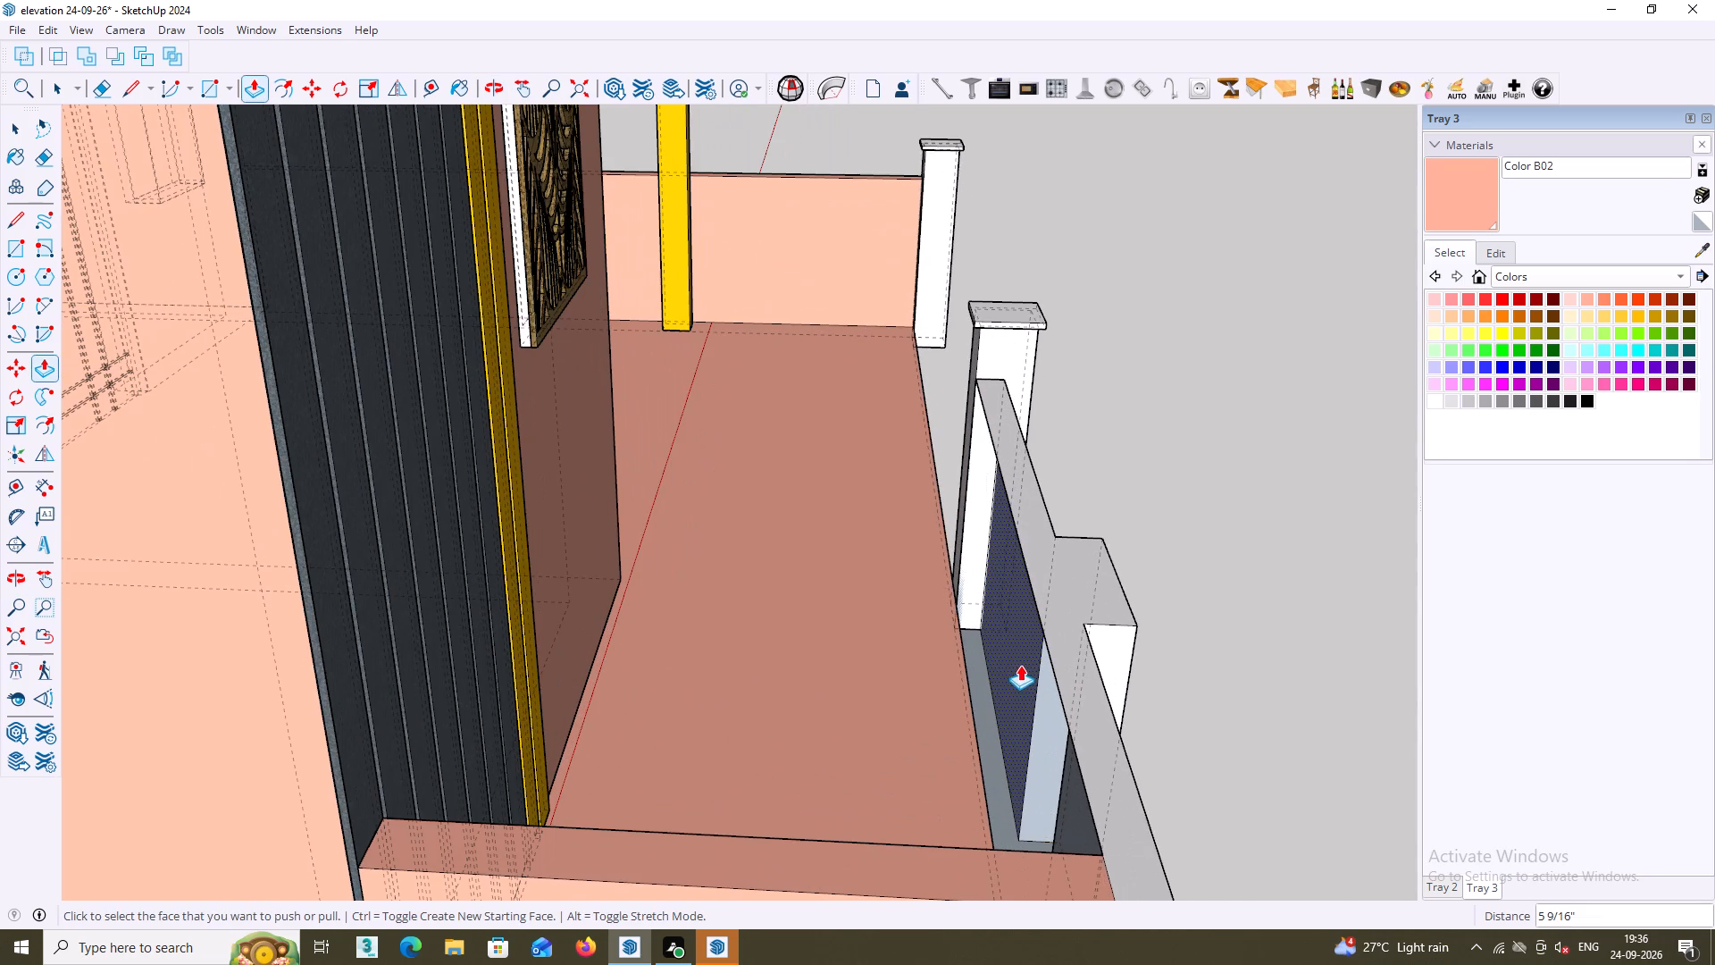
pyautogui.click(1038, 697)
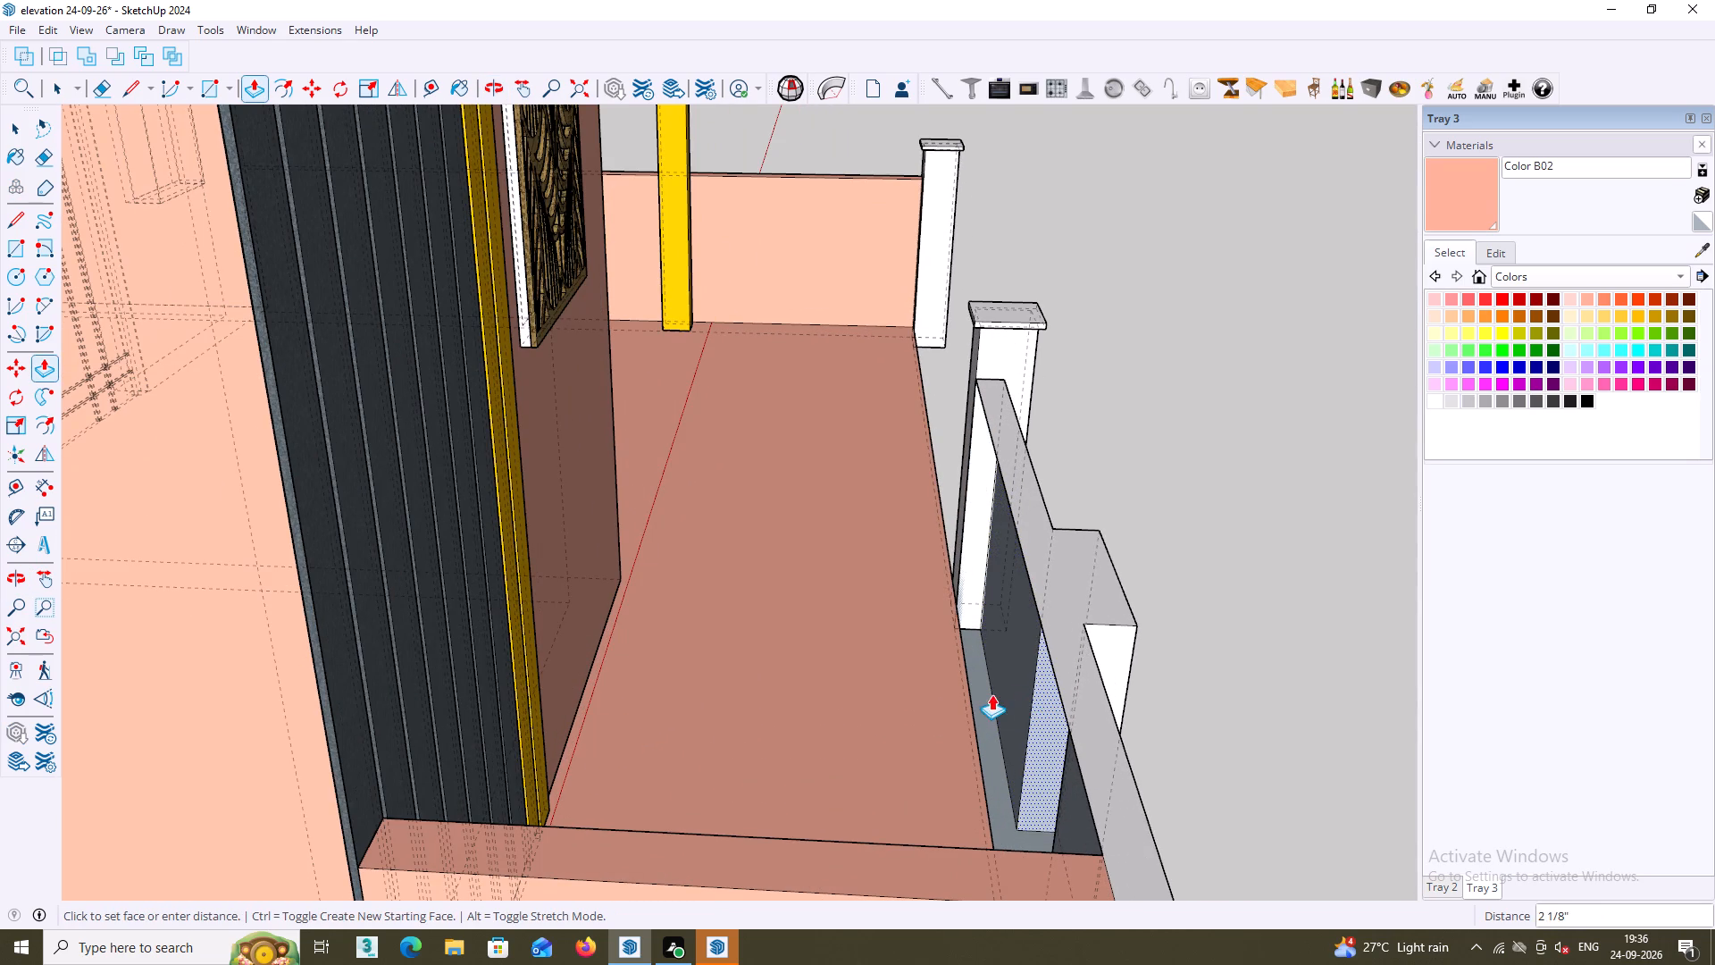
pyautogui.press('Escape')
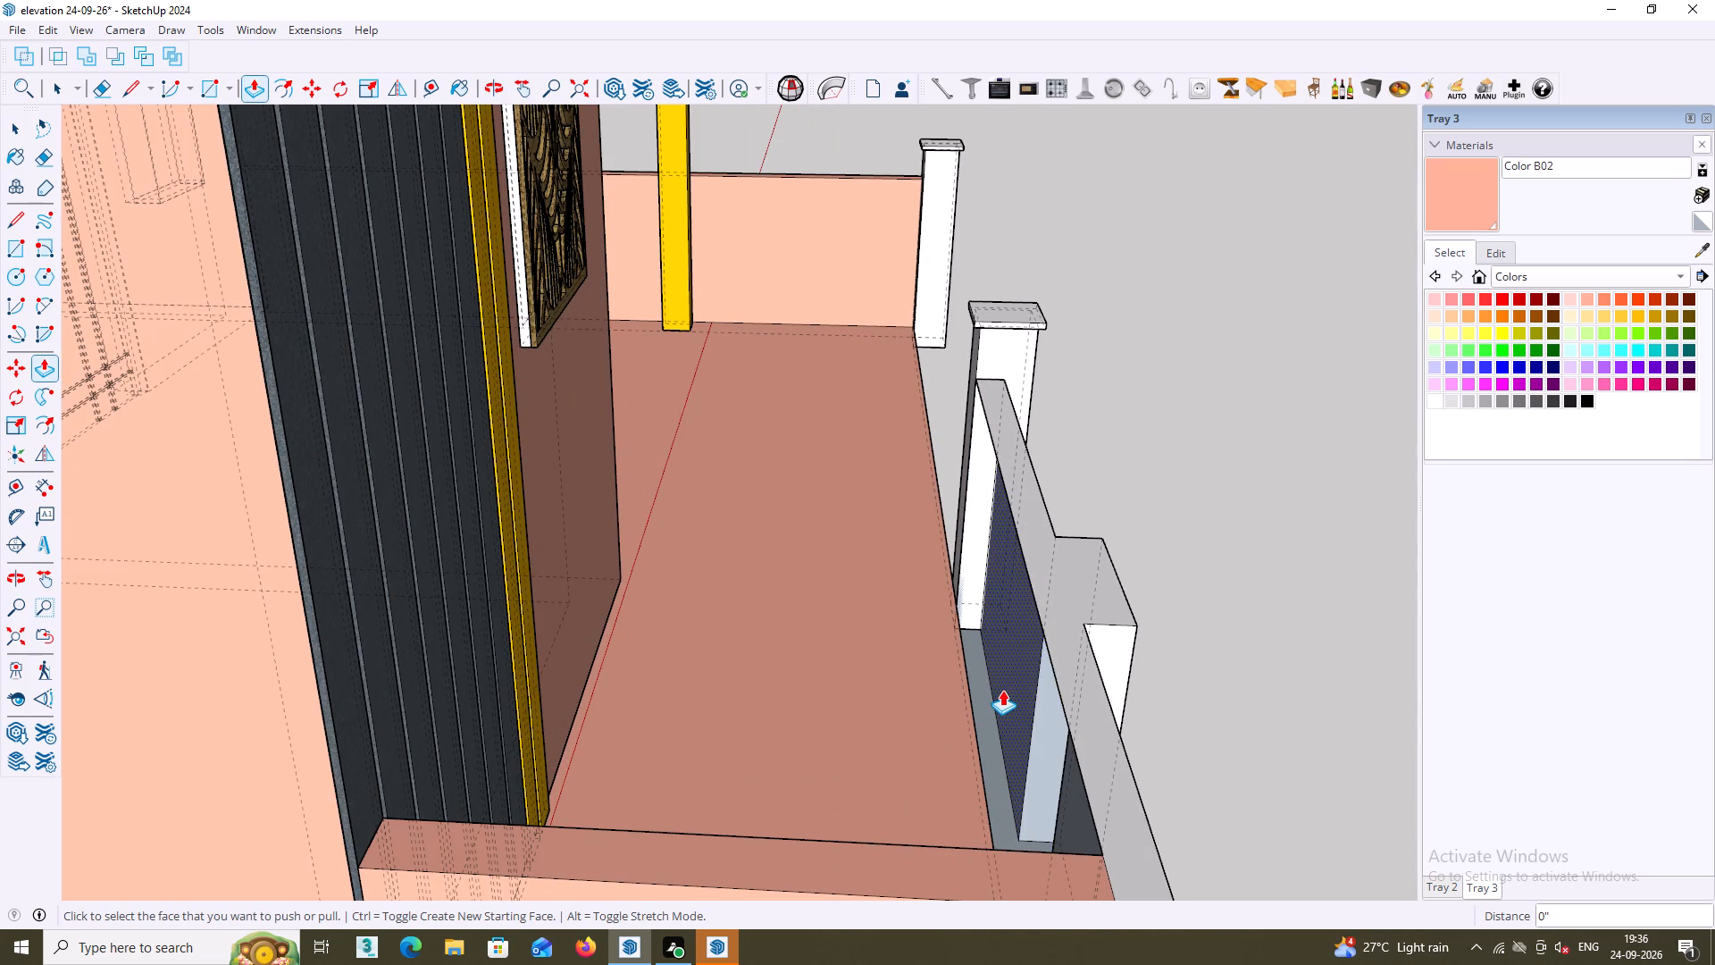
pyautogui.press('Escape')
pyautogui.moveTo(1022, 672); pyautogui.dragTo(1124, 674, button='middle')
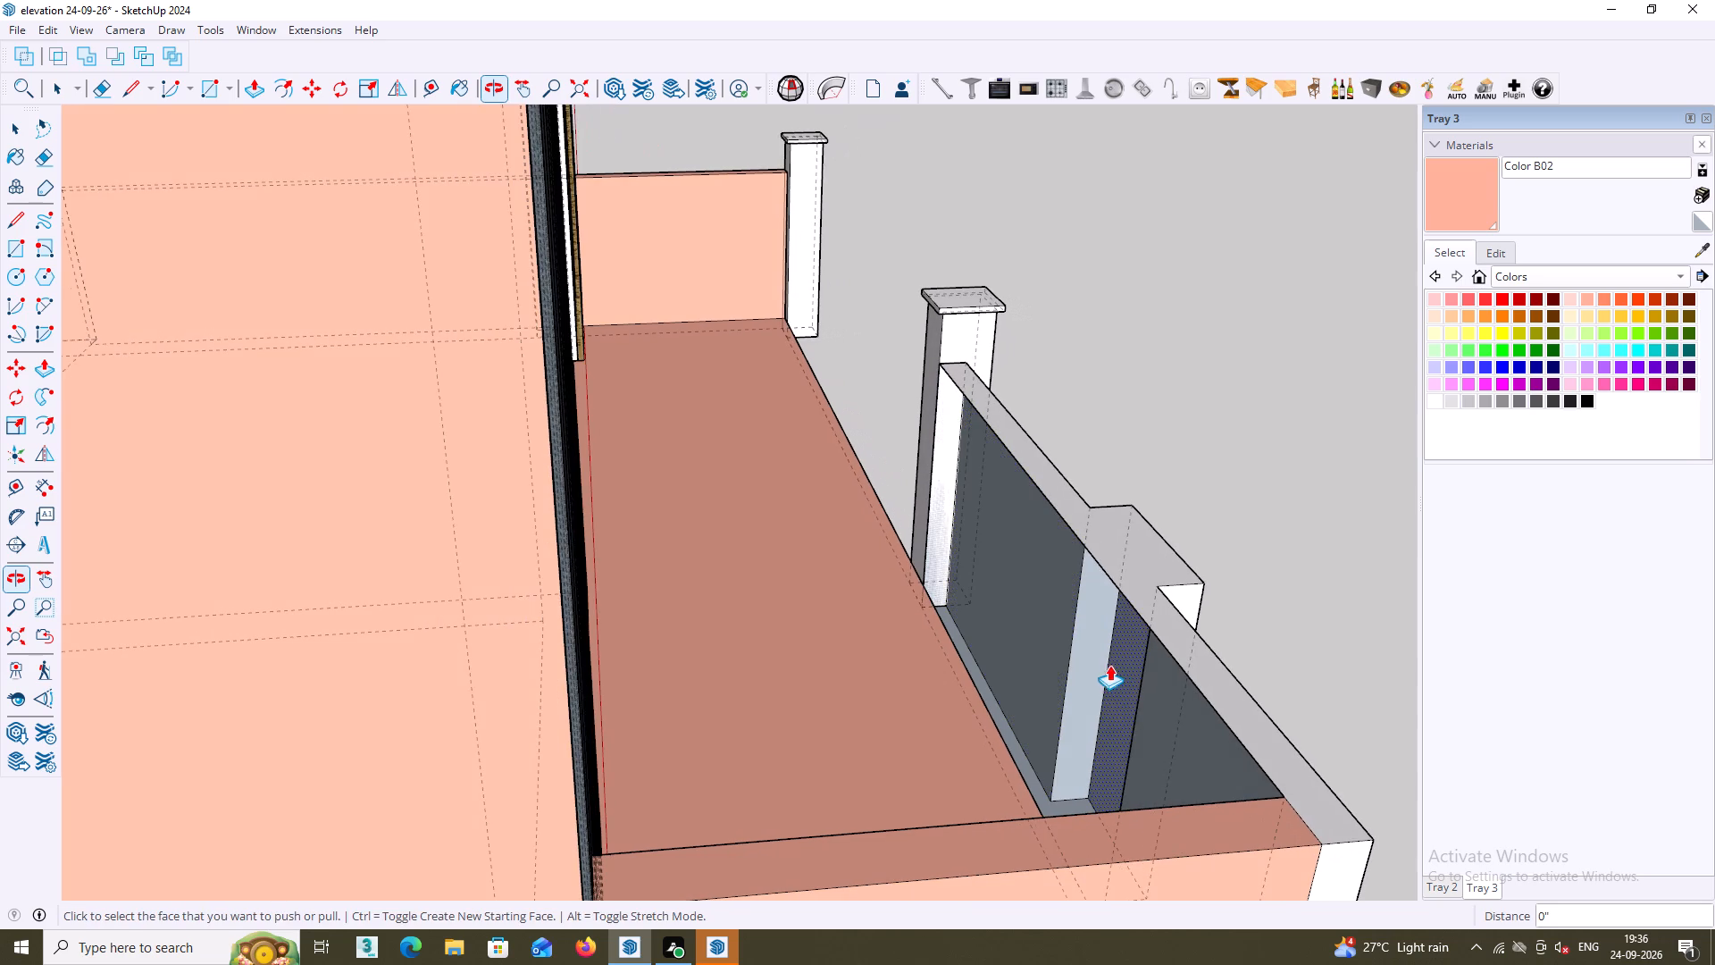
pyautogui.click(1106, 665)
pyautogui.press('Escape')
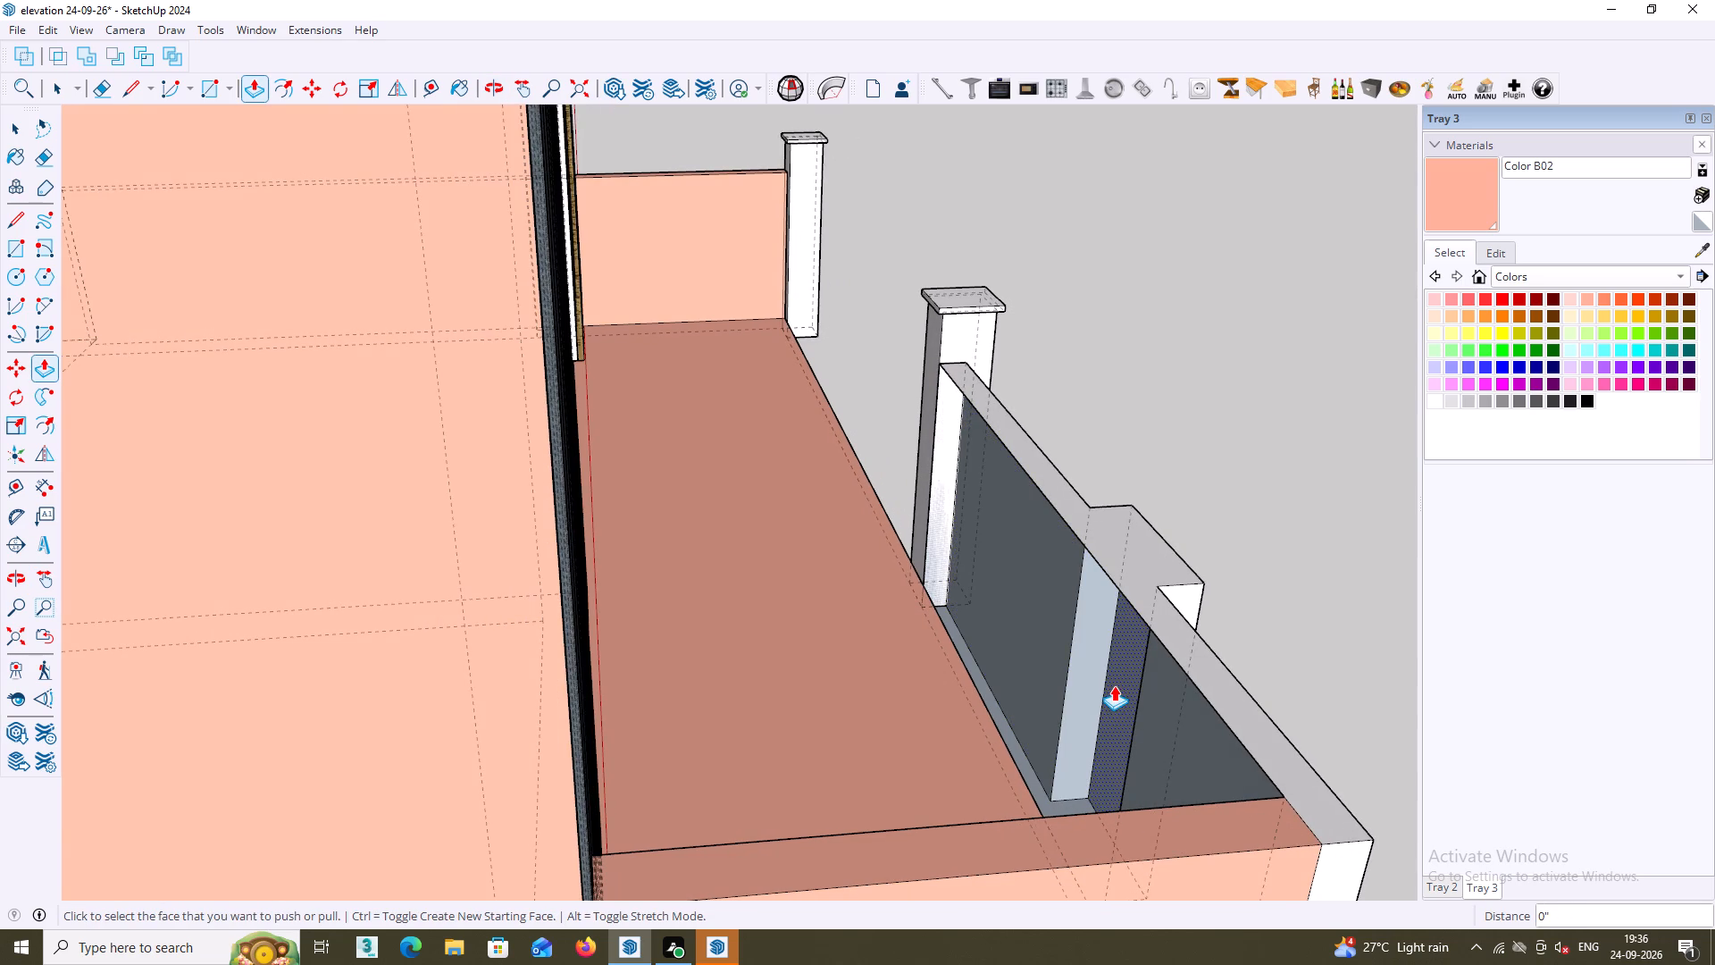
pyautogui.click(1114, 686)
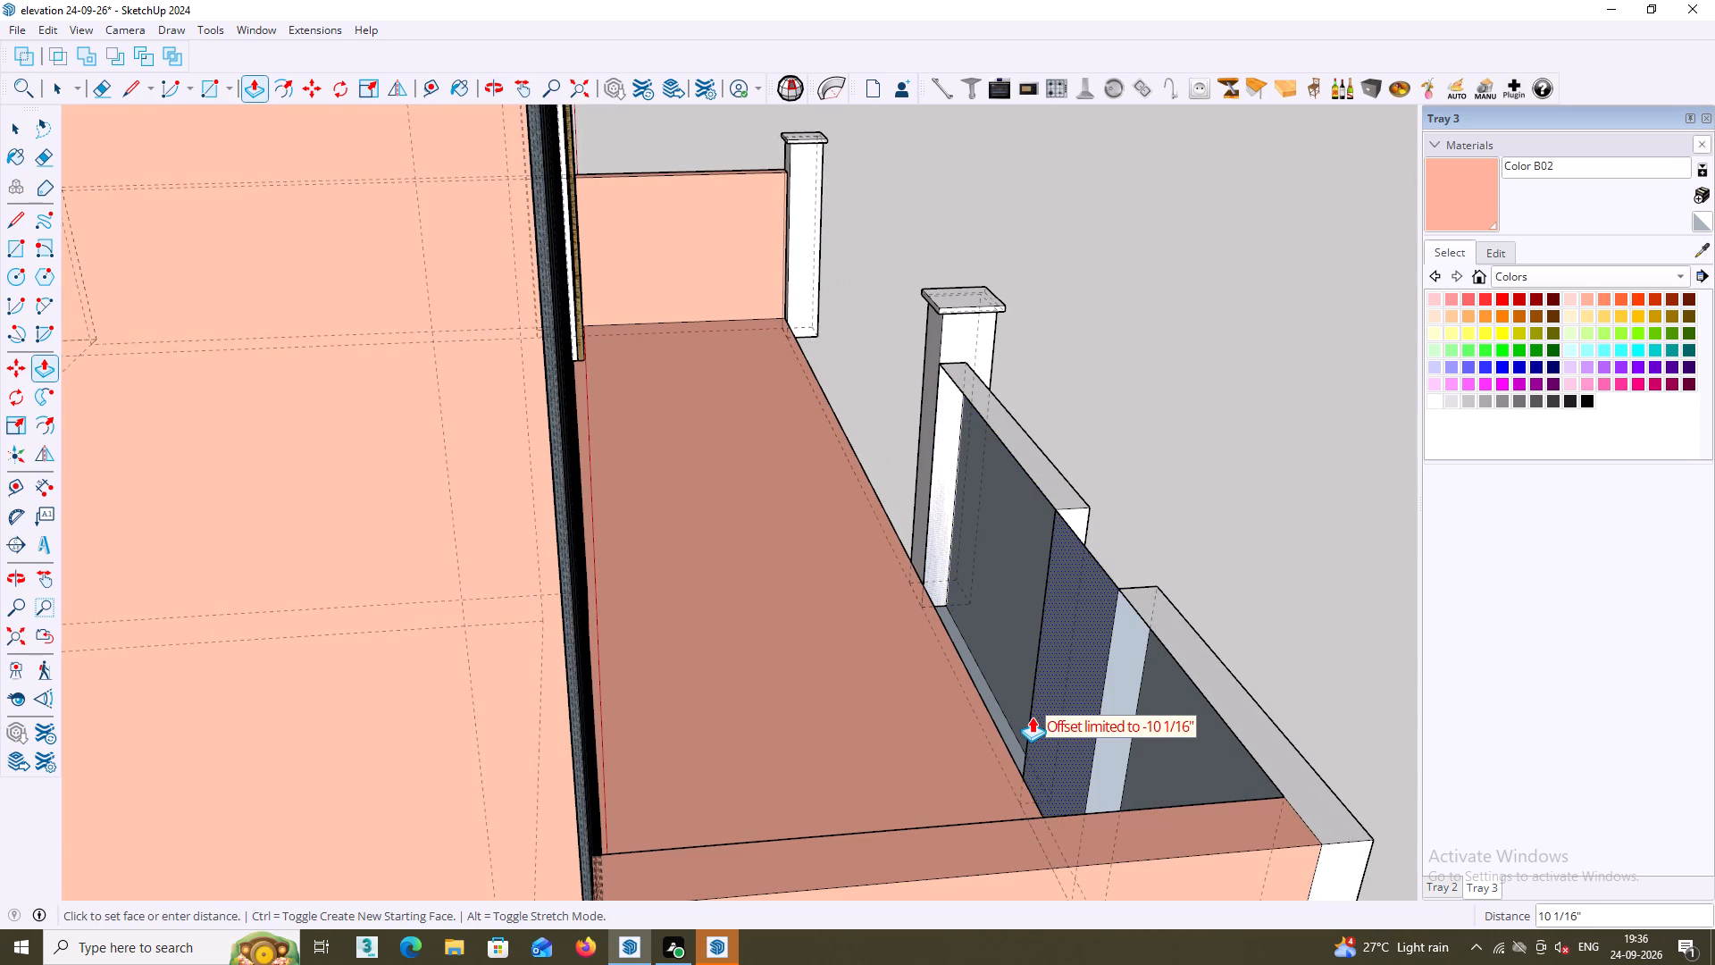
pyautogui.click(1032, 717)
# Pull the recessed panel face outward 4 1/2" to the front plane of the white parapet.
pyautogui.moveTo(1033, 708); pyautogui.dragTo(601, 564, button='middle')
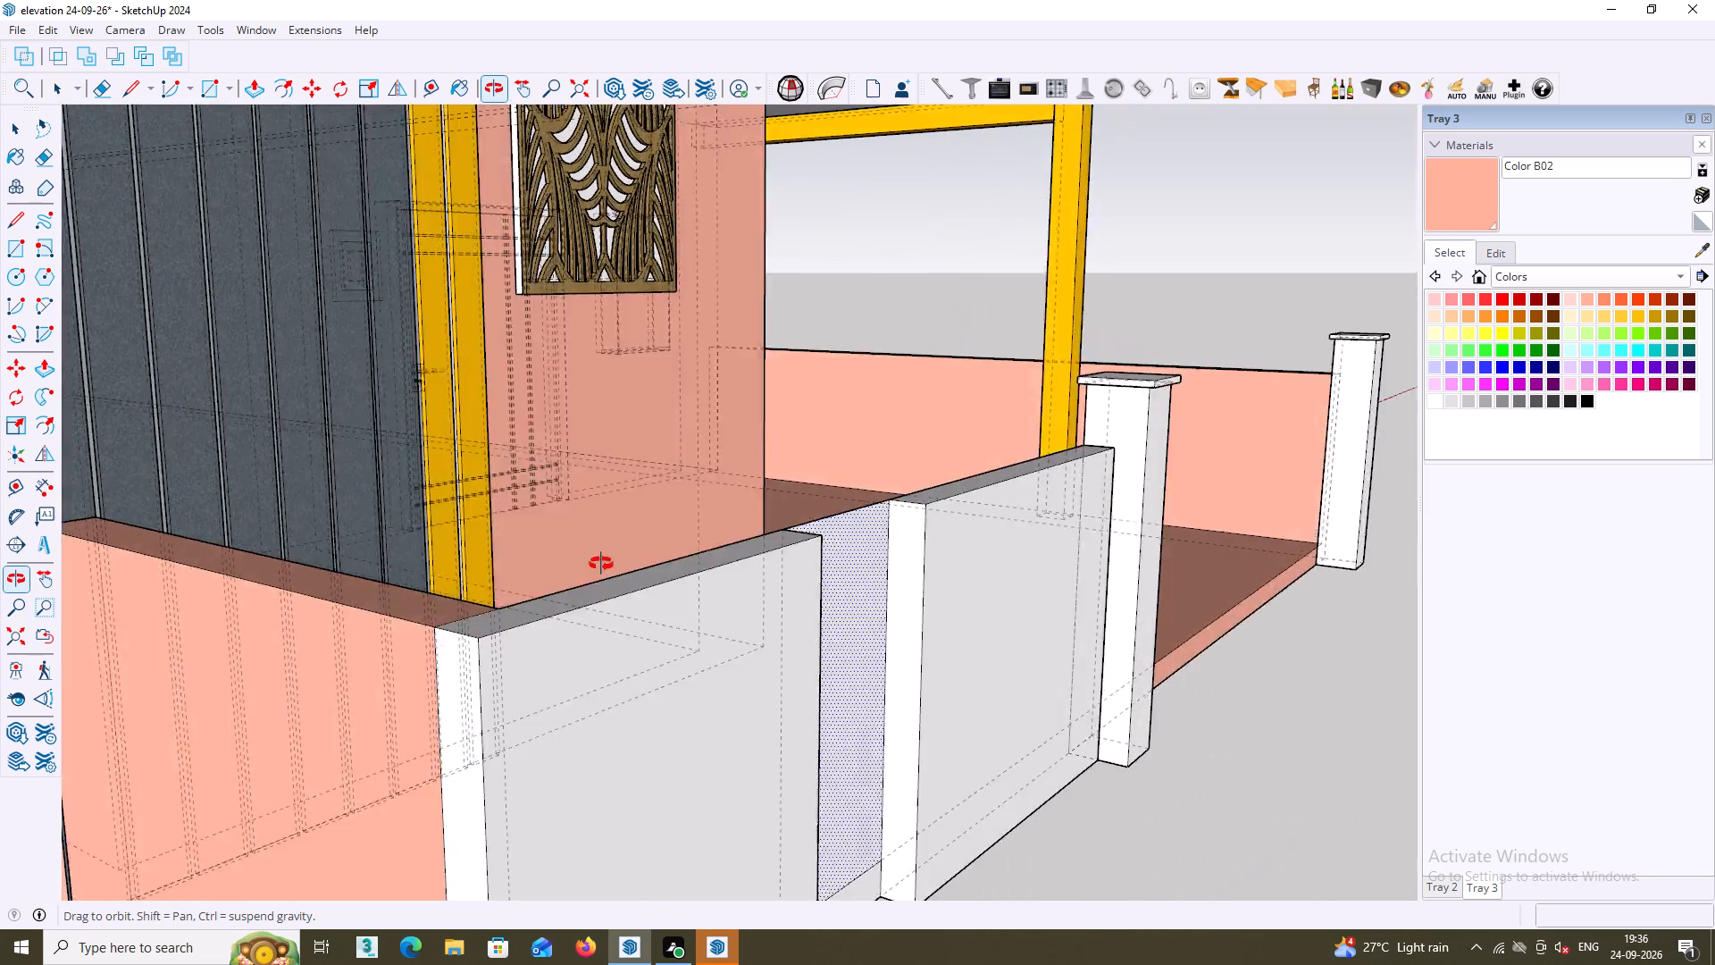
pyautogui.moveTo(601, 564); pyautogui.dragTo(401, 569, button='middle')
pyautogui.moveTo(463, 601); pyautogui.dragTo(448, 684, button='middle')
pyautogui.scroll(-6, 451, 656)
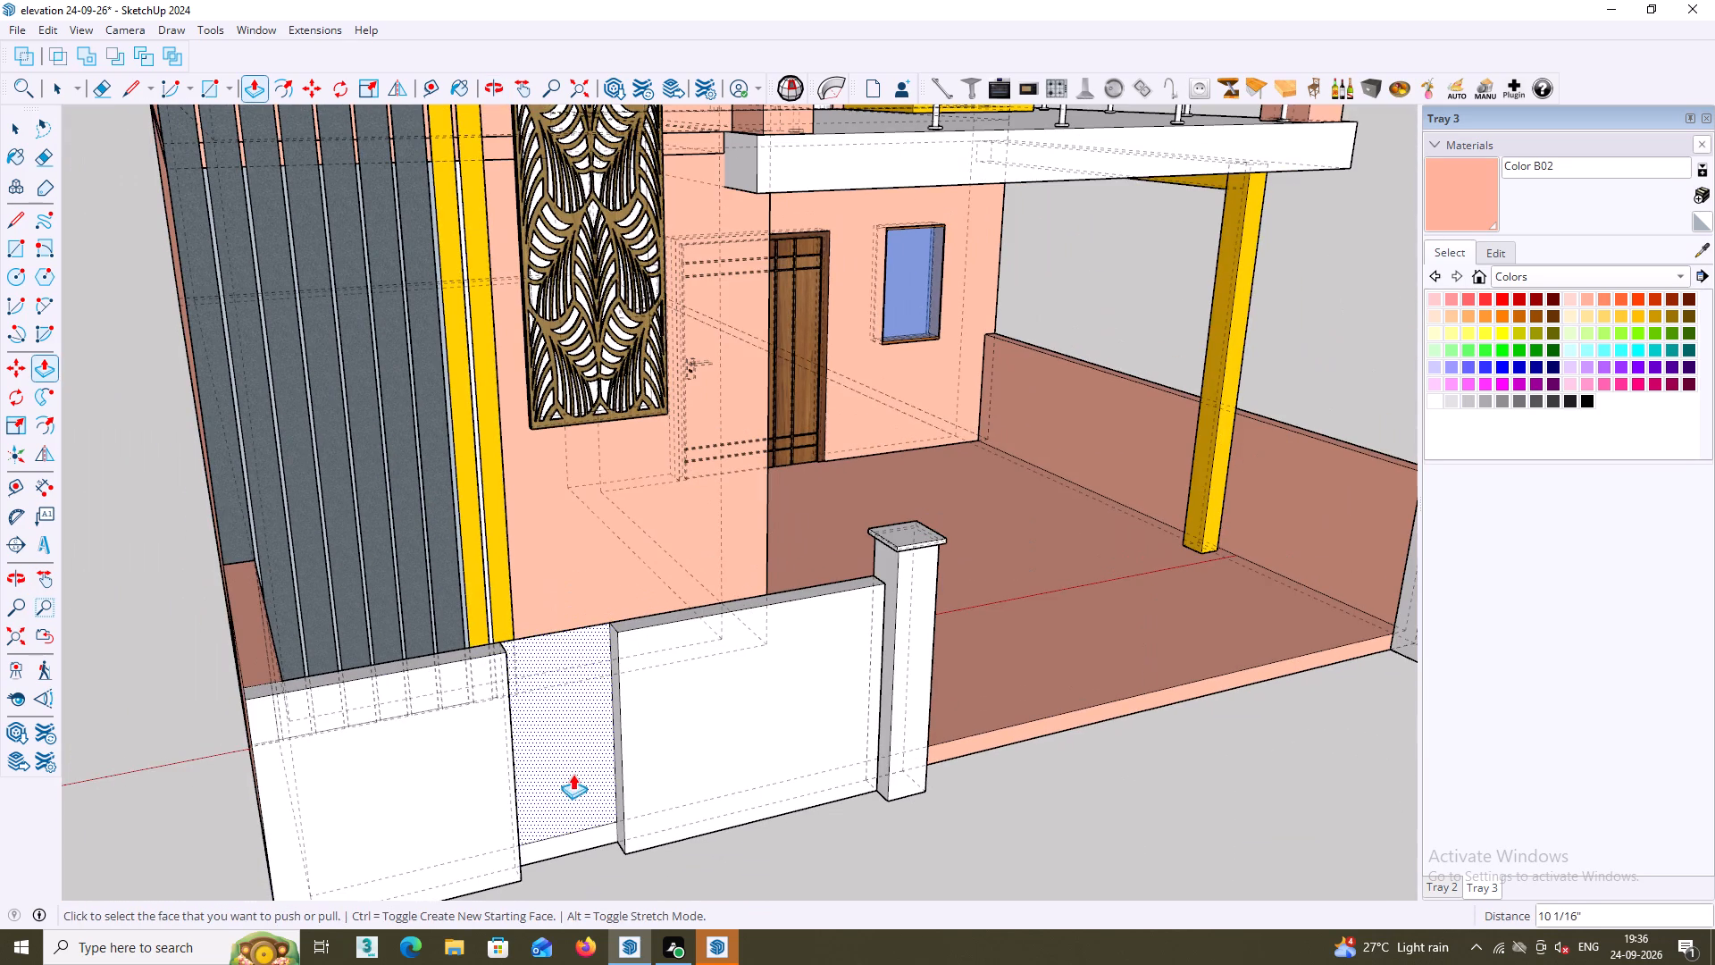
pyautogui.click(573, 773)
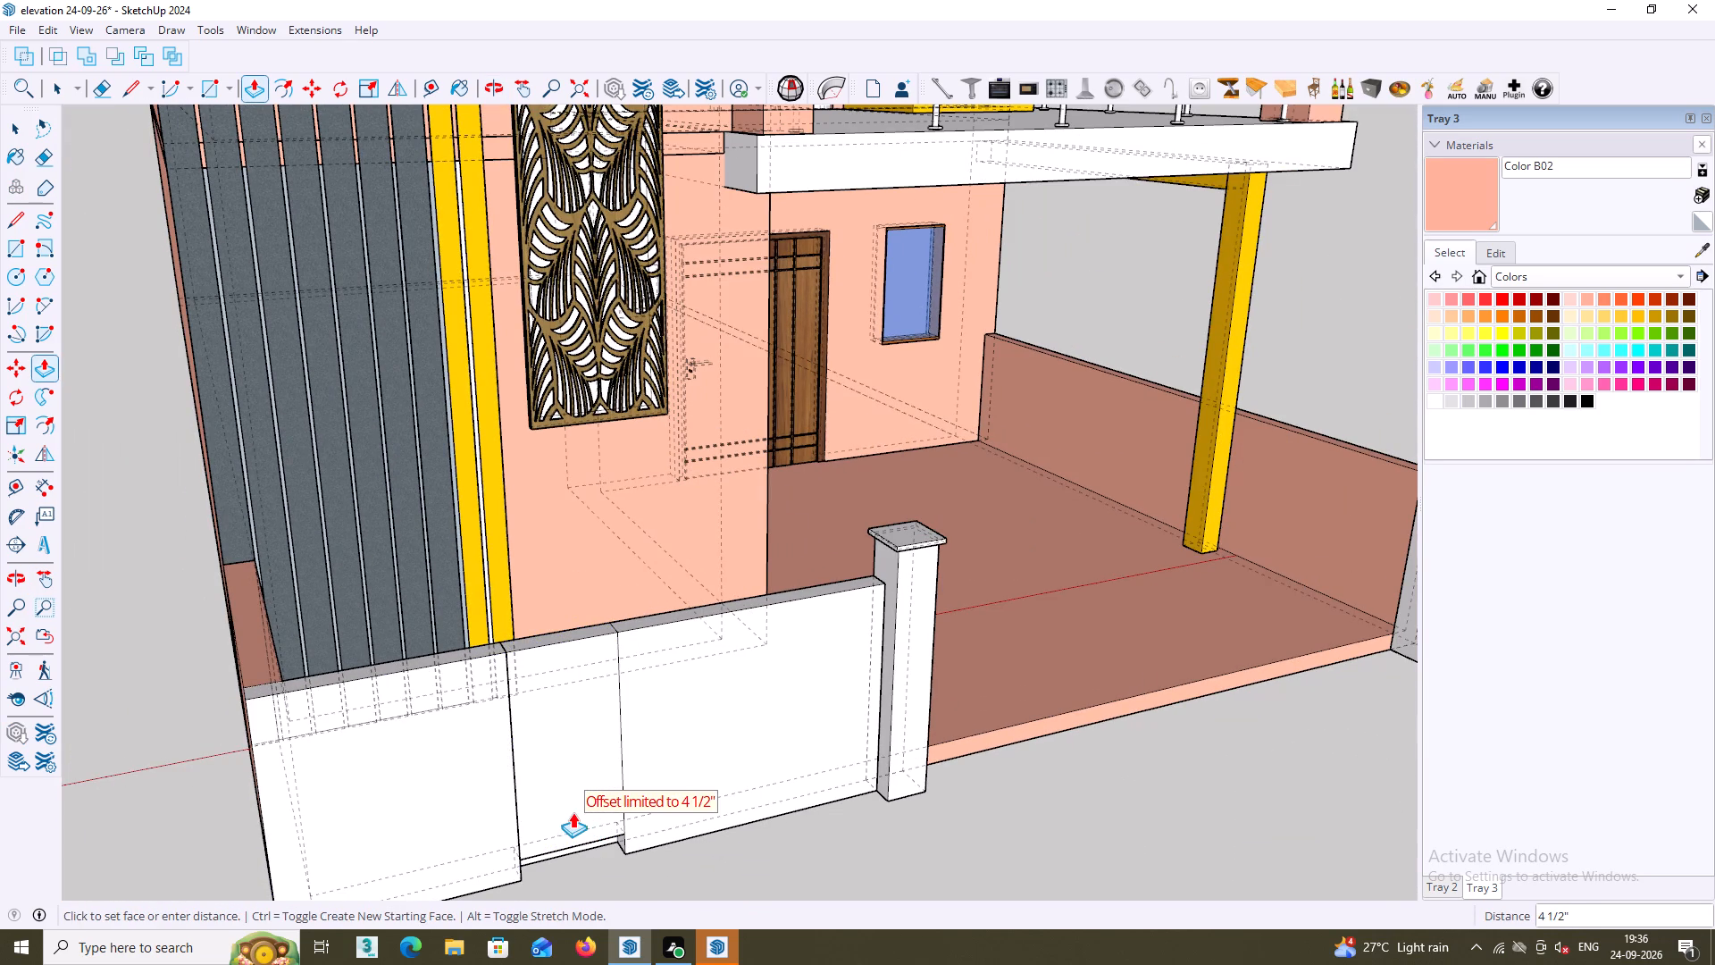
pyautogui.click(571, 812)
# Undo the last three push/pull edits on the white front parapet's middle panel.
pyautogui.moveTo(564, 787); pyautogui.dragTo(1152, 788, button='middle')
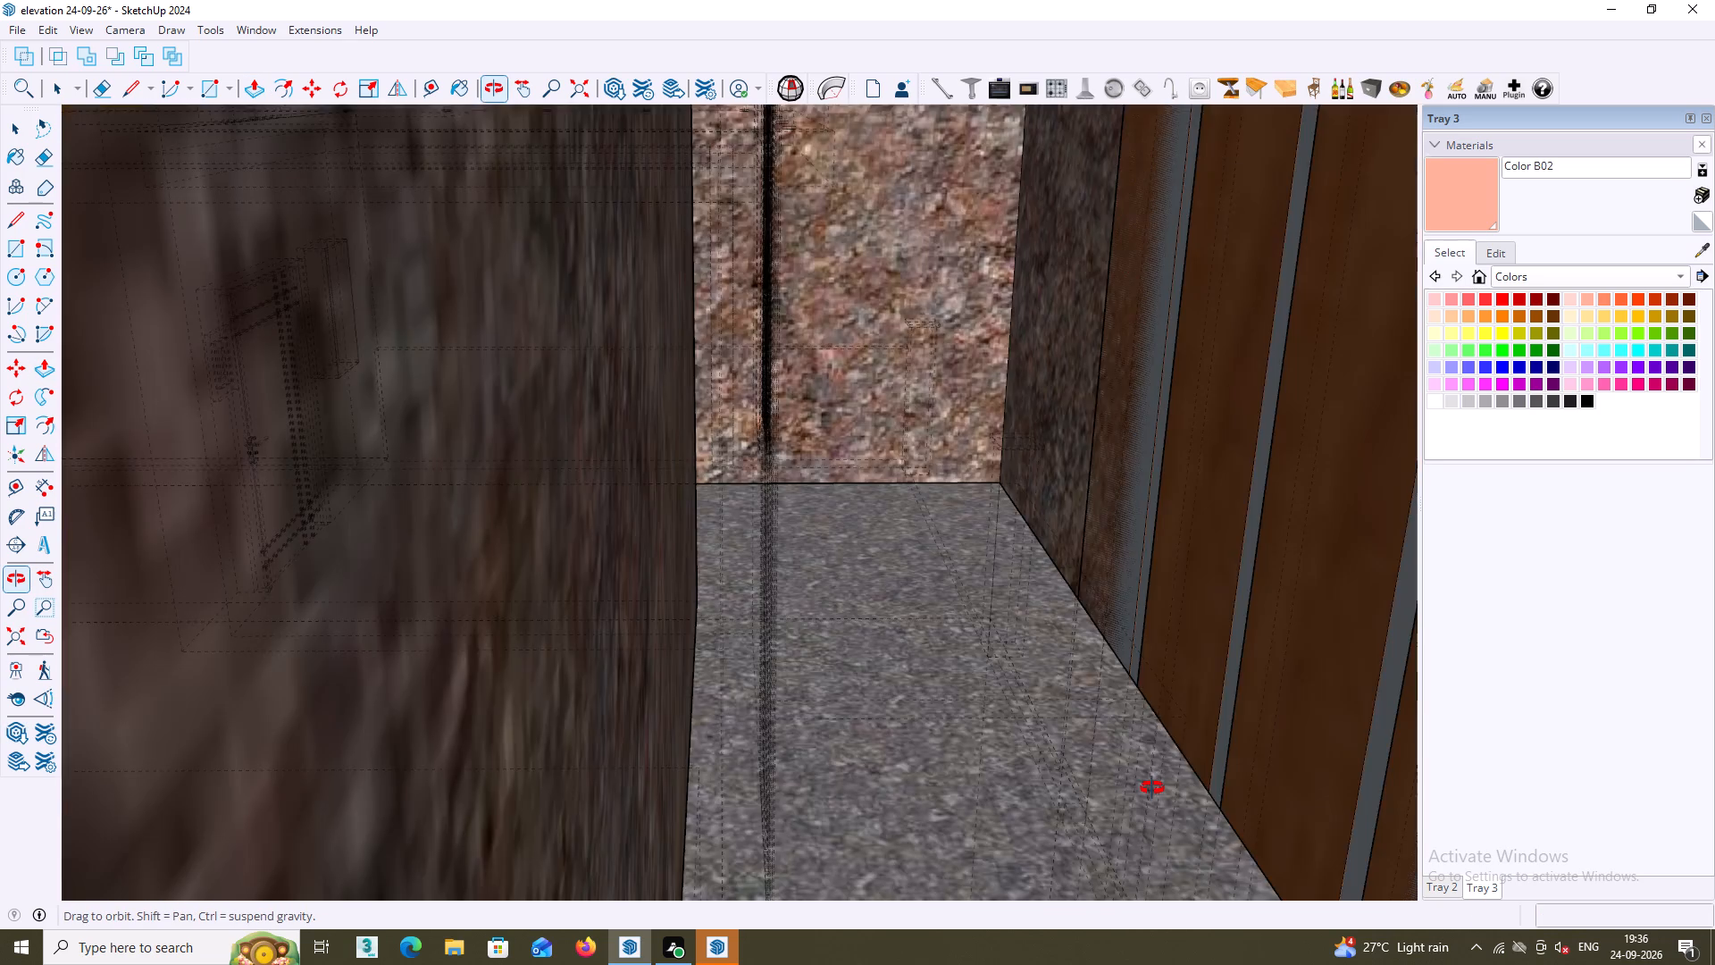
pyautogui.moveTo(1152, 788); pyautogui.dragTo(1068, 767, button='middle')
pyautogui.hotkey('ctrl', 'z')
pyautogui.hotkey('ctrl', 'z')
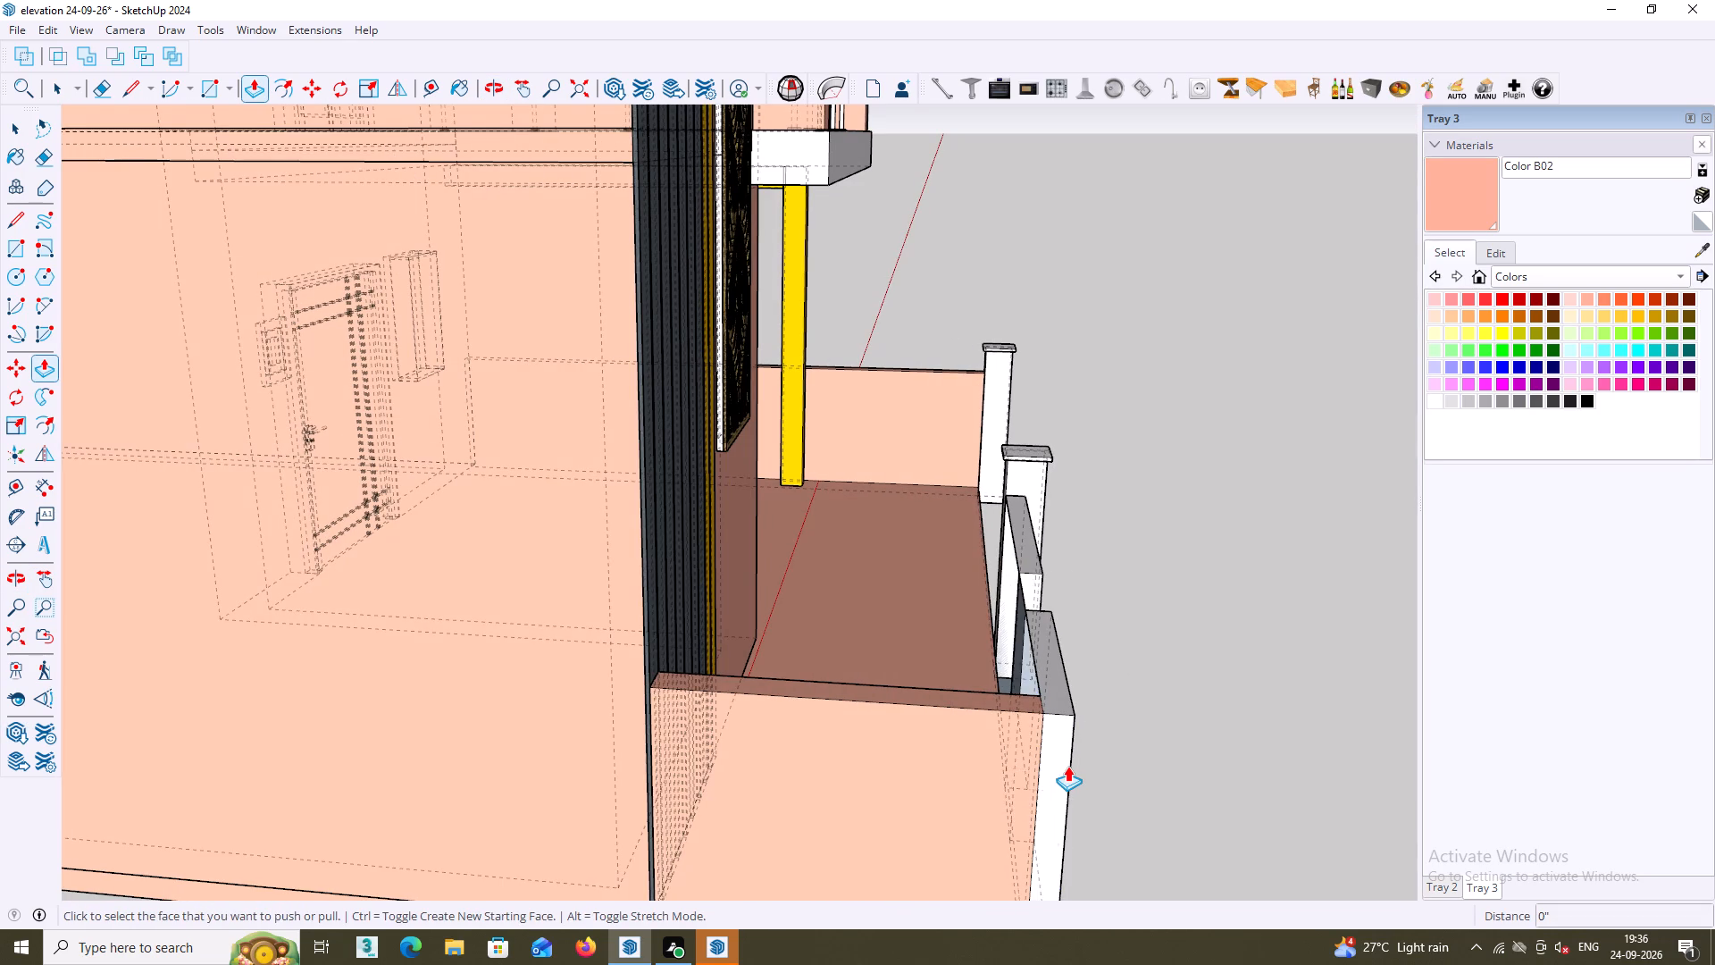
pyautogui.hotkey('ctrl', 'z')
# Turn off the dashed back-edge display and fit the whole model in view.
pyautogui.moveTo(1154, 775); pyautogui.dragTo(1174, 780, button='middle')
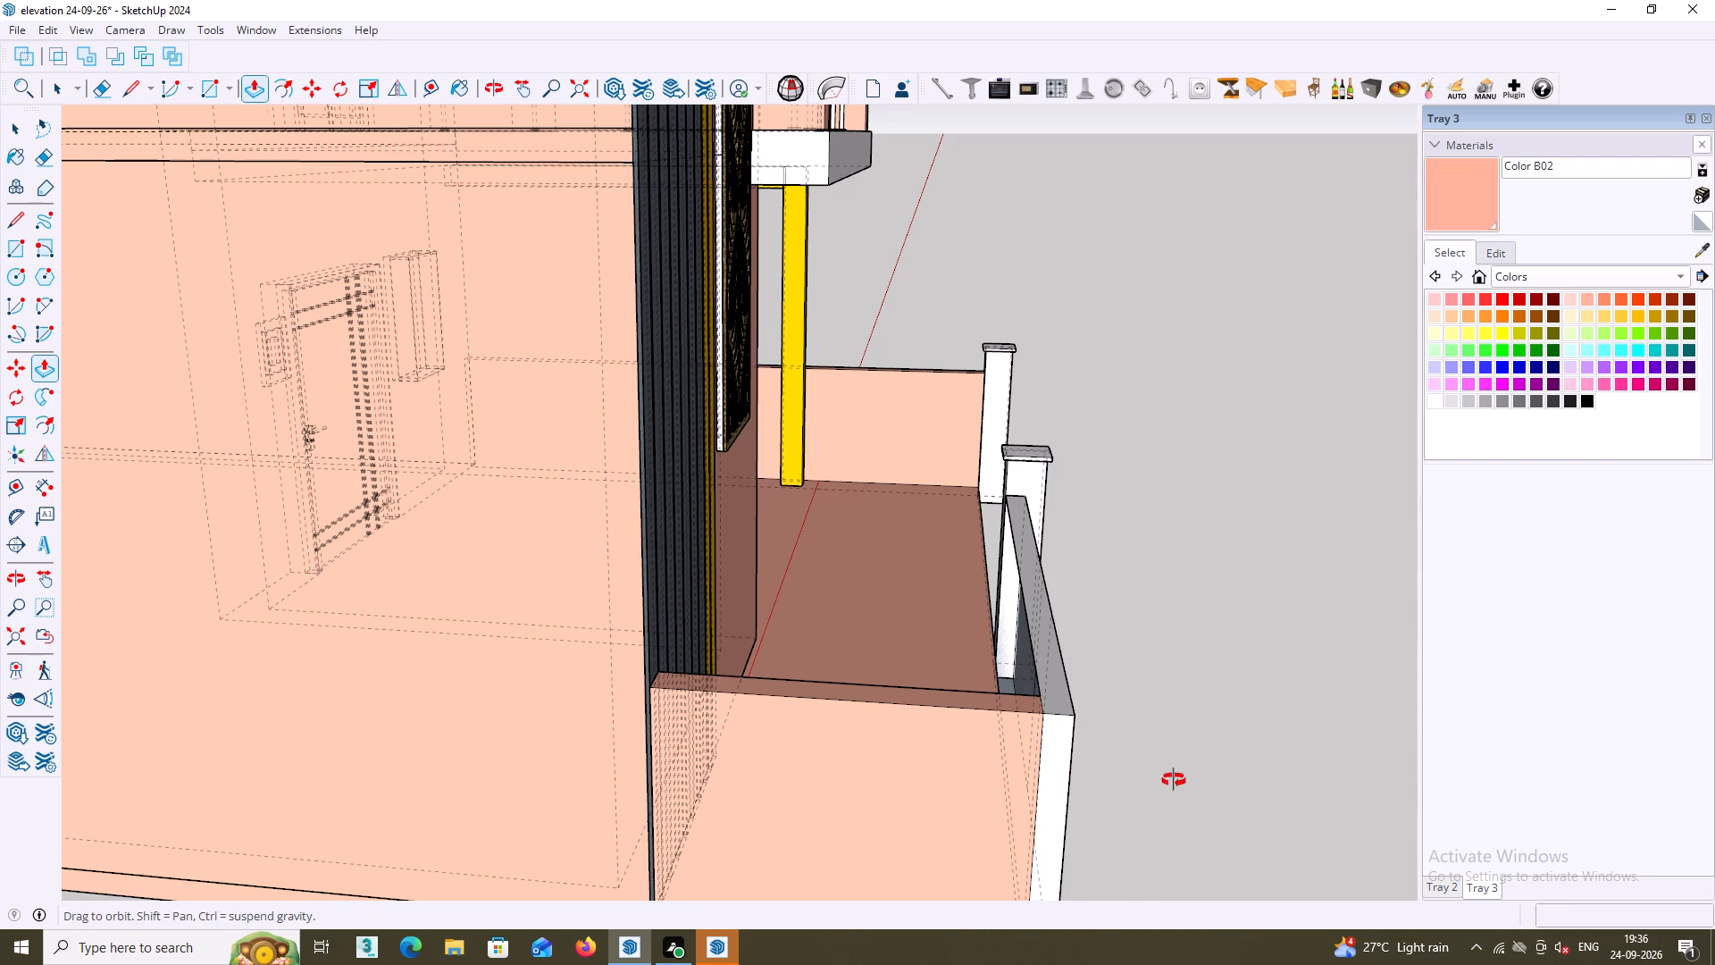
pyautogui.moveTo(1174, 780); pyautogui.dragTo(1242, 770, button='middle')
pyautogui.moveTo(1207, 759); pyautogui.dragTo(1036, 783, button='middle')
pyautogui.middleClick(1035, 768)
pyautogui.scroll(-2, 1035, 768)
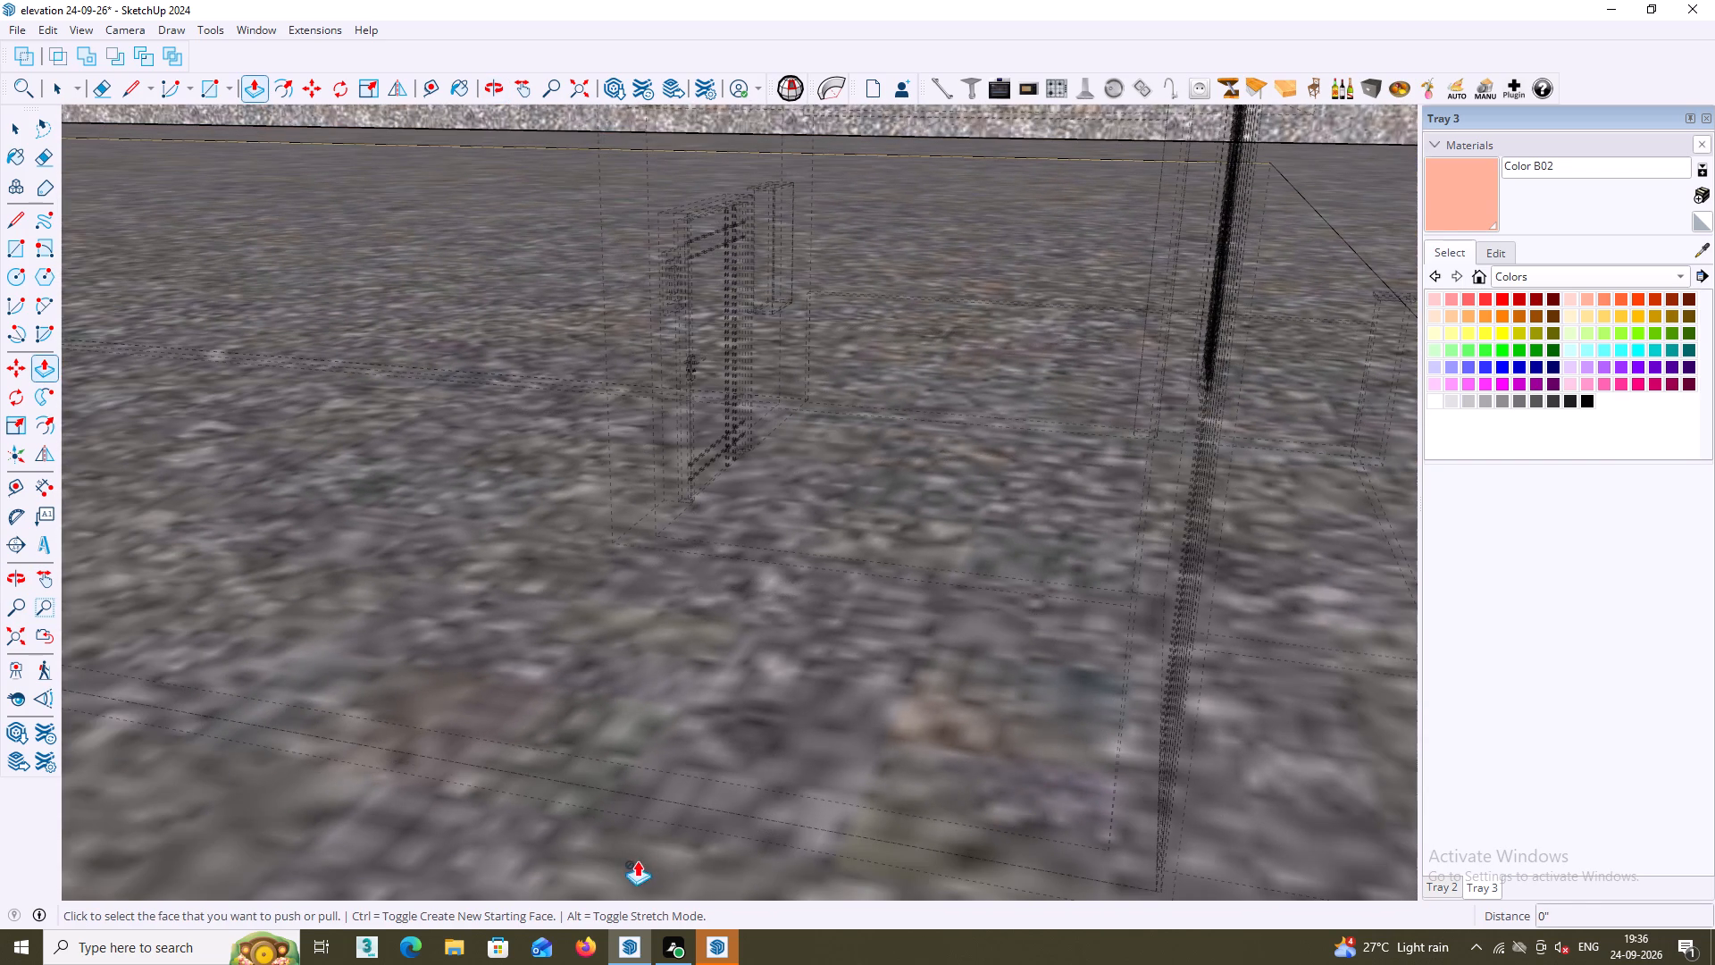
pyautogui.press('k')
pyautogui.scroll(-3, 678, 865)
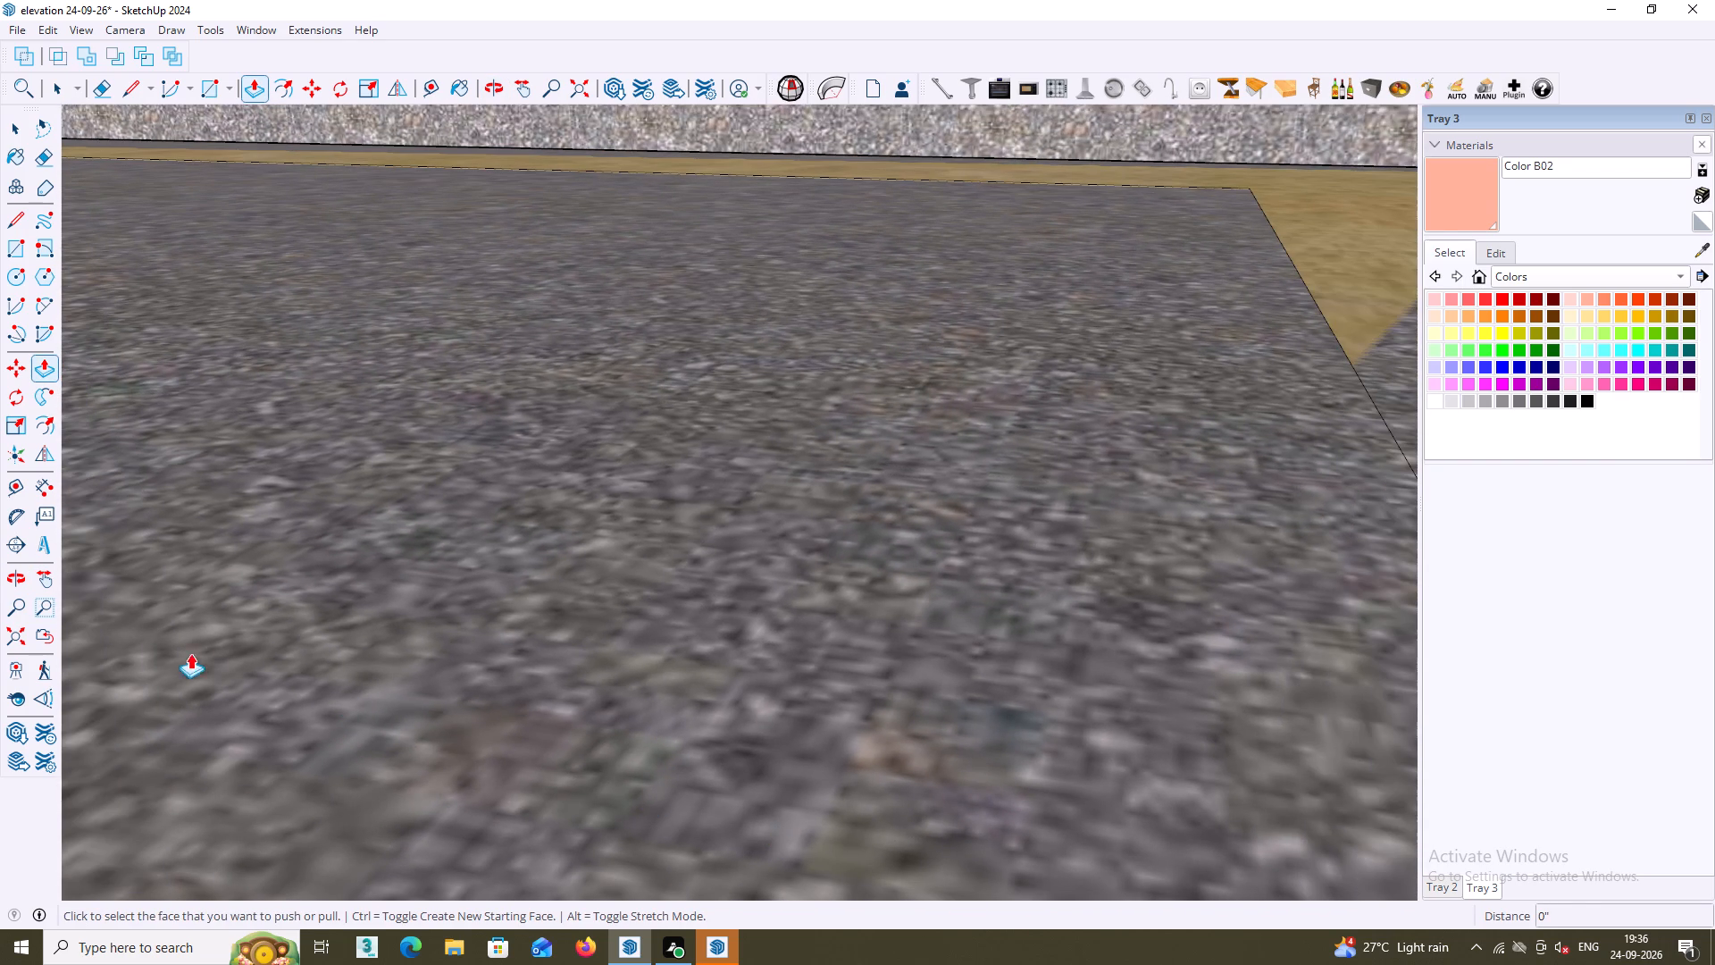
pyautogui.click(15, 635)
pyautogui.scroll(-6, 330, 636)
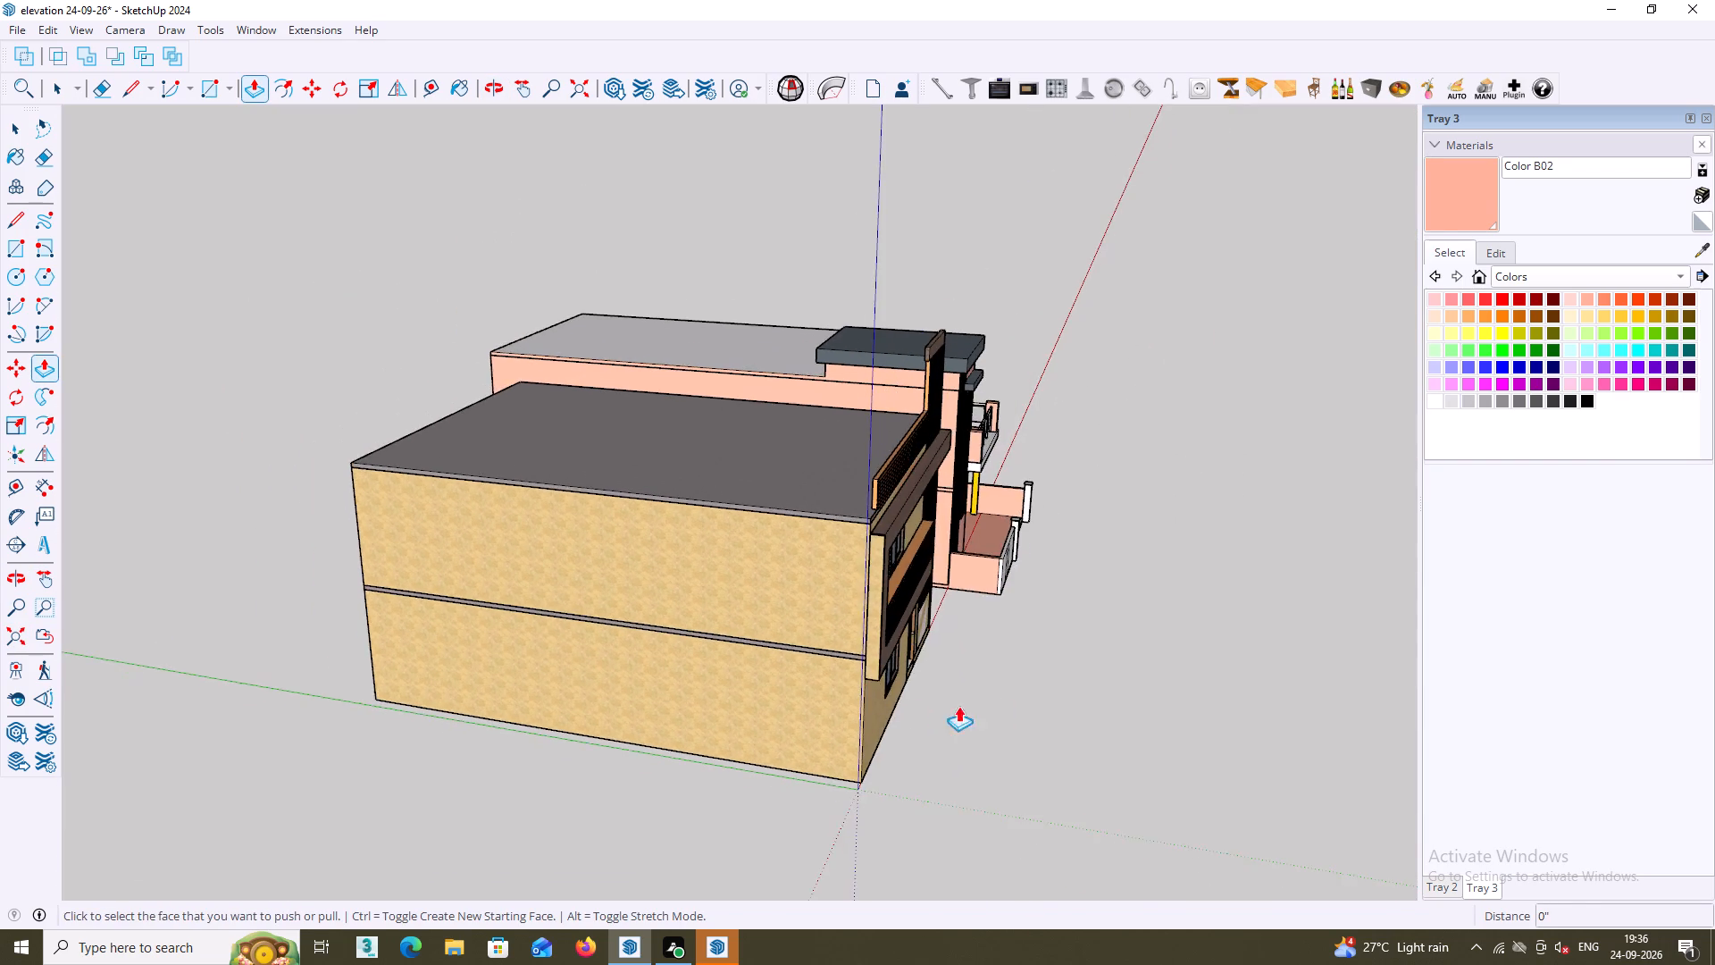
# Draw a rectangle about 9' 3 13/16" by 3' 6" across the open recess on the white front parapet's inner side.
pyautogui.moveTo(1077, 659); pyautogui.dragTo(941, 639, button='middle')
pyautogui.press('space')
pyautogui.moveTo(1067, 610); pyautogui.dragTo(1082, 759, button='middle')
pyautogui.scroll(7, 988, 555)
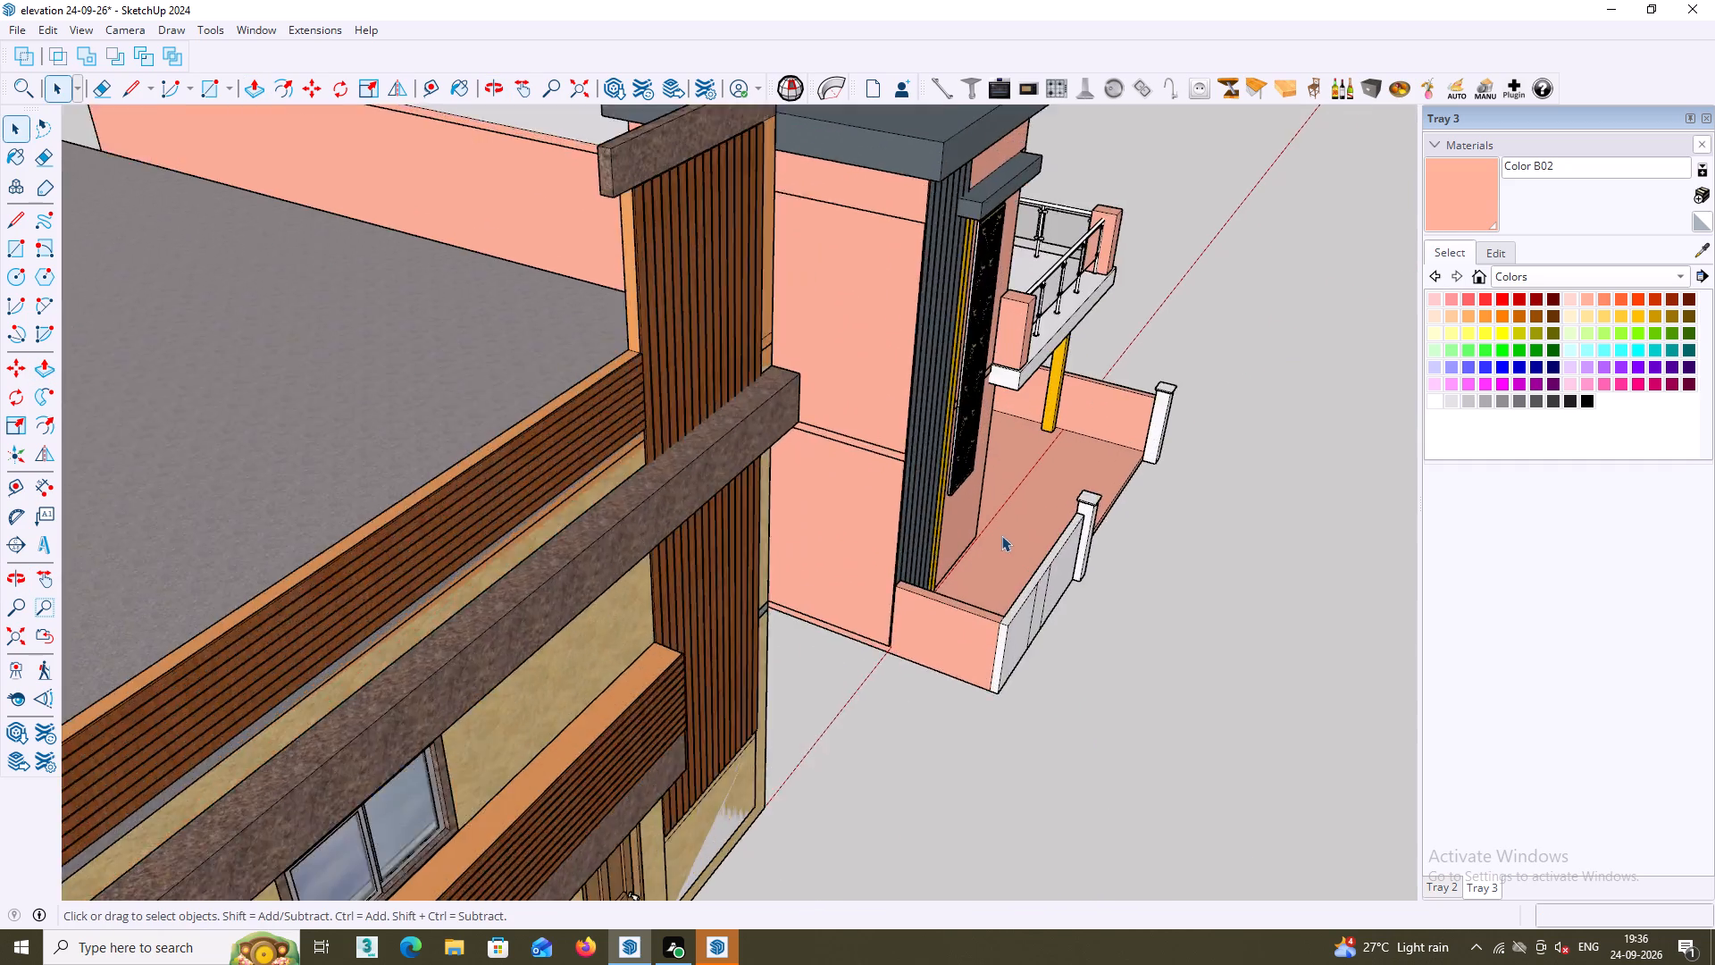
pyautogui.scroll(8, 1001, 535)
pyautogui.moveTo(1006, 536); pyautogui.dragTo(1157, 593, button='middle')
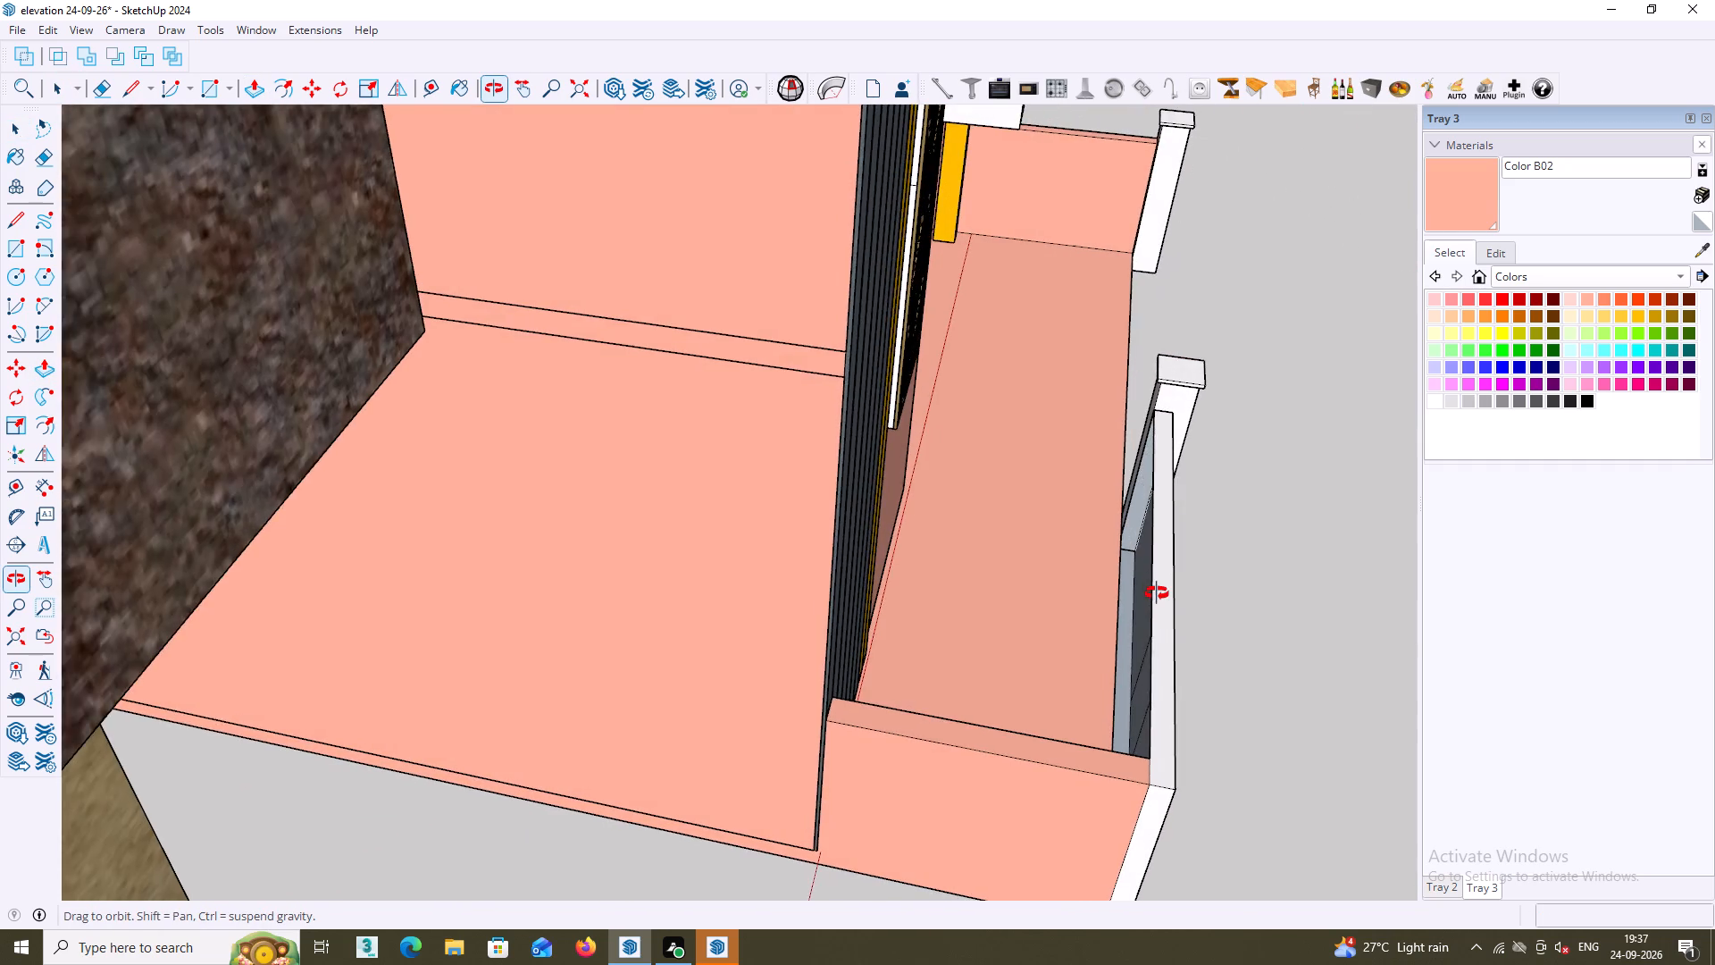
pyautogui.moveTo(1157, 593); pyautogui.dragTo(1139, 482, button='middle')
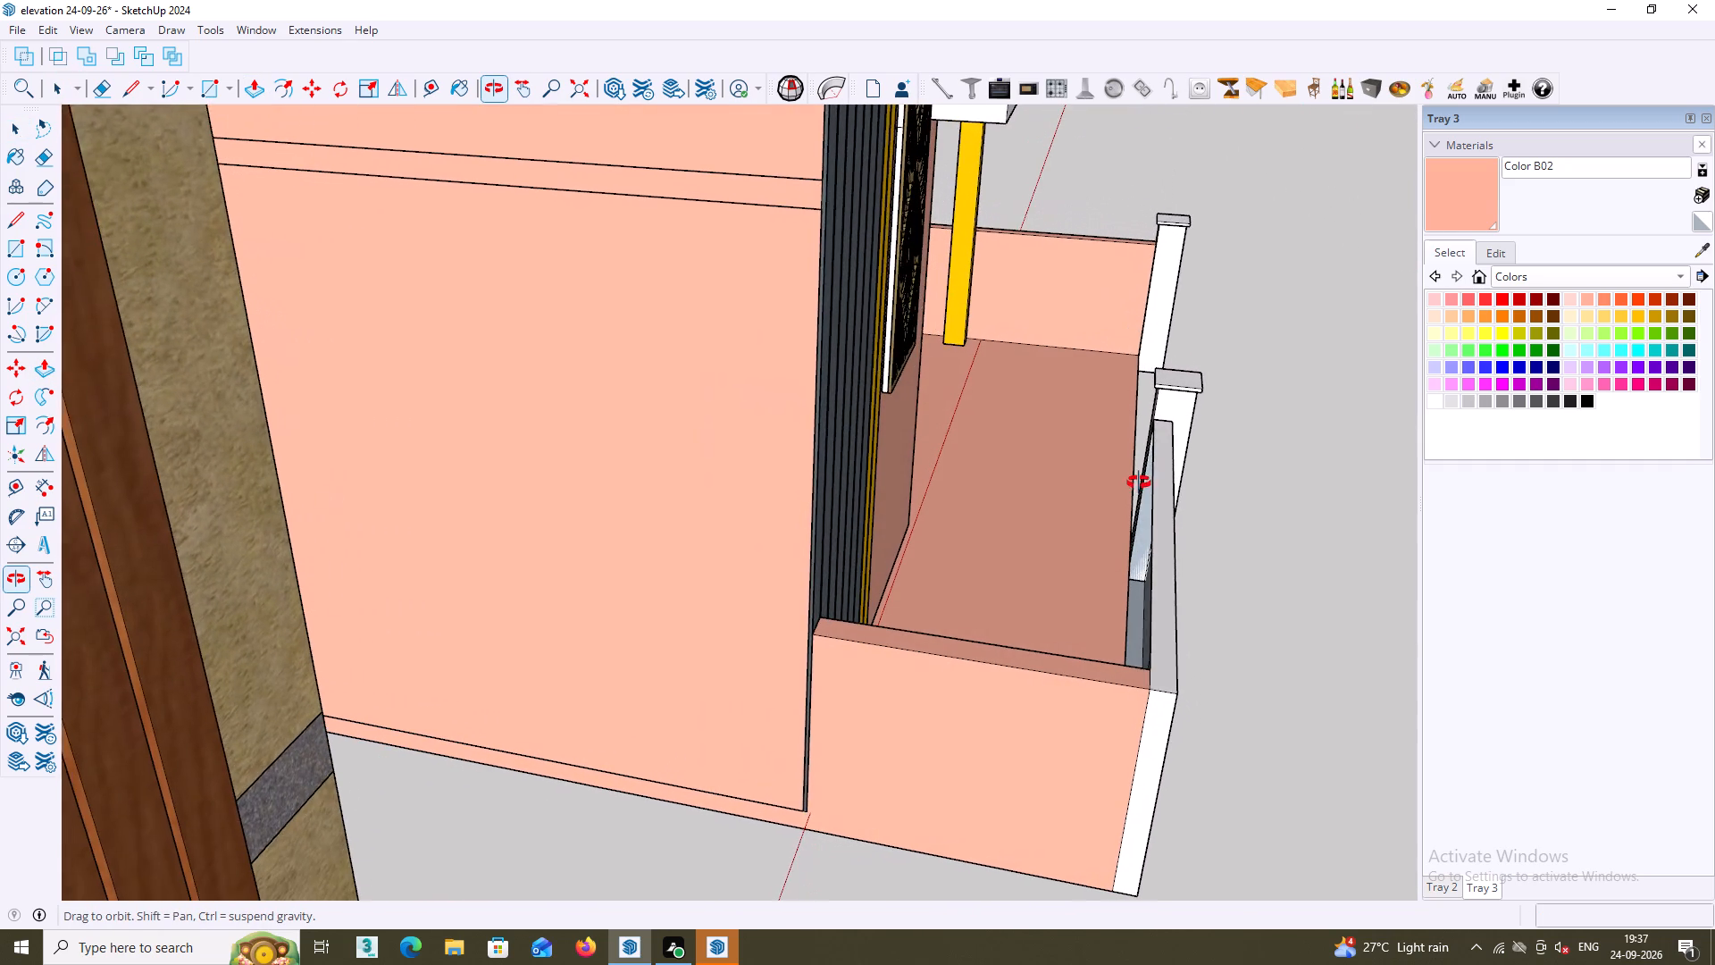
pyautogui.moveTo(1139, 482); pyautogui.dragTo(1138, 482, button='middle')
pyautogui.scroll(5, 1108, 533)
pyautogui.moveTo(1150, 609); pyautogui.dragTo(1246, 616, button='middle')
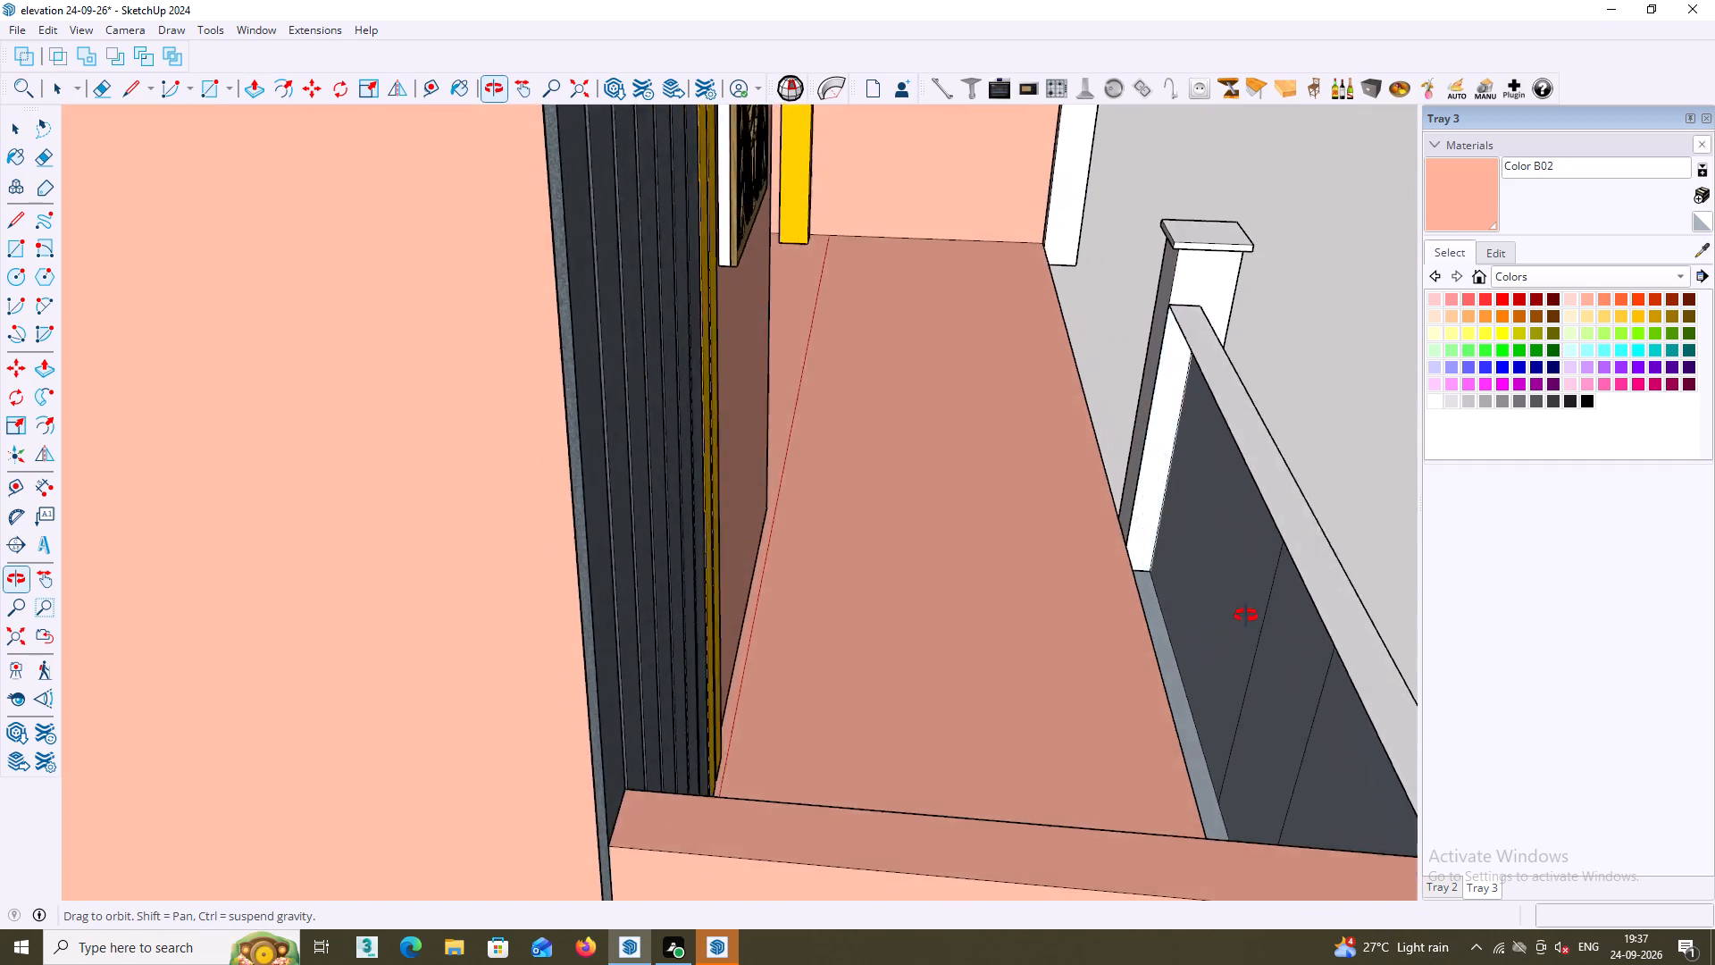
pyautogui.moveTo(1246, 616); pyautogui.dragTo(1275, 566, button='middle')
pyautogui.keyDown('shift'); pyautogui.moveTo(1276, 557); pyautogui.dragTo(1198, 457, button='middle'); pyautogui.keyUp('shift')
pyautogui.moveTo(1210, 478); pyautogui.dragTo(1324, 638, button='middle')
pyautogui.press('r')
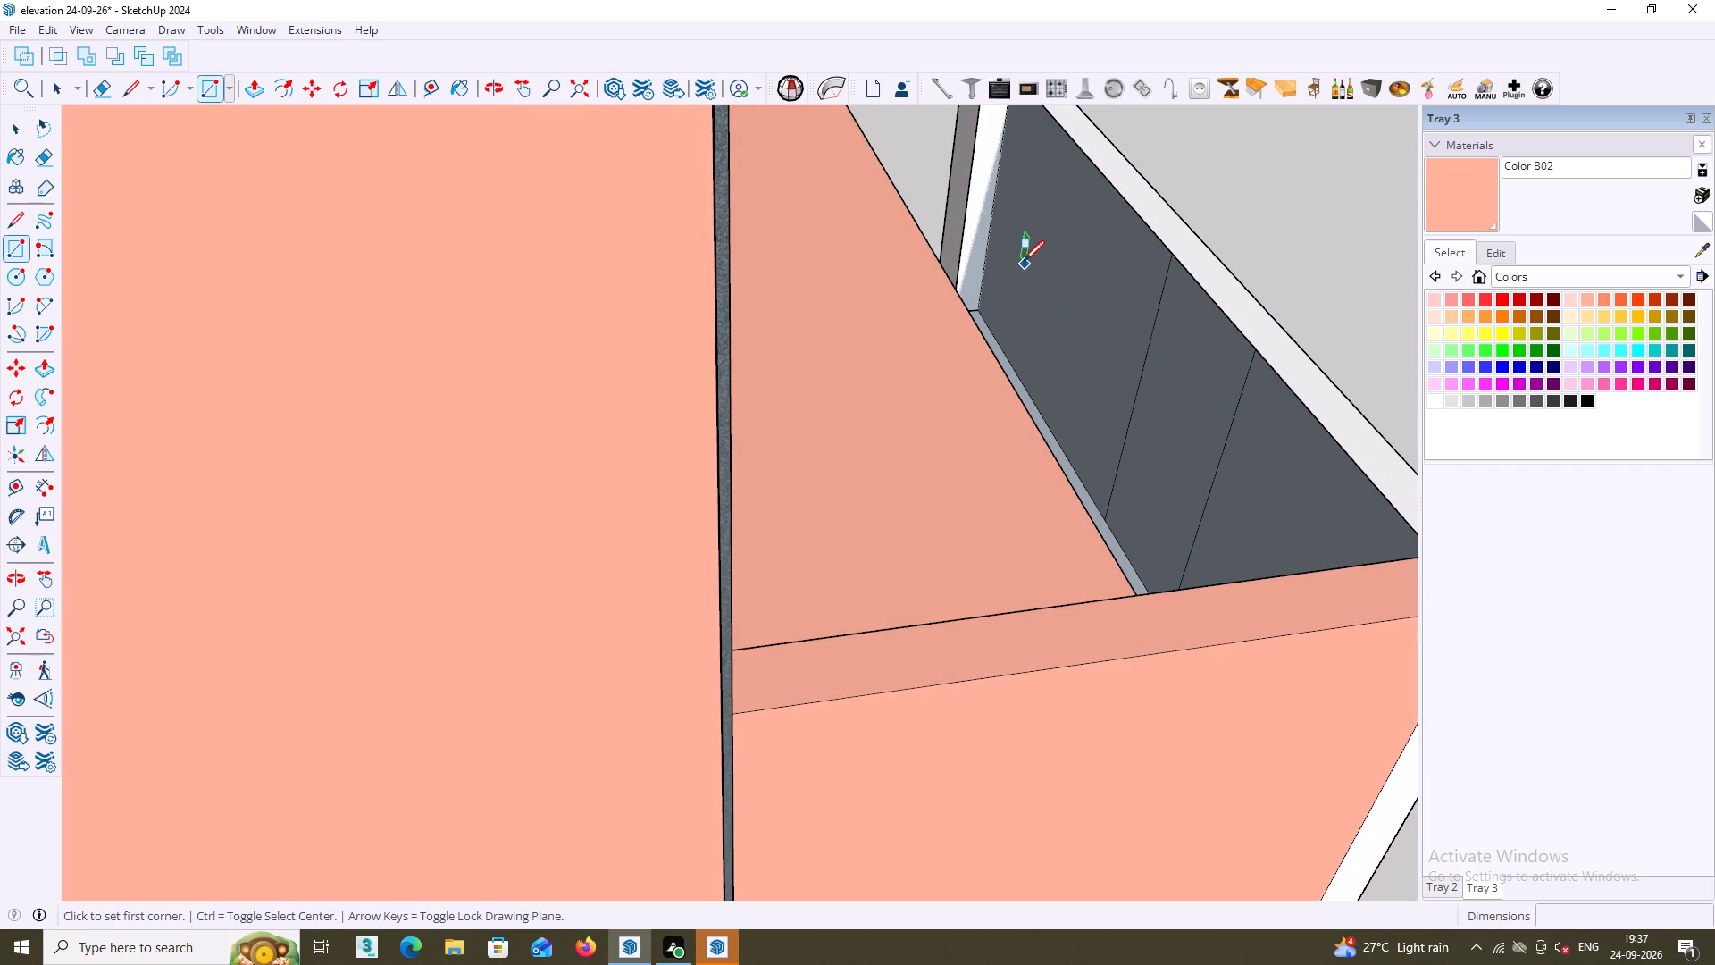
pyautogui.moveTo(1021, 253); pyautogui.dragTo(1005, 178, button='middle')
pyautogui.middleClick(1002, 174)
pyautogui.scroll(-3, 1002, 174)
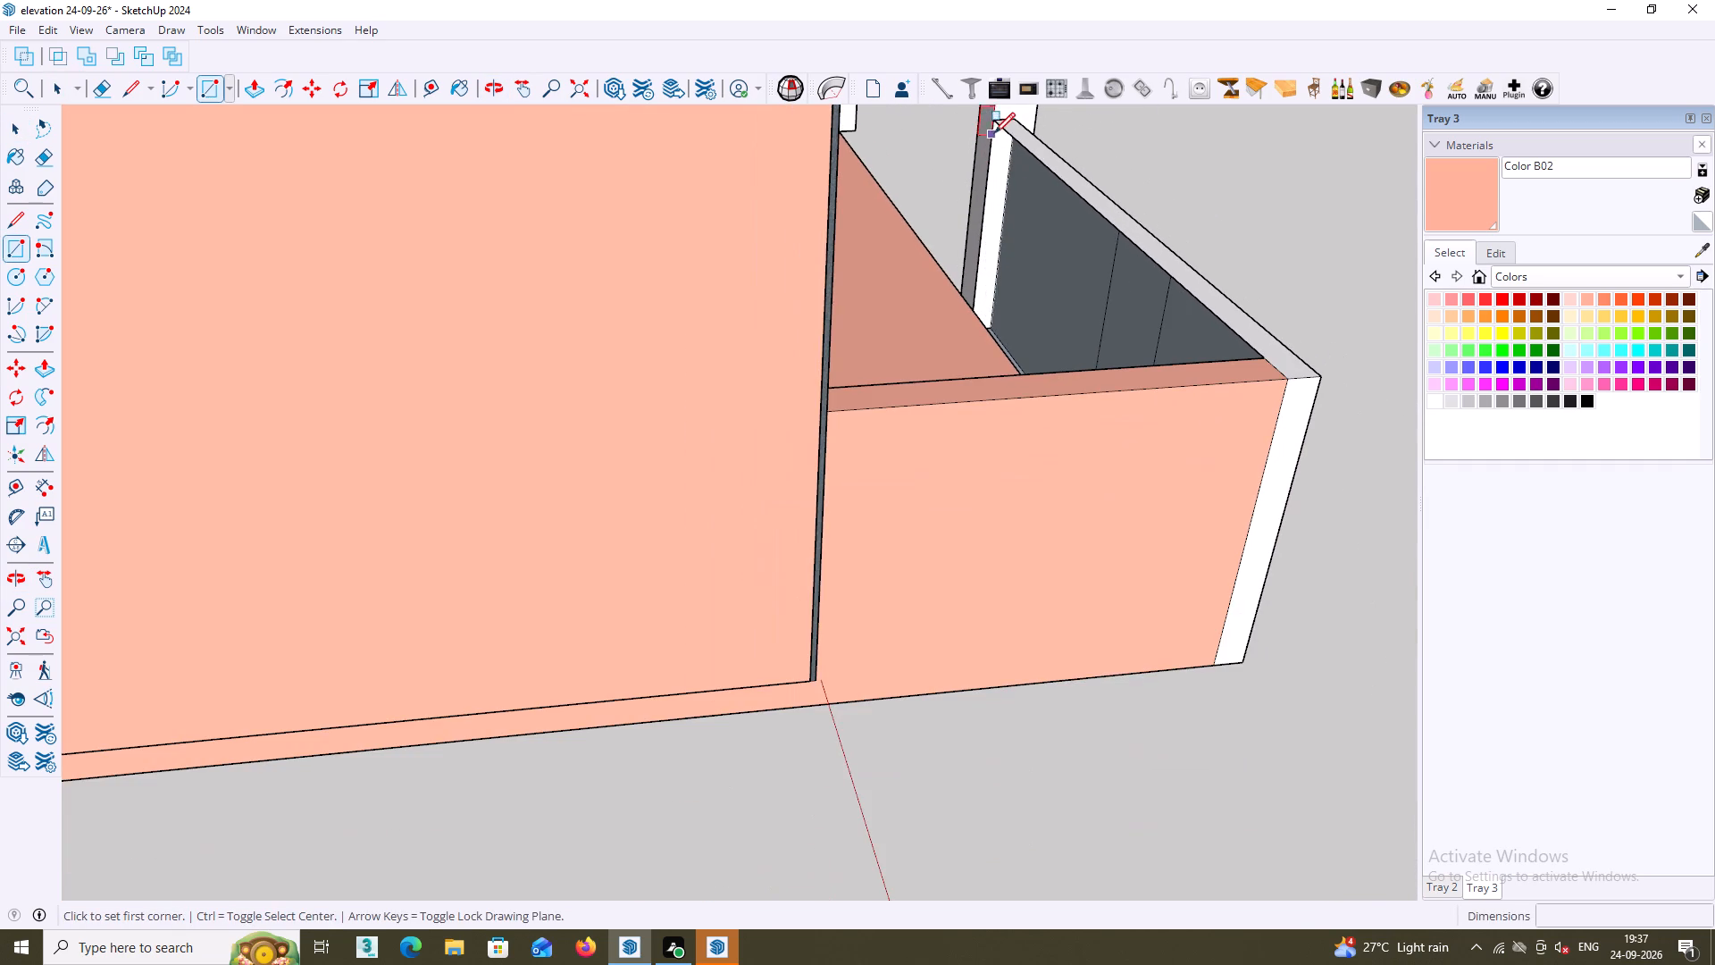
pyautogui.click(994, 126)
pyautogui.moveTo(1057, 348); pyautogui.dragTo(1102, 403, button='middle')
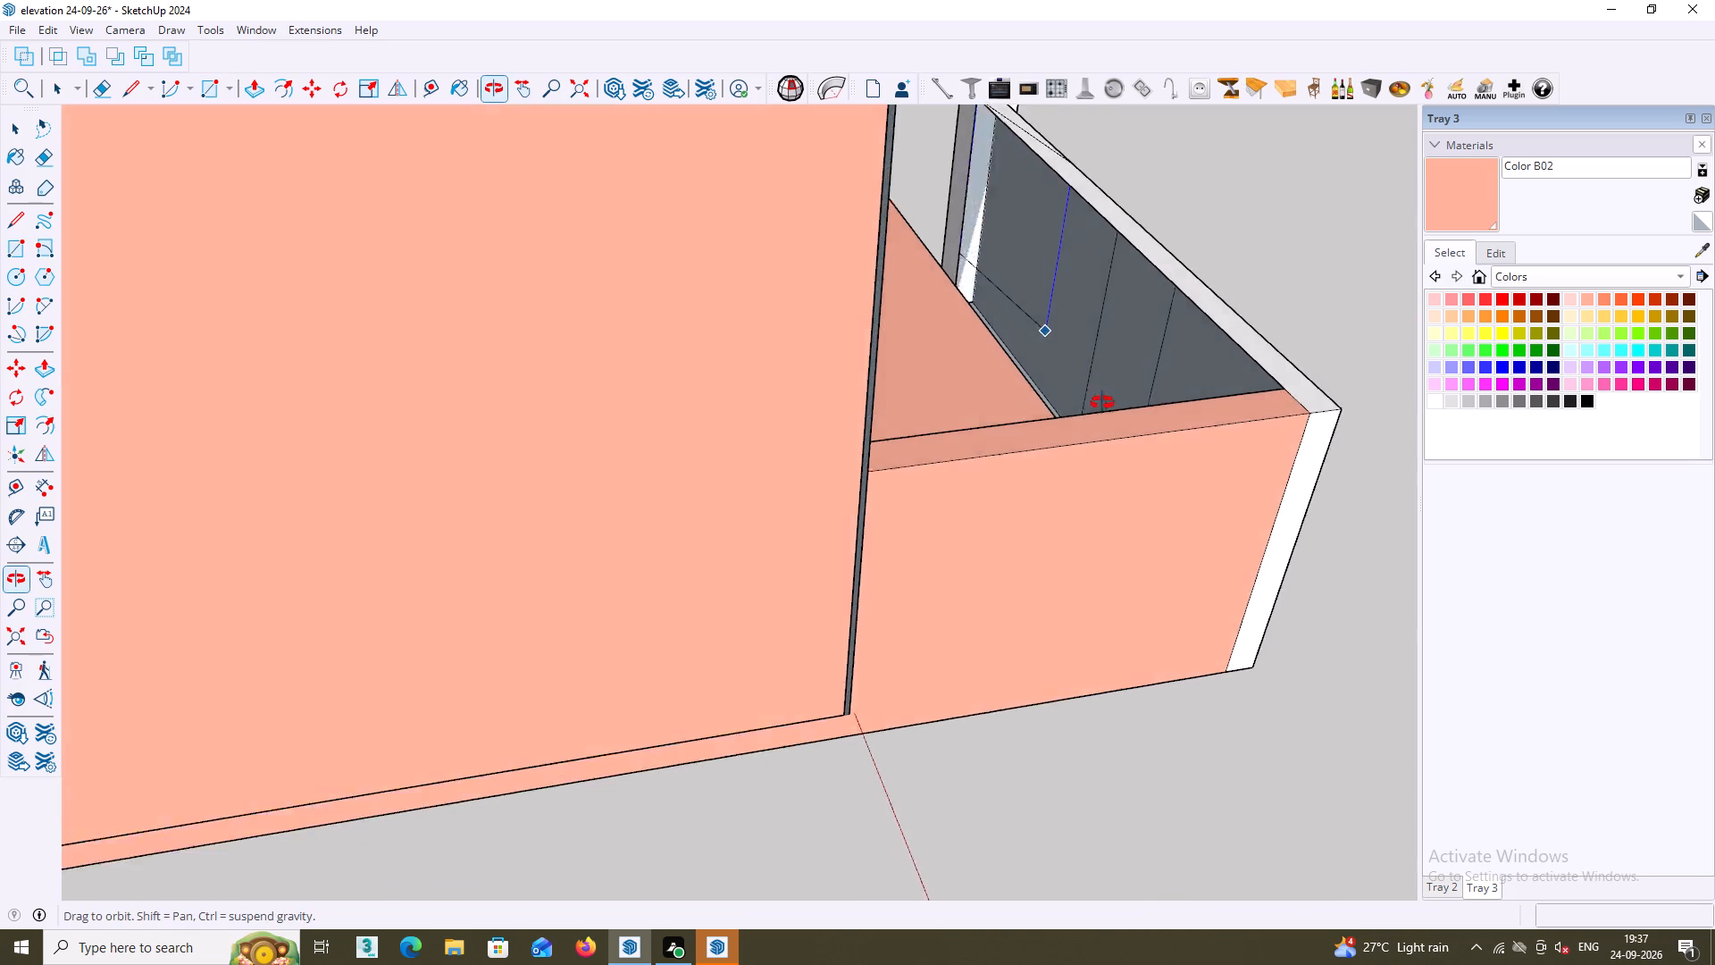
pyautogui.moveTo(1102, 403); pyautogui.dragTo(1185, 523, button='middle')
pyautogui.moveTo(1241, 458); pyautogui.dragTo(1296, 554, button='middle')
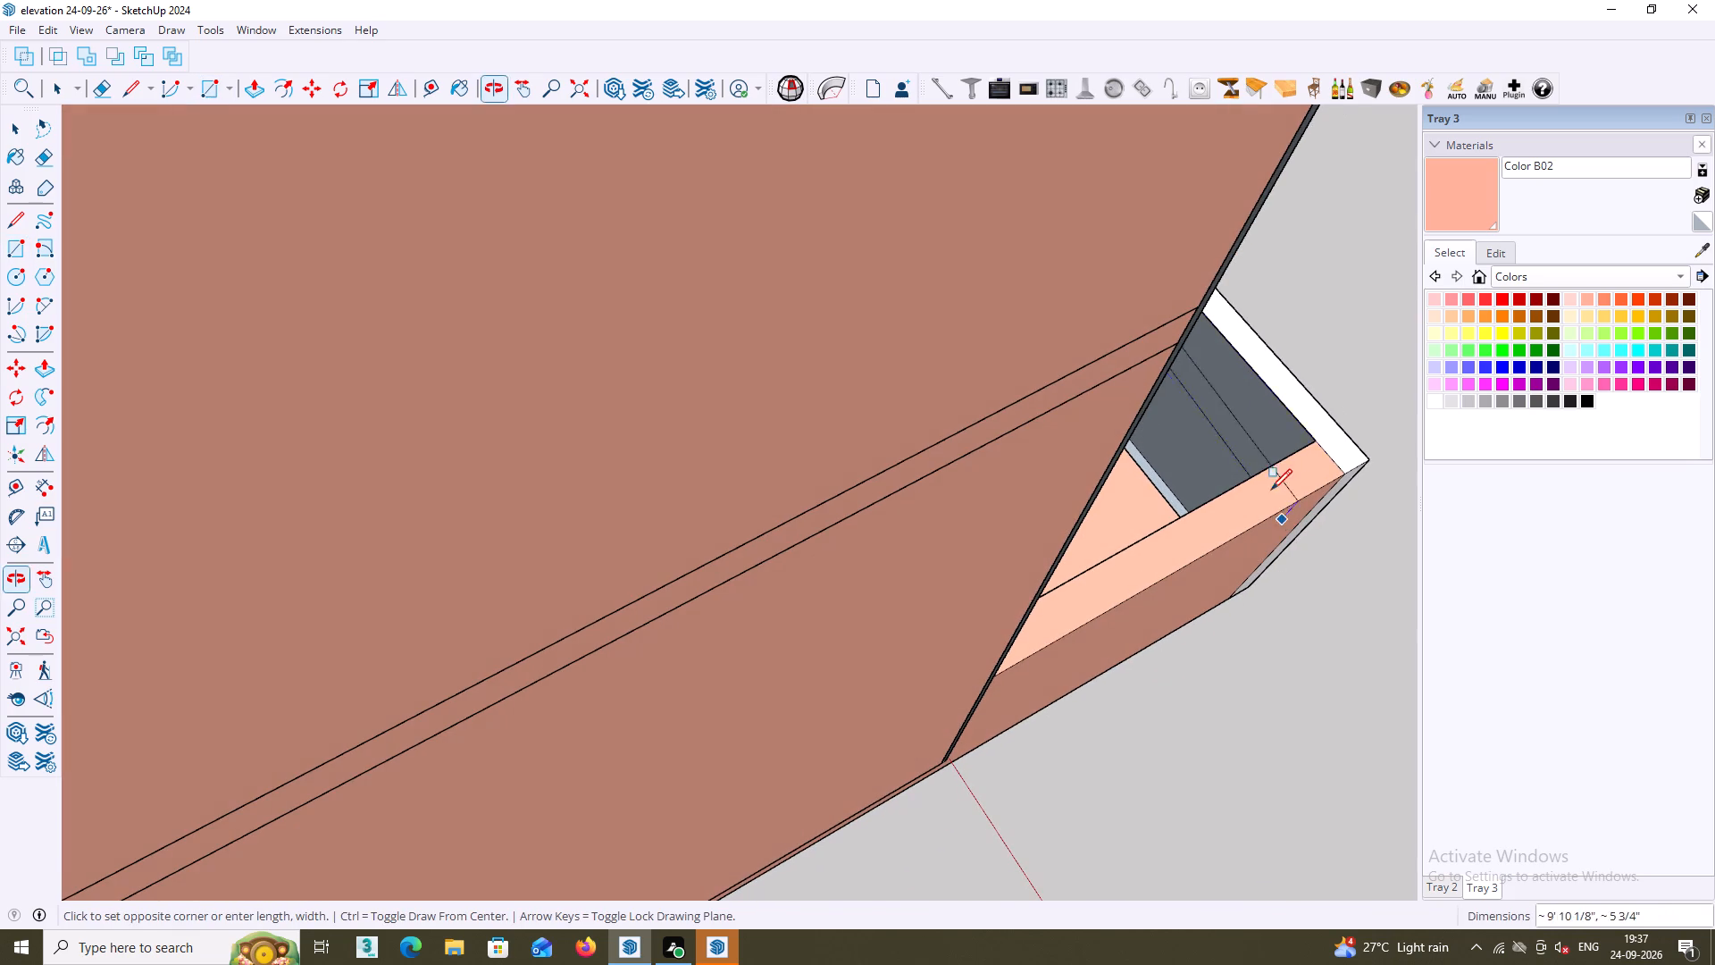
pyautogui.moveTo(1174, 512); pyautogui.dragTo(1086, 571, button='middle')
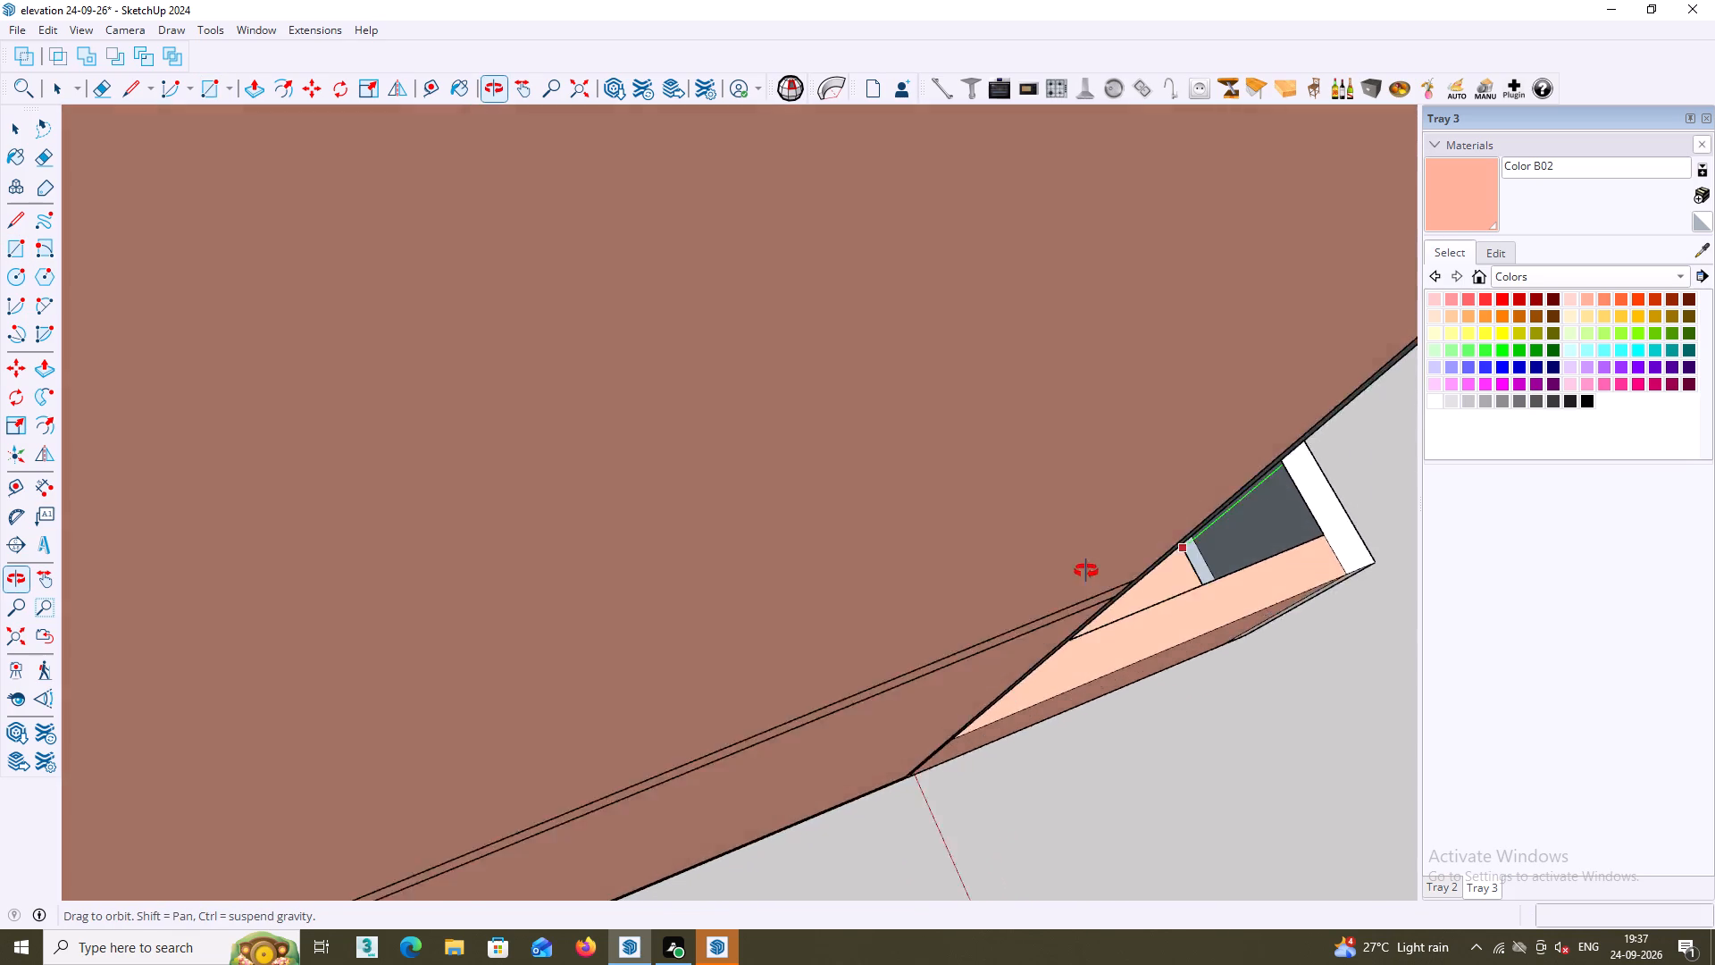
pyautogui.moveTo(1086, 571); pyautogui.dragTo(1035, 574, button='middle')
pyautogui.moveTo(1197, 629); pyautogui.dragTo(1030, 625, button='middle')
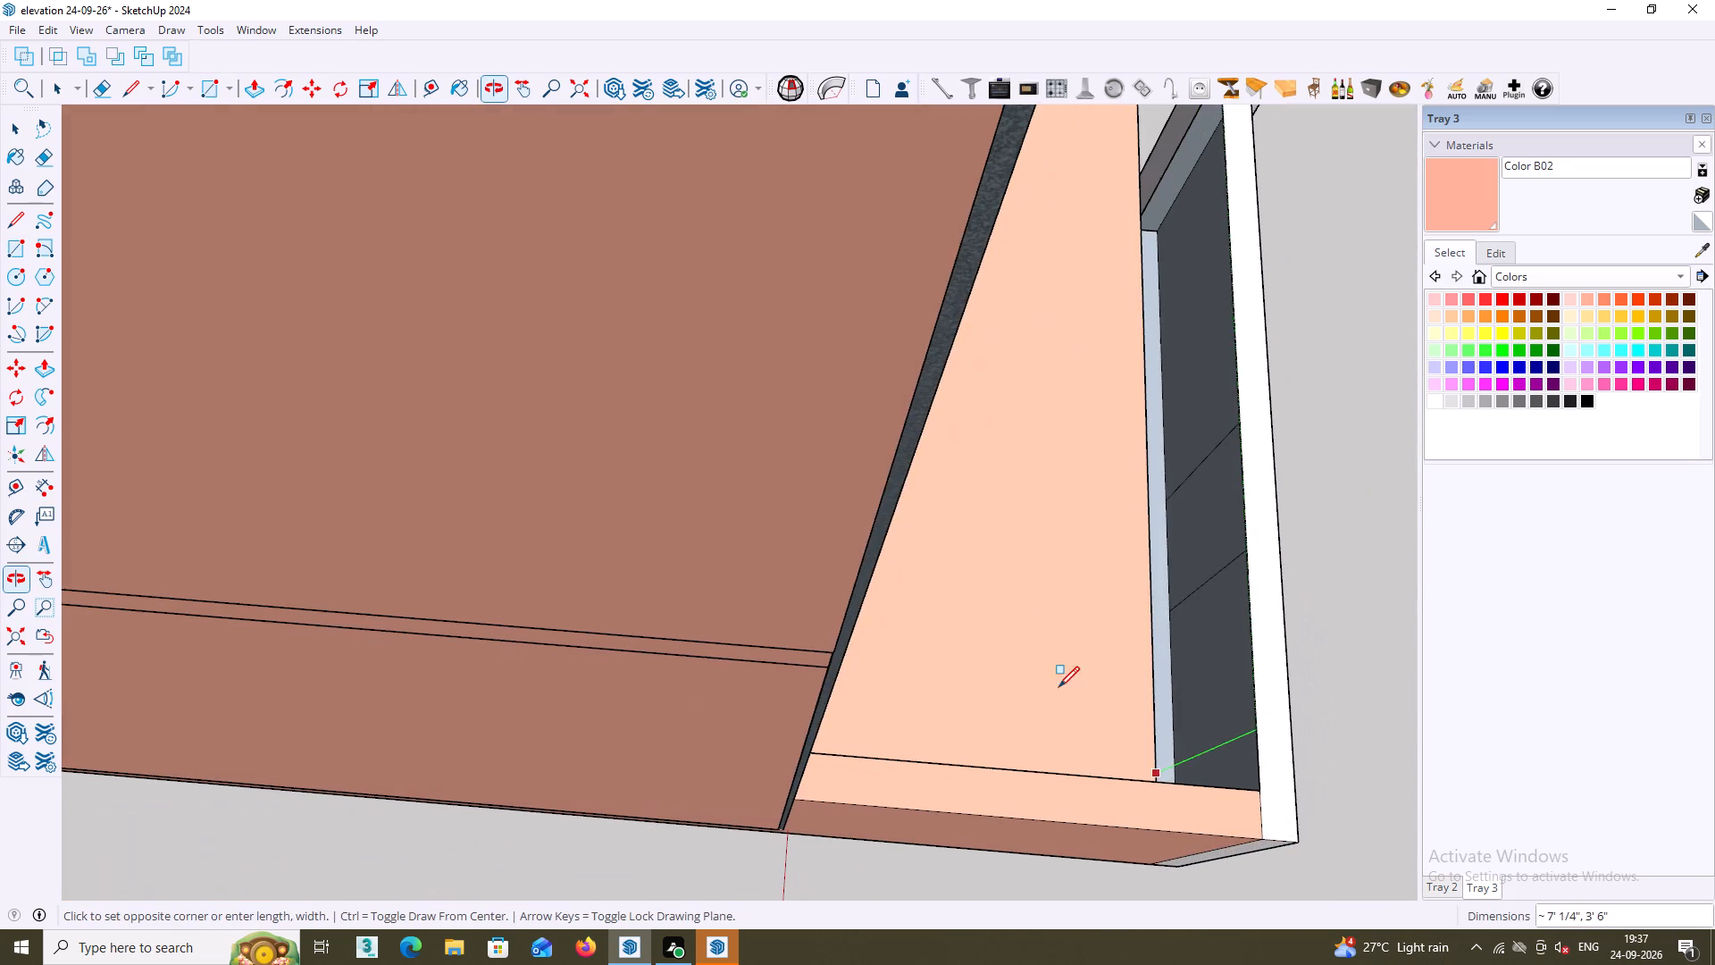
pyautogui.scroll(3, 1102, 745)
pyautogui.keyDown('shift'); pyautogui.moveTo(1167, 801); pyautogui.dragTo(1110, 537, button='middle'); pyautogui.keyUp('shift')
pyautogui.moveTo(1110, 537); pyautogui.dragTo(1110, 541, button='middle')
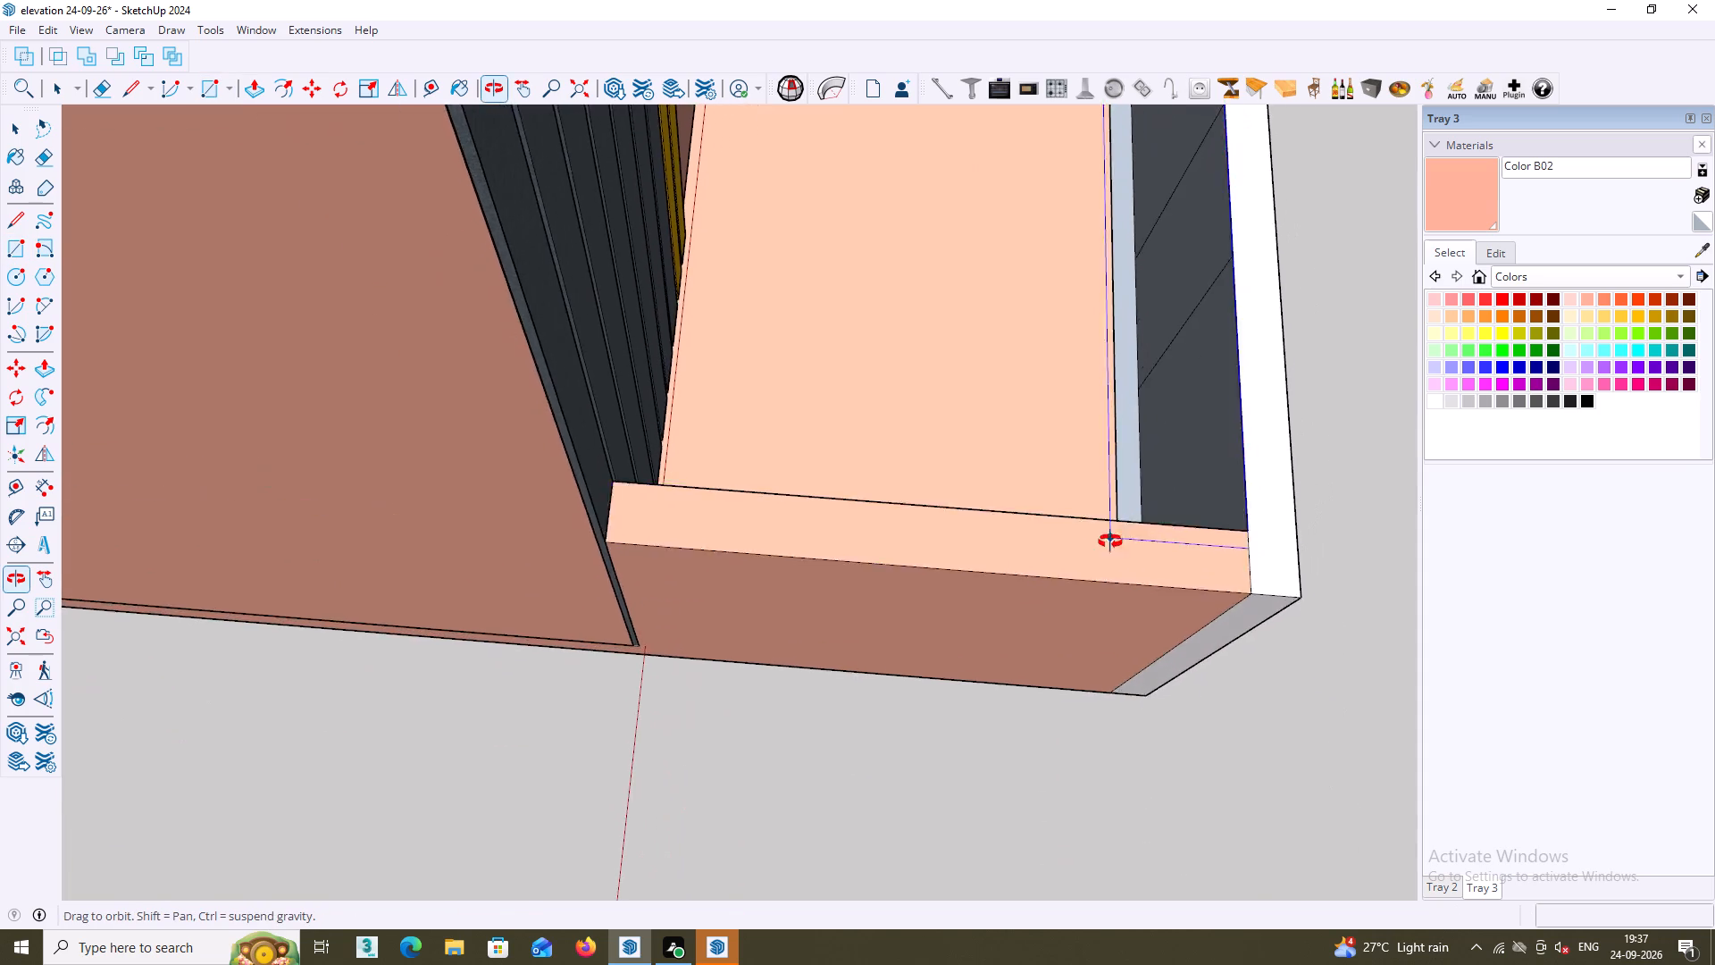
pyautogui.moveTo(1110, 541); pyautogui.dragTo(1106, 711, button='middle')
pyautogui.scroll(5, 1108, 641)
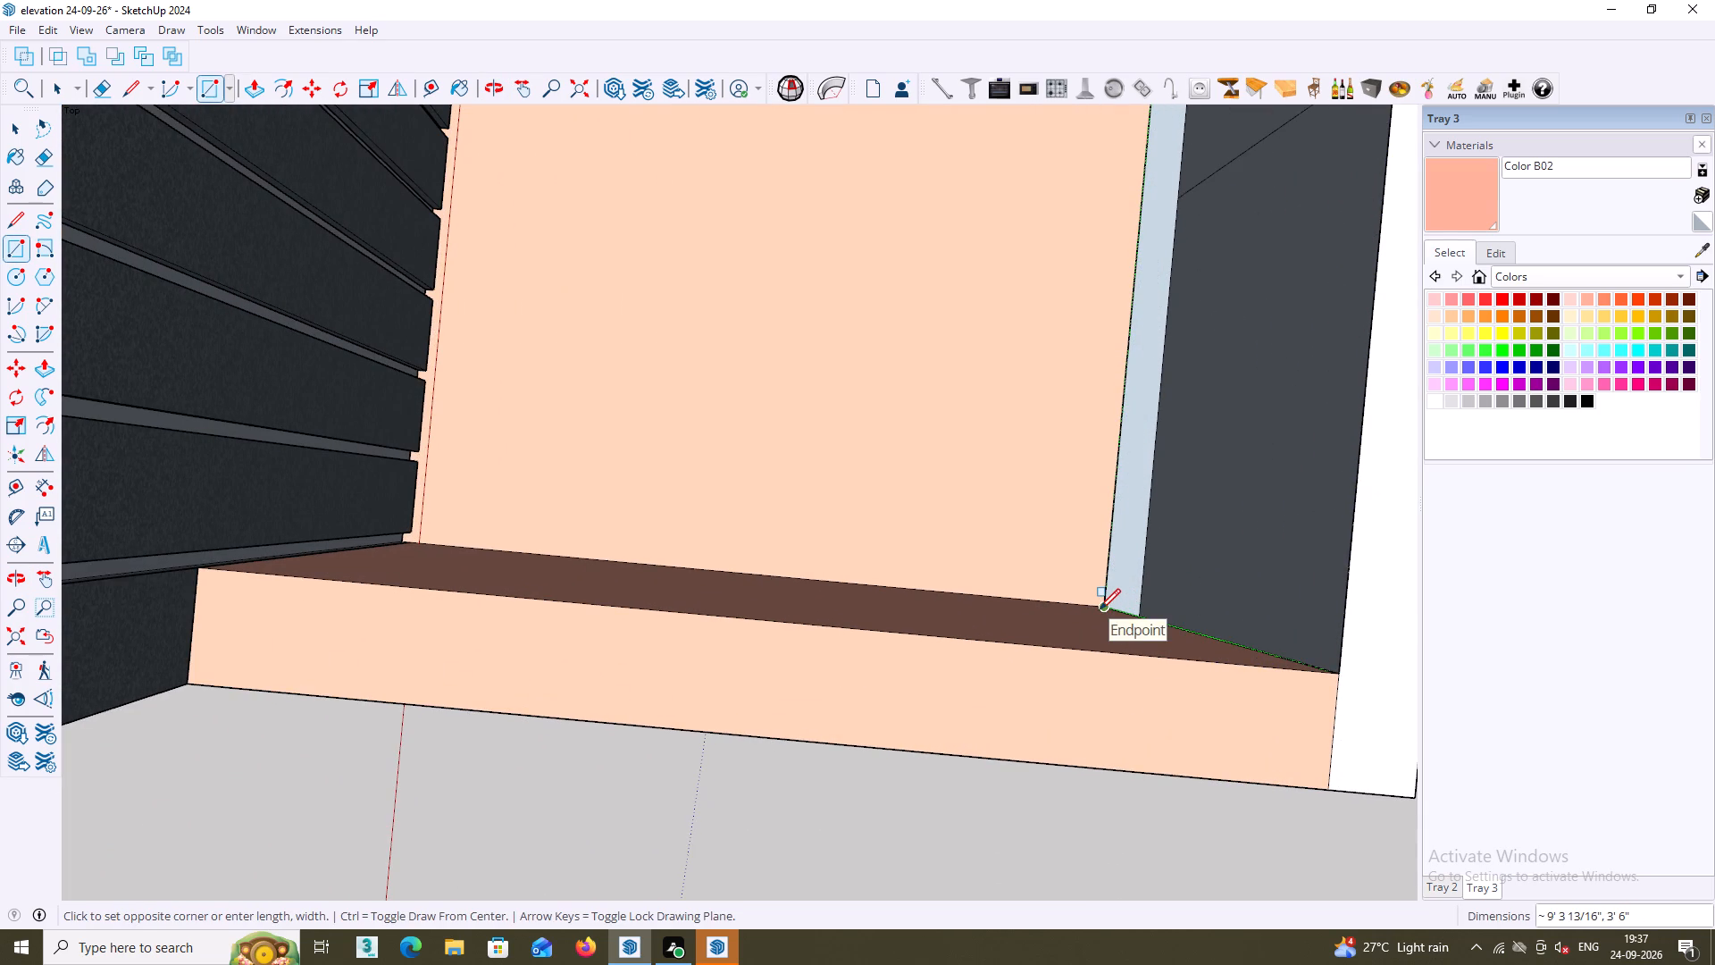
pyautogui.click(1100, 609)
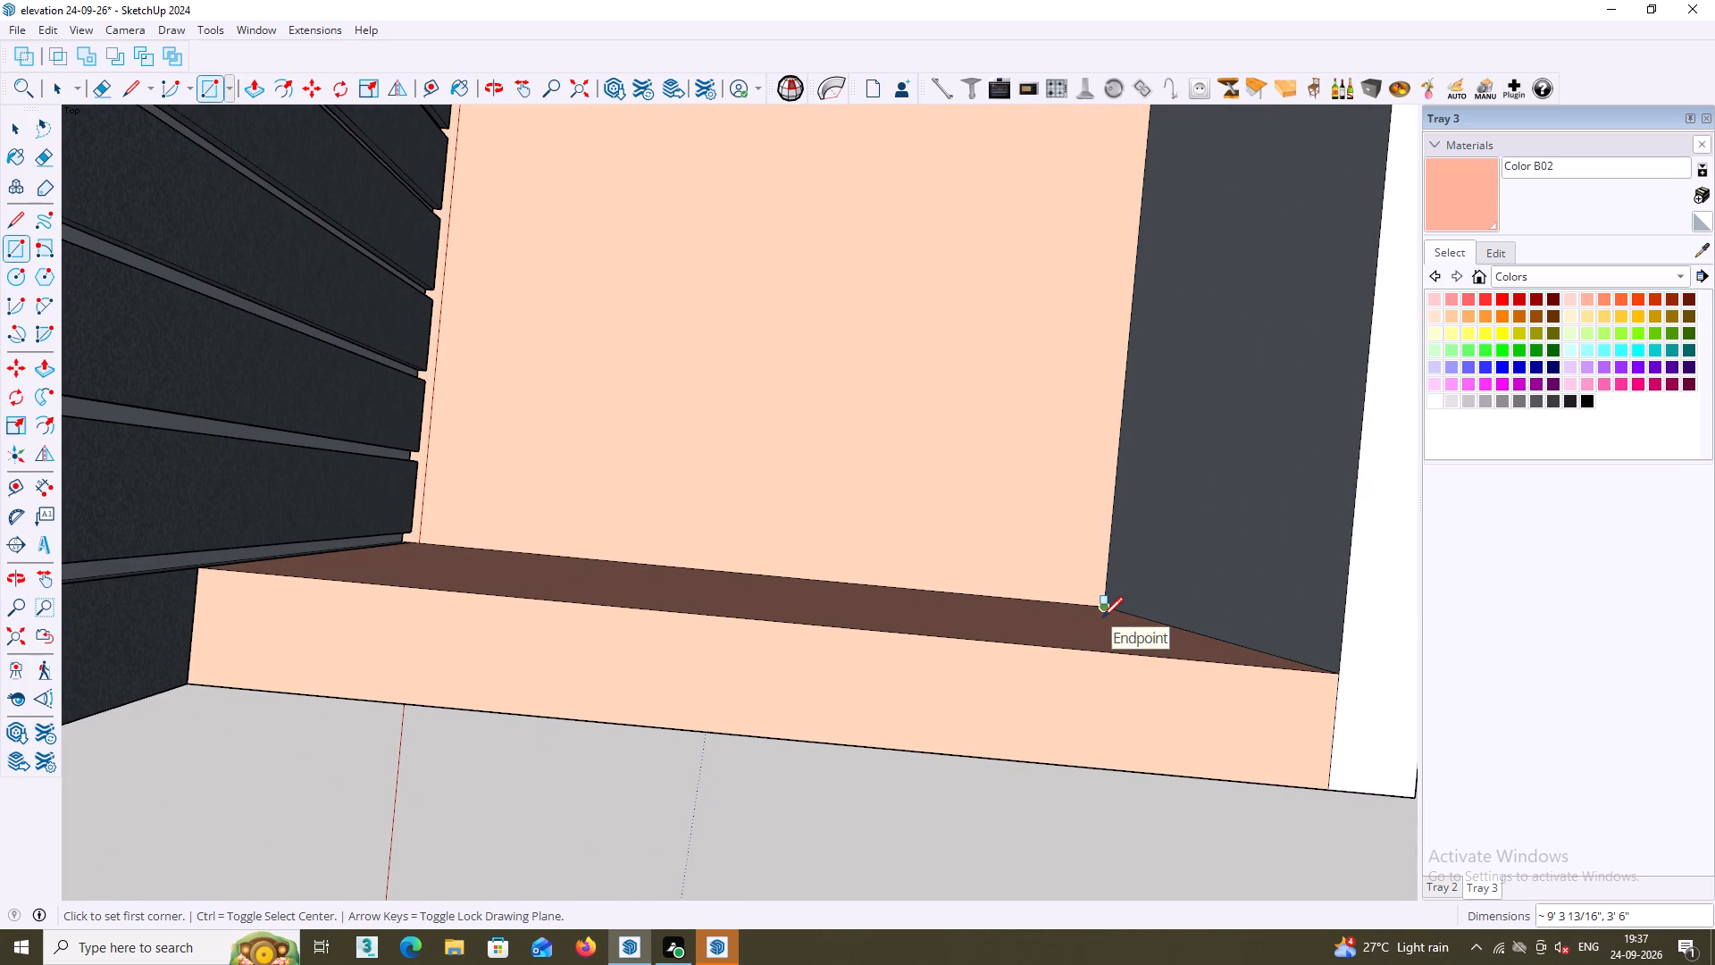
pyautogui.moveTo(1107, 618); pyautogui.dragTo(1114, 378, button='middle')
pyautogui.scroll(-7, 1118, 394)
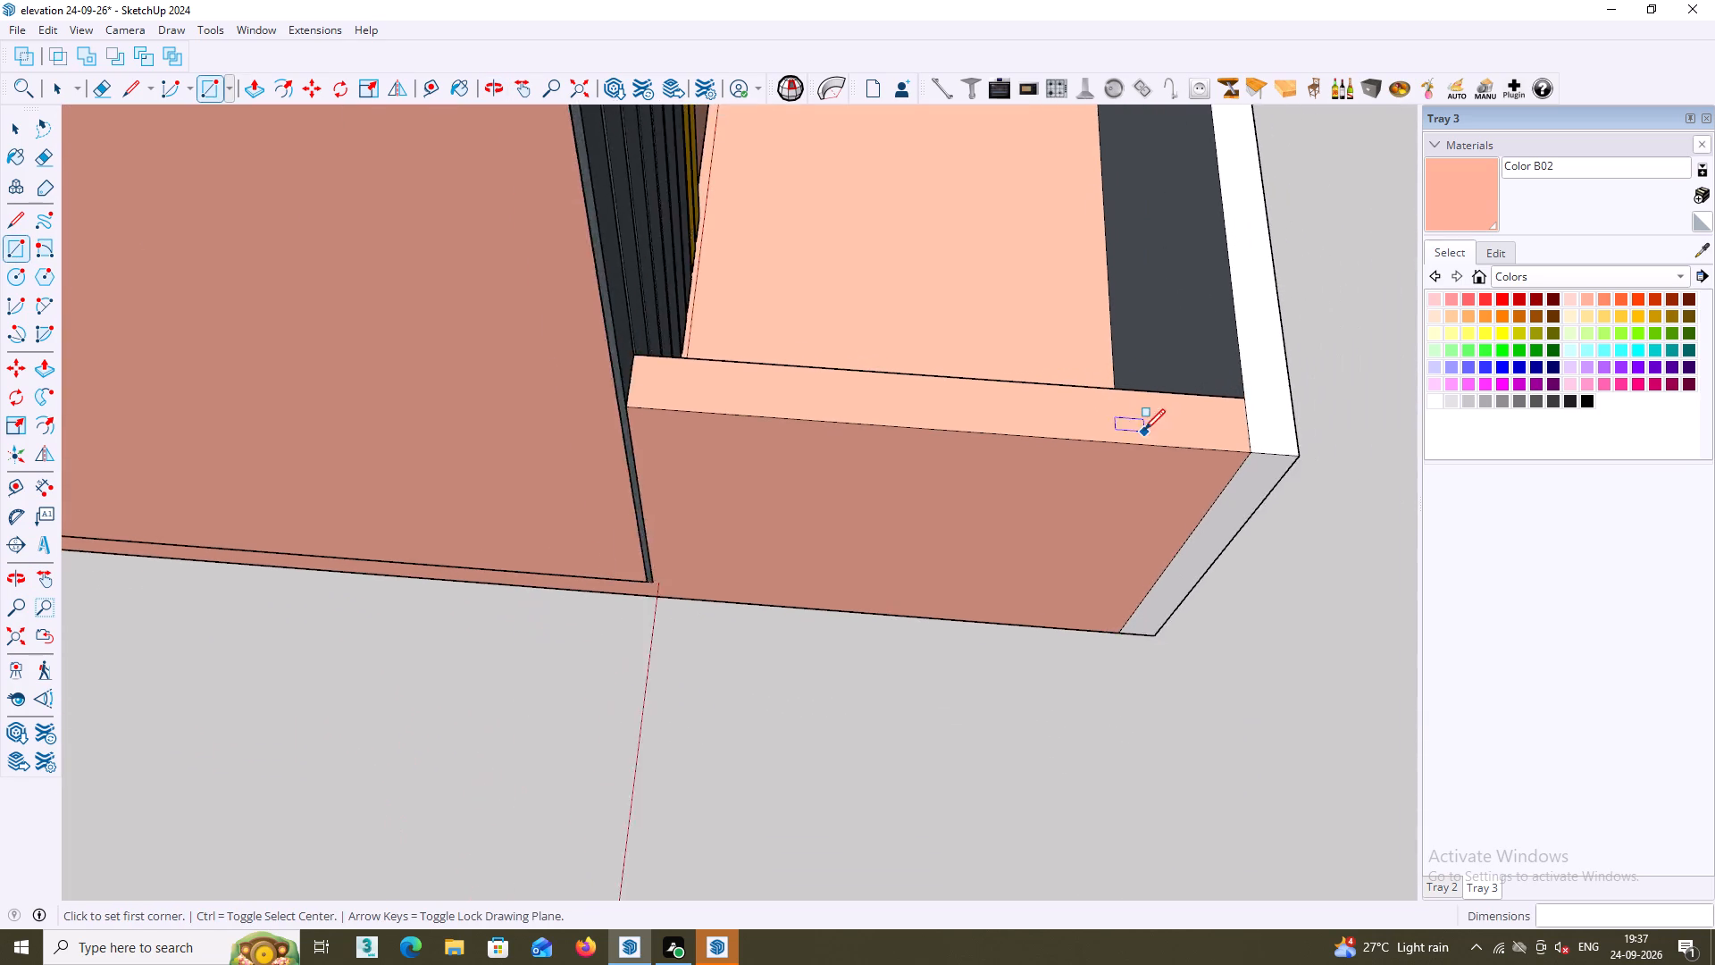
pyautogui.scroll(-2, 1144, 430)
pyautogui.moveTo(1340, 444); pyautogui.dragTo(1323, 373, button='middle')
pyautogui.press('space')
# Paint the new inner face of the front parapet with Color B02.
pyautogui.moveTo(1359, 407); pyautogui.dragTo(1229, 379, button='middle')
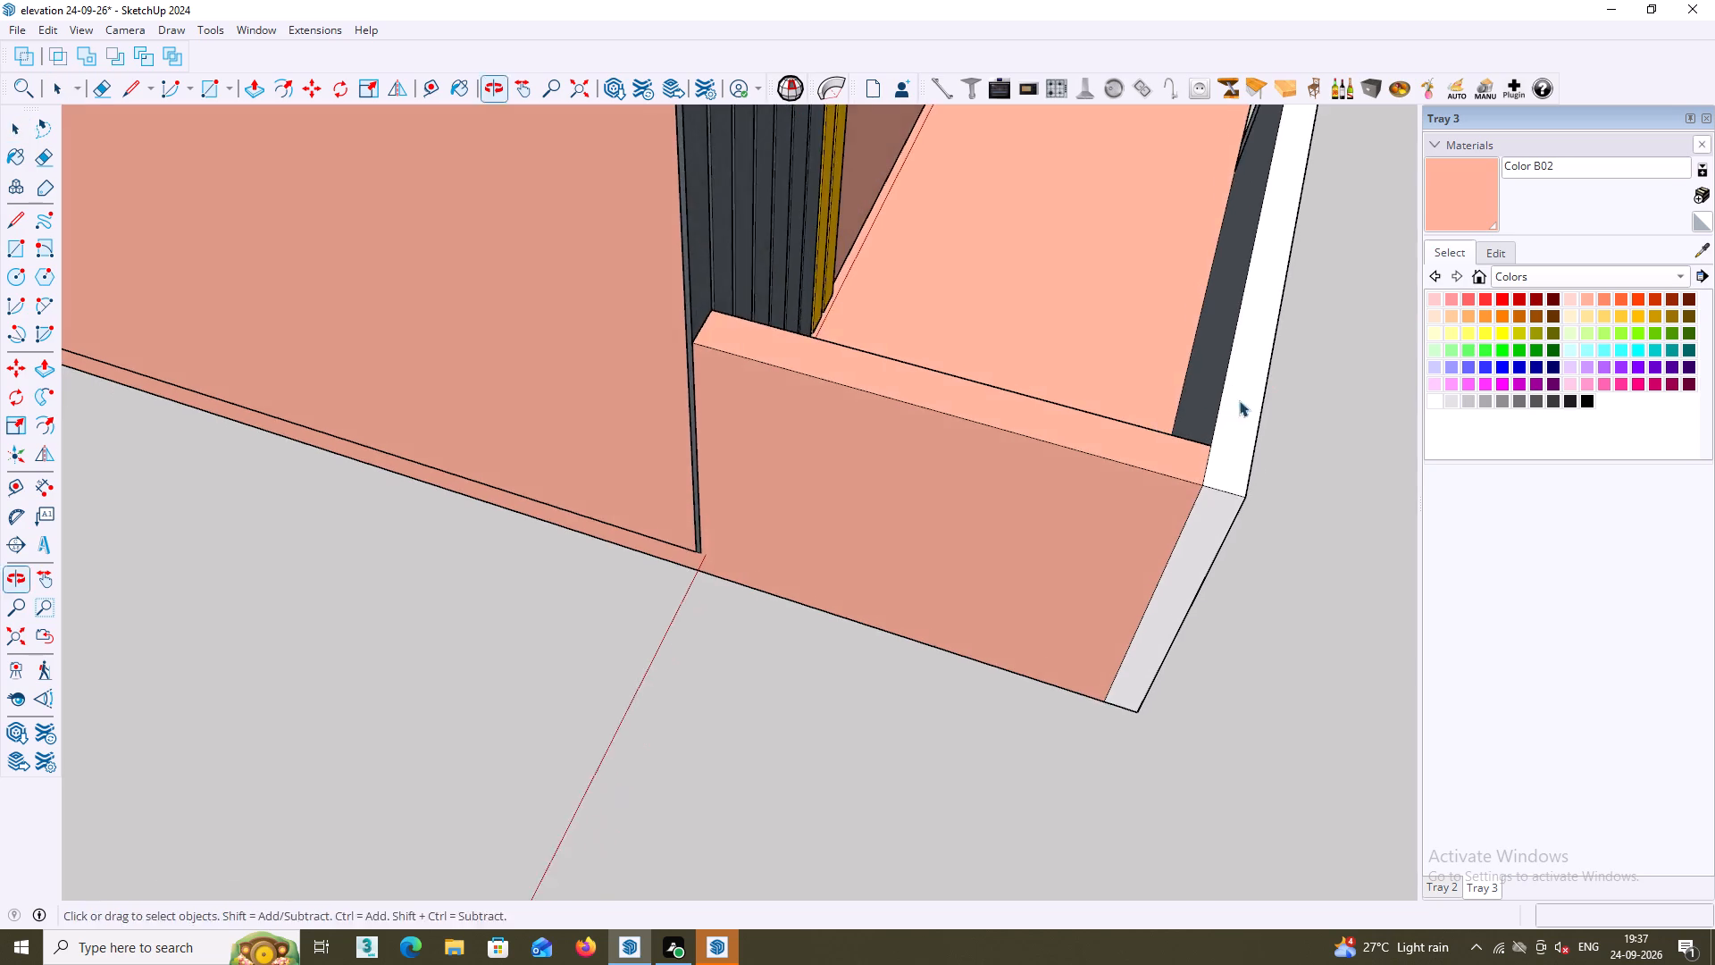
pyautogui.moveTo(1236, 399); pyautogui.dragTo(1243, 416, button='middle')
pyautogui.scroll(-9, 1236, 402)
pyautogui.middleClick(1240, 435)
pyautogui.moveTo(1241, 508); pyautogui.dragTo(1317, 509, button='middle')
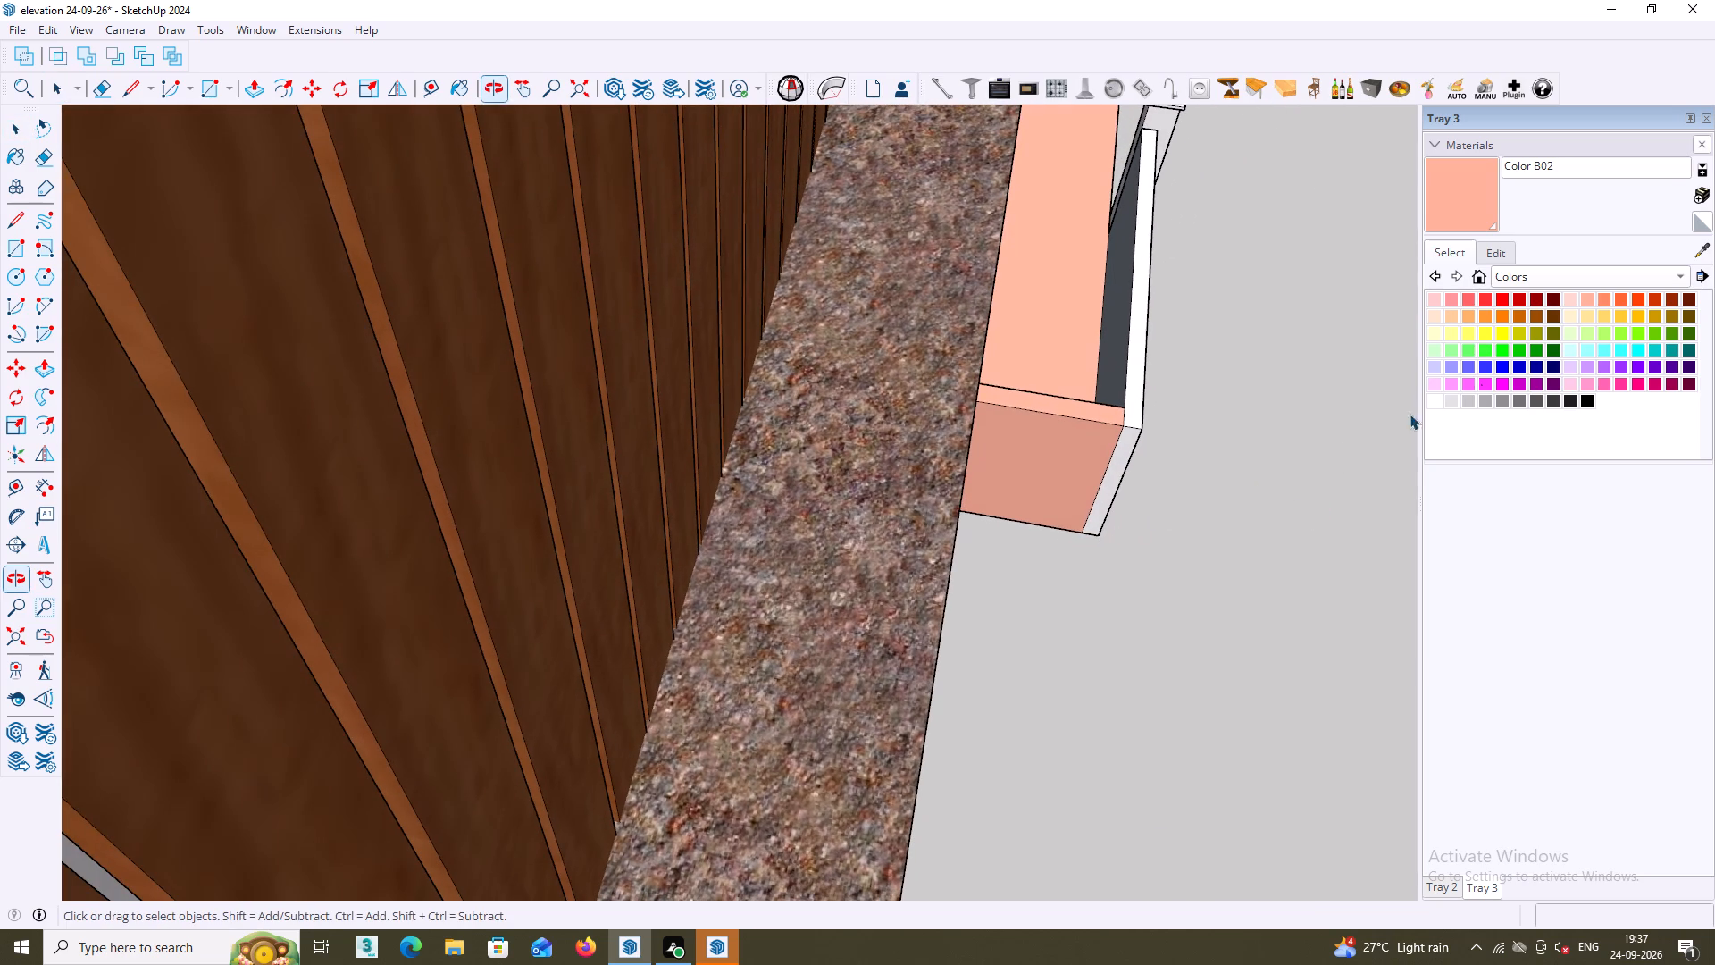
pyautogui.click(1456, 189)
pyautogui.scroll(6, 1103, 343)
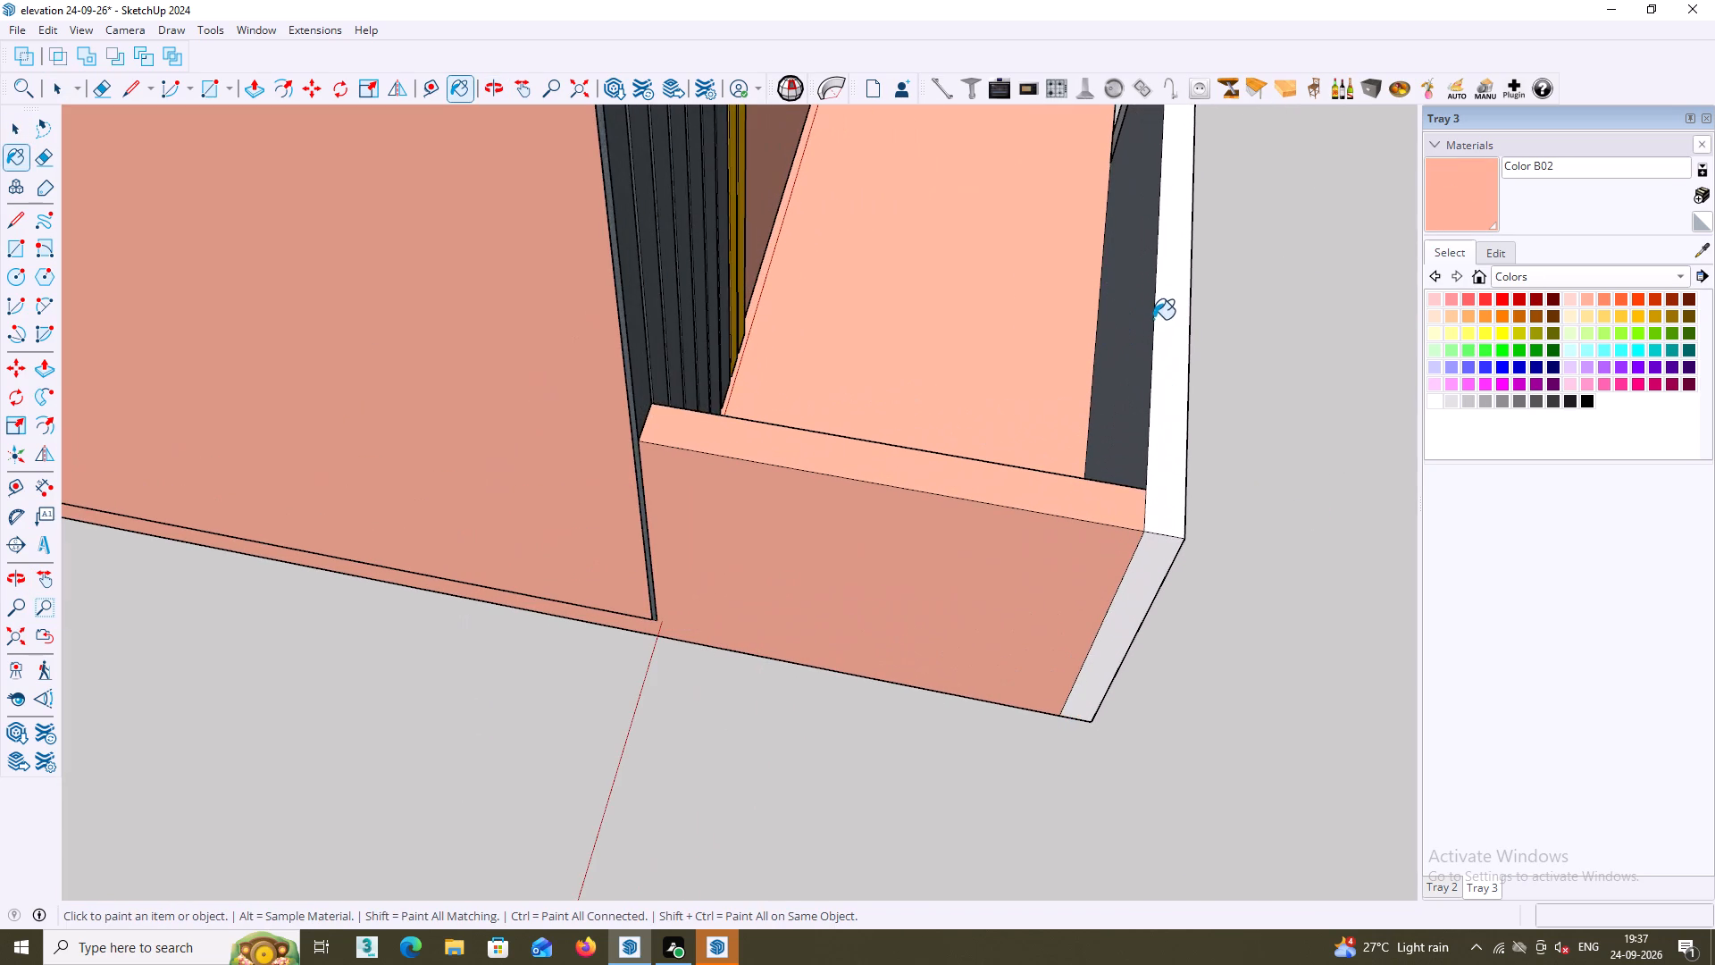
pyautogui.click(1143, 311)
# Pull the narrow middle panel on the white front parapet's outer face outward about 2 3/8".
pyautogui.scroll(-4, 1141, 322)
pyautogui.moveTo(1303, 401); pyautogui.dragTo(1171, 280, button='middle')
pyautogui.scroll(-1, 1191, 324)
pyautogui.keyDown('shift'); pyautogui.moveTo(1269, 427); pyautogui.dragTo(1170, 313, button='middle'); pyautogui.keyUp('shift')
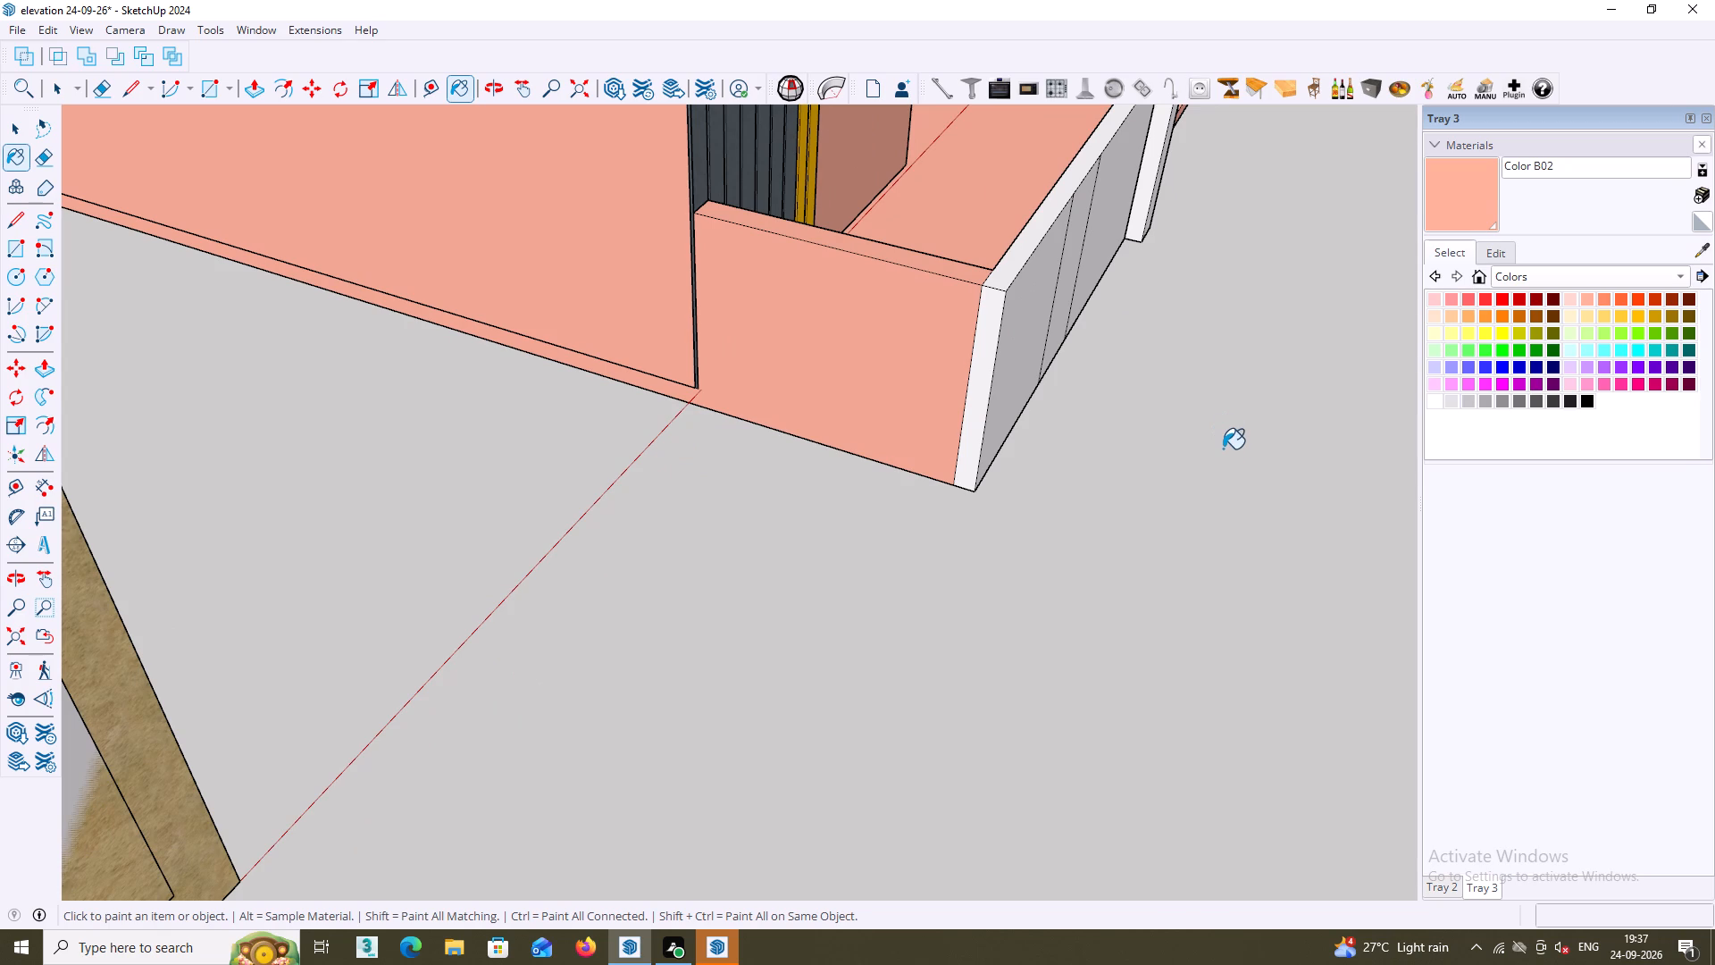
pyautogui.keyDown('shift'); pyautogui.moveTo(1223, 458); pyautogui.dragTo(1110, 372, button='middle'); pyautogui.keyUp('shift')
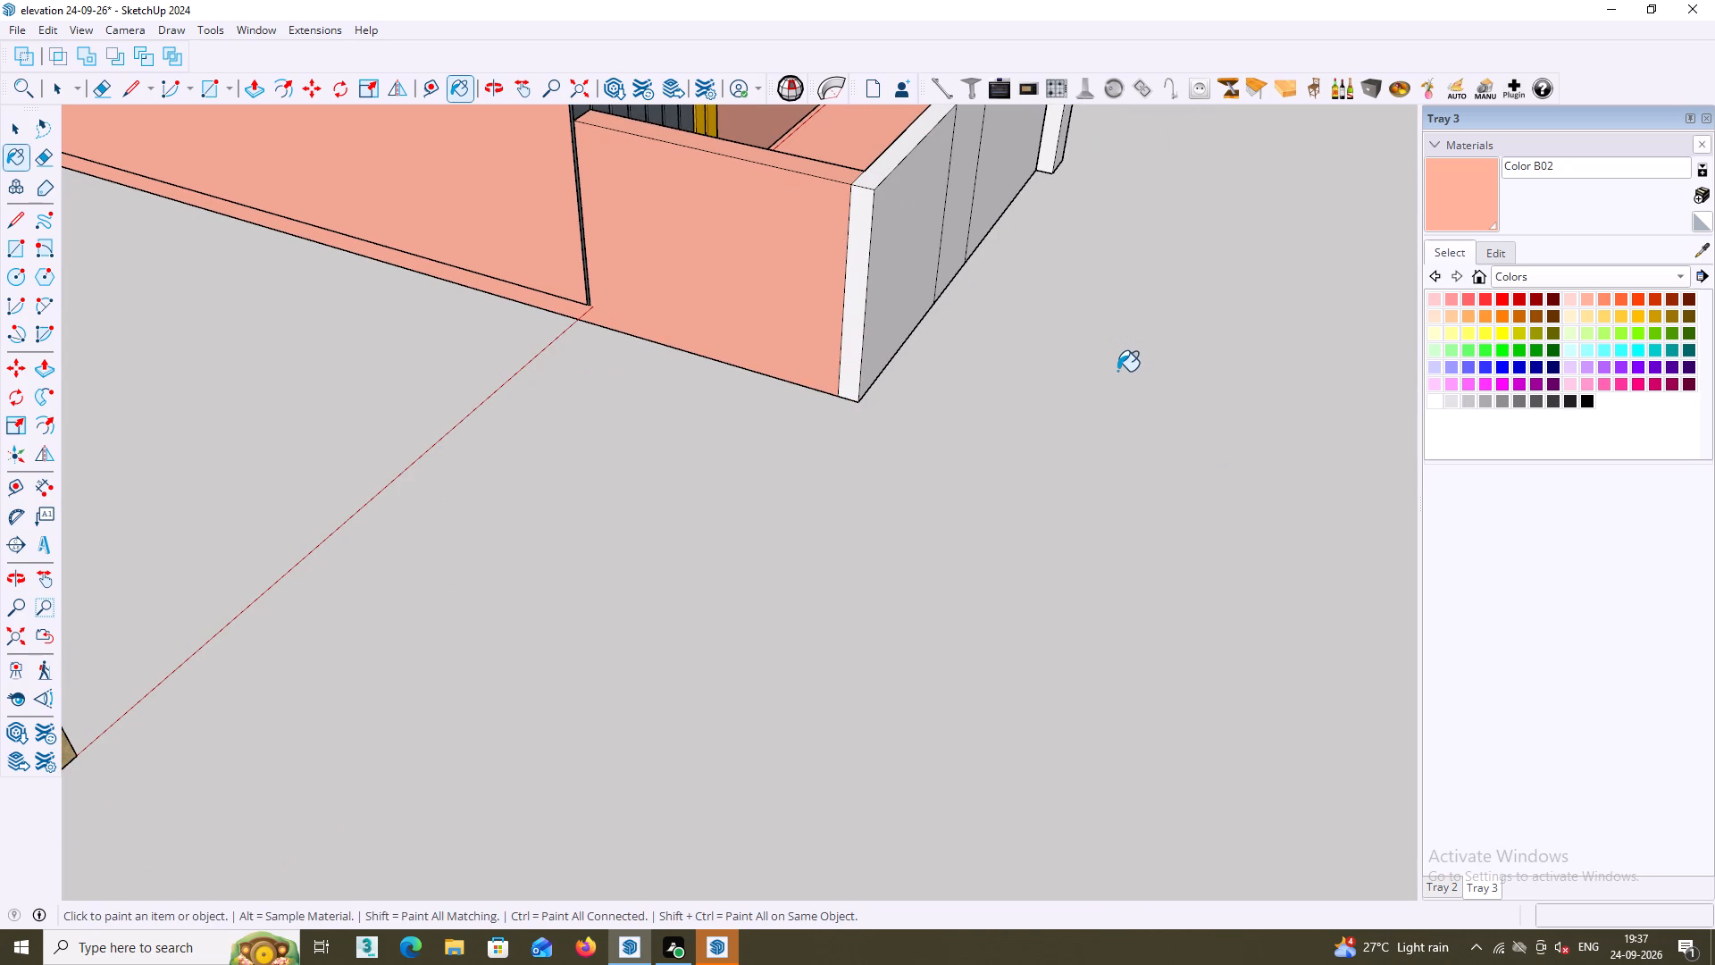
pyautogui.moveTo(1098, 373); pyautogui.dragTo(1067, 371, button='middle')
pyautogui.keyDown('shift'); pyautogui.moveTo(1076, 378); pyautogui.dragTo(916, 560, button='middle'); pyautogui.keyUp('shift')
pyautogui.moveTo(918, 515); pyautogui.dragTo(868, 453, button='middle')
pyautogui.scroll(-1, 903, 481)
pyautogui.press('space')
pyautogui.click(844, 408)
pyautogui.press('p')
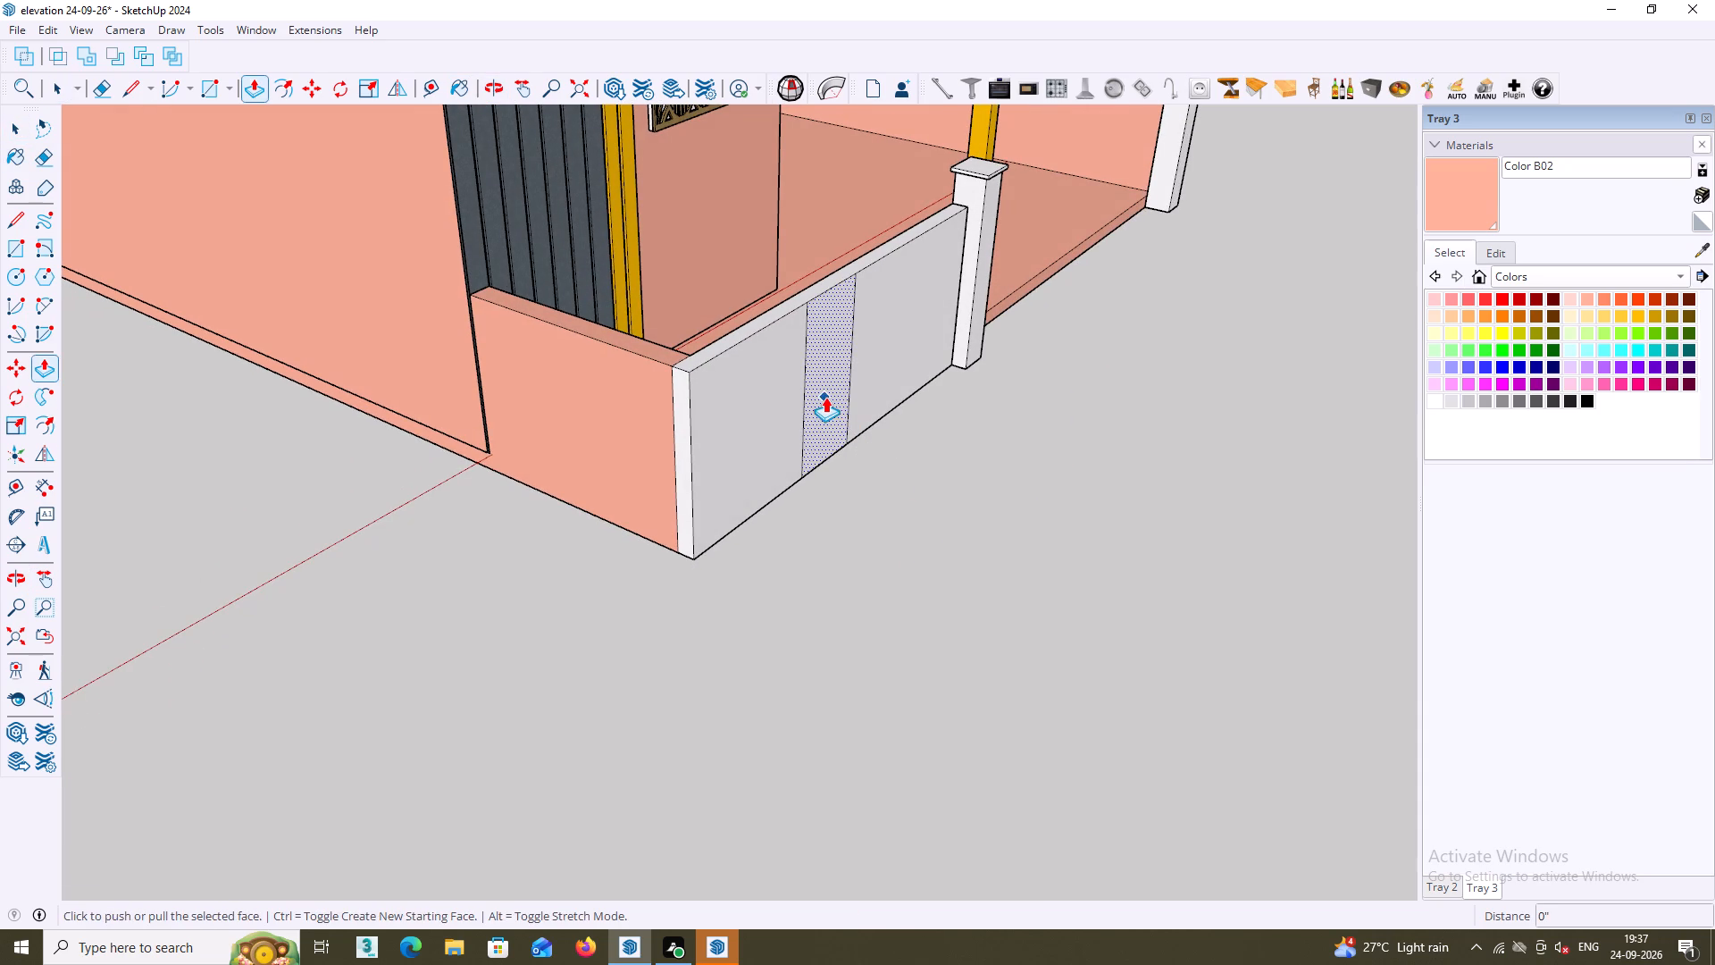
pyautogui.click(825, 397)
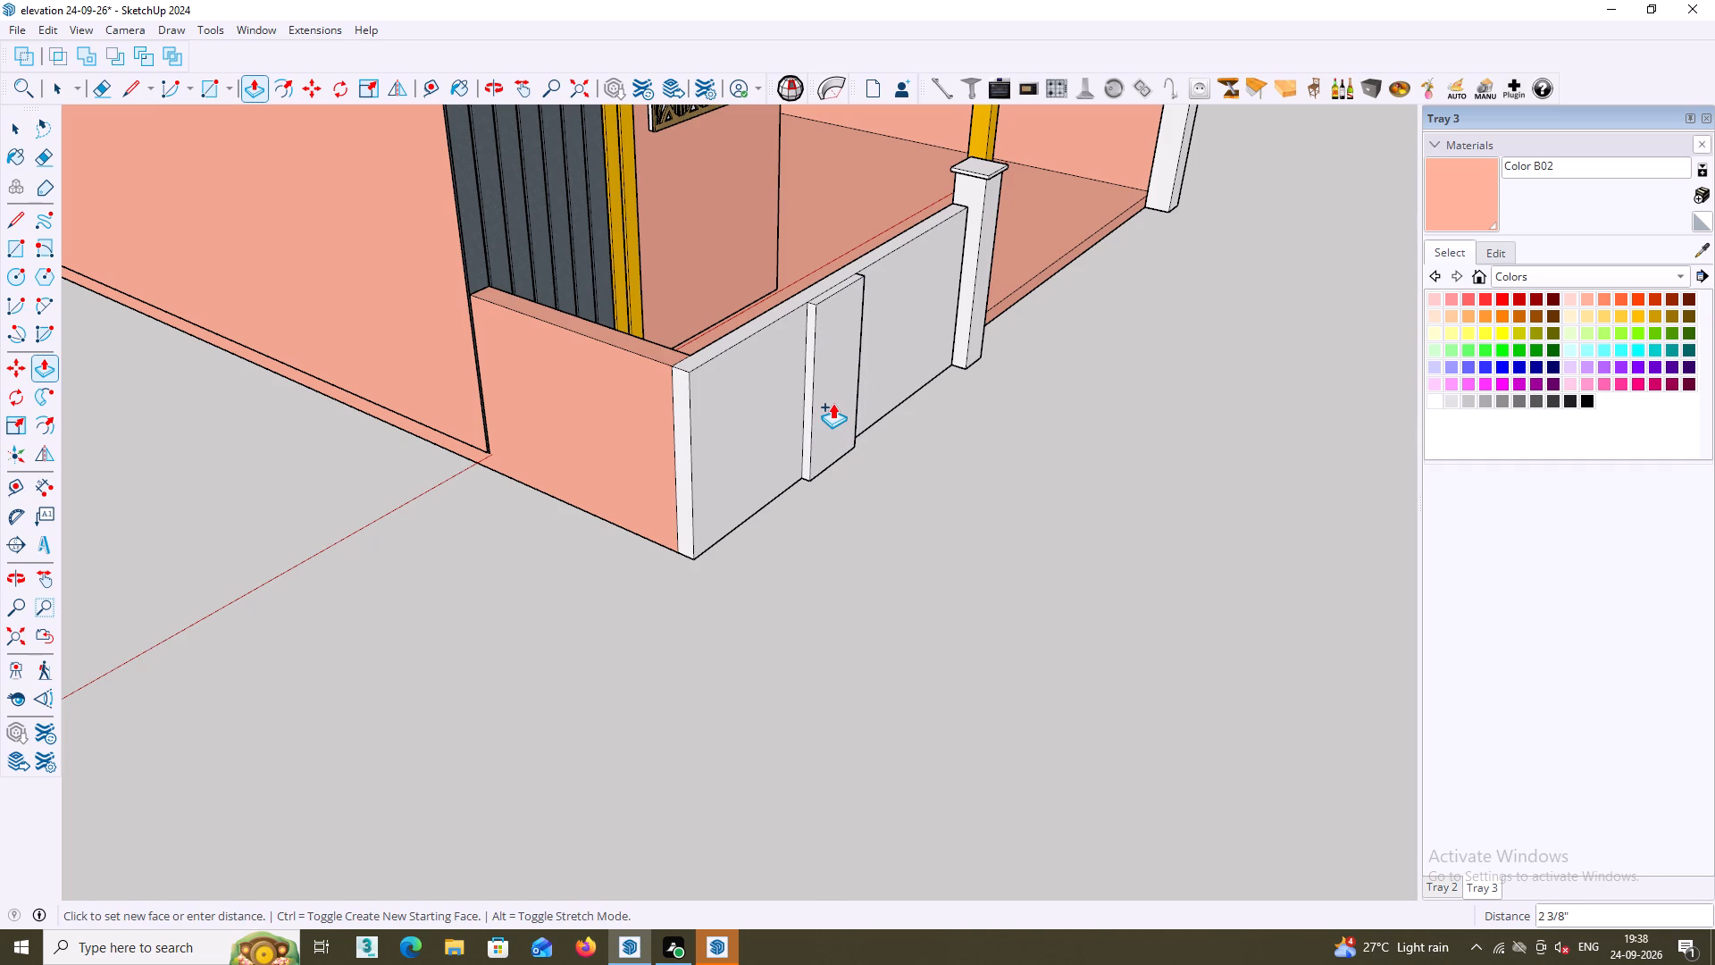
pyautogui.click(832, 403)
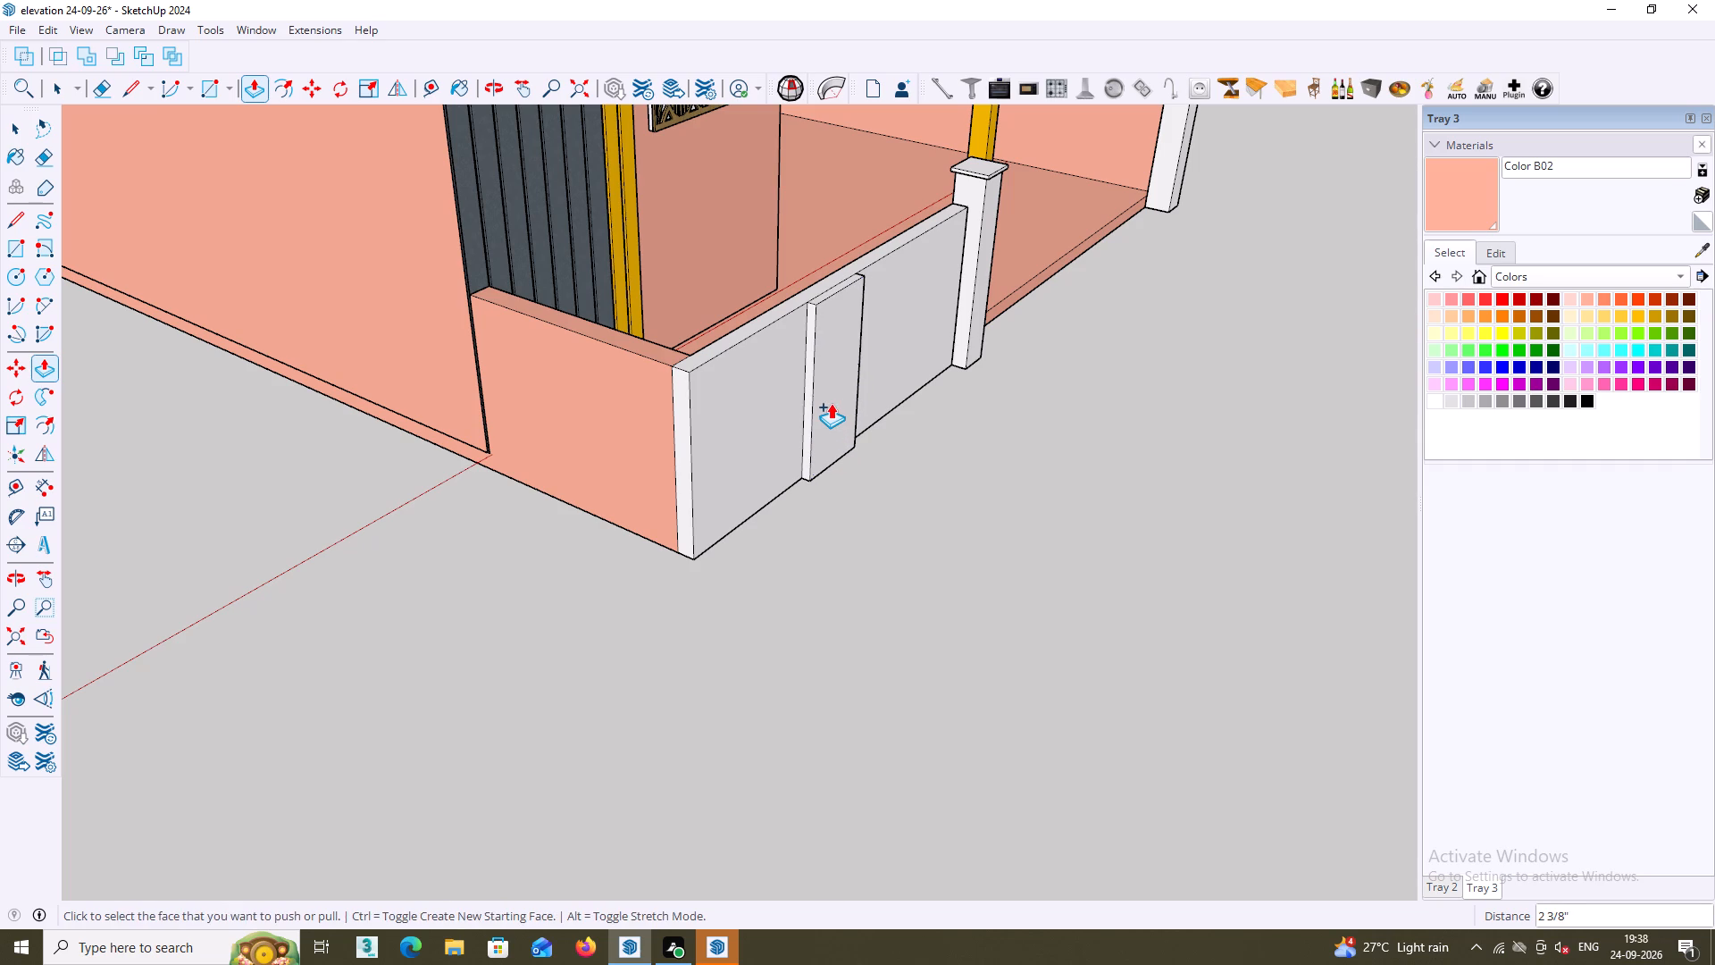
# Draw a full-height rectangle about 1' 10 15/16" by 3' 10 1/2" on the parapet's outer face, against the capped porch post.
pyautogui.moveTo(859, 484); pyautogui.dragTo(771, 484, button='middle')
pyautogui.moveTo(777, 508); pyautogui.dragTo(566, 516, button='middle')
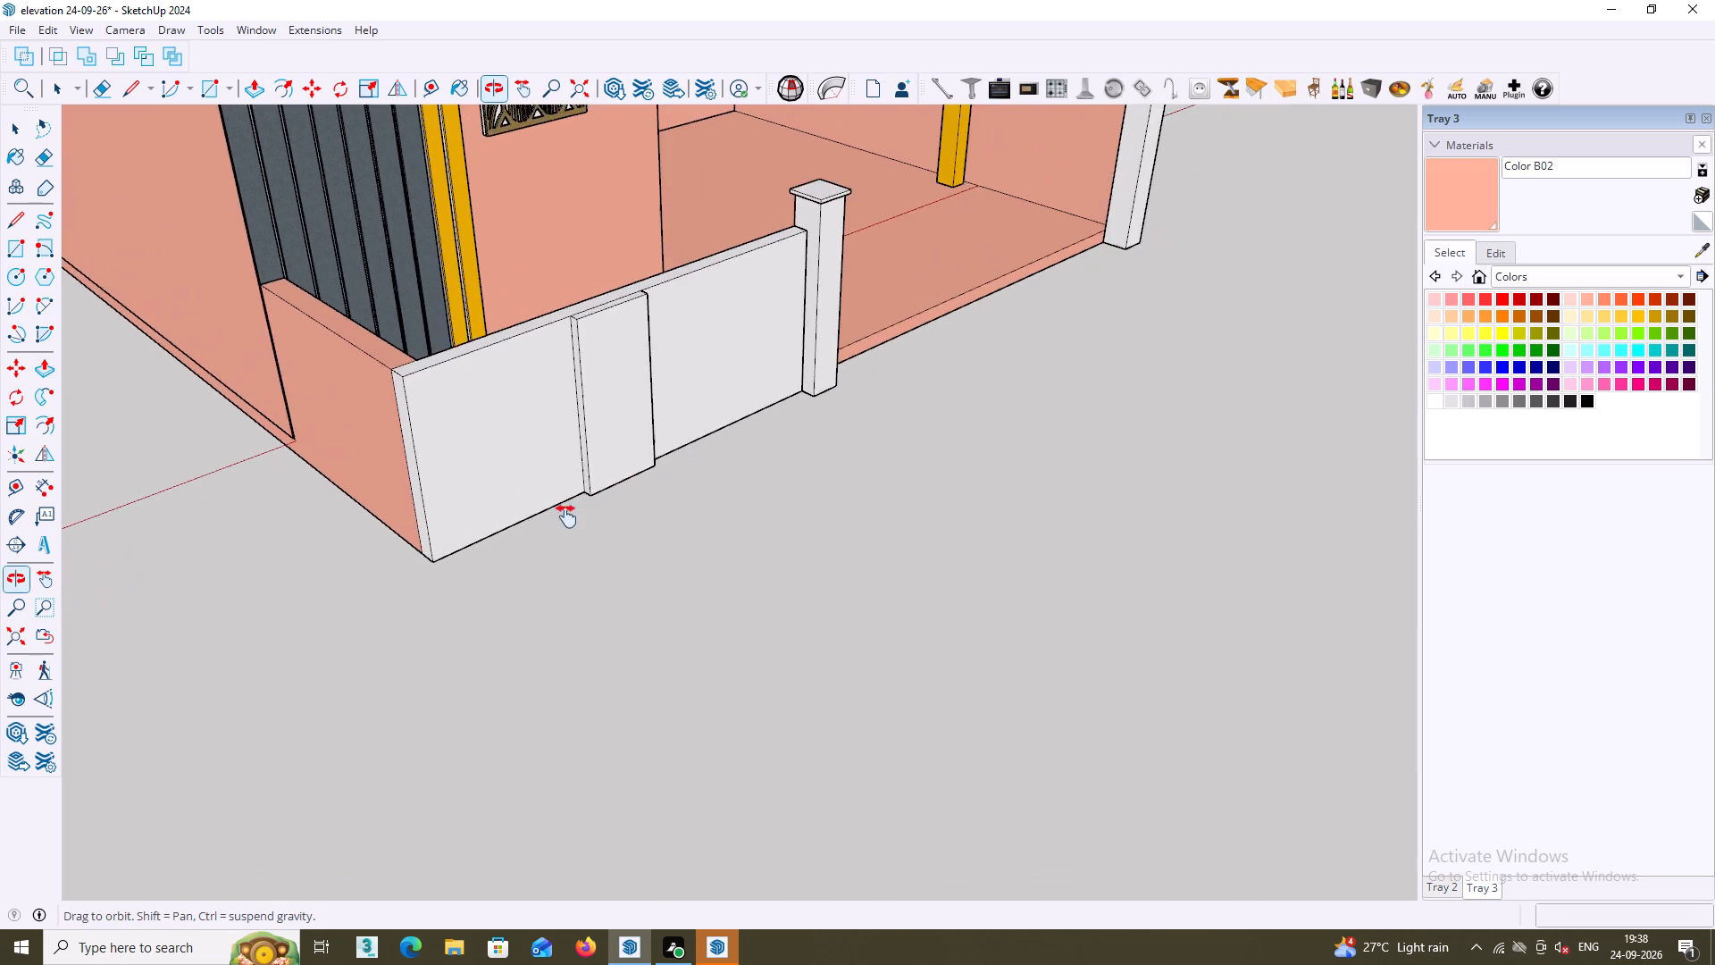
pyautogui.moveTo(566, 516); pyautogui.dragTo(519, 561, button='middle')
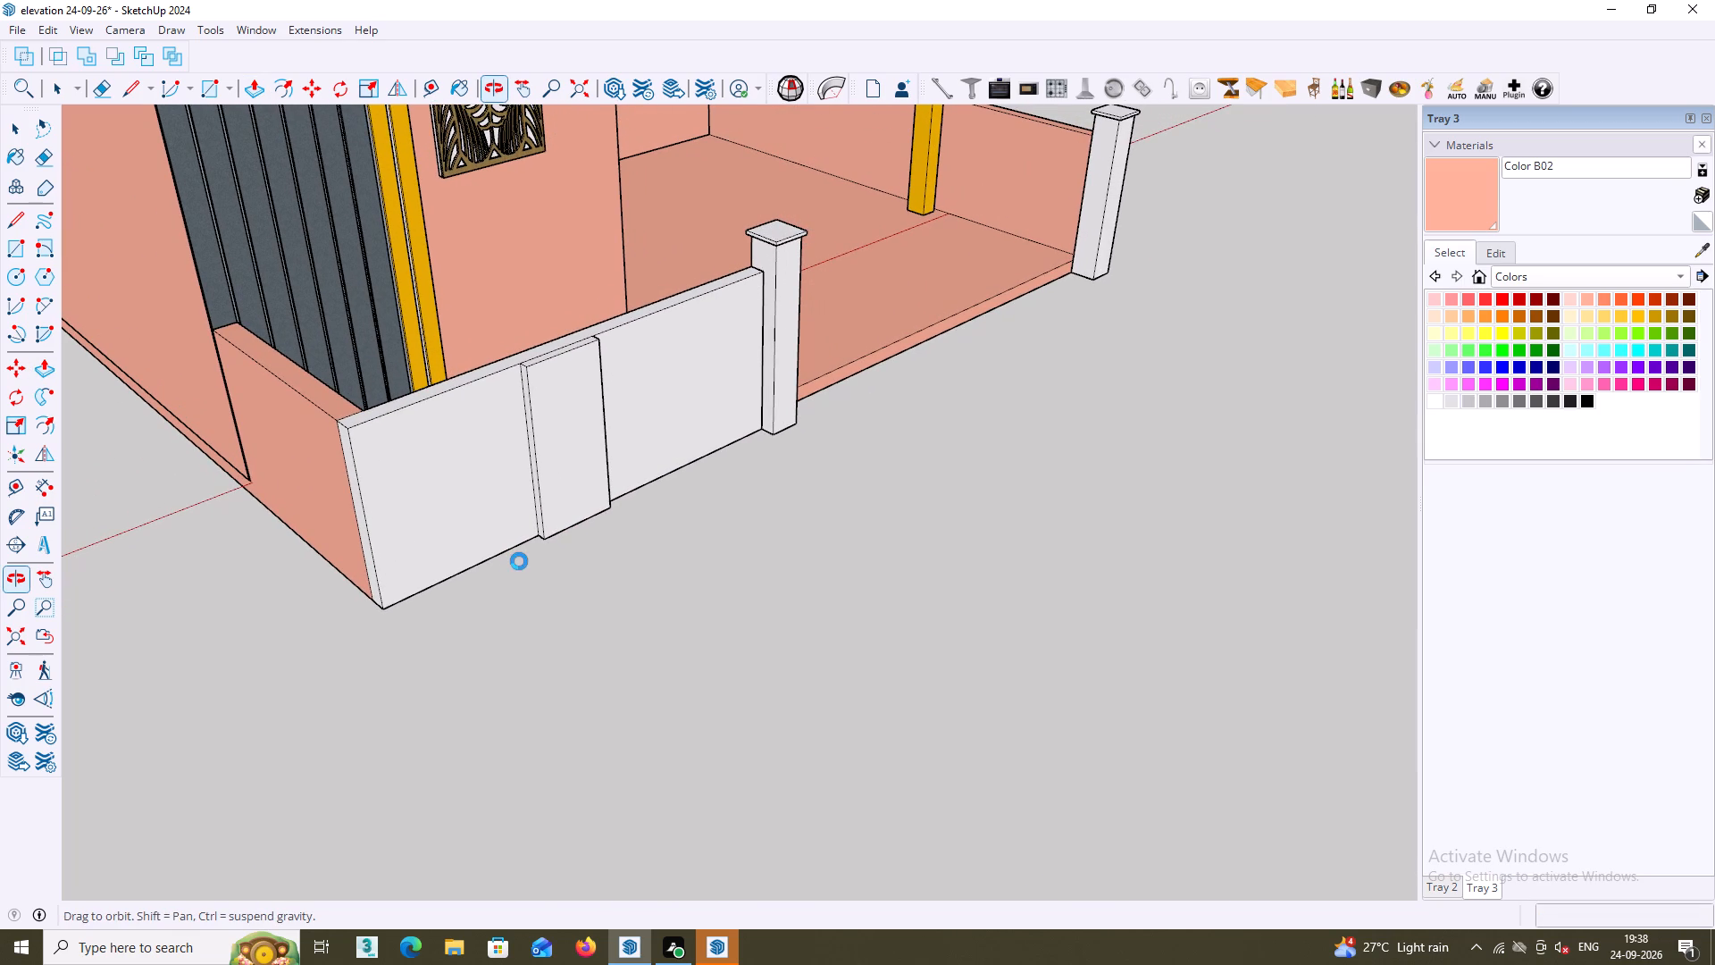
pyautogui.moveTo(519, 561); pyautogui.dragTo(491, 555, button='middle')
pyautogui.moveTo(609, 602); pyautogui.dragTo(615, 739, button='middle')
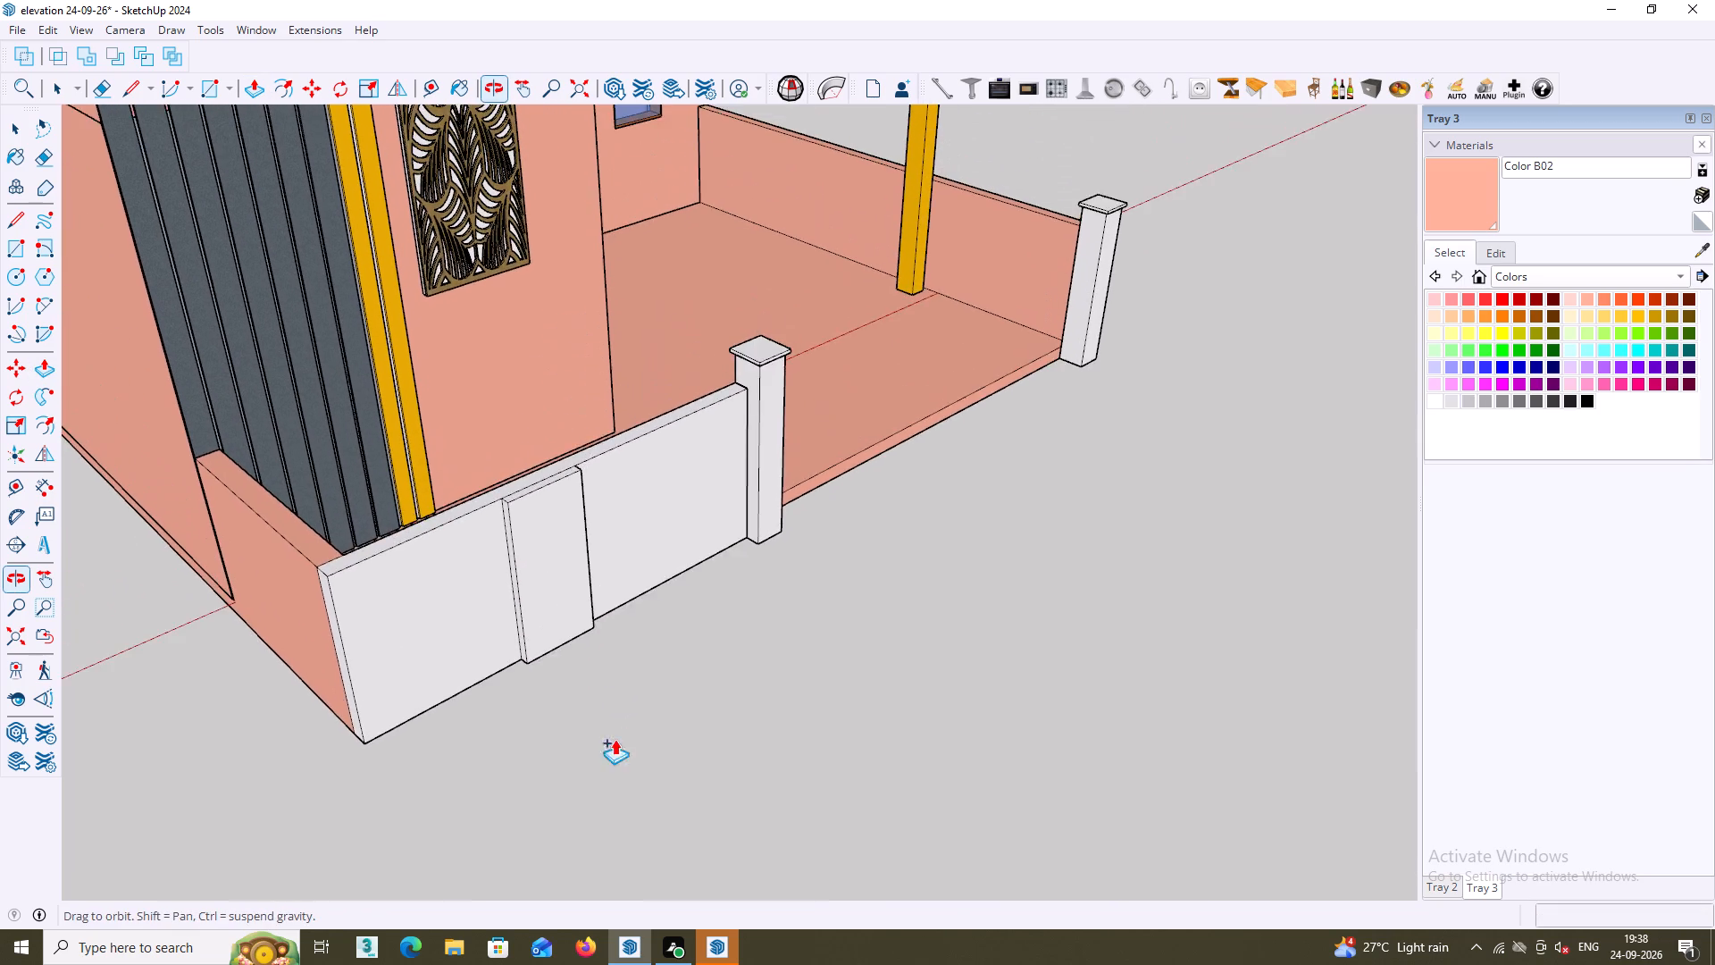
pyautogui.moveTo(615, 739); pyautogui.dragTo(616, 743, button='middle')
pyautogui.moveTo(630, 709); pyautogui.dragTo(604, 667, button='middle')
pyautogui.press('r')
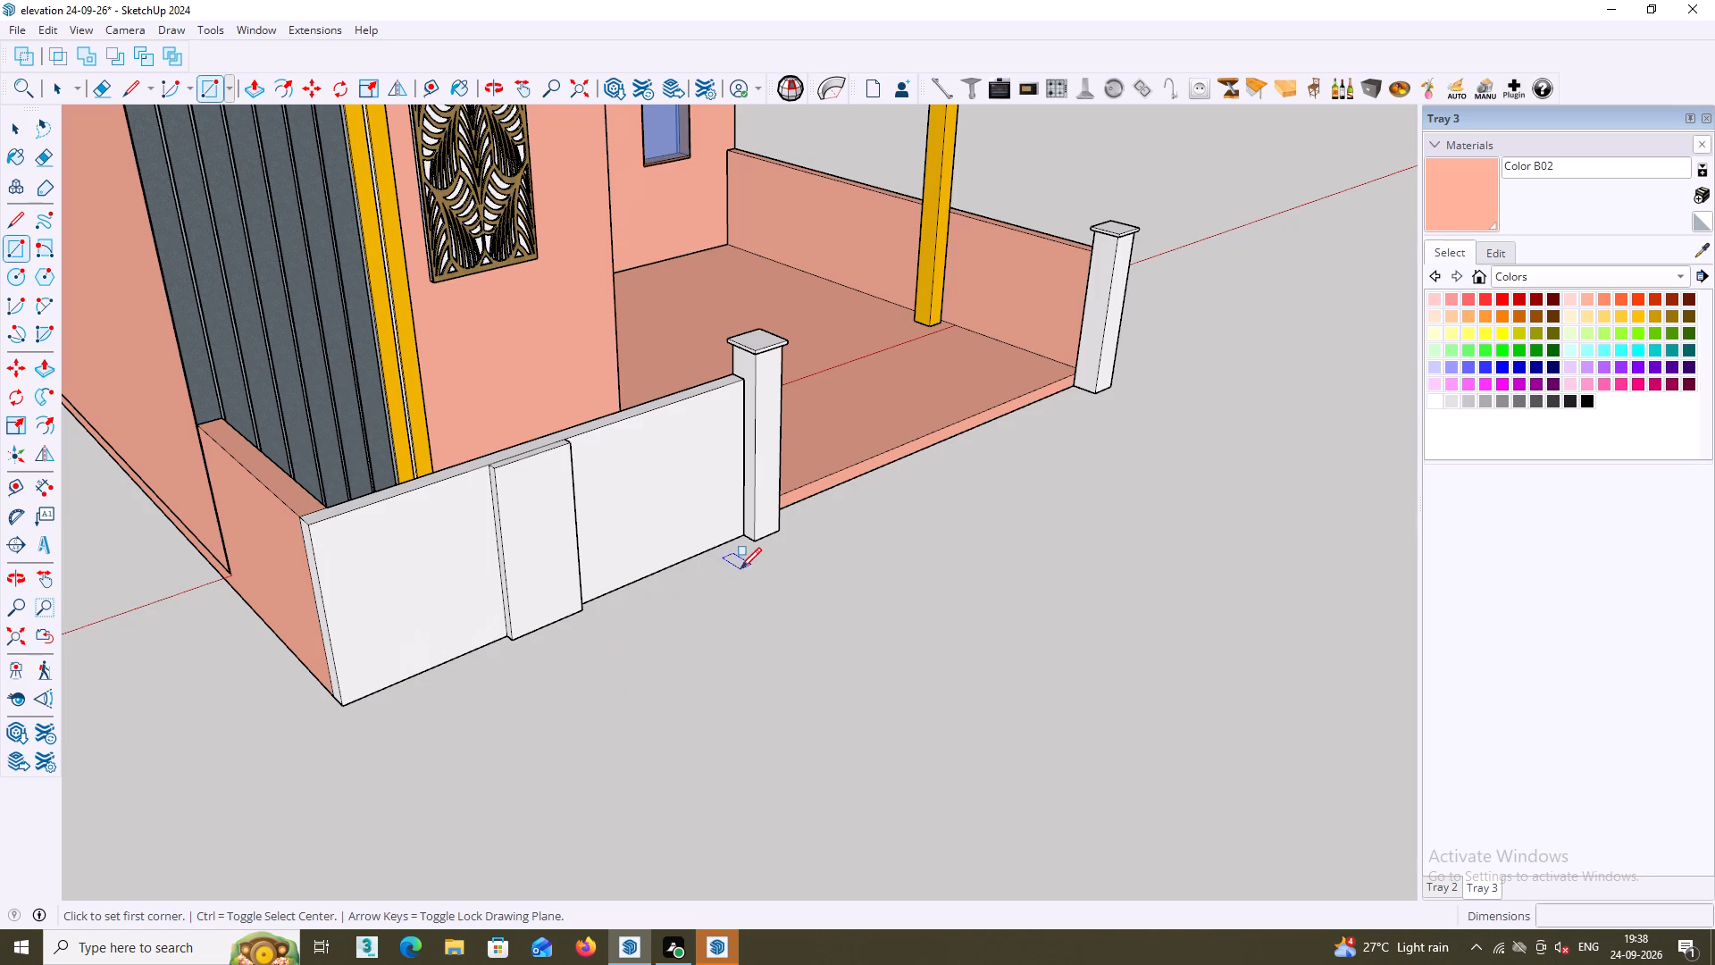
pyautogui.moveTo(741, 563); pyautogui.dragTo(717, 575, button='middle')
pyautogui.scroll(4, 735, 562)
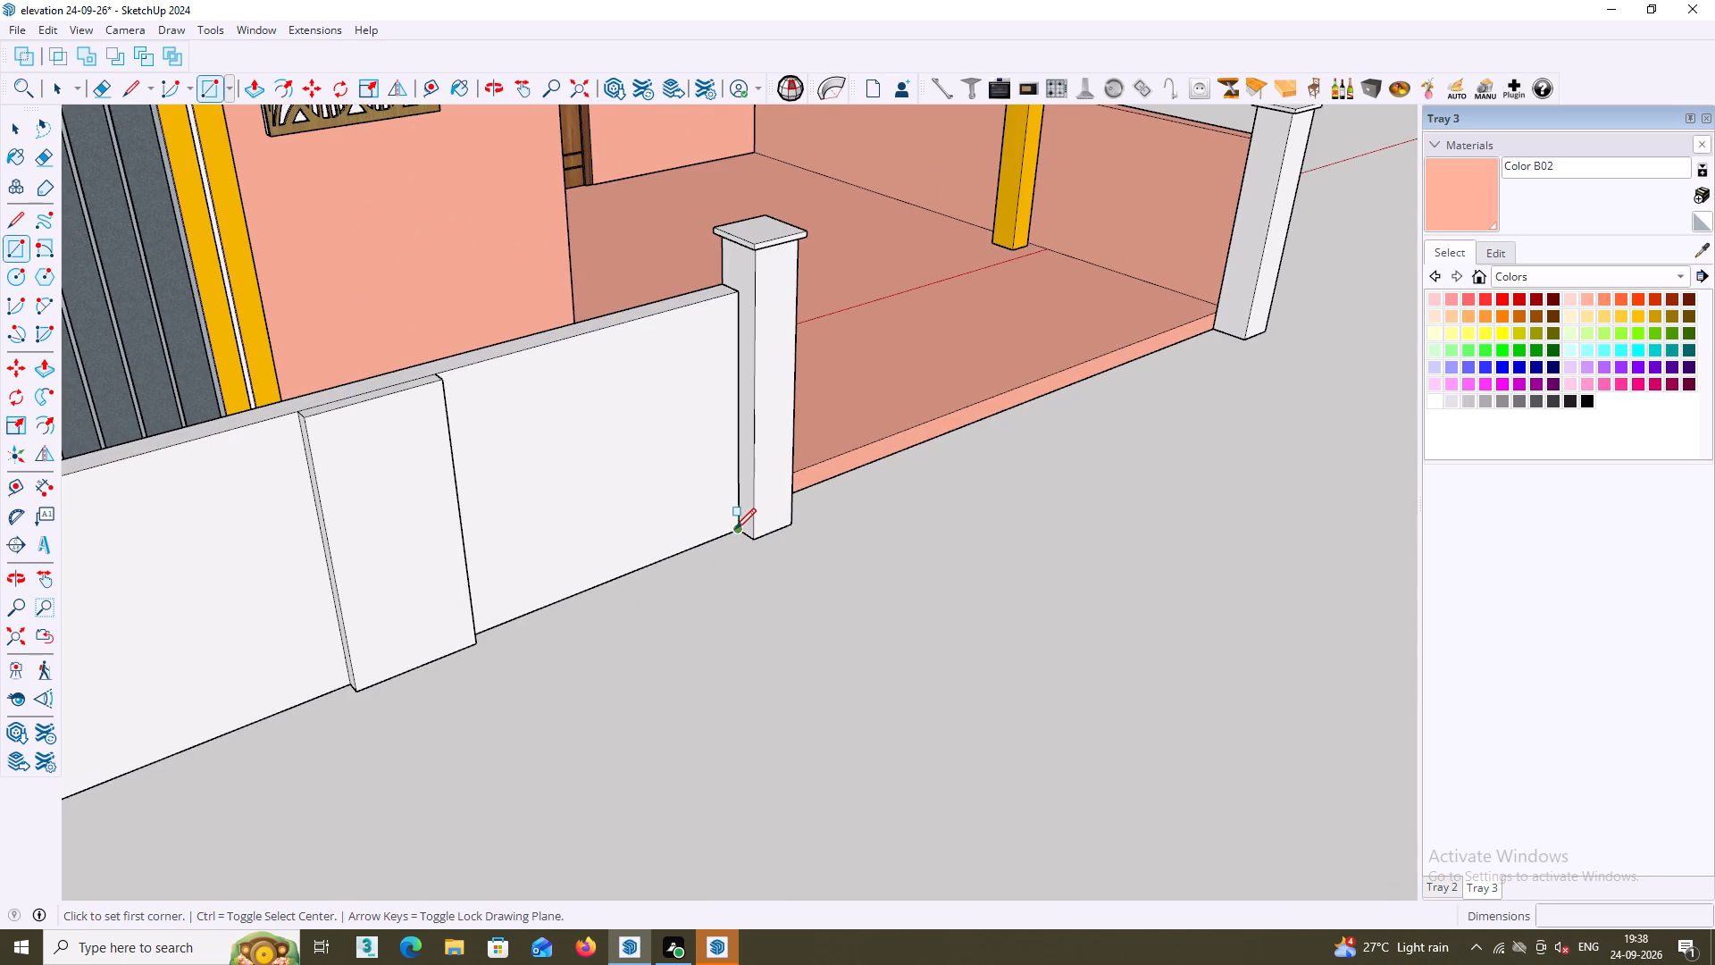
pyautogui.click(735, 529)
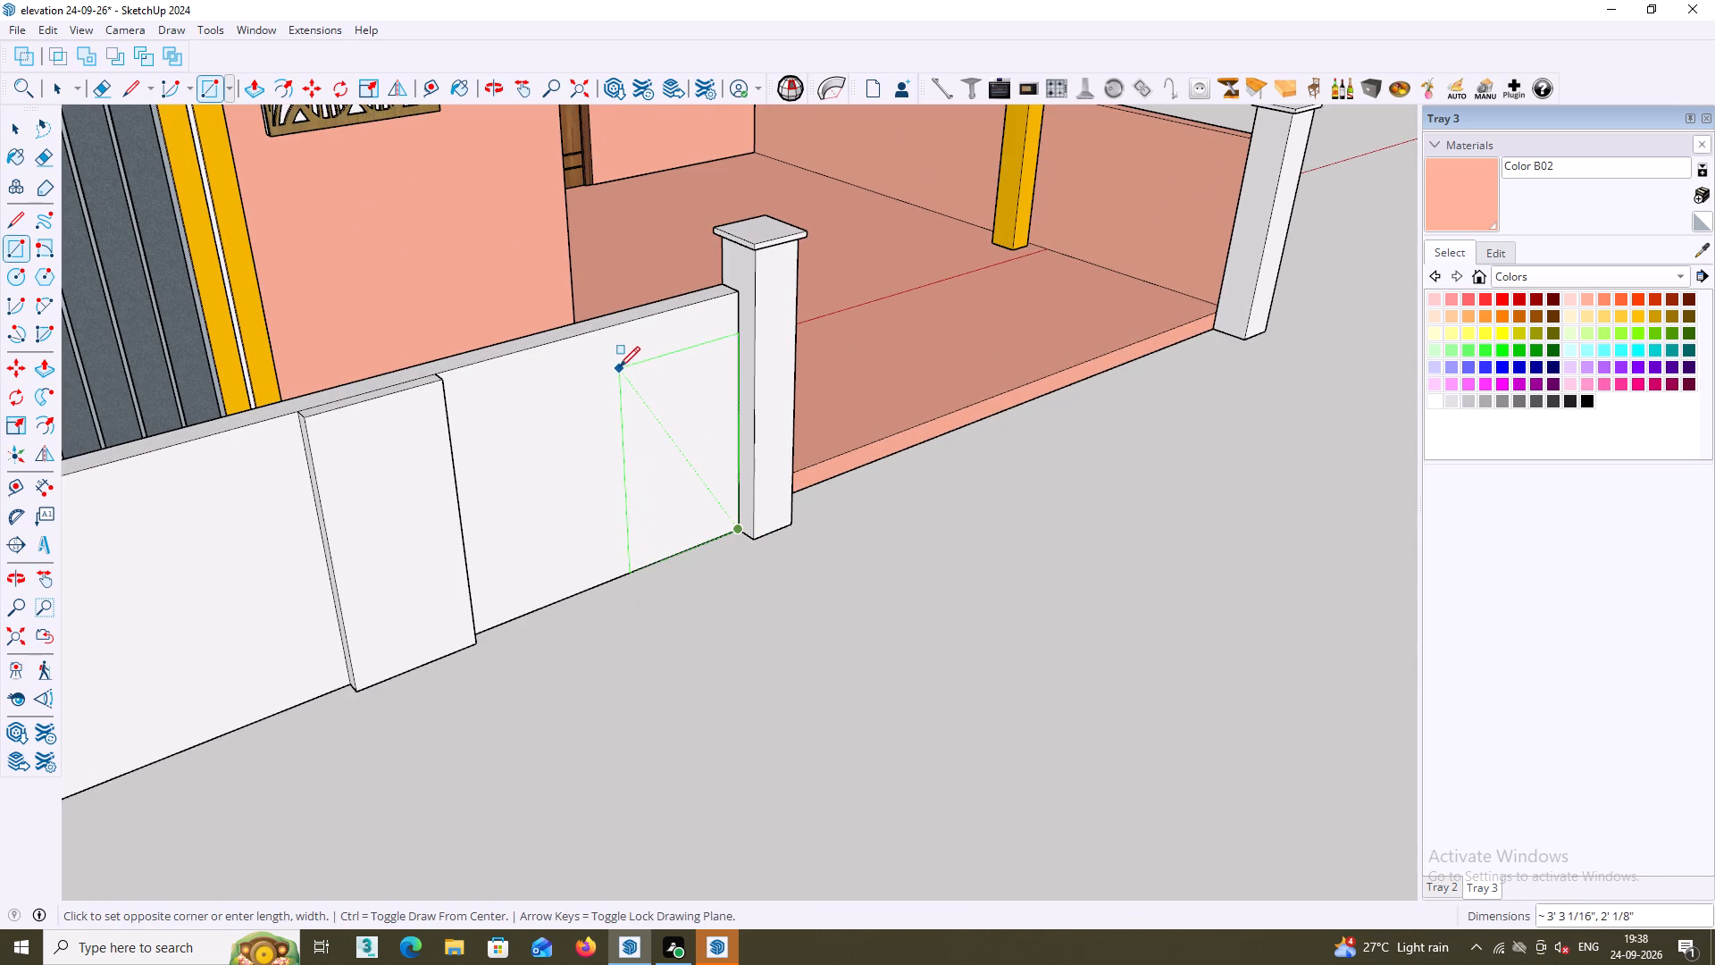
pyautogui.doubleClick(623, 321)
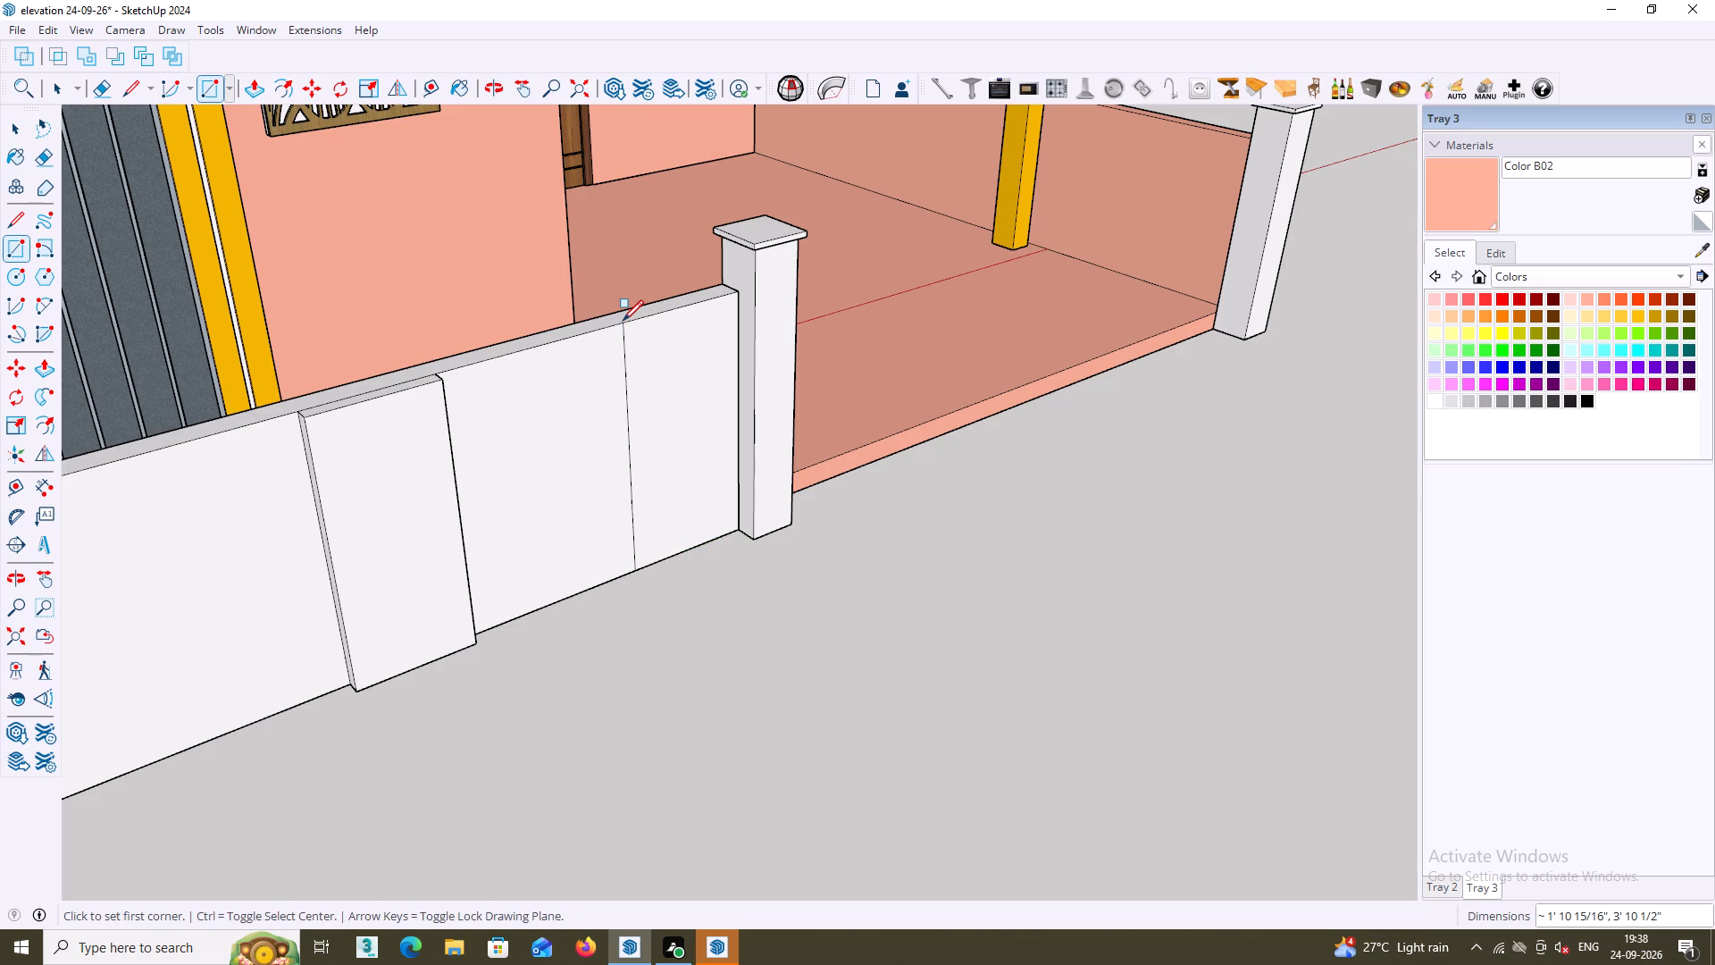
pyautogui.press('space')
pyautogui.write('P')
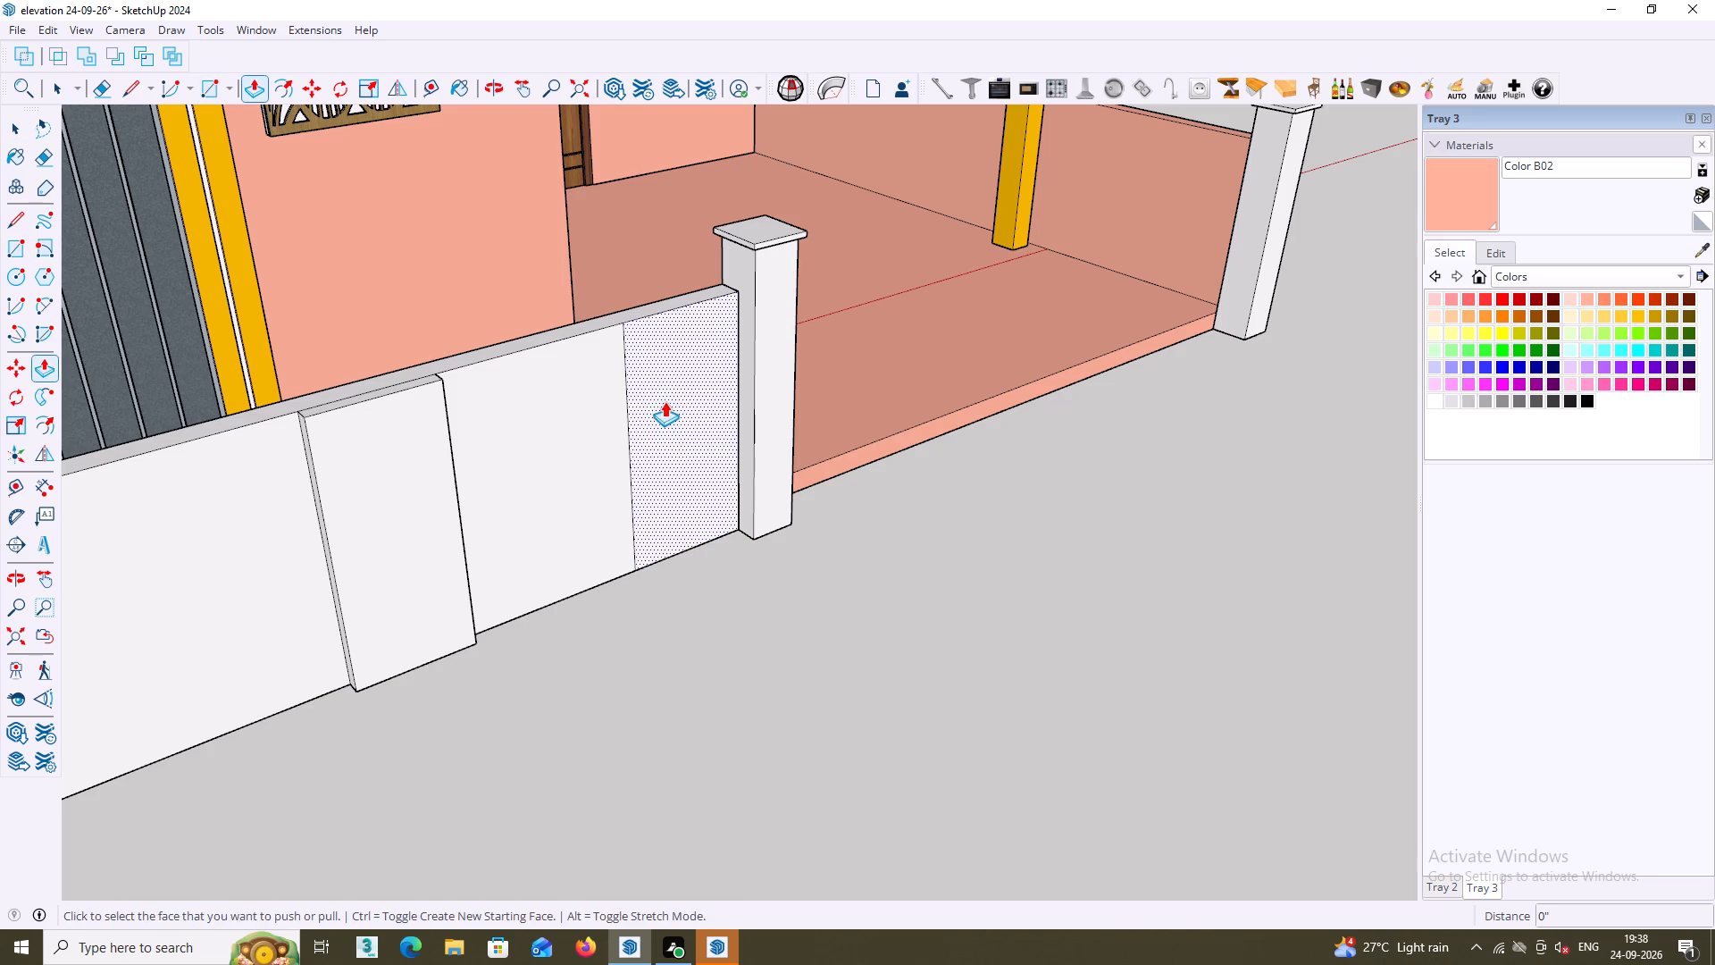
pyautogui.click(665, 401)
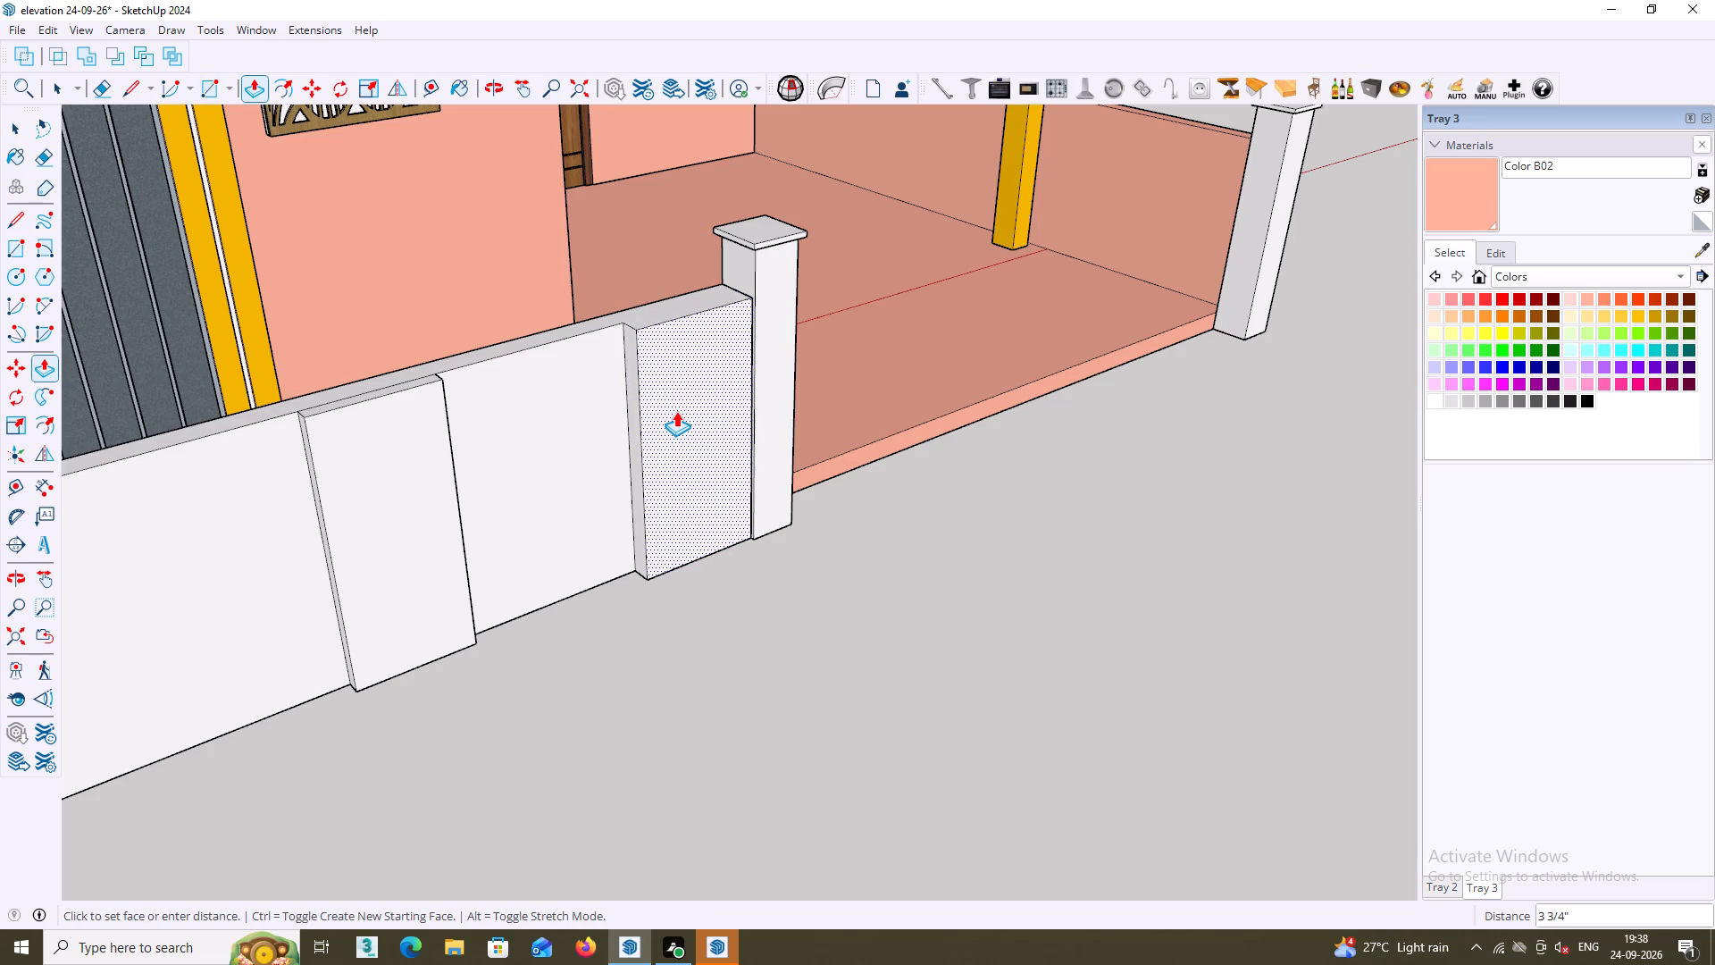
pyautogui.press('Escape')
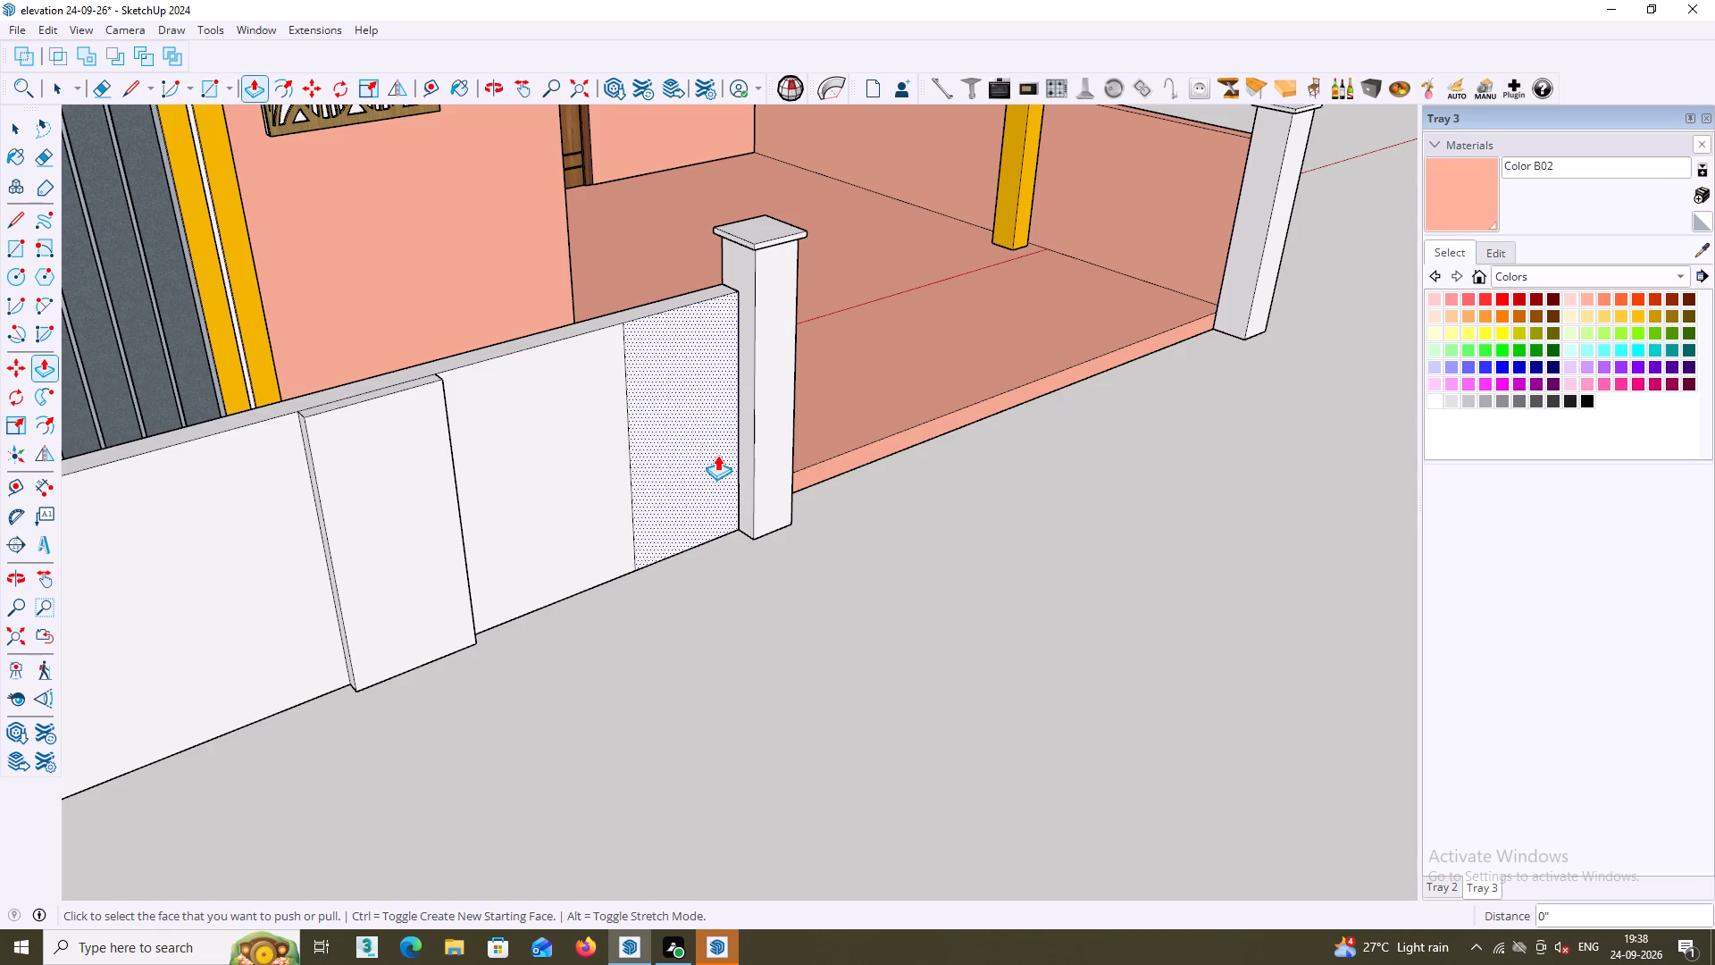
# Draw a rectangle about 1' 10 15/16" by 9 3/4" across the top of the parapet panel beside the capped porch post.
pyautogui.press('r')
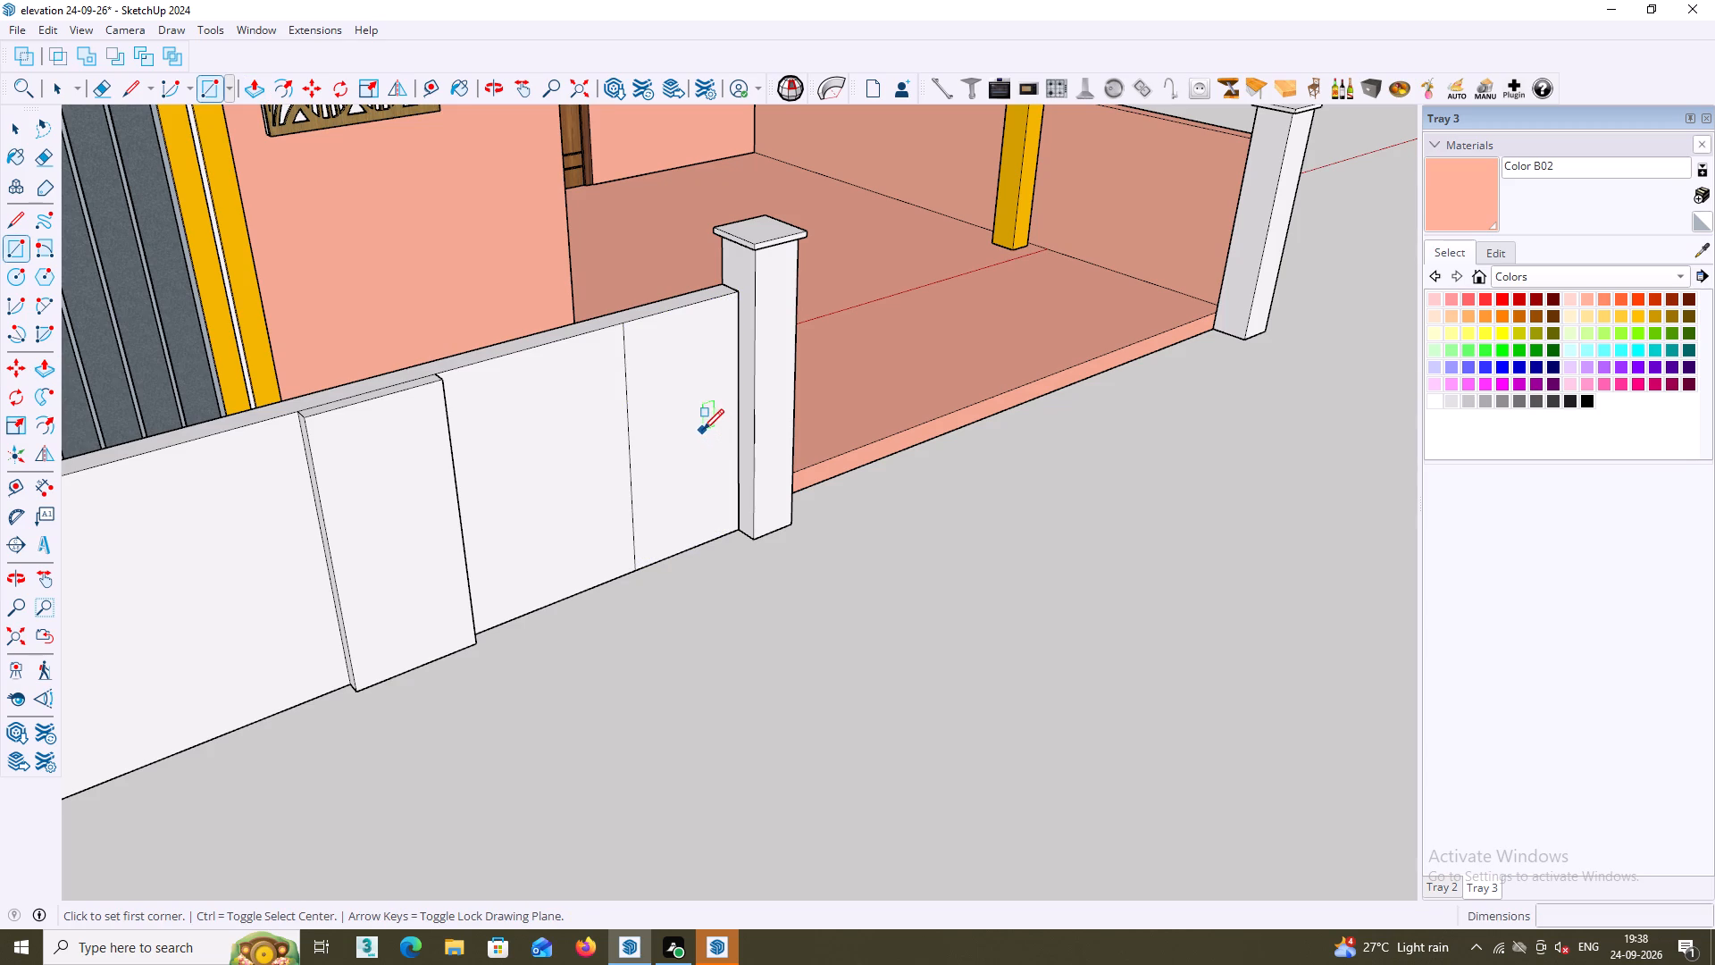
pyautogui.click(624, 323)
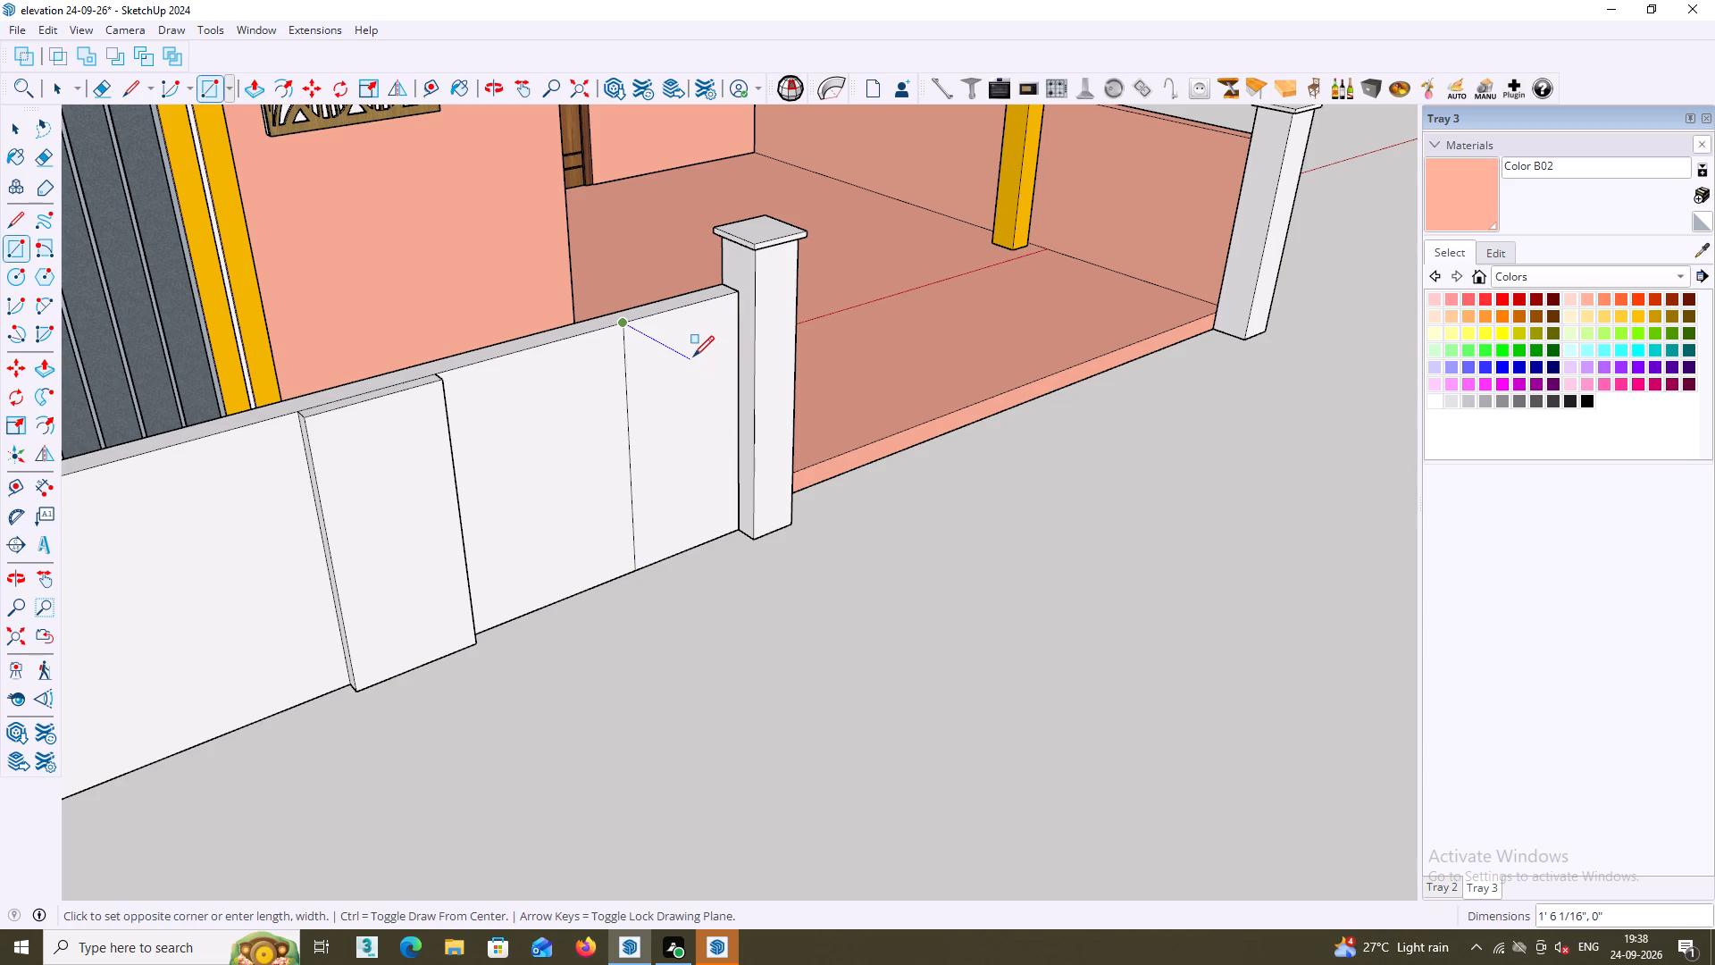
pyautogui.press('Left')
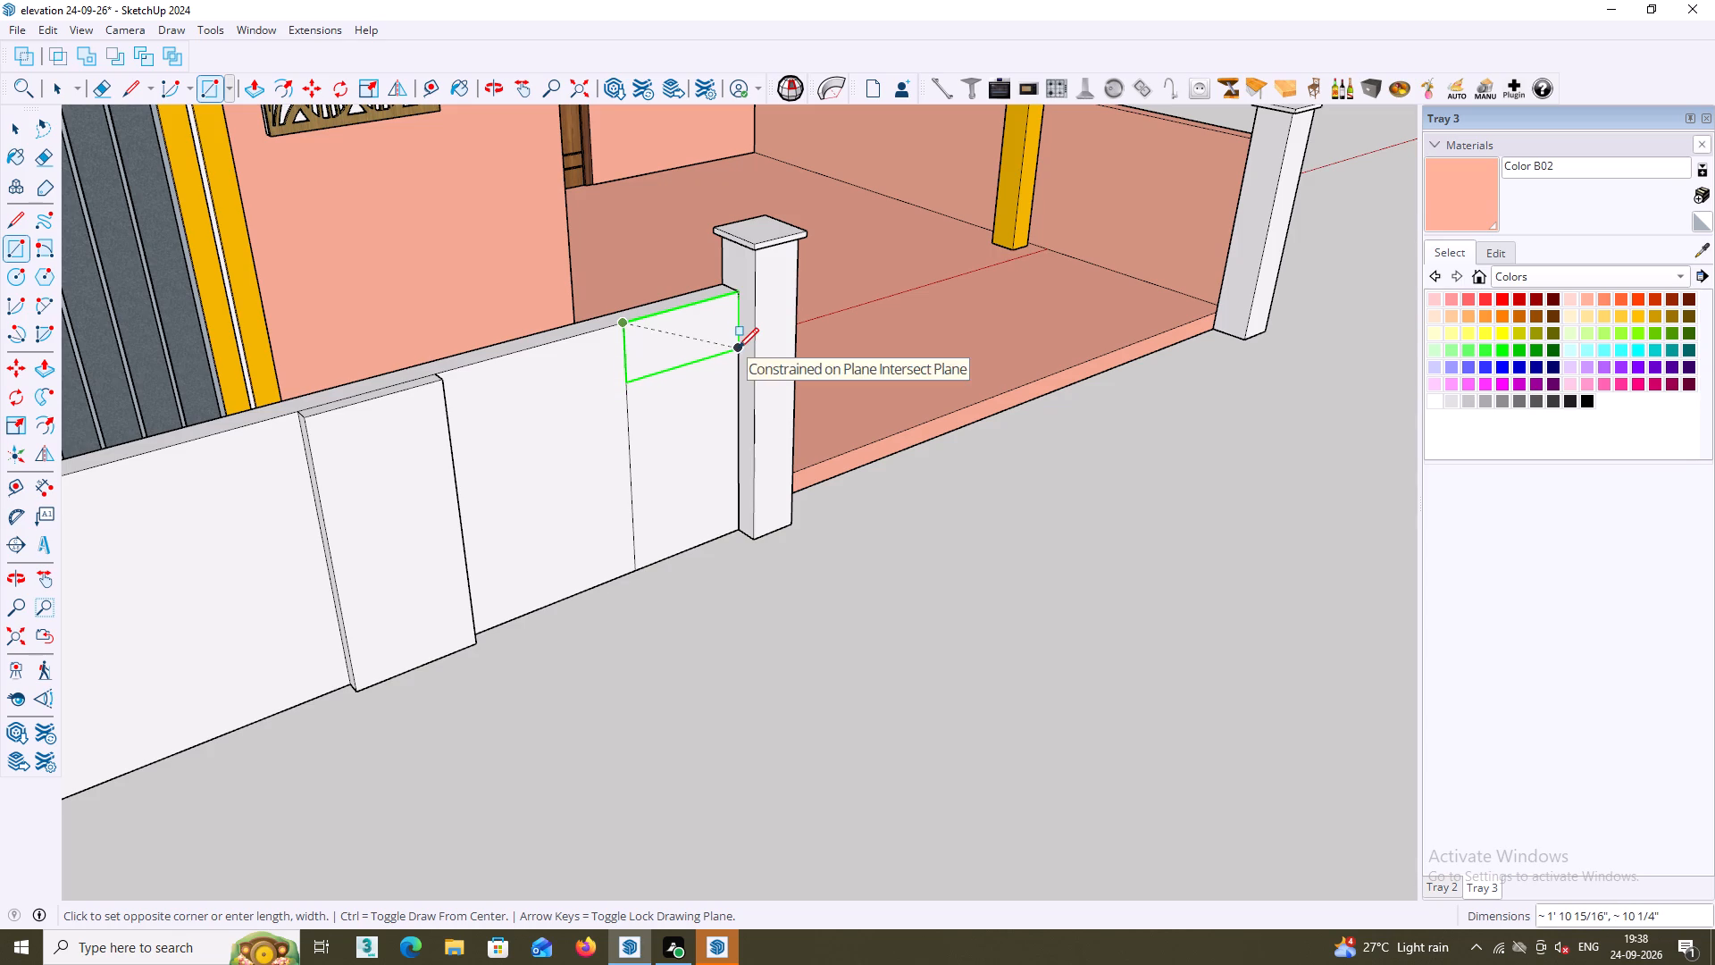
pyautogui.click(738, 346)
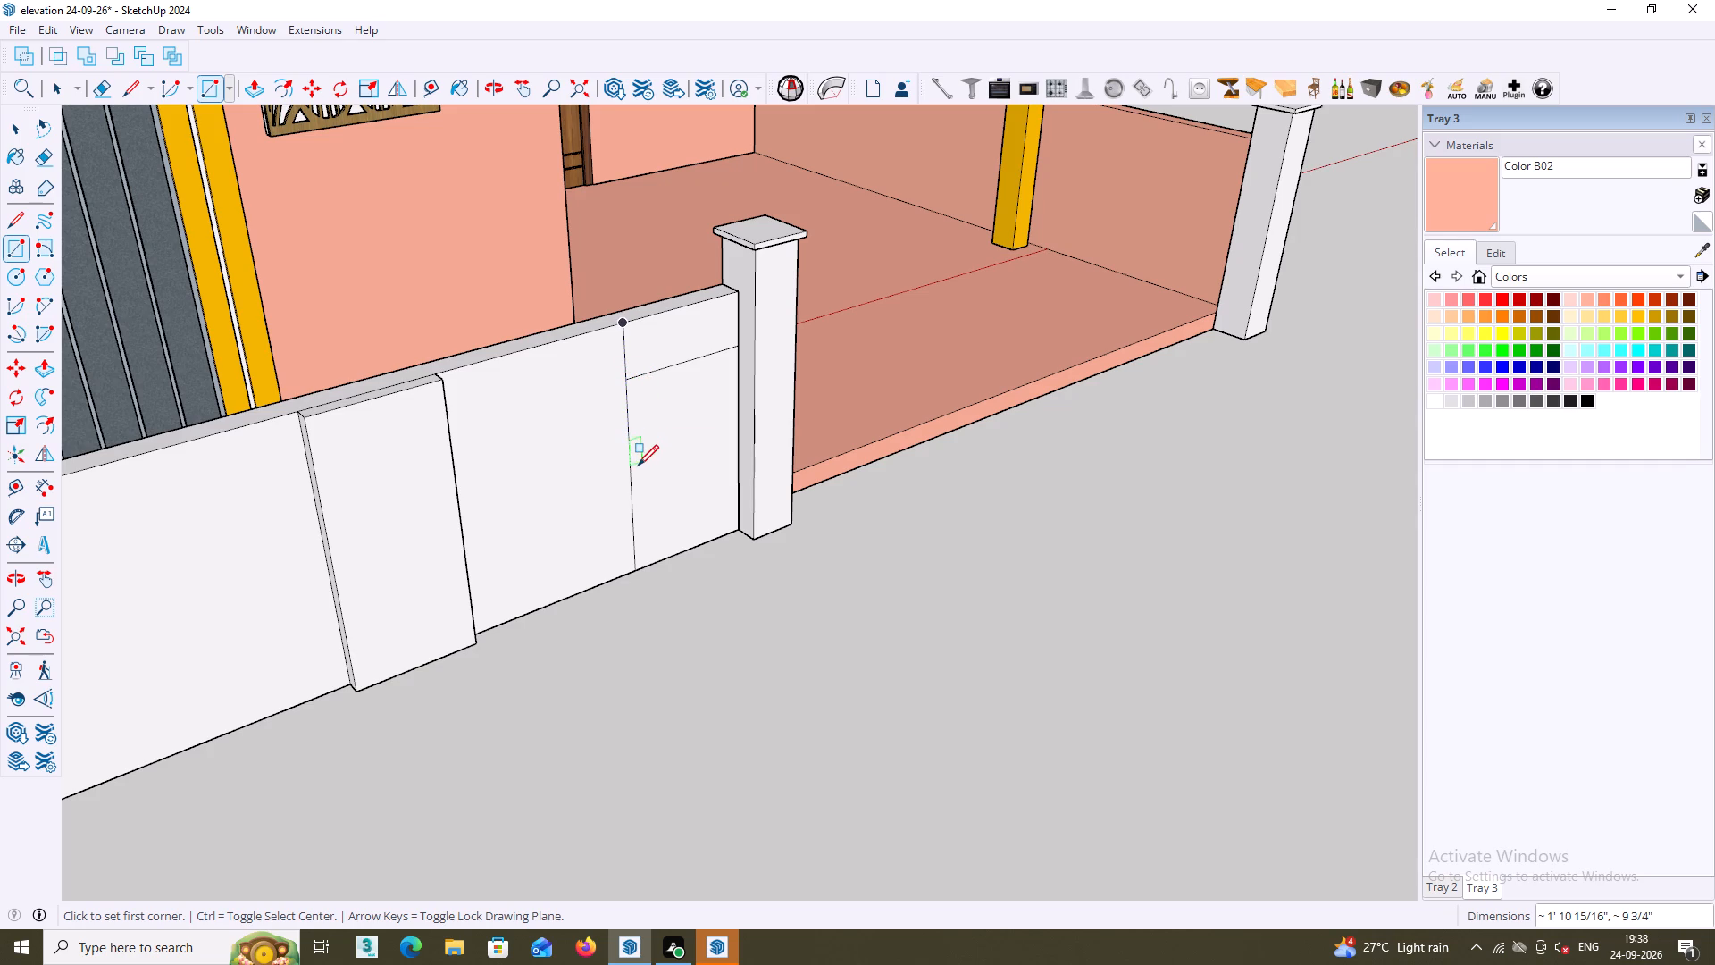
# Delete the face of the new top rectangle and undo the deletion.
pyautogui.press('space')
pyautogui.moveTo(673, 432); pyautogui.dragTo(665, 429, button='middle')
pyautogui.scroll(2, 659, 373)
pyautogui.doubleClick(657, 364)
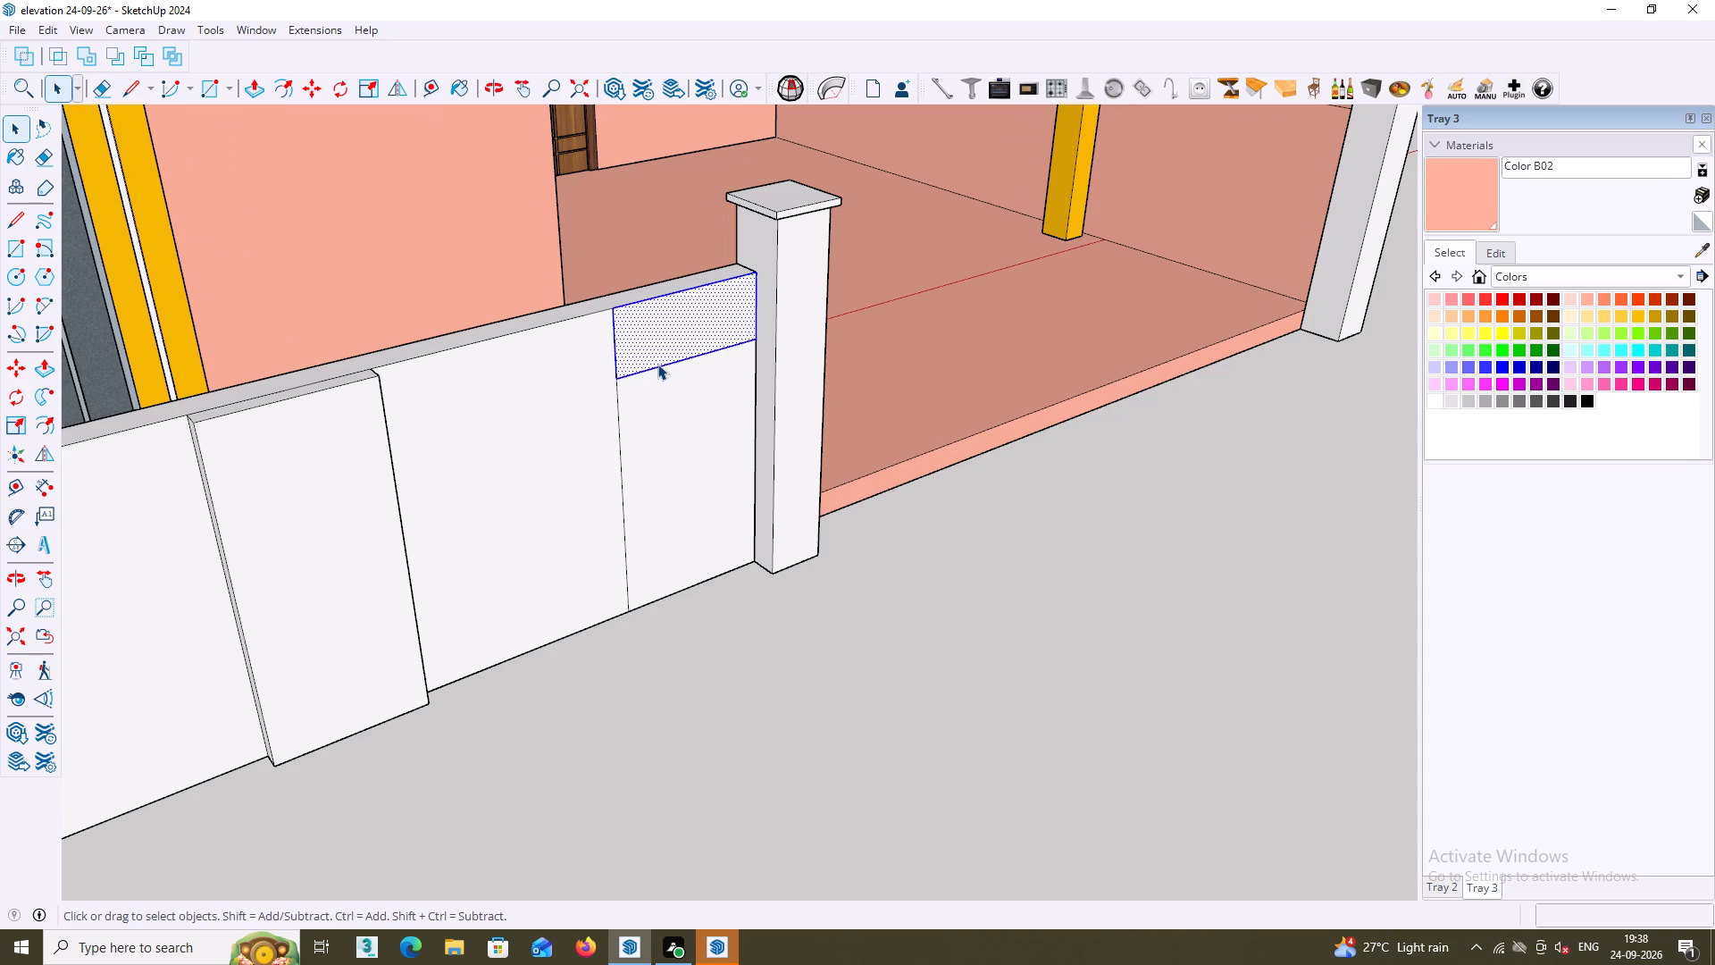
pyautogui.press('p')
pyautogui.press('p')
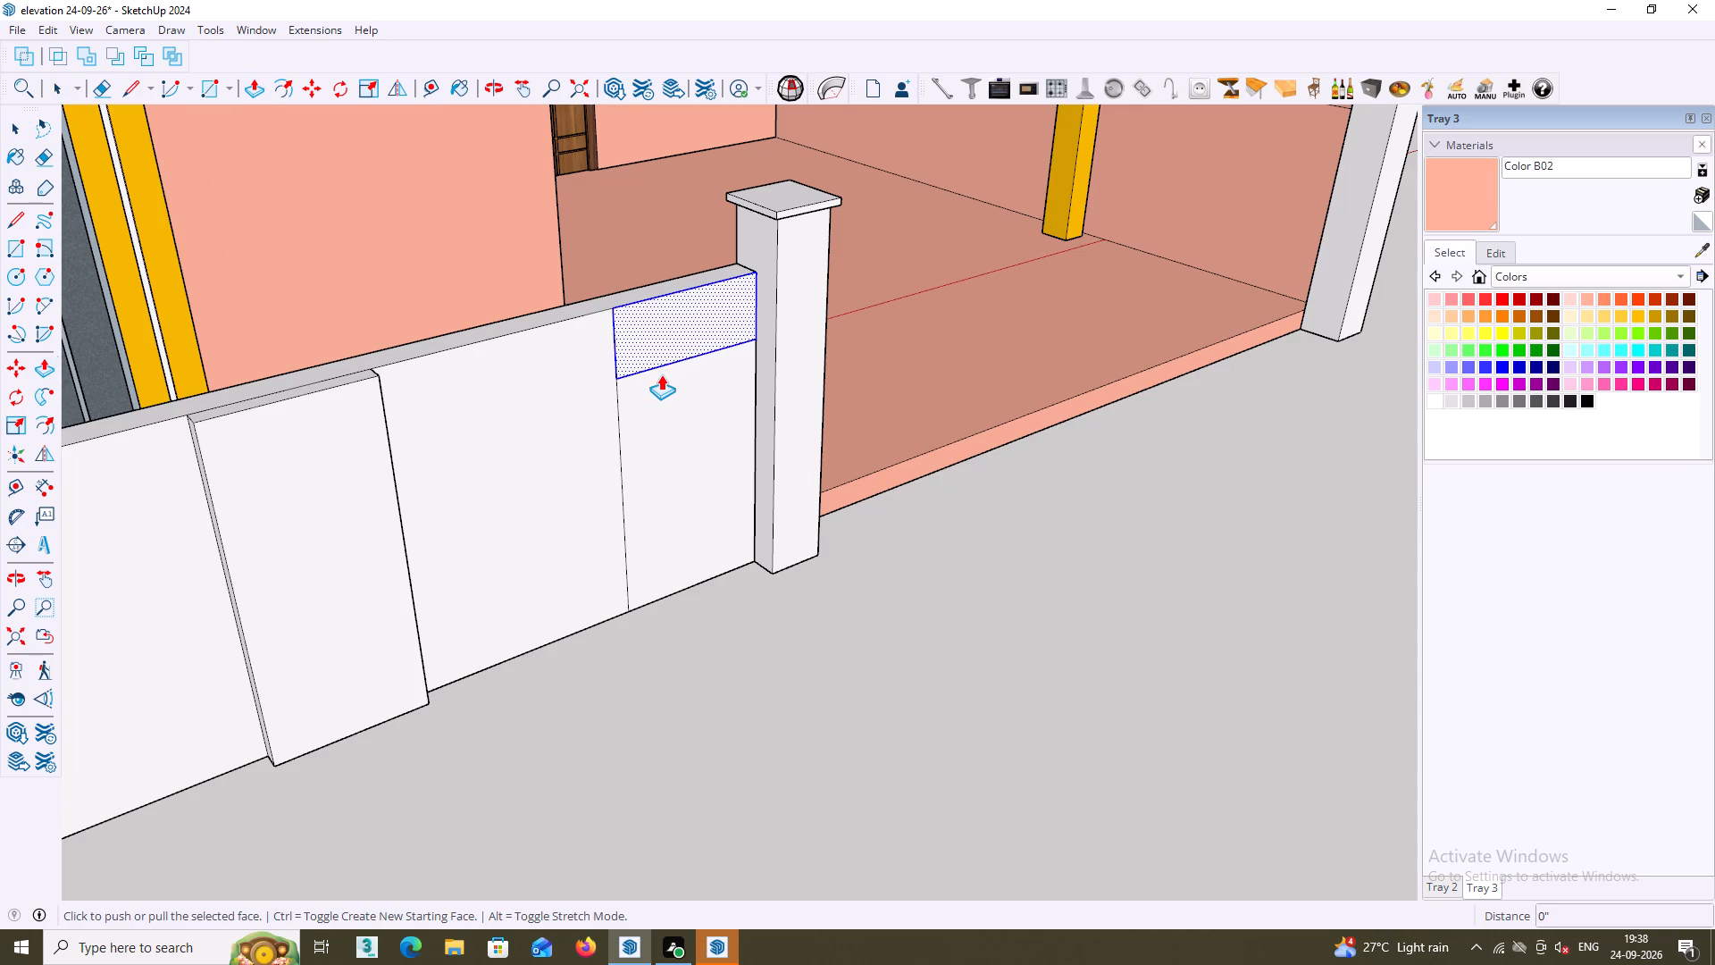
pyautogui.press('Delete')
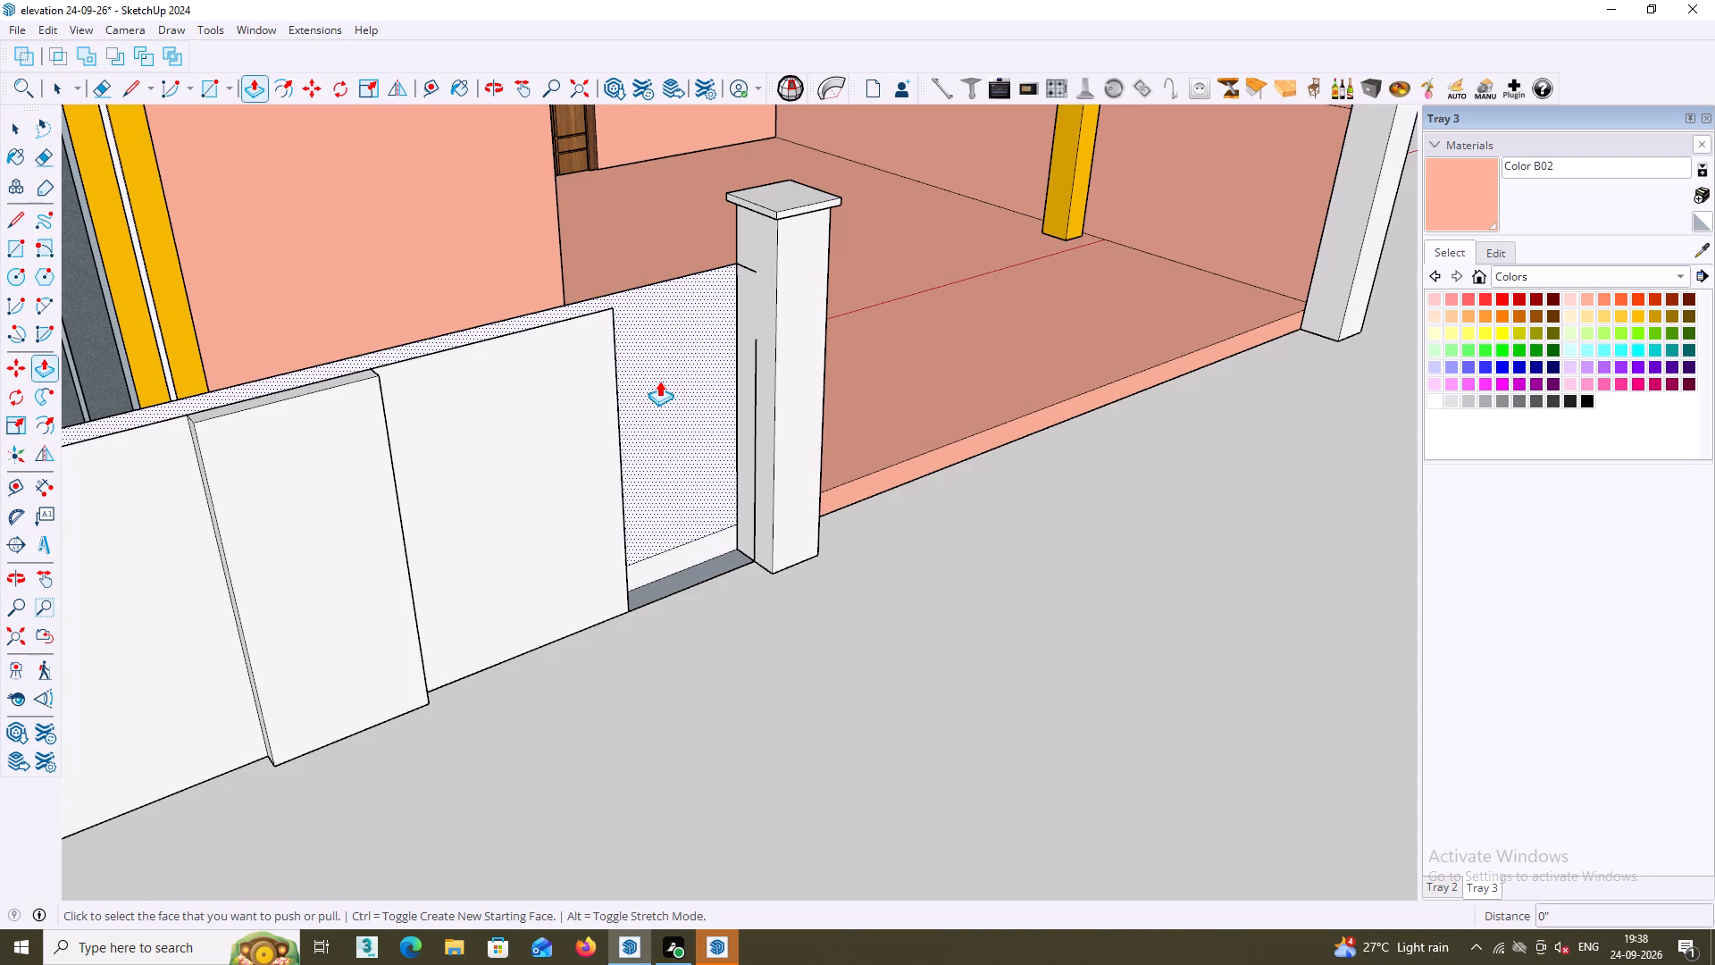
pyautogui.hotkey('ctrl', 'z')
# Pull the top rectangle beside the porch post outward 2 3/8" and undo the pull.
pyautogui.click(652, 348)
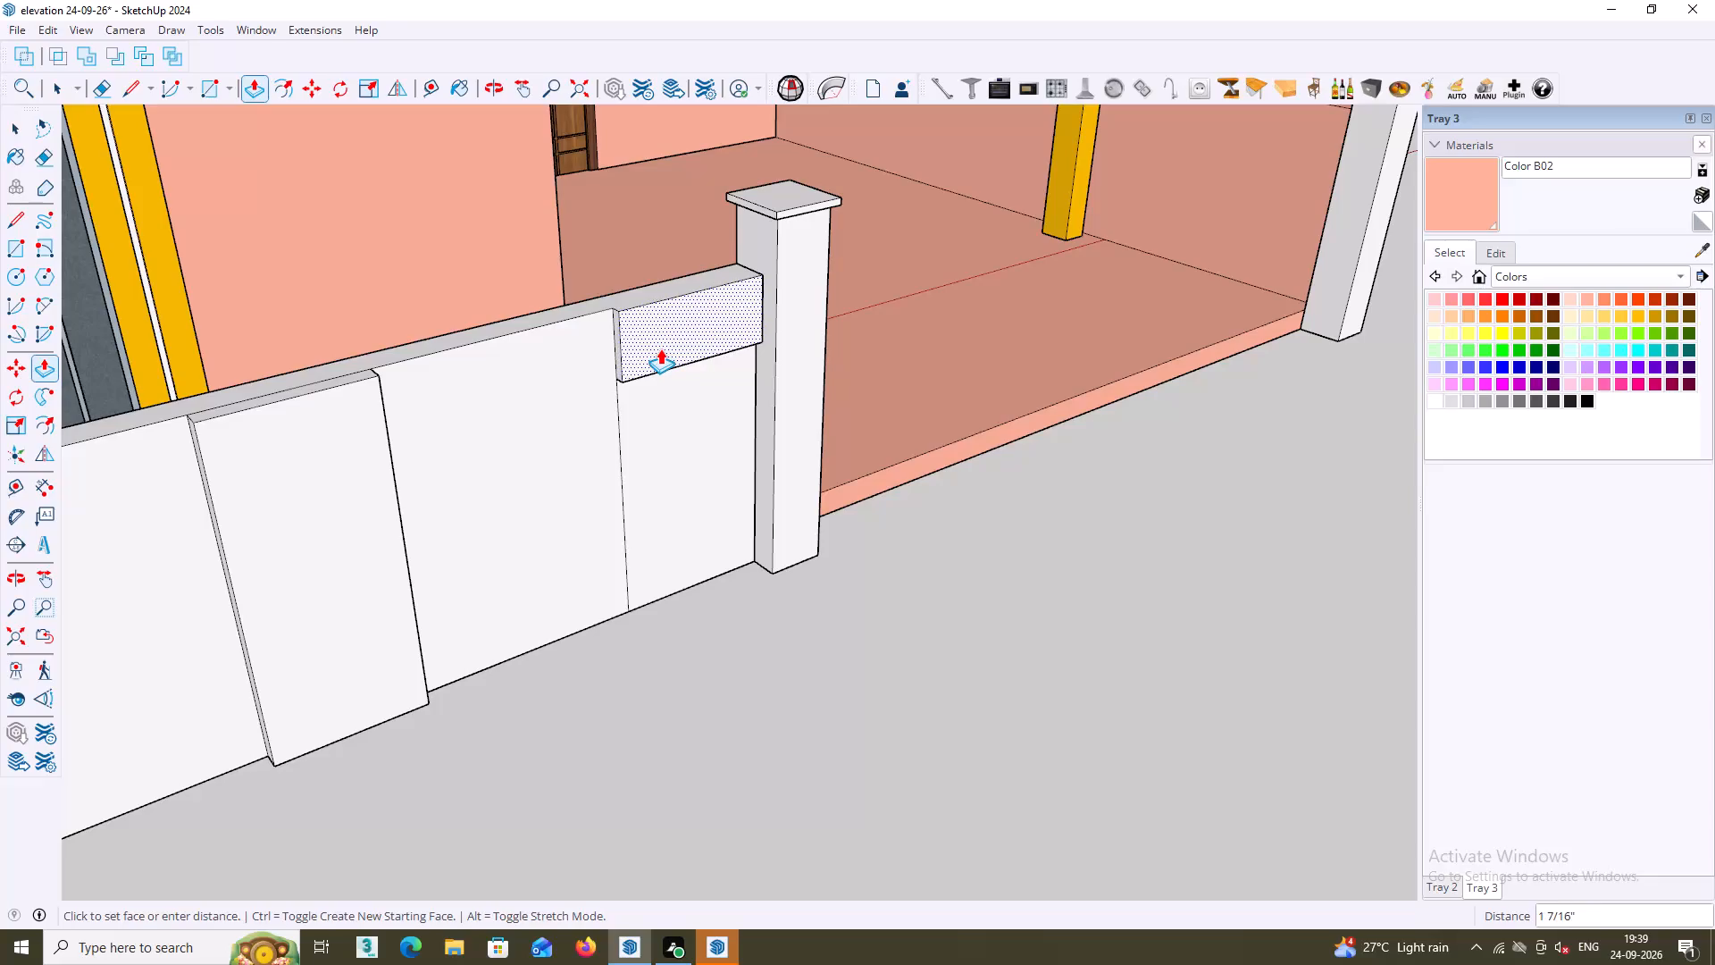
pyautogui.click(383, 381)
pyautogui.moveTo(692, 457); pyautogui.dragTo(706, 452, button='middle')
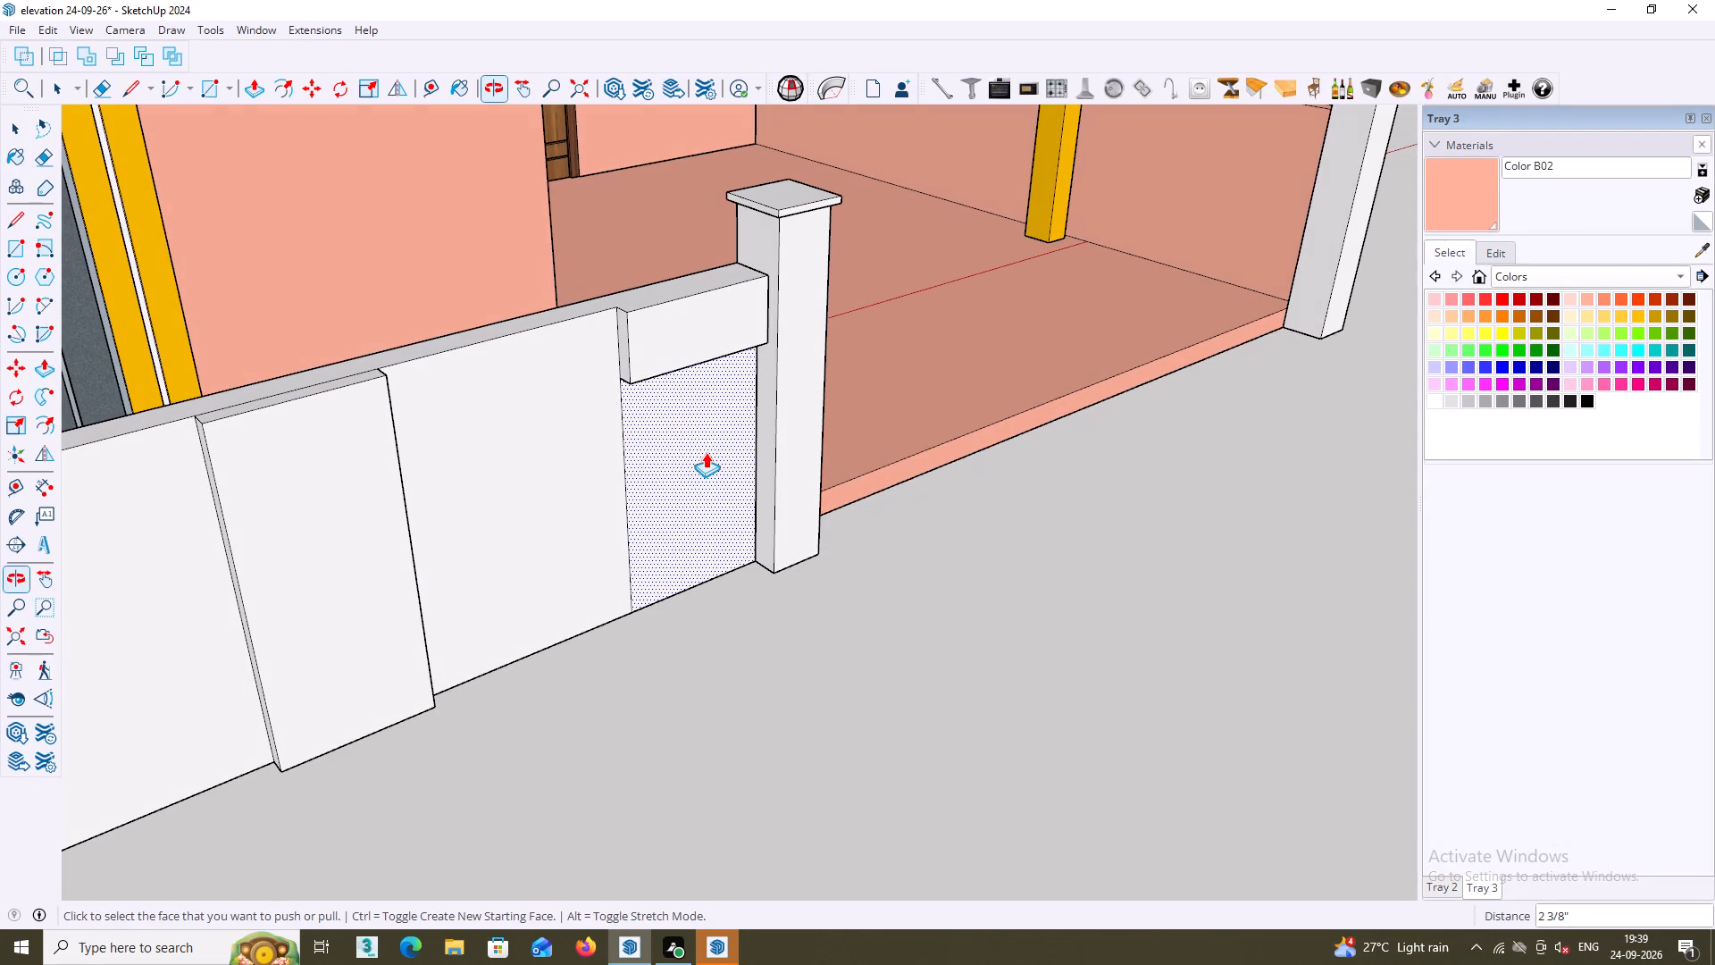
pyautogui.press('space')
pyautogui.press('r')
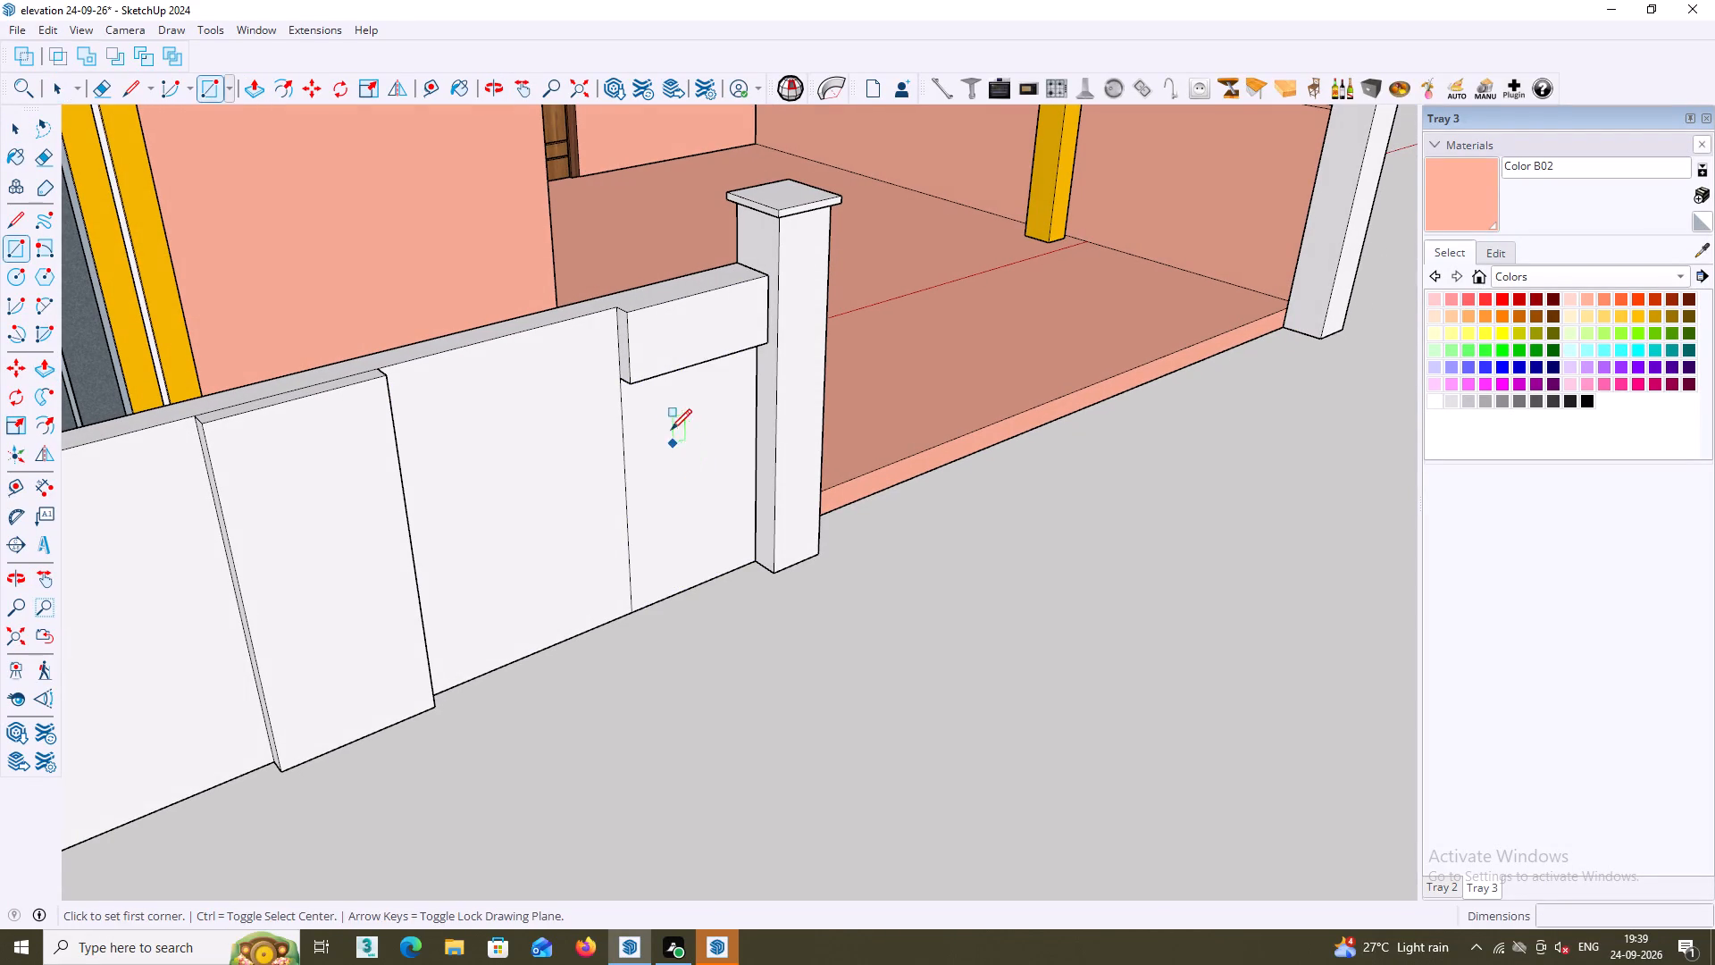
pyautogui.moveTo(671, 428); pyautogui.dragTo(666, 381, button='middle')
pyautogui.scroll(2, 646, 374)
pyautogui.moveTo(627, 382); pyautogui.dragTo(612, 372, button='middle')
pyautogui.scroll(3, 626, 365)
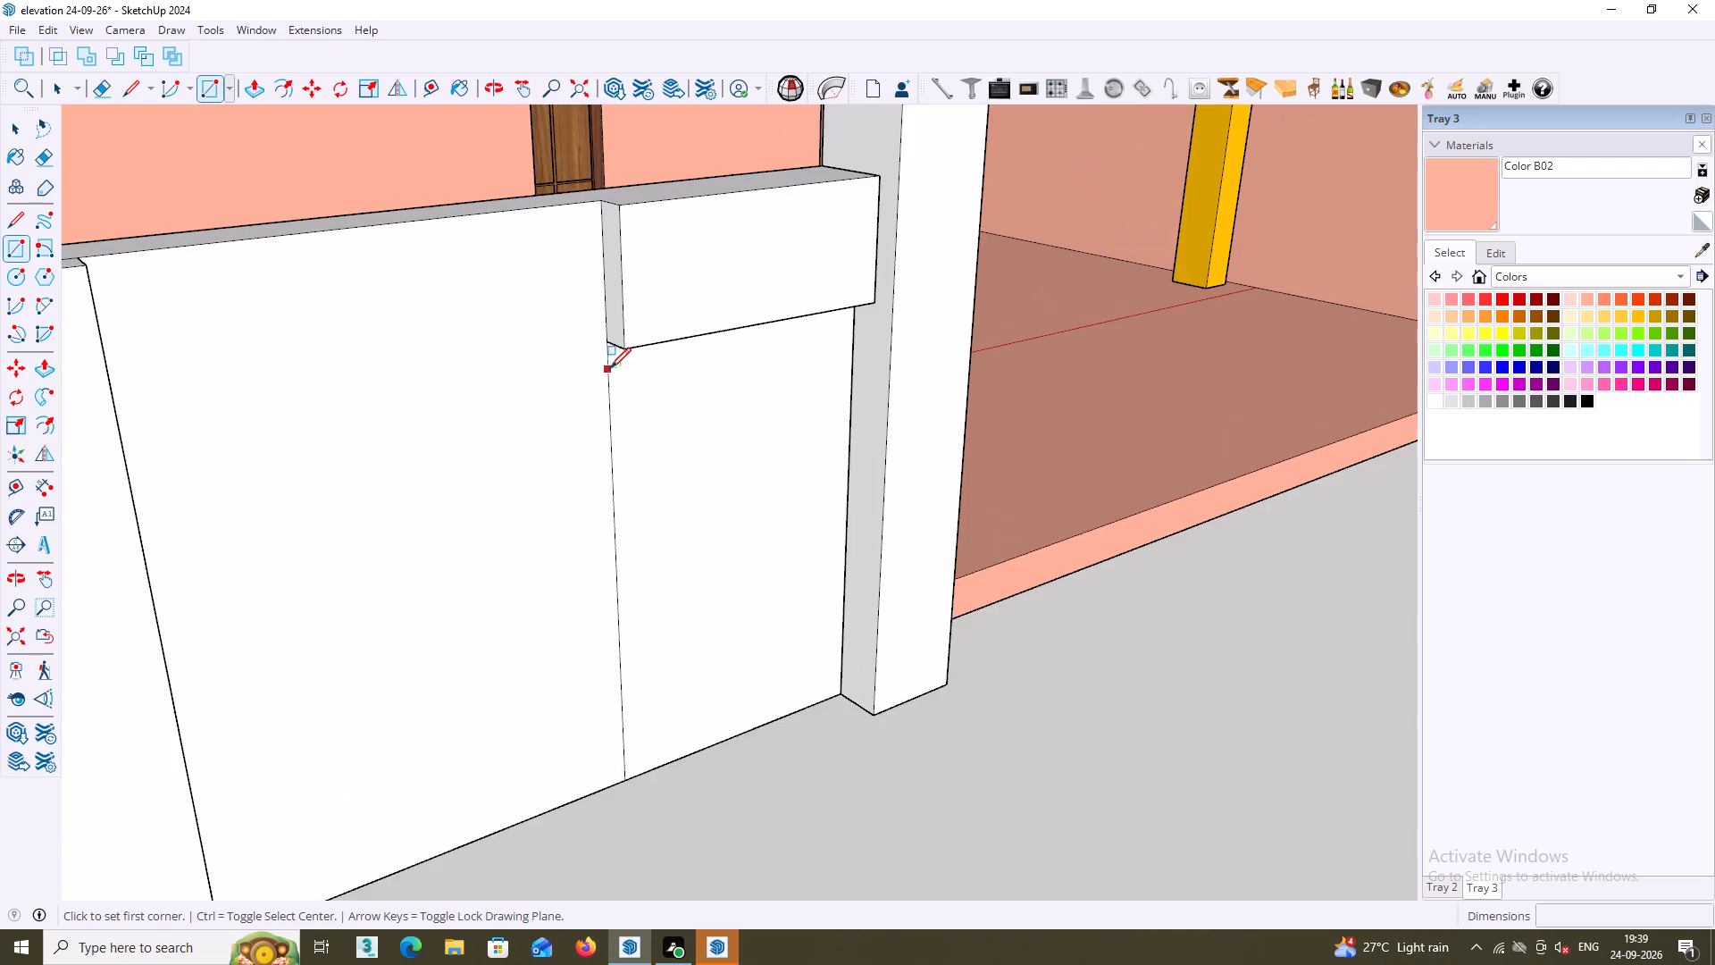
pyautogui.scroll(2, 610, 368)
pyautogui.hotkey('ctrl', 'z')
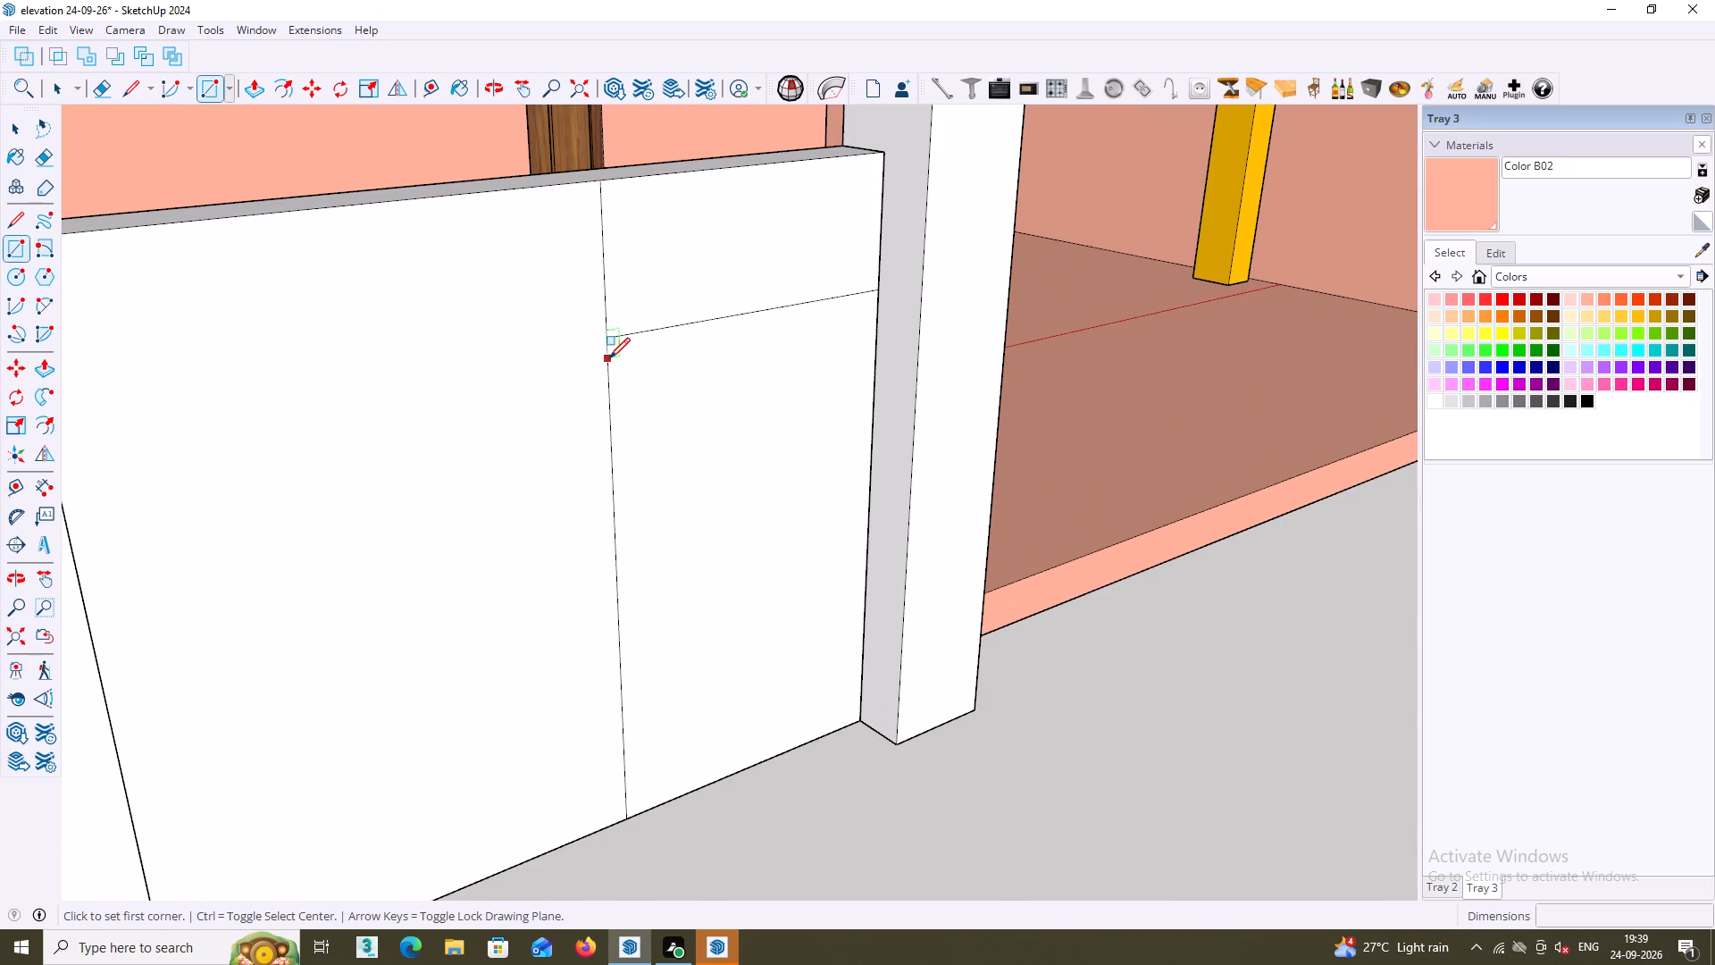
# Draw three panel-width rectangles about 9 13/16", 9" and 1' 3 5/16" high below the top one, leaving thin gaps between them.
pyautogui.click(610, 349)
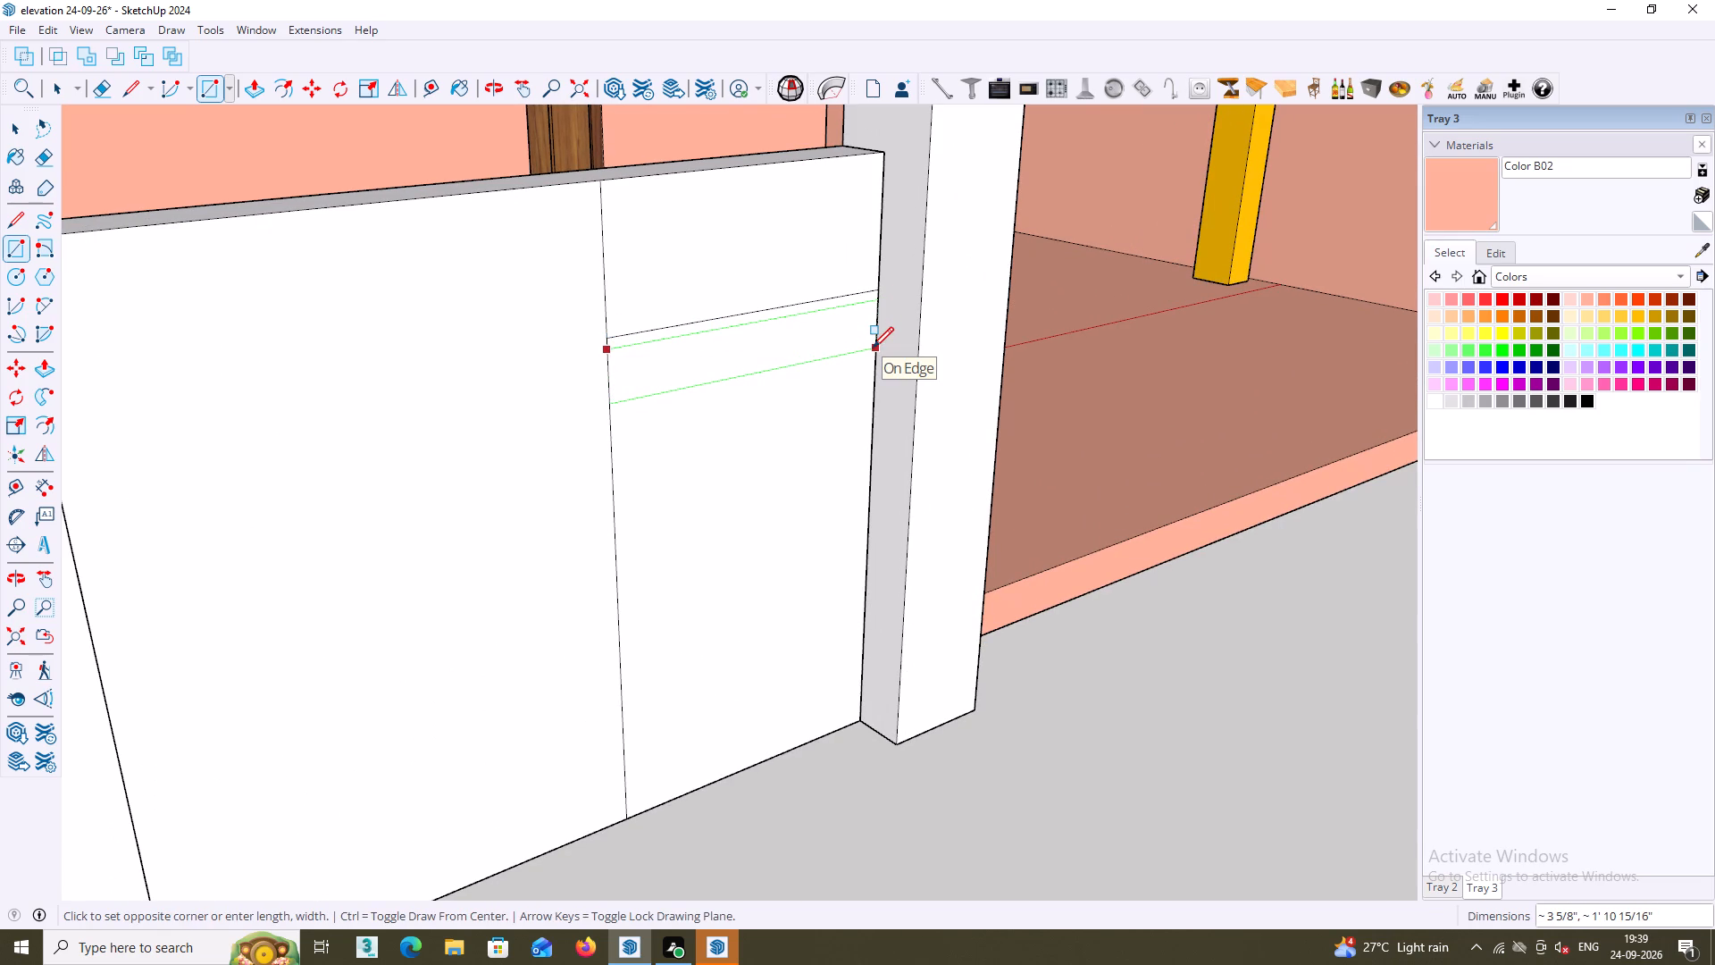
pyautogui.click(874, 426)
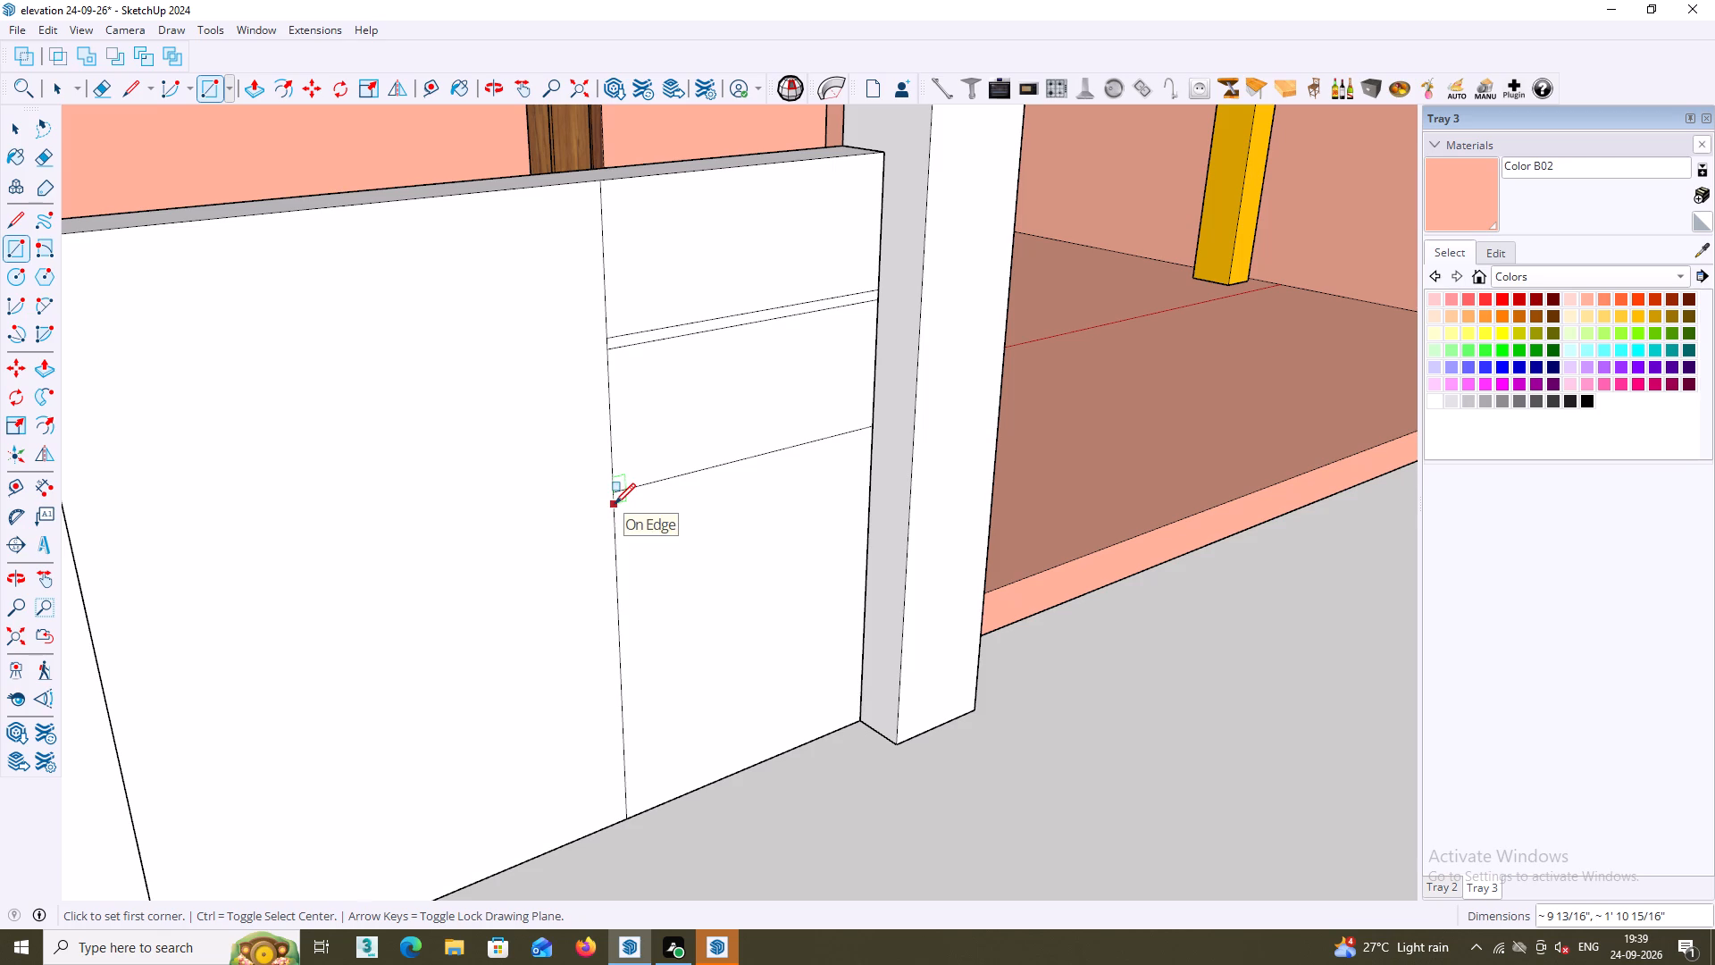
pyautogui.click(615, 504)
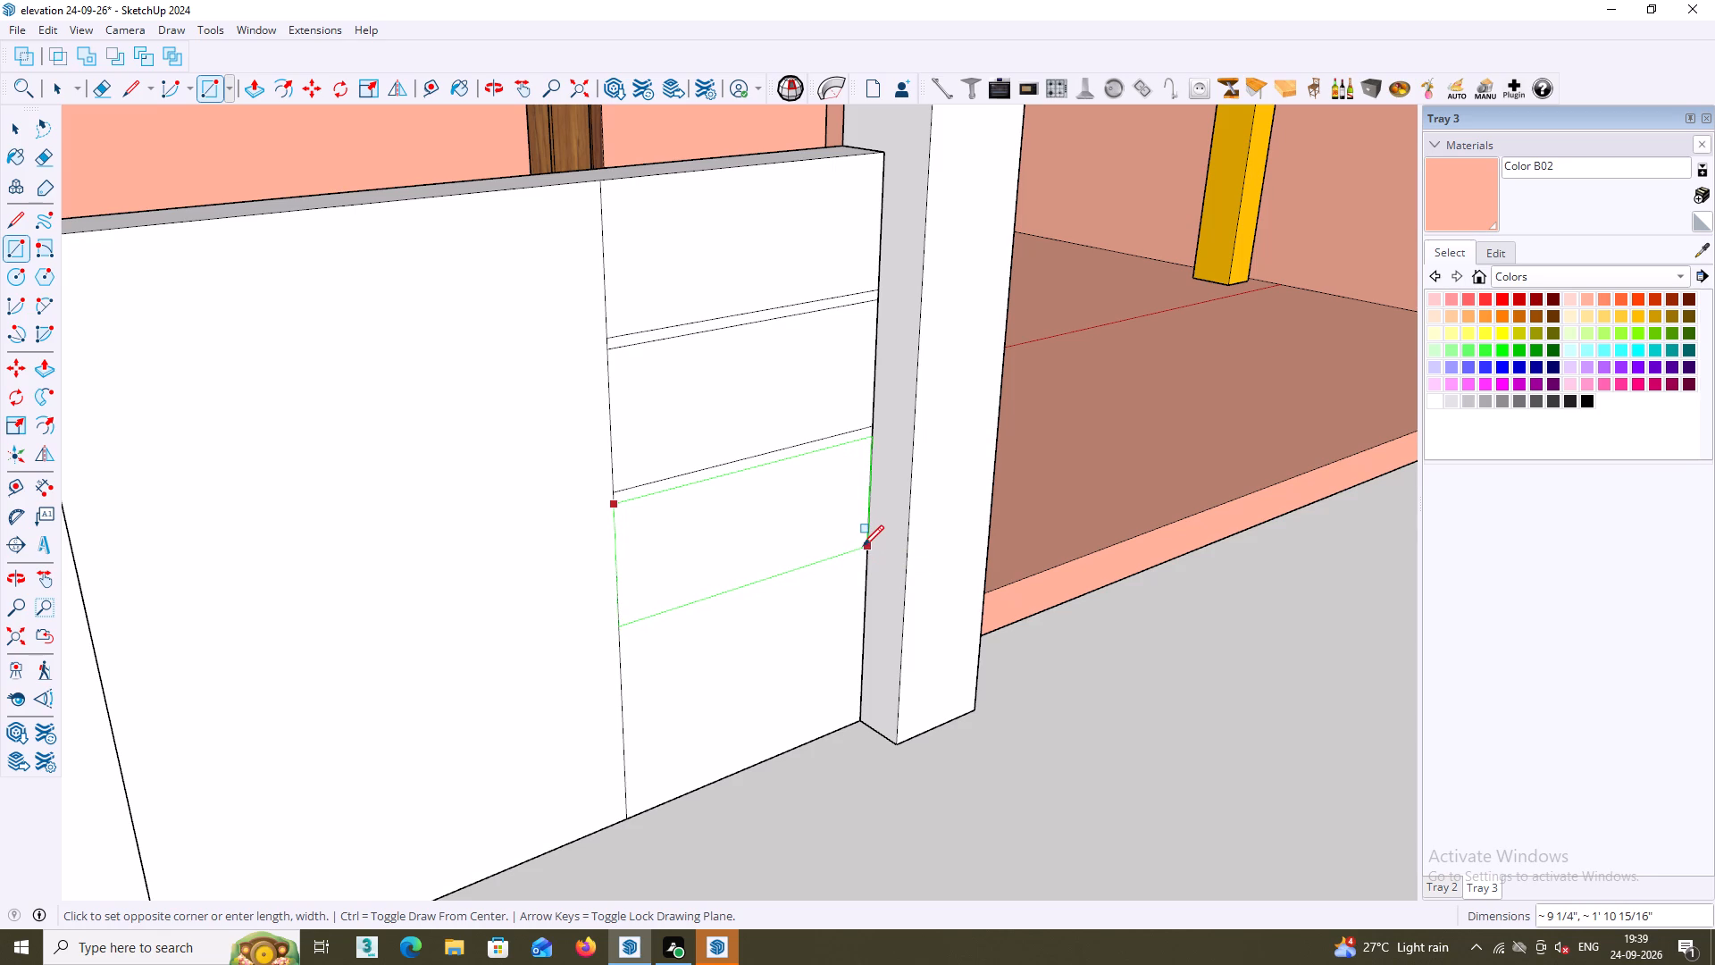
pyautogui.click(862, 543)
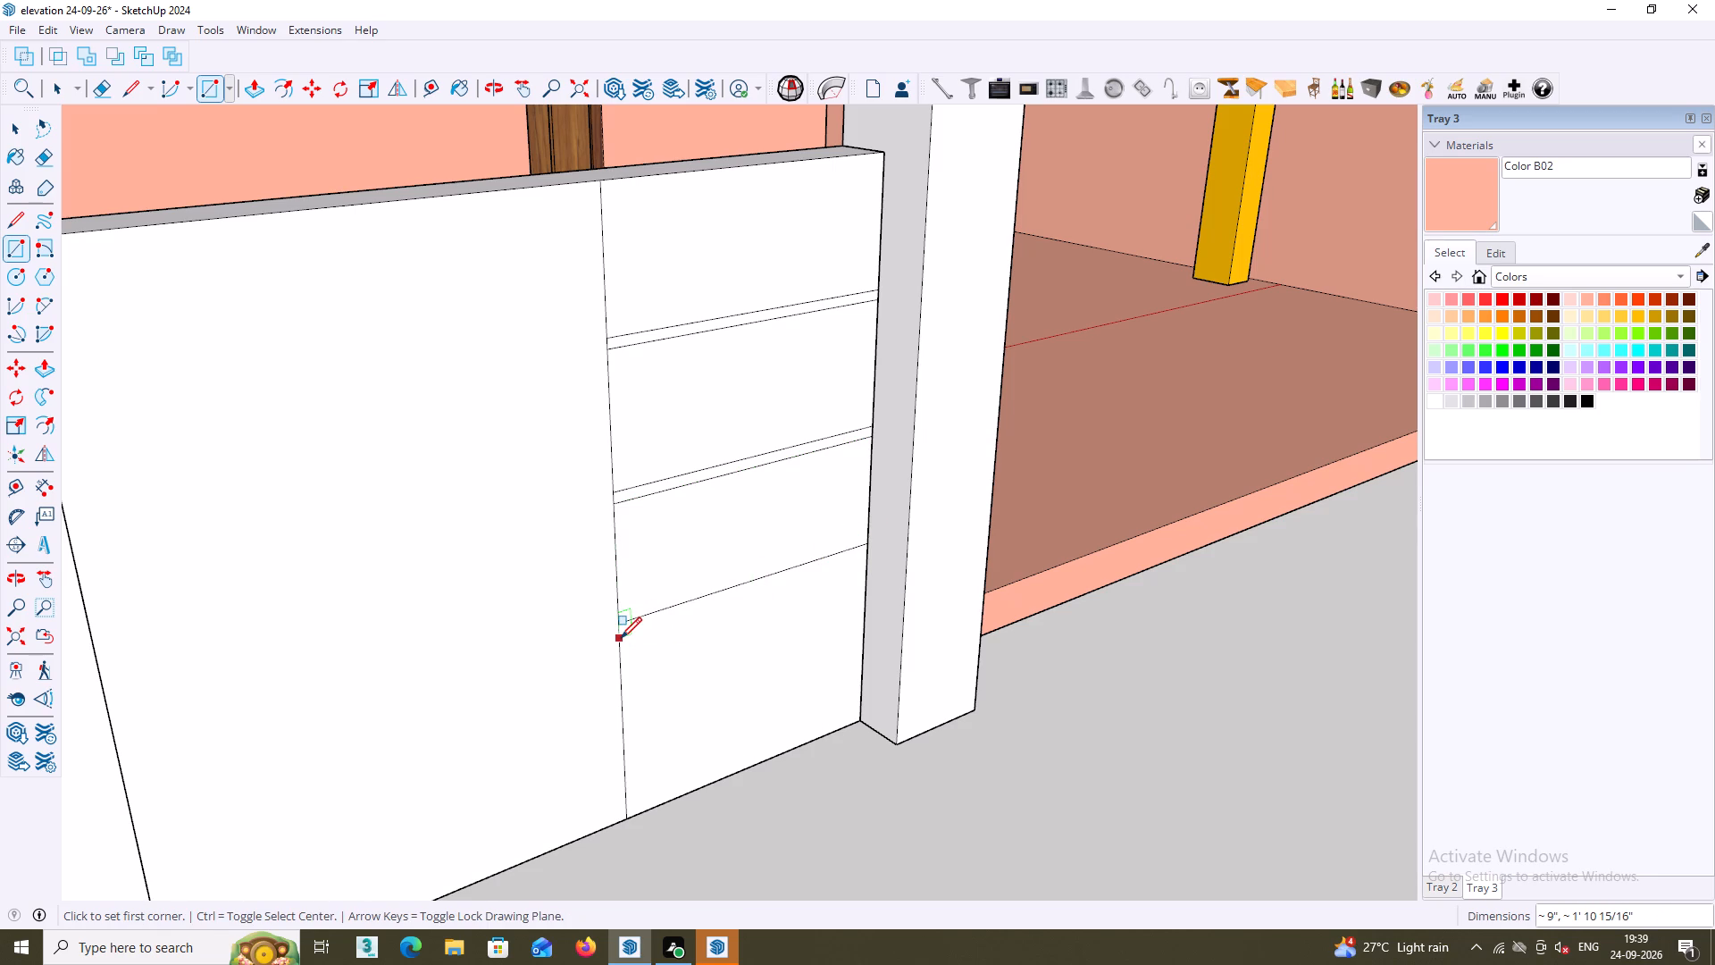
pyautogui.click(620, 637)
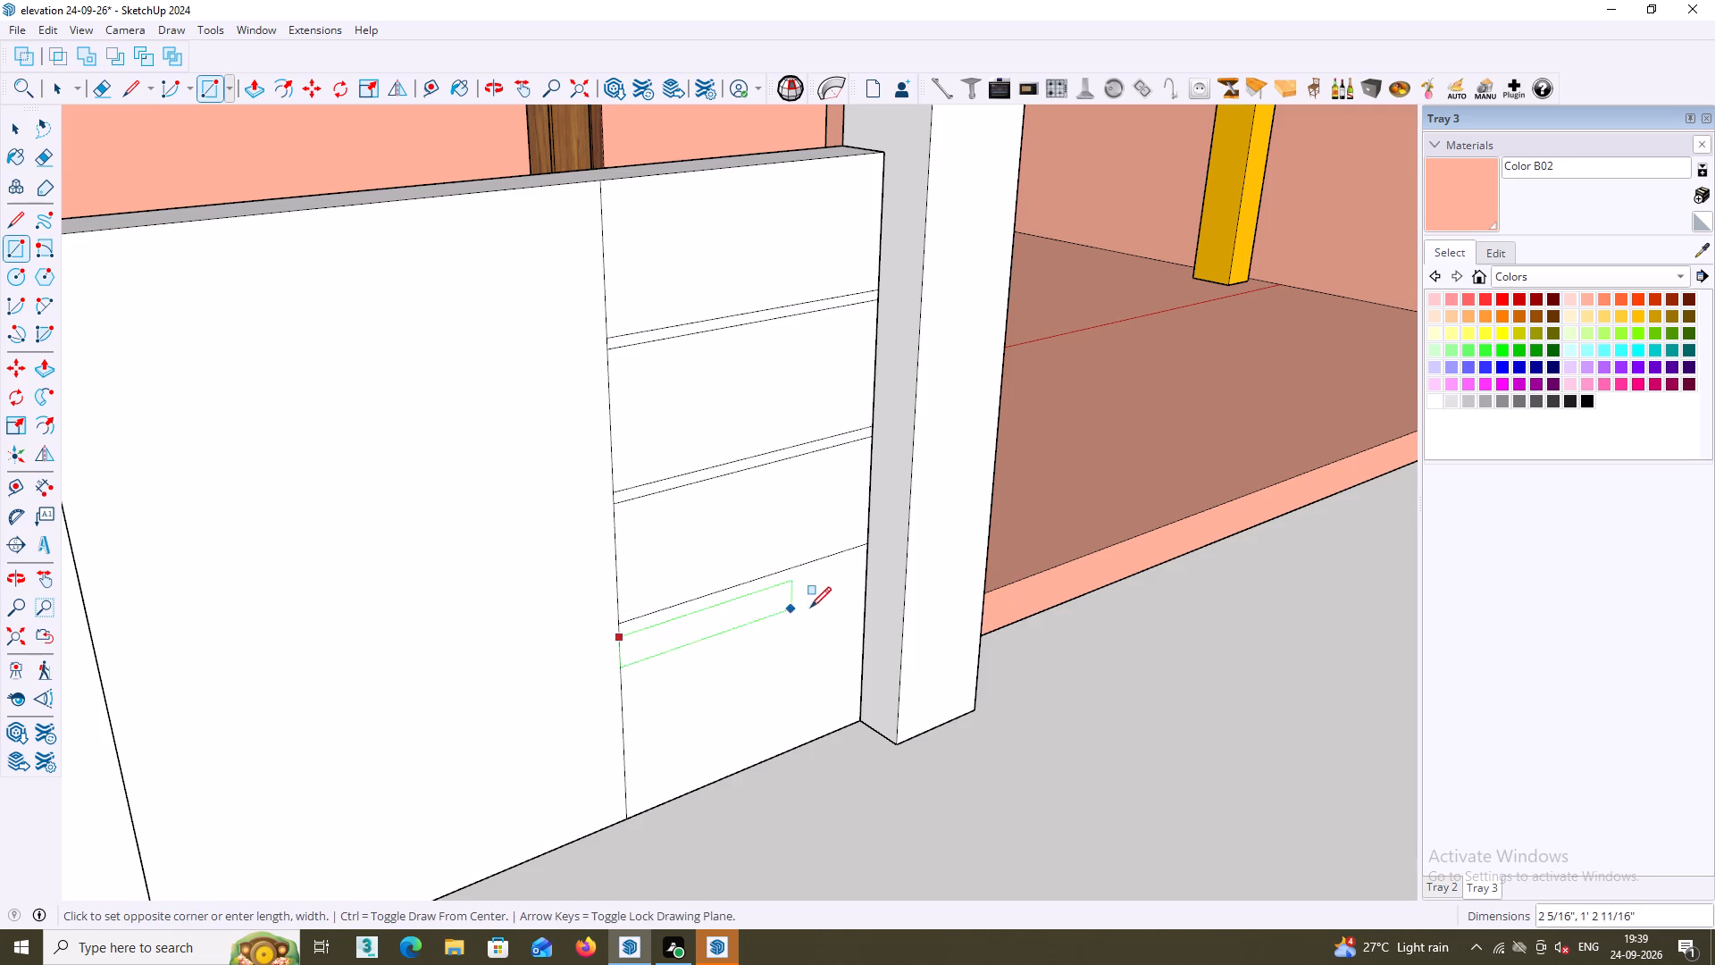
pyautogui.doubleClick(862, 721)
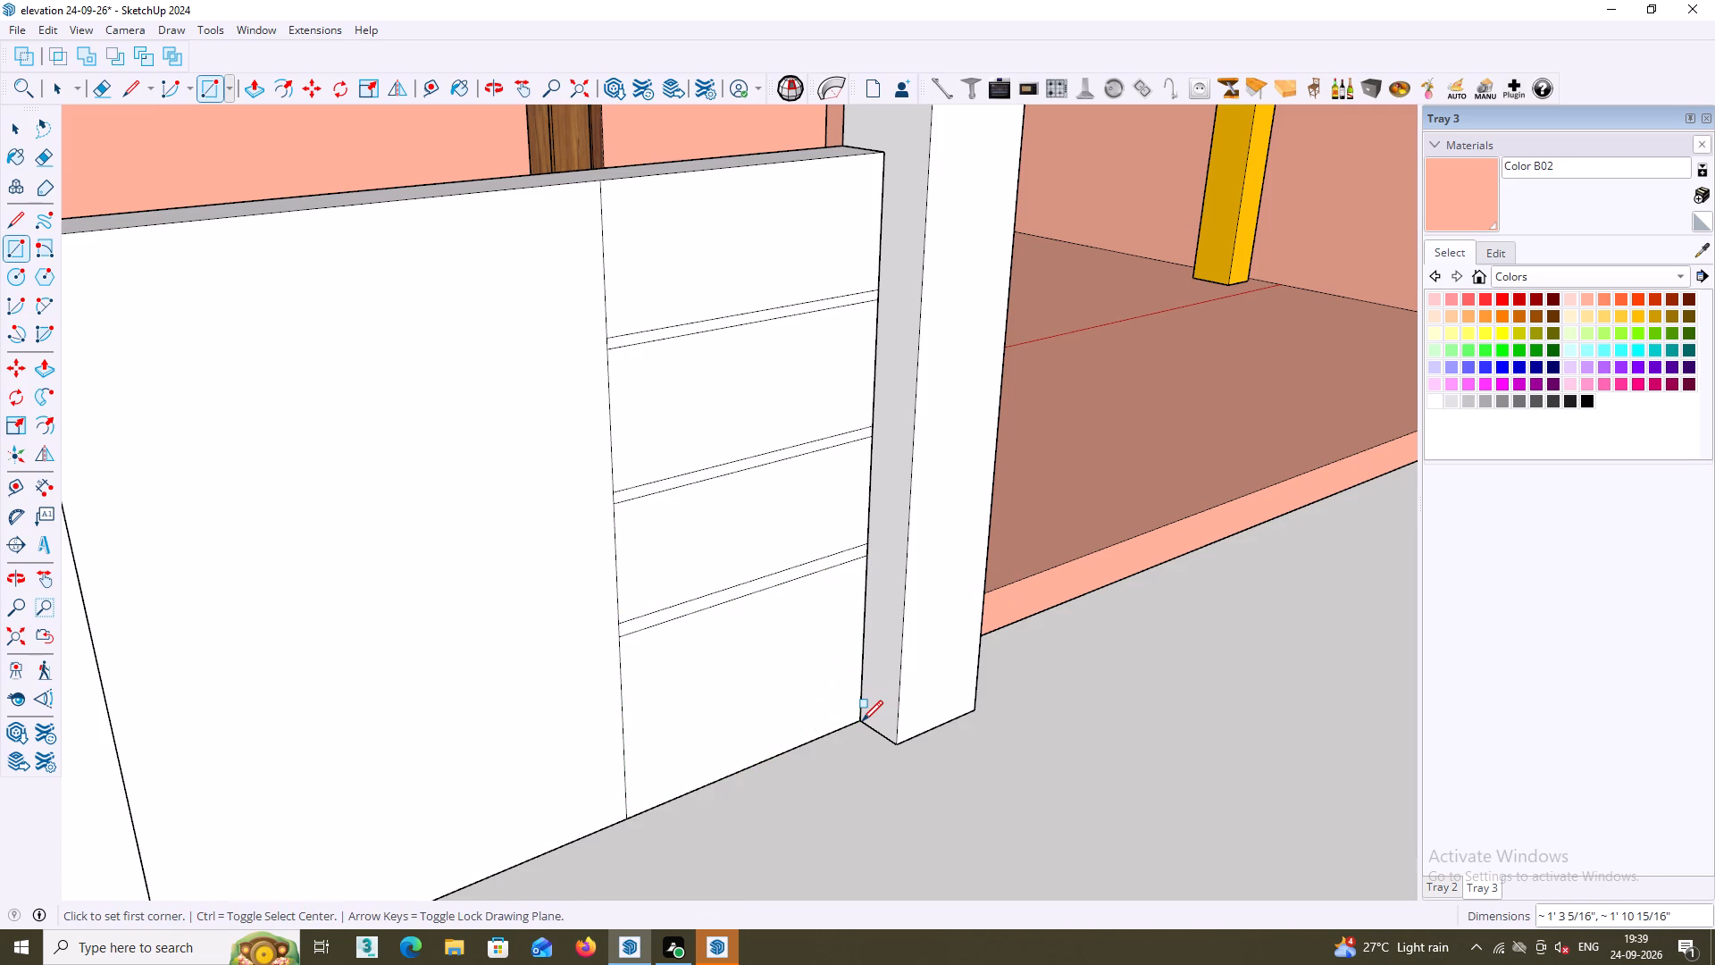
# Pull all four stacked rectangles beside the porch post outward 2 3/8", flush with the raised middle panel, leaving the gaps recessed.
pyautogui.press('p')
pyautogui.click(705, 286)
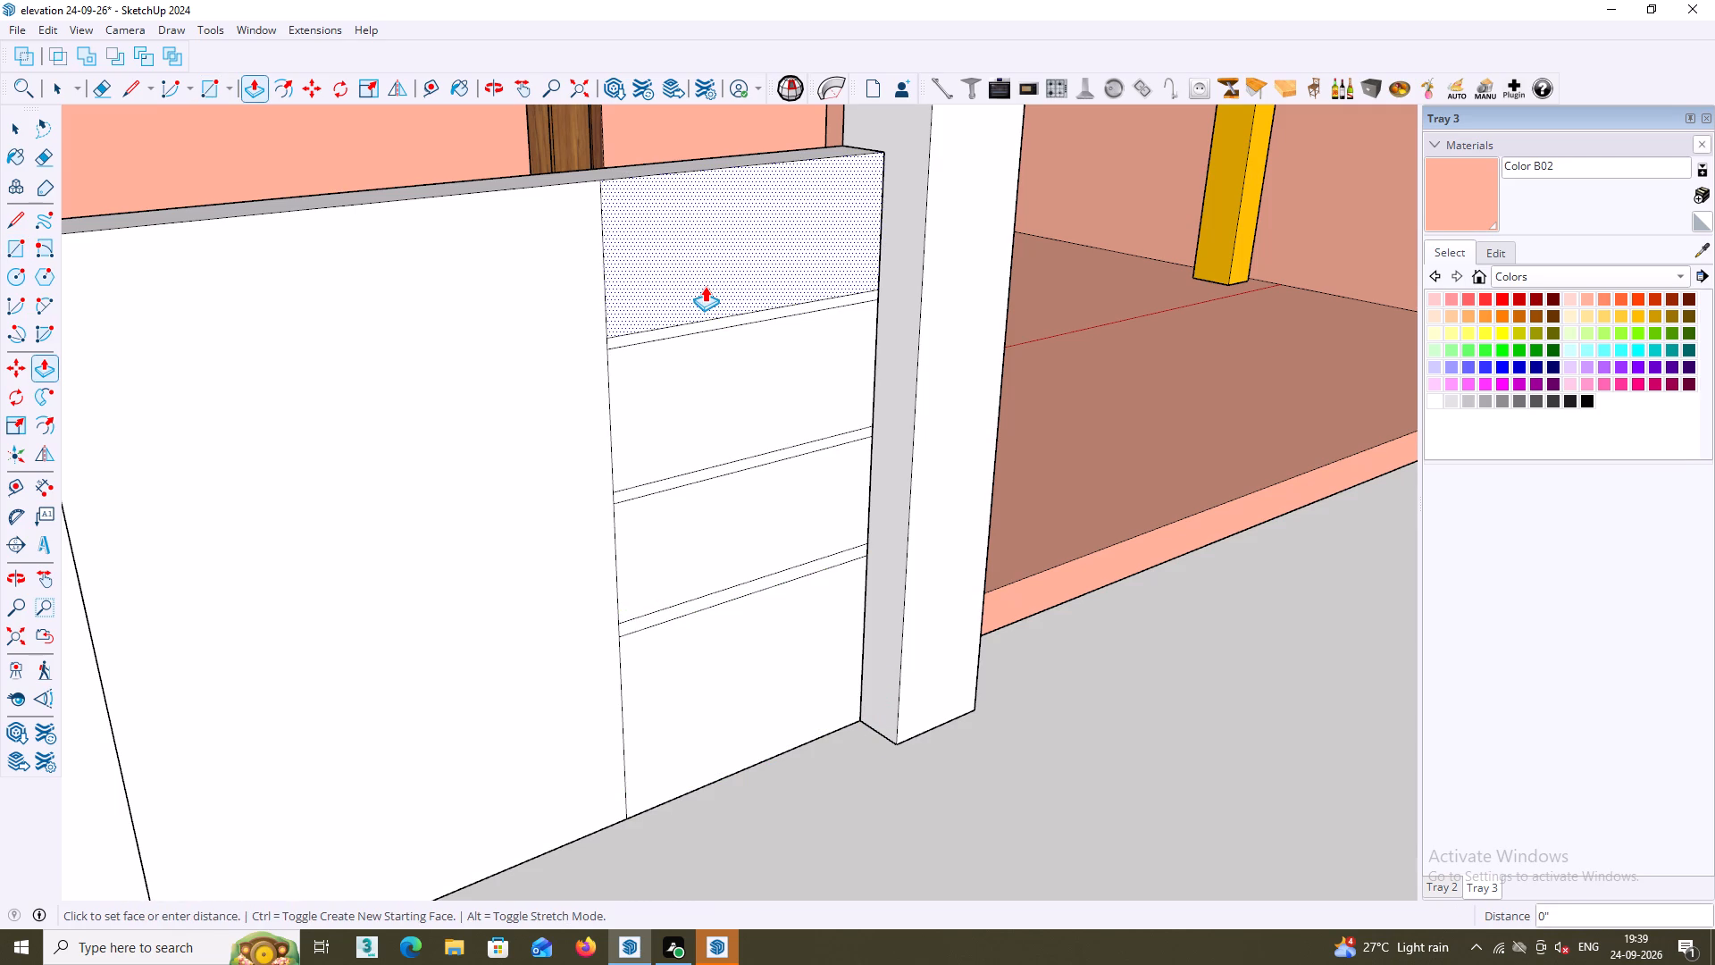
pyautogui.scroll(-2, 622, 367)
pyautogui.scroll(-3, 609, 499)
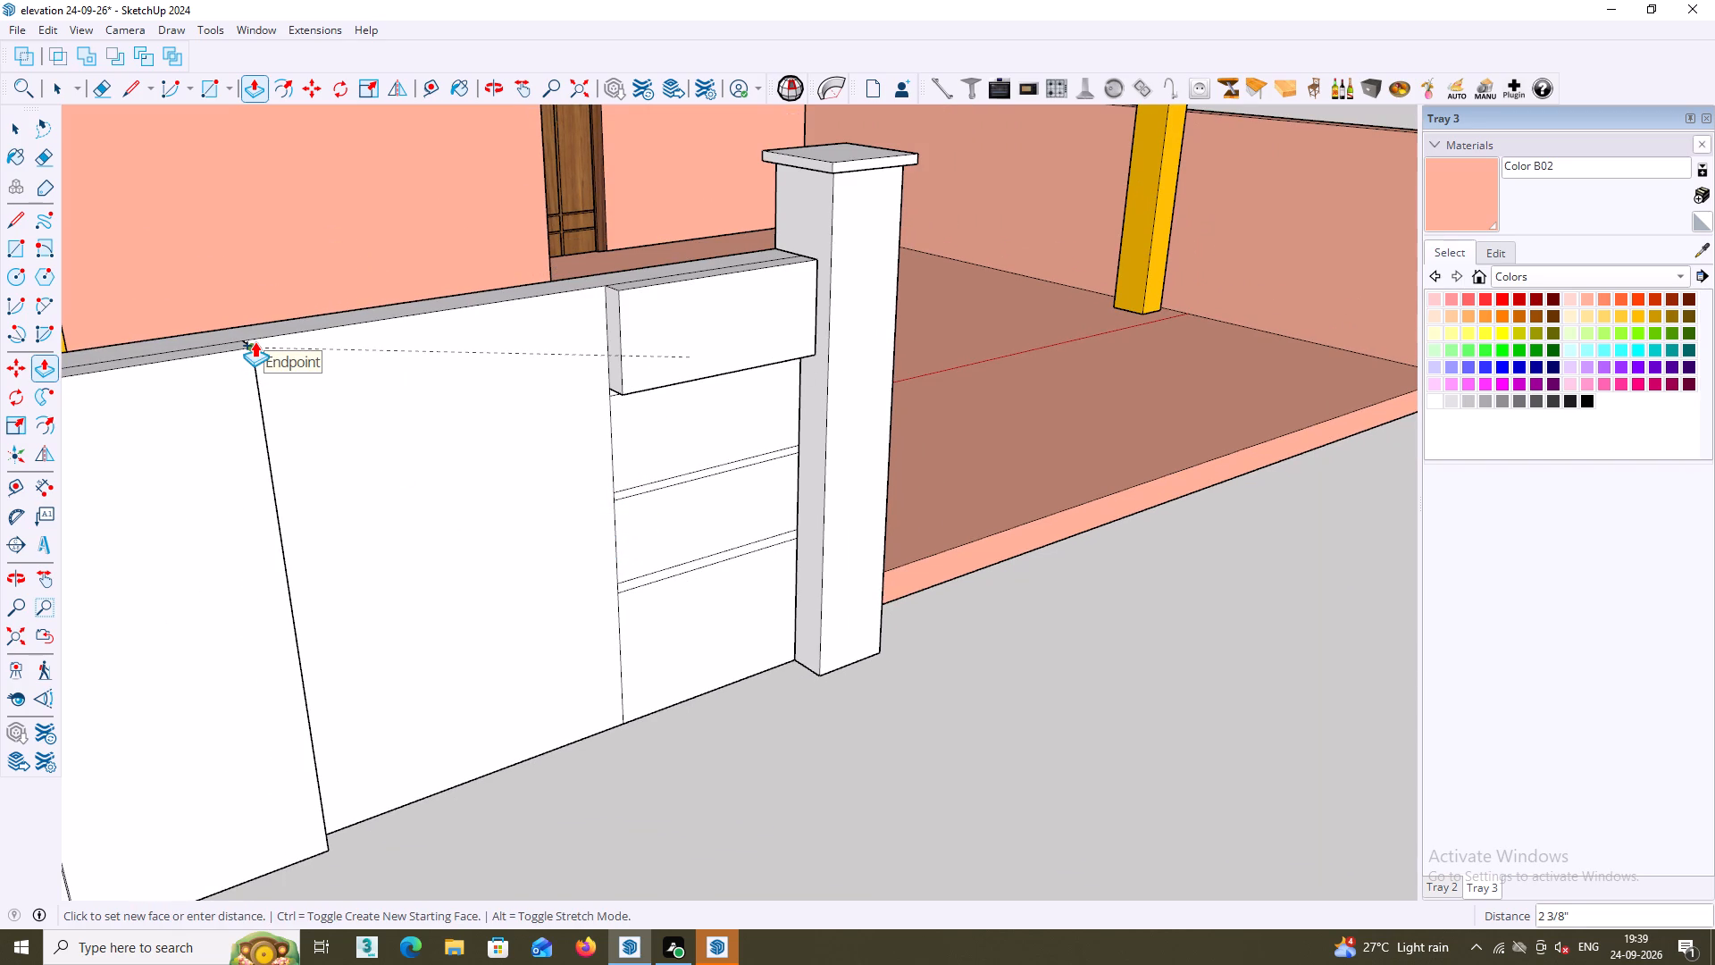
pyautogui.doubleClick(255, 341)
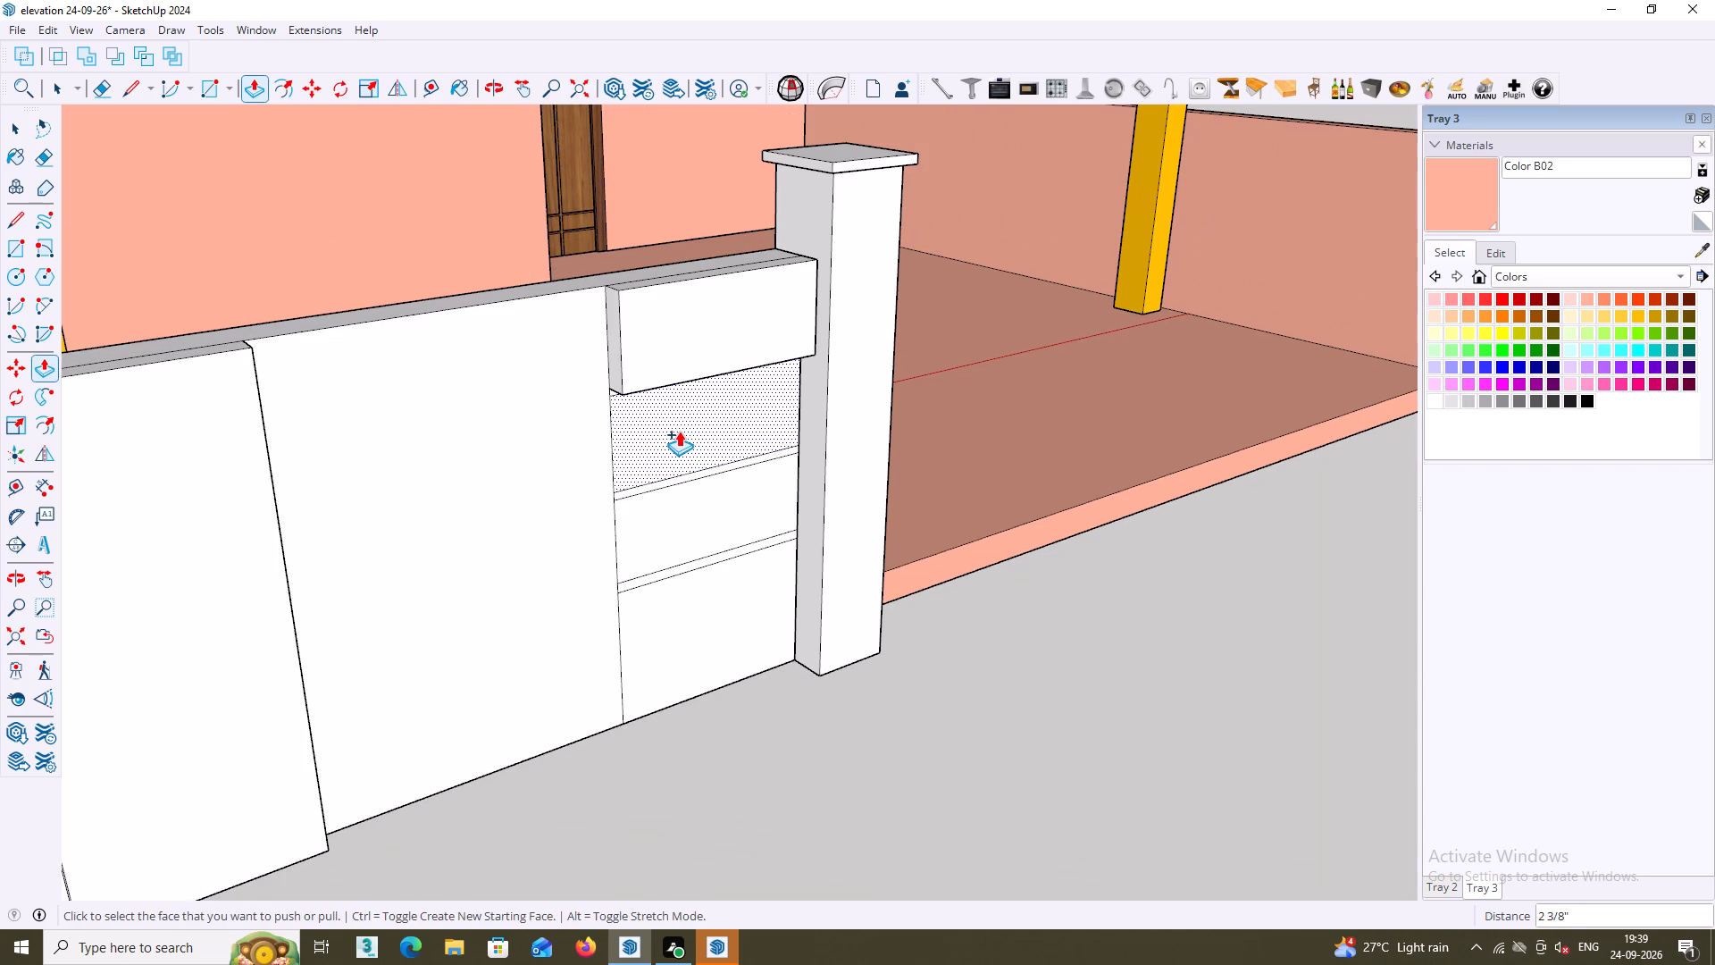
pyautogui.tripleClick(679, 431)
pyautogui.press('Escape')
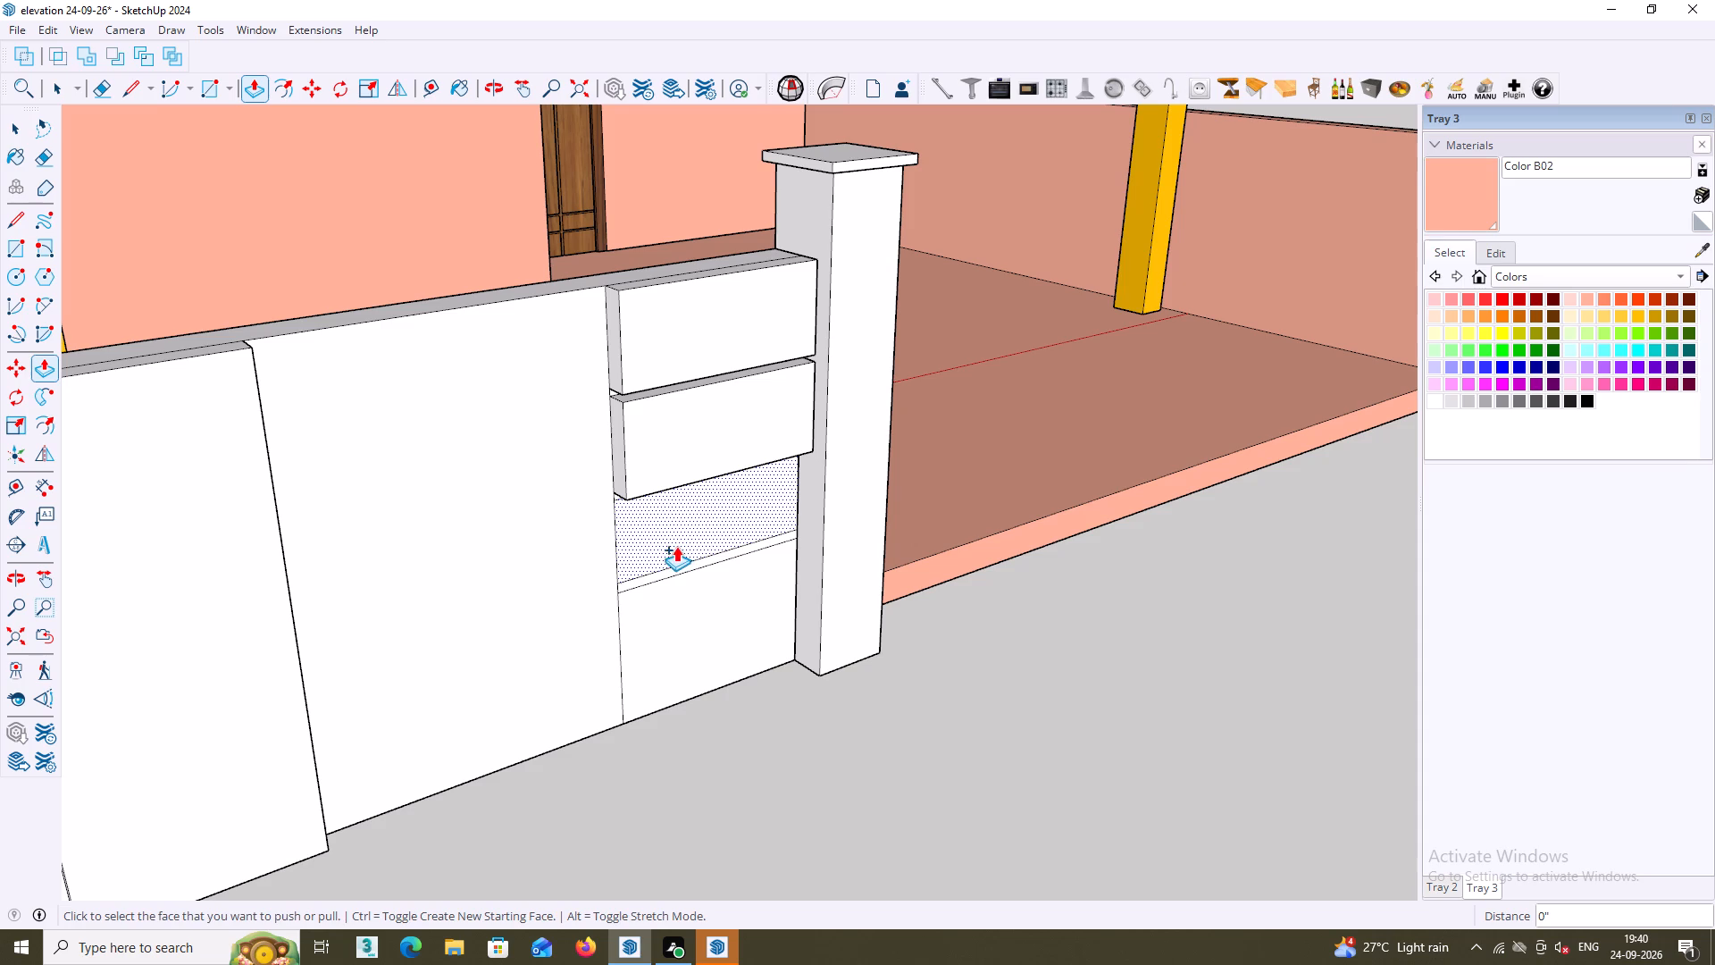
pyautogui.doubleClick(675, 543)
pyautogui.press('Escape')
pyautogui.doubleClick(686, 607)
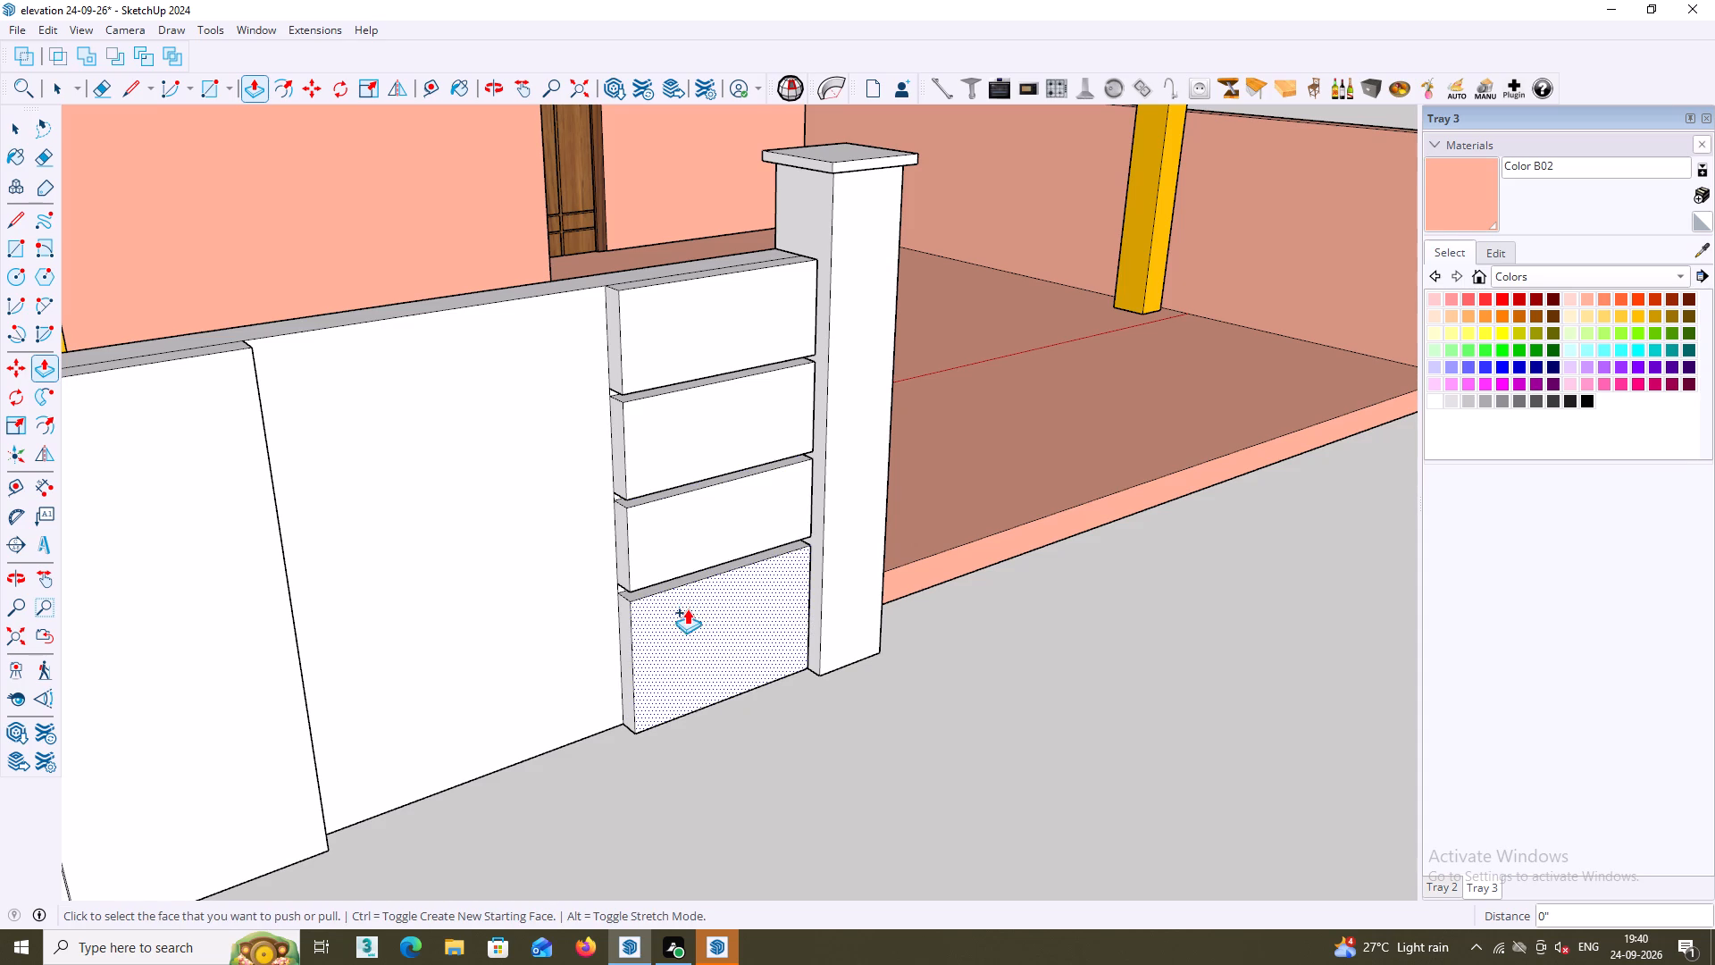
pyautogui.press('space')
# Examine the grooved block panel and its junction with the capped porch post from several angles.
pyautogui.moveTo(801, 709); pyautogui.dragTo(813, 709, button='middle')
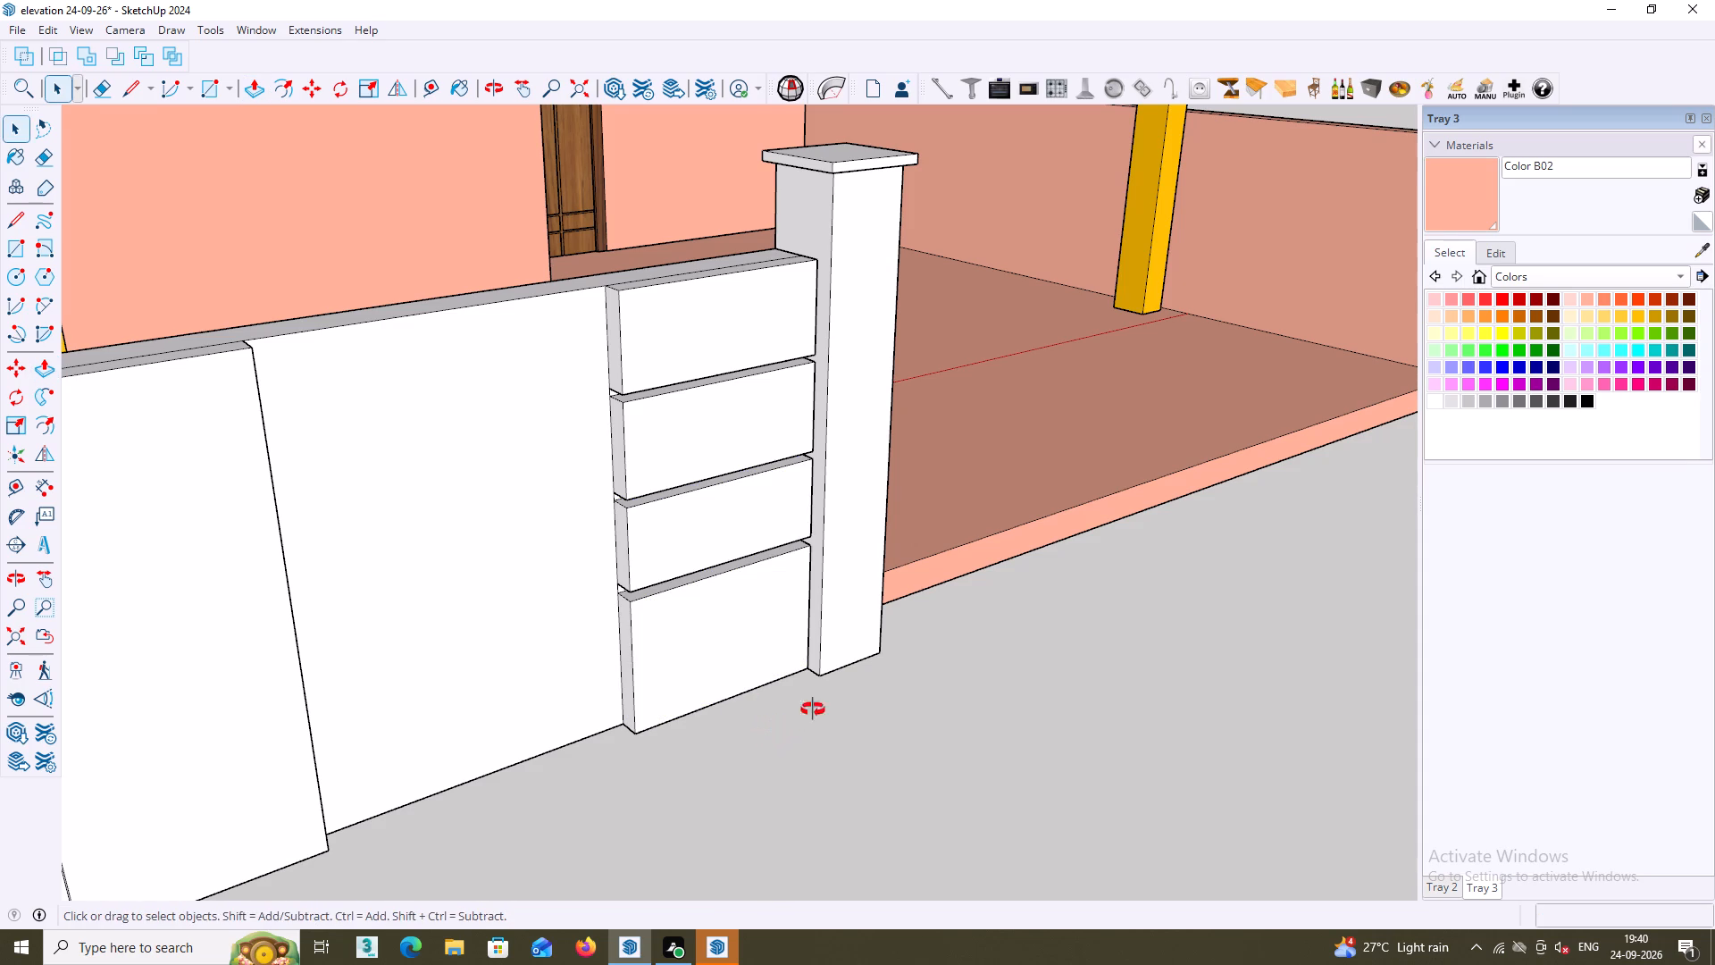
pyautogui.moveTo(813, 709); pyautogui.dragTo(905, 709, button='middle')
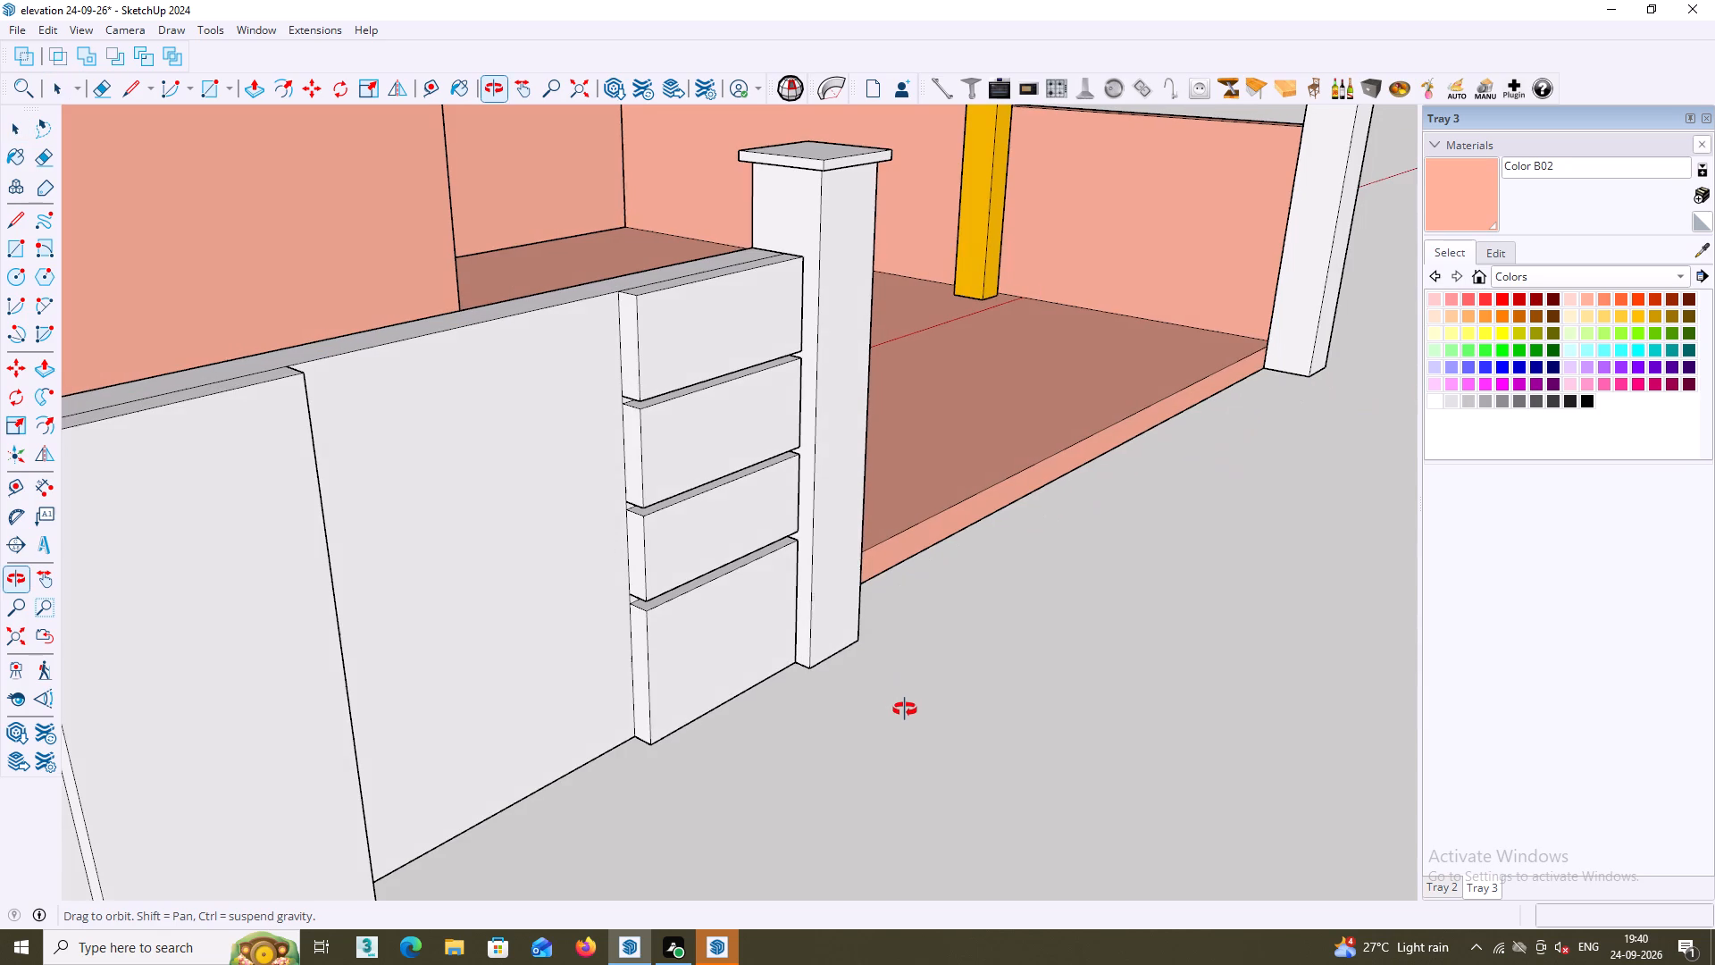
pyautogui.moveTo(905, 709); pyautogui.dragTo(965, 633, button='middle')
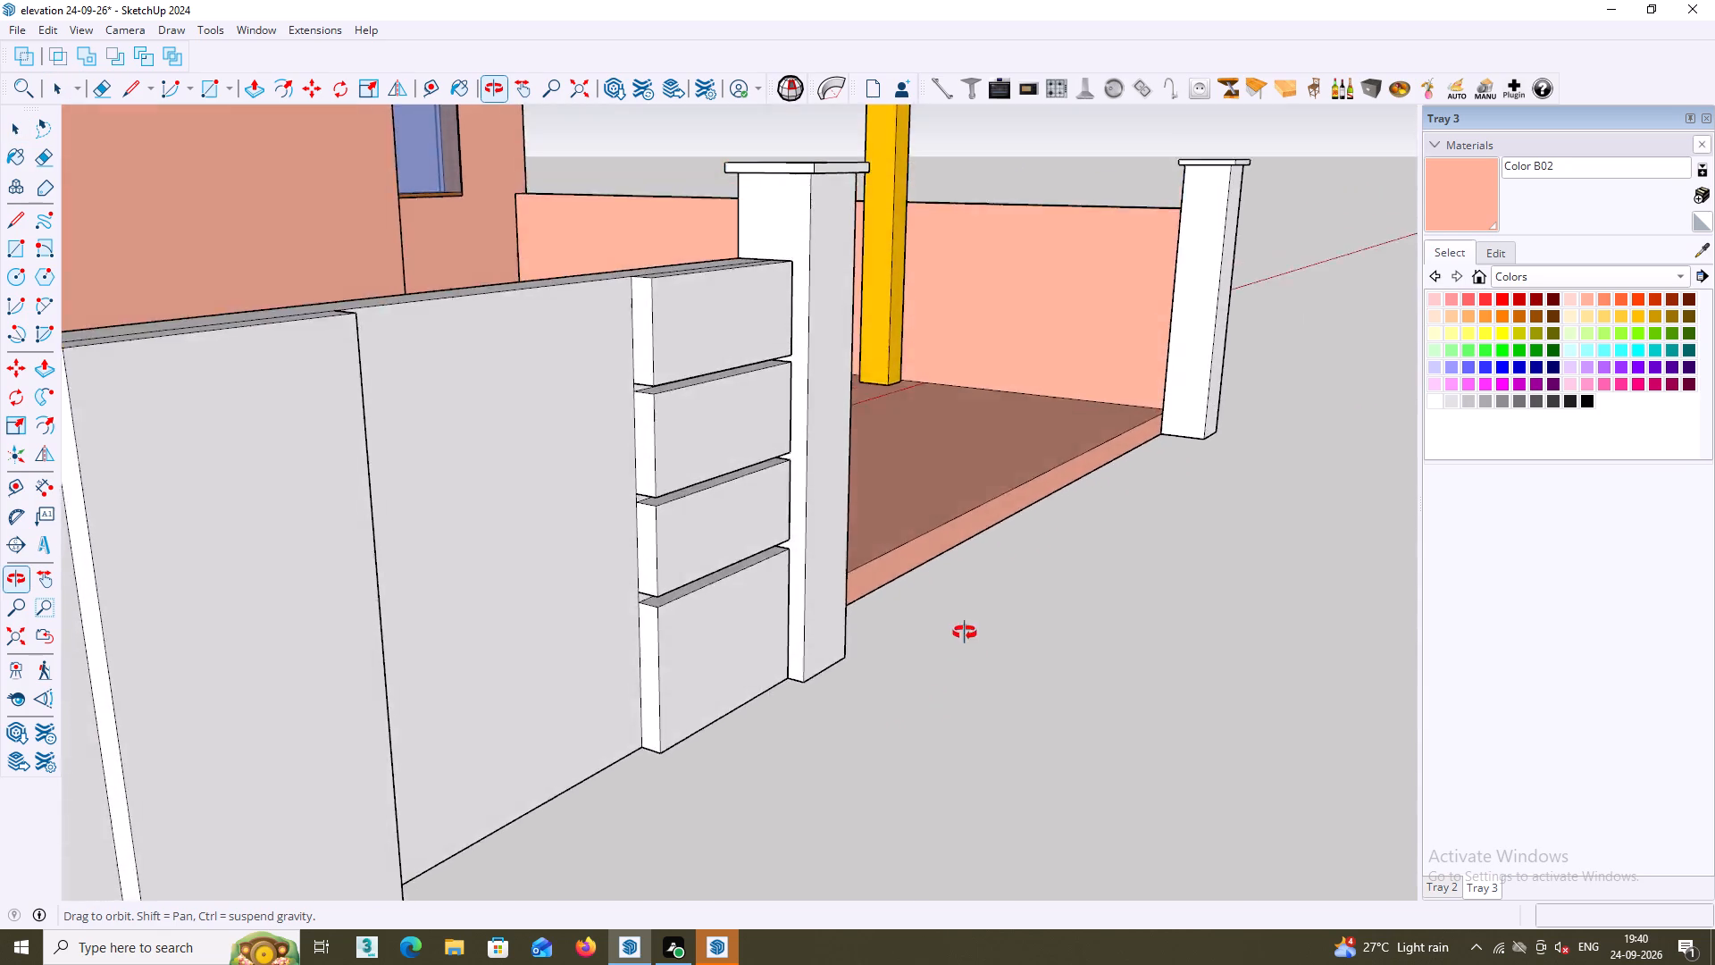
pyautogui.moveTo(965, 633); pyautogui.dragTo(819, 734, button='middle')
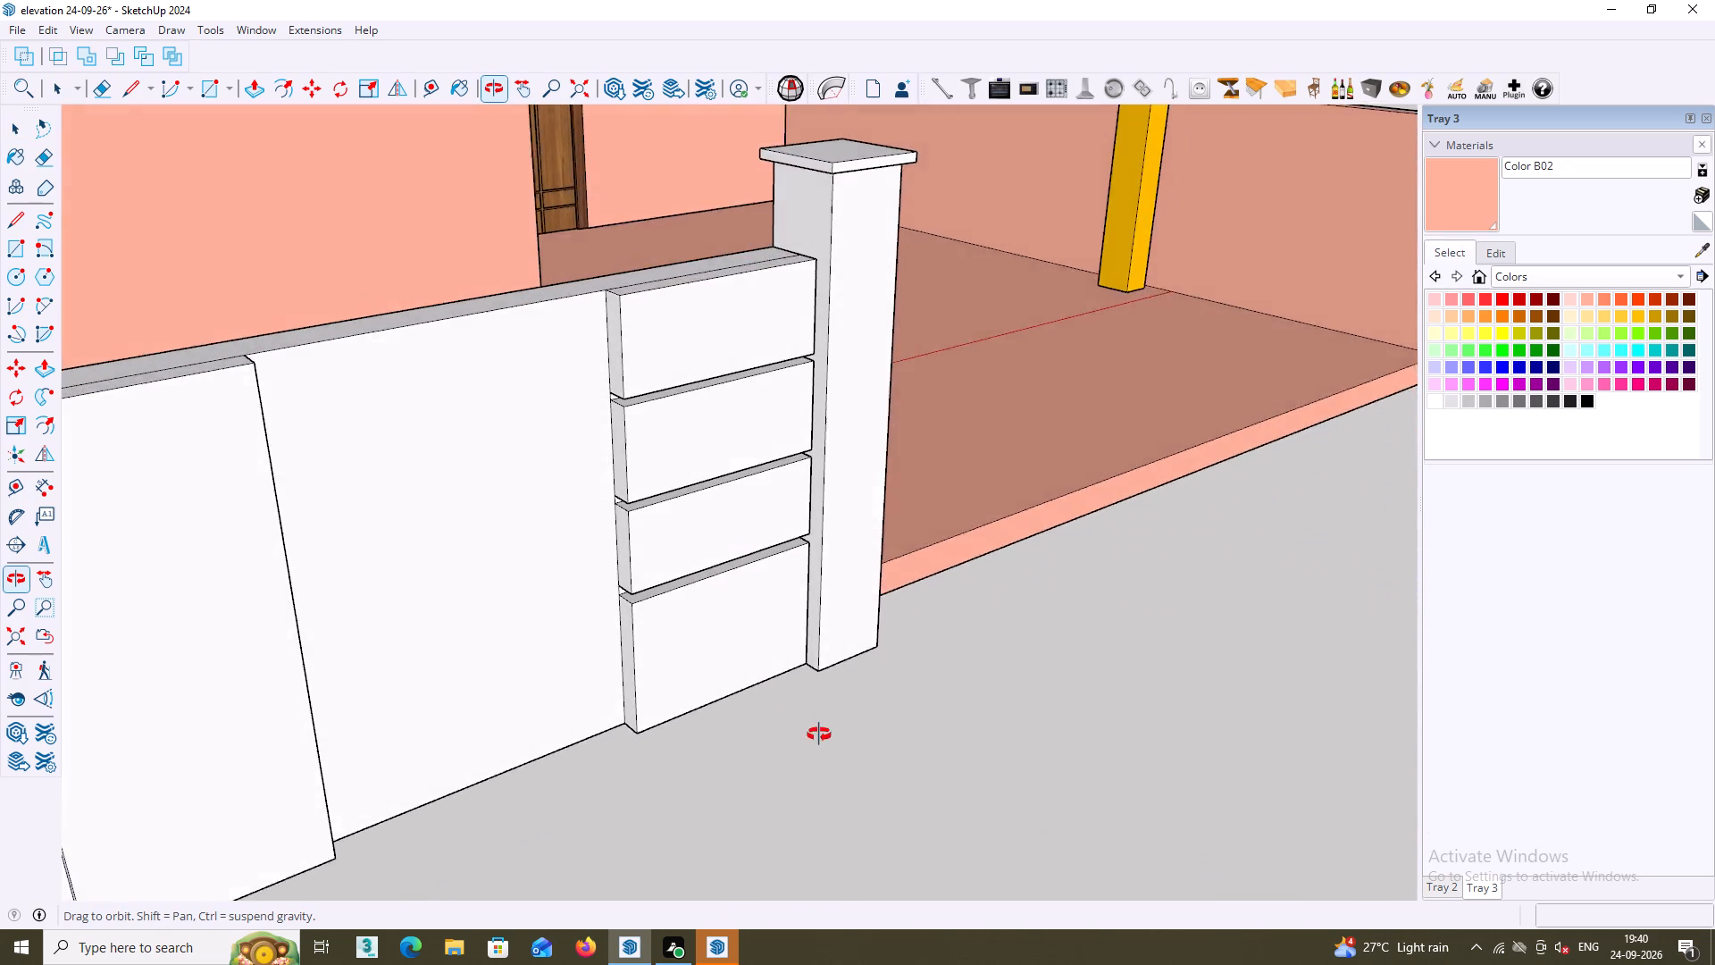
pyautogui.moveTo(819, 734); pyautogui.dragTo(607, 684, button='middle')
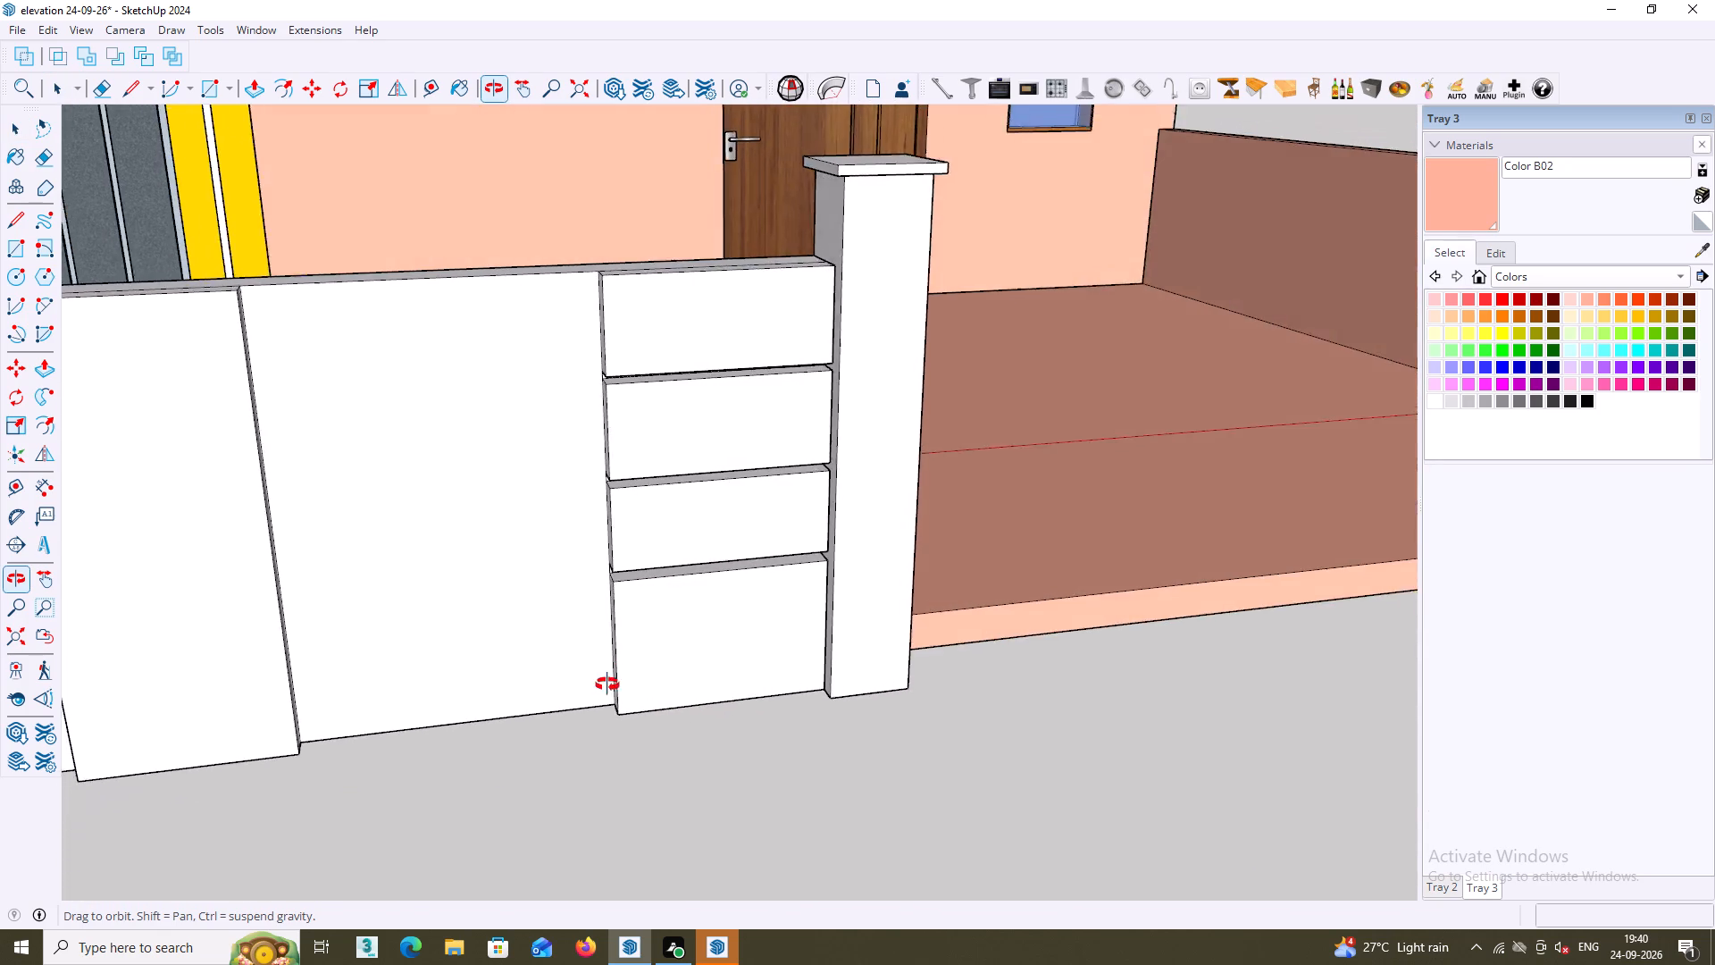
pyautogui.moveTo(607, 684); pyautogui.dragTo(615, 666, button='middle')
pyautogui.scroll(5, 852, 344)
pyautogui.moveTo(801, 328); pyautogui.dragTo(903, 458, button='middle')
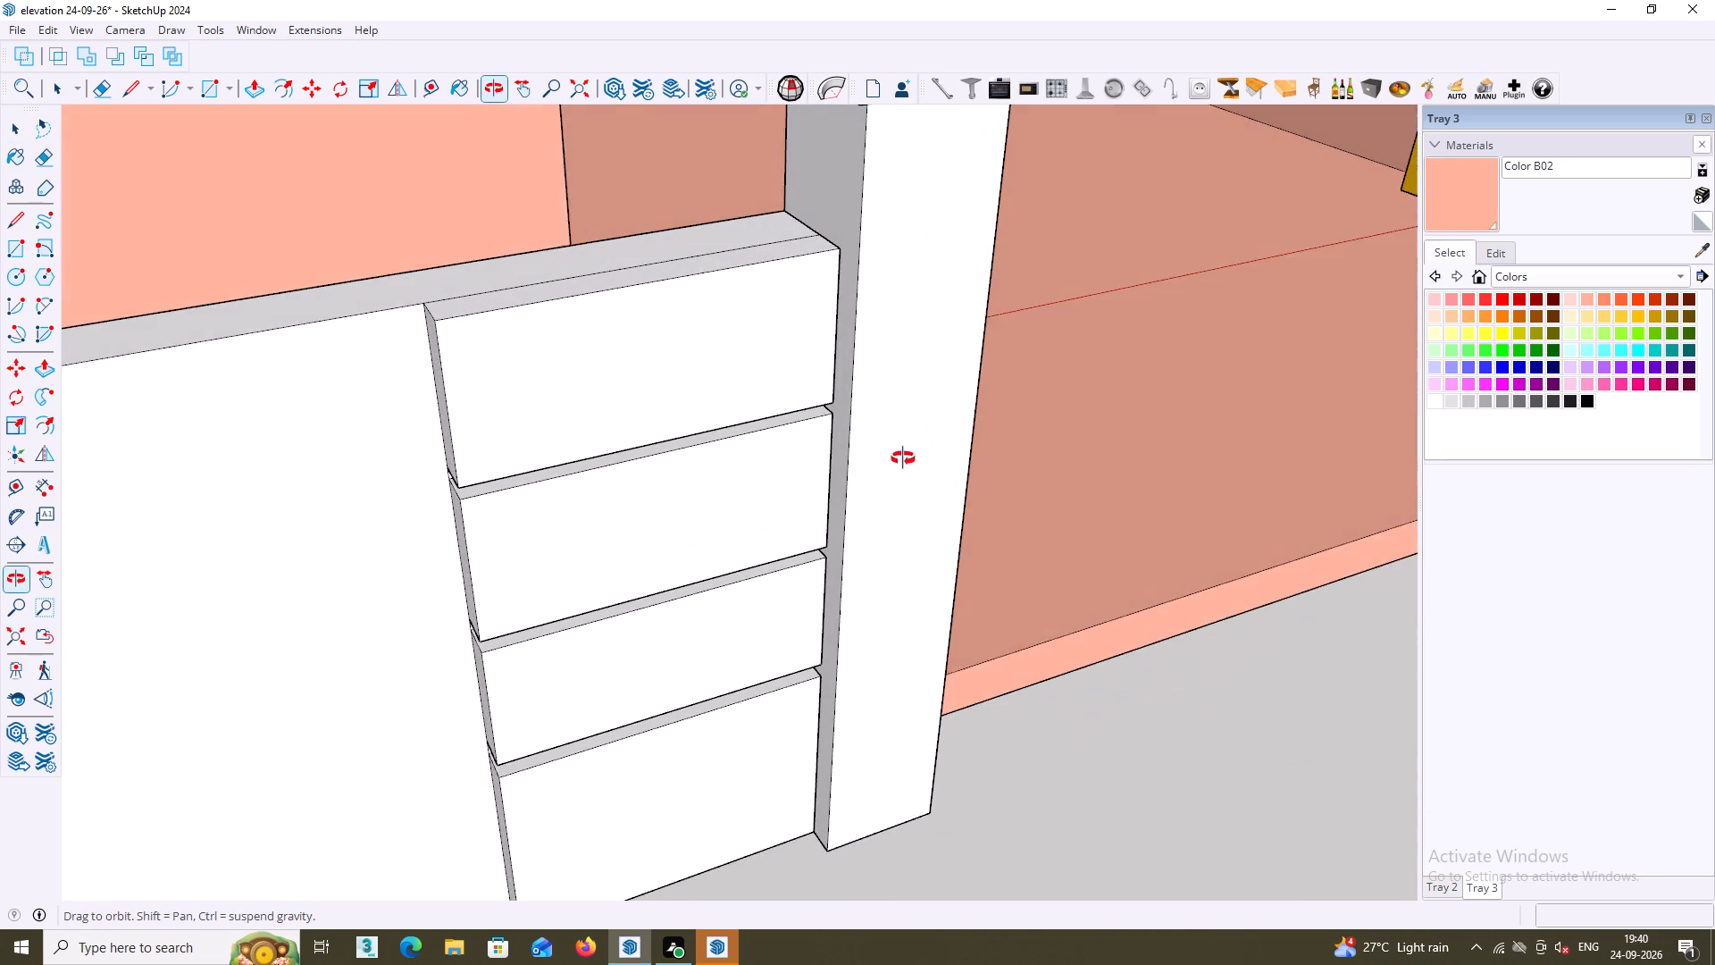
pyautogui.moveTo(903, 458); pyautogui.dragTo(911, 470, button='middle')
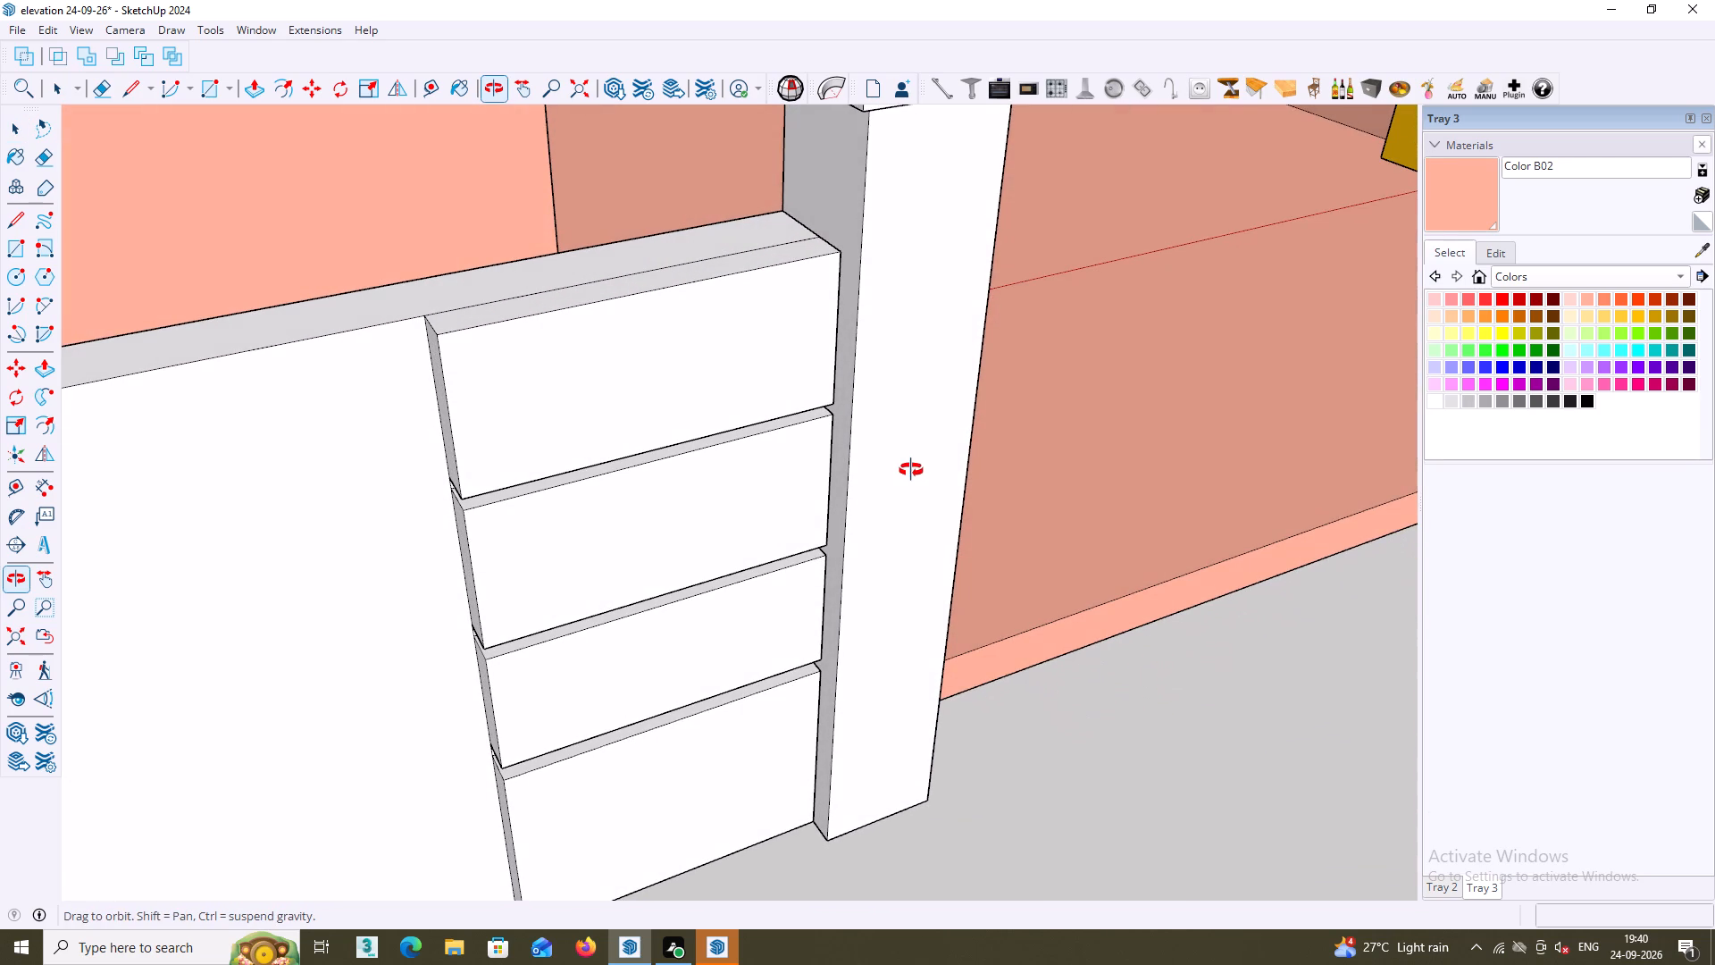
pyautogui.moveTo(911, 470); pyautogui.dragTo(941, 476, button='middle')
pyautogui.scroll(-14, 906, 460)
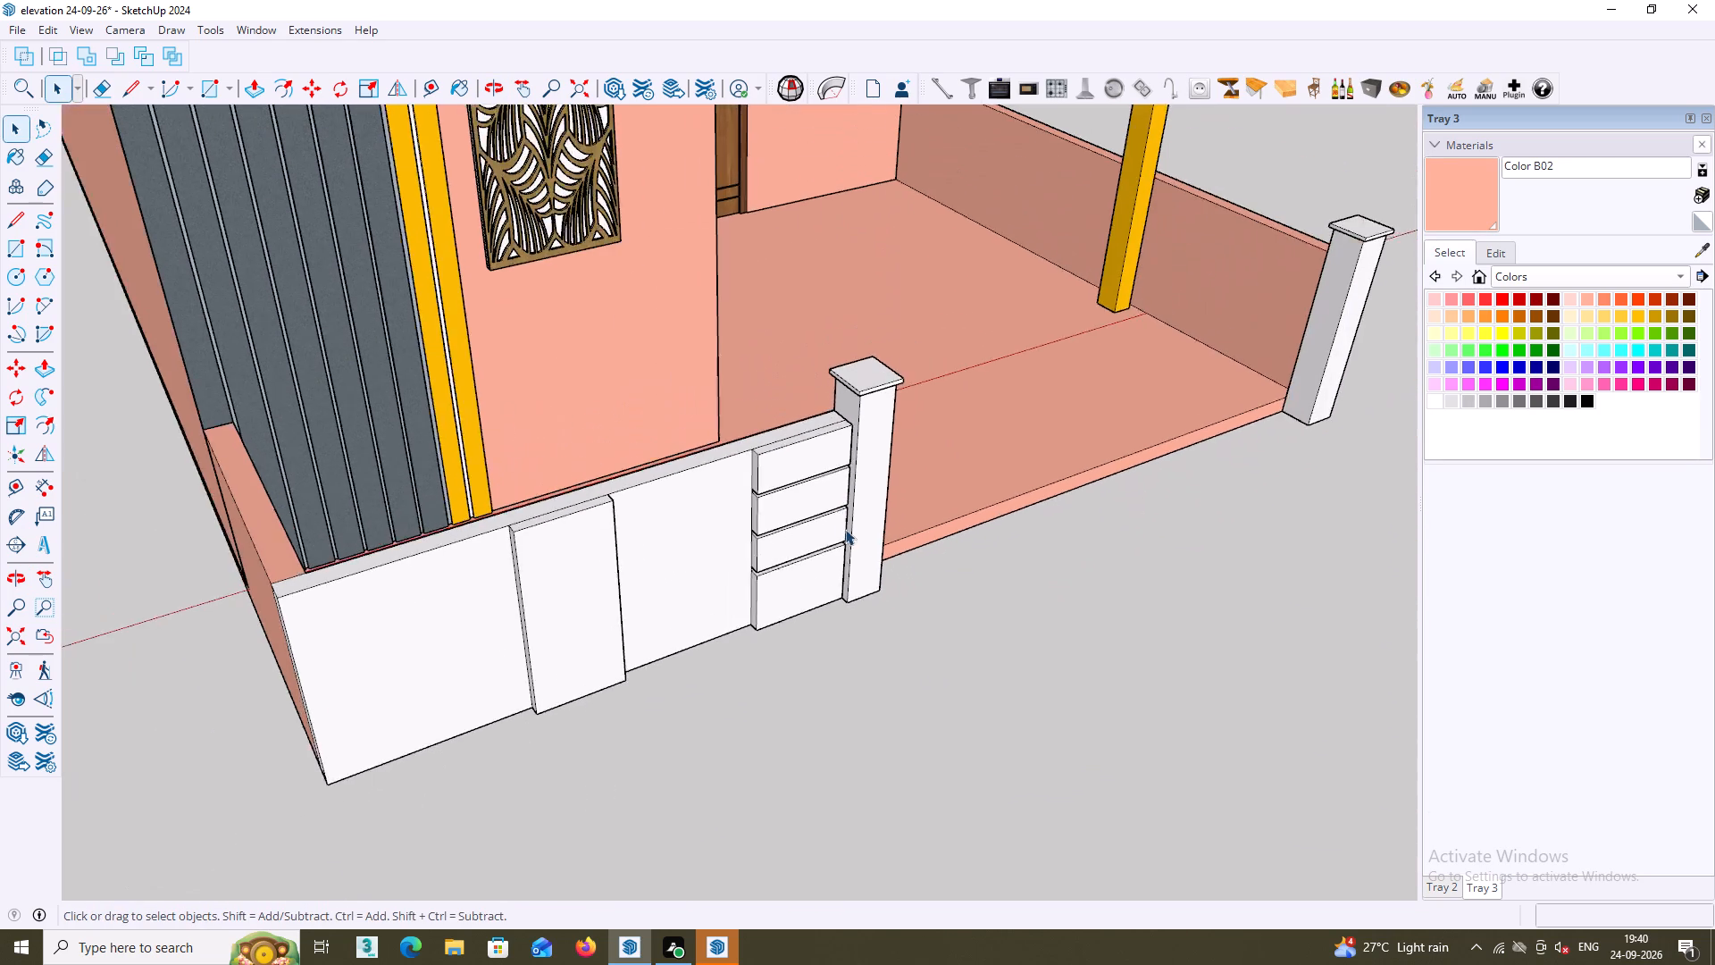
pyautogui.scroll(4, 872, 468)
pyautogui.scroll(-2, 888, 499)
pyautogui.moveTo(893, 511); pyautogui.dragTo(850, 501, button='middle')
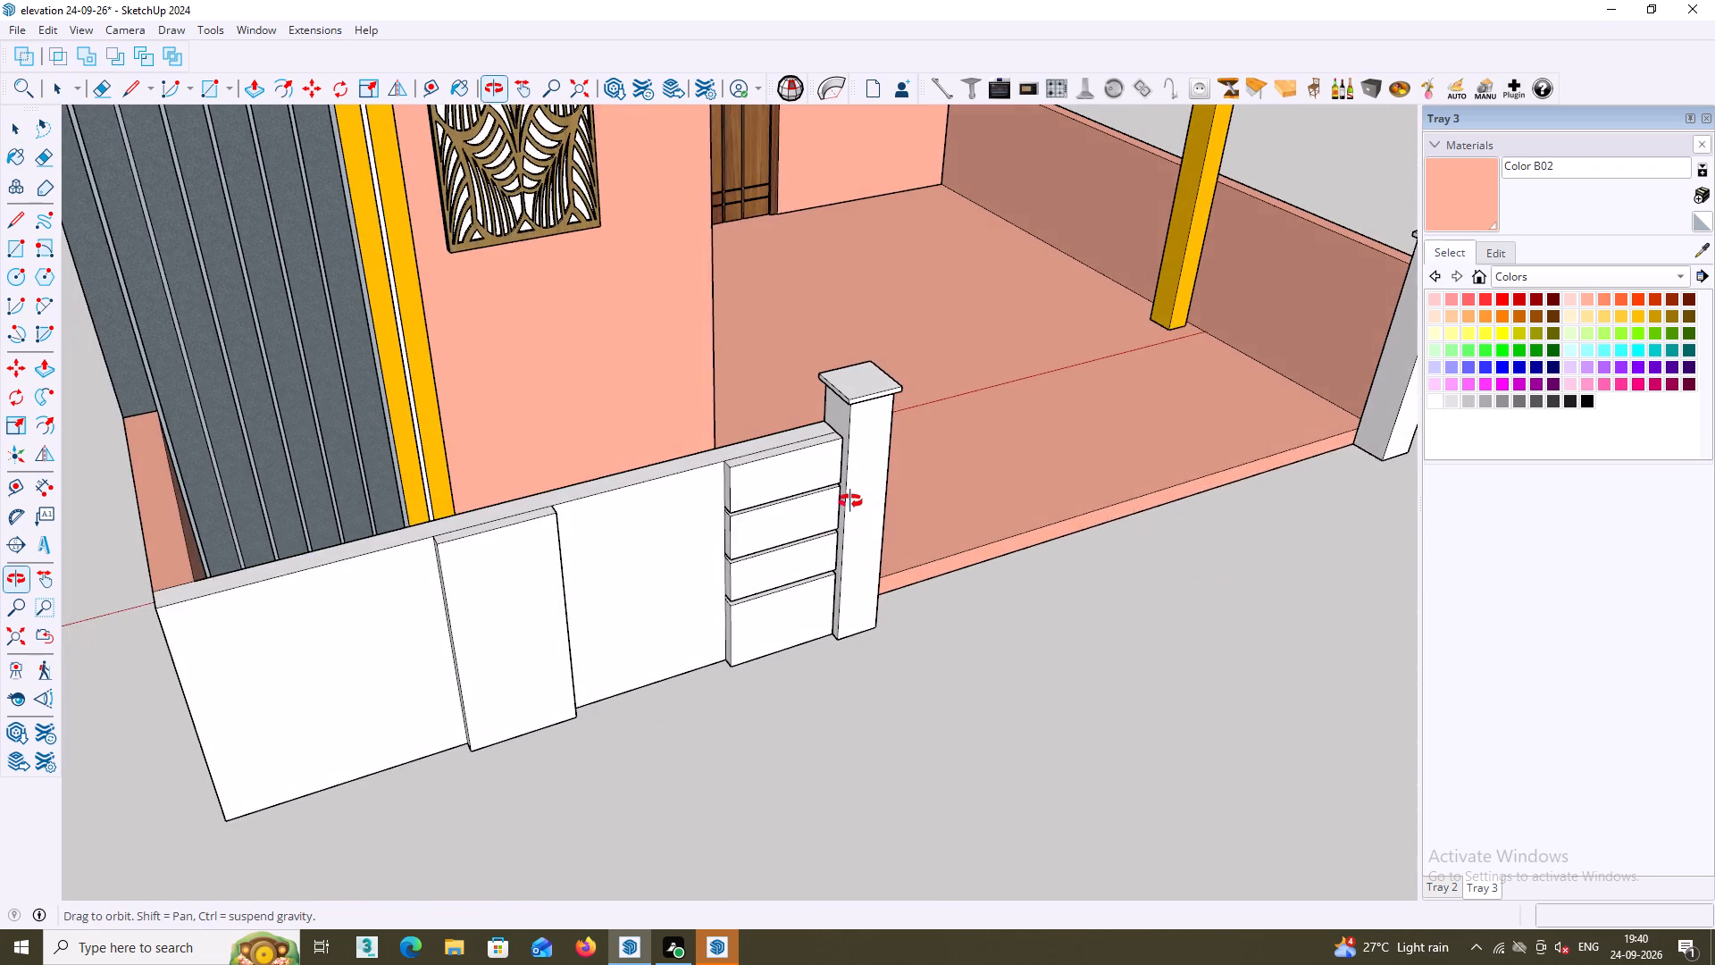
pyautogui.moveTo(850, 501); pyautogui.dragTo(846, 504, button='middle')
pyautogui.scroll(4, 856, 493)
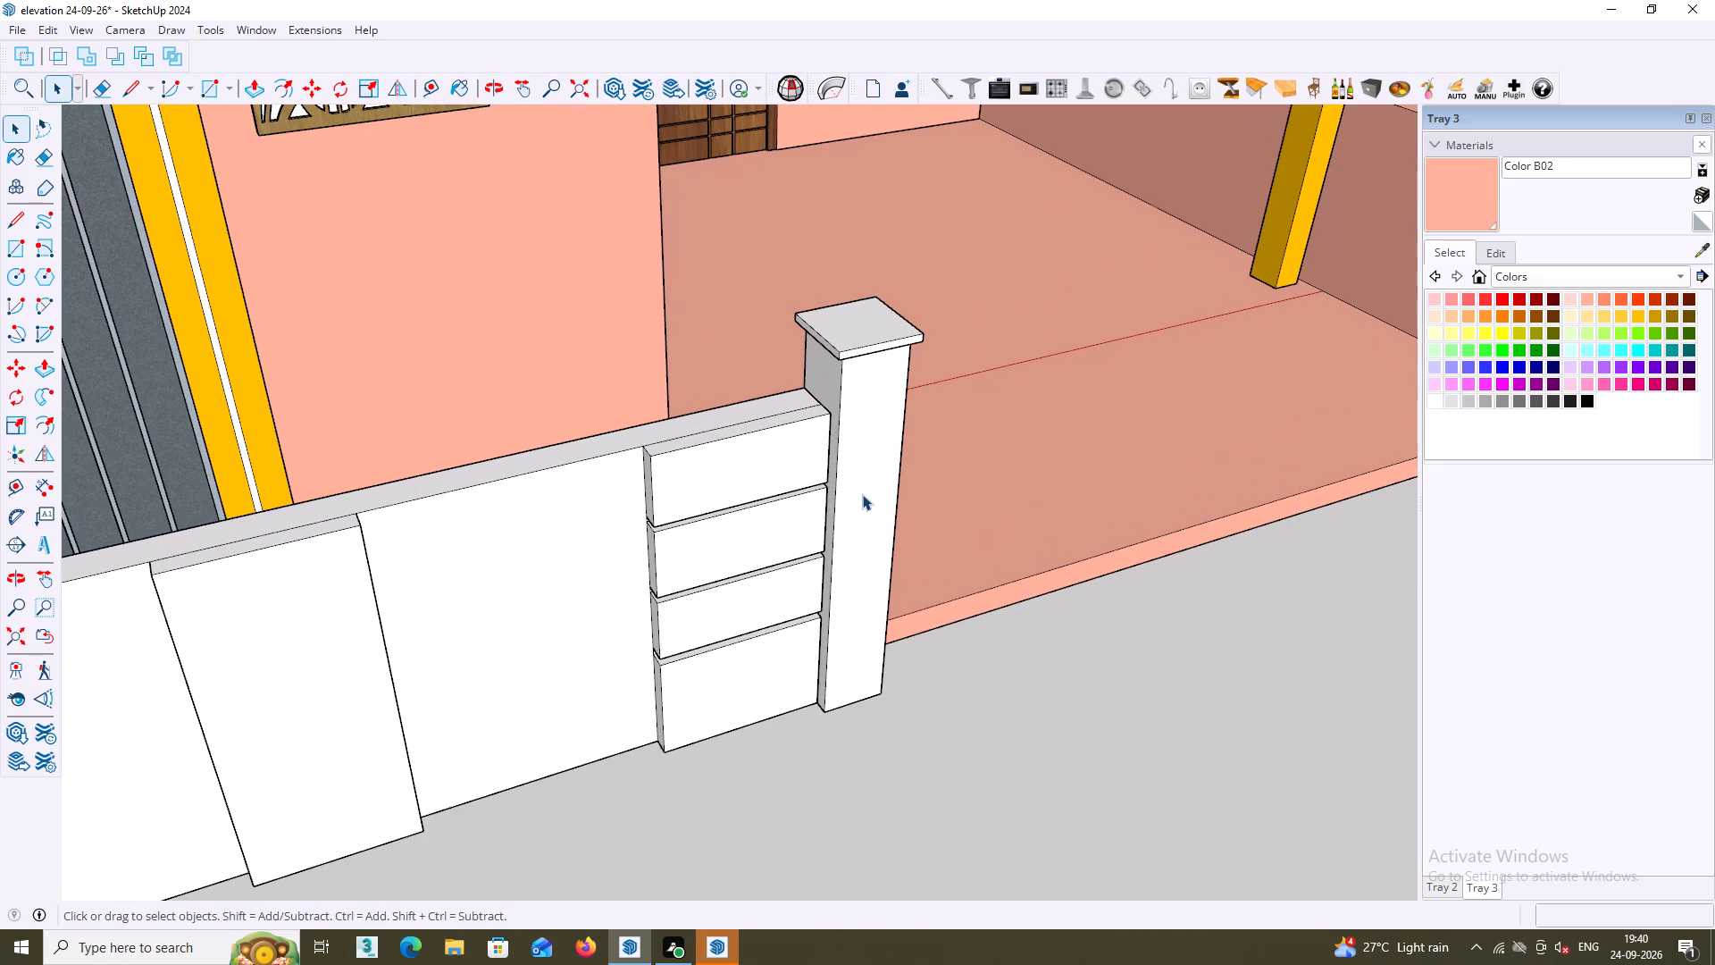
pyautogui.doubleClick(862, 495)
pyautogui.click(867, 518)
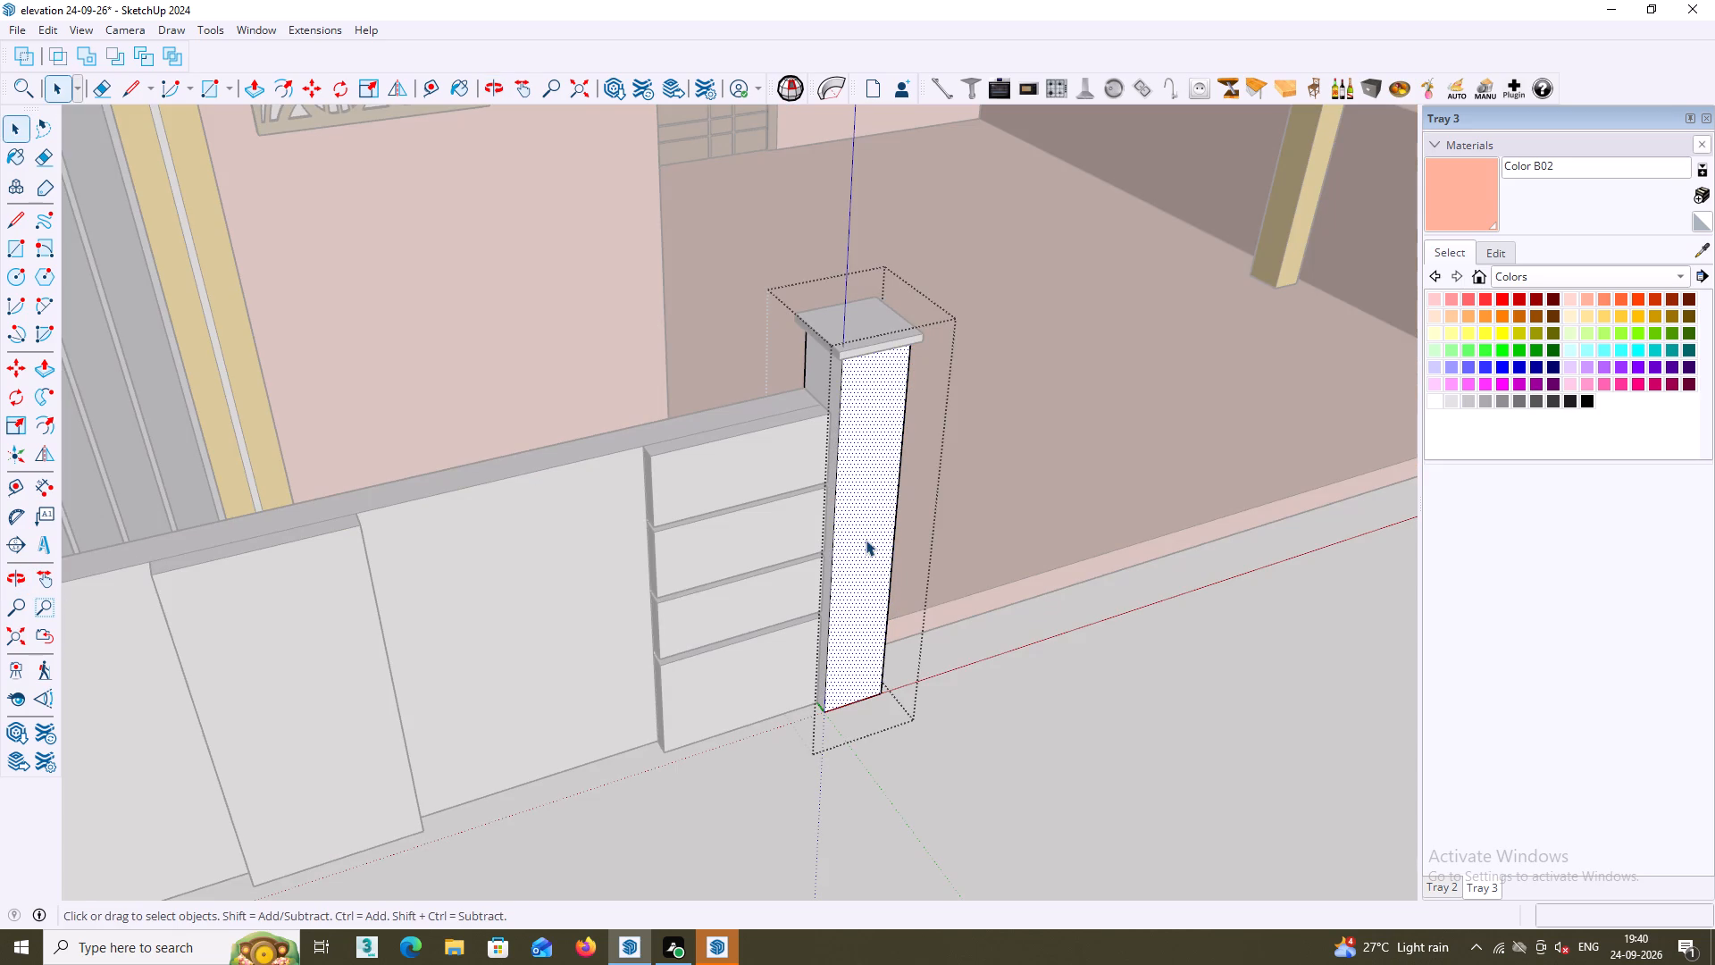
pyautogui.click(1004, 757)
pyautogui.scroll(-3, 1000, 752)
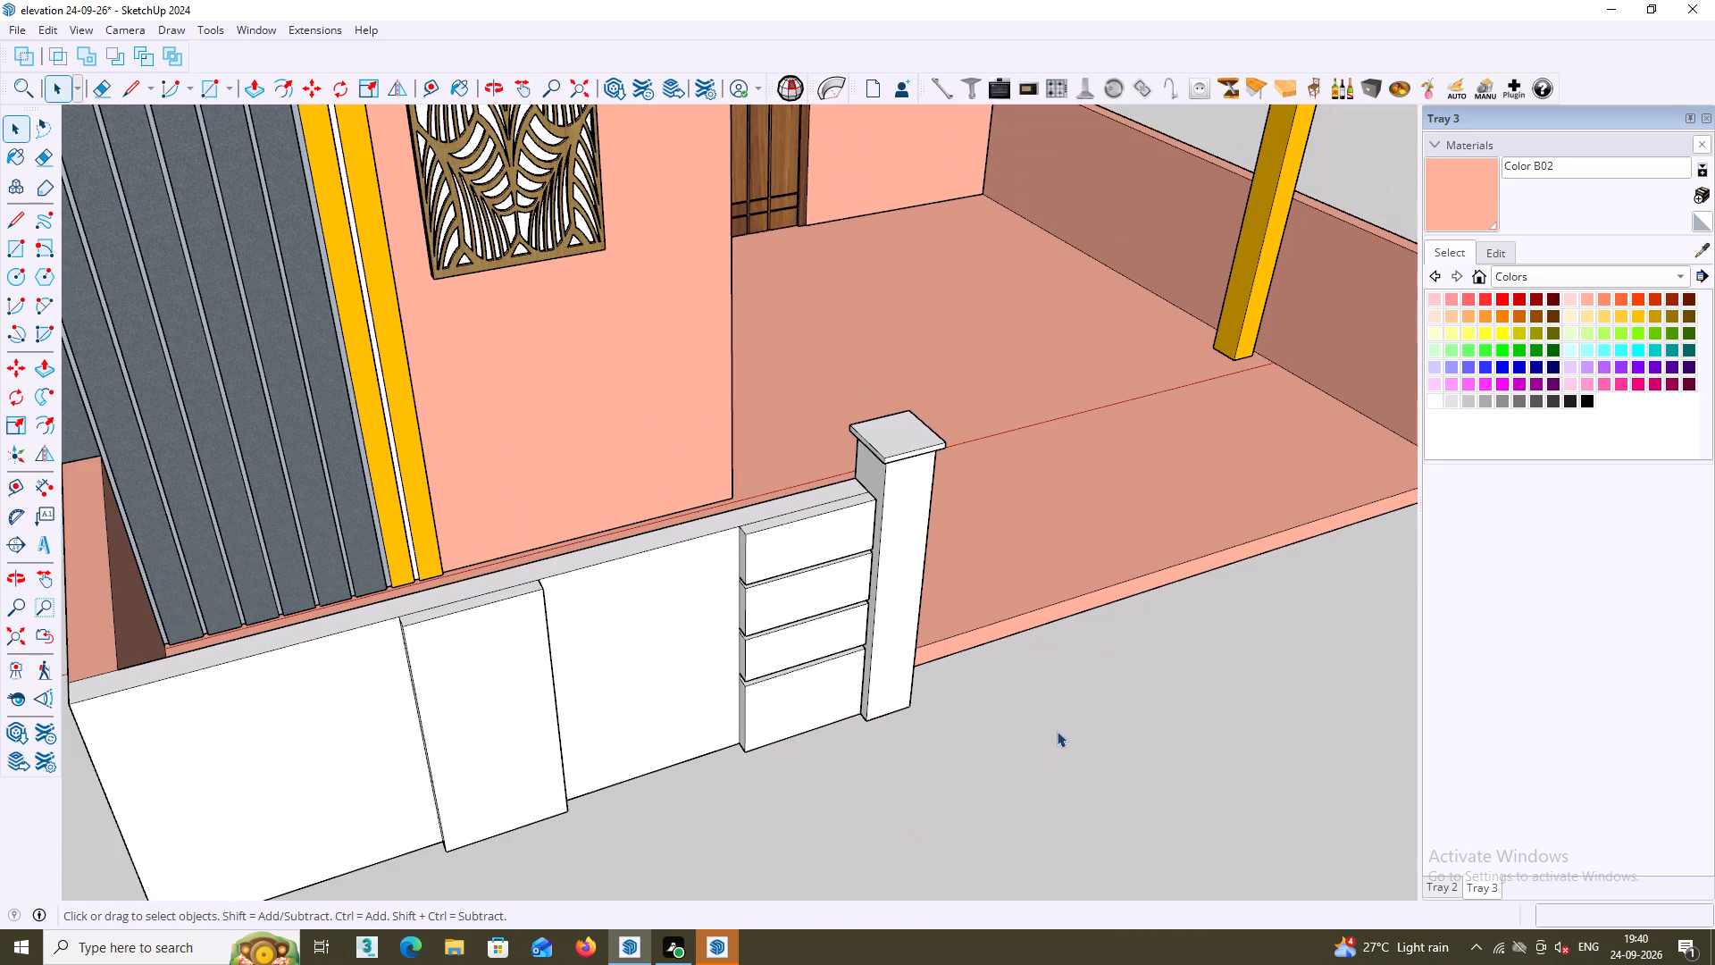
# Offset the outline of the parapet's raised middle panel inward 3 3/8".
pyautogui.moveTo(1043, 726); pyautogui.dragTo(892, 664, button='middle')
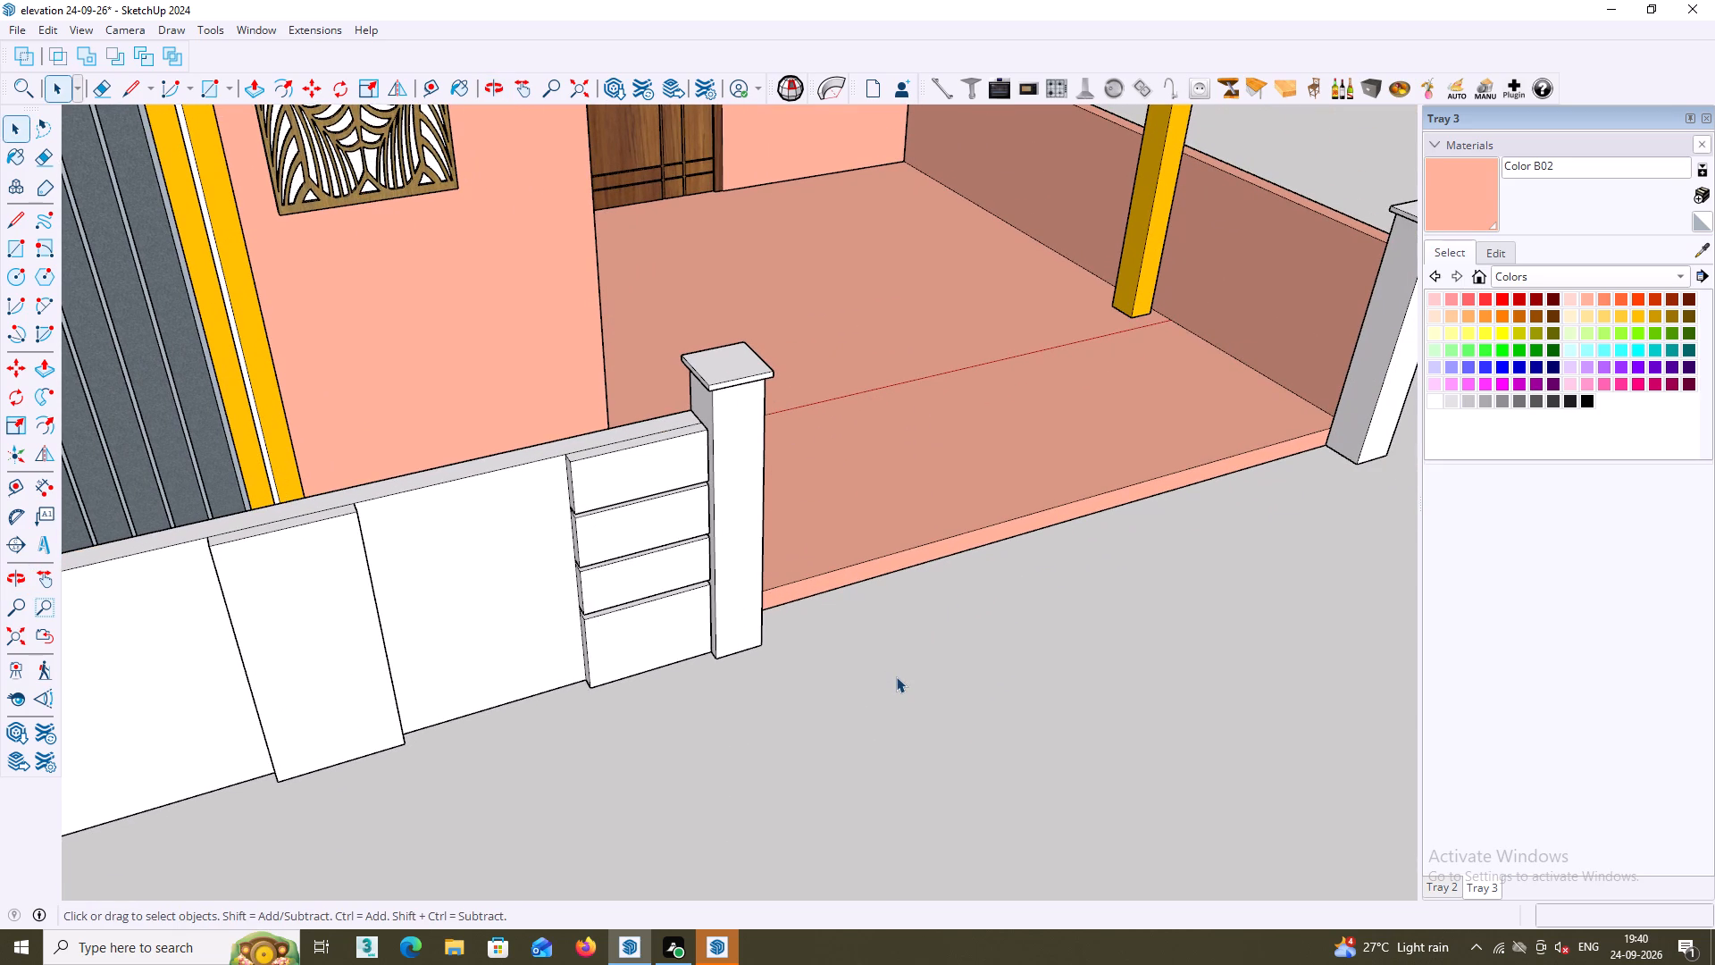
pyautogui.moveTo(883, 677); pyautogui.dragTo(951, 667, button='middle')
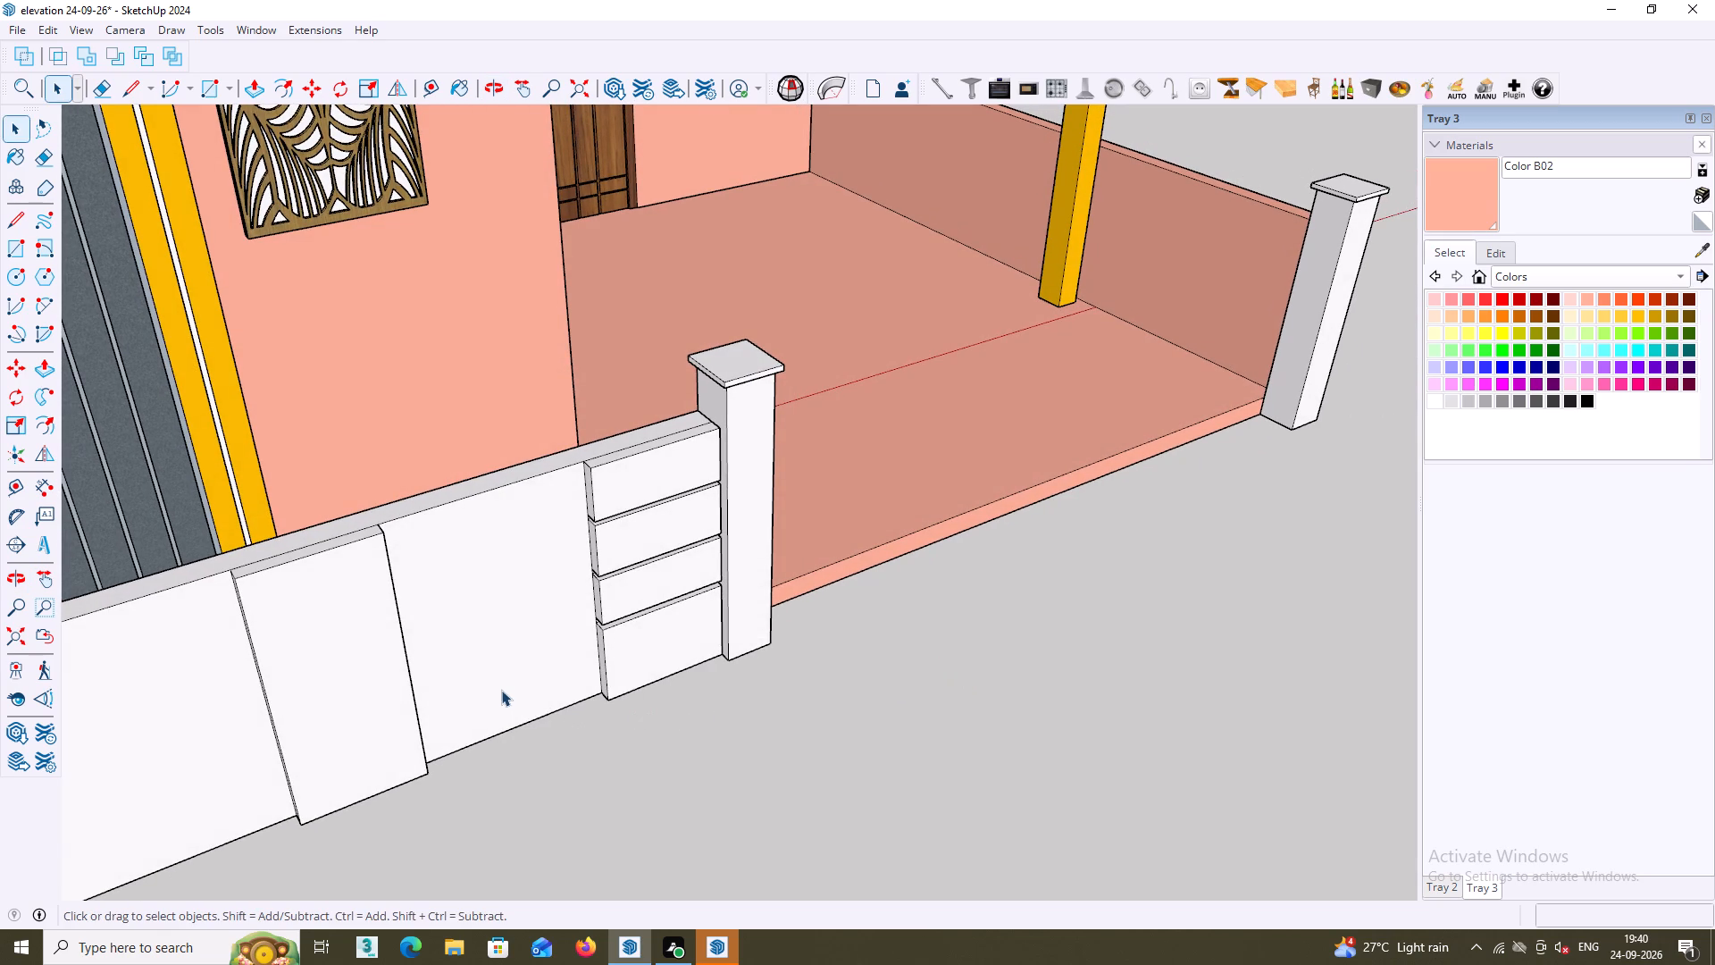
pyautogui.press('r')
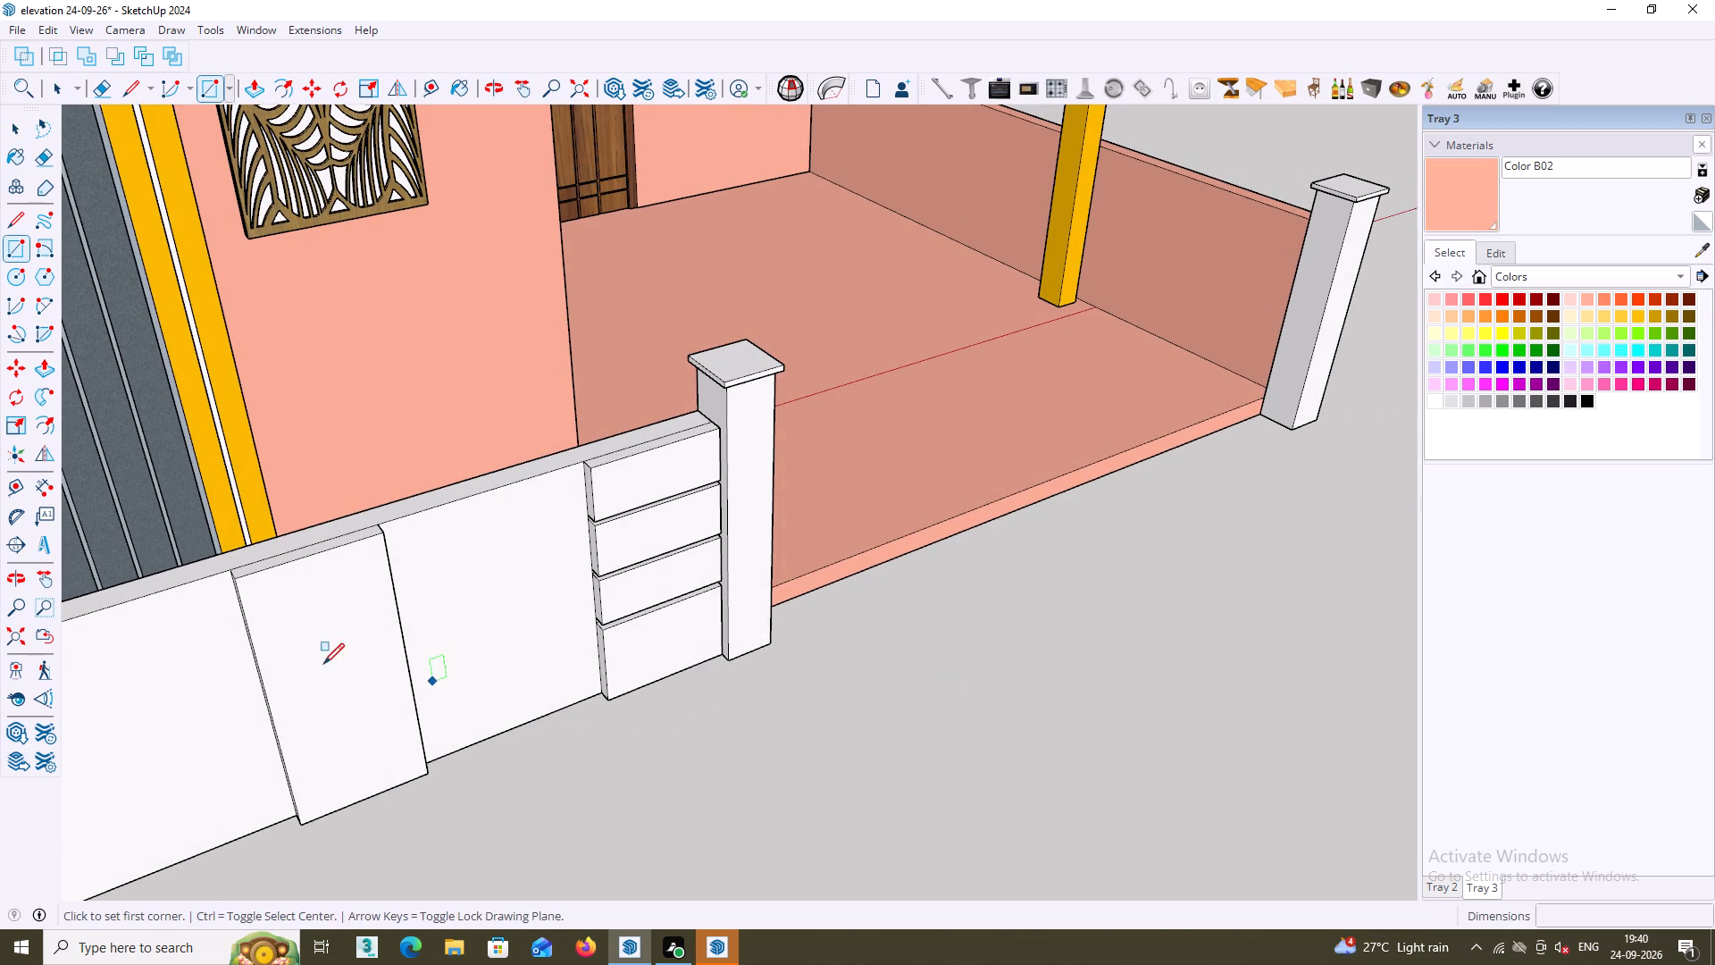
pyautogui.scroll(1, 327, 628)
pyautogui.moveTo(330, 618); pyautogui.dragTo(319, 555, button='middle')
pyautogui.scroll(1, 296, 547)
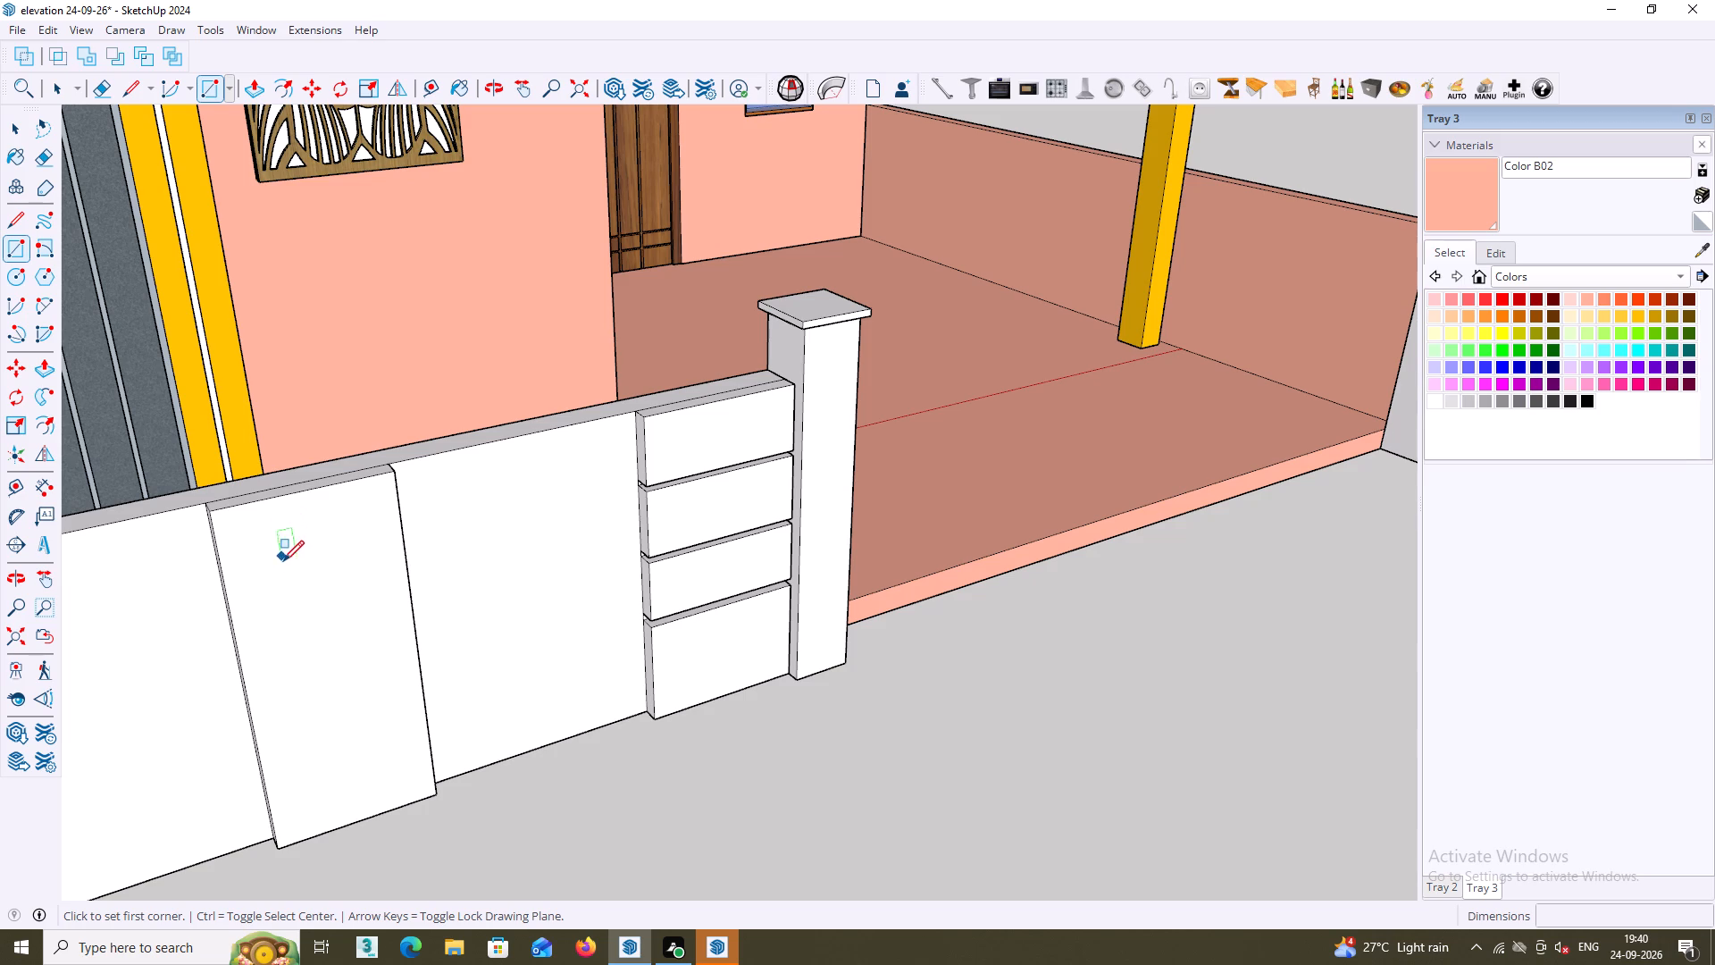
pyautogui.scroll(-1, 315, 664)
pyautogui.keyDown('shift'); pyautogui.moveTo(318, 665); pyautogui.dragTo(311, 608, button='middle'); pyautogui.keyUp('shift')
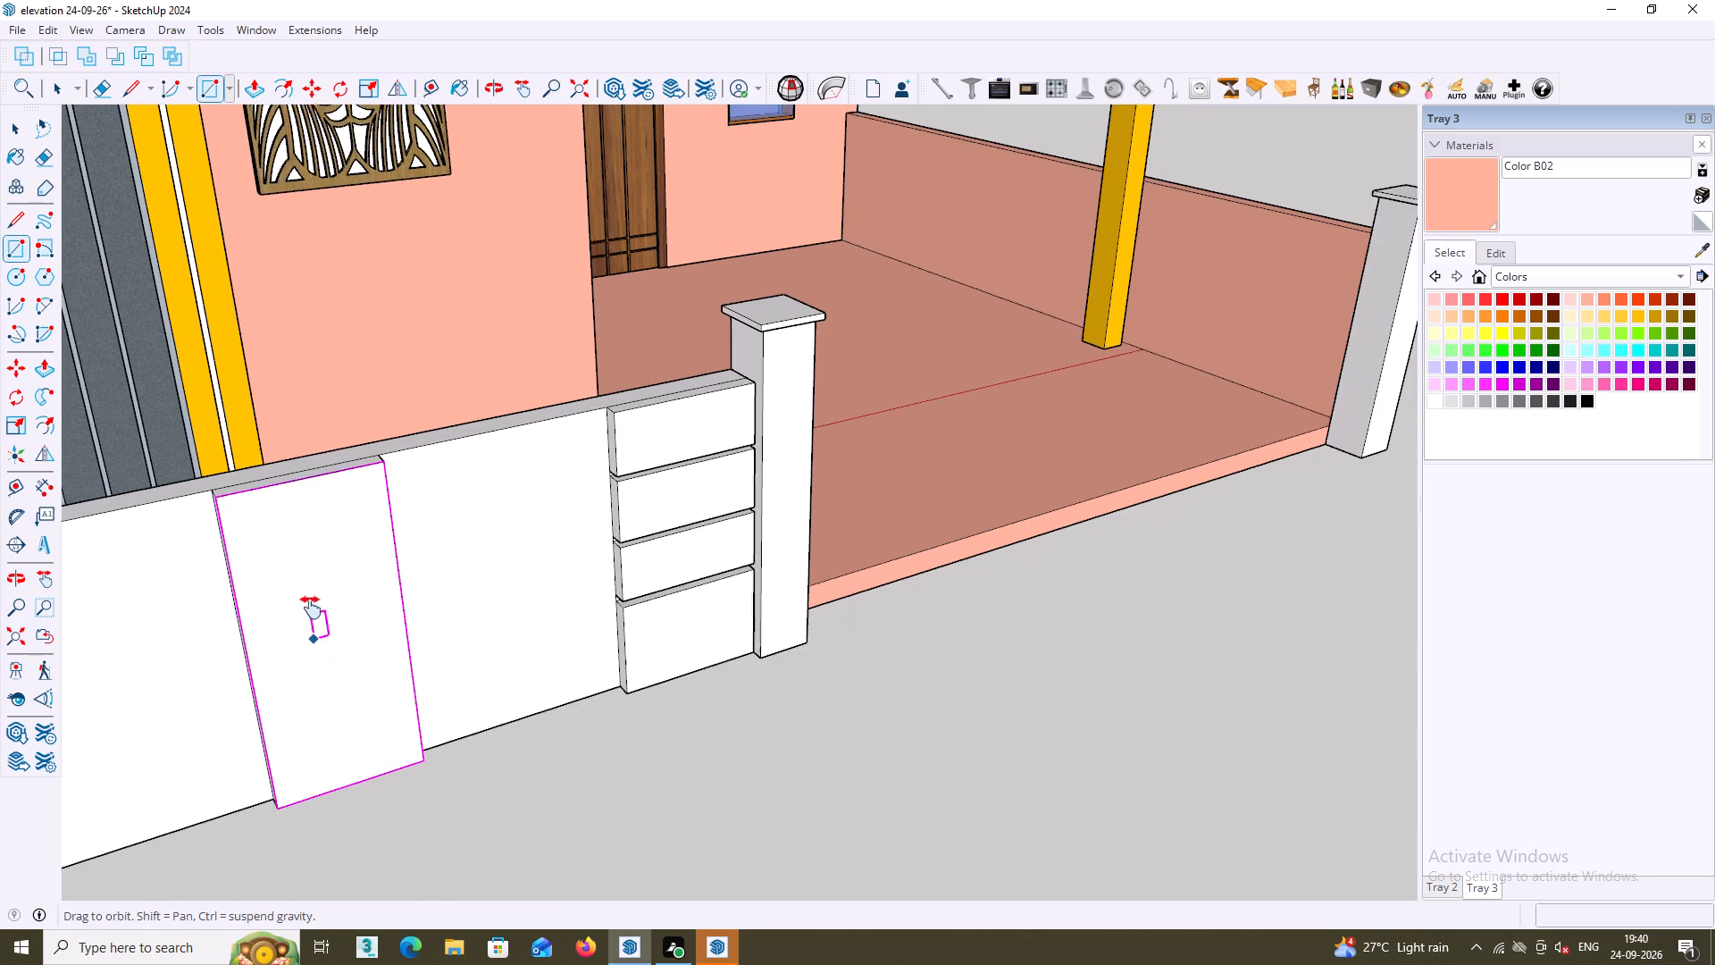
pyautogui.keyDown('shift'); pyautogui.moveTo(311, 608); pyautogui.dragTo(308, 561, button='middle'); pyautogui.keyUp('shift')
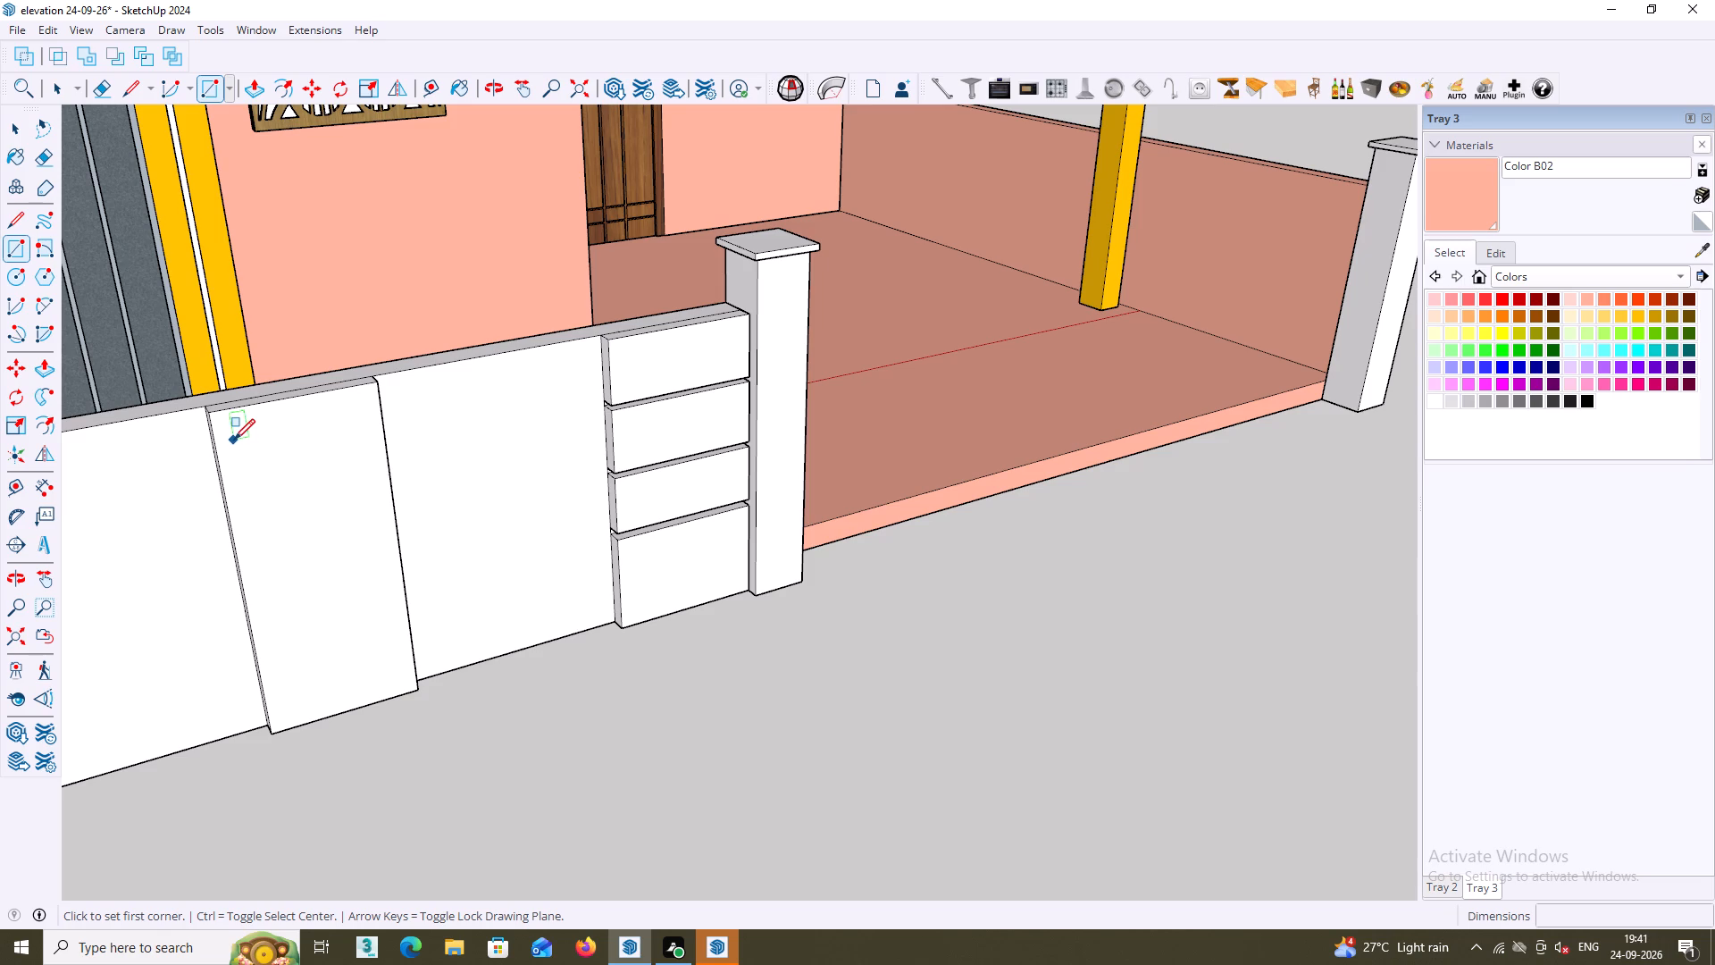
pyautogui.press('space')
pyautogui.click(281, 487)
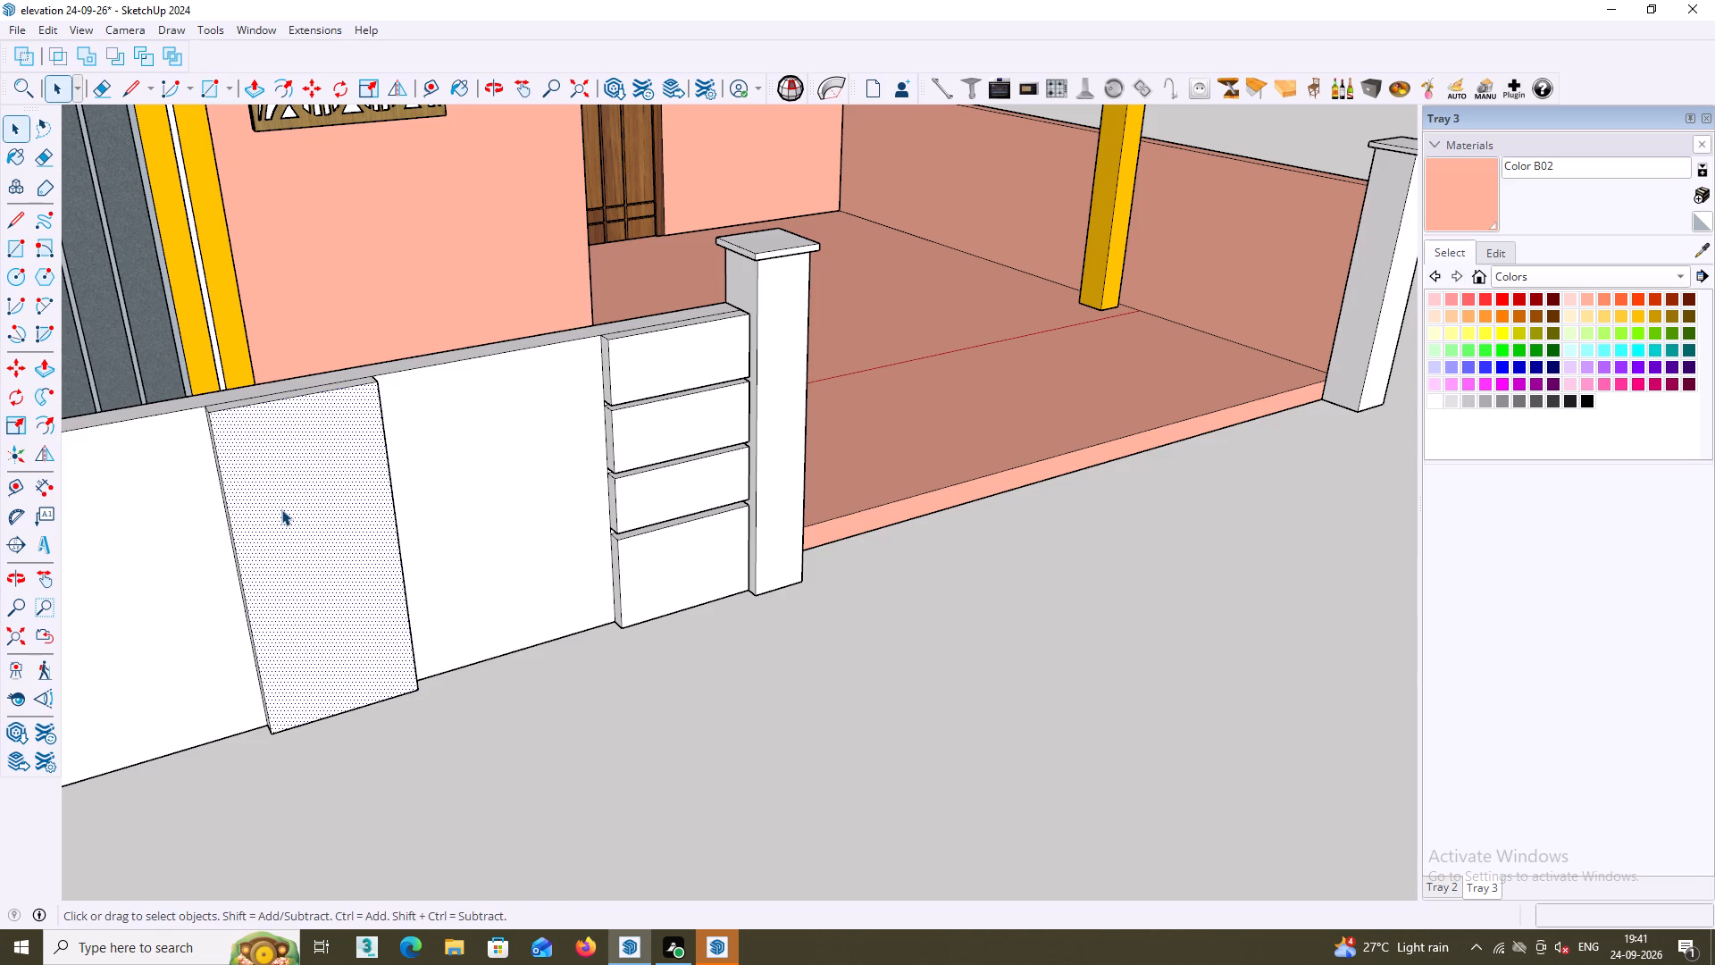
pyautogui.press('f')
pyautogui.click(280, 409)
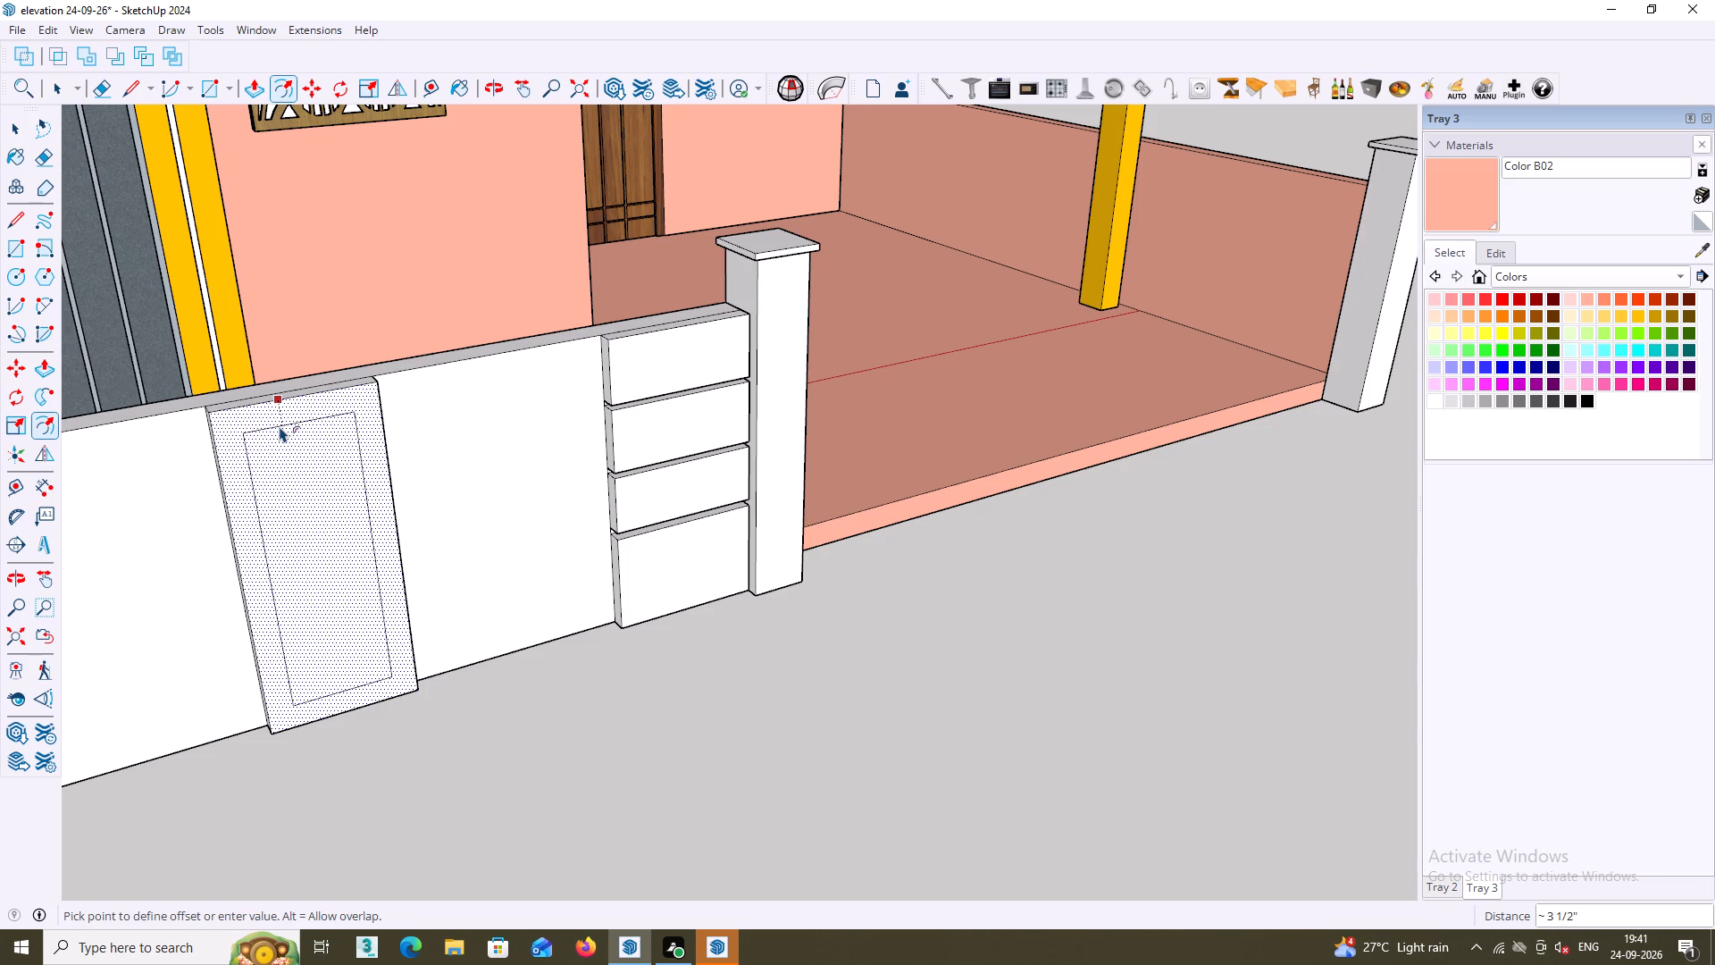
pyautogui.click(280, 426)
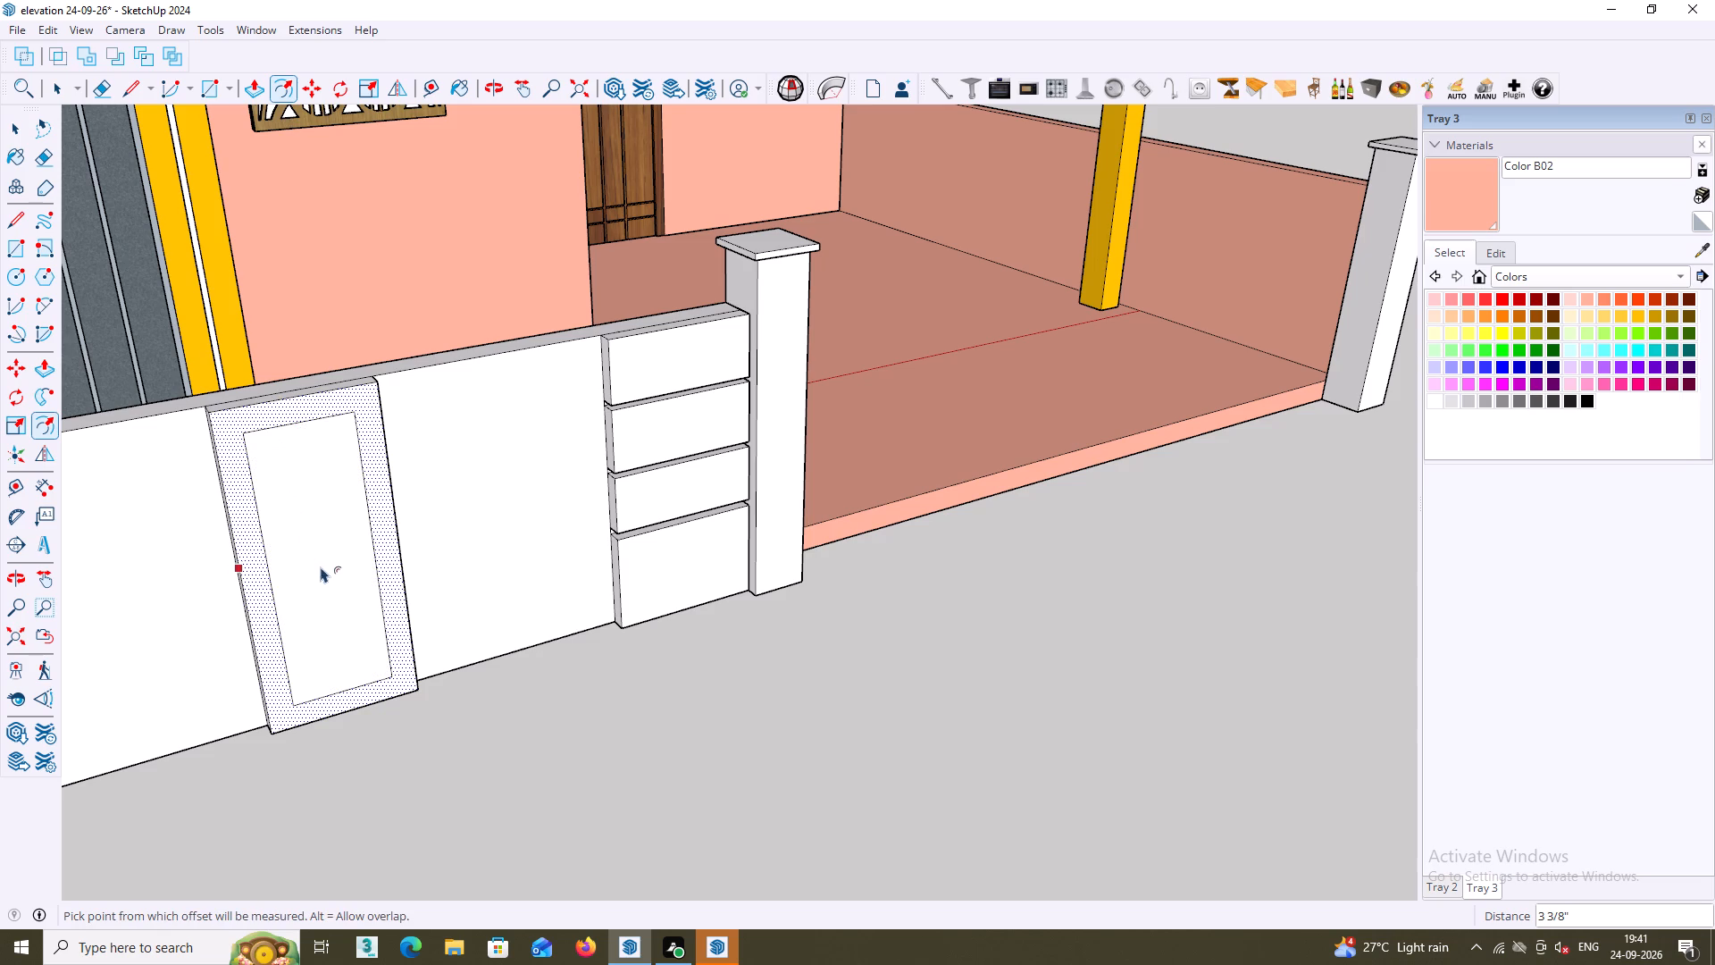
# Offset the inner rectangle of the raised middle panel inward again by about 1 11/16" to form a second nested frame.
pyautogui.press('space')
pyautogui.click(327, 570)
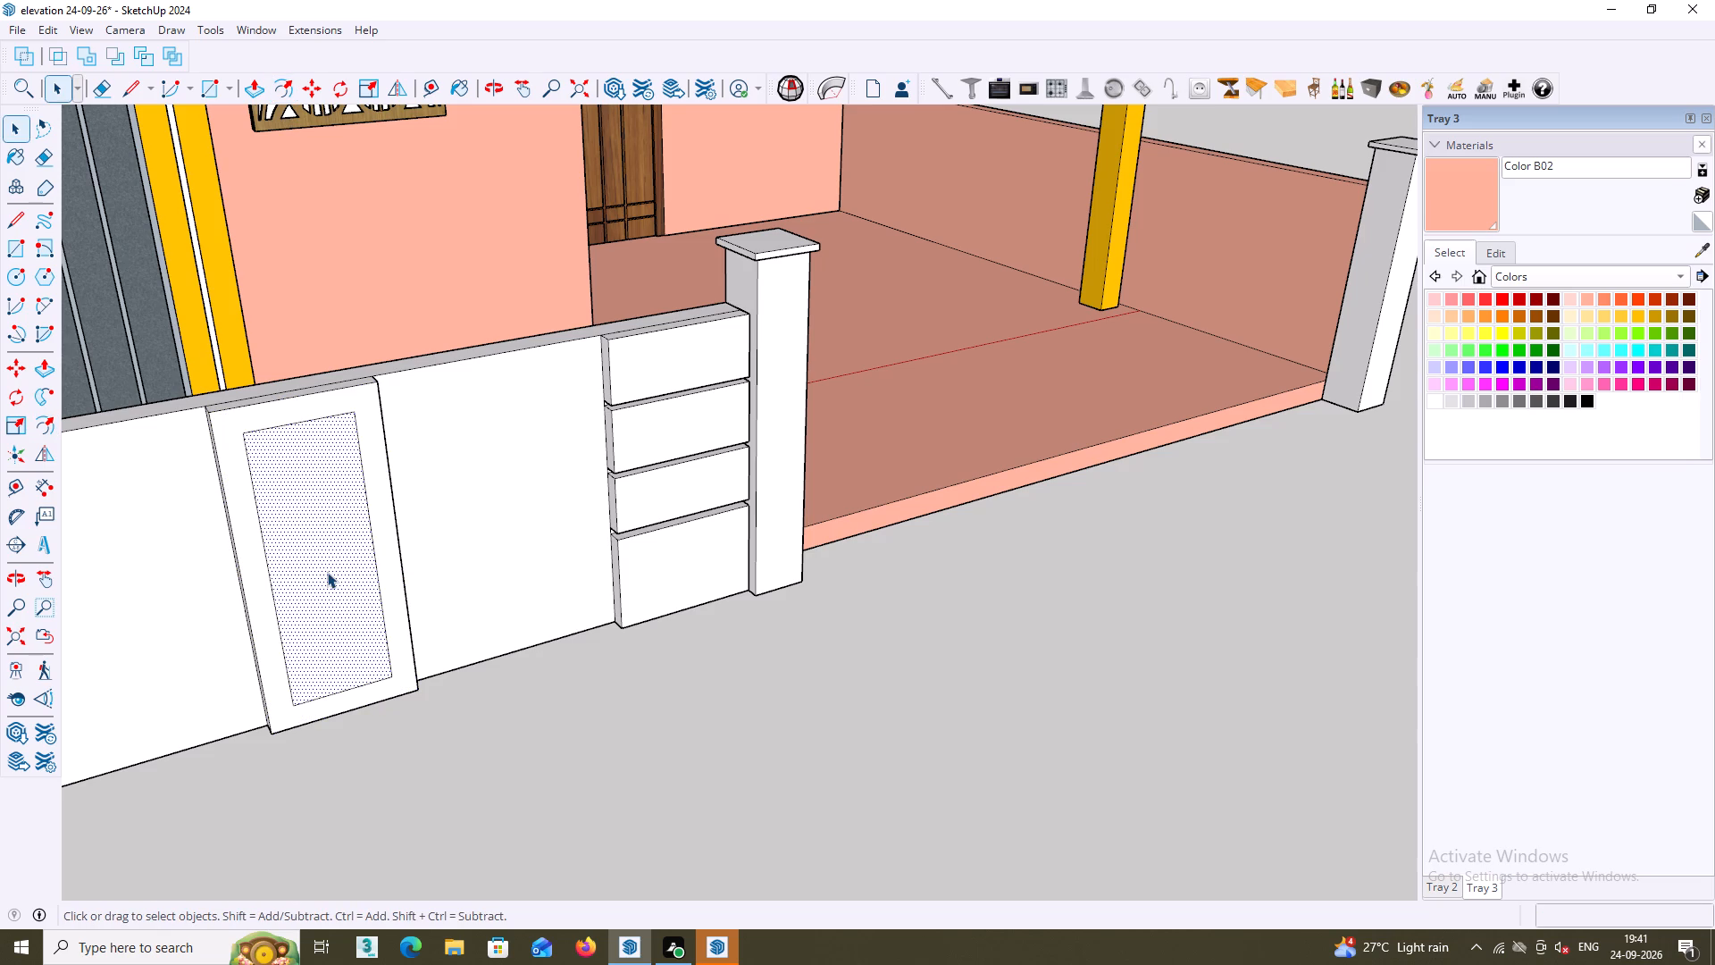
pyautogui.press('space')
pyautogui.press('f')
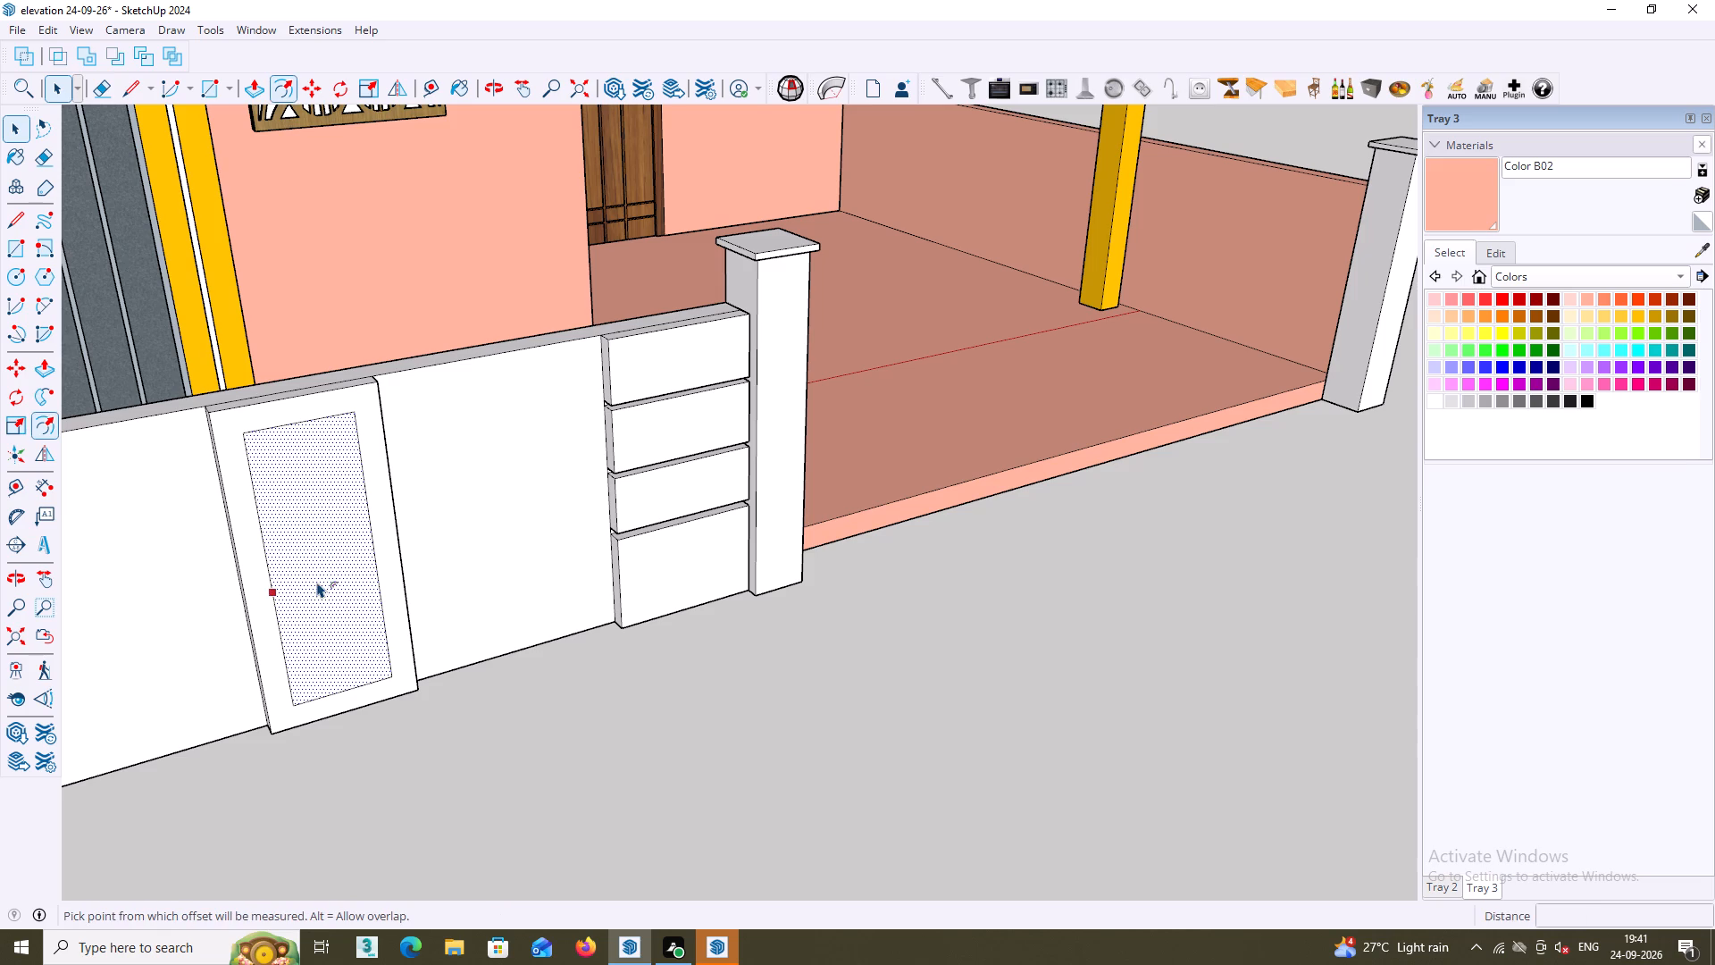
pyautogui.click(297, 437)
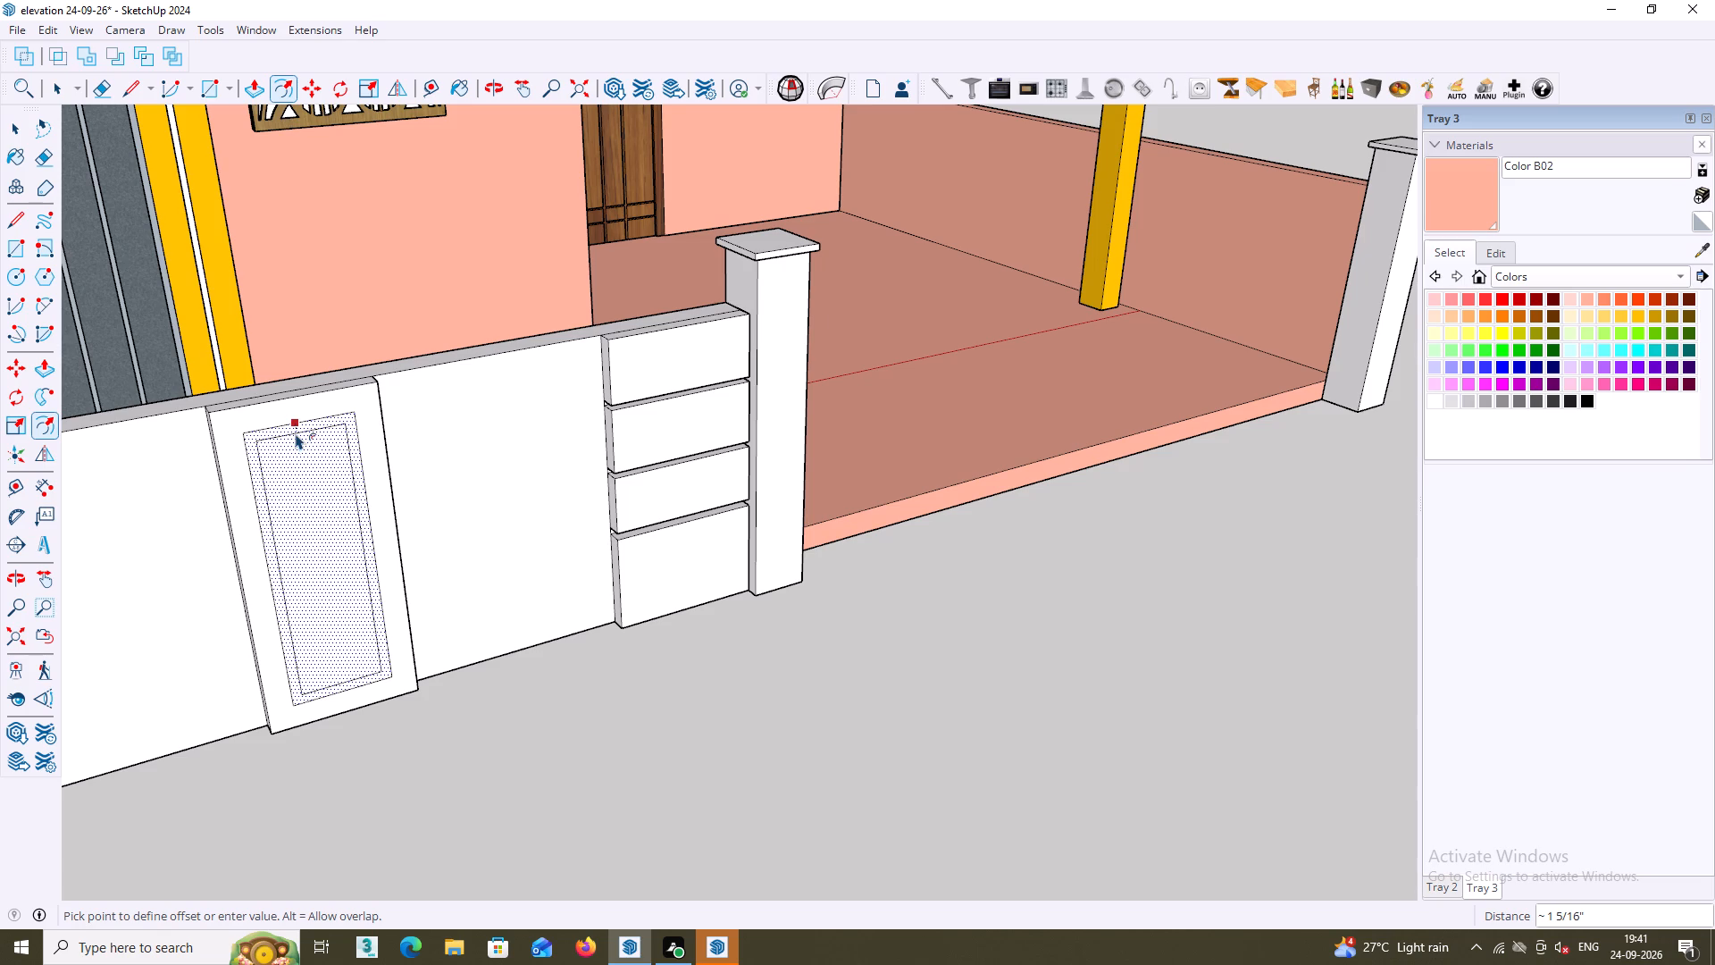
pyautogui.doubleClick(297, 436)
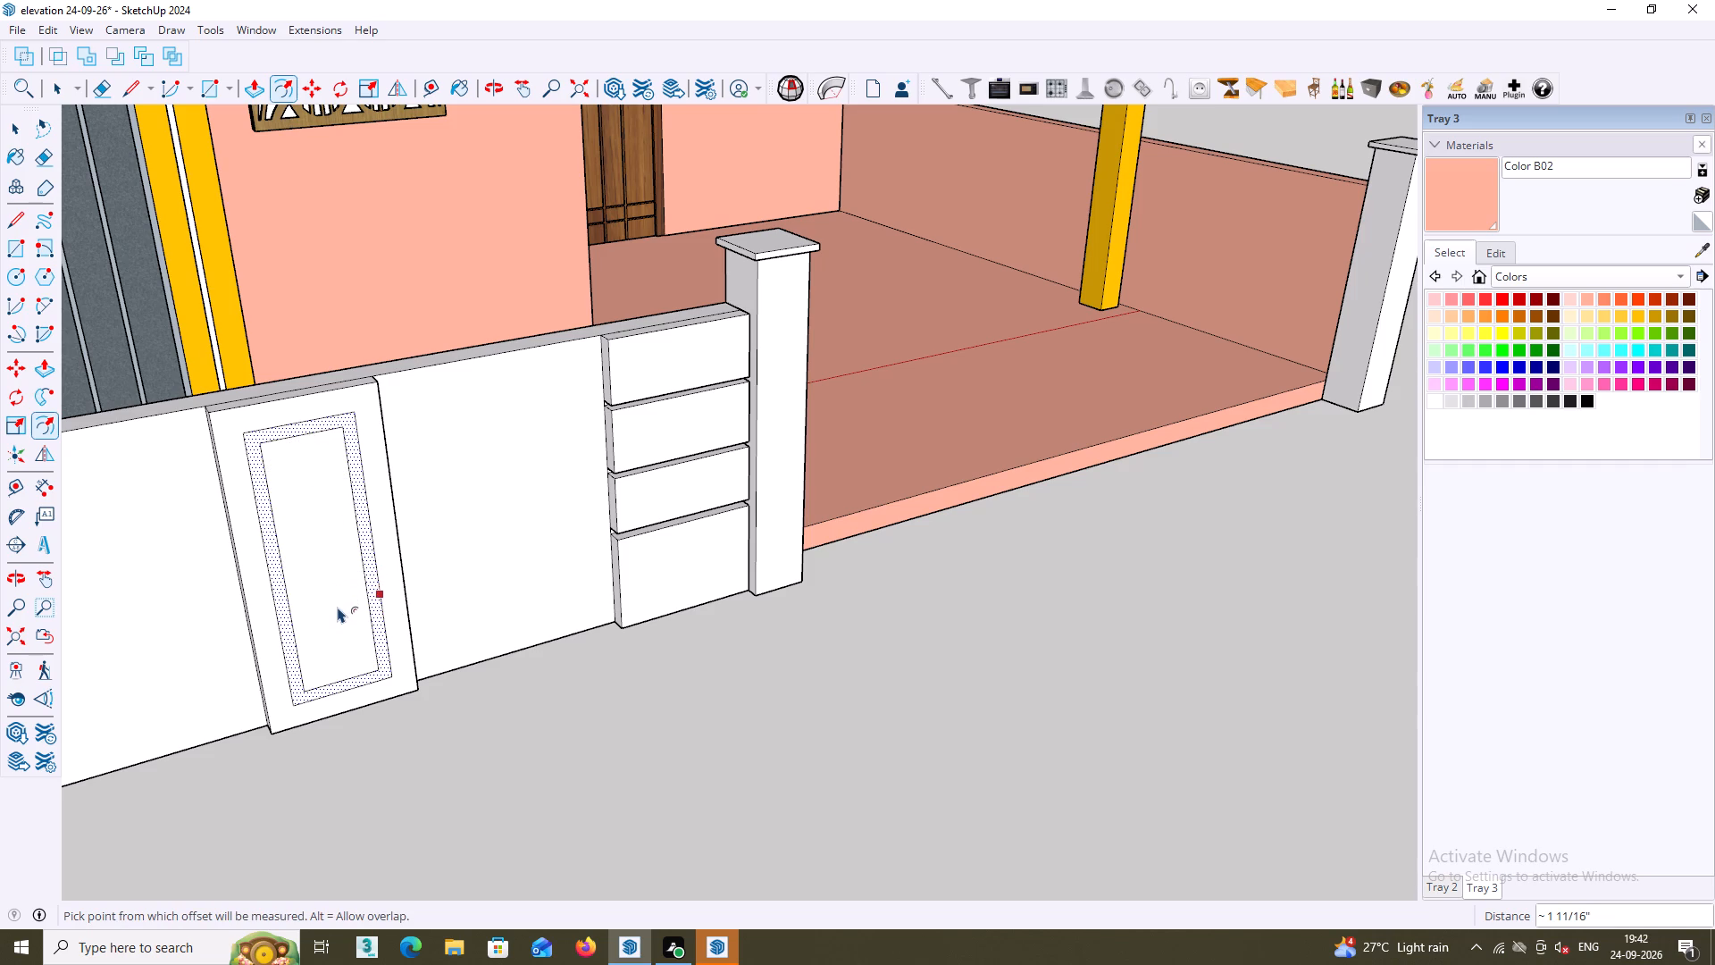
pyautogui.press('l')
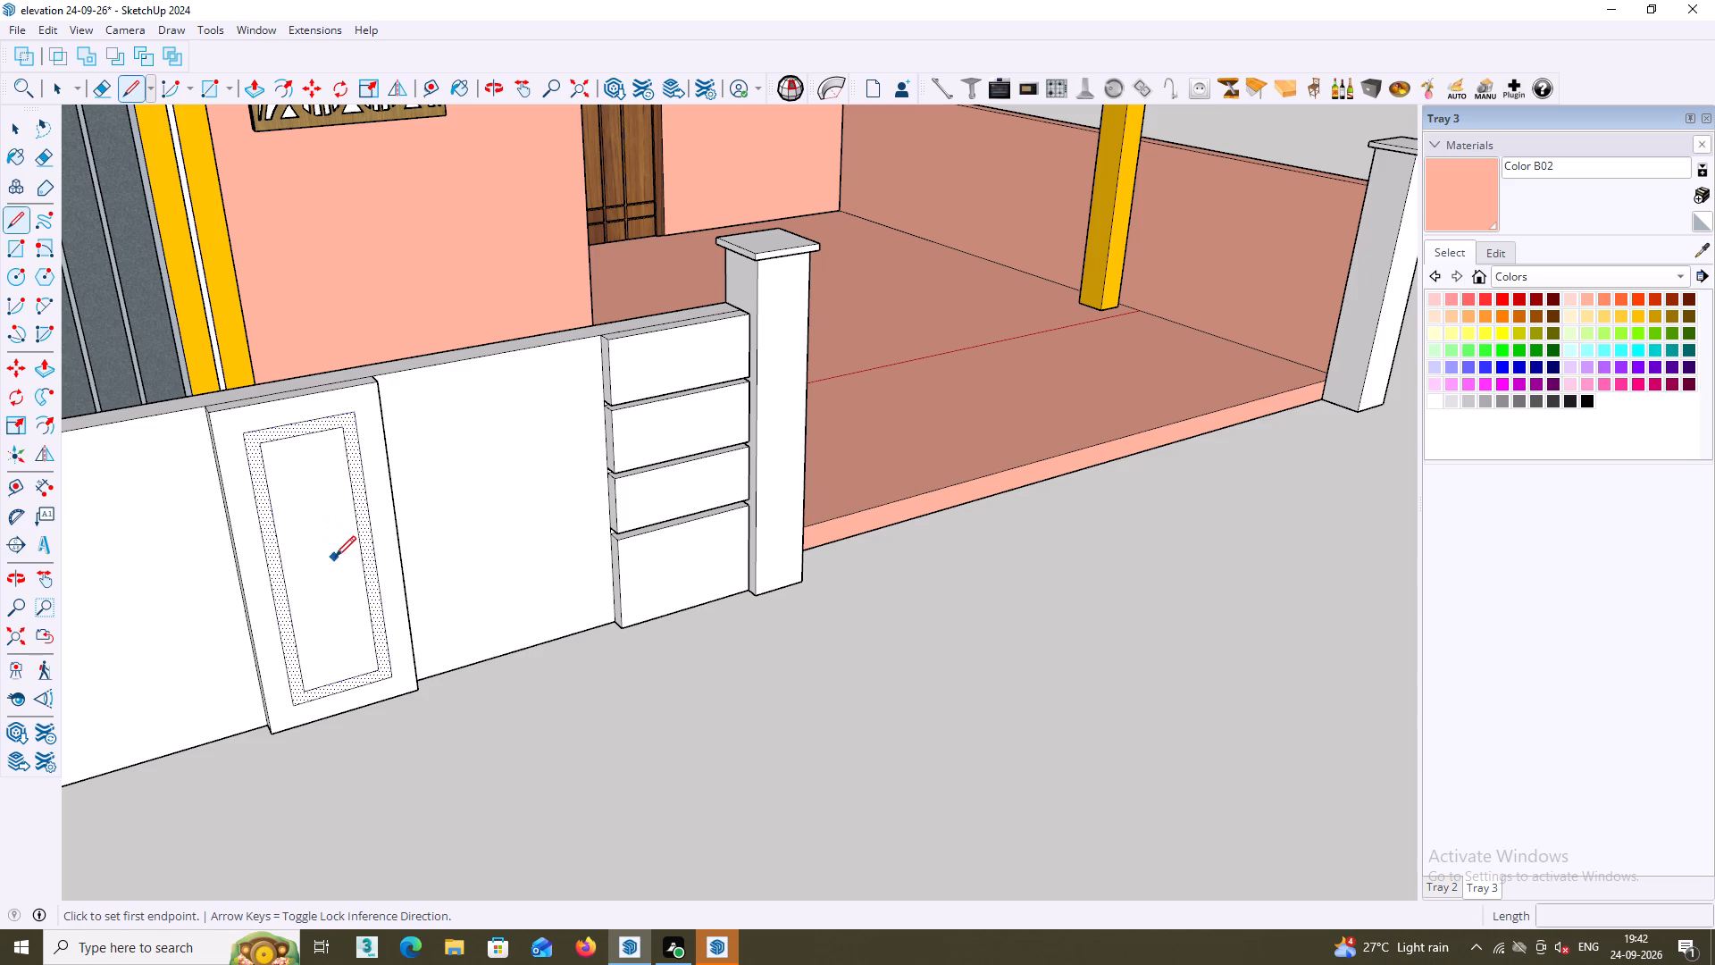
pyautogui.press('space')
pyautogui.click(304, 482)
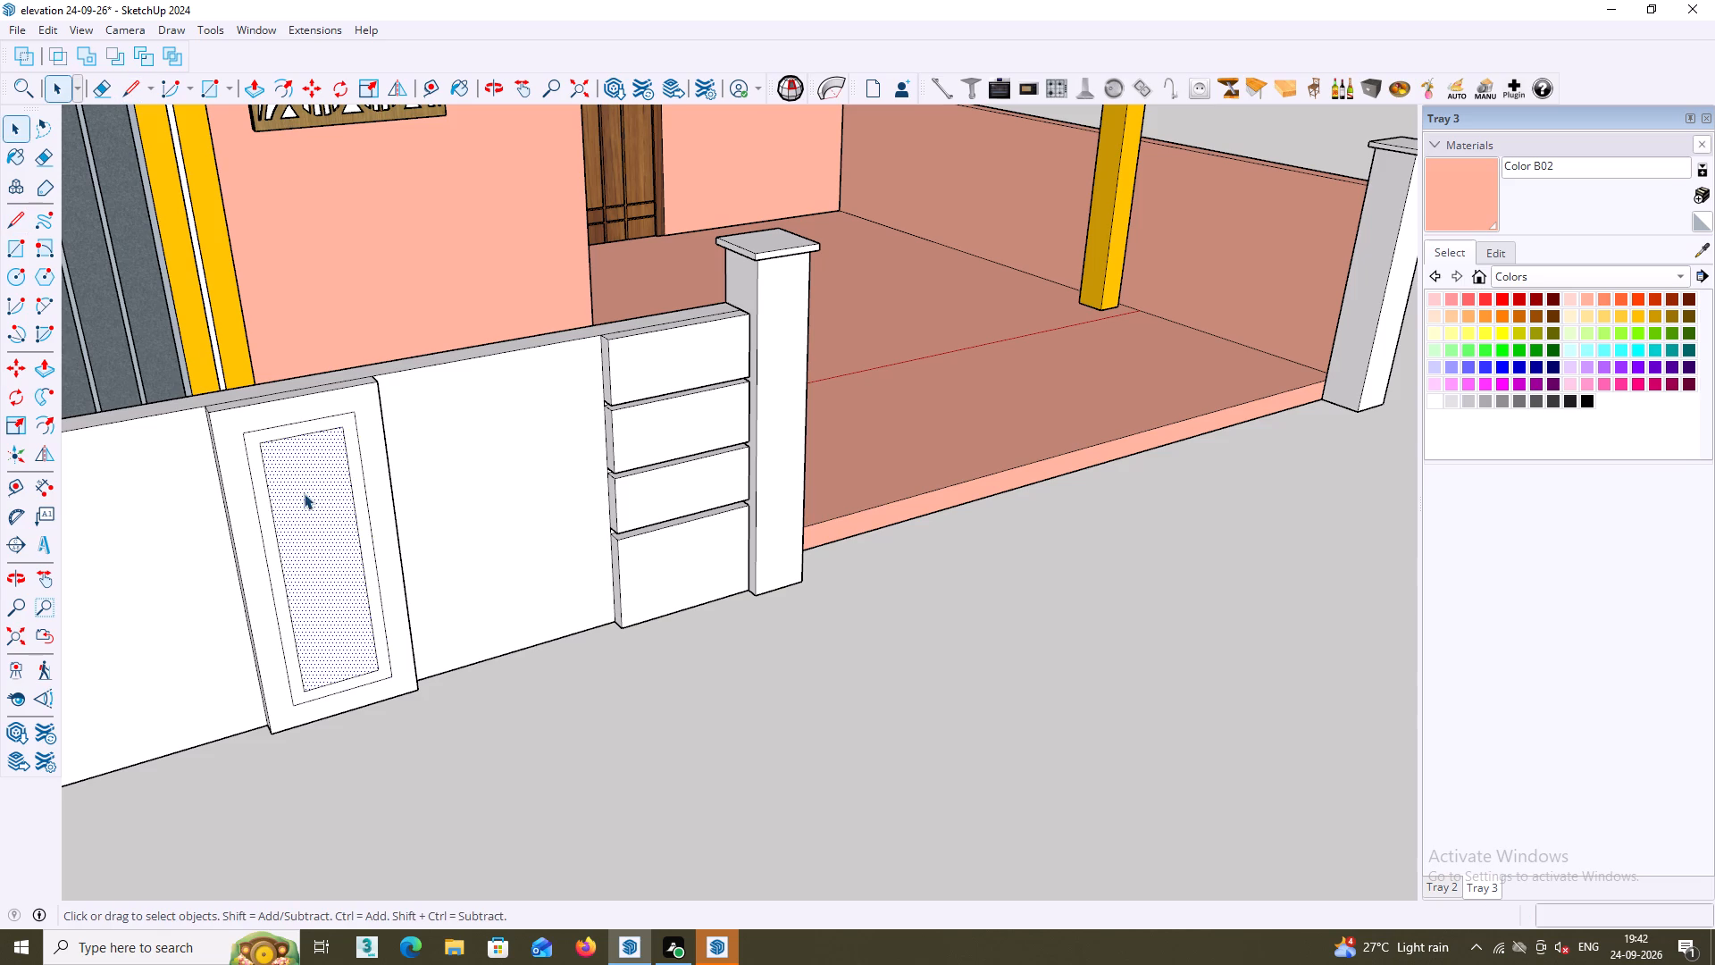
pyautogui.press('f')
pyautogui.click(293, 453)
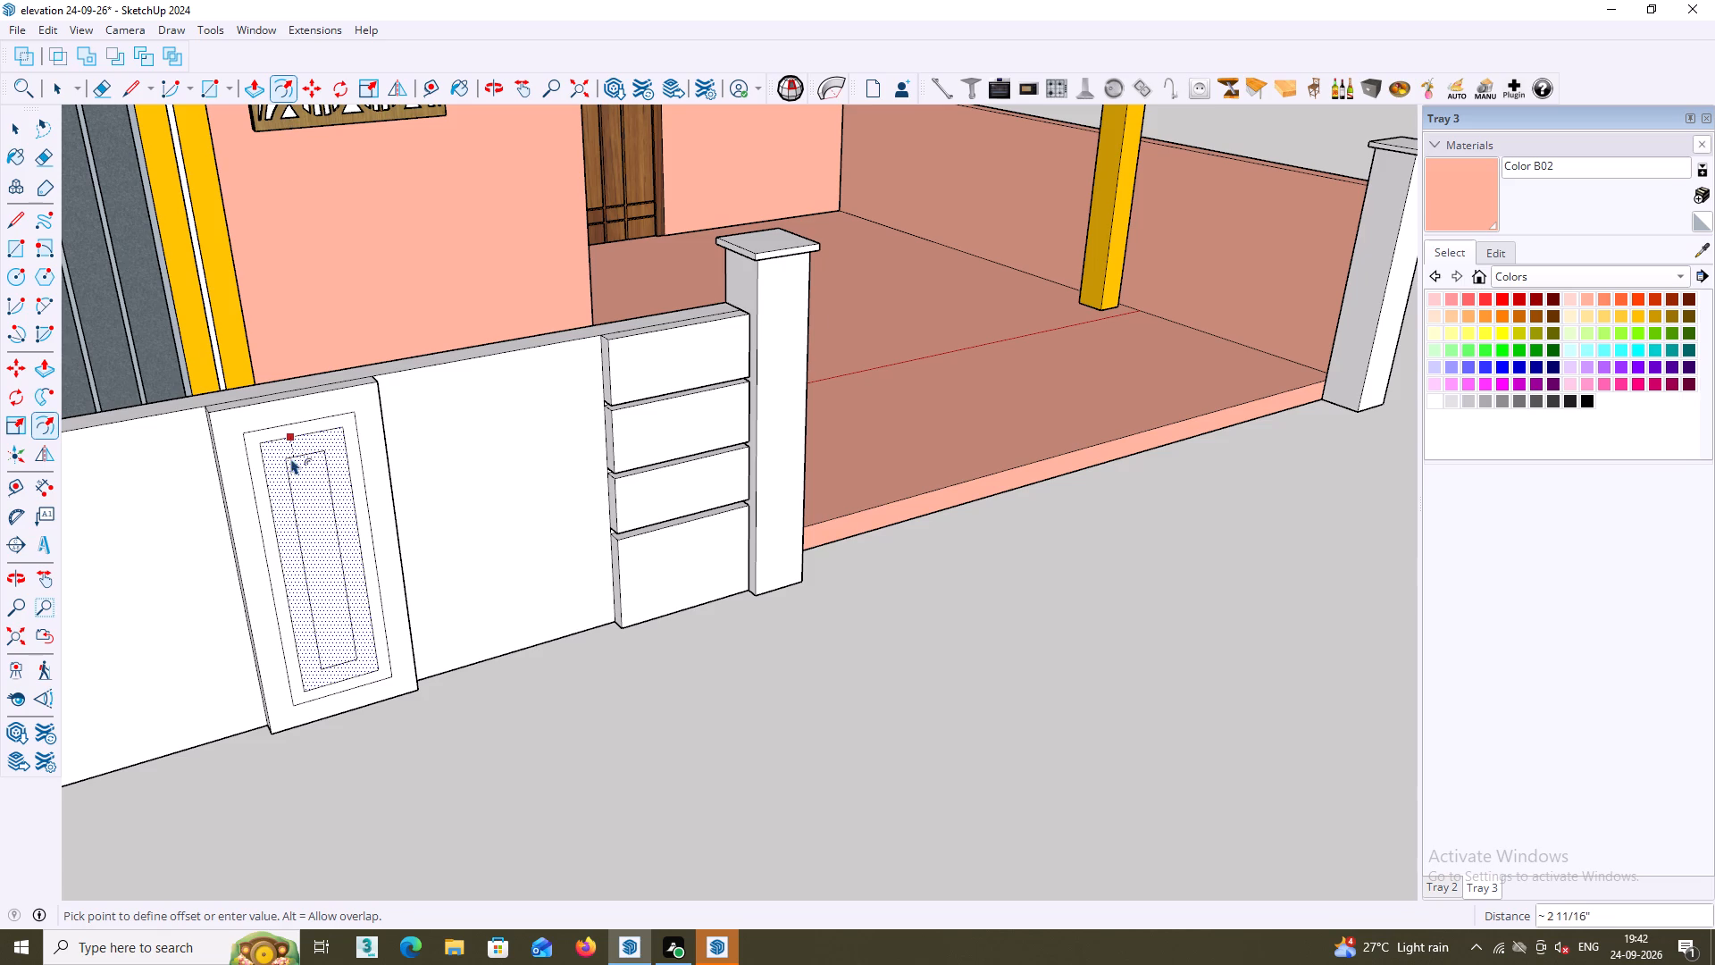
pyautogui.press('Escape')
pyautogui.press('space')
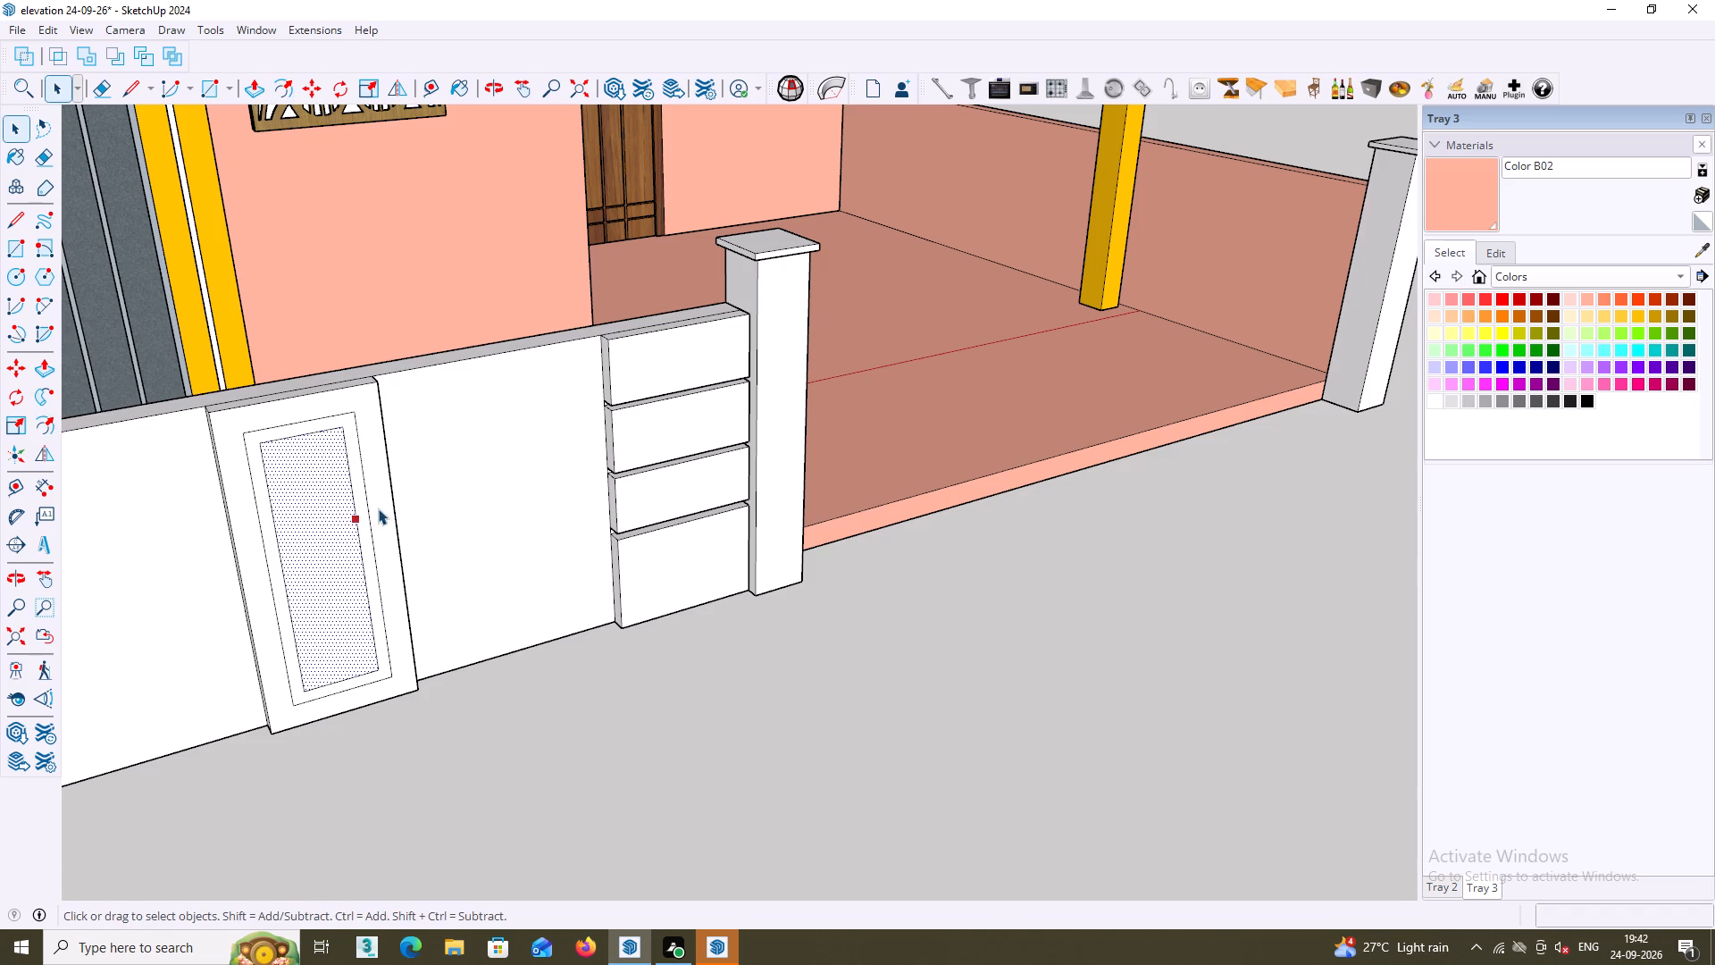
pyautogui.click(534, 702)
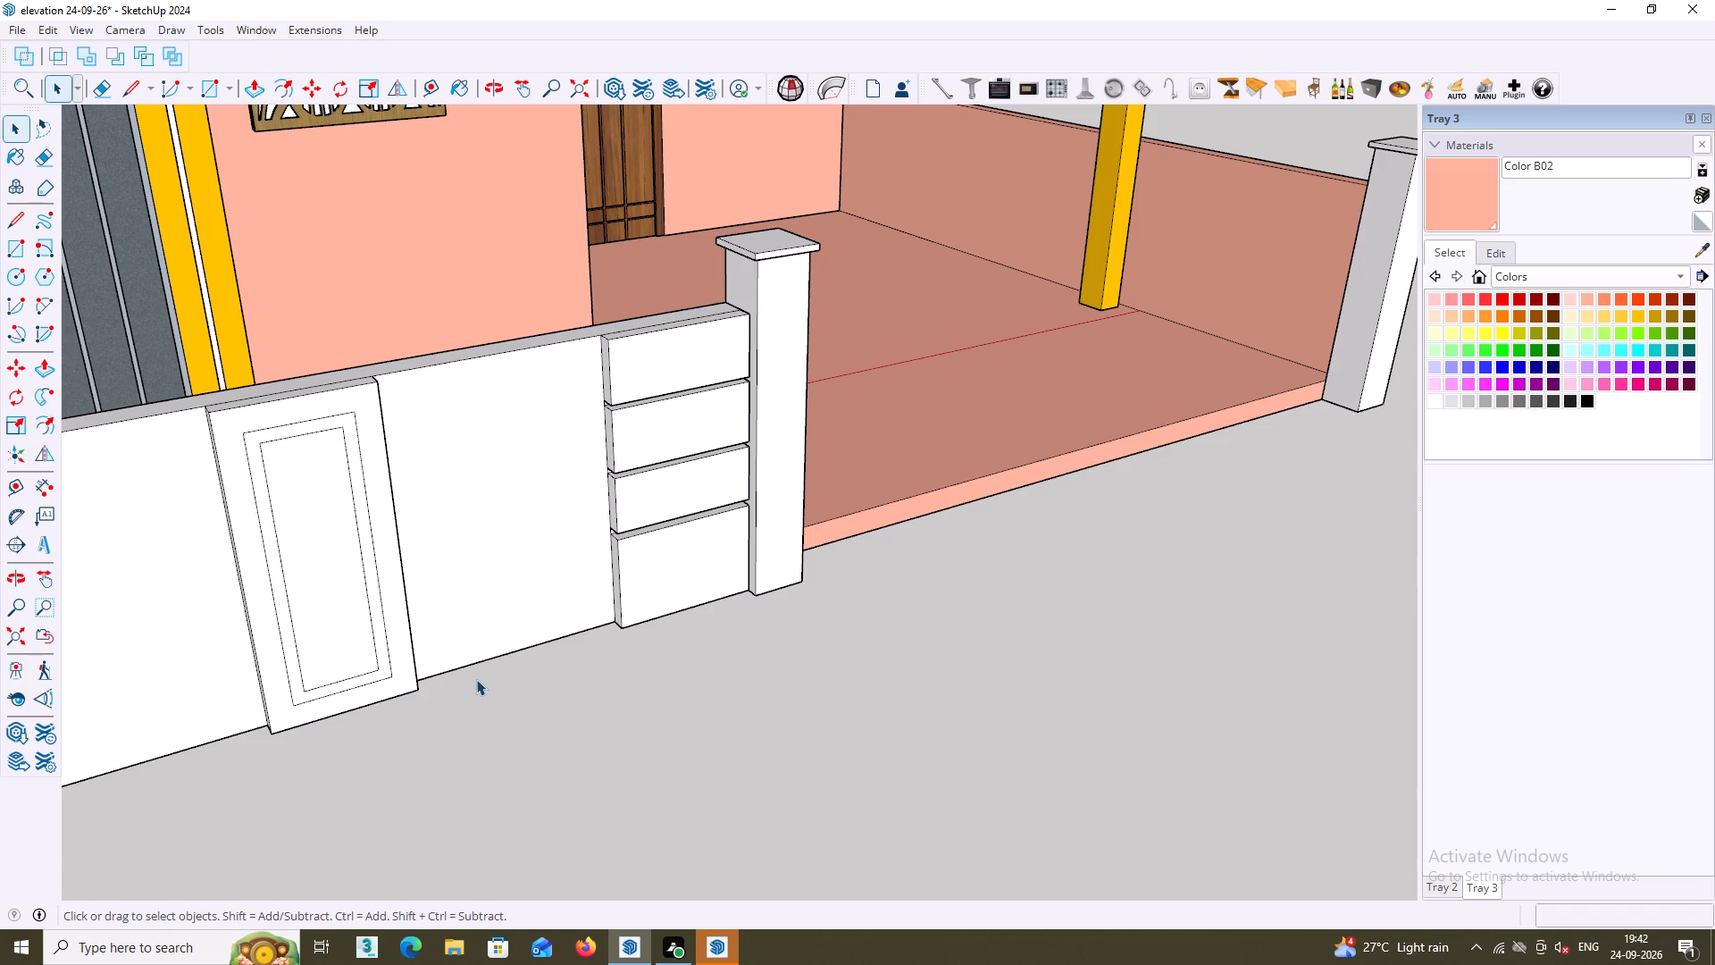
# Draw a small rectangle about 5 1/16" wide and 7 1/8" high near the top of the middle panel's innermost frame.
pyautogui.press('r')
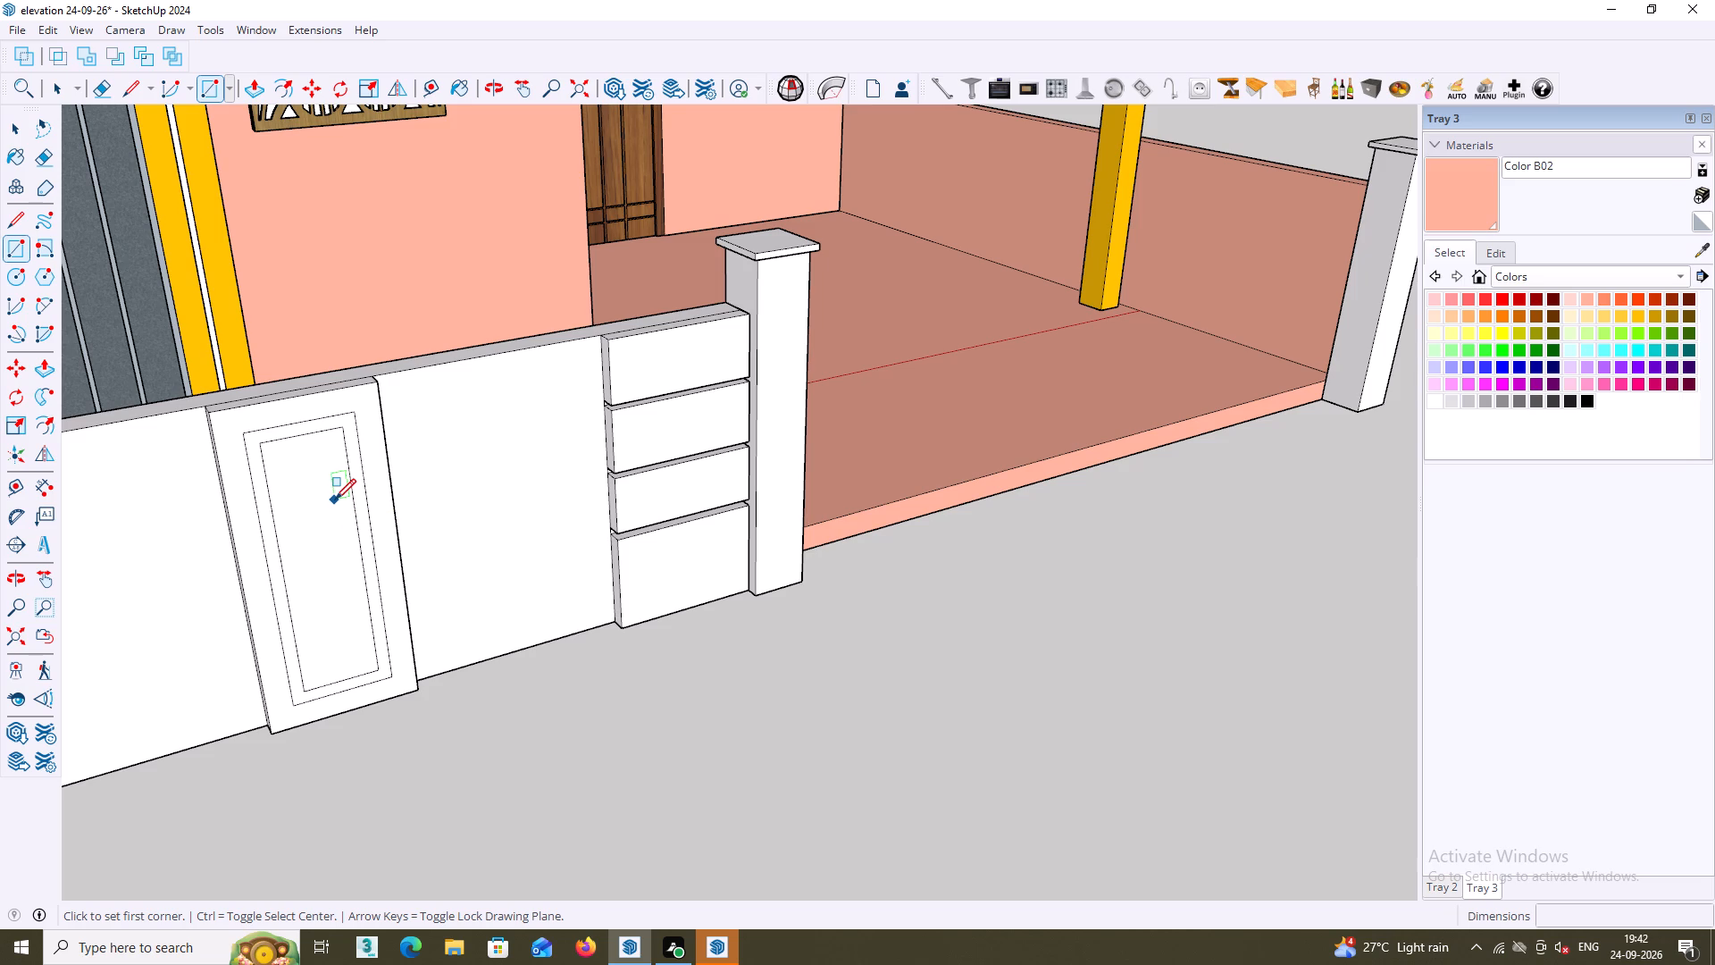
pyautogui.scroll(1, 309, 447)
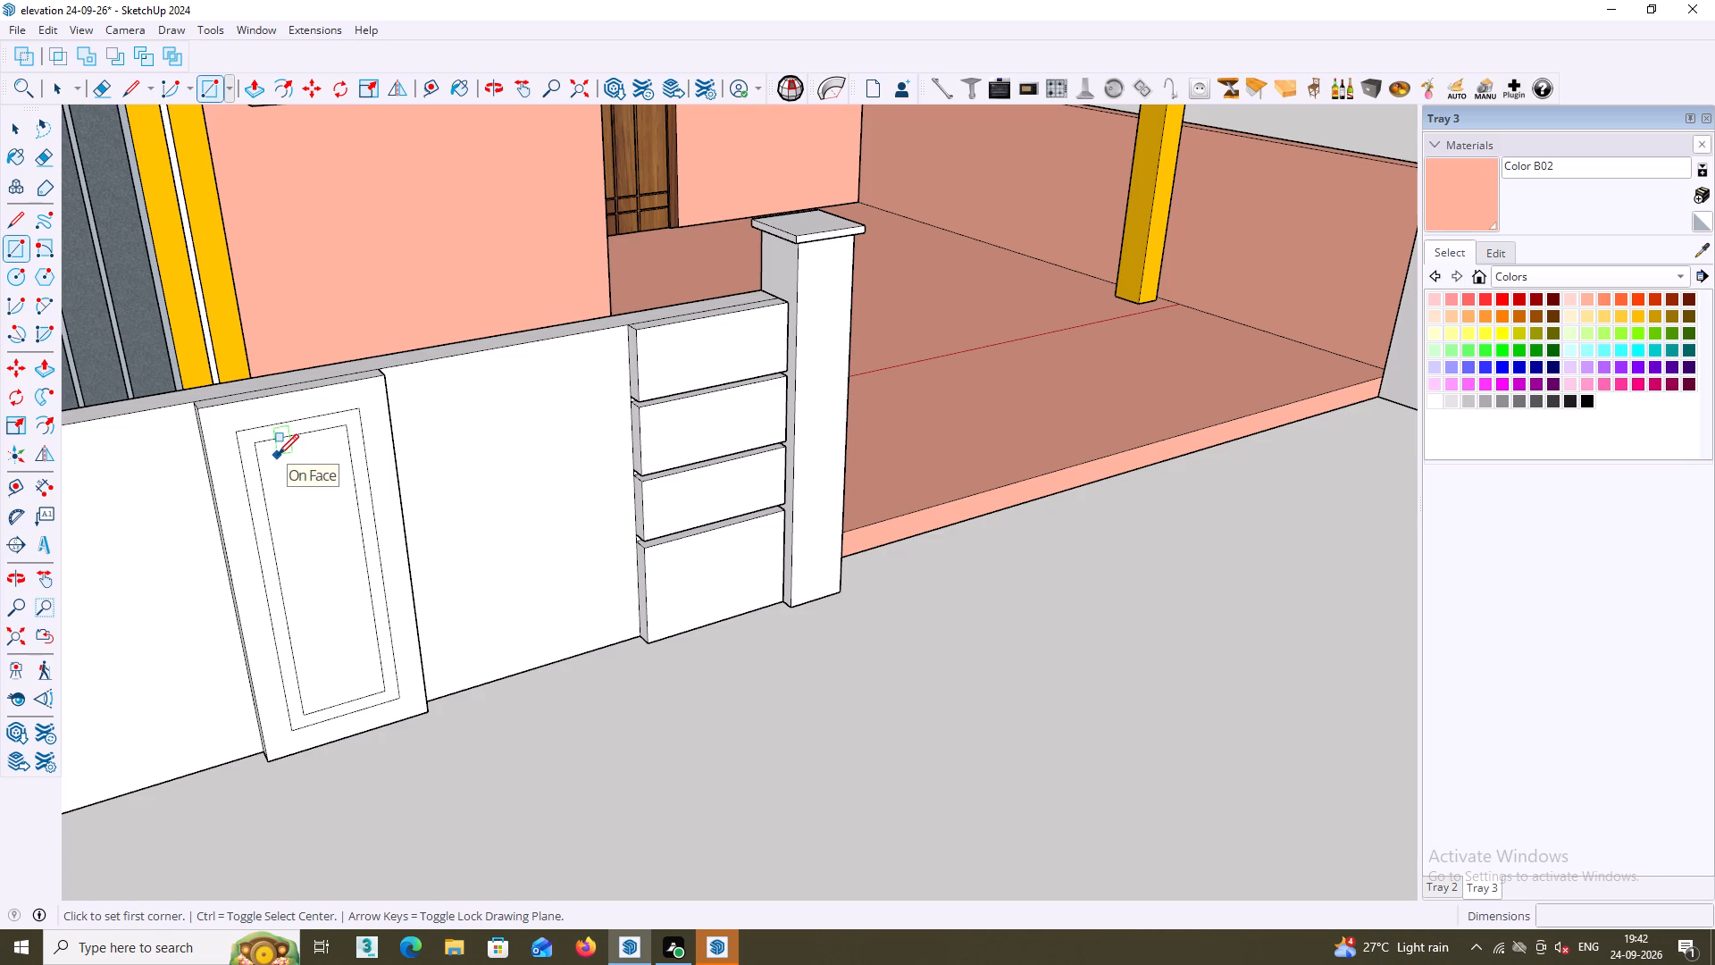
pyautogui.doubleClick(278, 452)
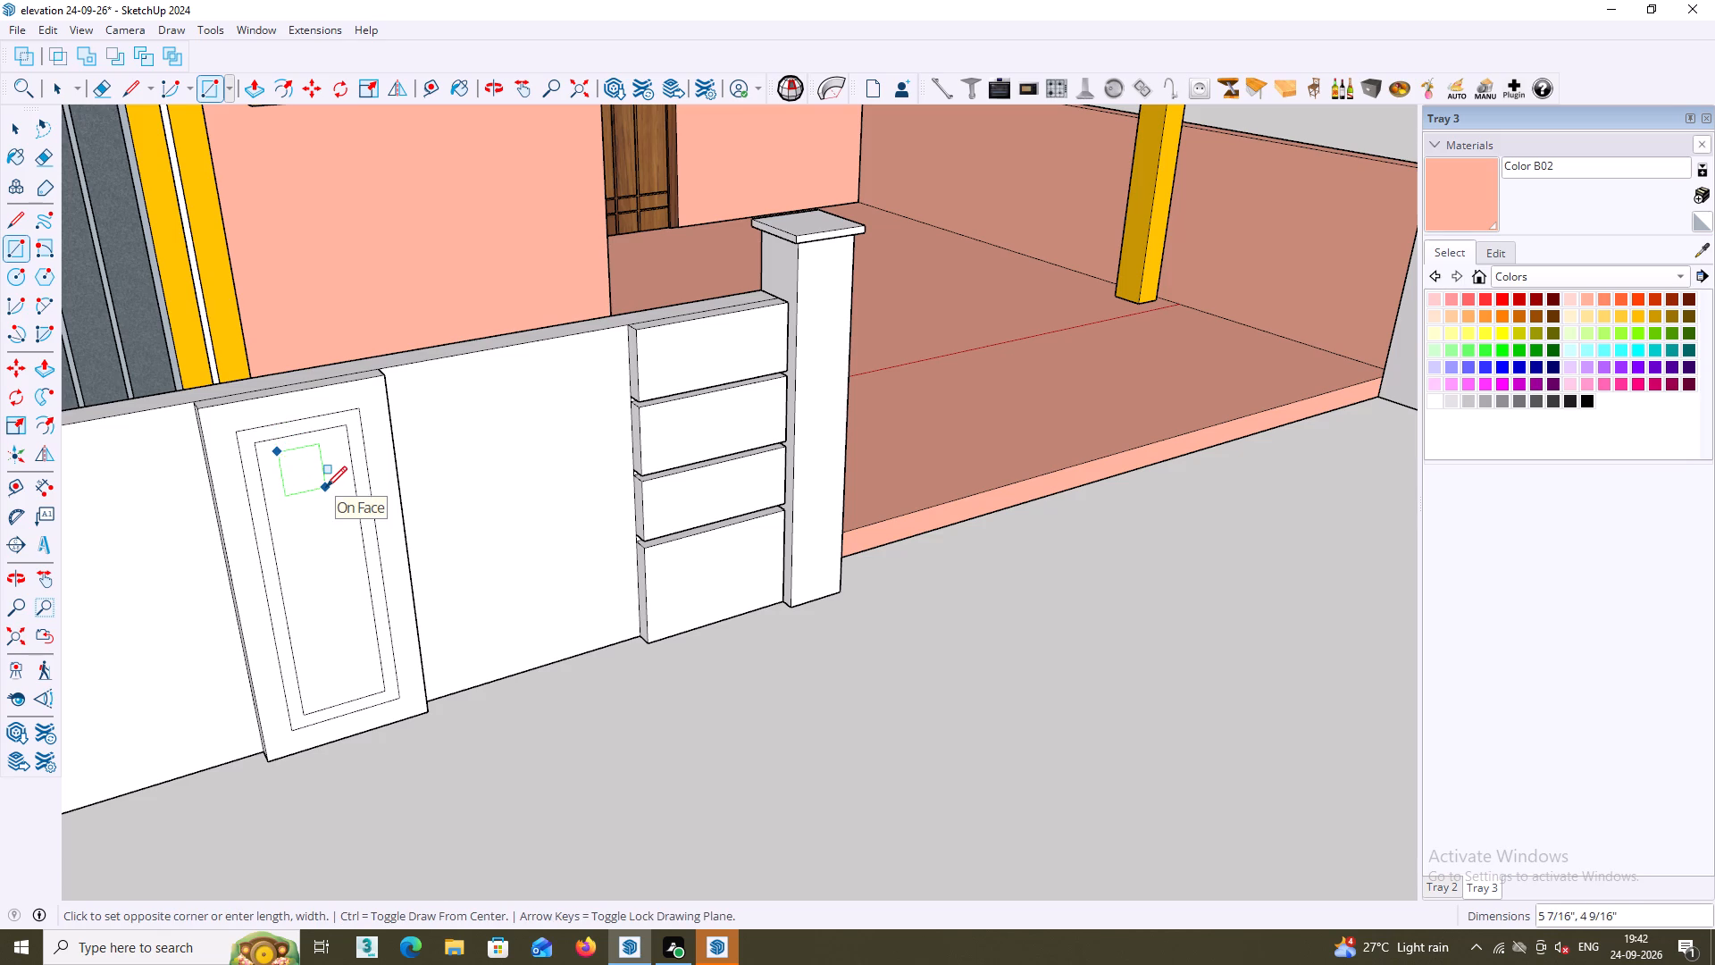
pyautogui.press('Left')
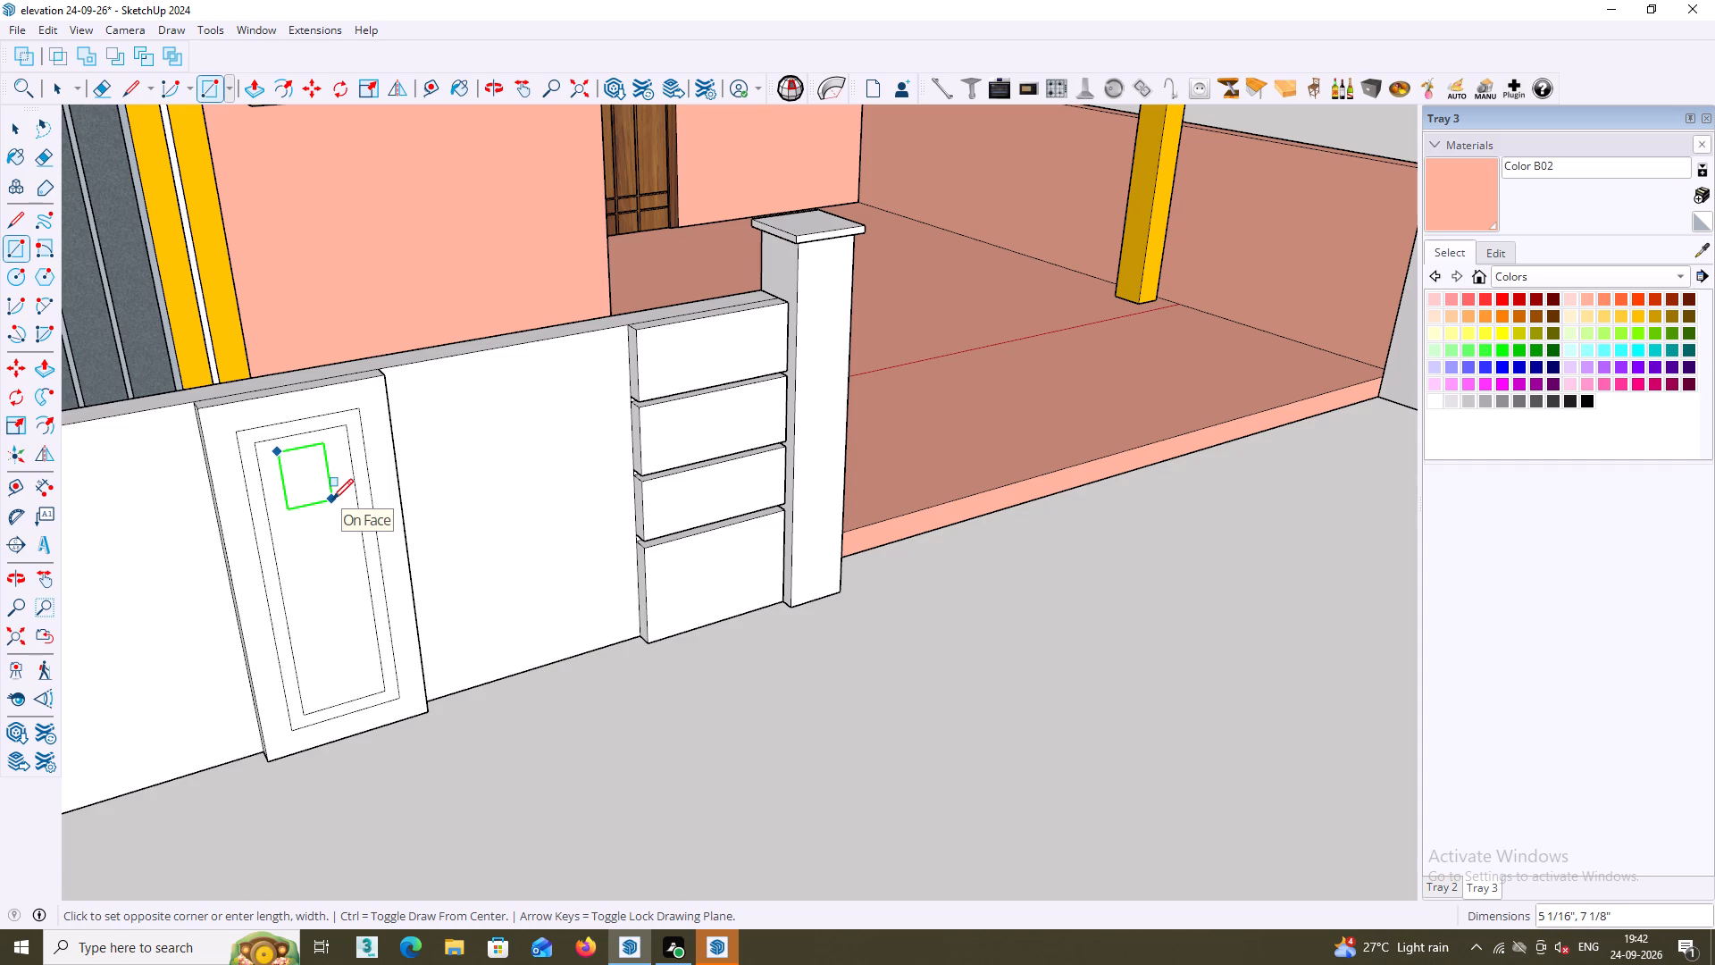
pyautogui.tripleClick(332, 499)
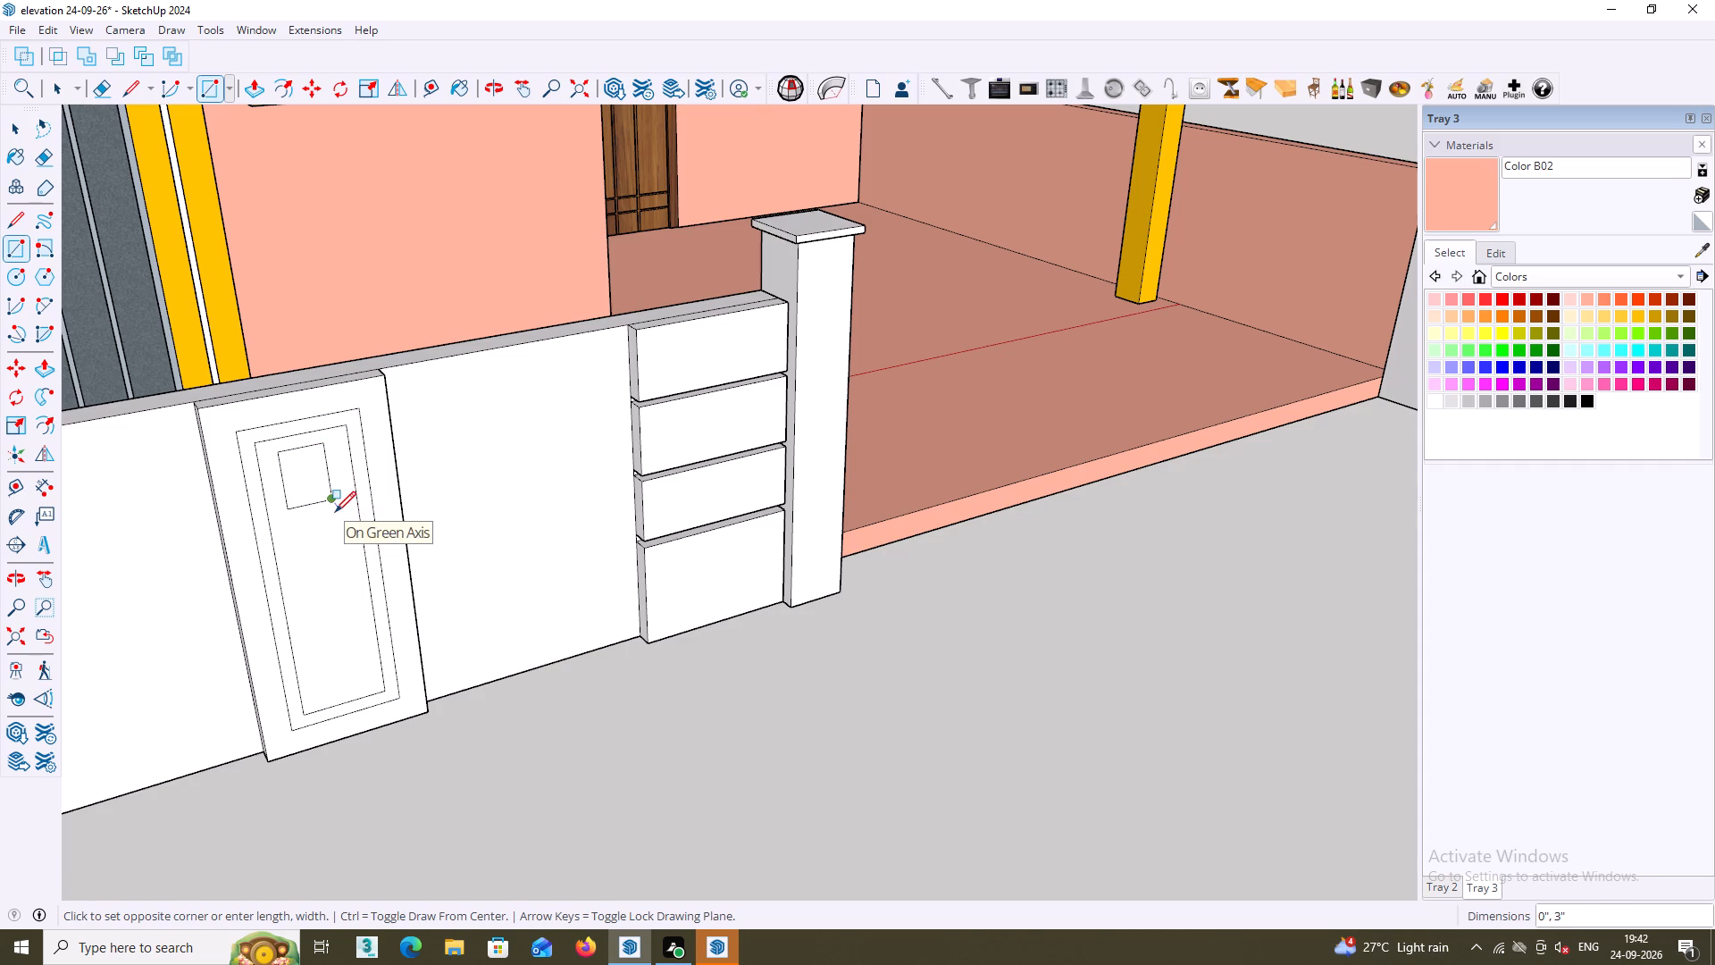
pyautogui.press('space')
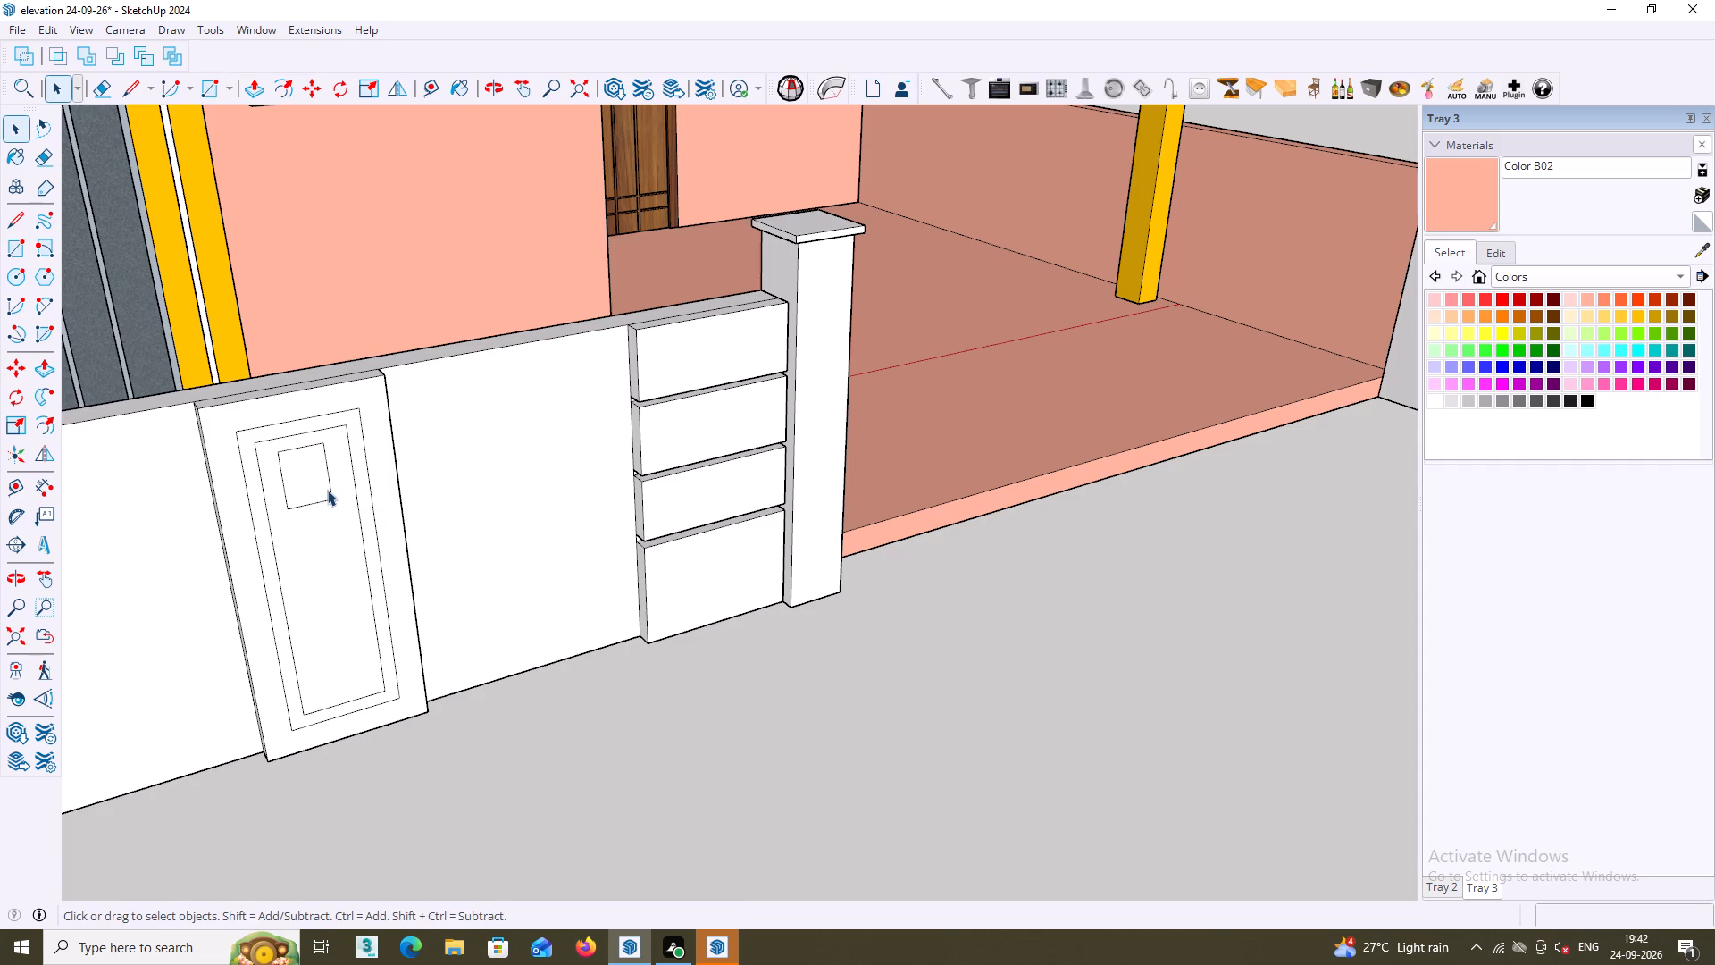
# Copy the small rectangle straight down twice within the innermost frame, spaced about 11 3/4" and 1' 3/4" apart.
pyautogui.click(330, 490)
pyautogui.click(316, 489)
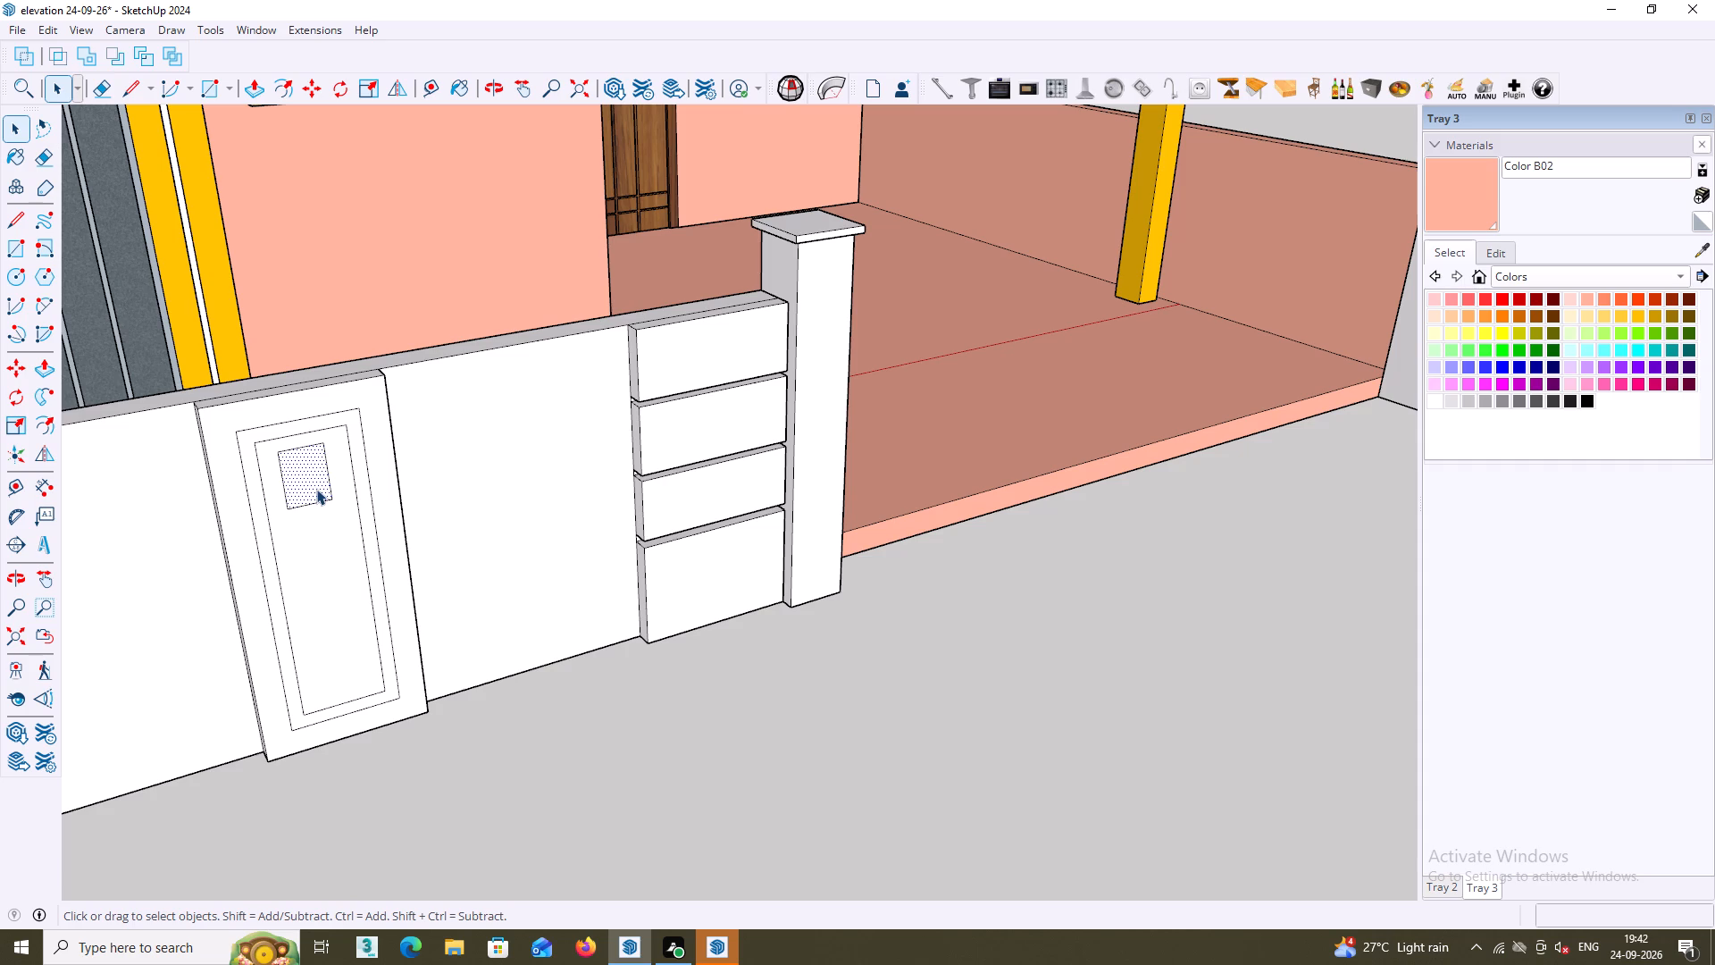
pyautogui.doubleClick(316, 489)
pyautogui.press('m')
pyautogui.click(289, 508)
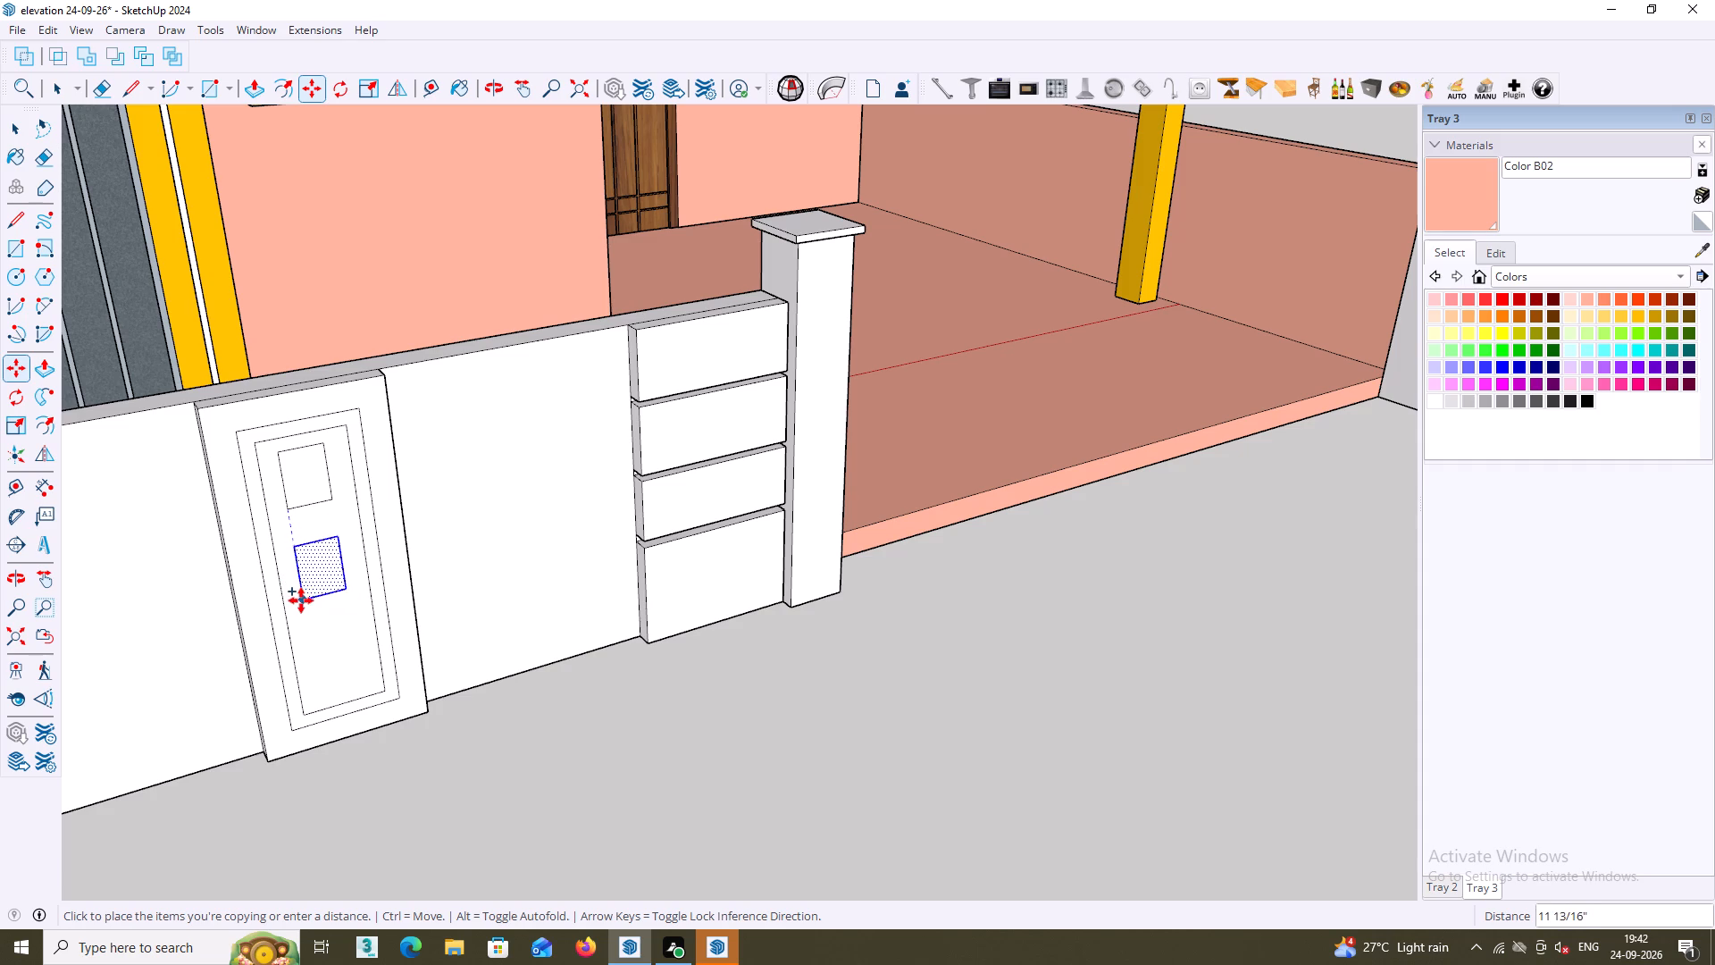
pyautogui.click(301, 599)
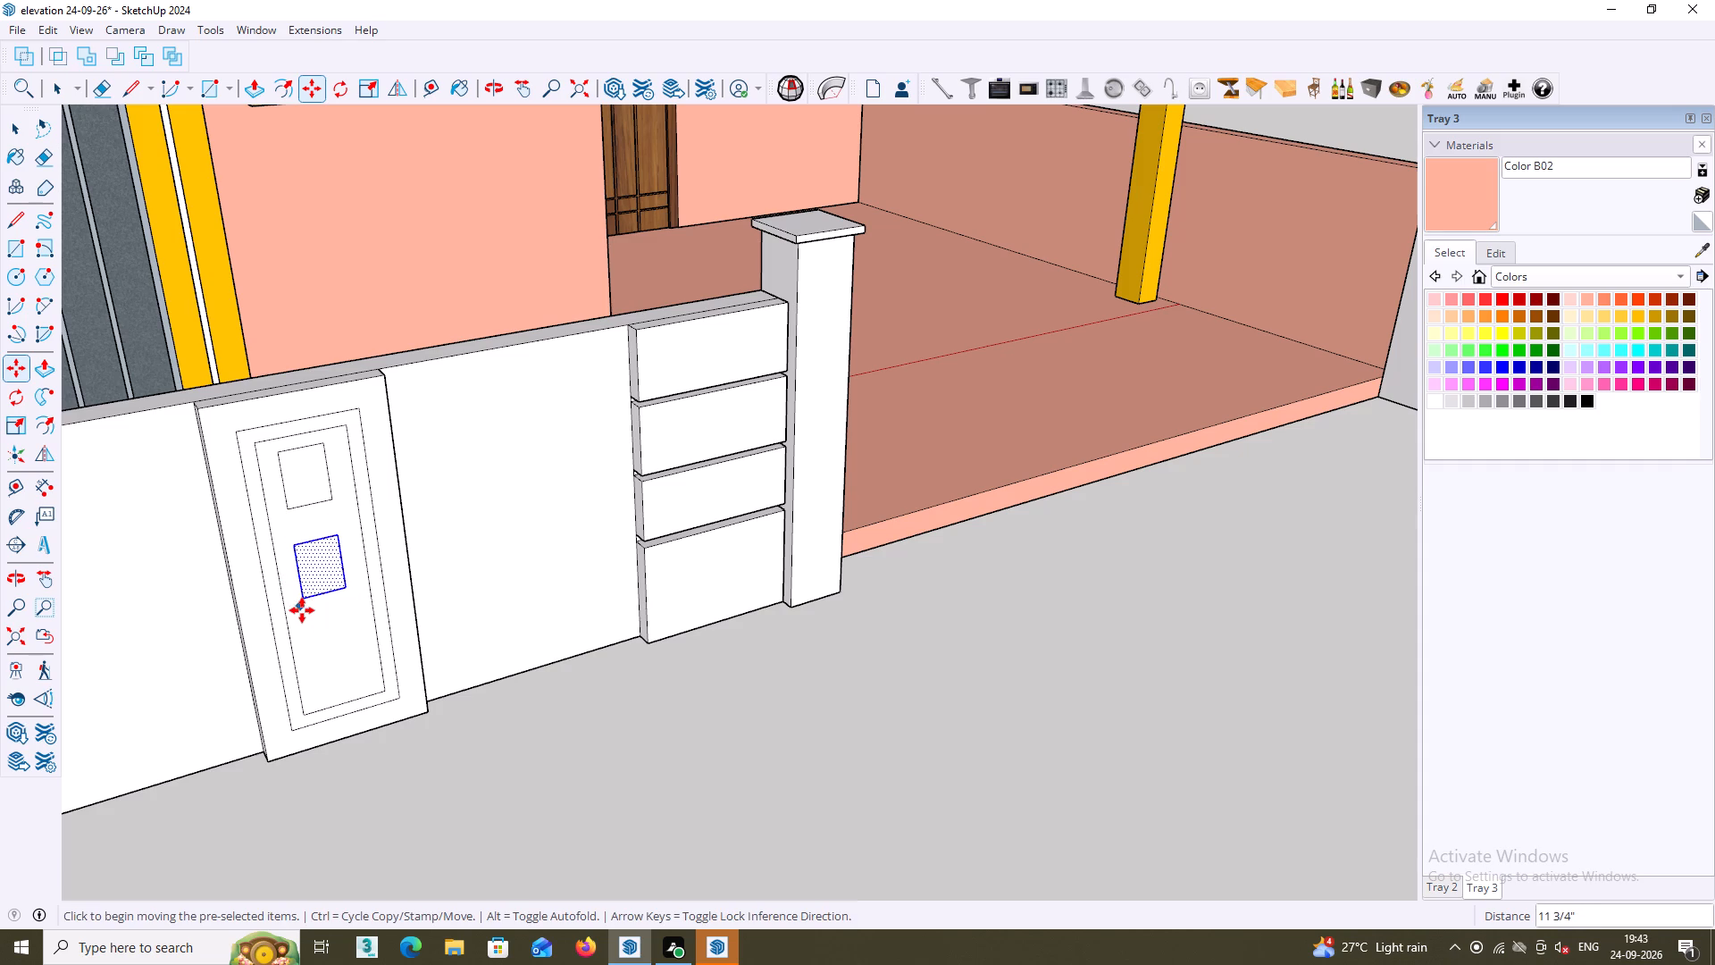
pyautogui.click(305, 602)
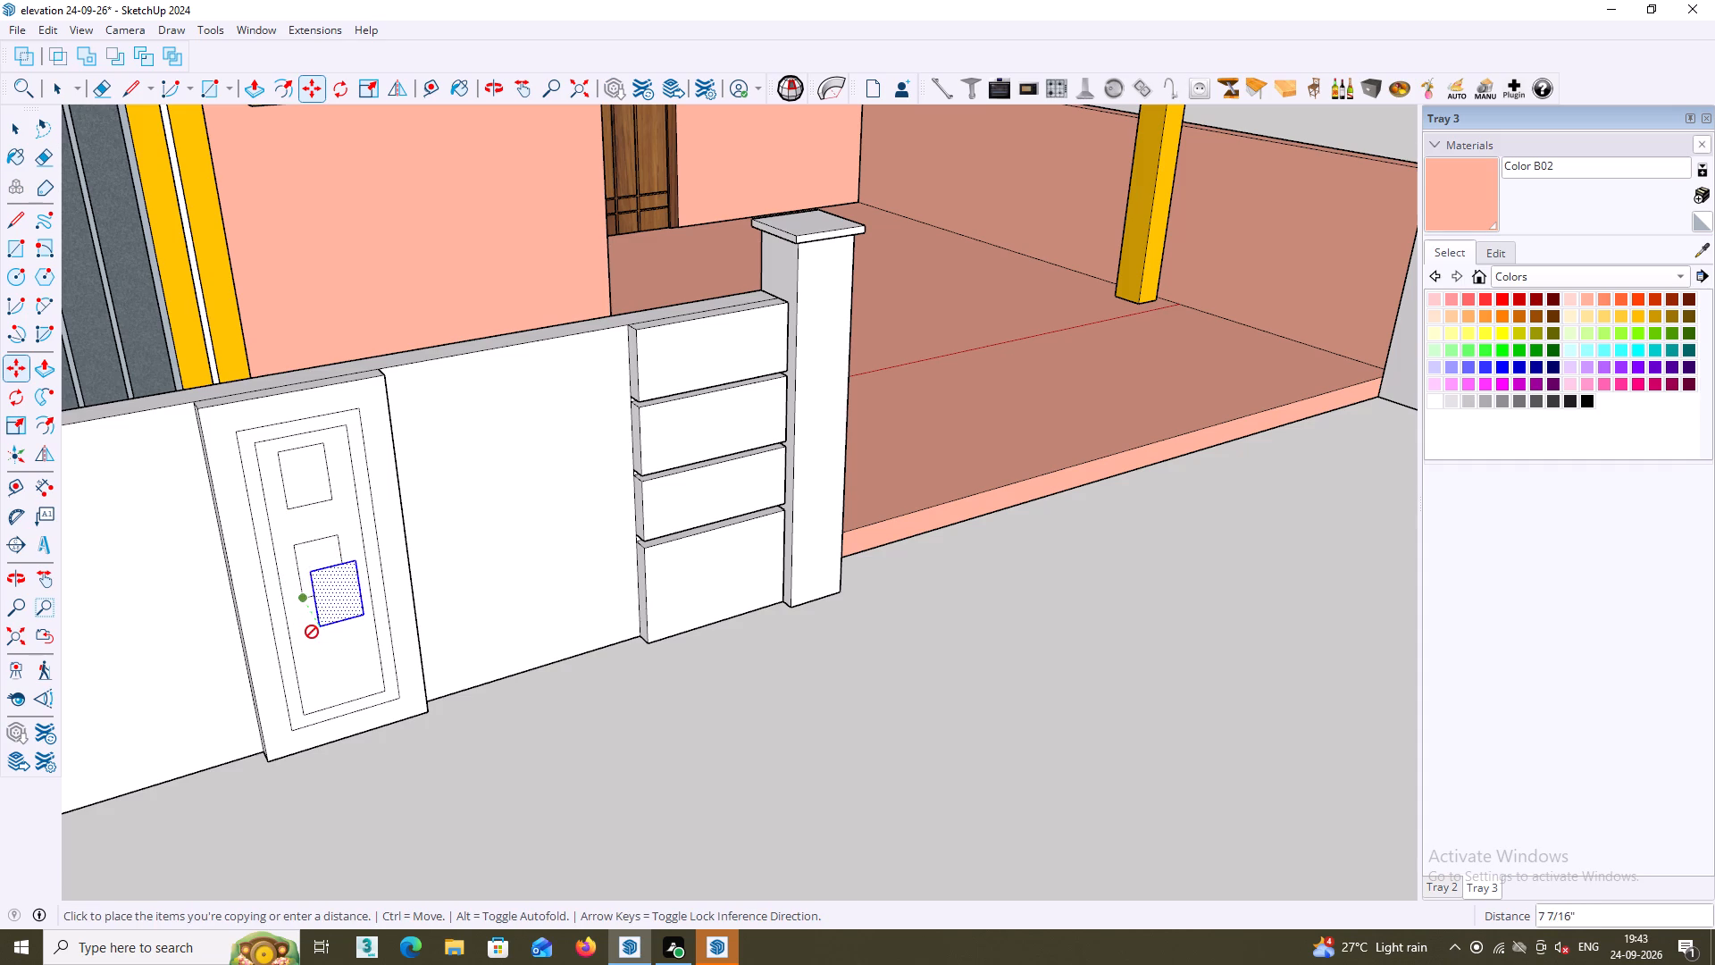
pyautogui.click(318, 689)
pyautogui.press('space')
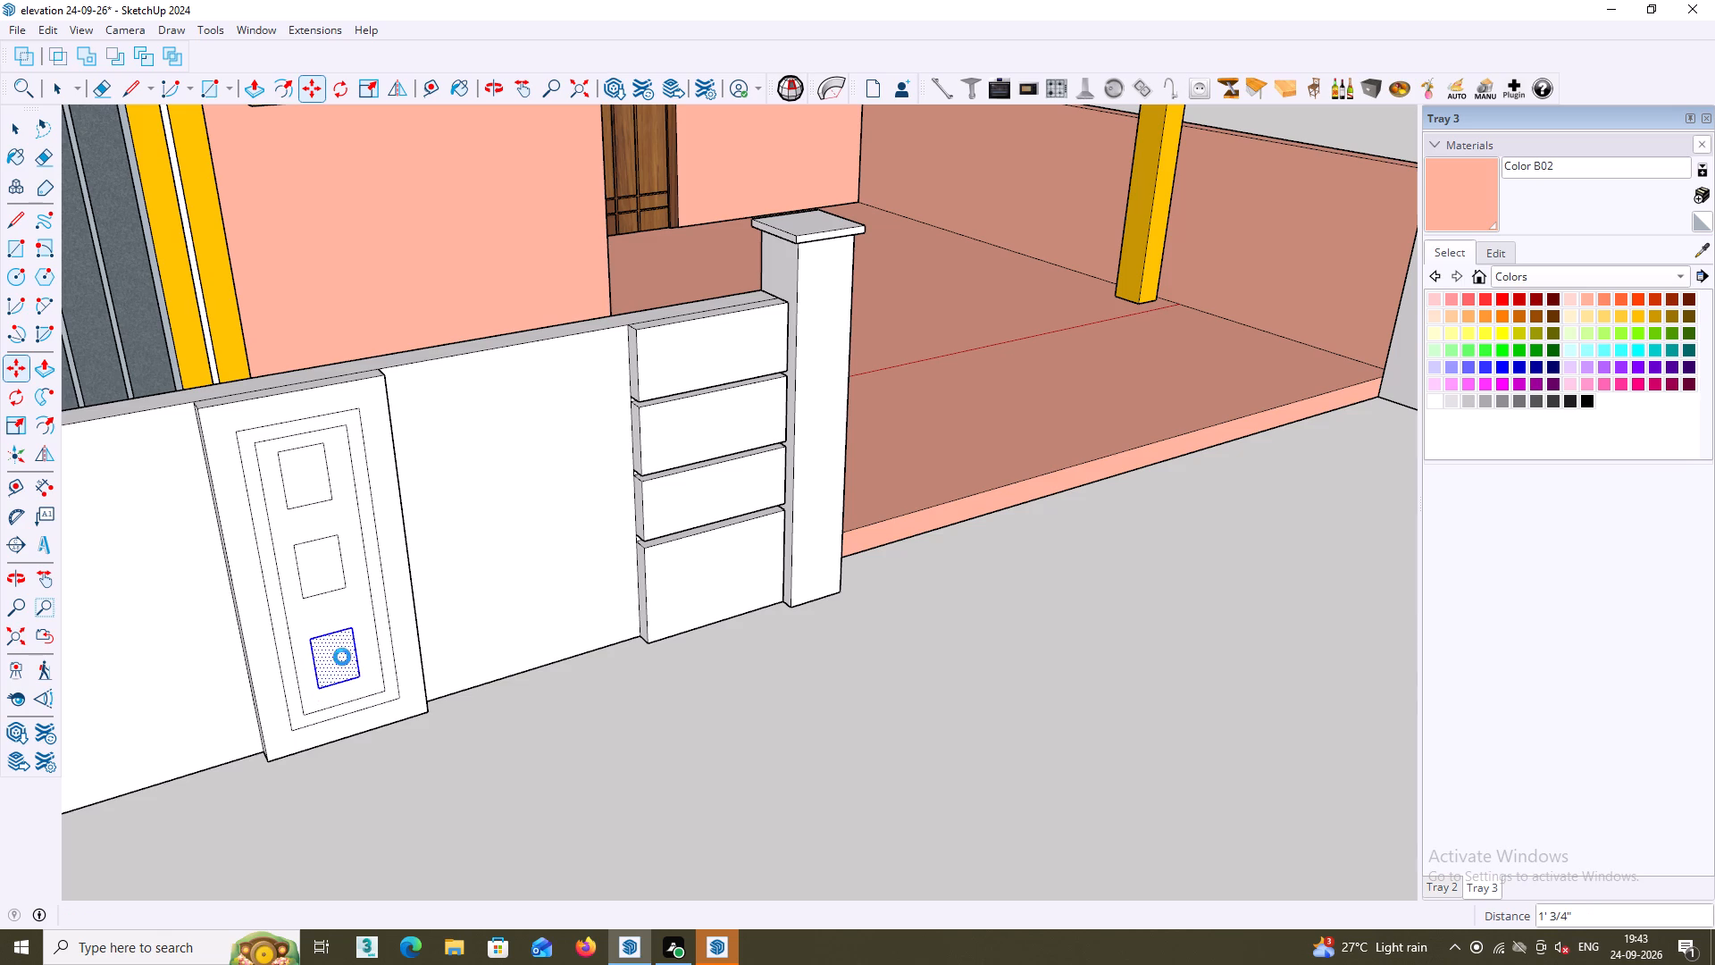
# Push the top small rectangle 1 1/4" into the raised middle panel.
pyautogui.click(311, 499)
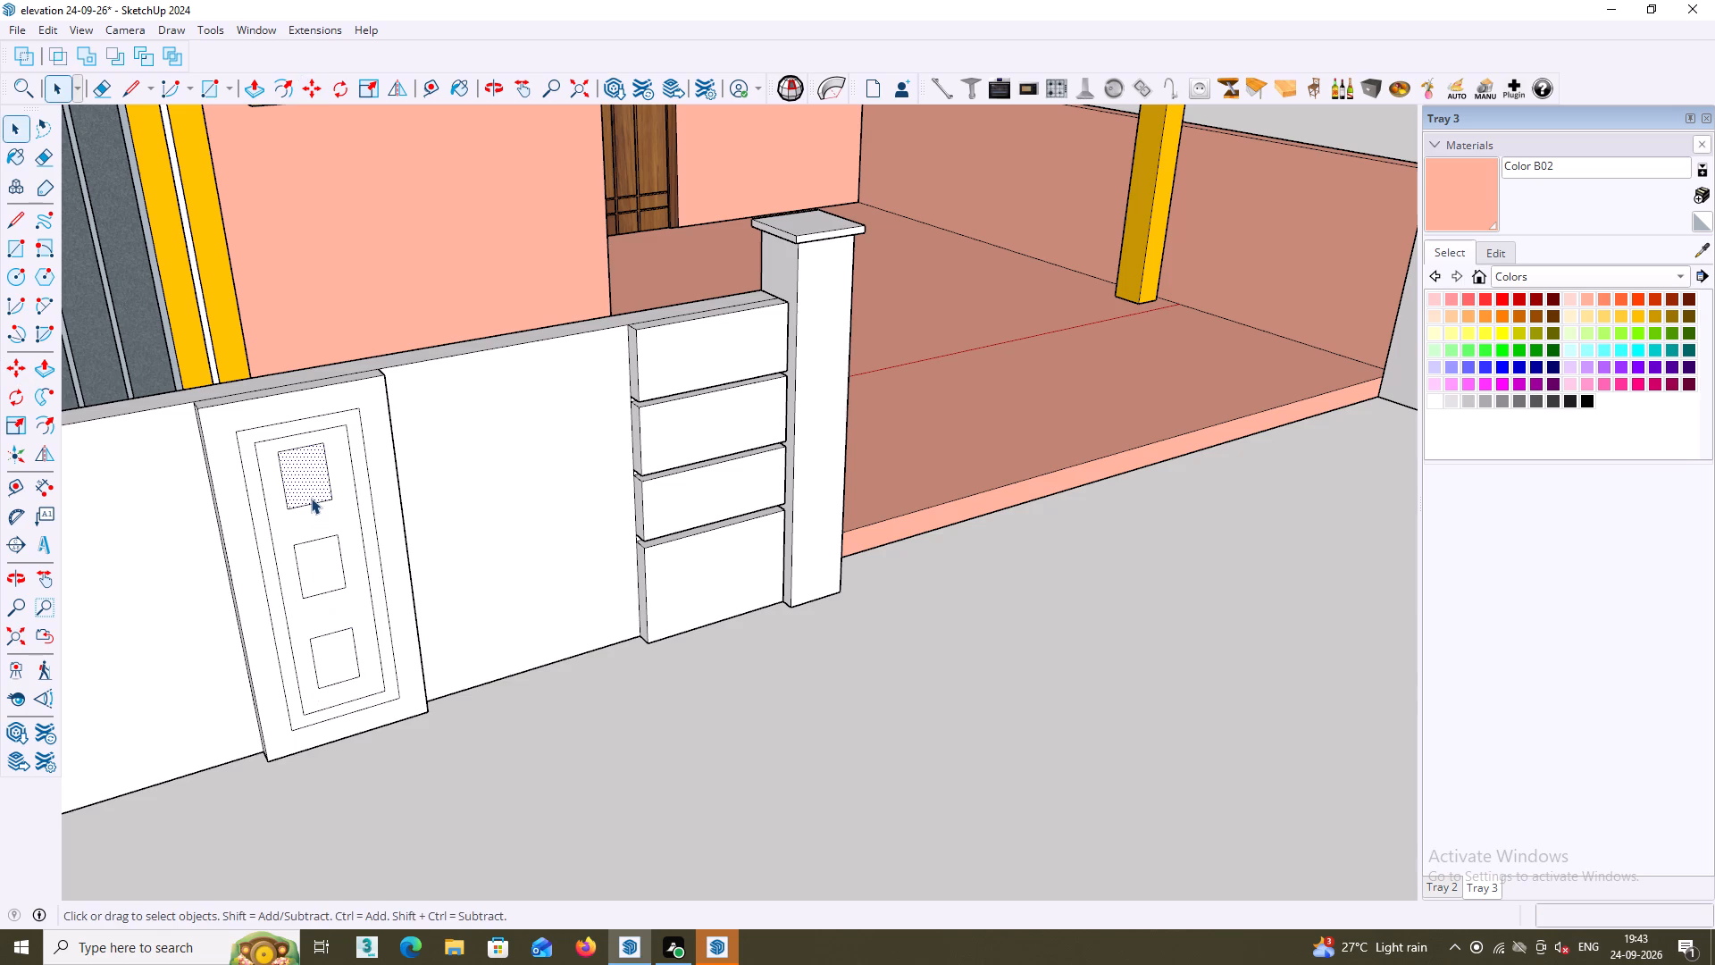
pyautogui.press('p')
pyautogui.click(311, 488)
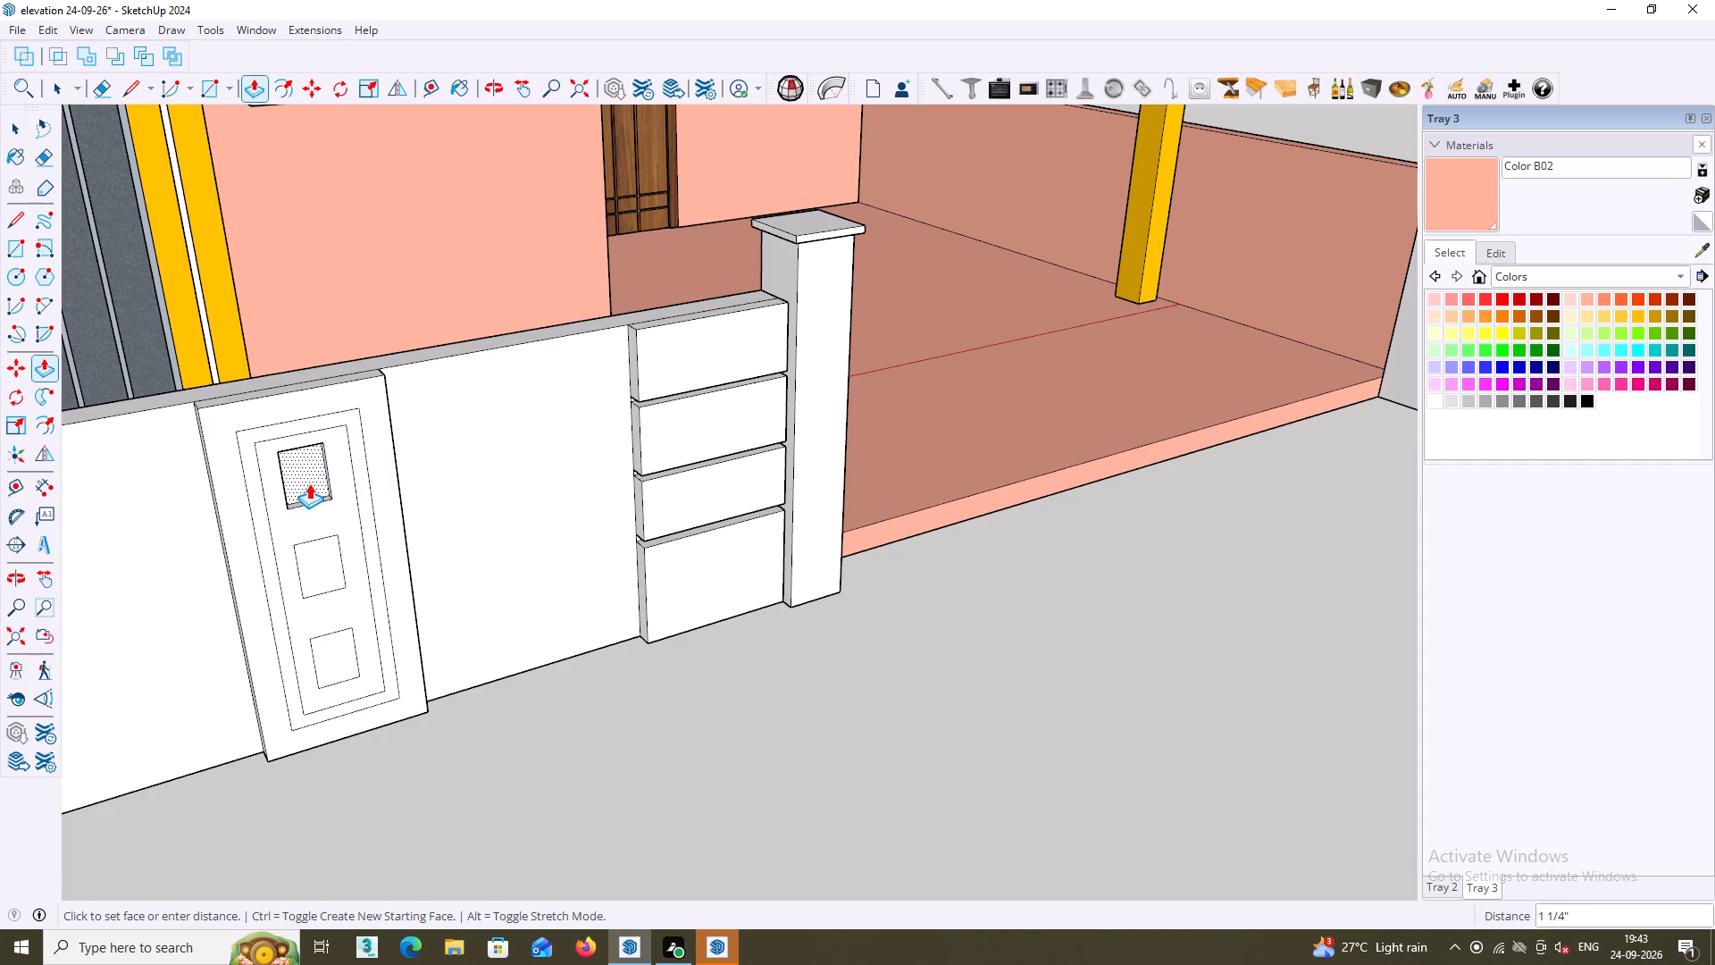
pyautogui.click(309, 483)
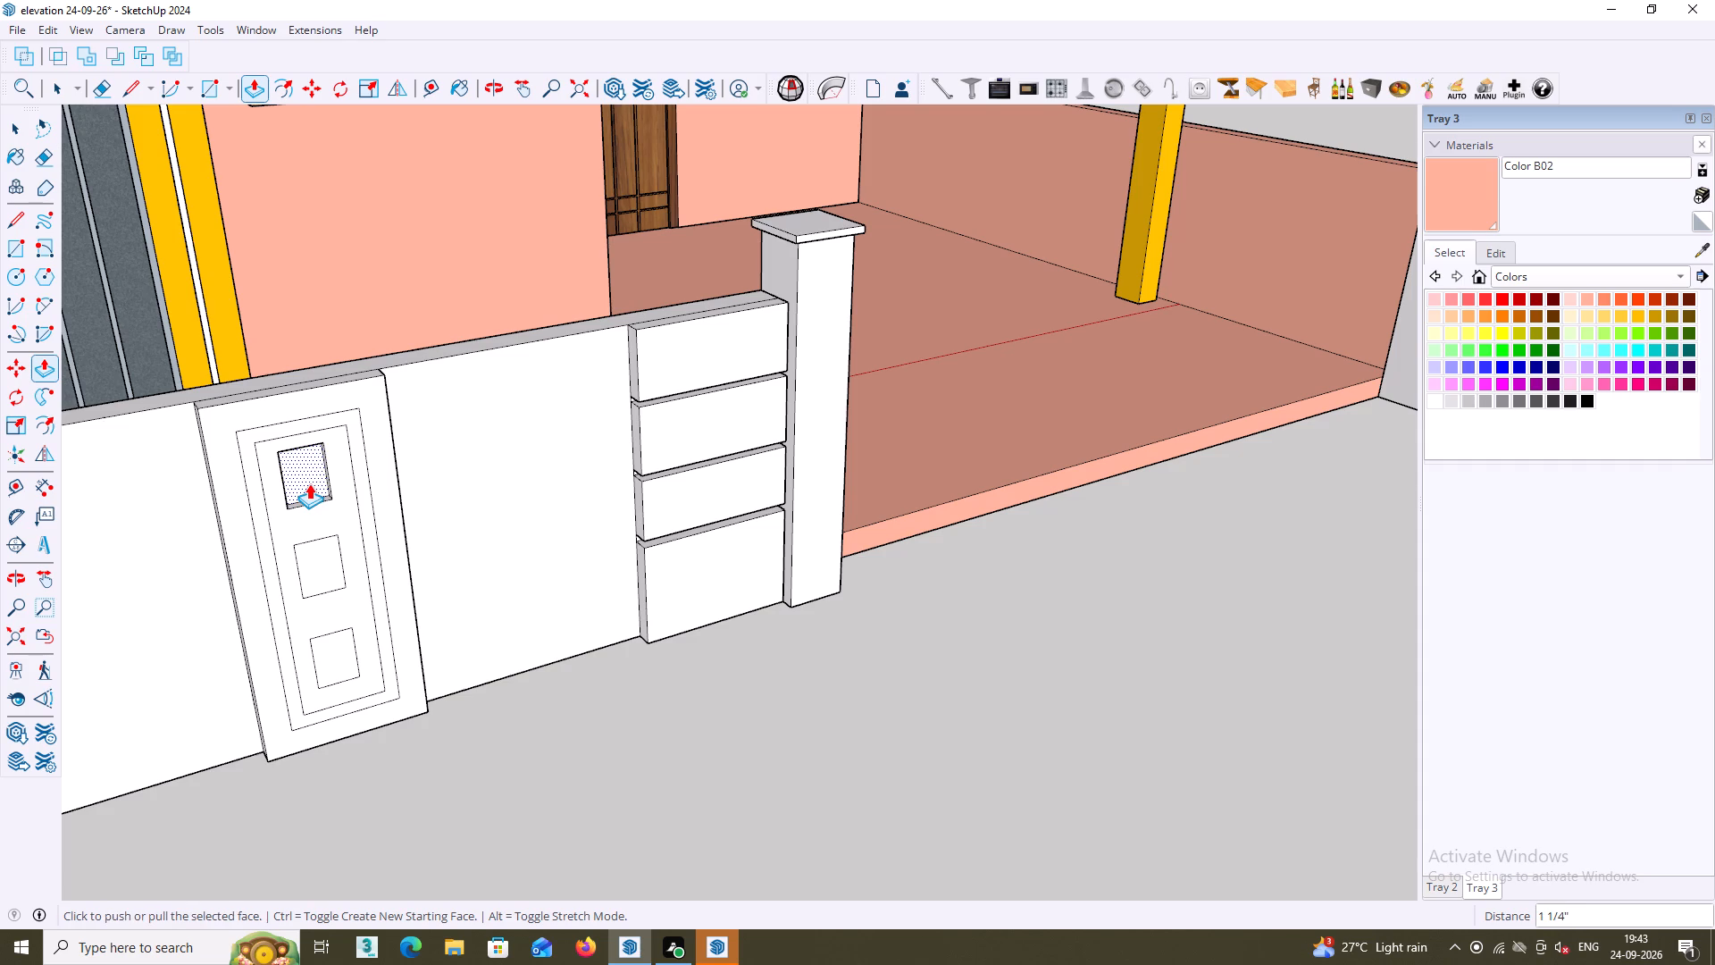
# Push the middle and bottom small rectangles into the raised middle panel by the same 1 1/4" depth.
pyautogui.press('space')
pyautogui.click(321, 558)
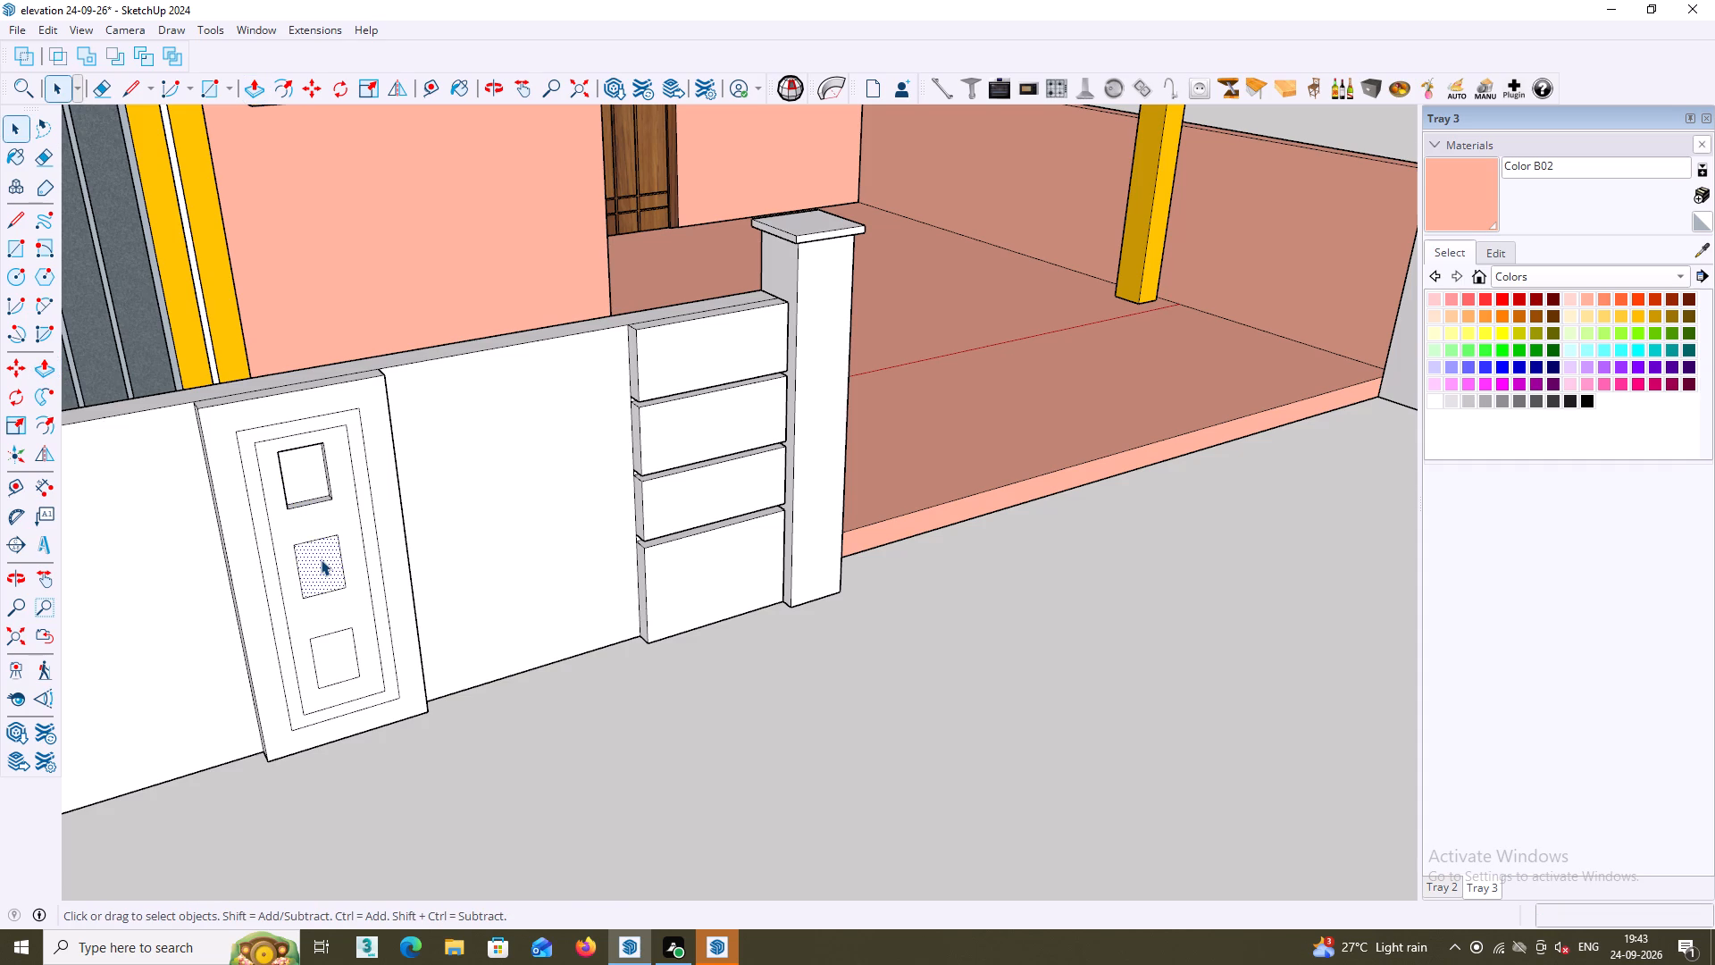
pyautogui.press('p')
pyautogui.doubleClick(321, 559)
pyautogui.press('space')
pyautogui.click(331, 661)
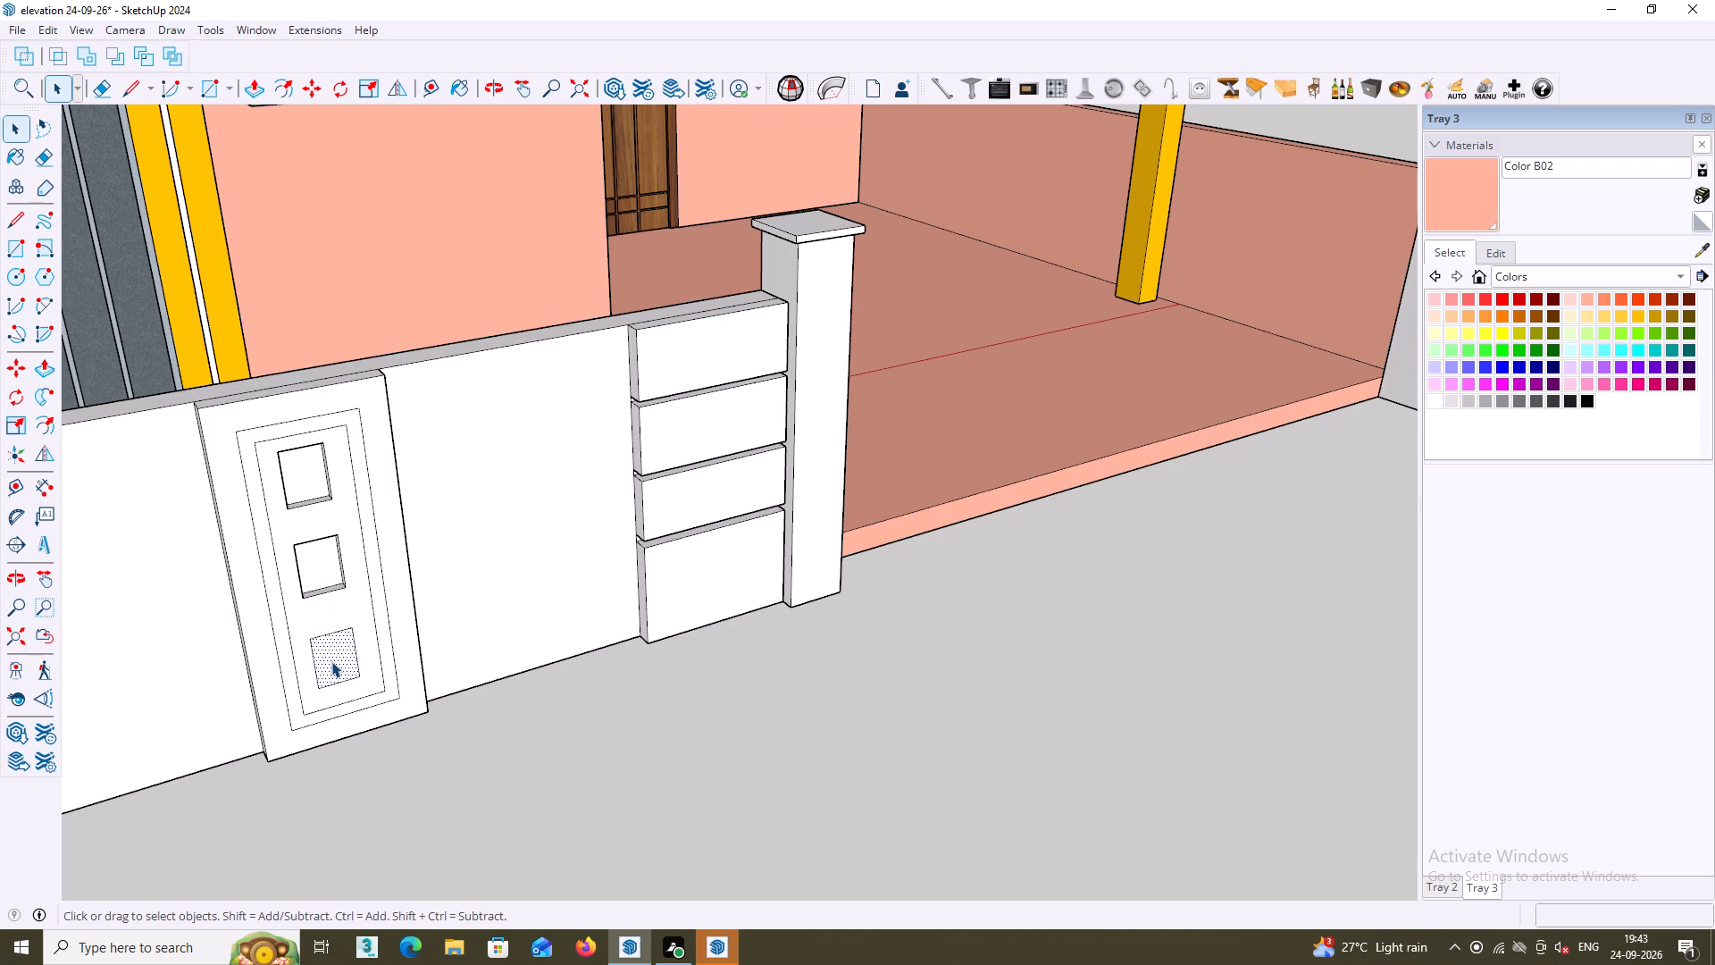
pyautogui.press('p')
pyautogui.click(332, 659)
pyautogui.click(332, 659)
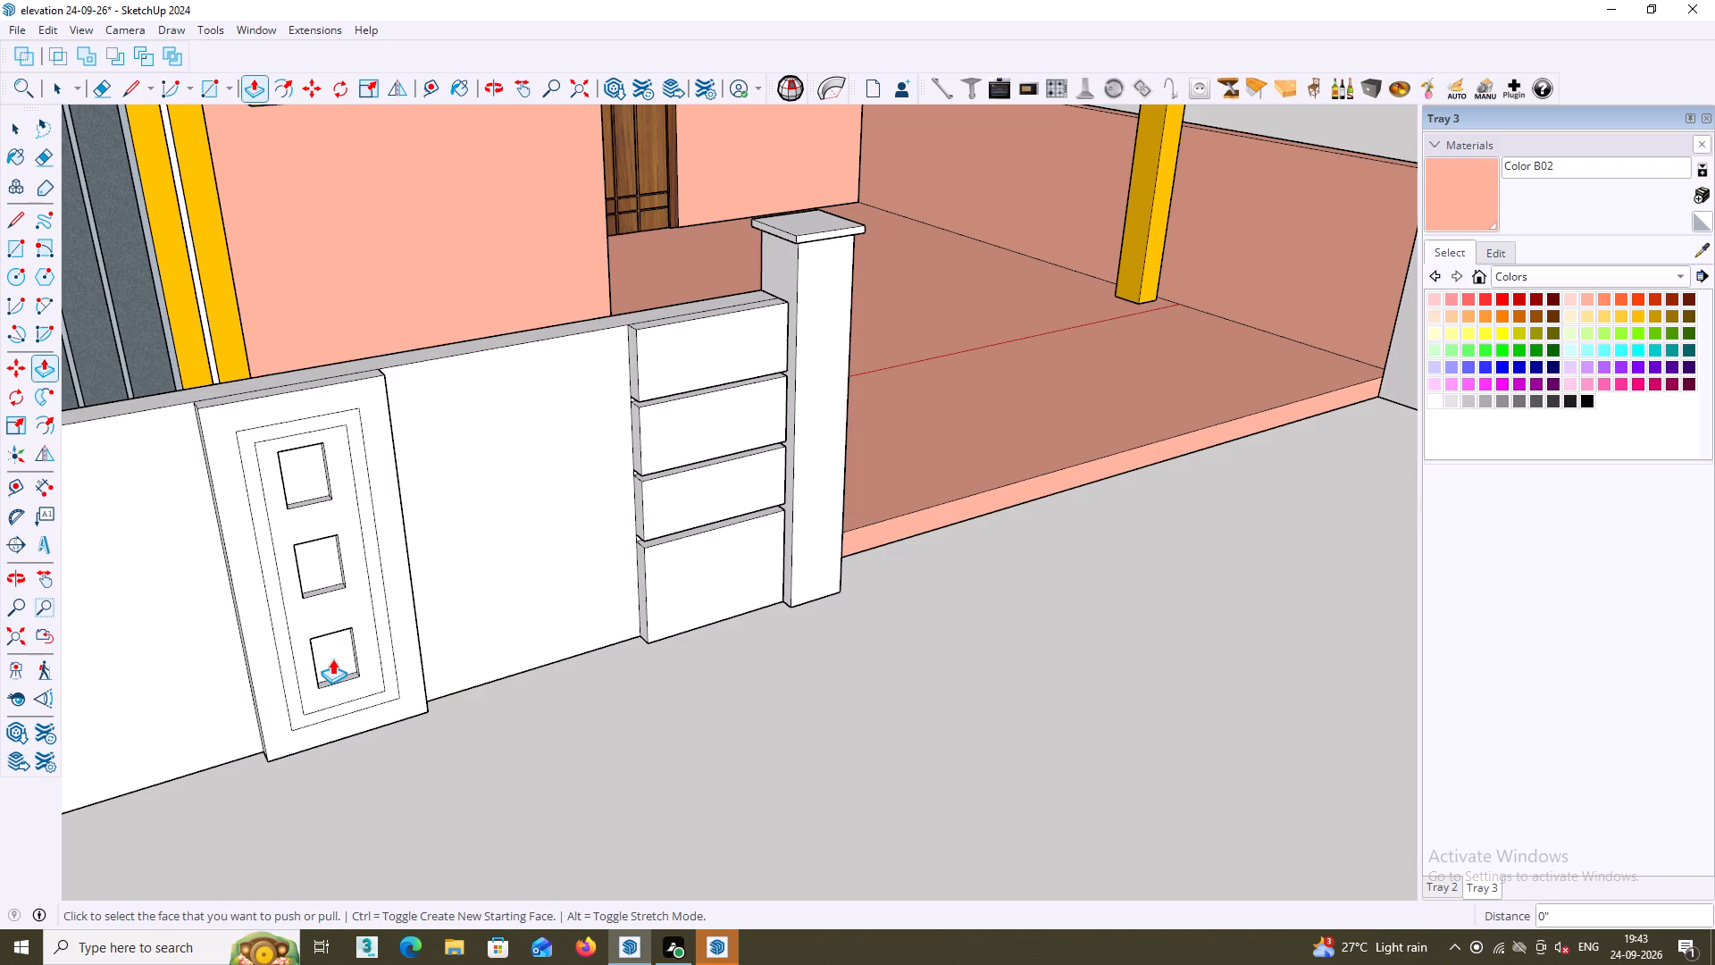
# Draw a rectangle about 1' 4" wide and 3' 2 3/16" high up from the wall's bottom edge, beside the grooved block.
pyautogui.scroll(-2, 334, 661)
pyautogui.moveTo(364, 675); pyautogui.dragTo(571, 570, button='middle')
pyautogui.press('space')
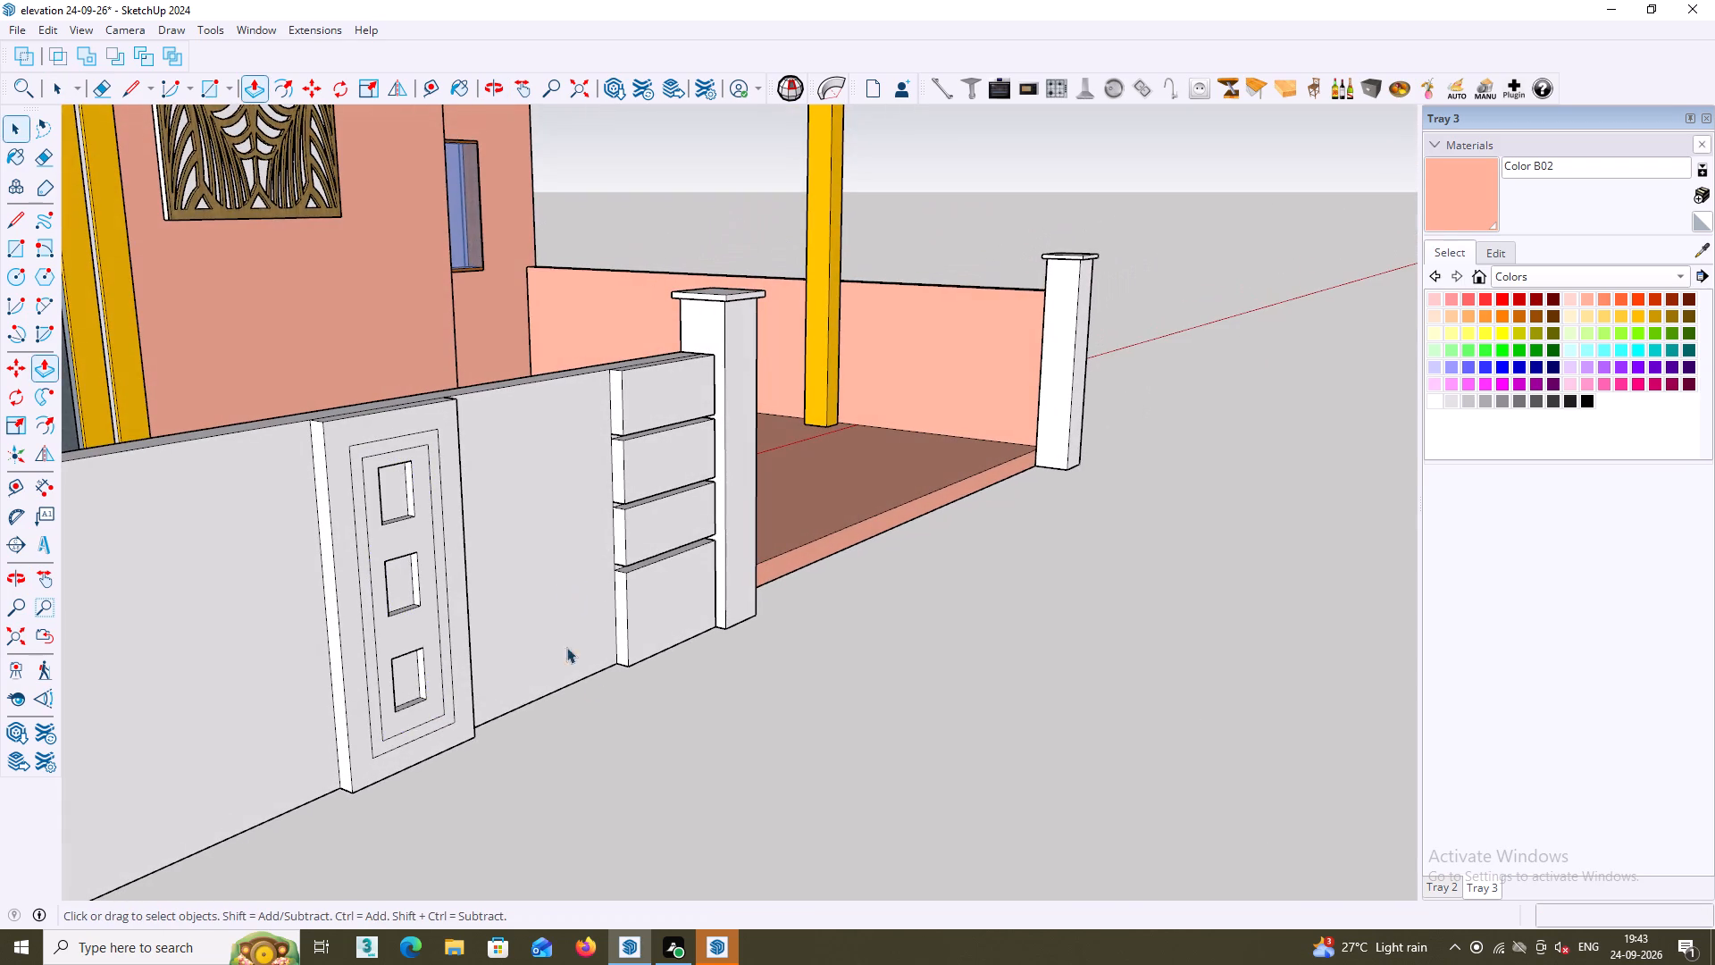
pyautogui.moveTo(648, 706); pyautogui.dragTo(616, 672, button='middle')
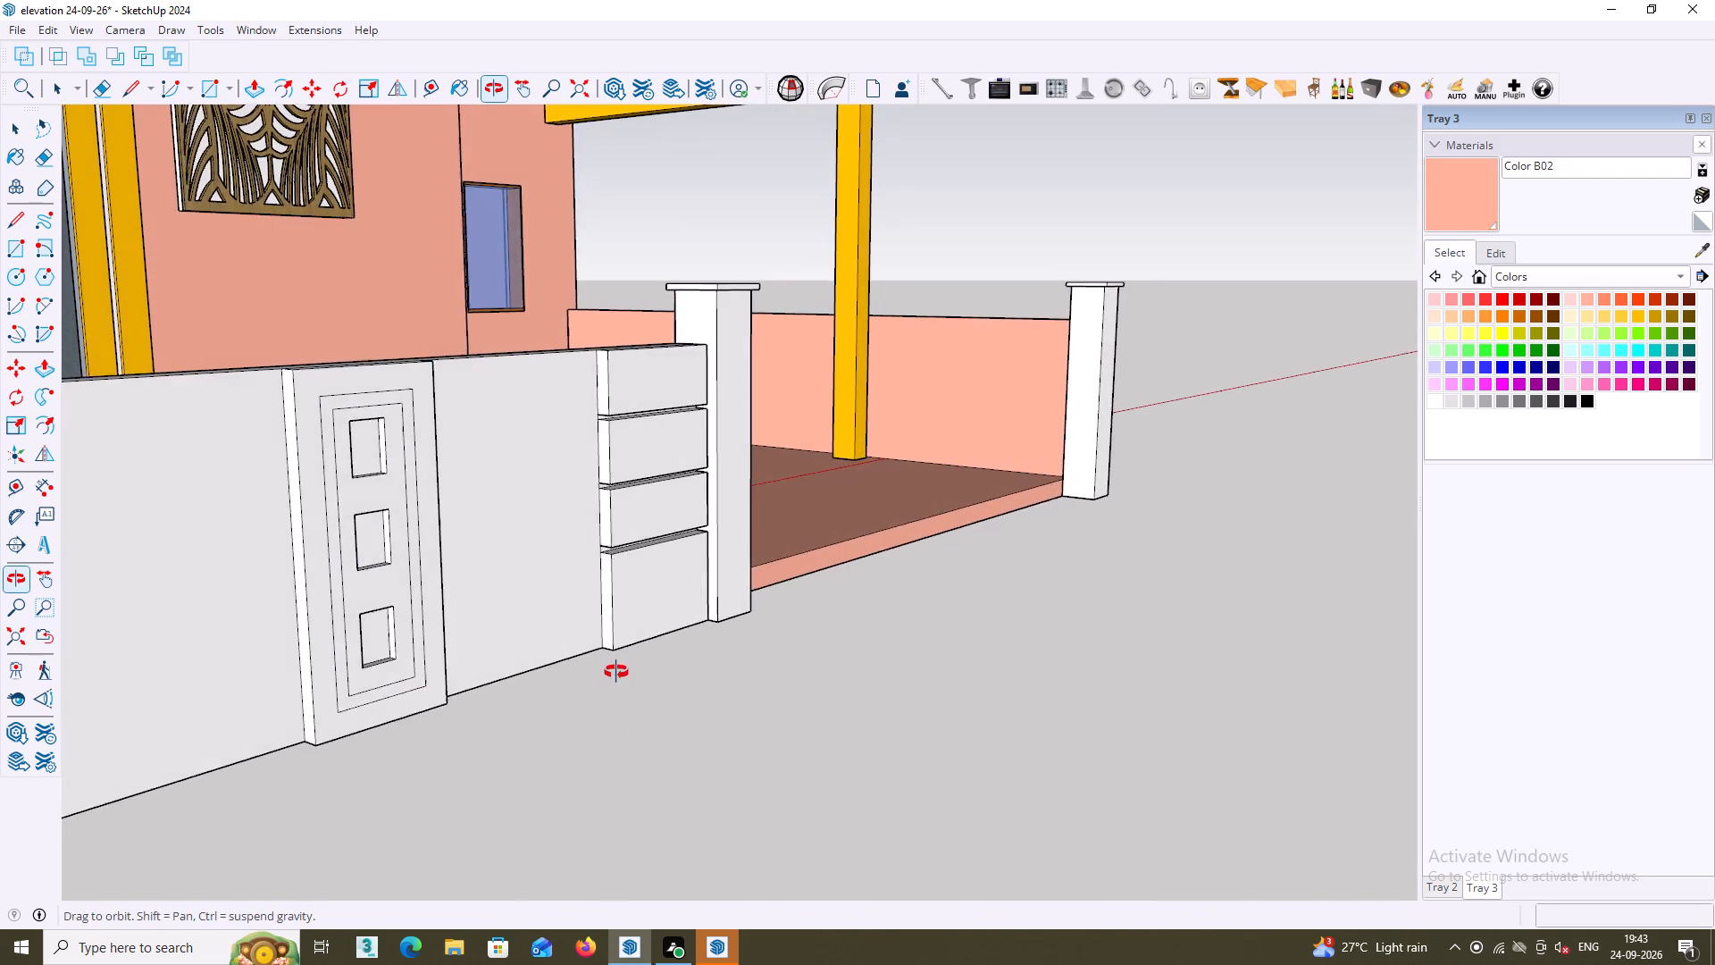
pyautogui.moveTo(616, 672); pyautogui.dragTo(464, 714, button='middle')
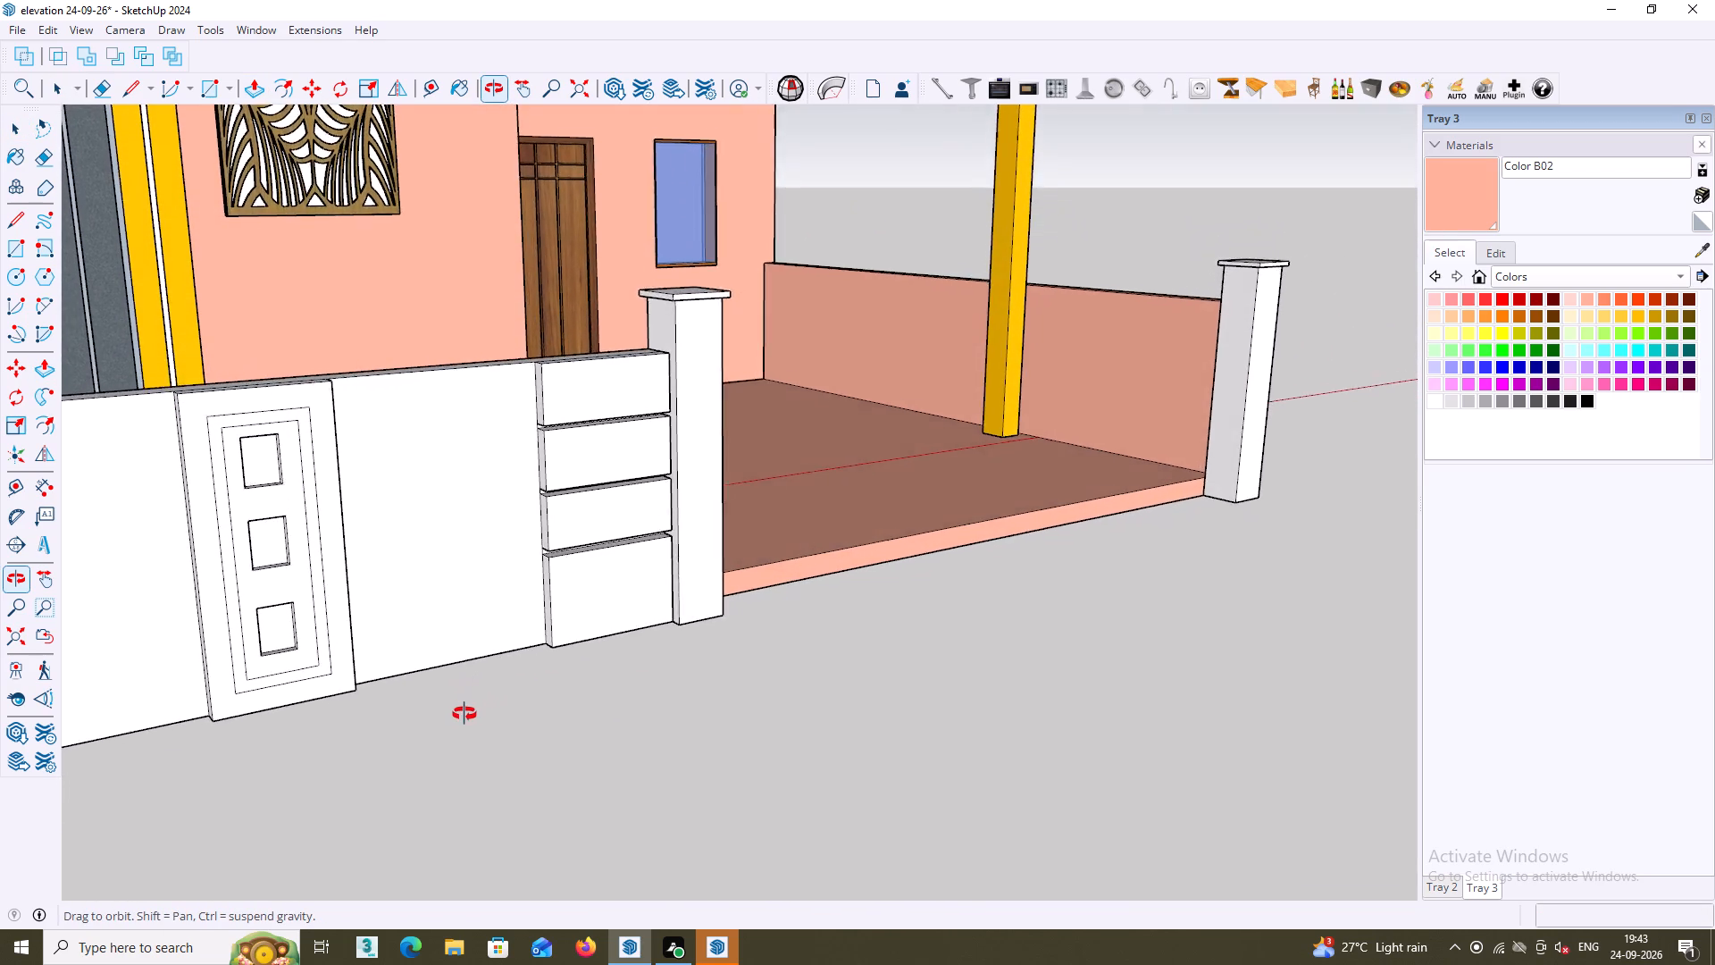
pyautogui.moveTo(464, 714); pyautogui.dragTo(461, 734, button='middle')
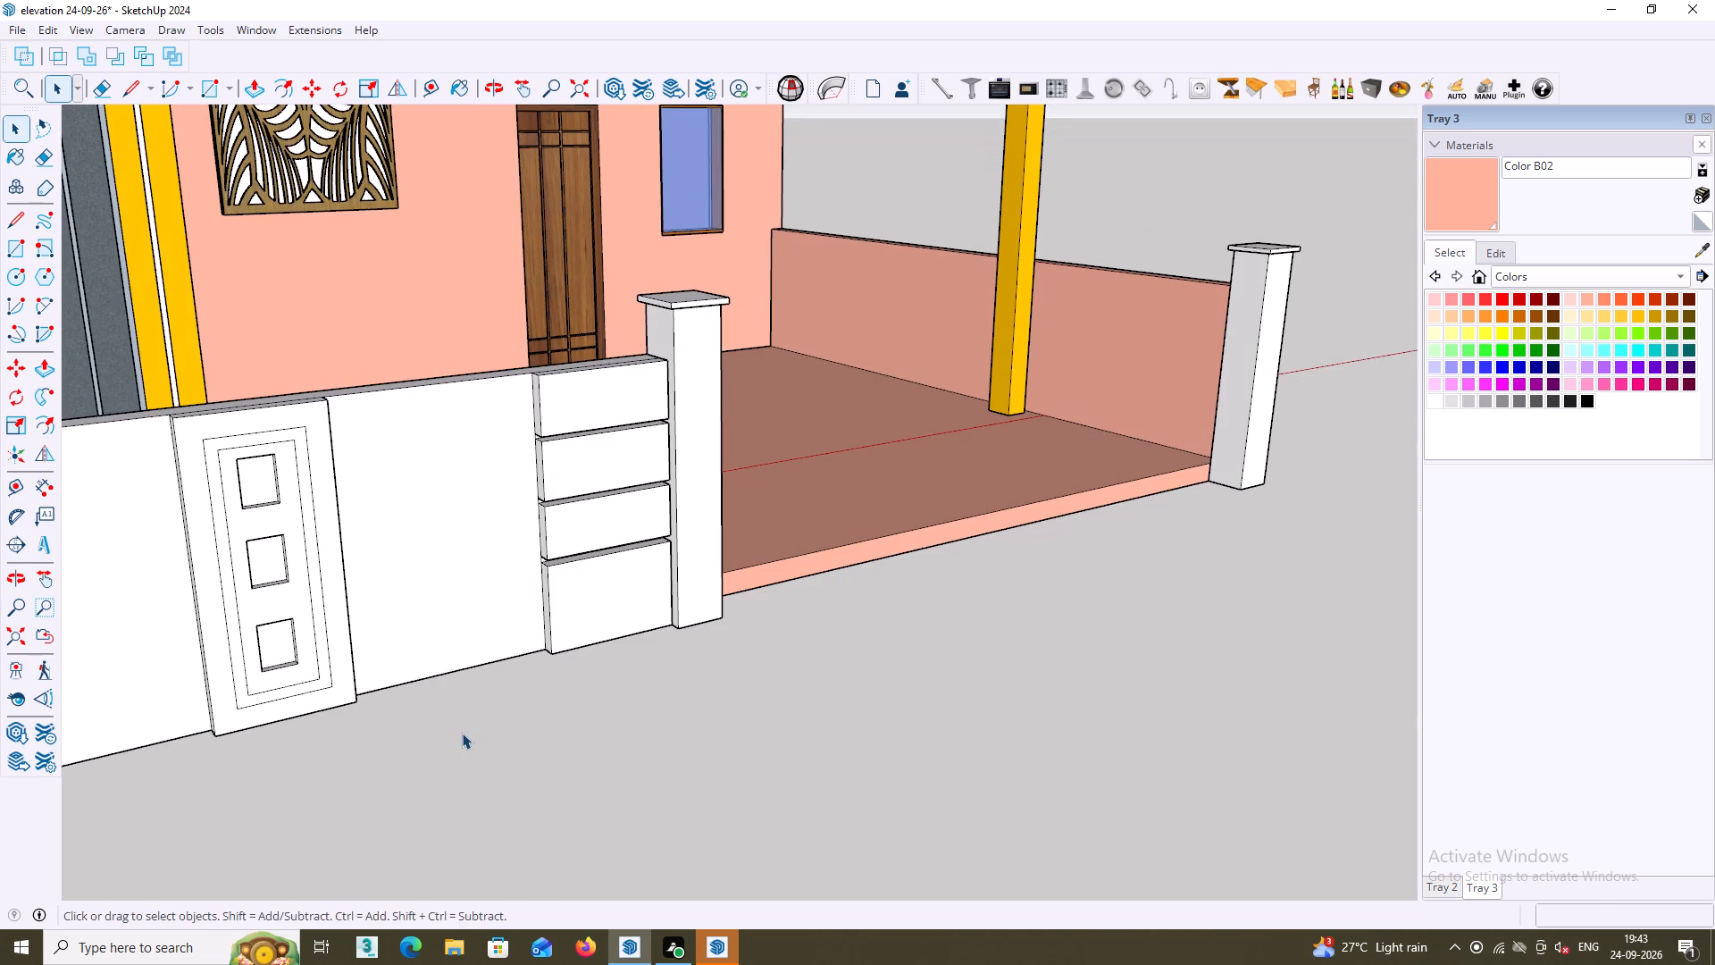
pyautogui.press('r')
pyautogui.moveTo(449, 676); pyautogui.dragTo(425, 713, button='middle')
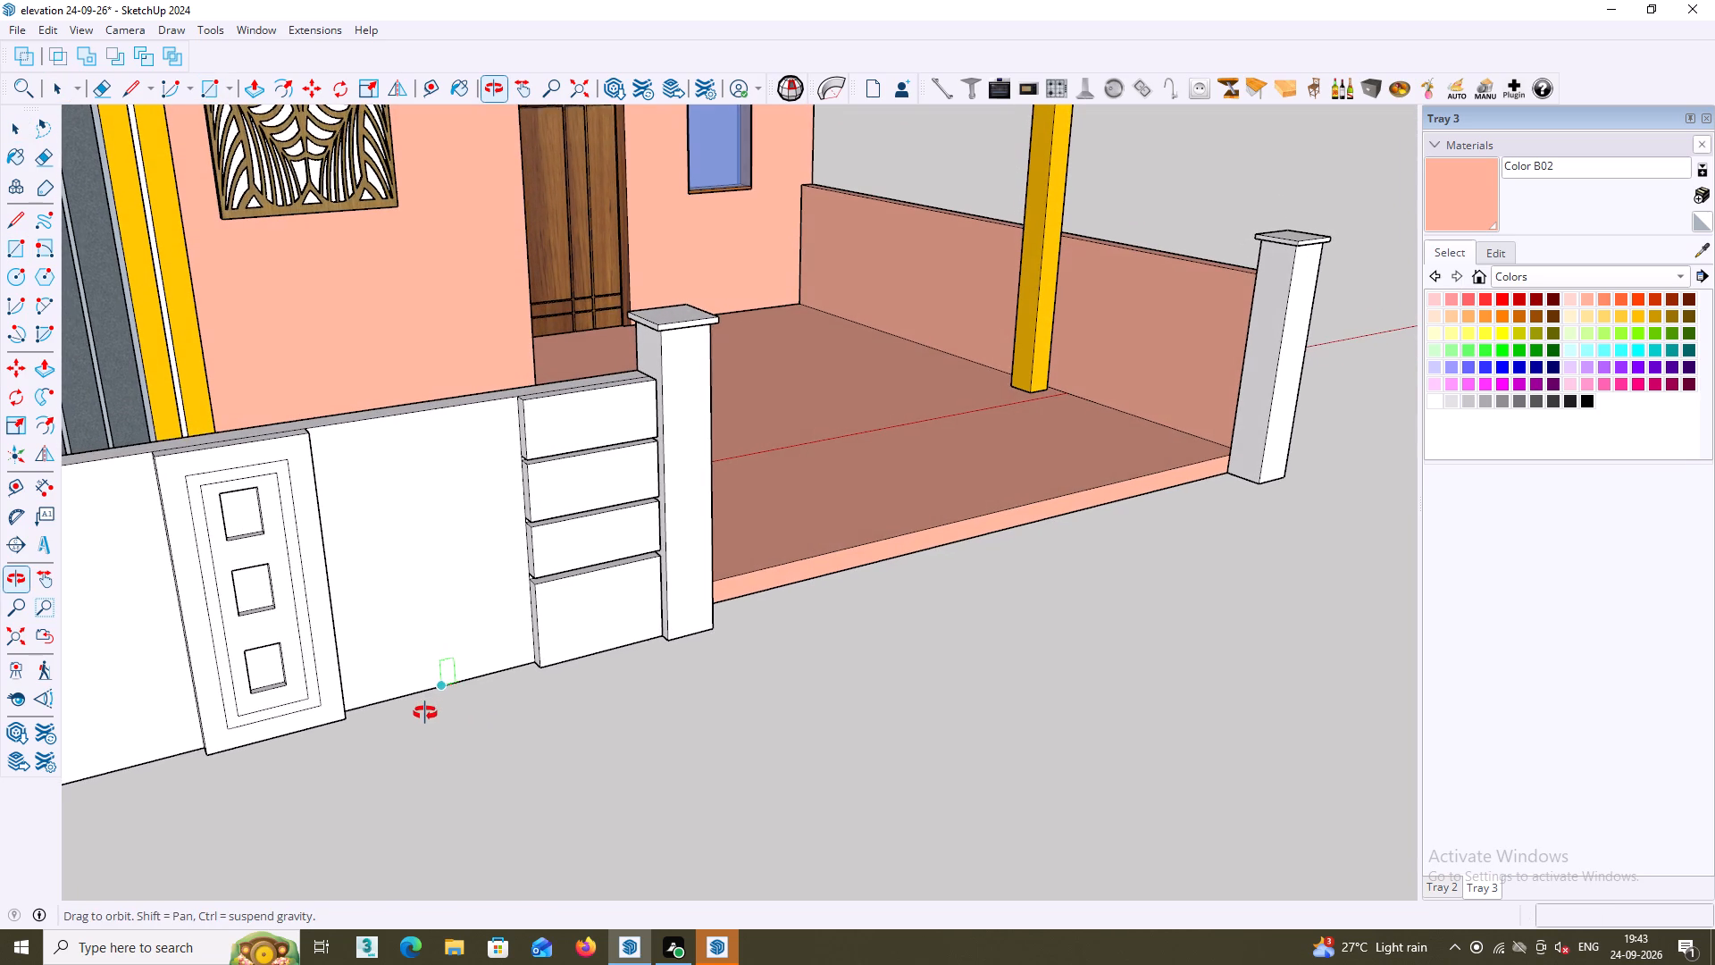
pyautogui.moveTo(425, 713); pyautogui.dragTo(425, 712, button='middle')
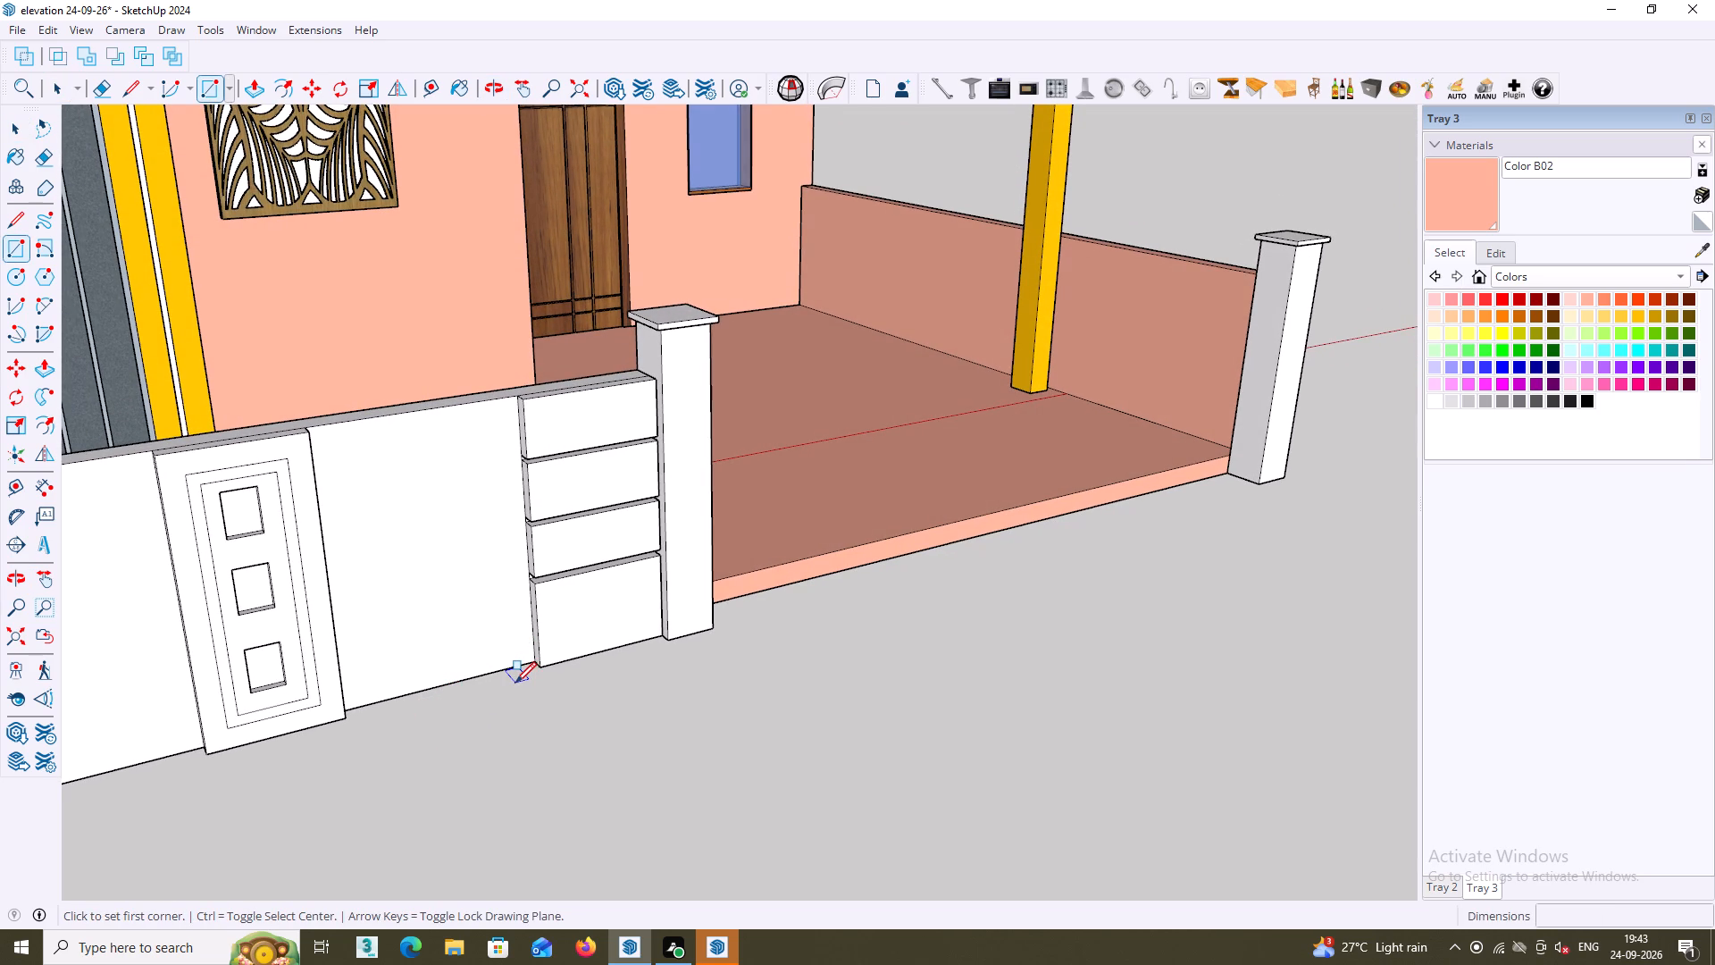
pyautogui.scroll(2, 506, 684)
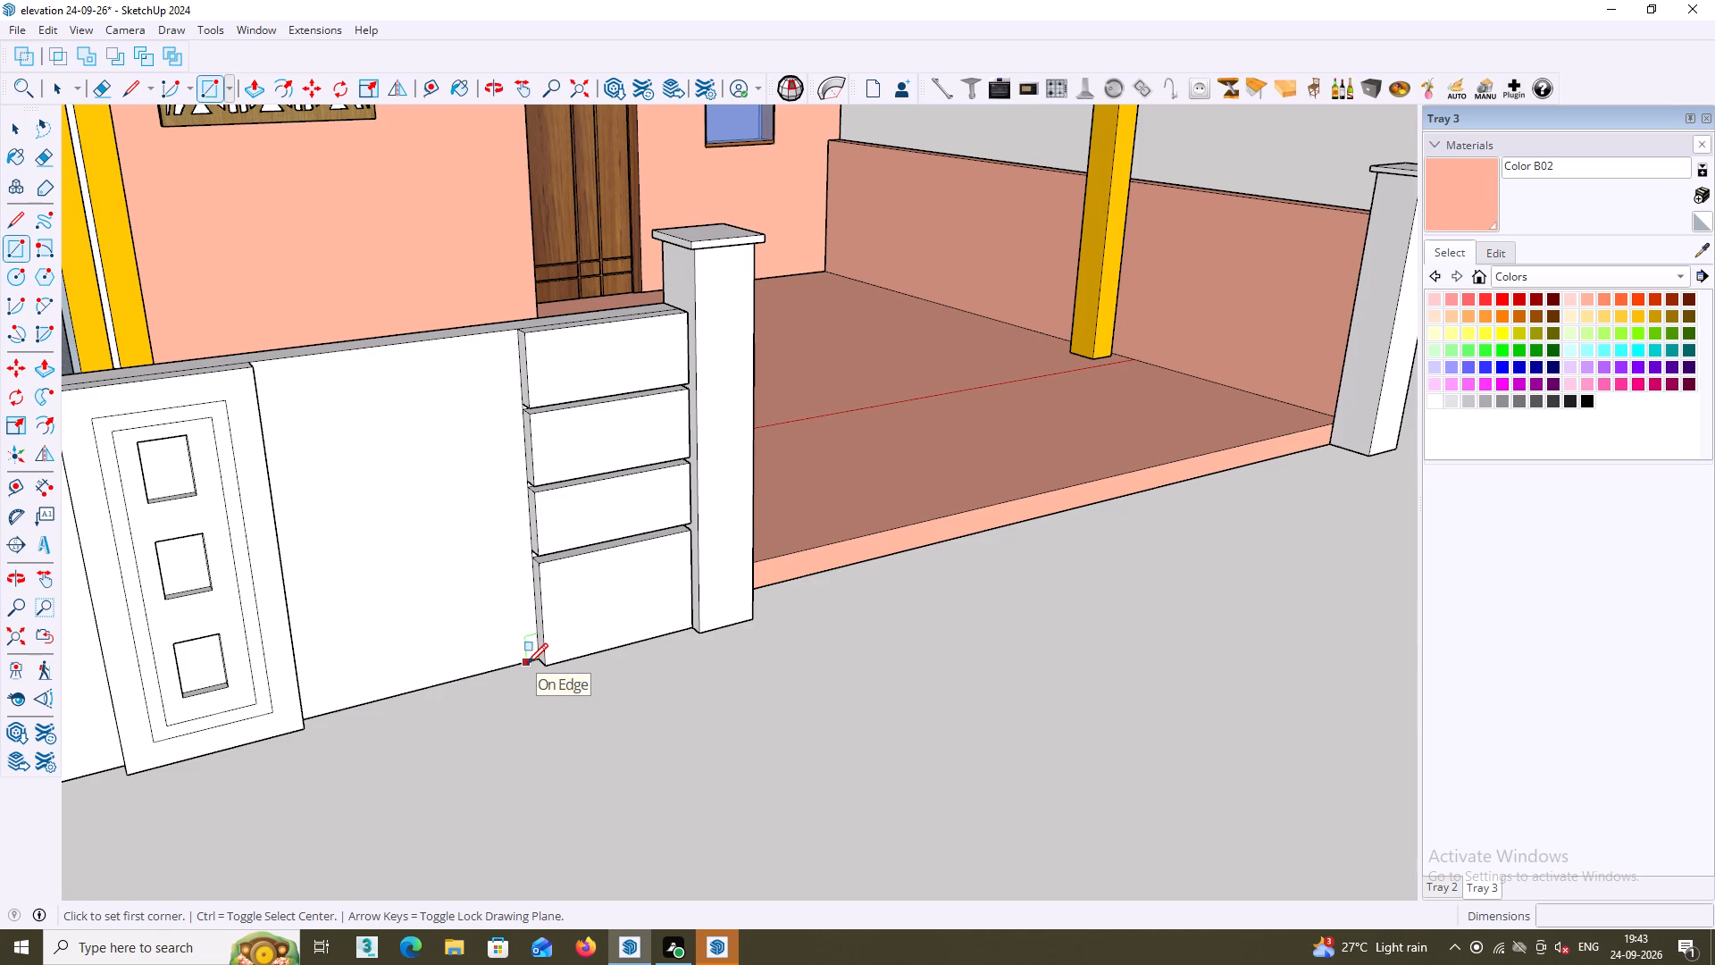
pyautogui.click(527, 664)
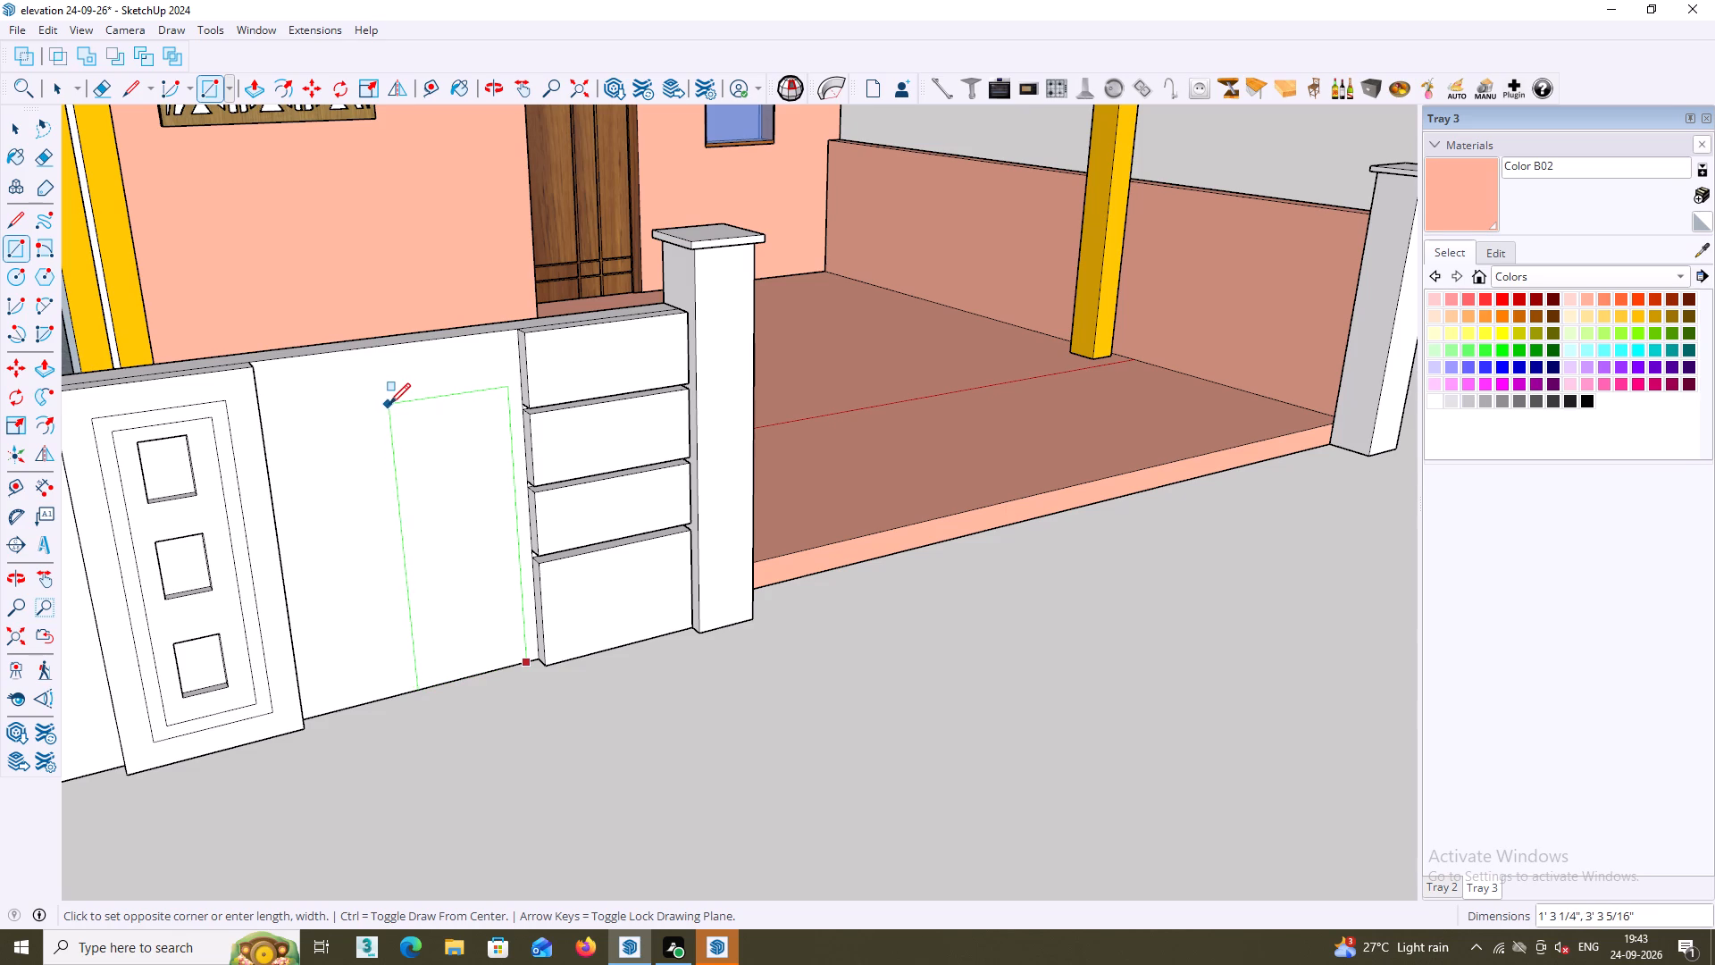
pyautogui.press('Escape')
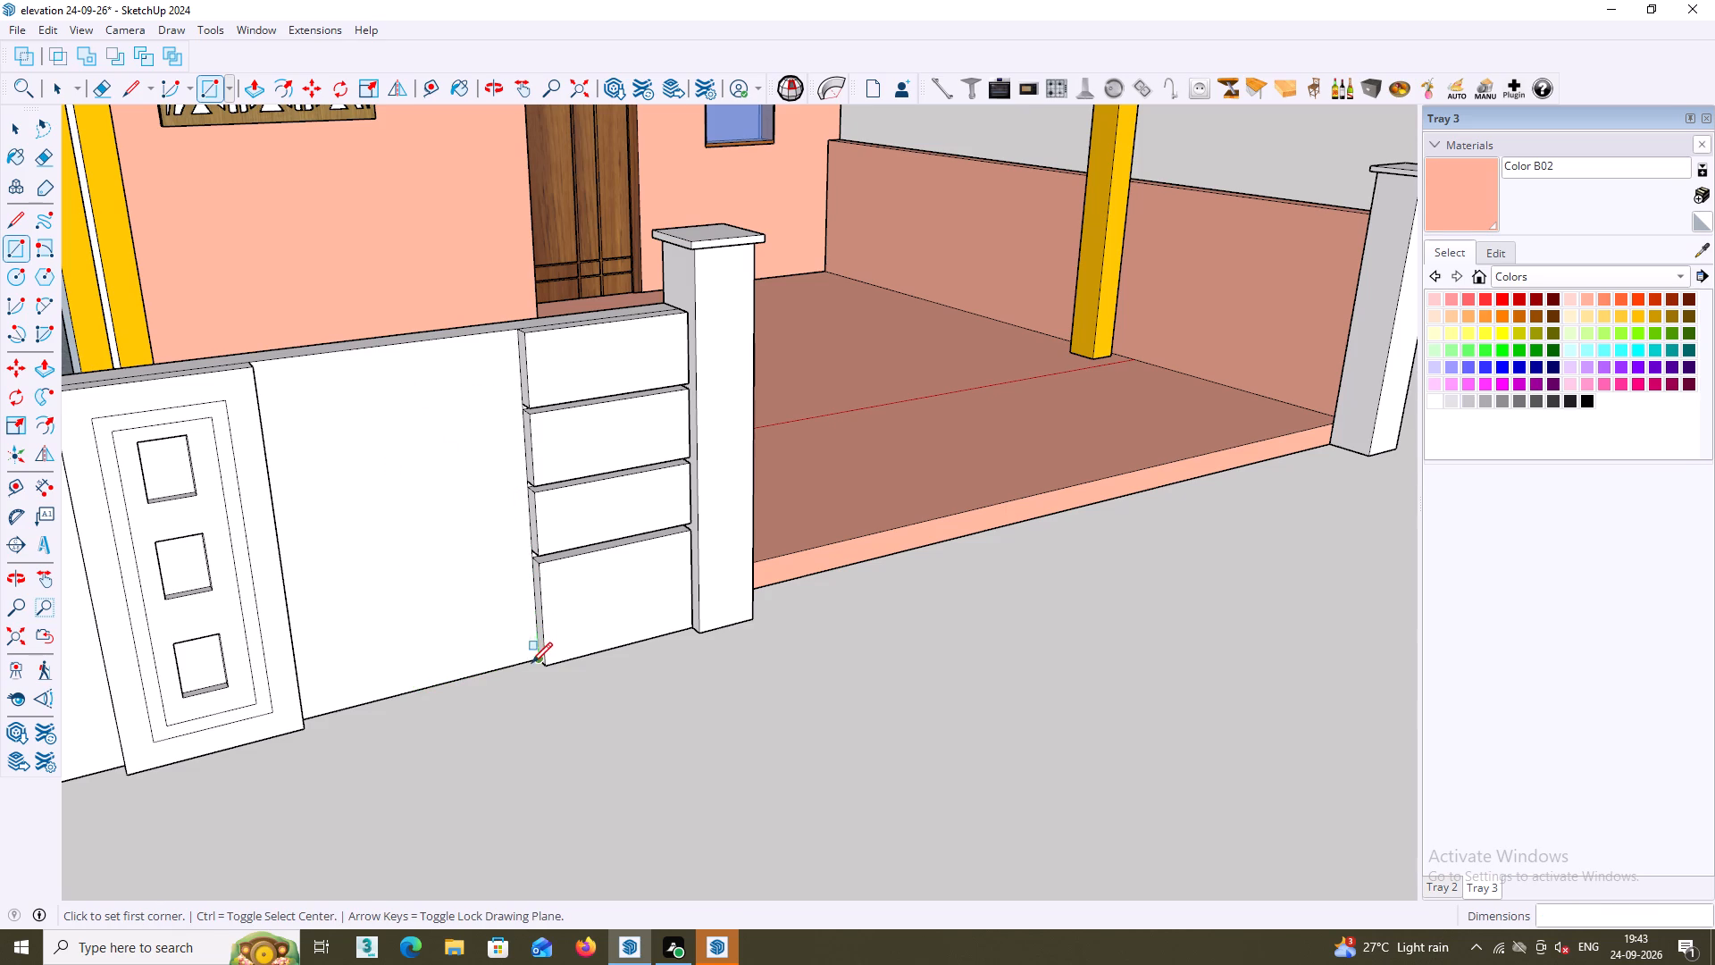
pyautogui.scroll(4, 528, 659)
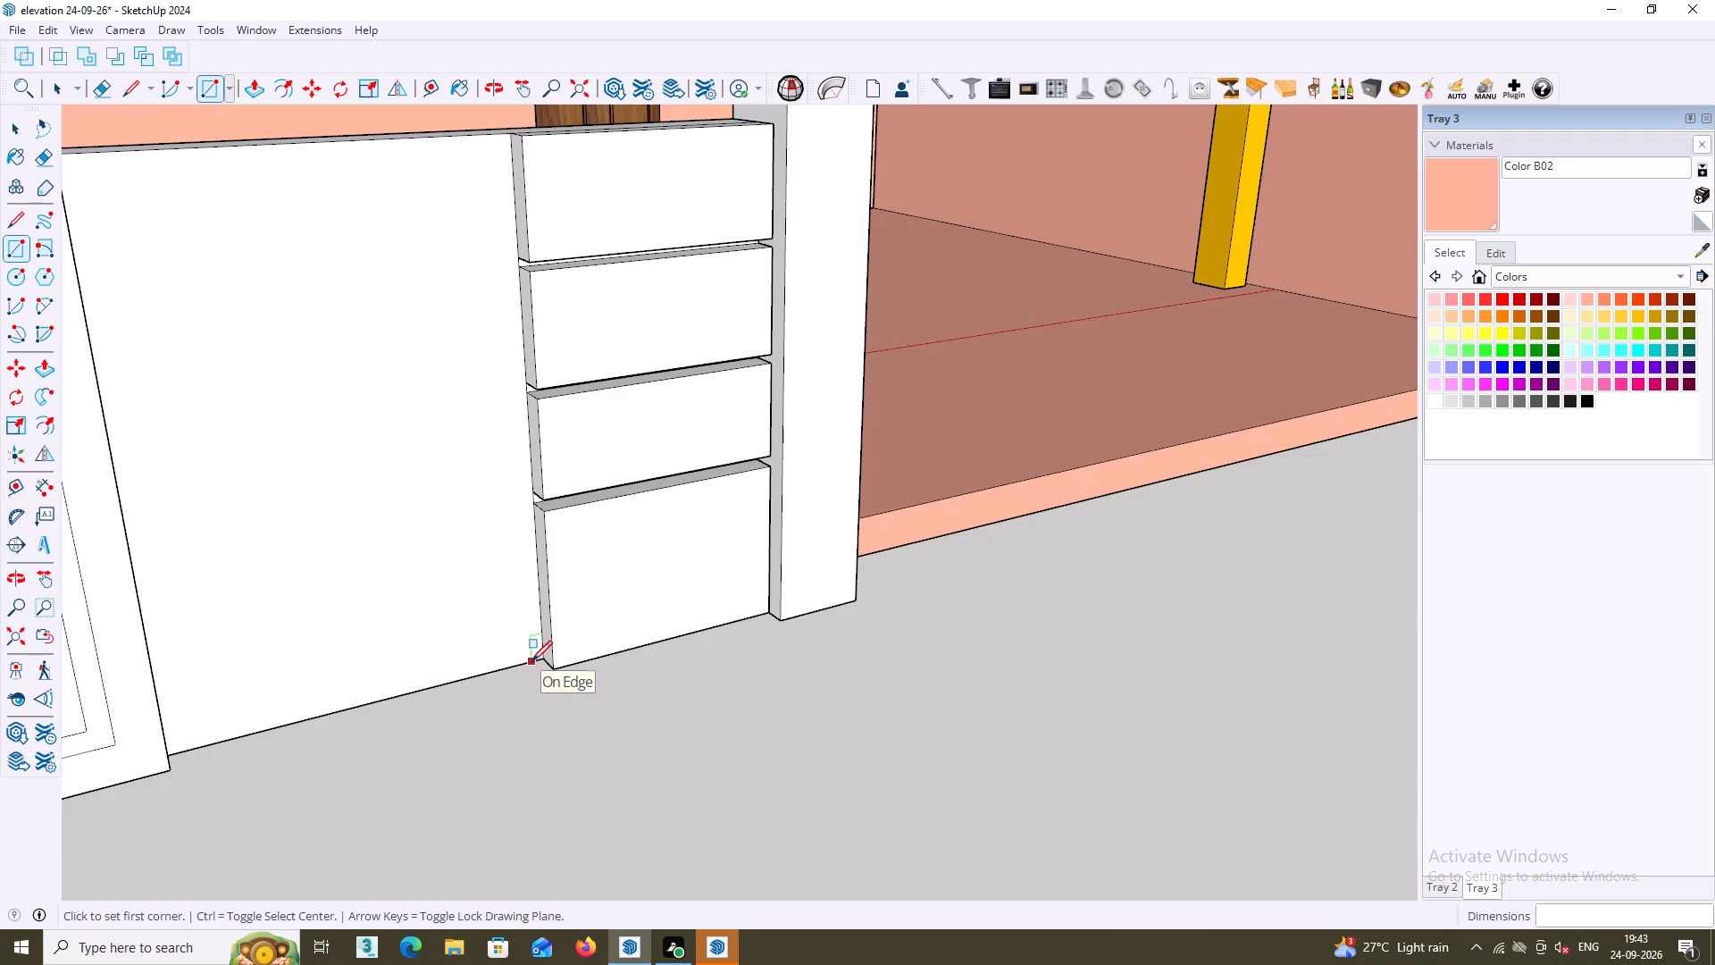
pyautogui.click(531, 661)
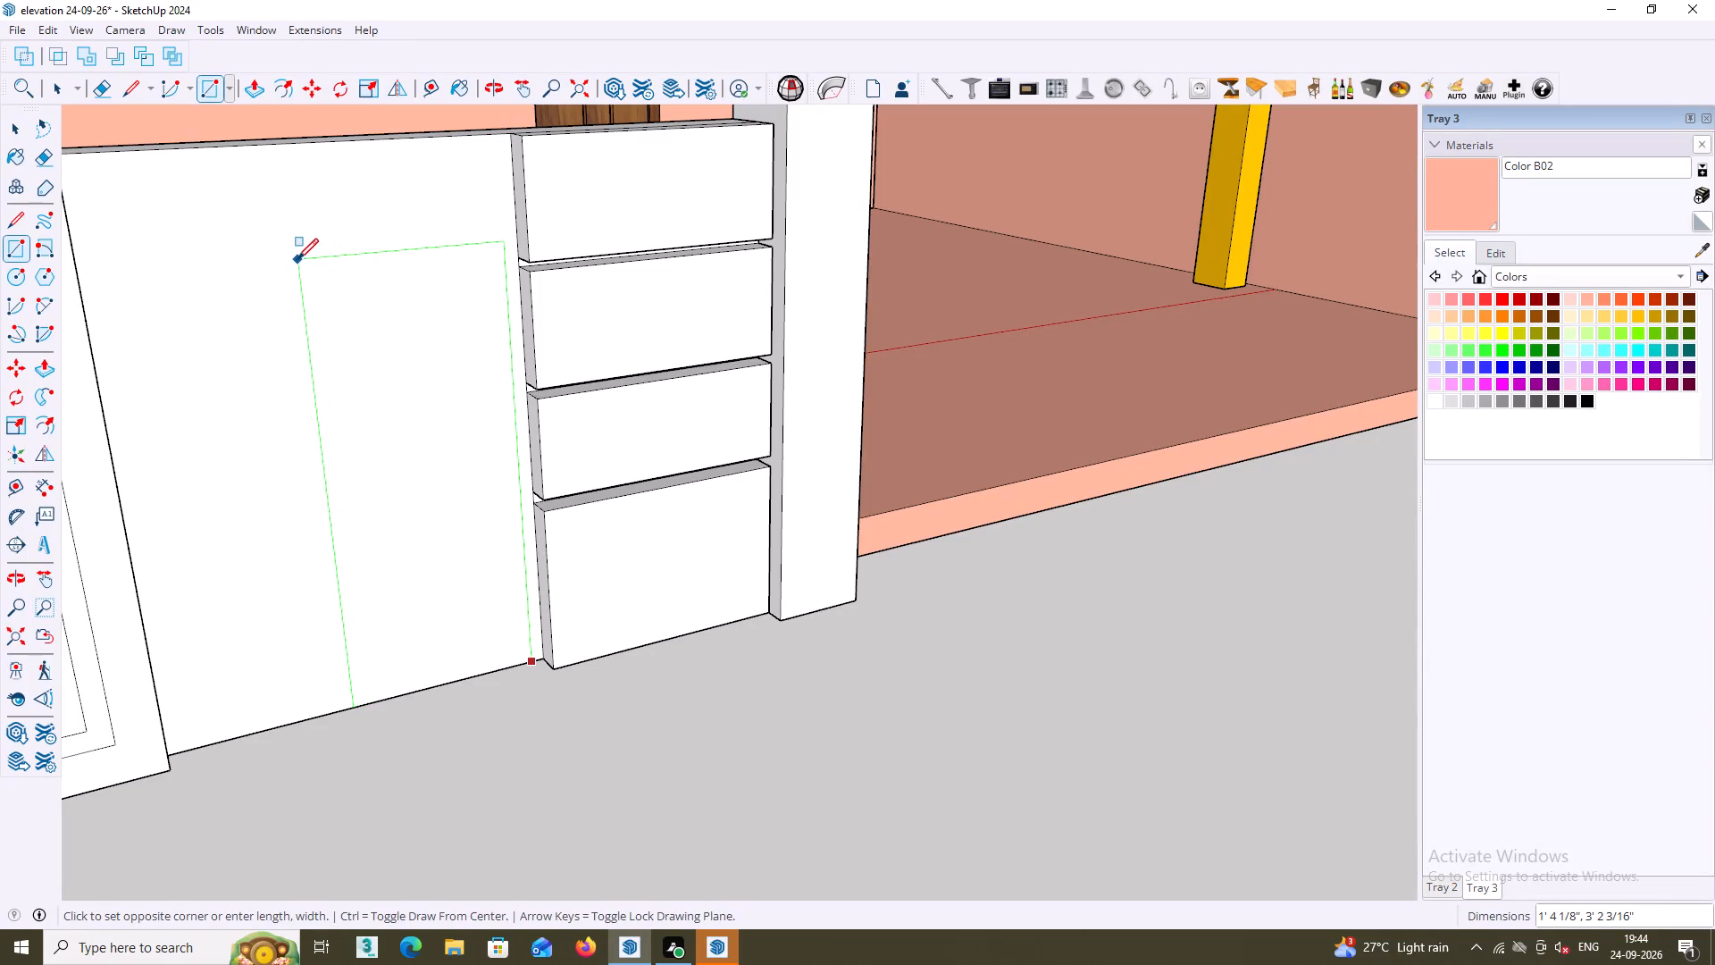
pyautogui.click(300, 259)
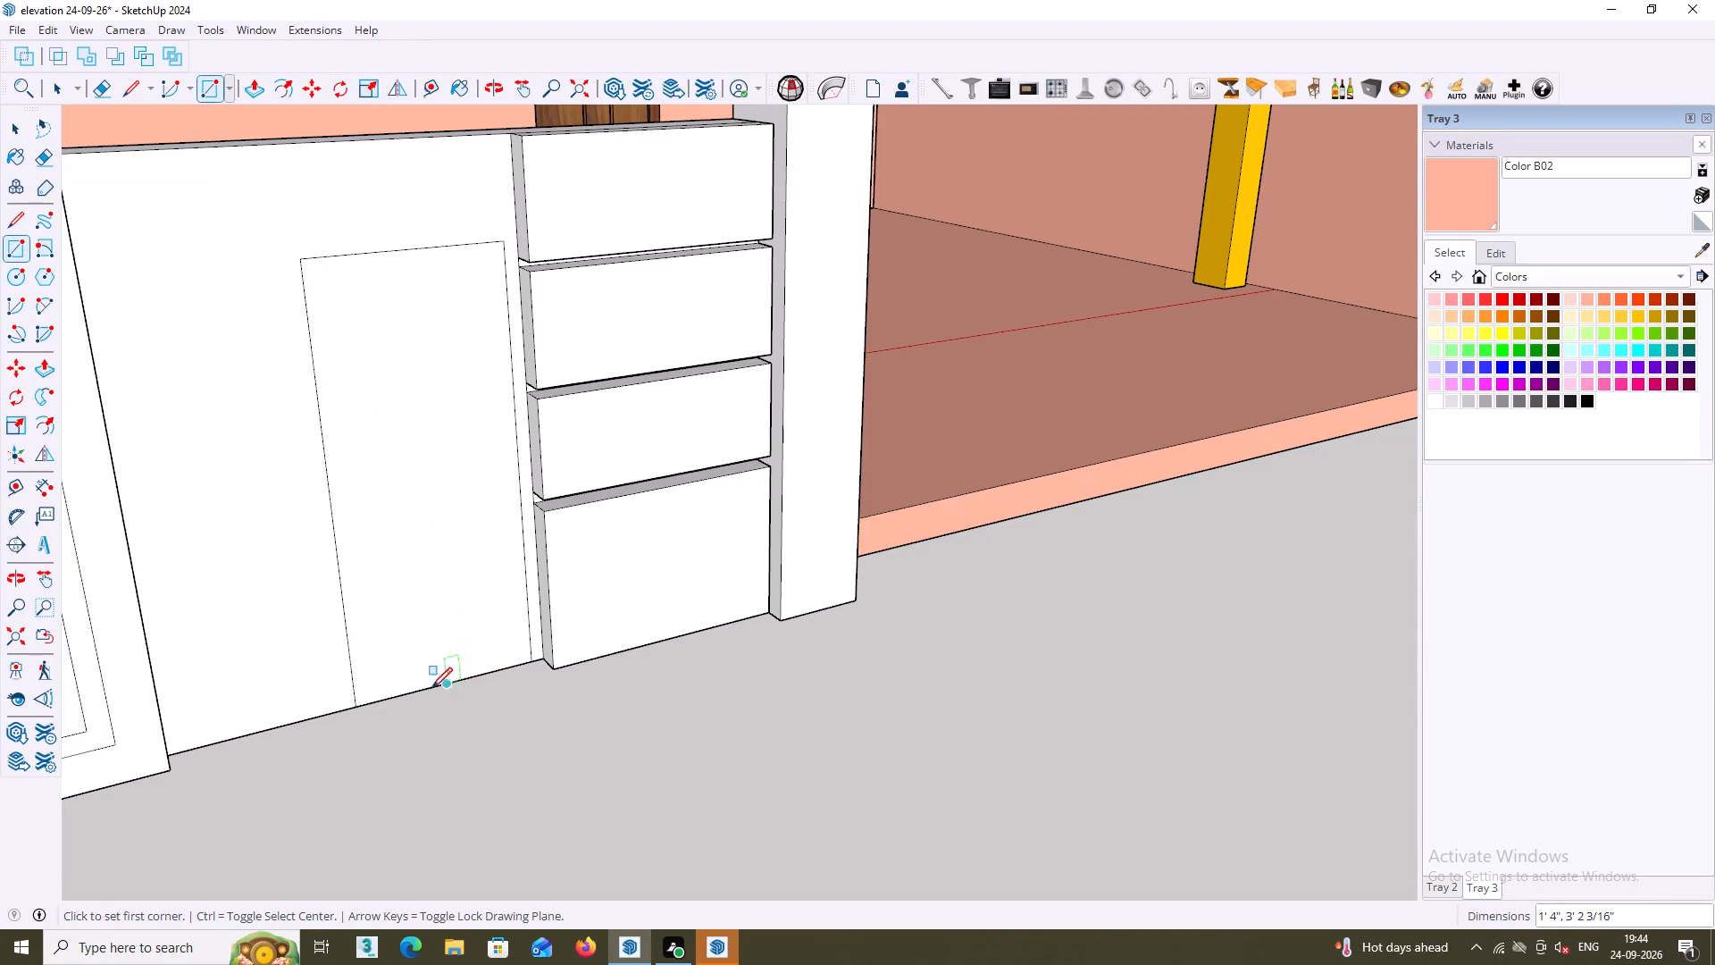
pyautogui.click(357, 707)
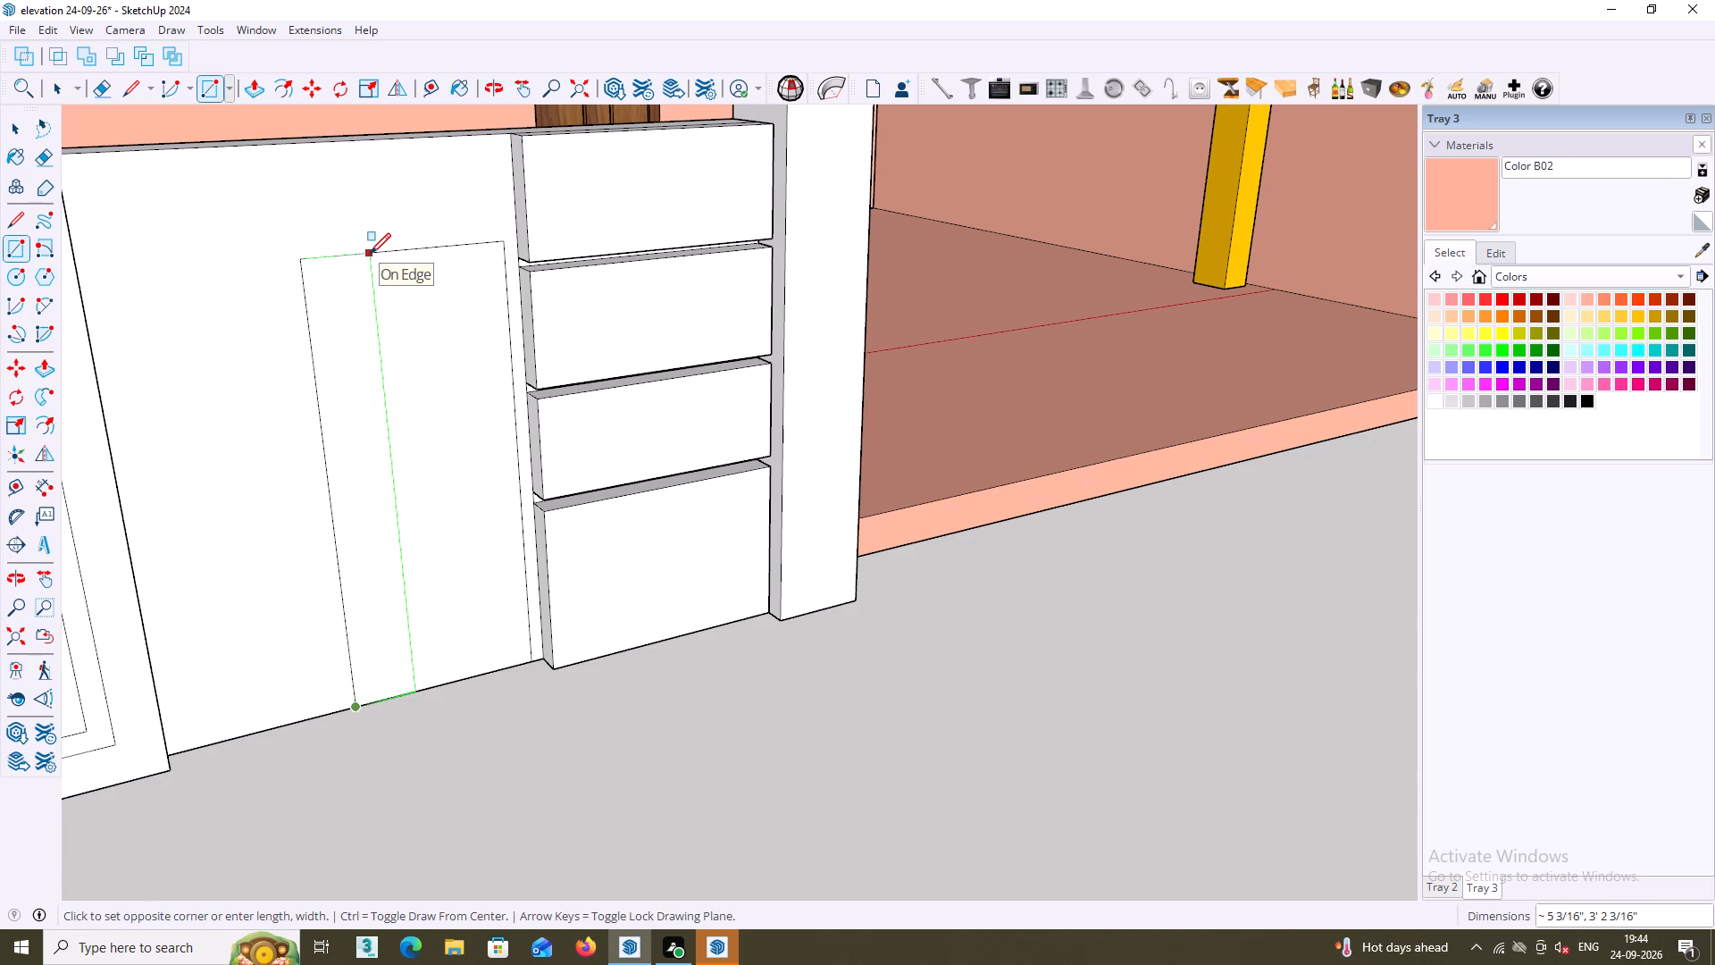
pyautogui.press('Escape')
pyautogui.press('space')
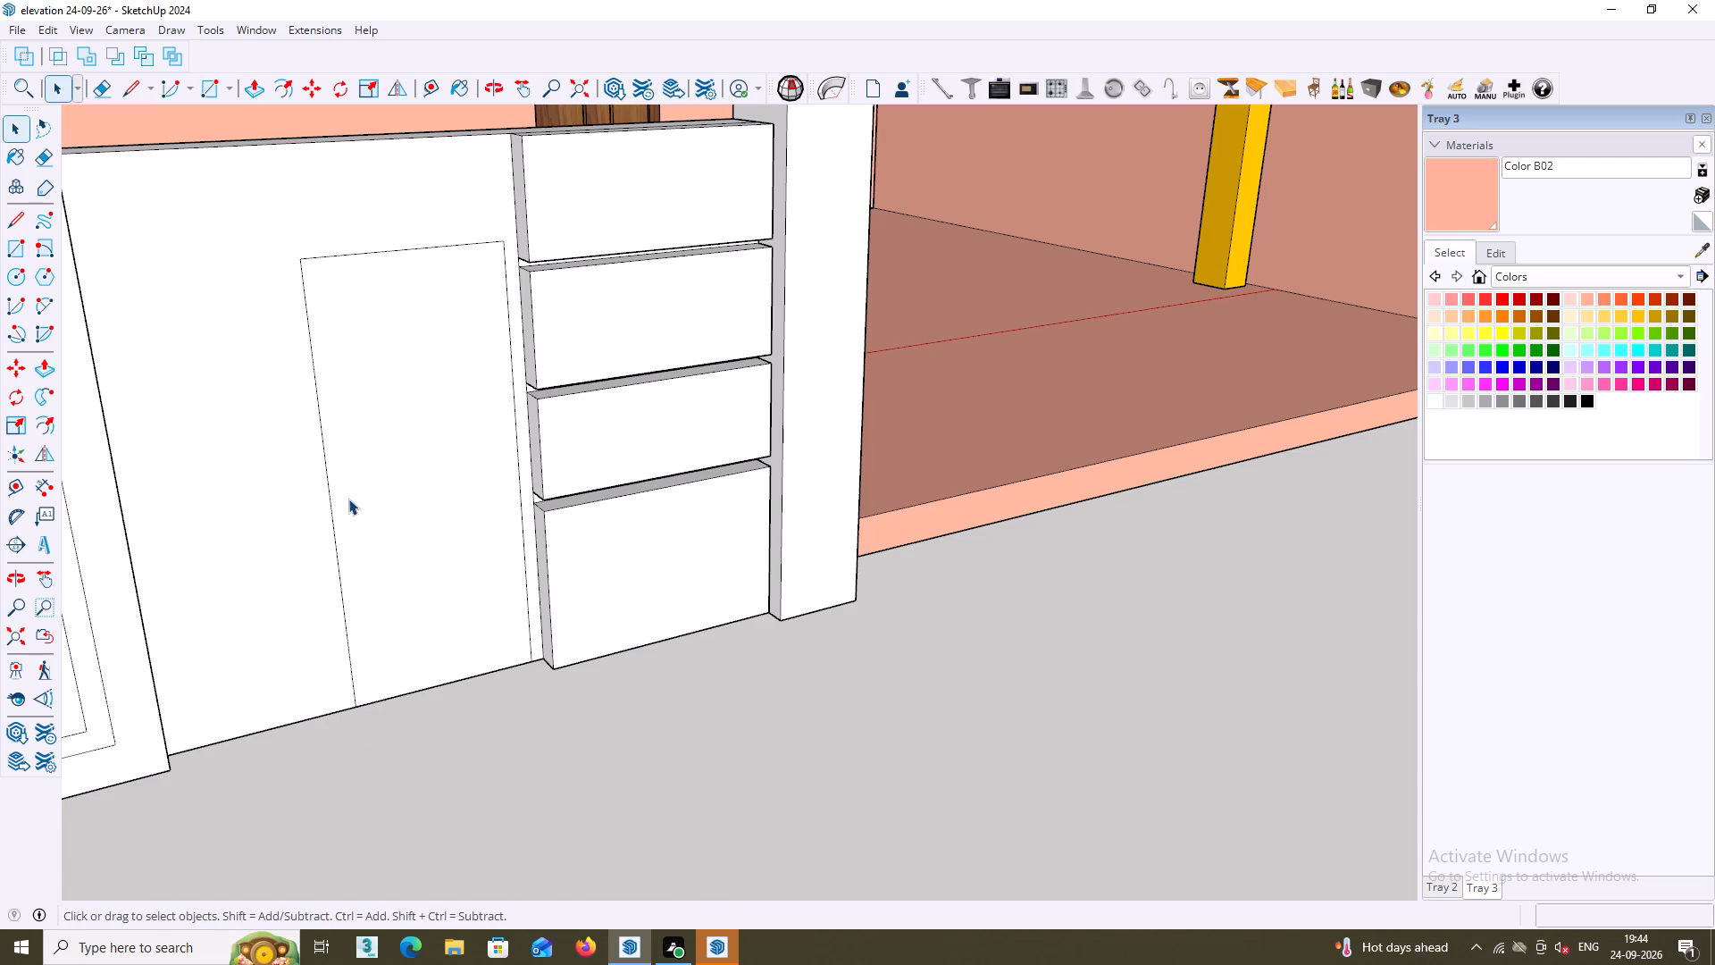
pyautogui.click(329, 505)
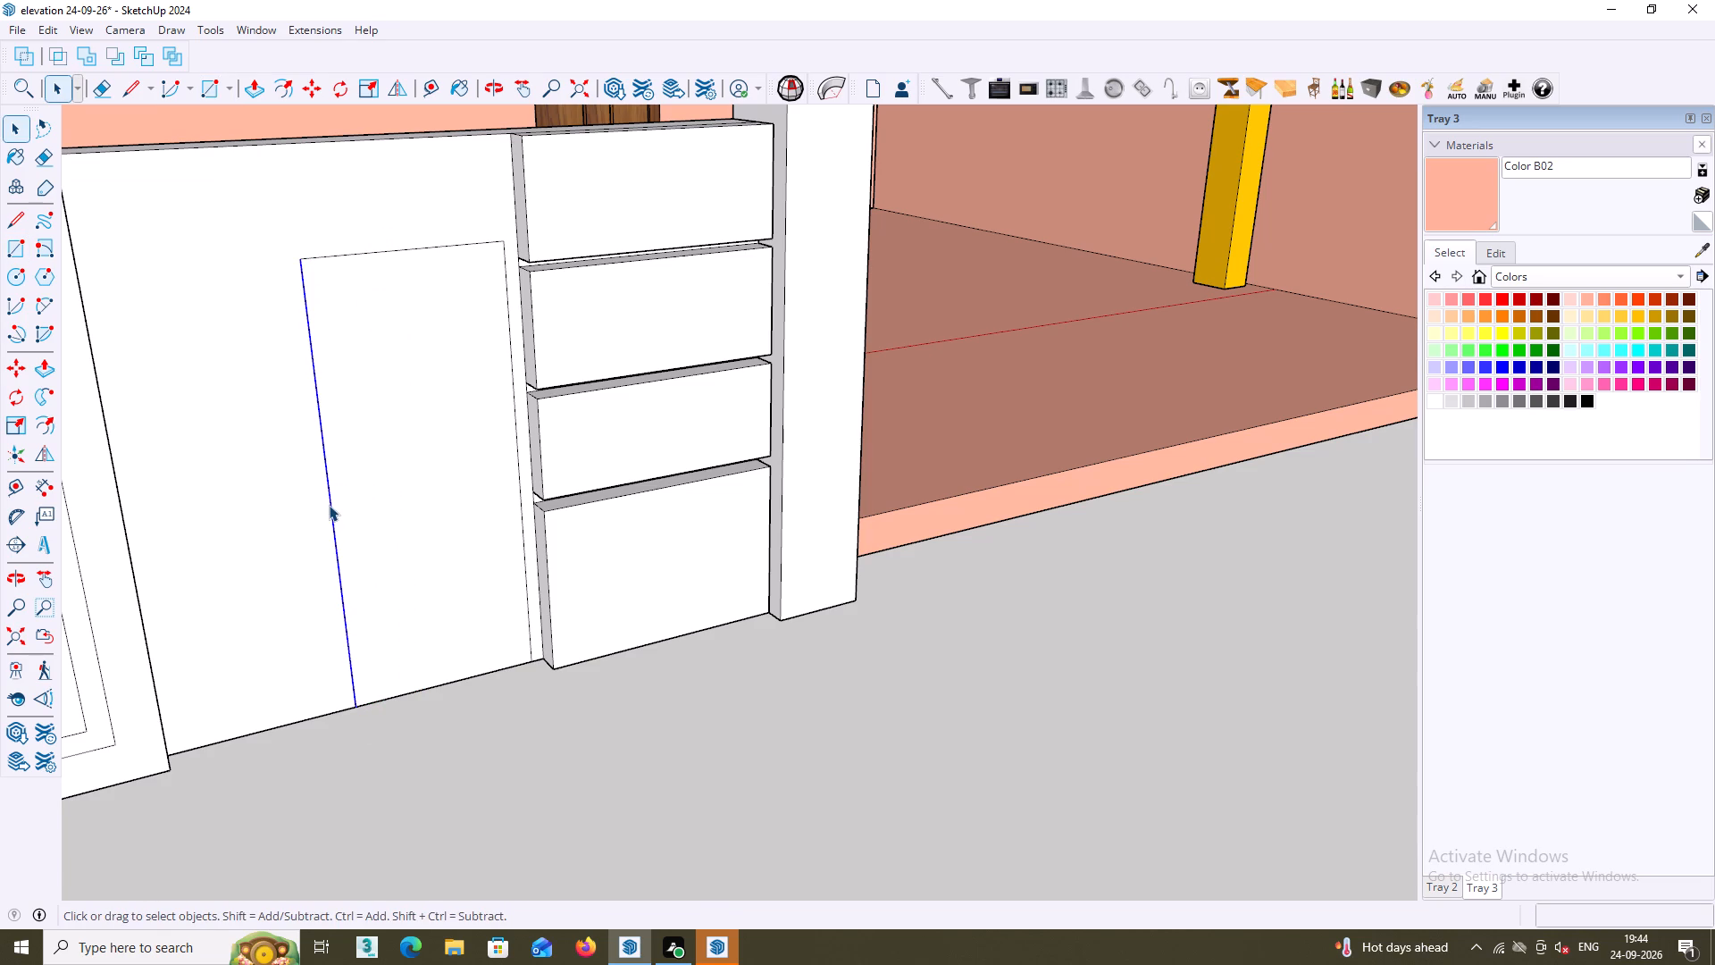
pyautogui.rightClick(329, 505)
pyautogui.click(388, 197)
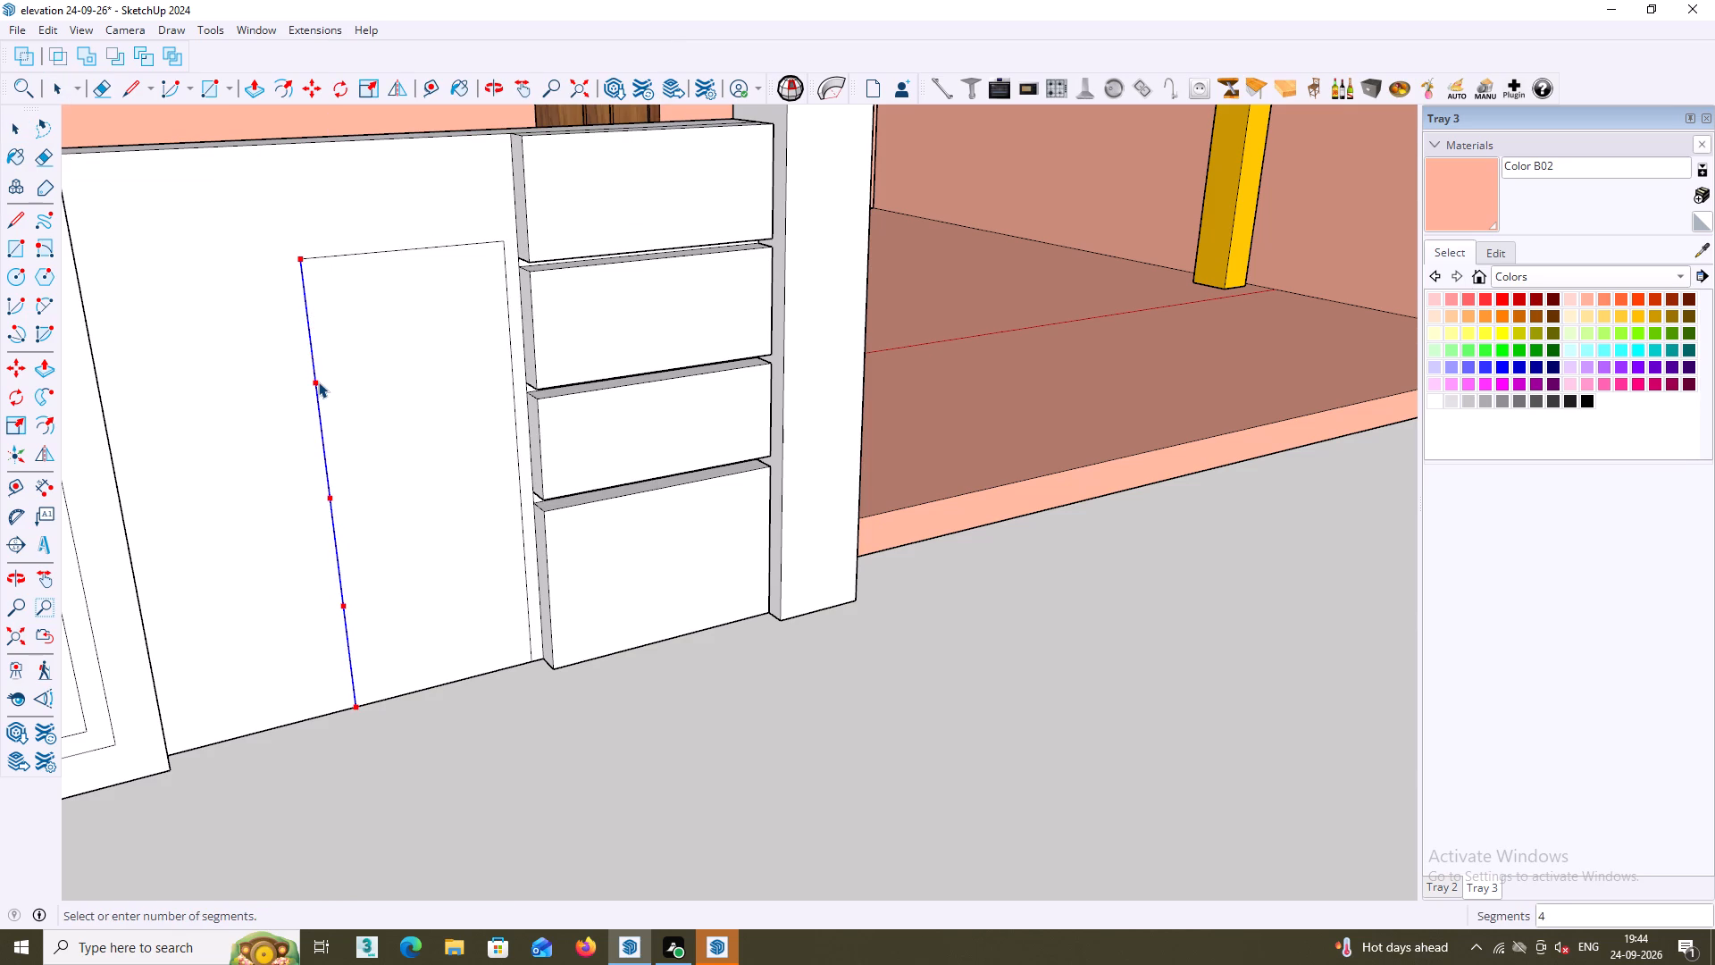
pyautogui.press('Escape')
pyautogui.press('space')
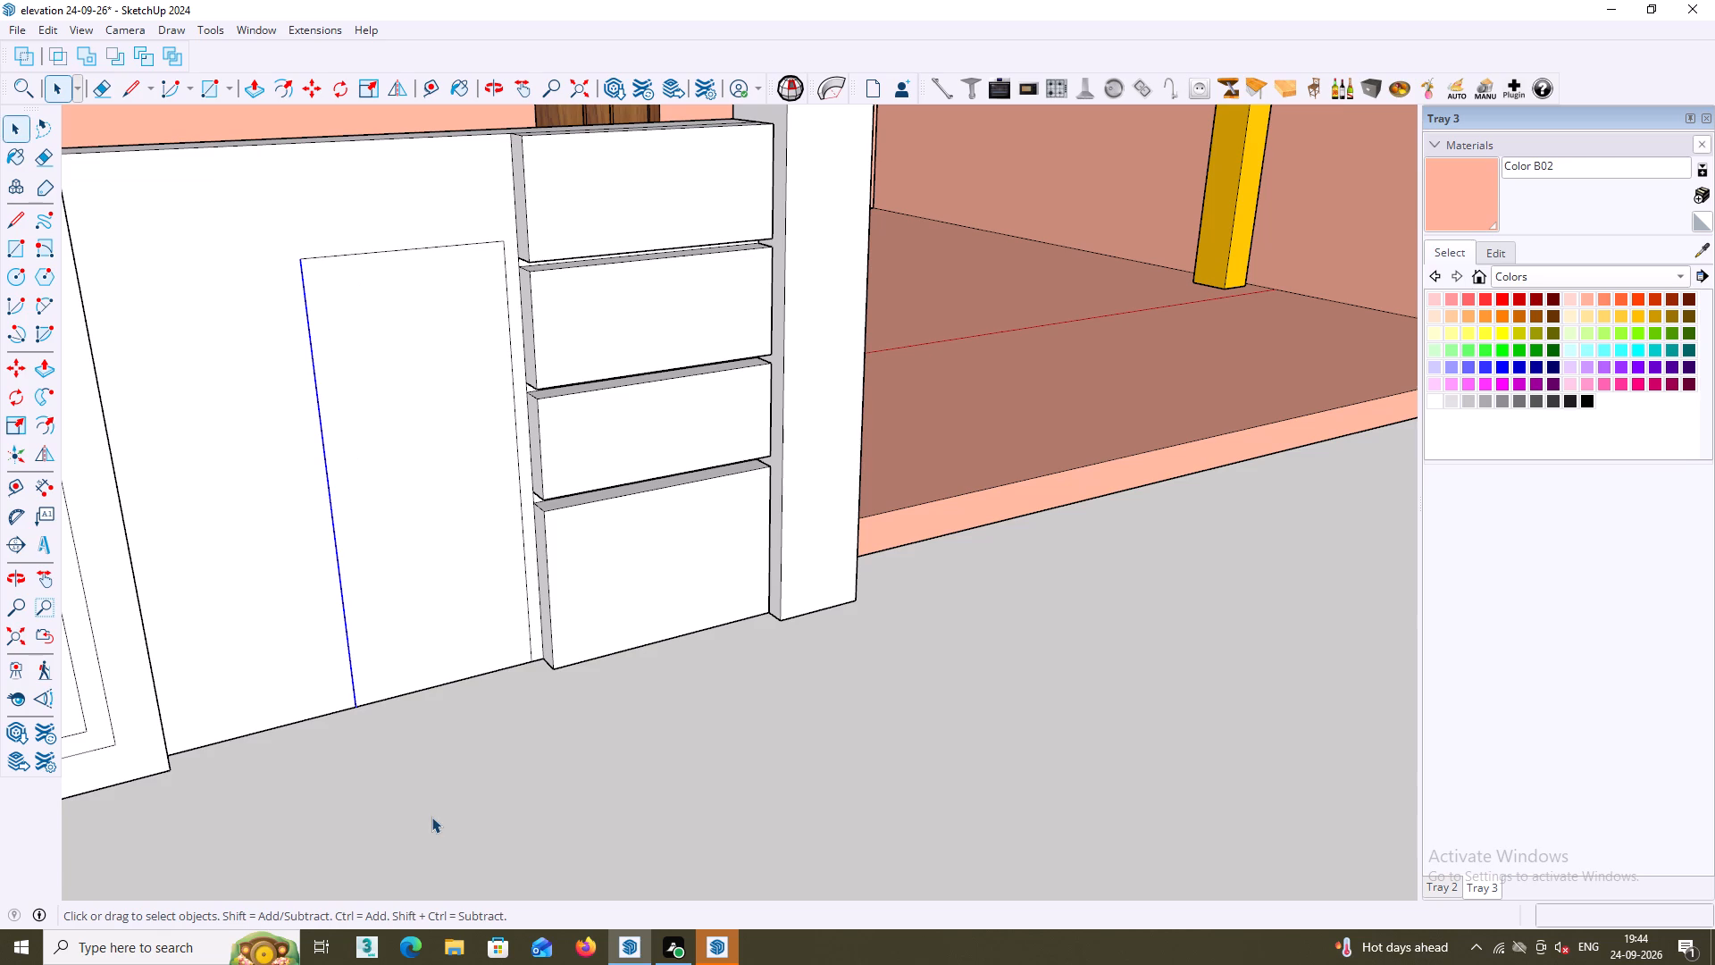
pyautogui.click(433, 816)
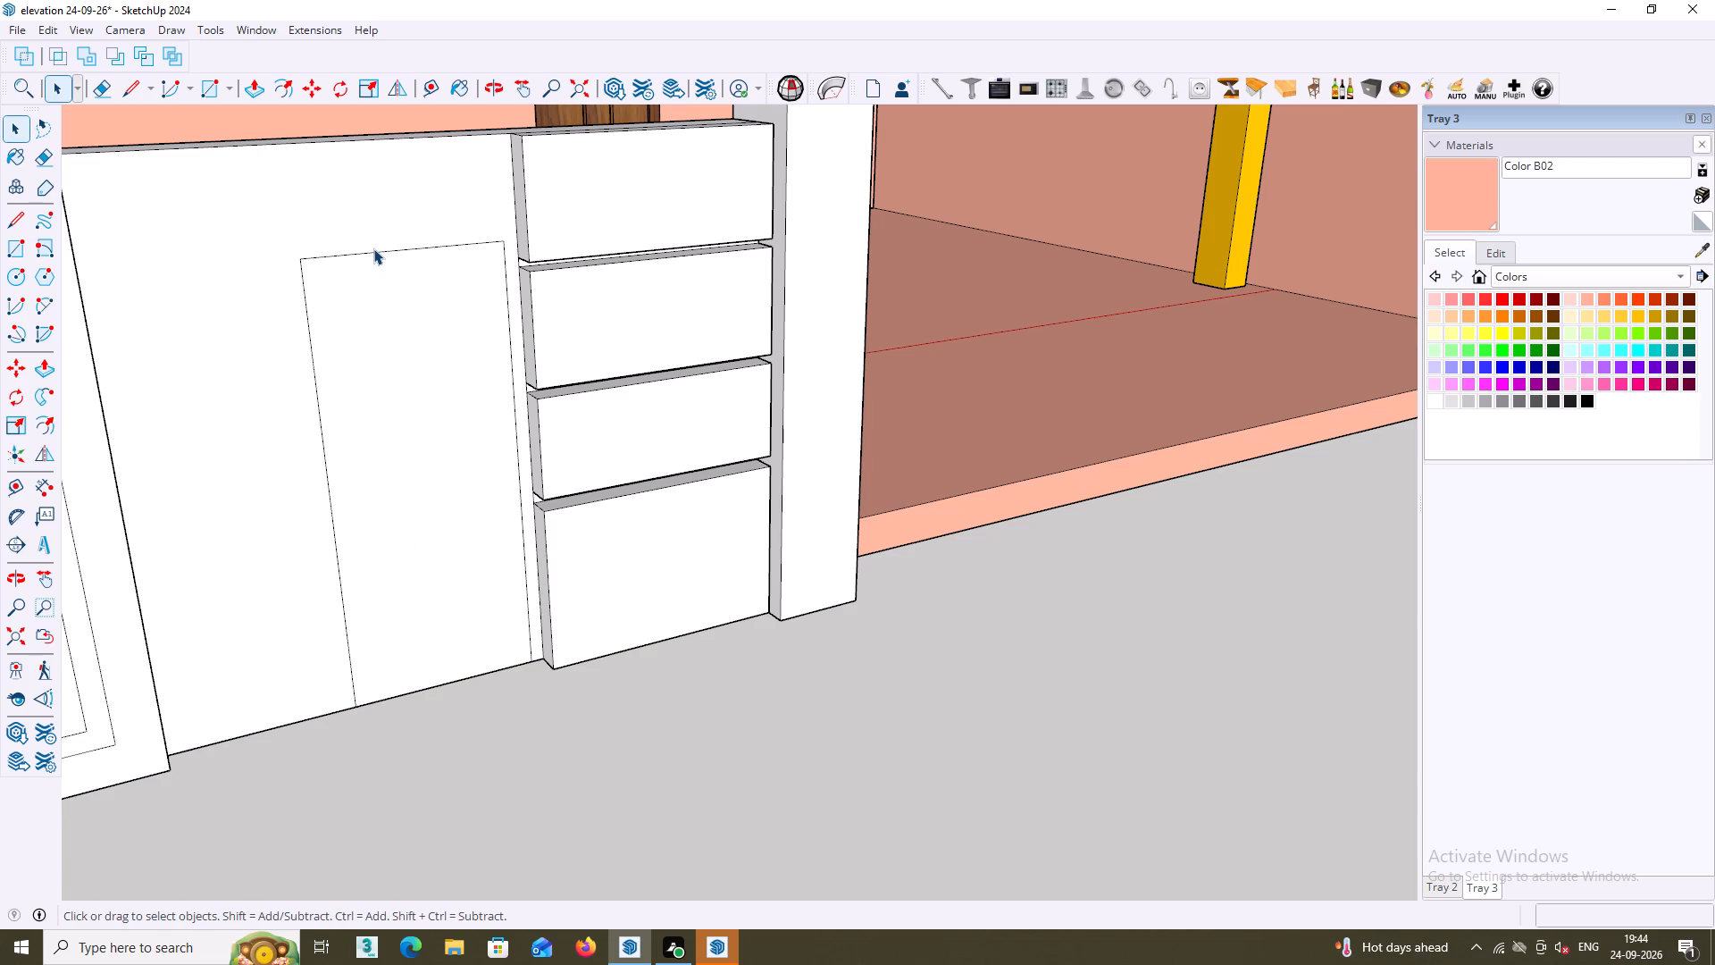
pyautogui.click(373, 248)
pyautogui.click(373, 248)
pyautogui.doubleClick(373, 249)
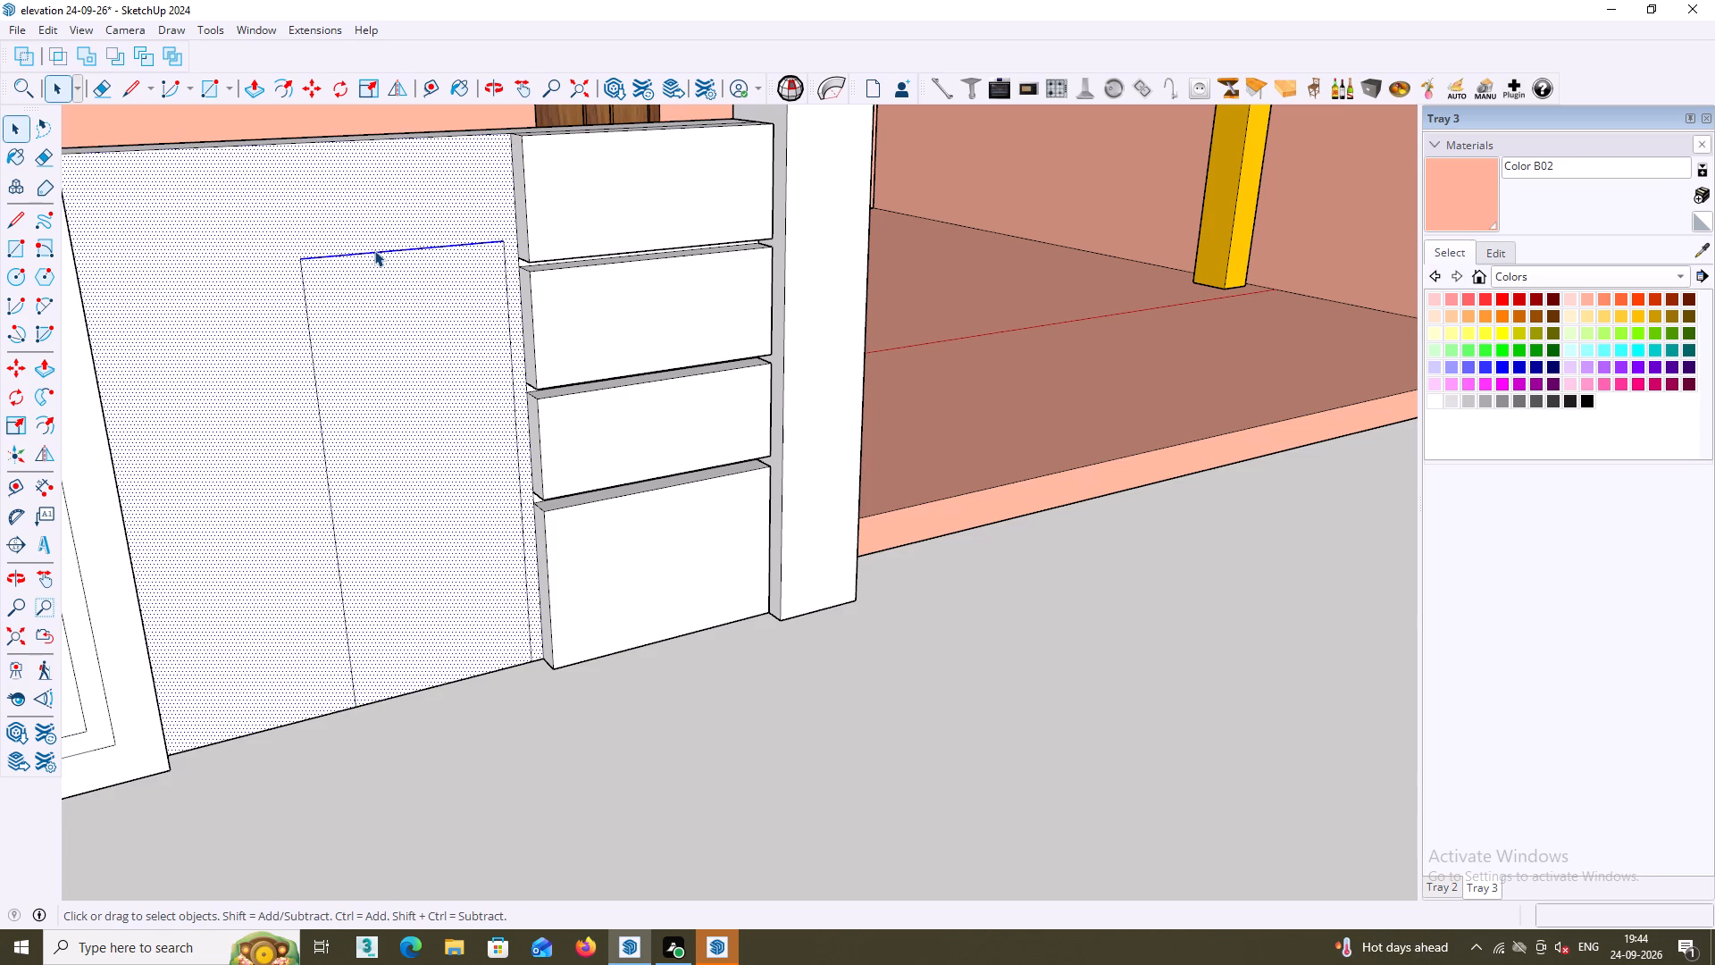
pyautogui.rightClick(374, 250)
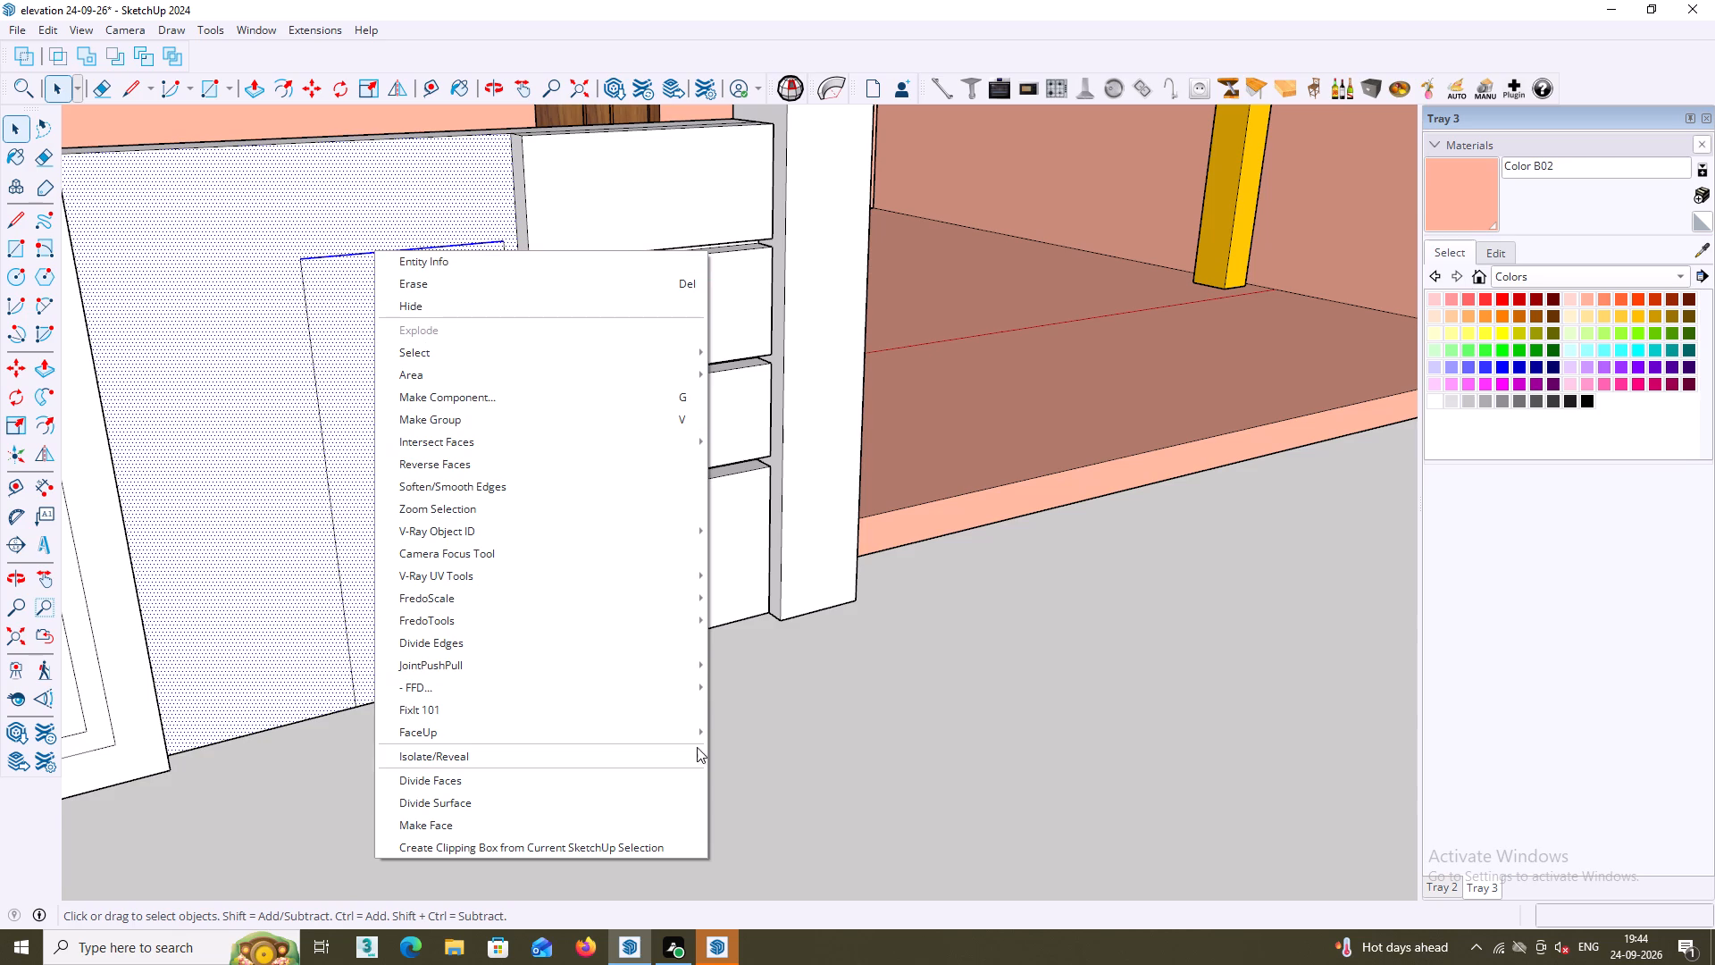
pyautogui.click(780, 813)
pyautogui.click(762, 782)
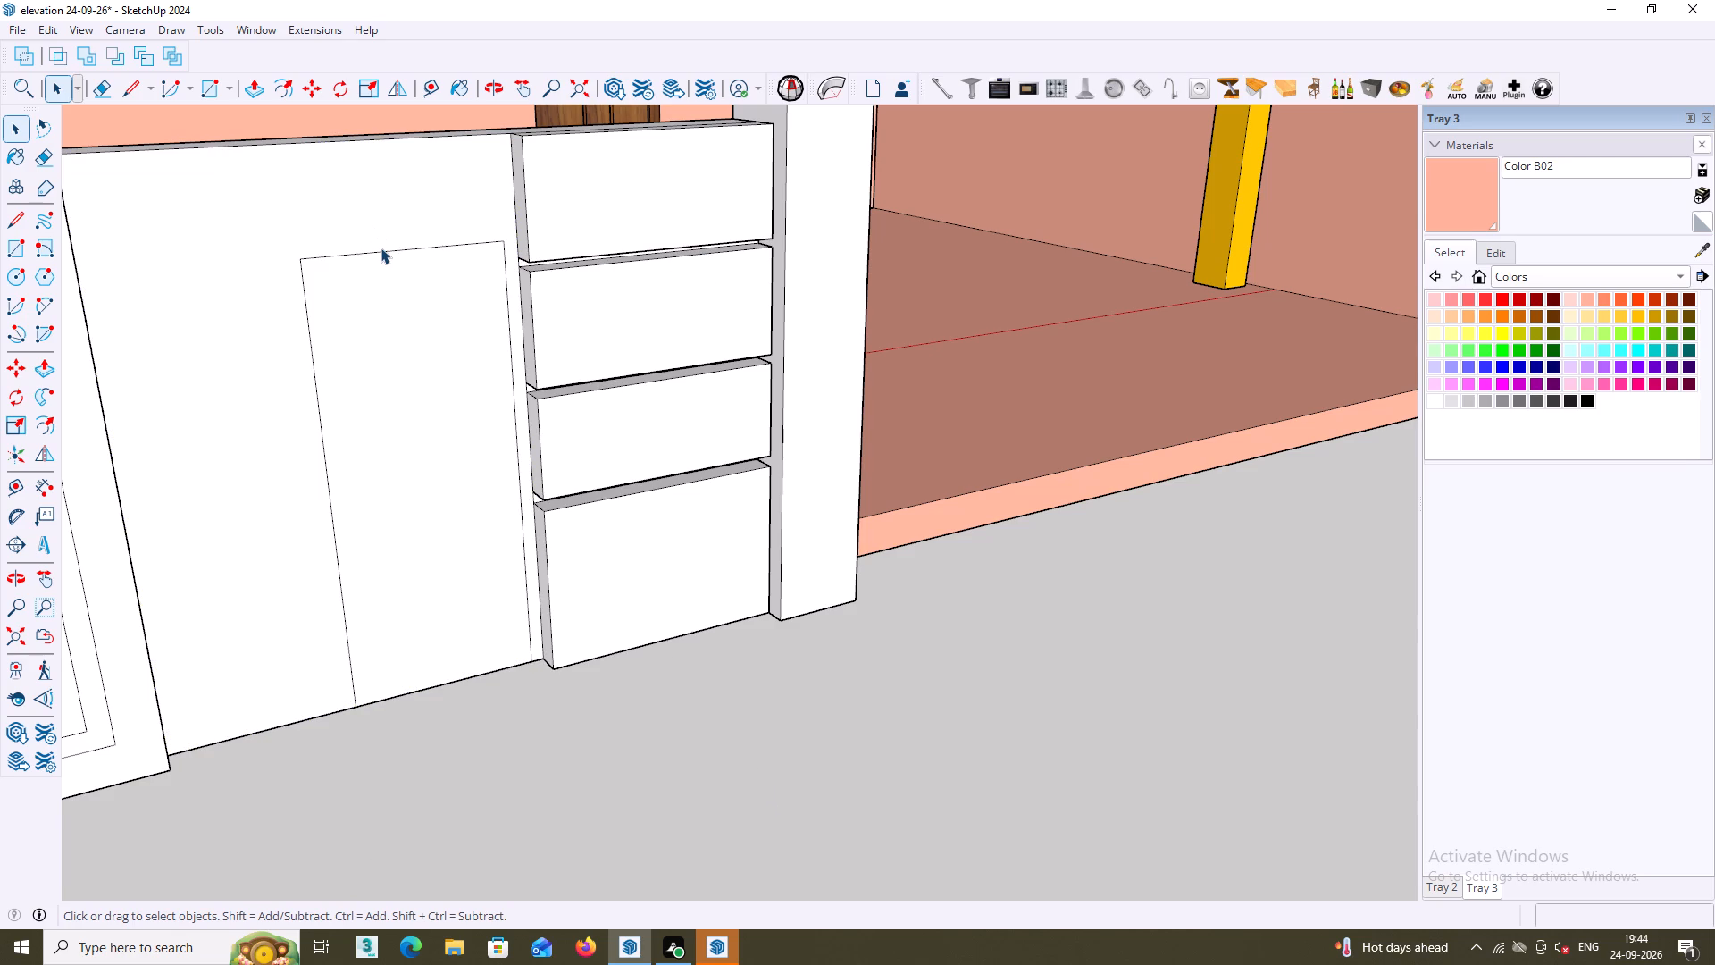
# Divide the top edge of the new wall rectangle into 3 equal segments.
pyautogui.click(381, 248)
pyautogui.click(382, 248)
pyautogui.click(386, 249)
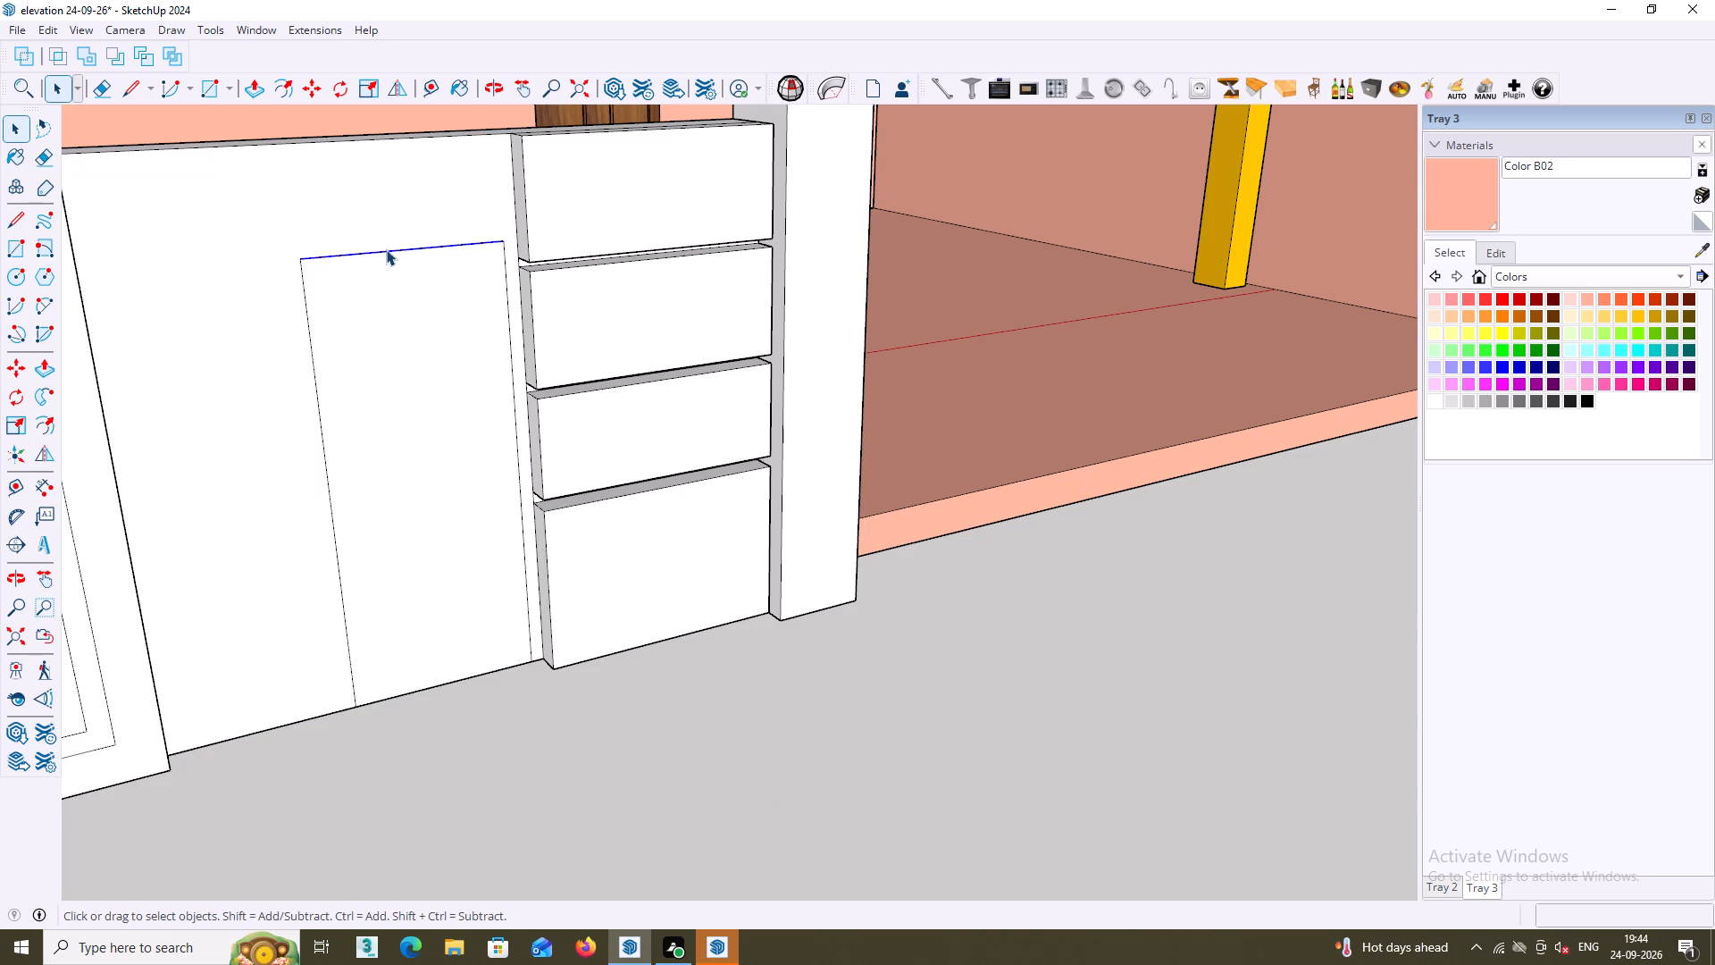
pyautogui.rightClick(386, 249)
pyautogui.click(432, 423)
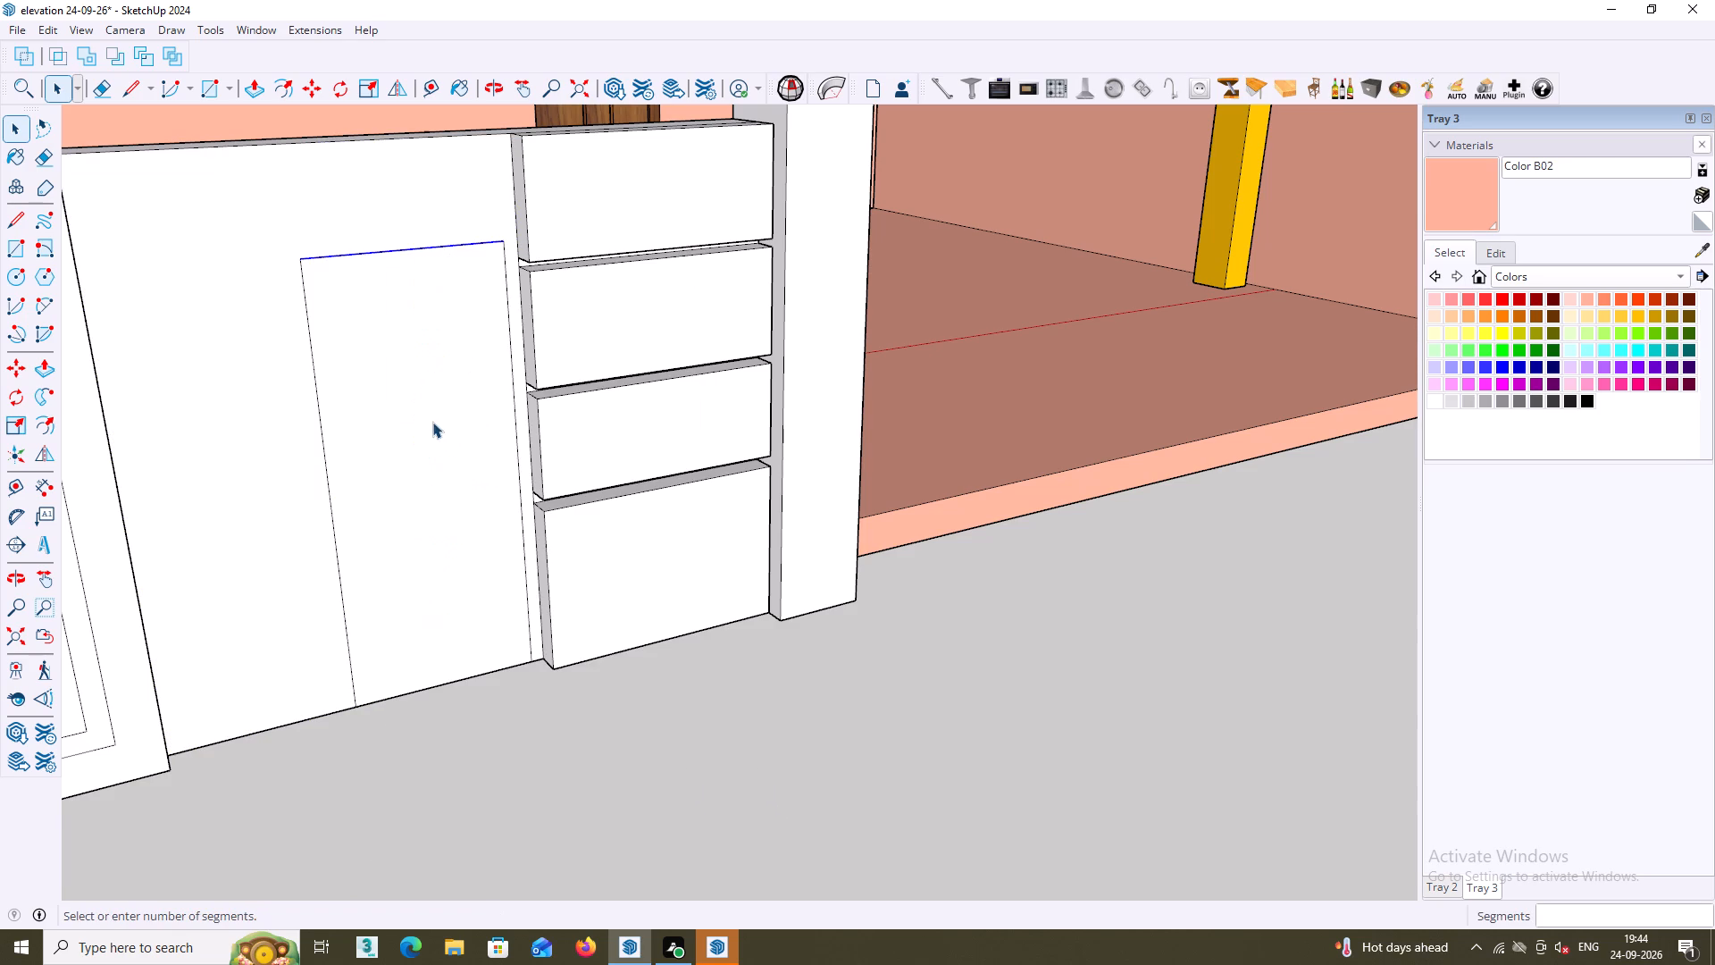
pyautogui.click(394, 382)
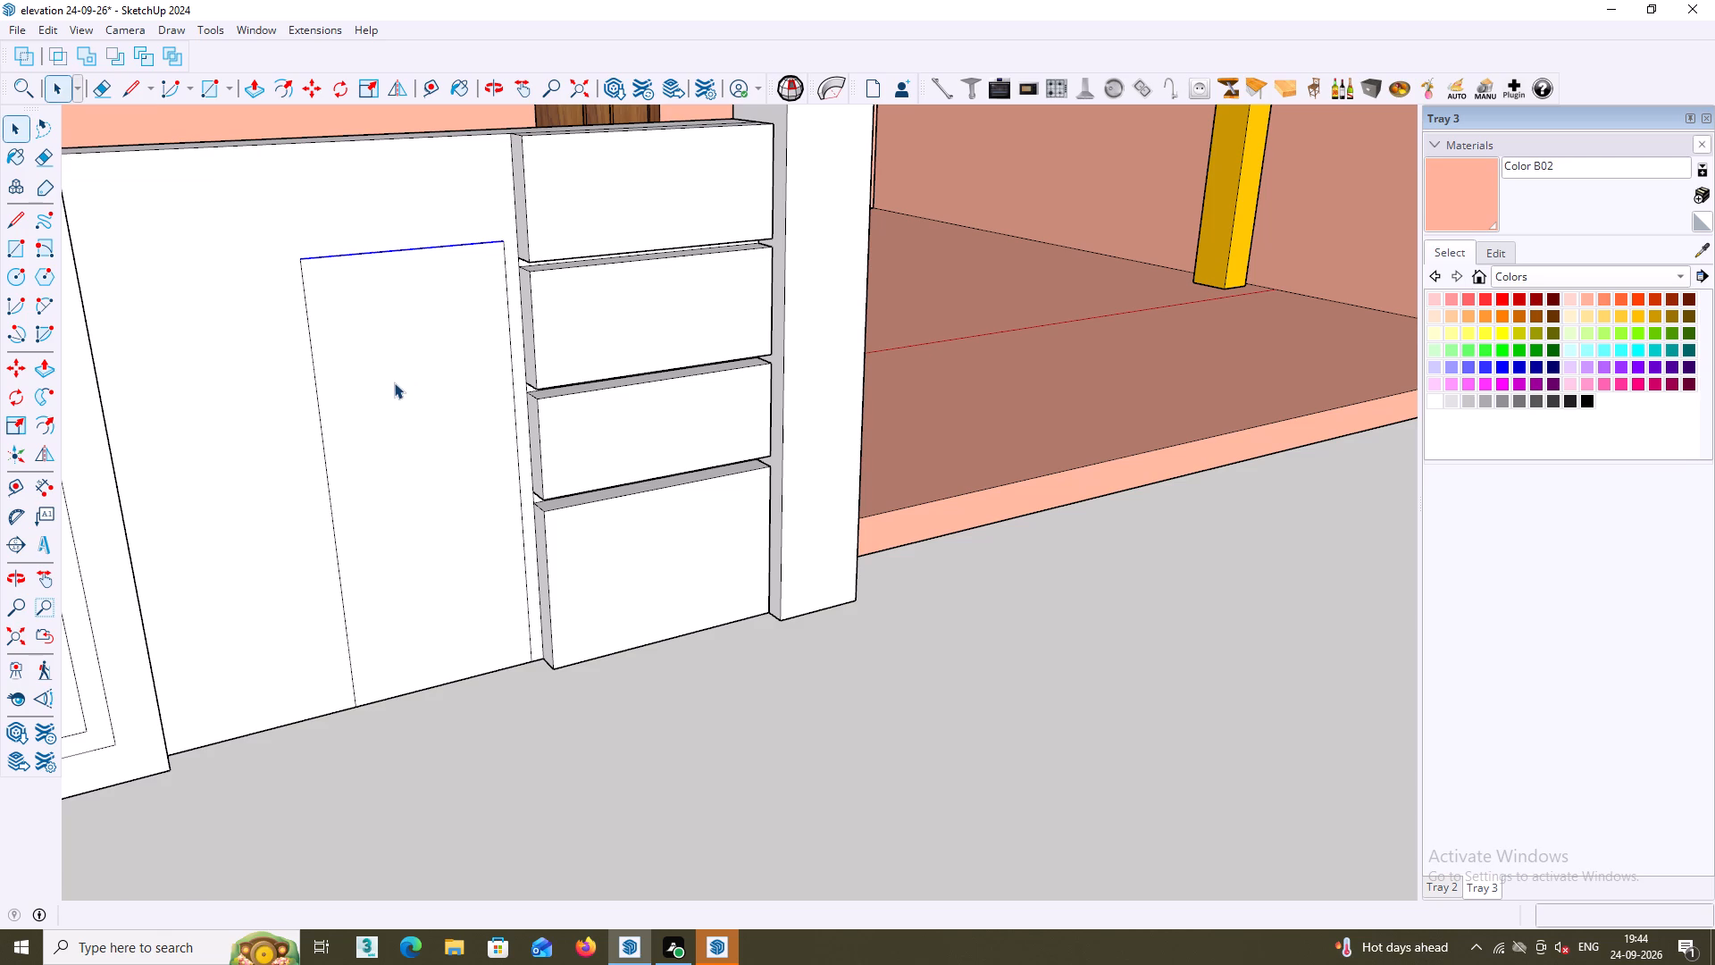
# Draw two vertical lines from the top edge's division points down to the wall's bottom edge, splitting the rectangle into three strips.
pyautogui.press('l')
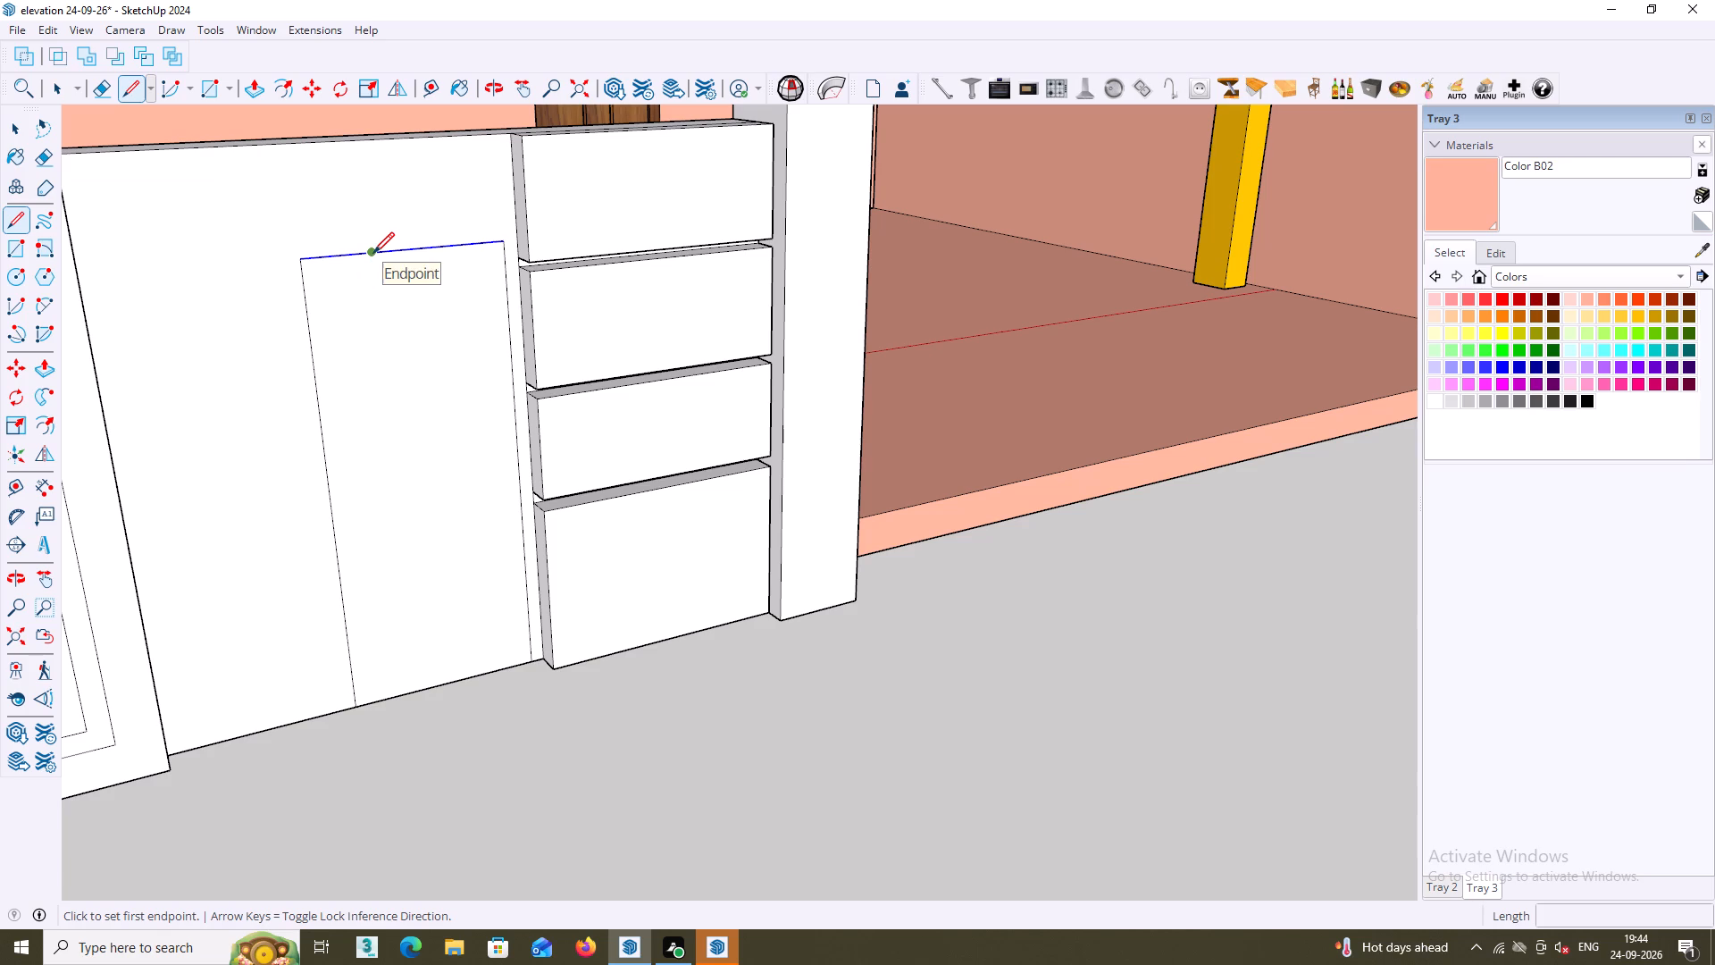
pyautogui.click(373, 253)
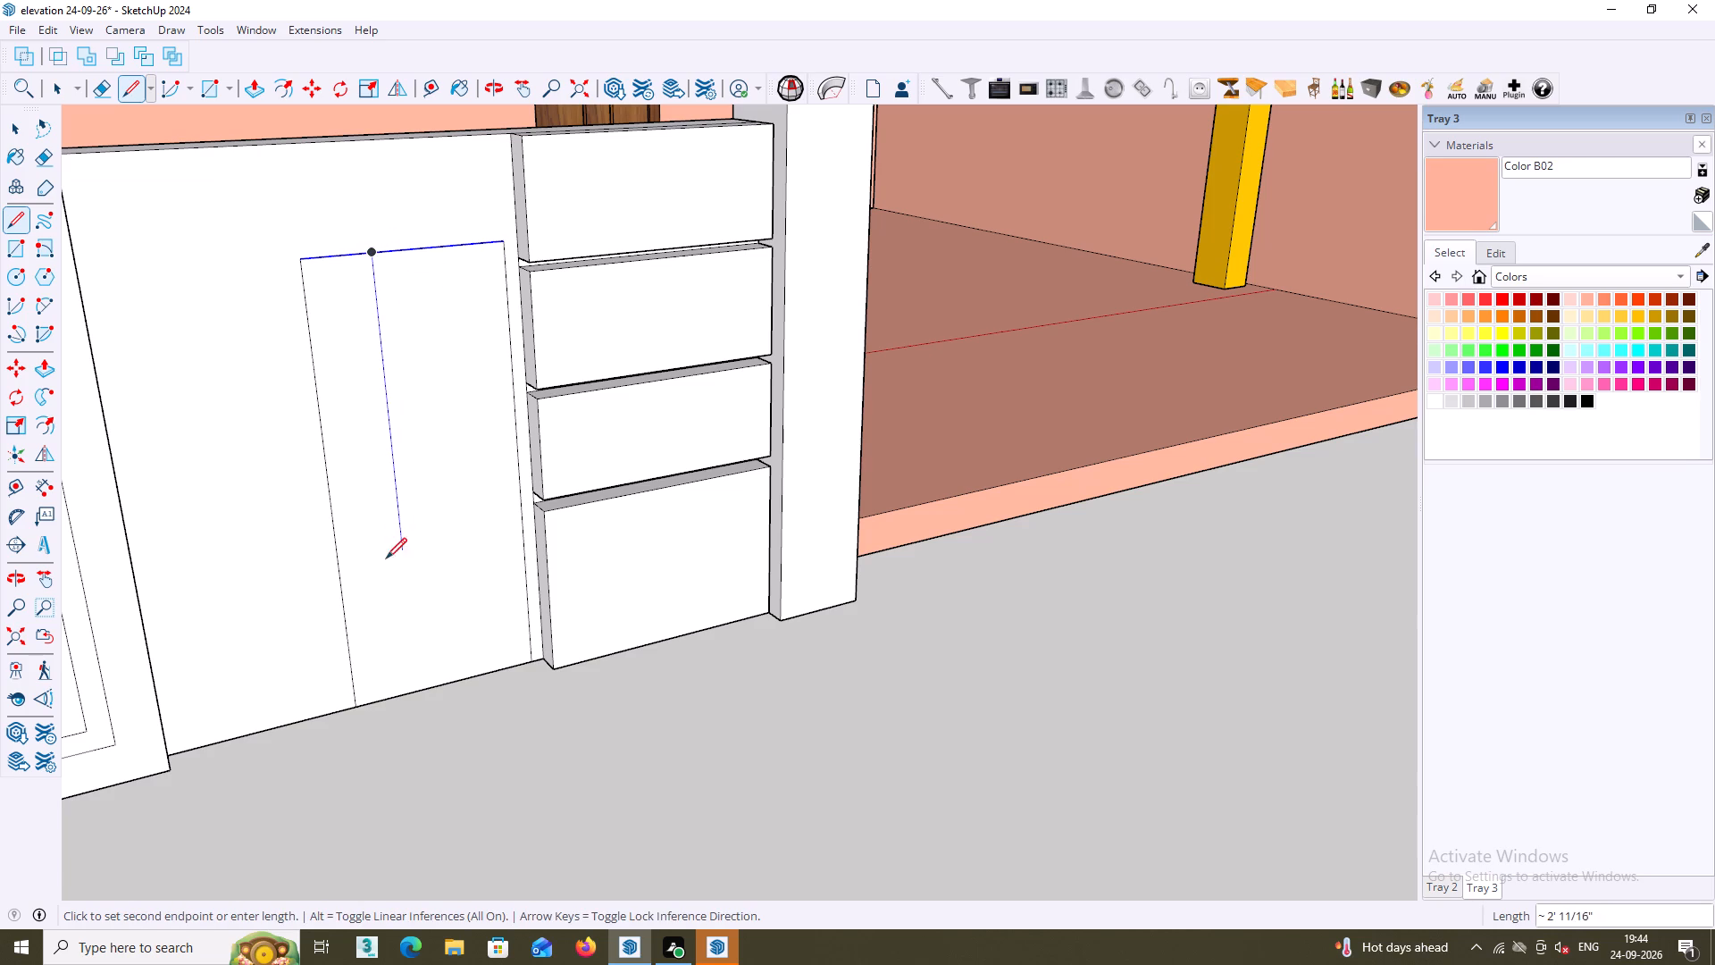
pyautogui.doubleClick(416, 690)
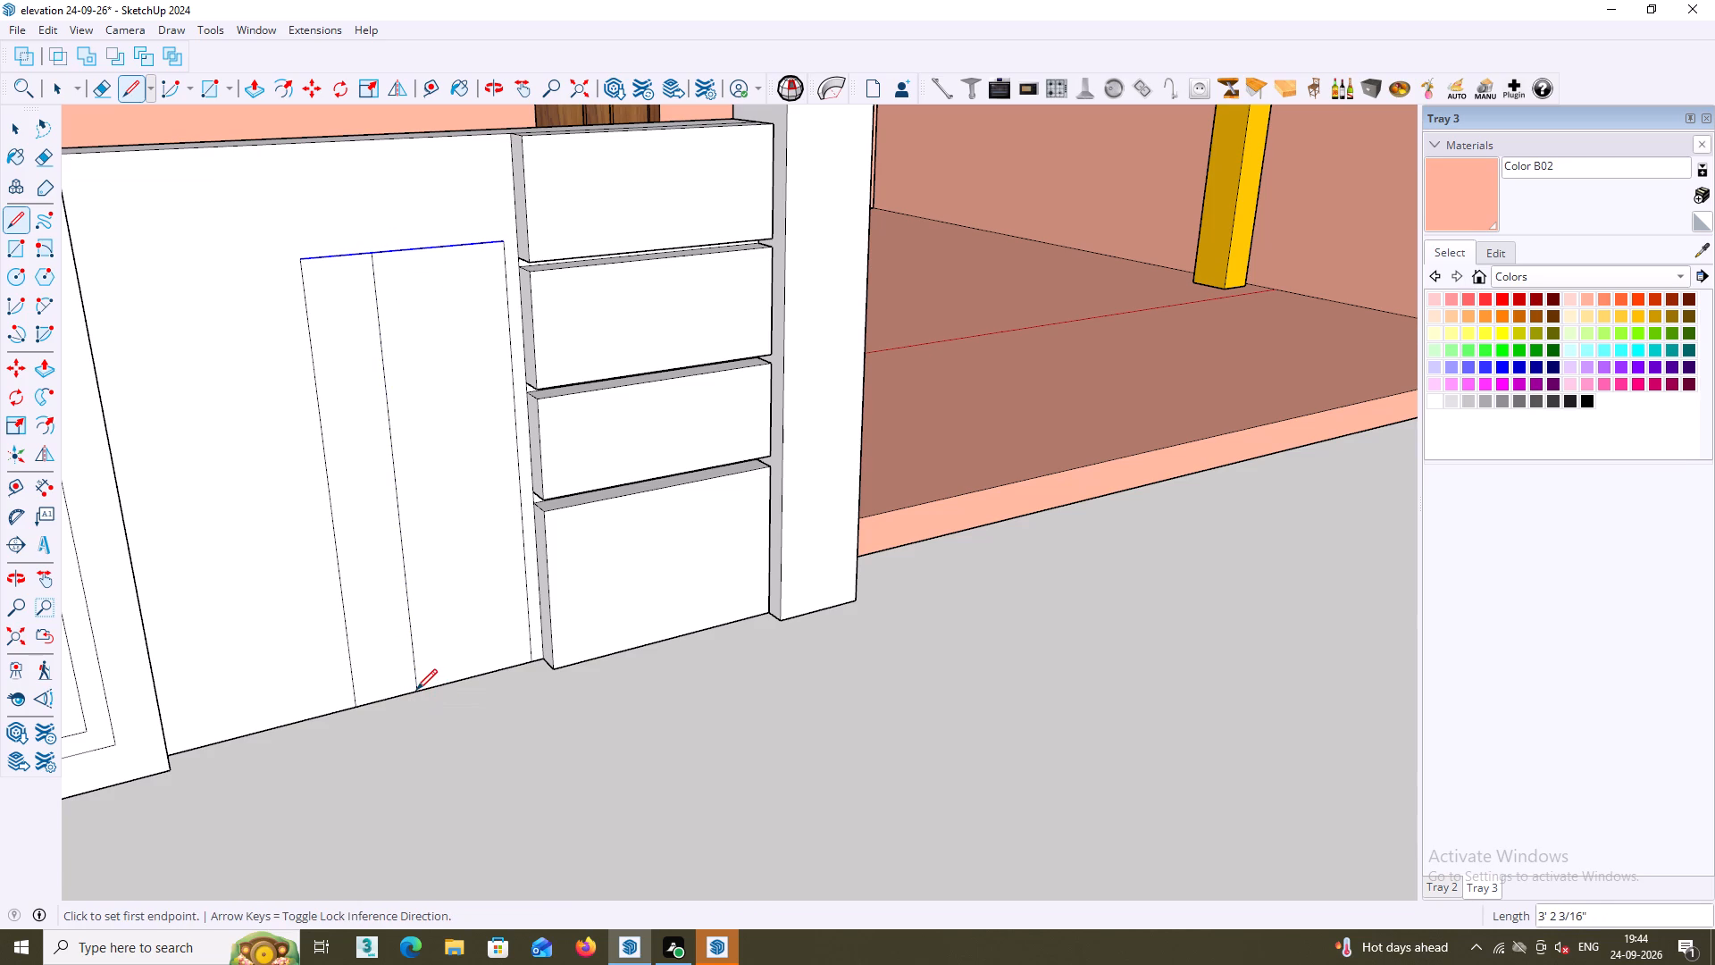
pyautogui.click(442, 246)
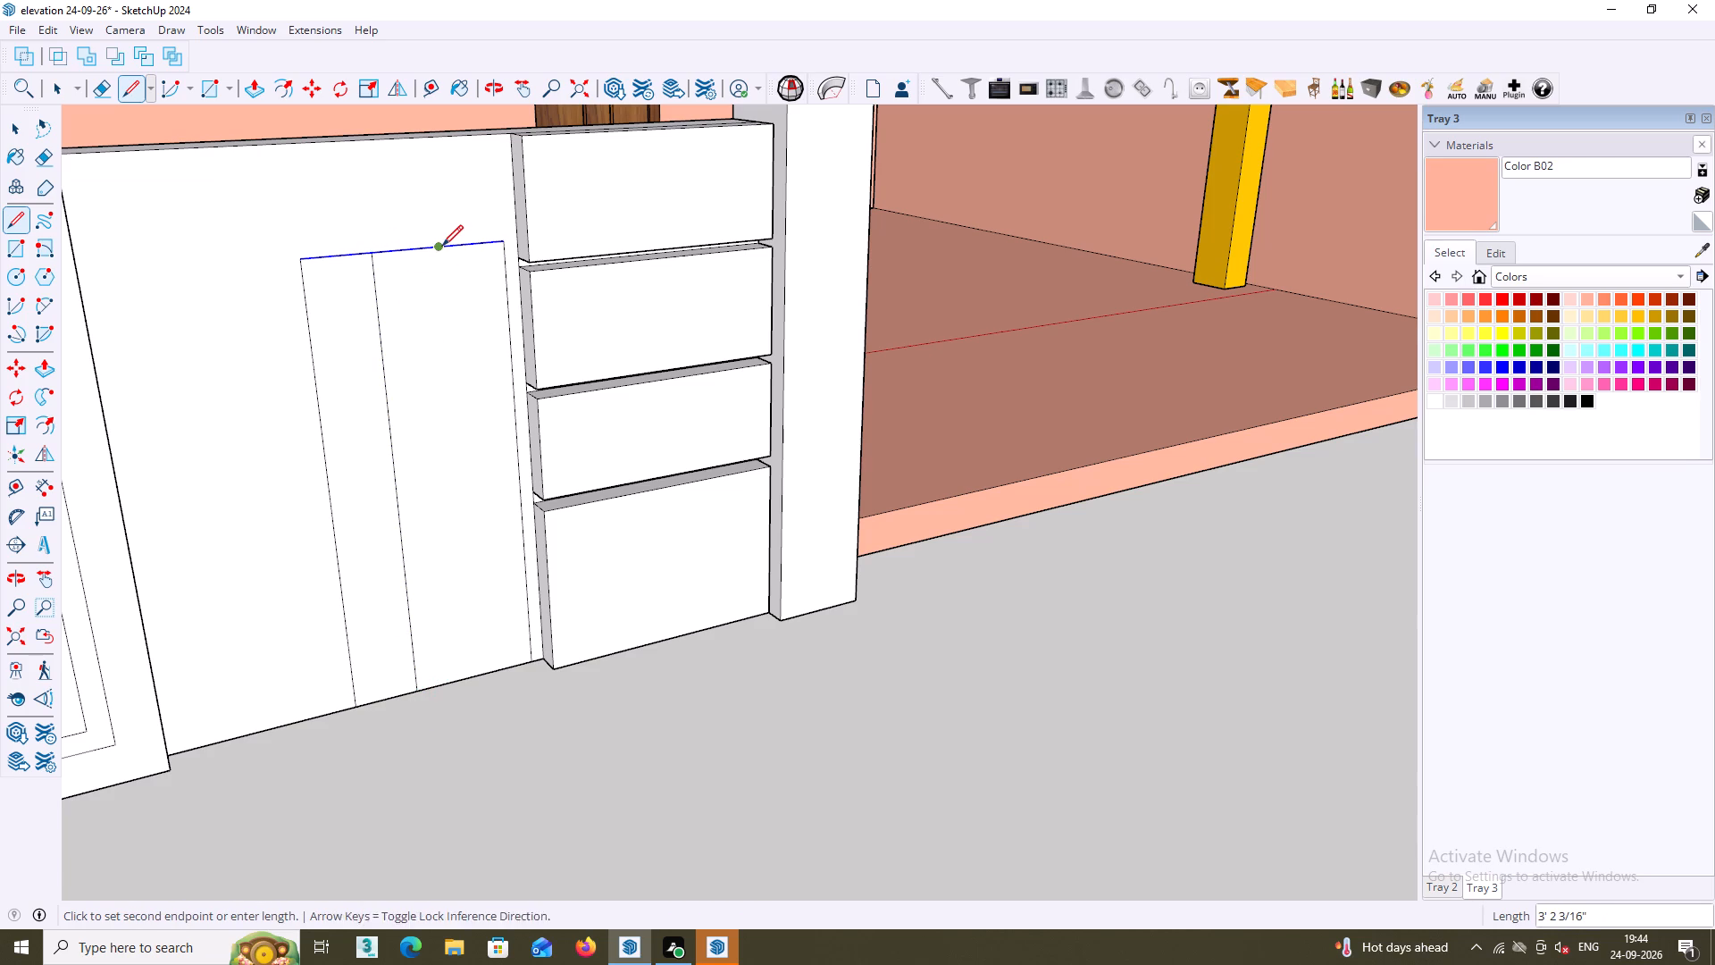
pyautogui.doubleClick(476, 675)
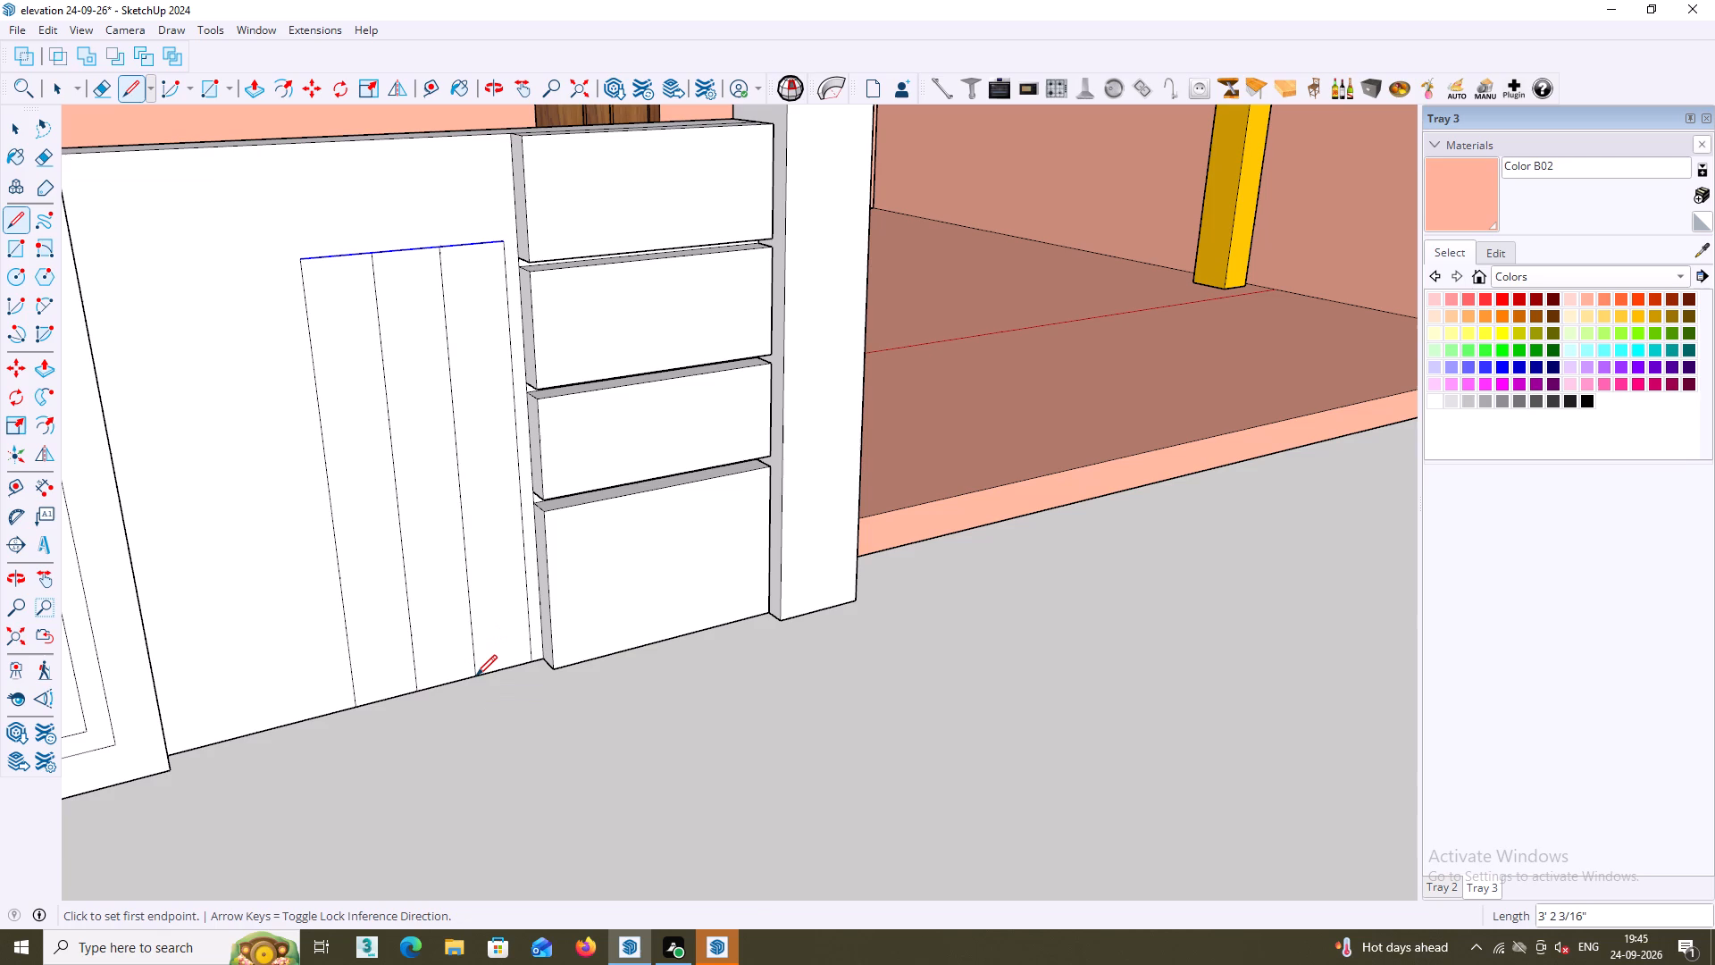
pyautogui.press('space')
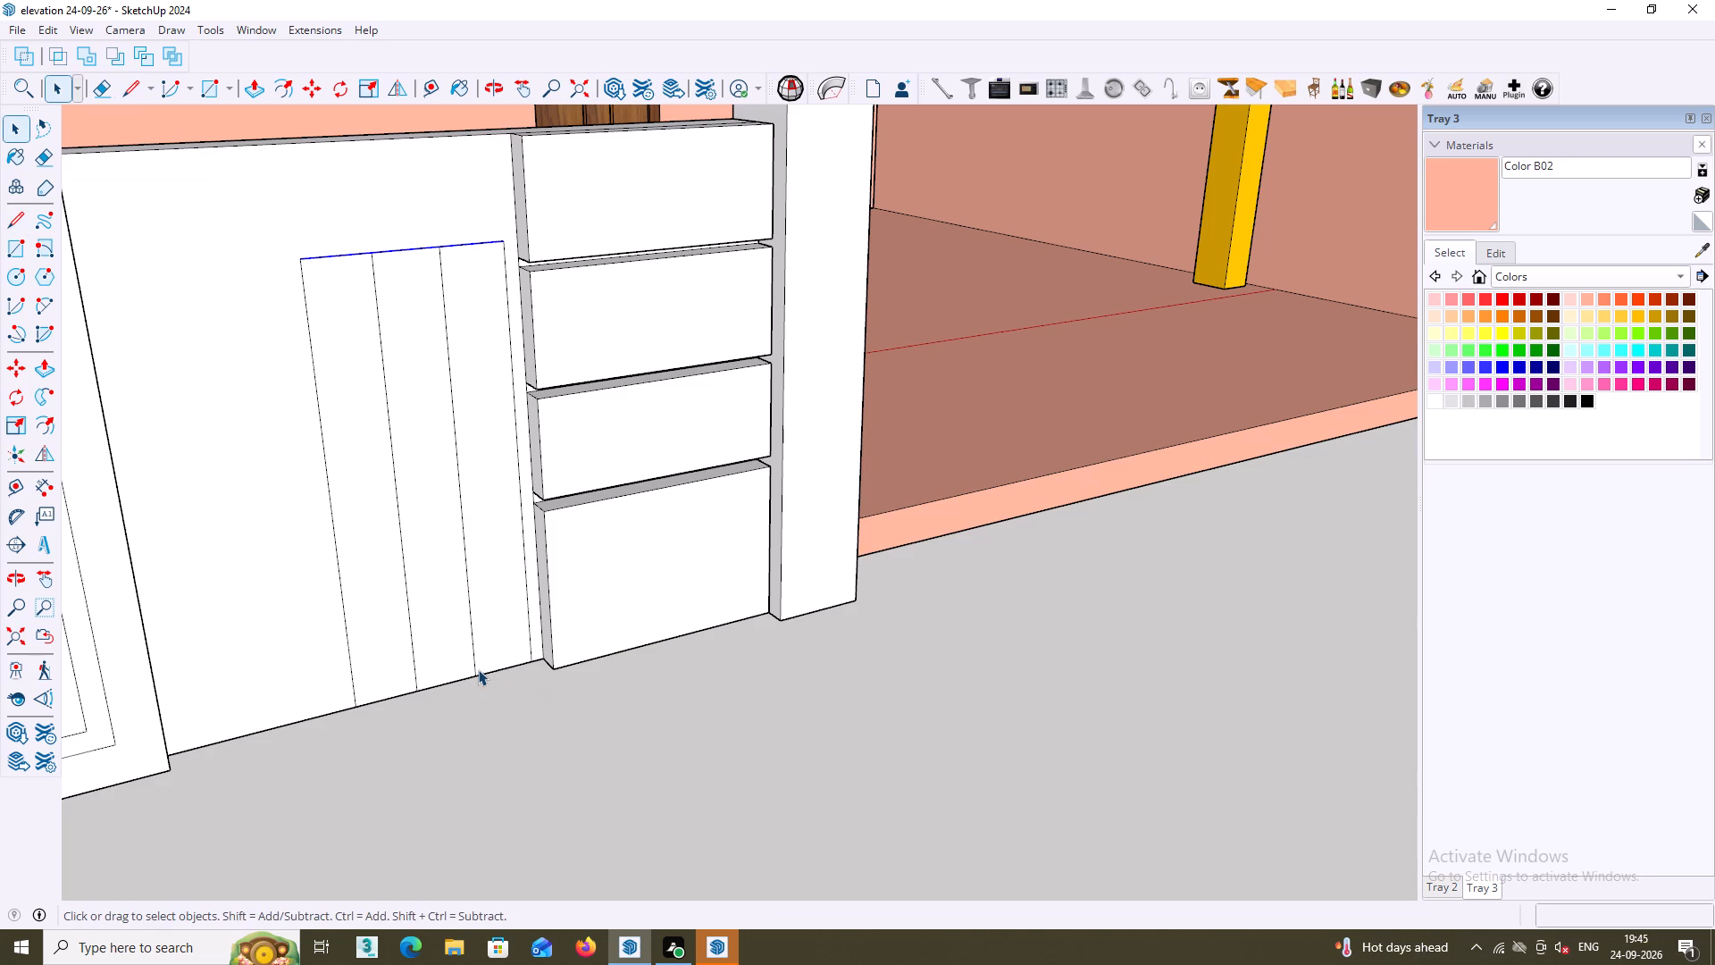
# Pull the three strips of the divided wall rectangle out to the same depth as the front of the grooved block.
pyautogui.press('p')
pyautogui.click(381, 541)
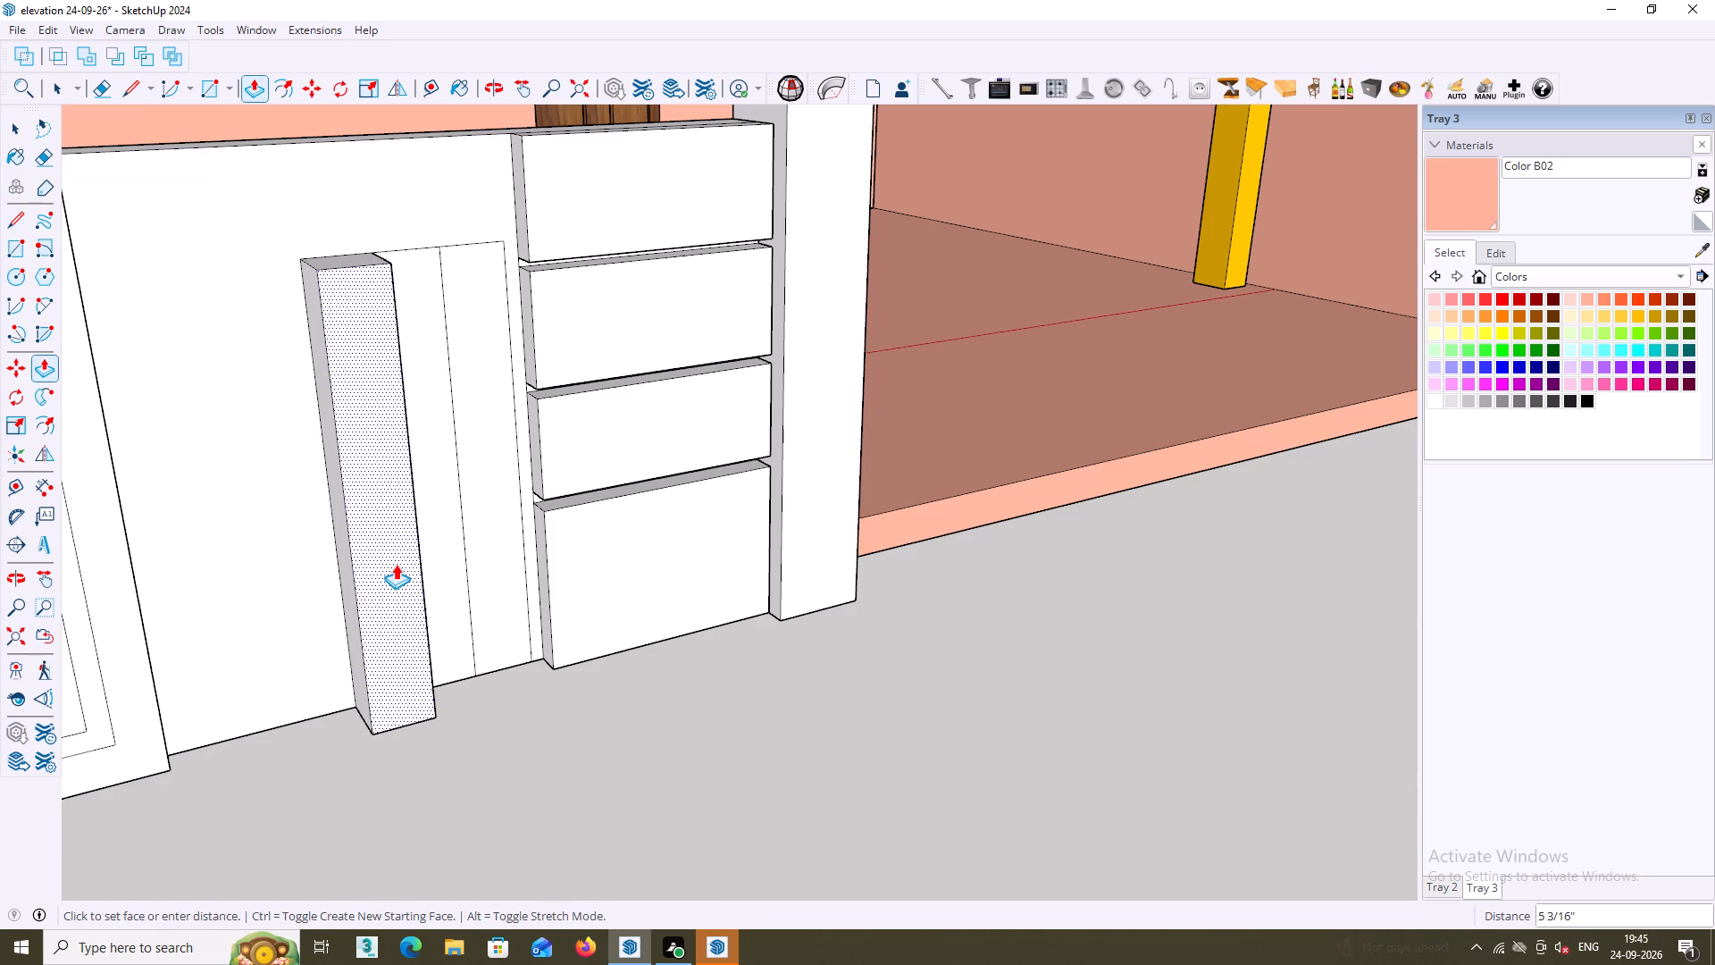
pyautogui.click(547, 508)
pyautogui.doubleClick(440, 491)
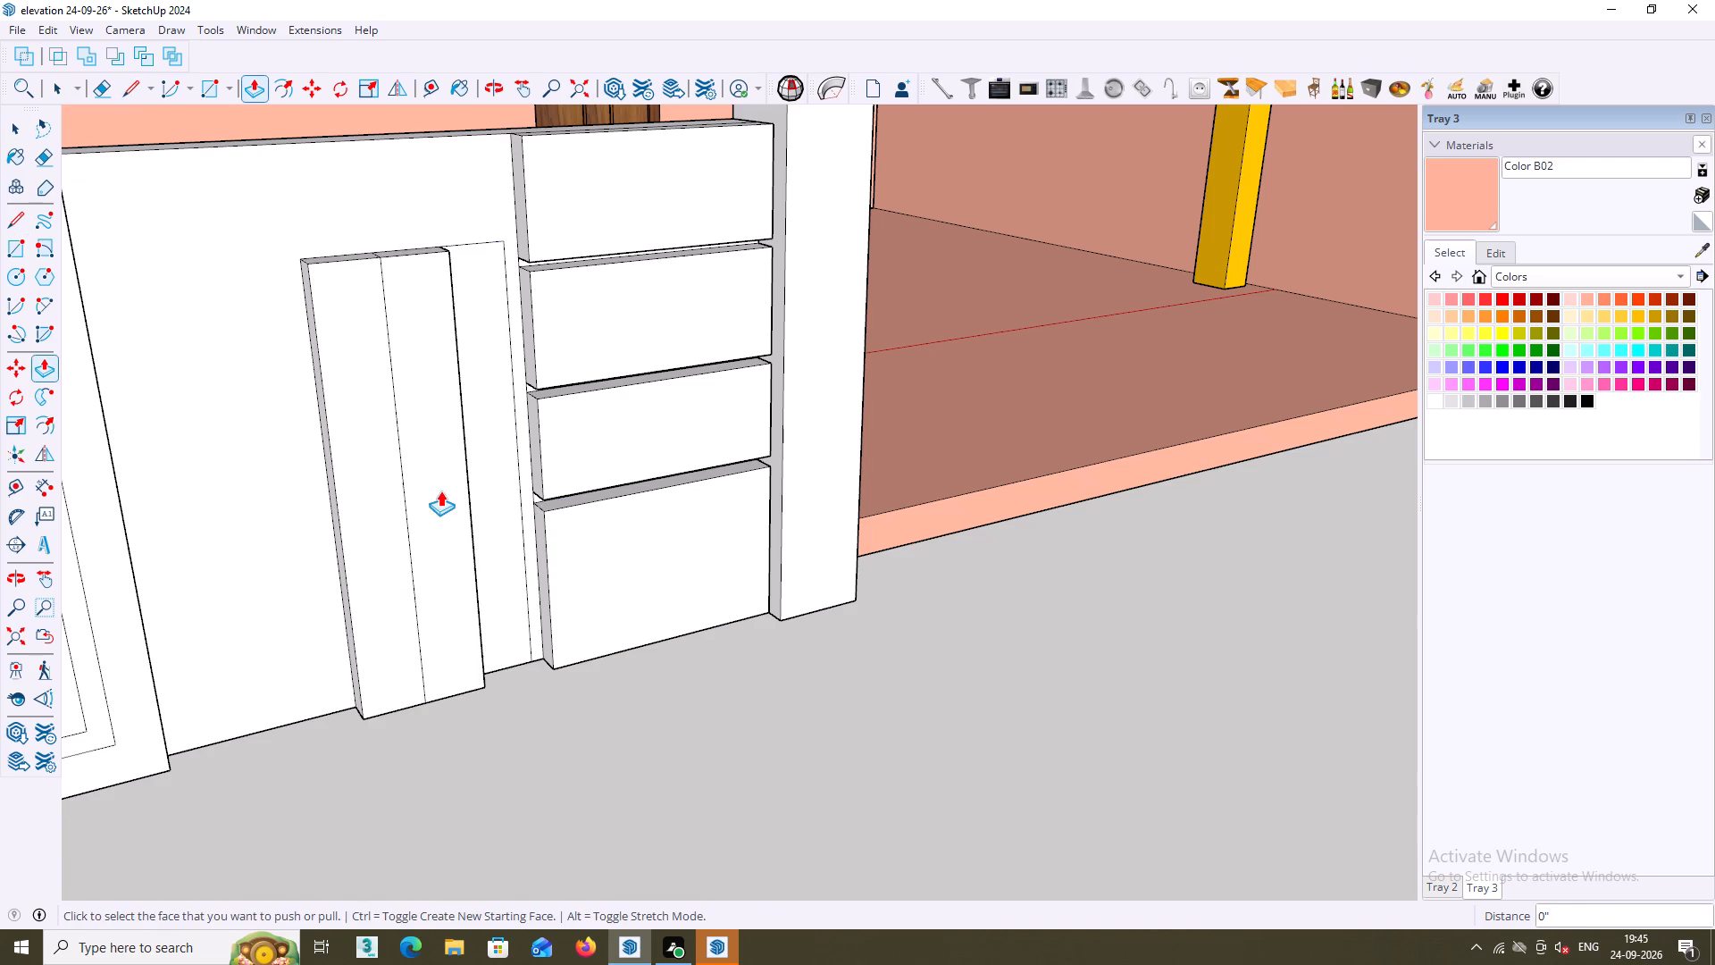
pyautogui.doubleClick(500, 482)
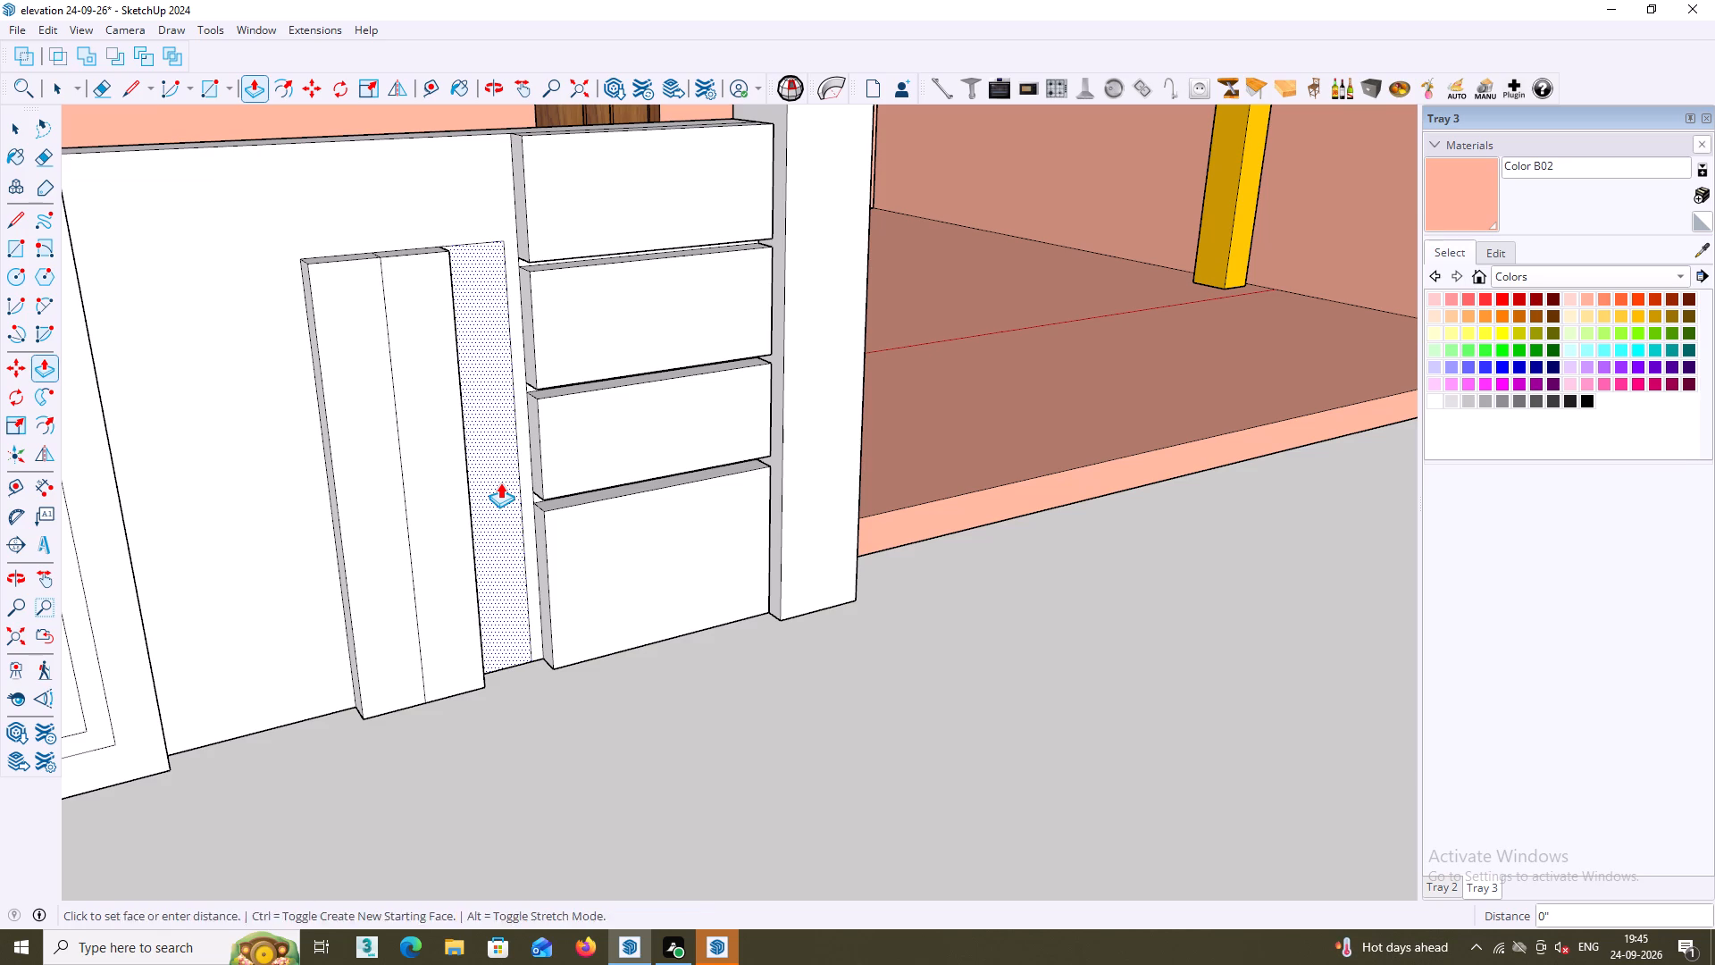
pyautogui.scroll(-5, 504, 525)
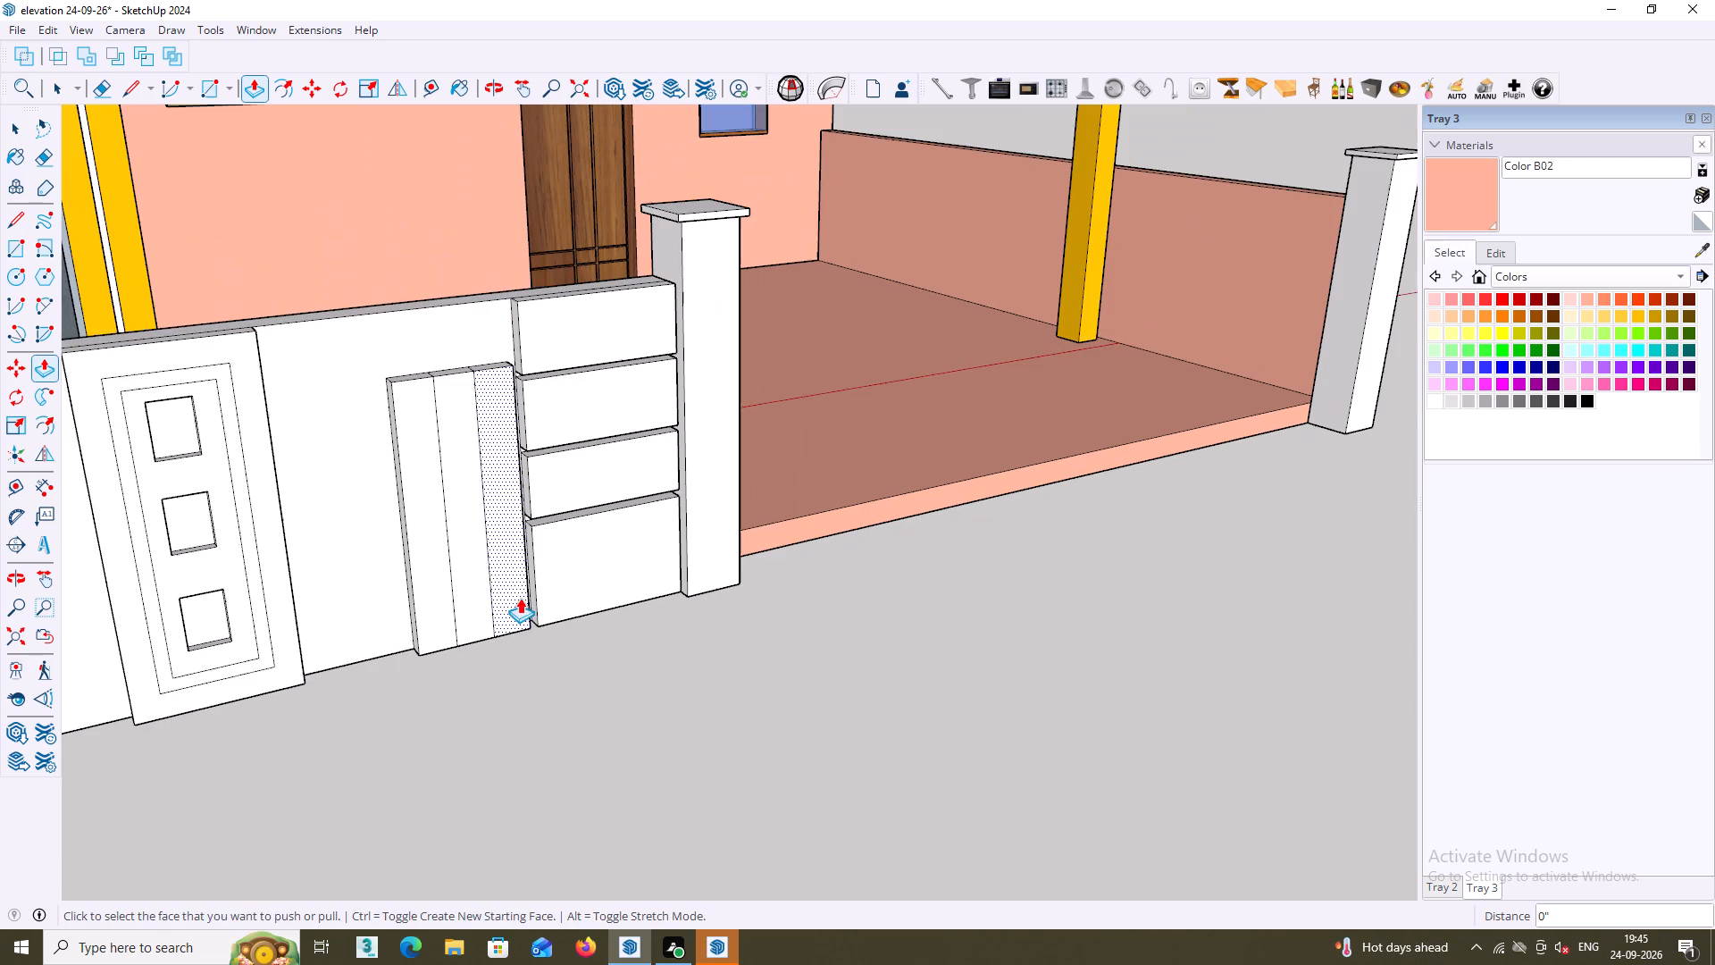
pyautogui.press('space')
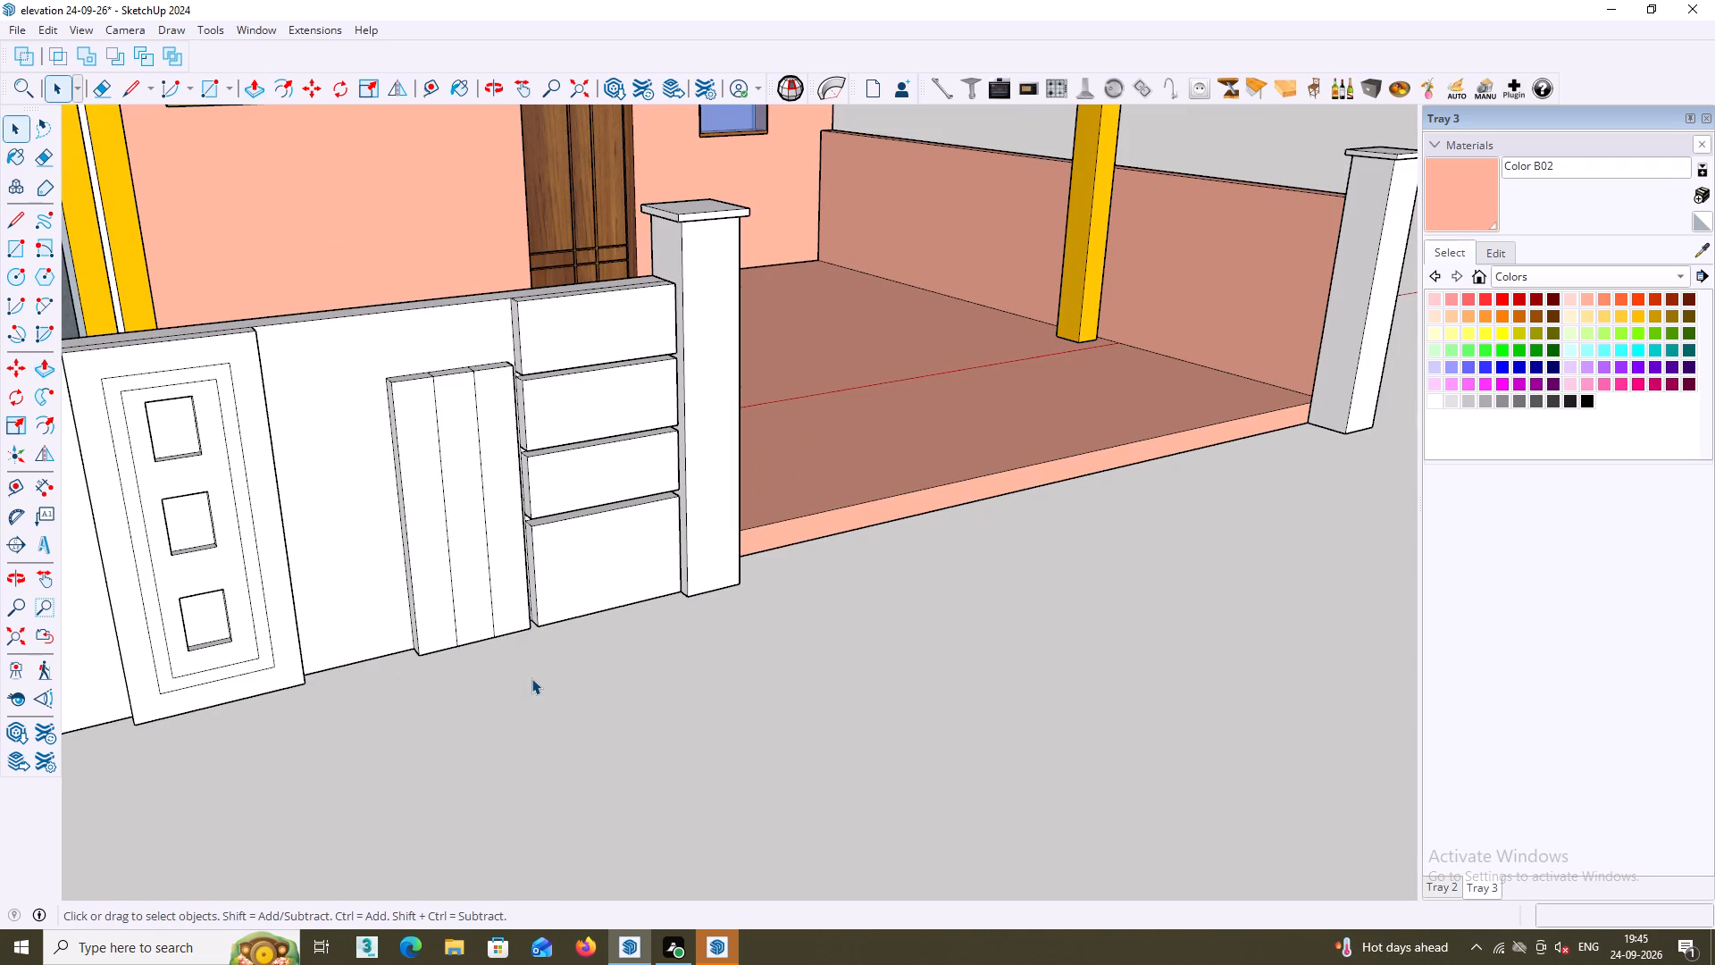
# Draw a separate narrow rectangle about 4 3/4" wide and 3' 2 1/8" high from the wall's bottom edge, between the strips and the recessed-square panel.
pyautogui.moveTo(543, 683); pyautogui.dragTo(535, 668, button='middle')
pyautogui.press('r')
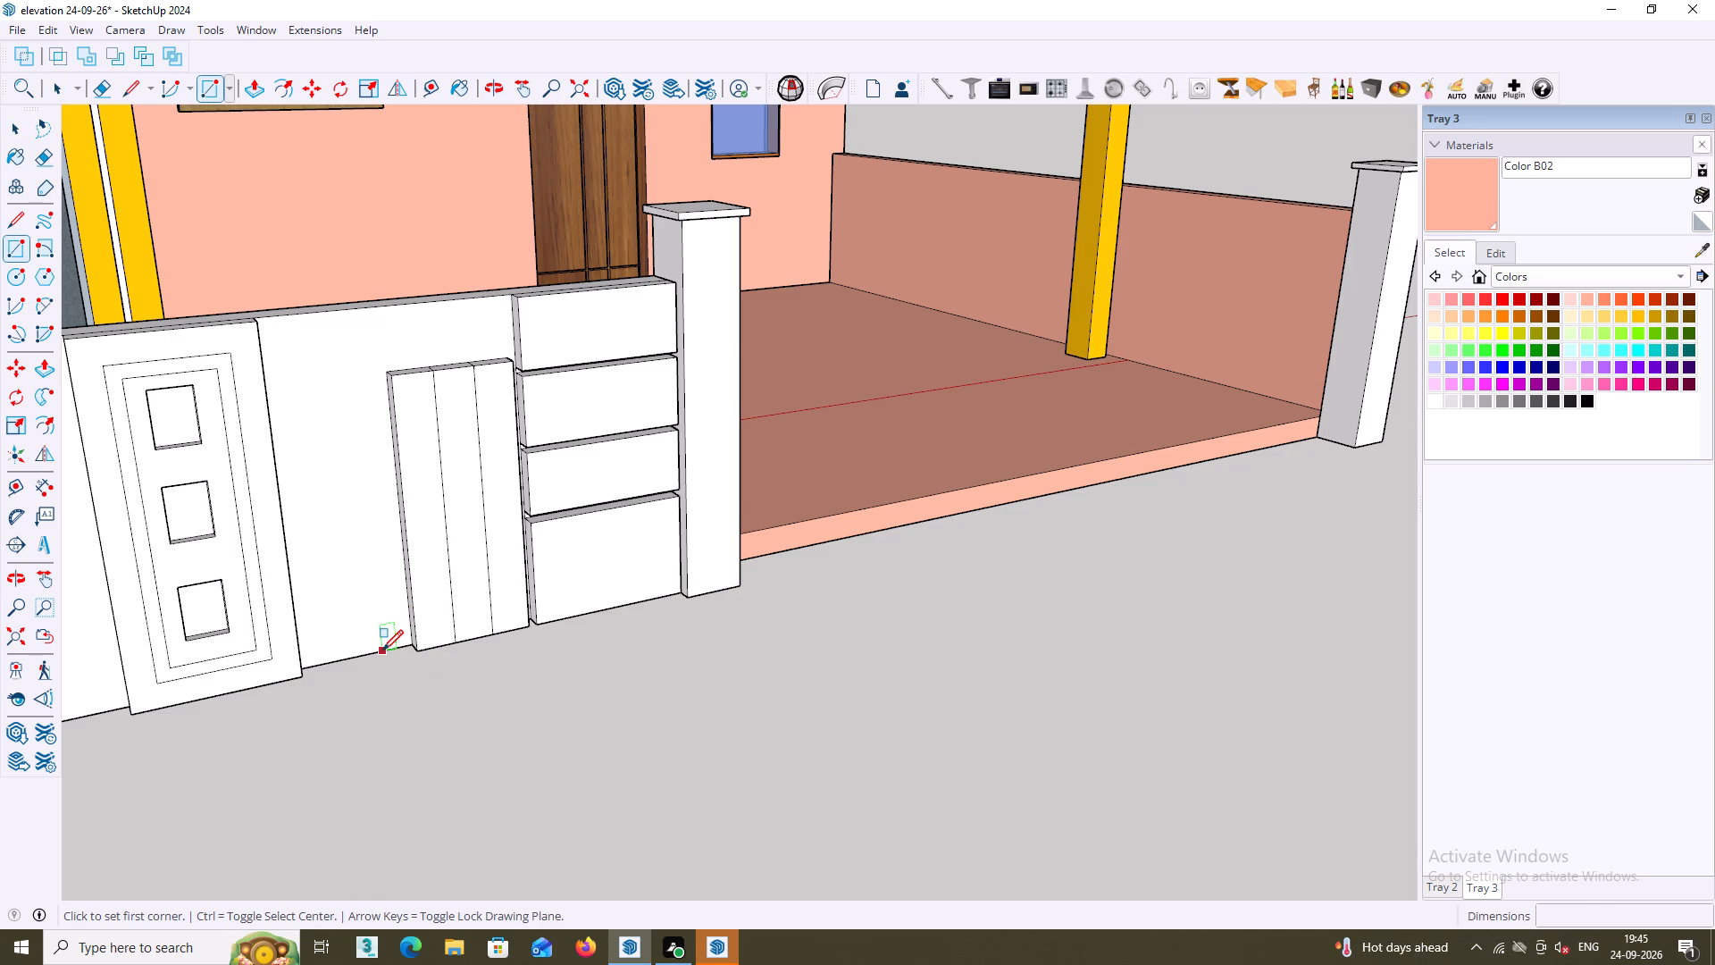
pyautogui.click(387, 650)
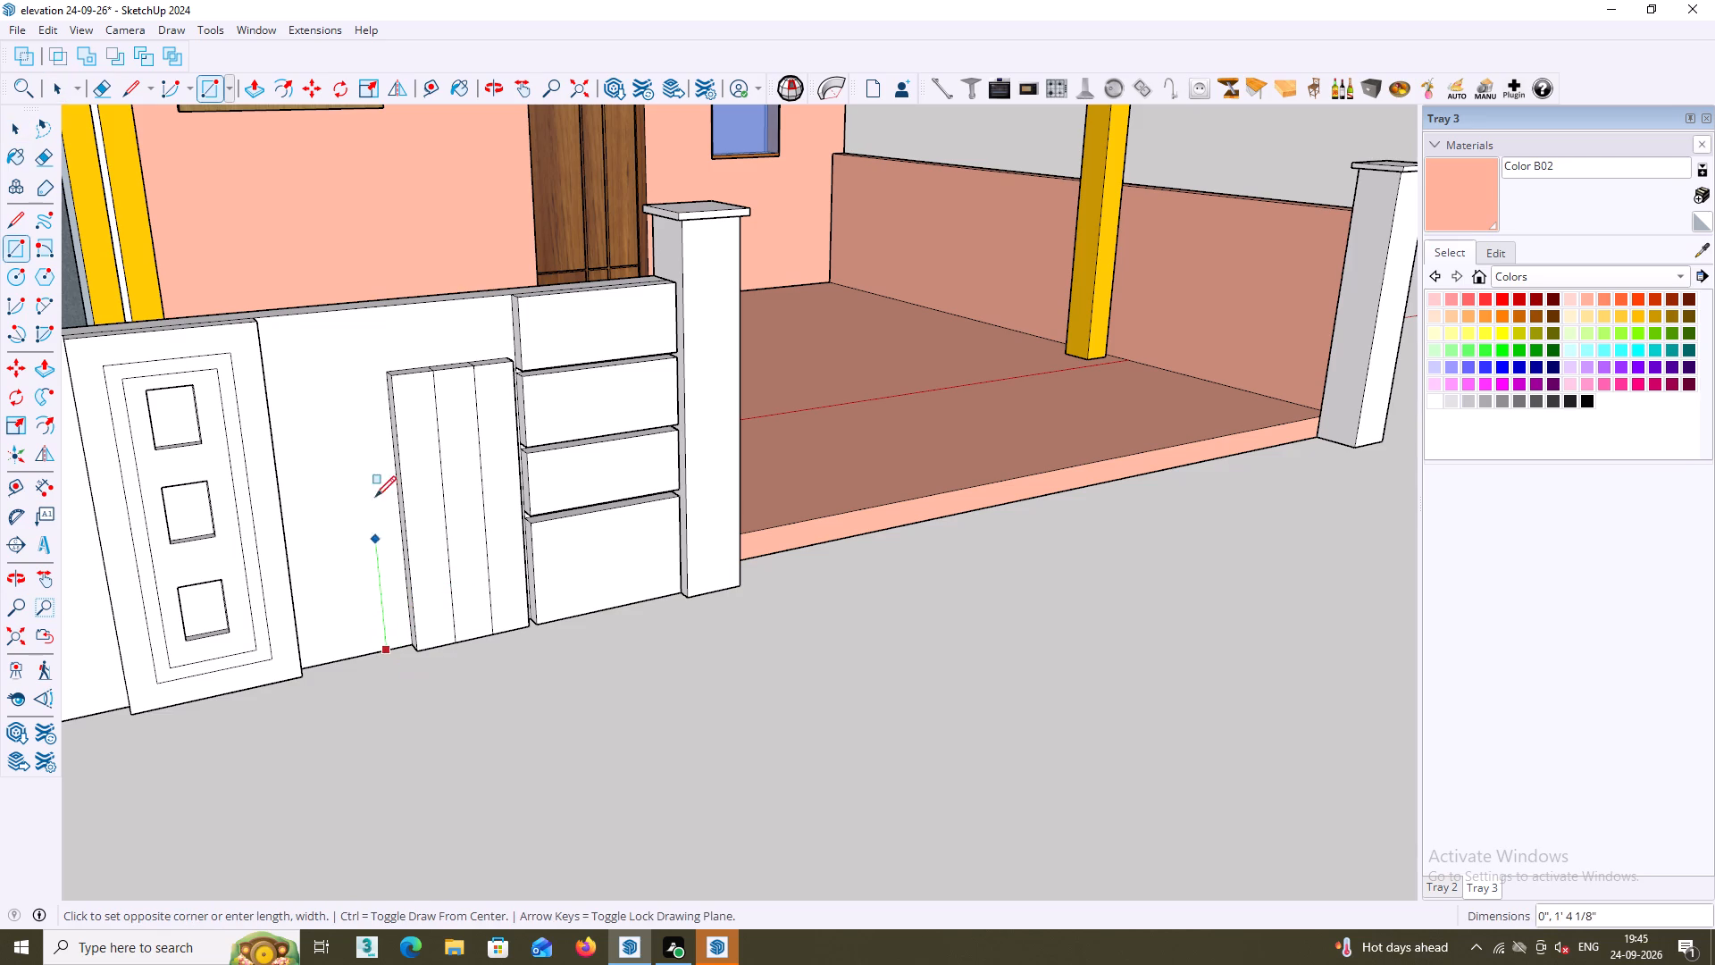
pyautogui.click(320, 380)
# Pull the narrow rectangle out 2 3/8", level with the front of the three raised strips.
pyautogui.press('p')
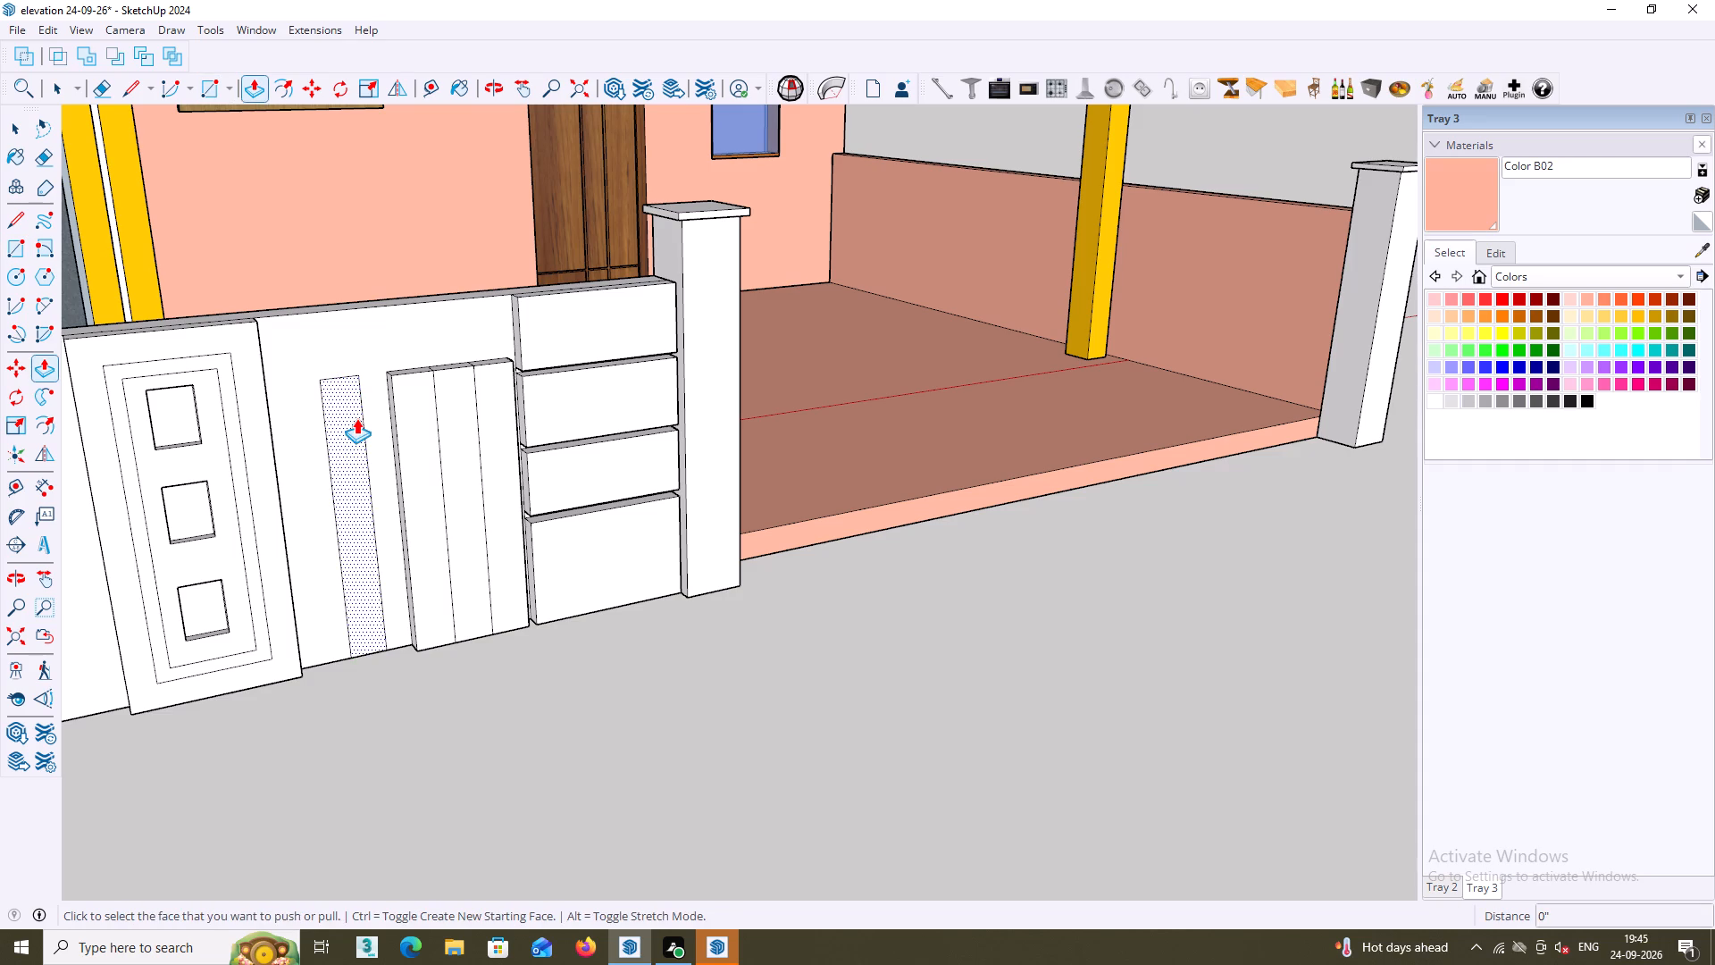
pyautogui.click(356, 418)
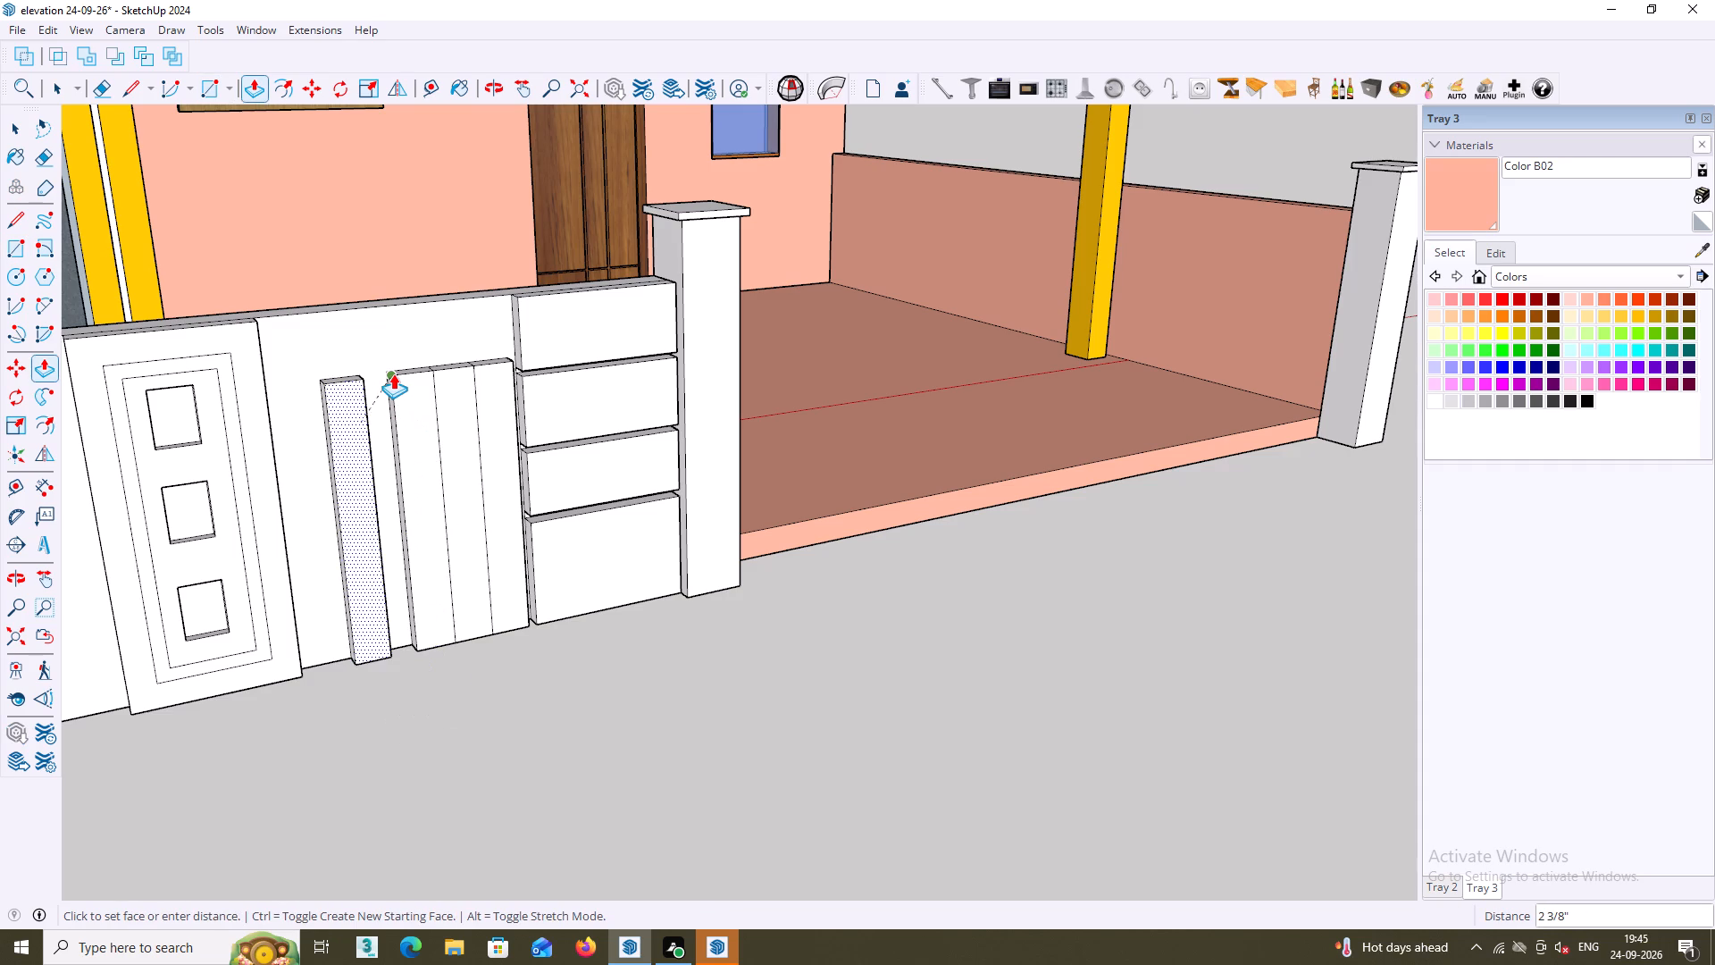
pyautogui.click(393, 373)
pyautogui.press('space')
# Paint the front faces of the two outer strips with yellow Color D05 sampled from the porch post, skipping the middle strip.
pyautogui.scroll(-2, 489, 699)
pyautogui.moveTo(489, 700); pyautogui.dragTo(510, 700, button='middle')
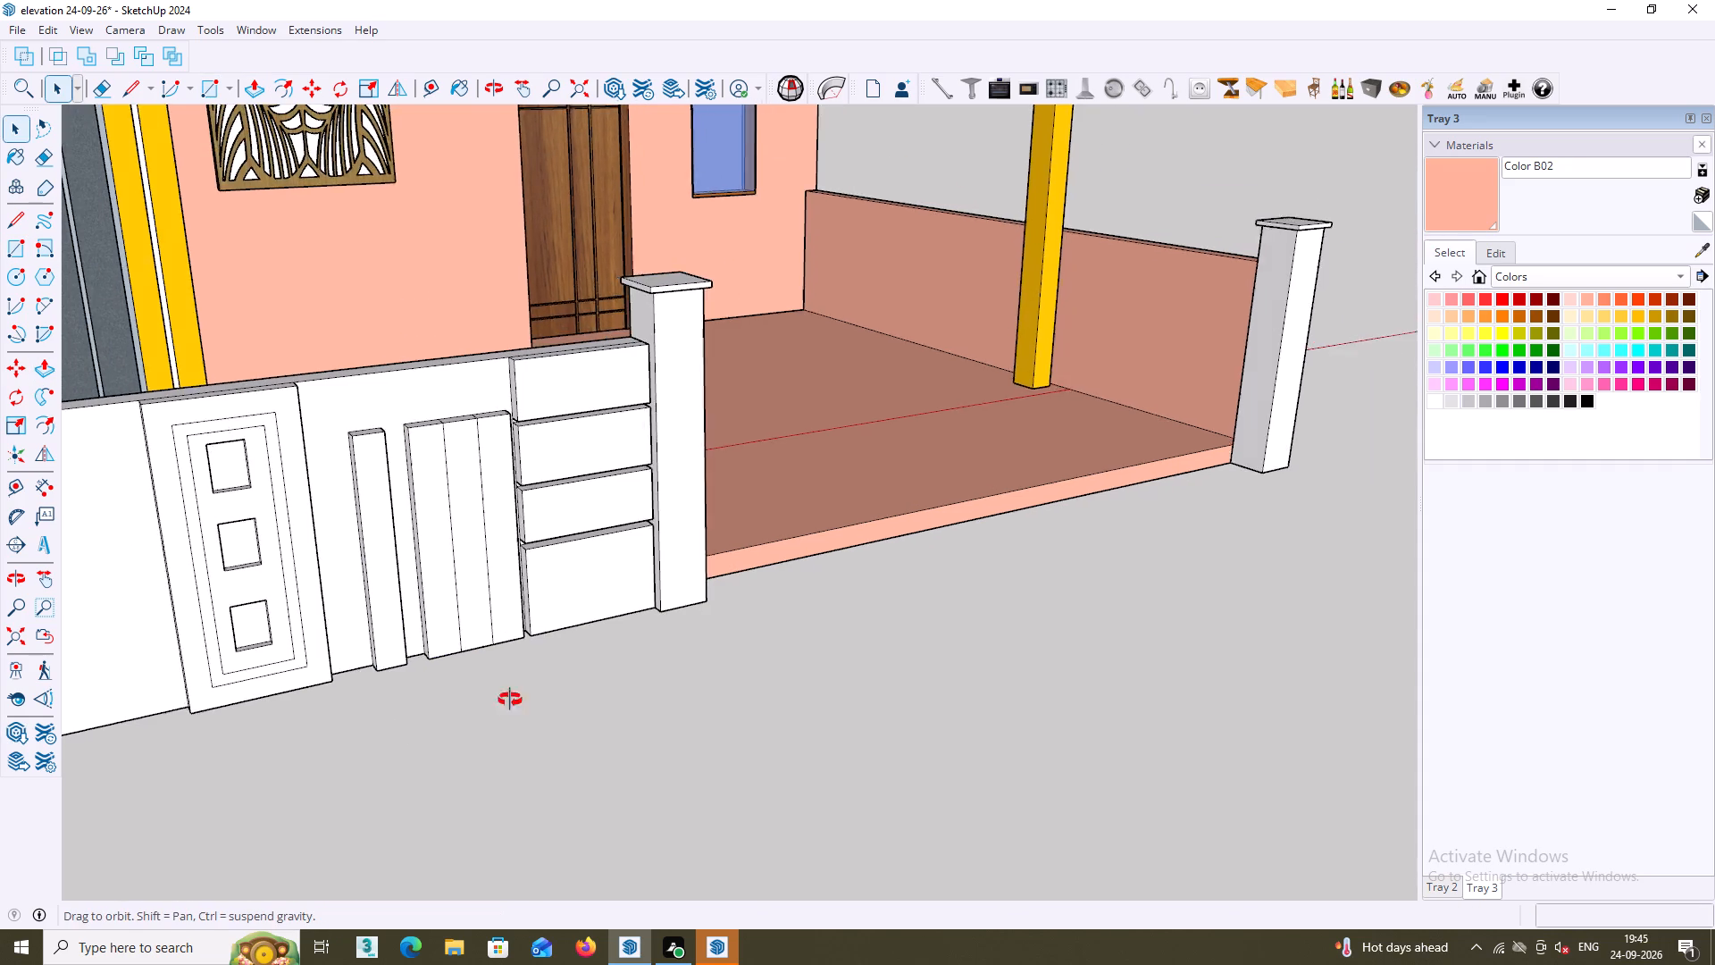
pyautogui.moveTo(510, 700); pyautogui.dragTo(561, 684, button='middle')
pyautogui.scroll(2, 512, 606)
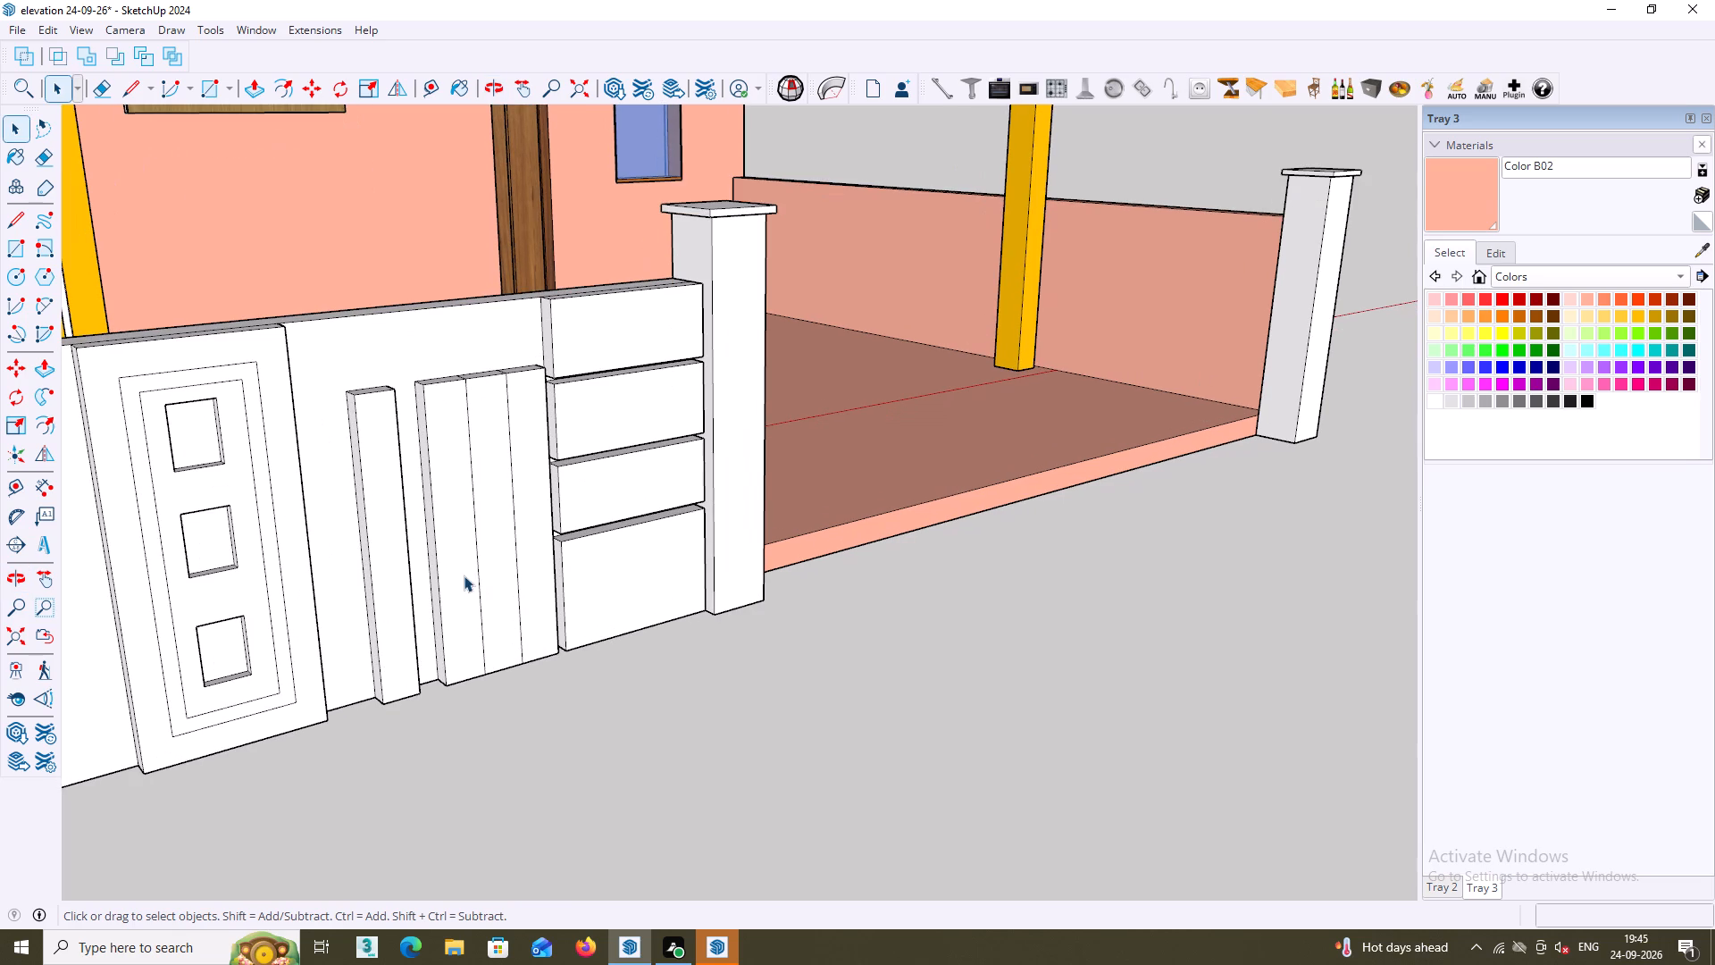
pyautogui.click(456, 570)
pyautogui.moveTo(456, 566); pyautogui.dragTo(448, 577, button='middle')
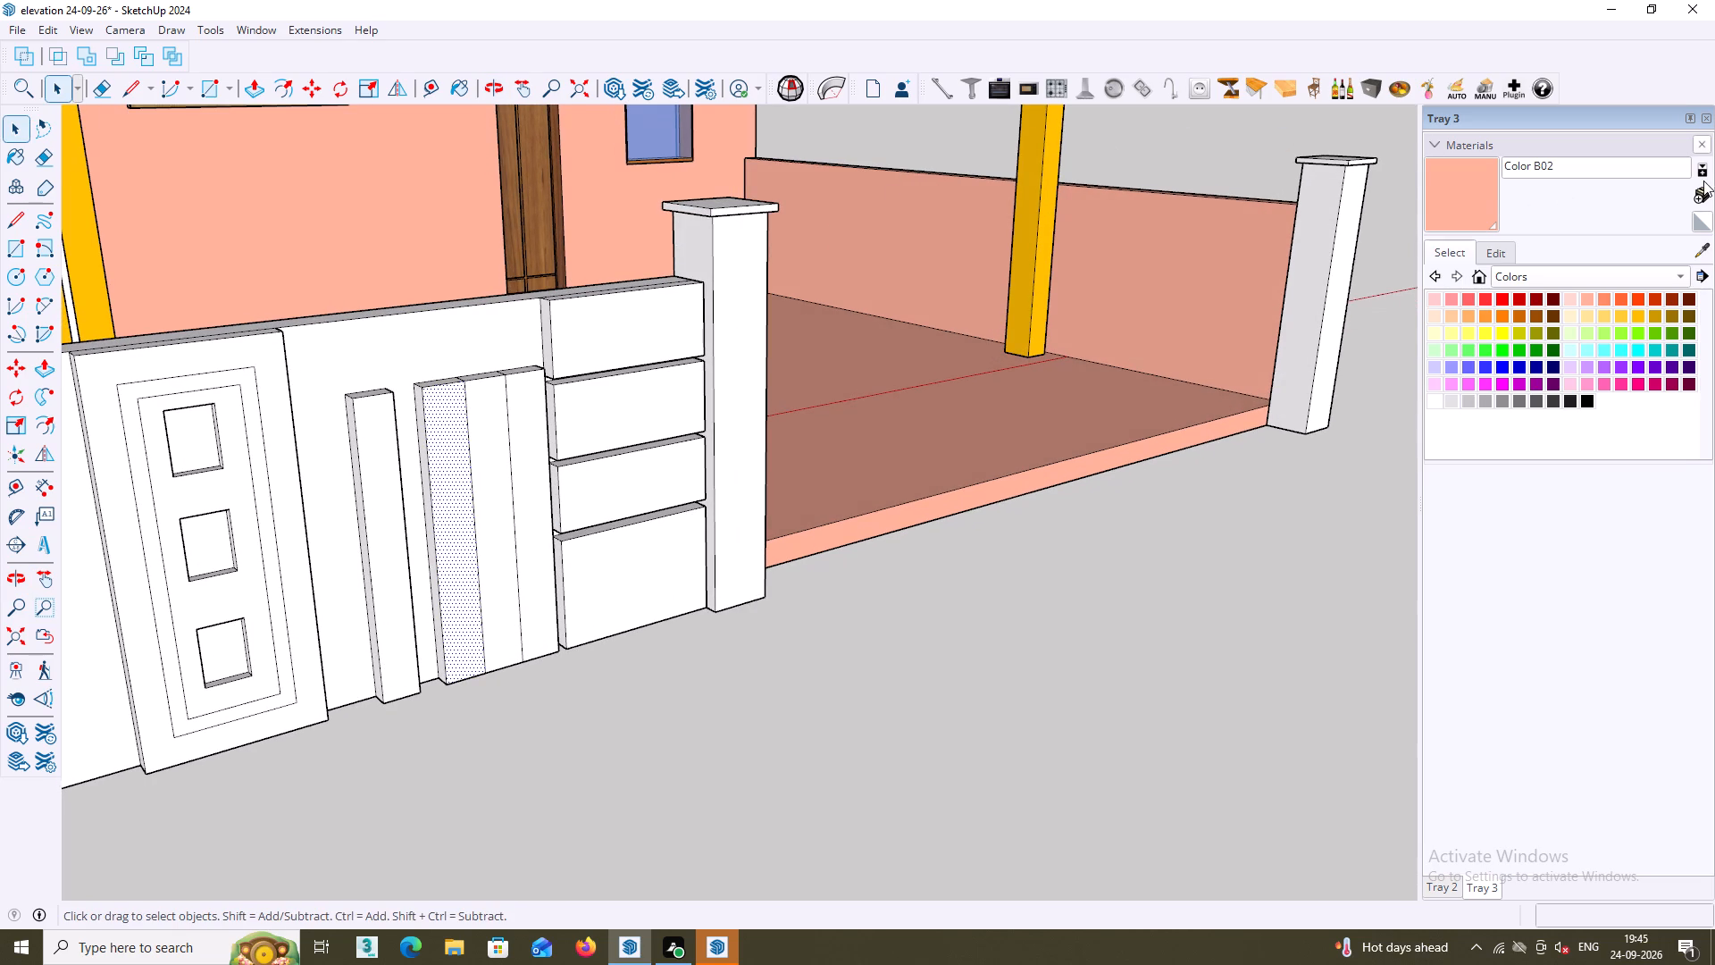
pyautogui.doubleClick(1700, 252)
pyautogui.click(1698, 247)
pyautogui.click(1046, 187)
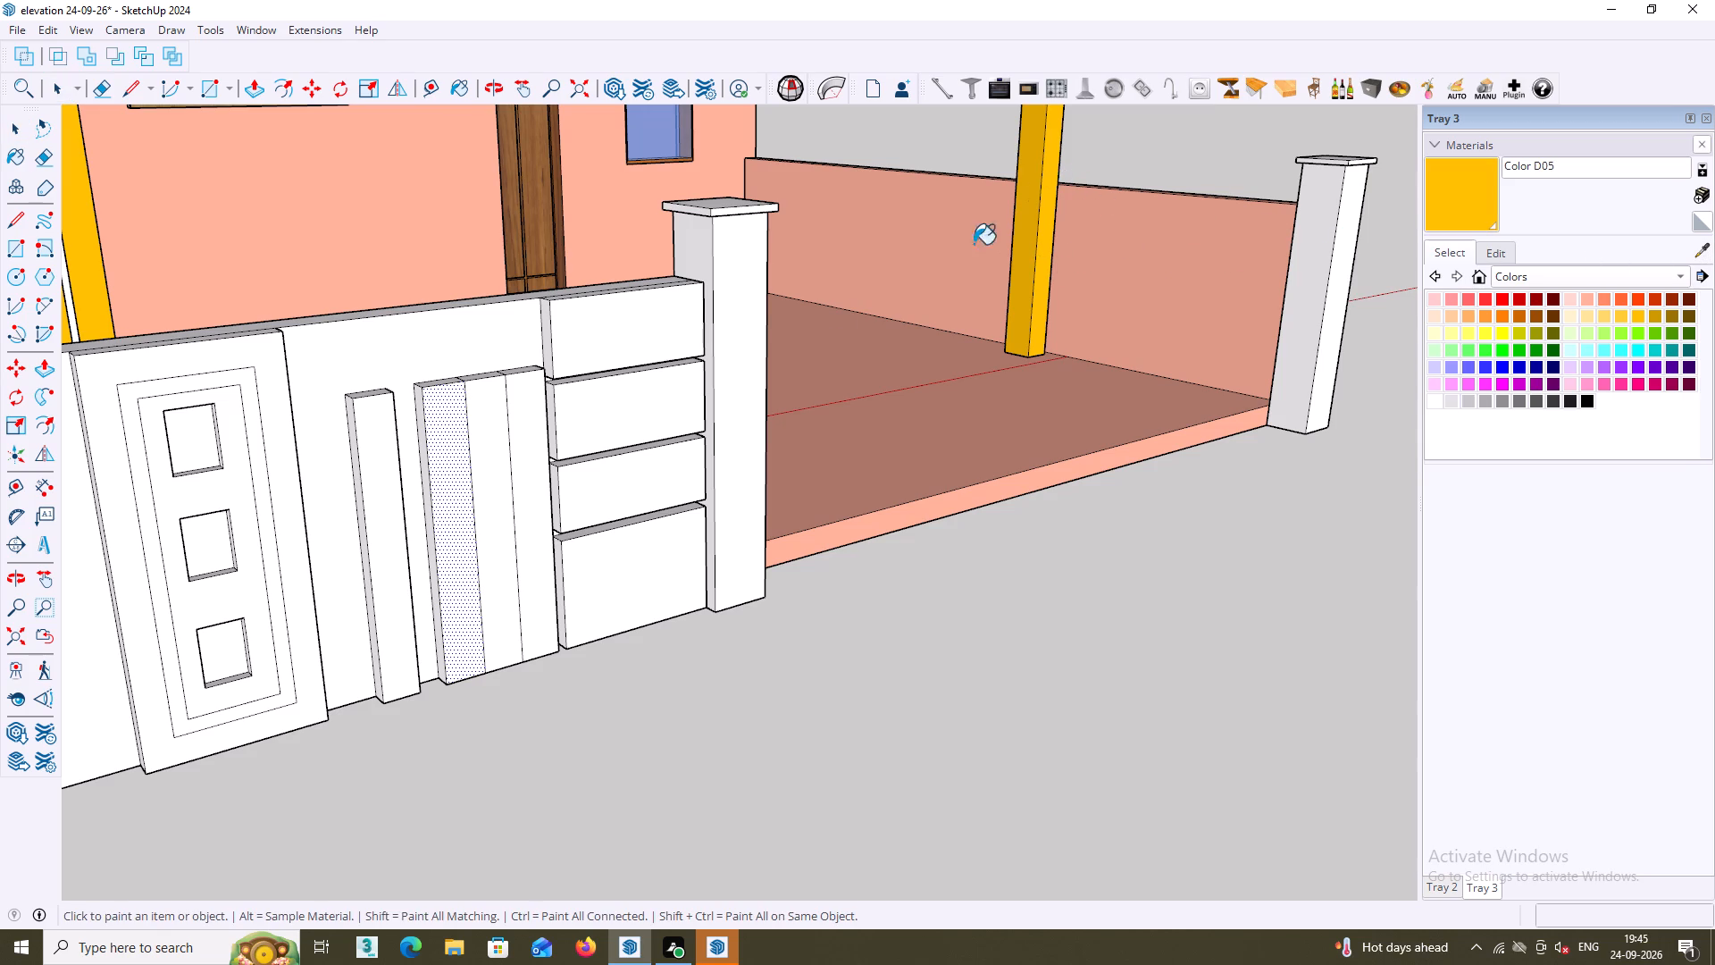
pyautogui.click(454, 481)
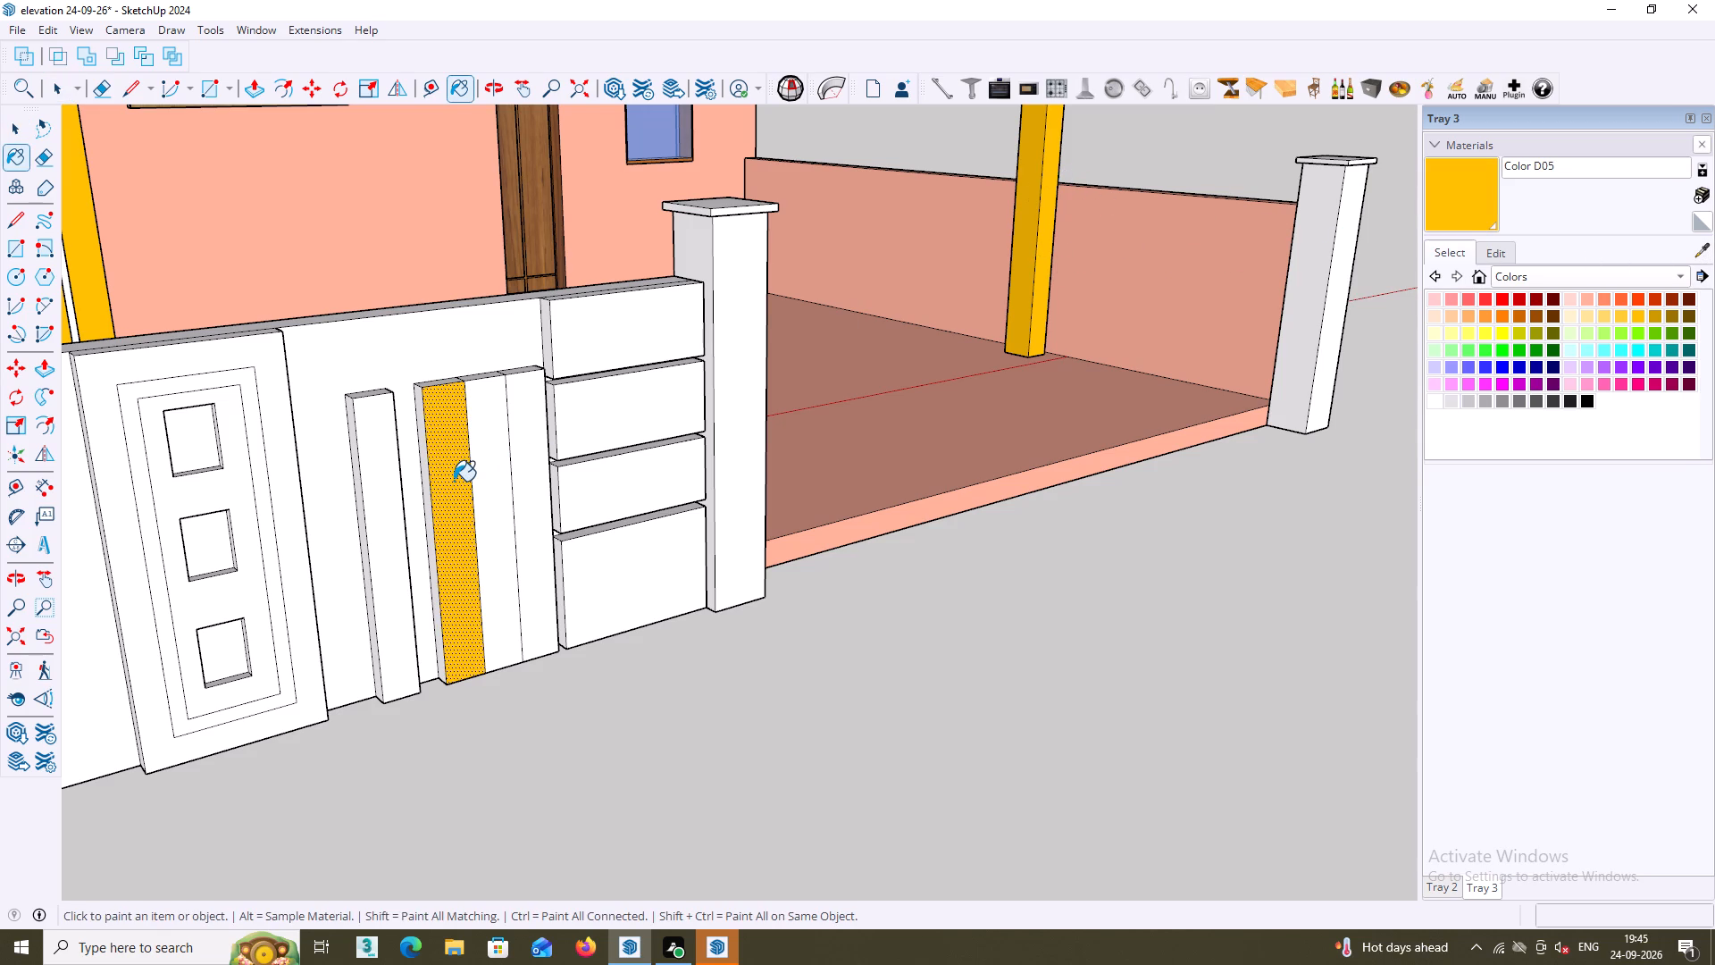
pyautogui.click(519, 449)
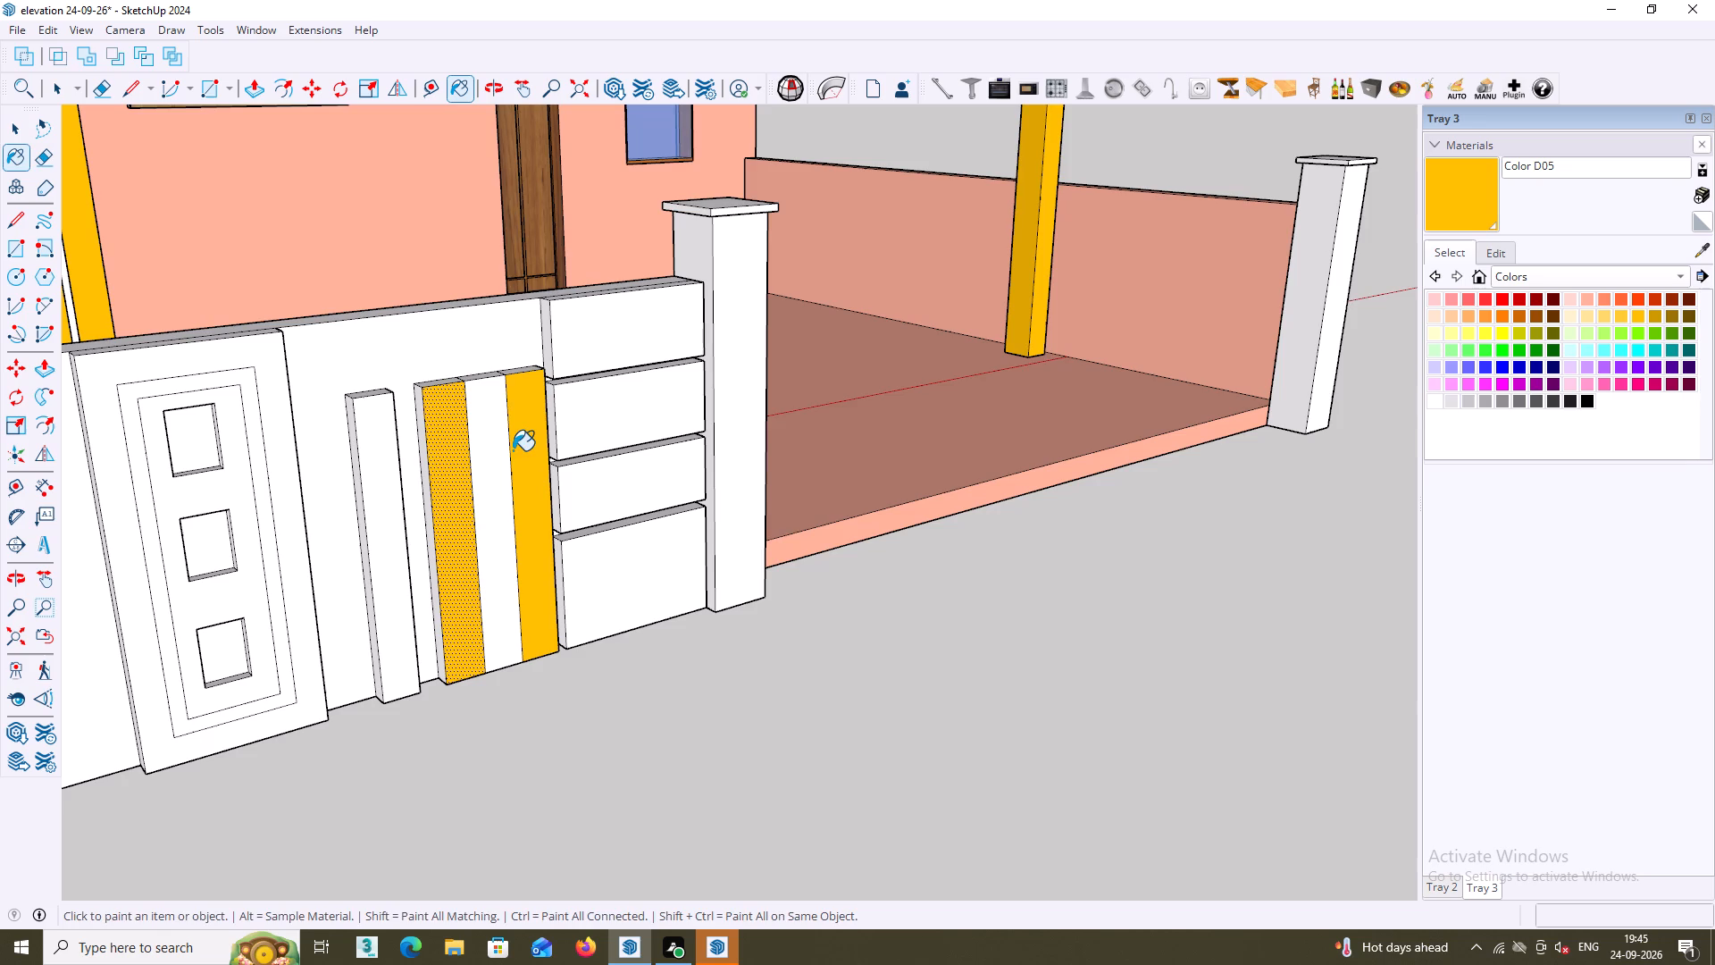
# Paint the exposed side and top faces of the two outer strips with yellow Color D05.
pyautogui.moveTo(512, 451); pyautogui.dragTo(506, 466, button='middle')
pyautogui.scroll(-4, 523, 466)
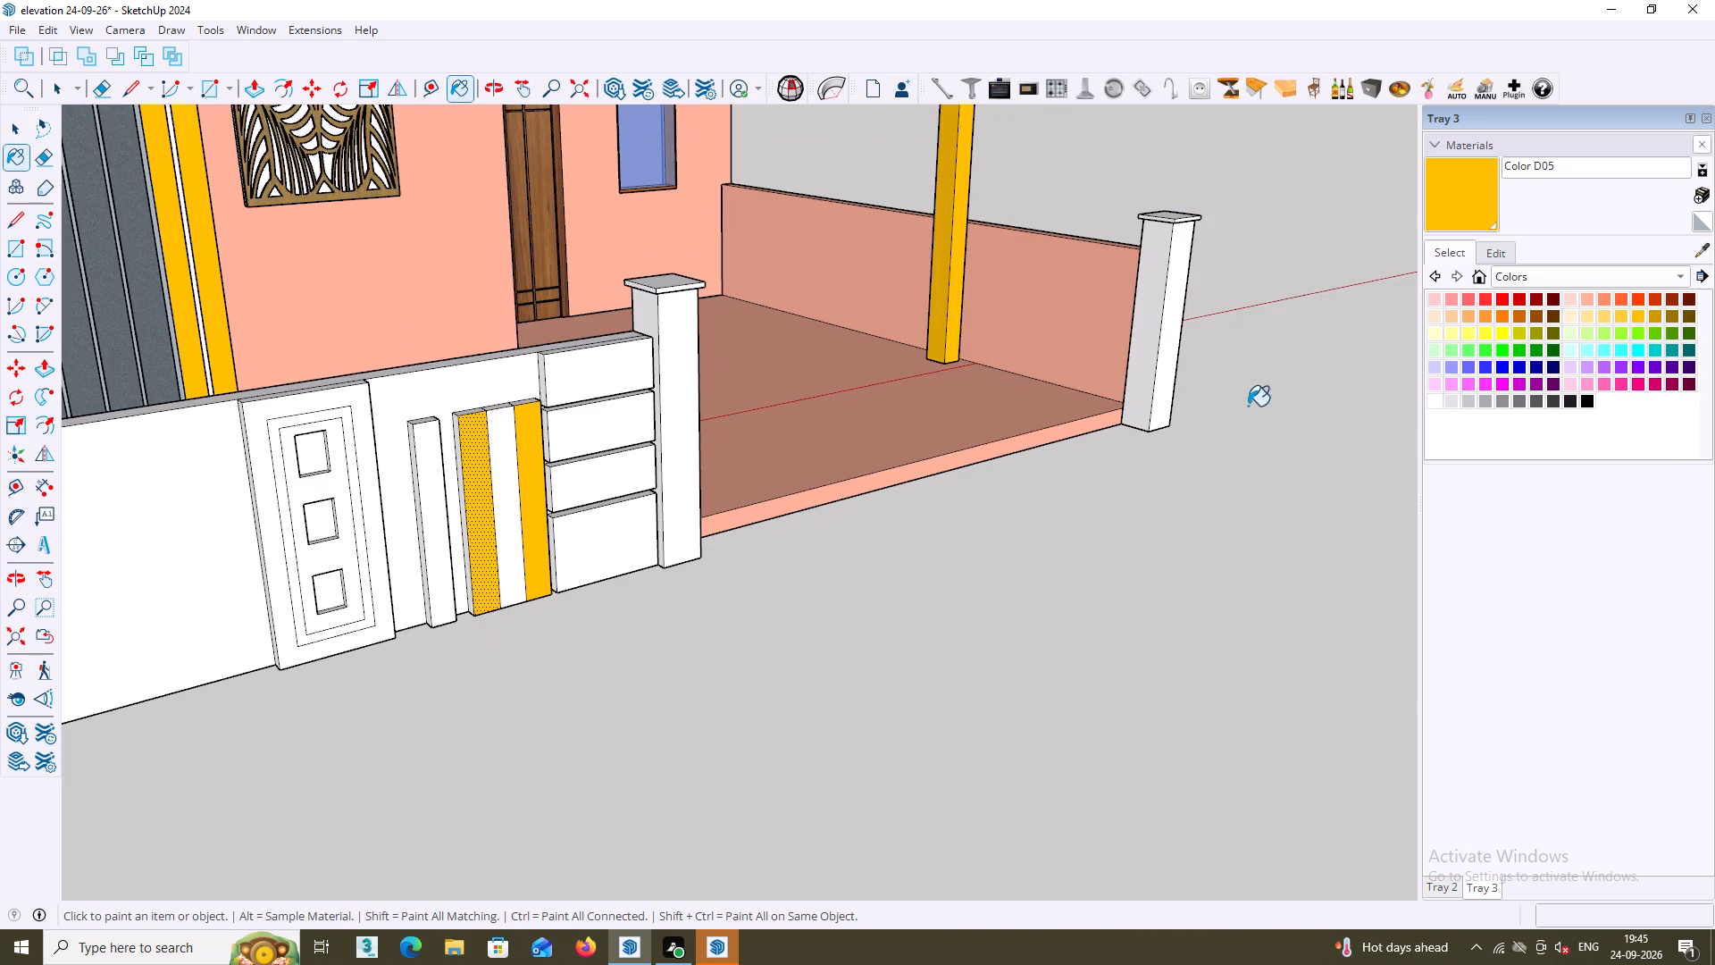
pyautogui.scroll(2, 392, 458)
pyautogui.moveTo(410, 447); pyautogui.dragTo(464, 441, button='middle')
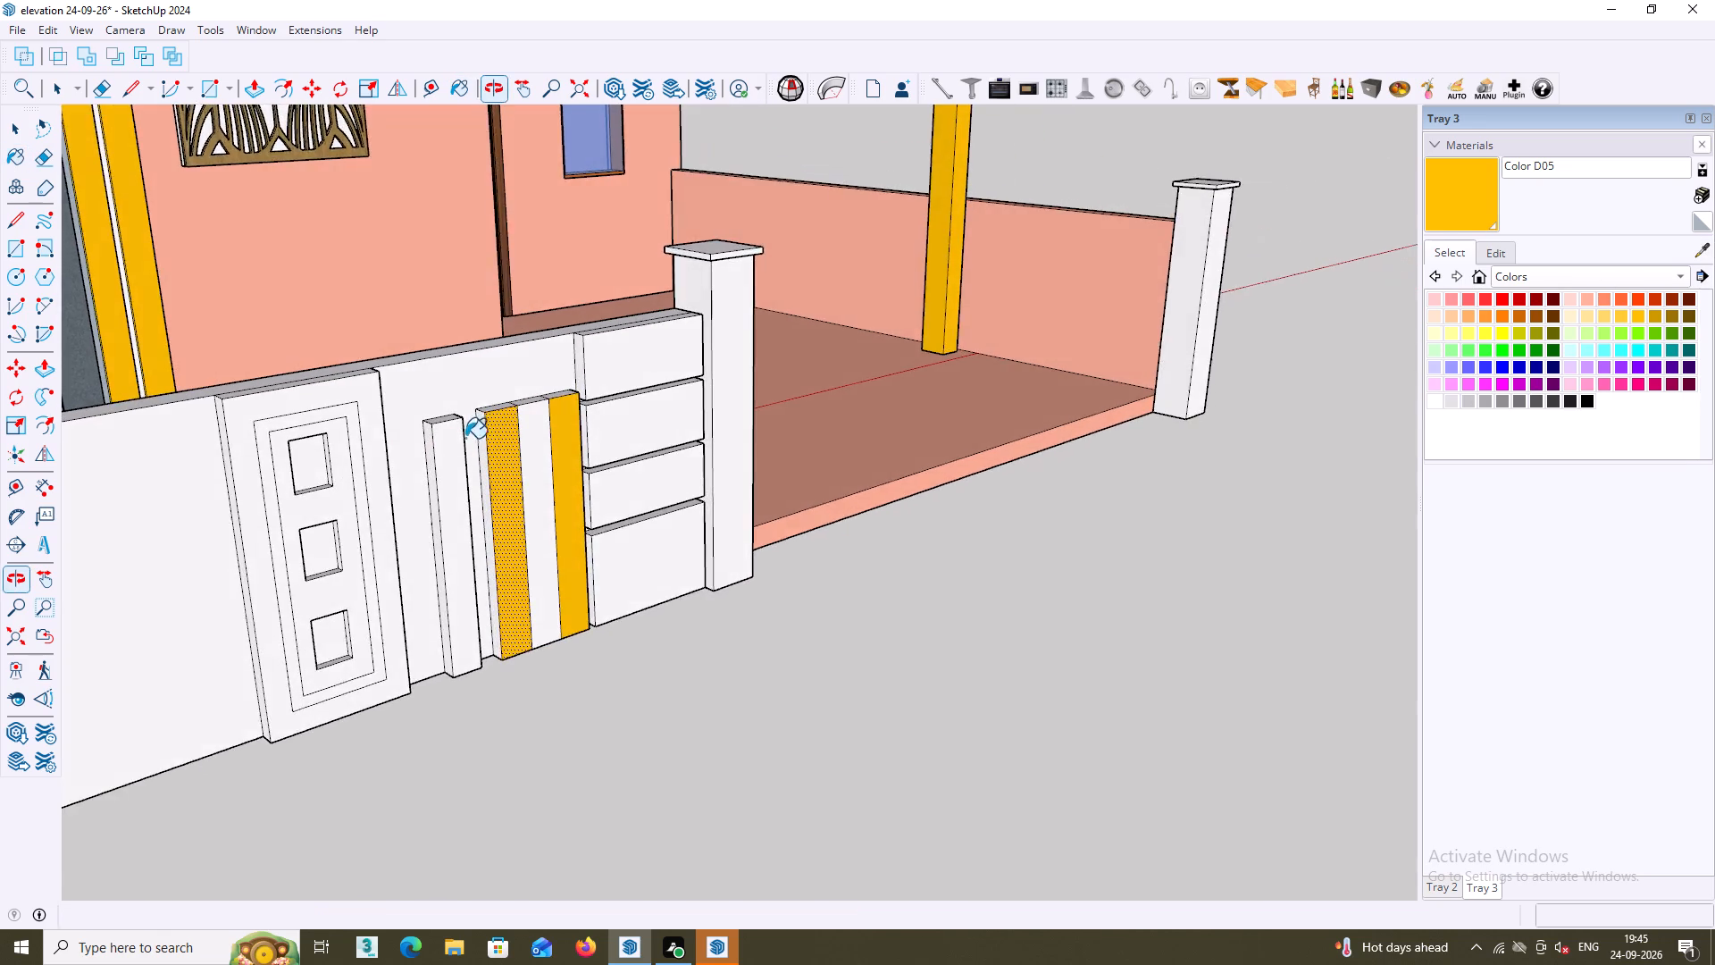
pyautogui.scroll(4, 477, 430)
pyautogui.click(482, 427)
pyautogui.moveTo(603, 421); pyautogui.dragTo(583, 441, button='middle')
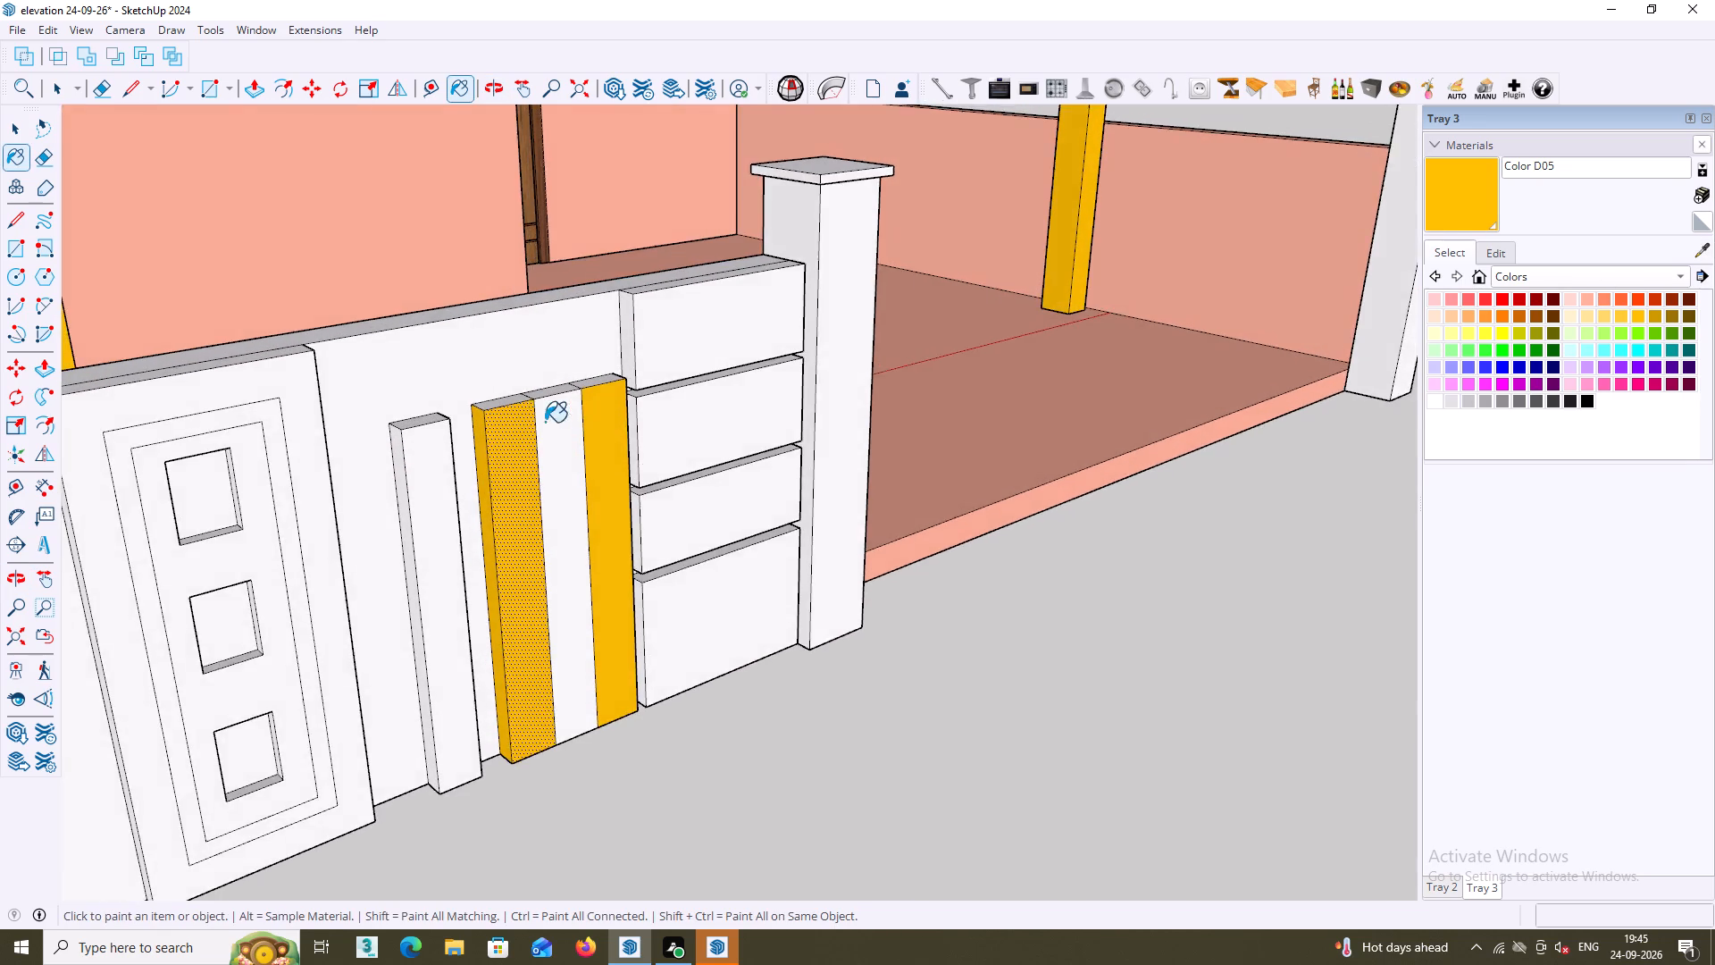
pyautogui.scroll(3, 522, 409)
pyautogui.click(510, 396)
pyautogui.moveTo(563, 399); pyautogui.dragTo(477, 428, button='middle')
pyautogui.scroll(1, 636, 356)
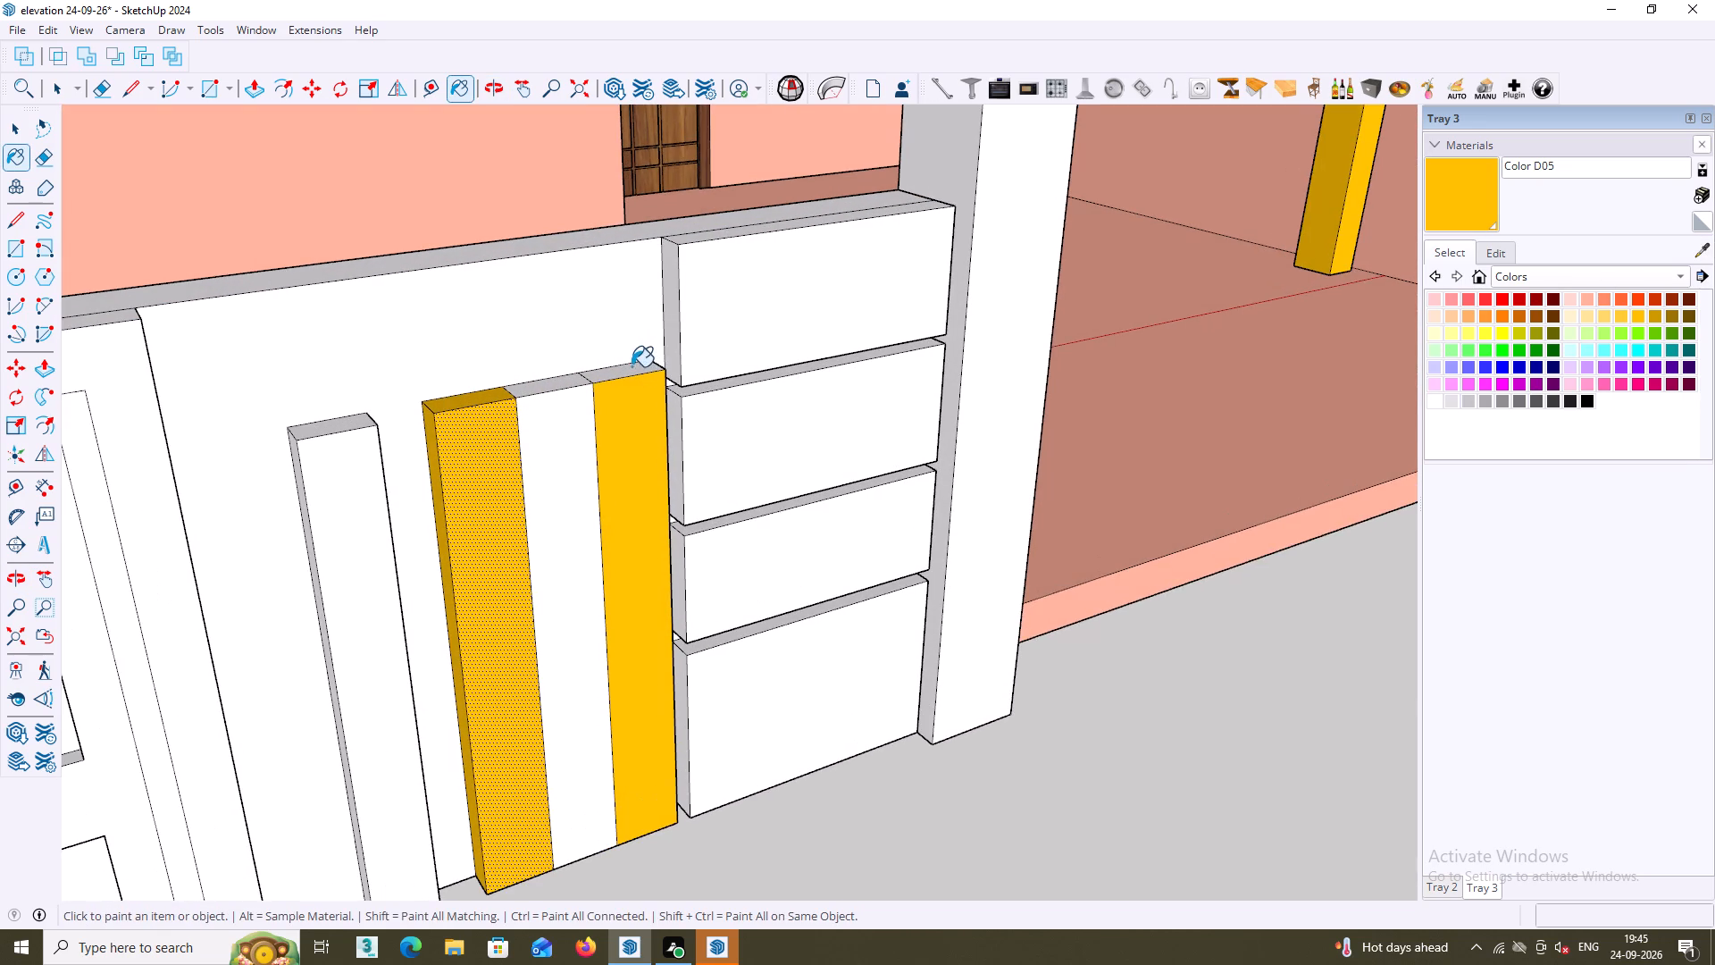
pyautogui.click(632, 366)
pyautogui.moveTo(631, 370); pyautogui.dragTo(549, 383, button='middle')
pyautogui.scroll(4, 633, 402)
pyautogui.moveTo(664, 402); pyautogui.dragTo(492, 446, button='middle')
pyautogui.moveTo(652, 417); pyautogui.dragTo(590, 435, button='middle')
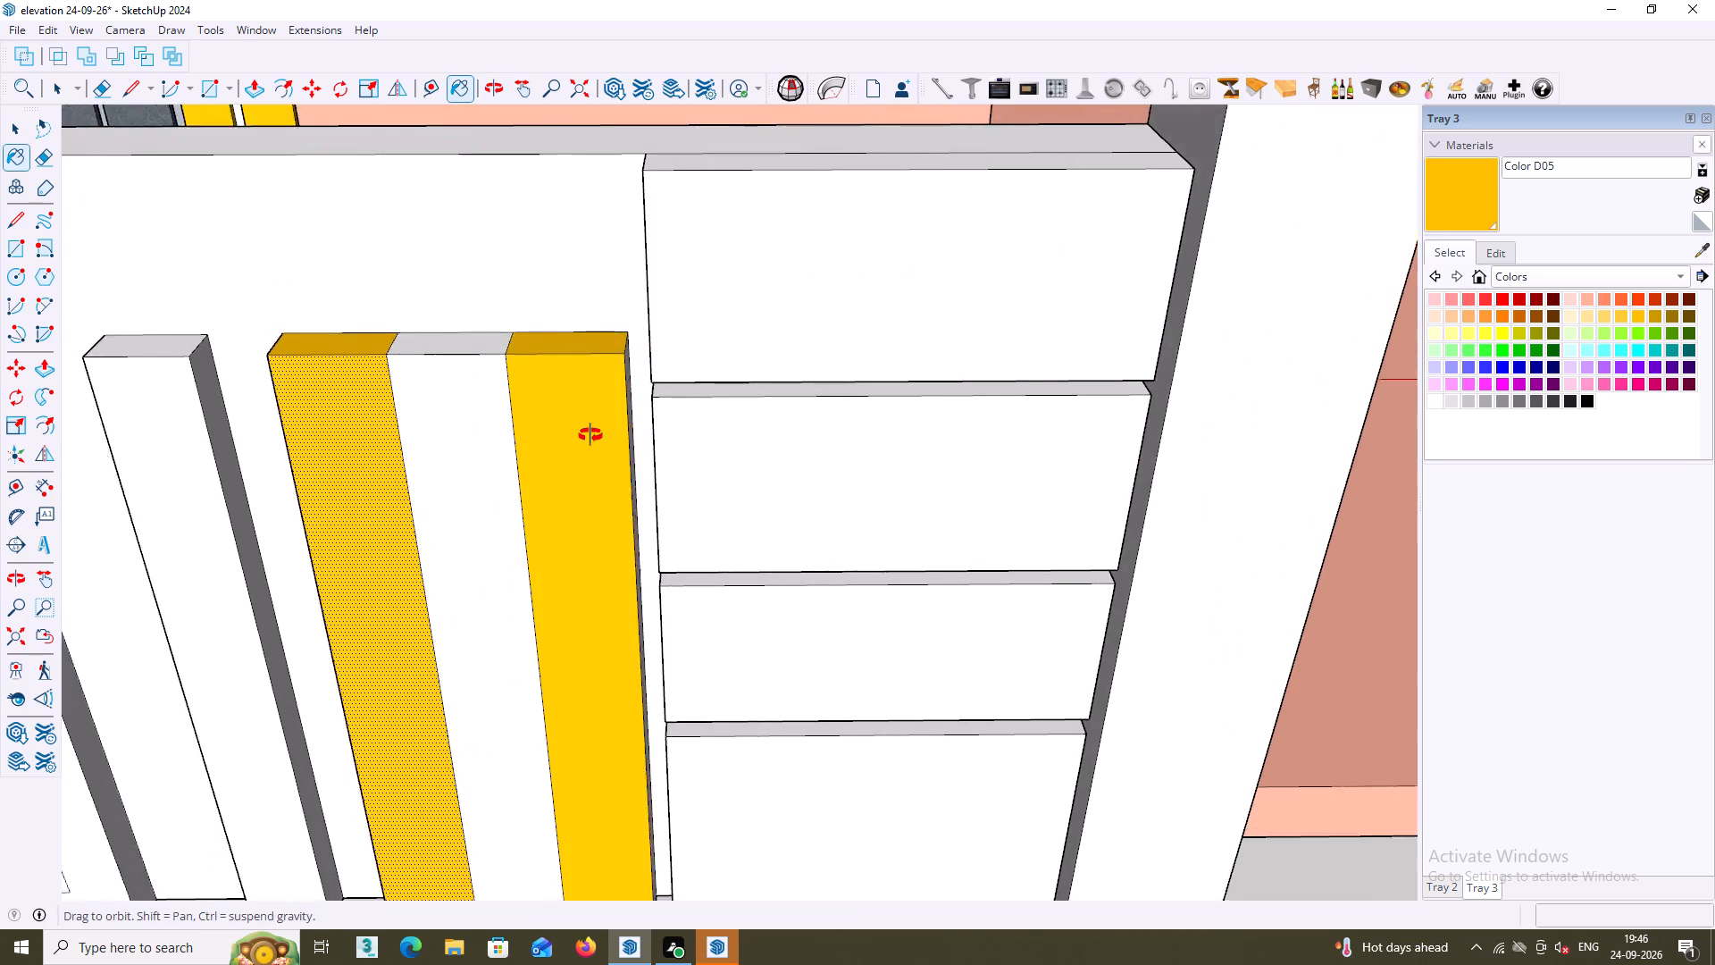
pyautogui.moveTo(590, 435); pyautogui.dragTo(579, 440, button='middle')
pyautogui.scroll(4, 621, 419)
pyautogui.doubleClick(627, 395)
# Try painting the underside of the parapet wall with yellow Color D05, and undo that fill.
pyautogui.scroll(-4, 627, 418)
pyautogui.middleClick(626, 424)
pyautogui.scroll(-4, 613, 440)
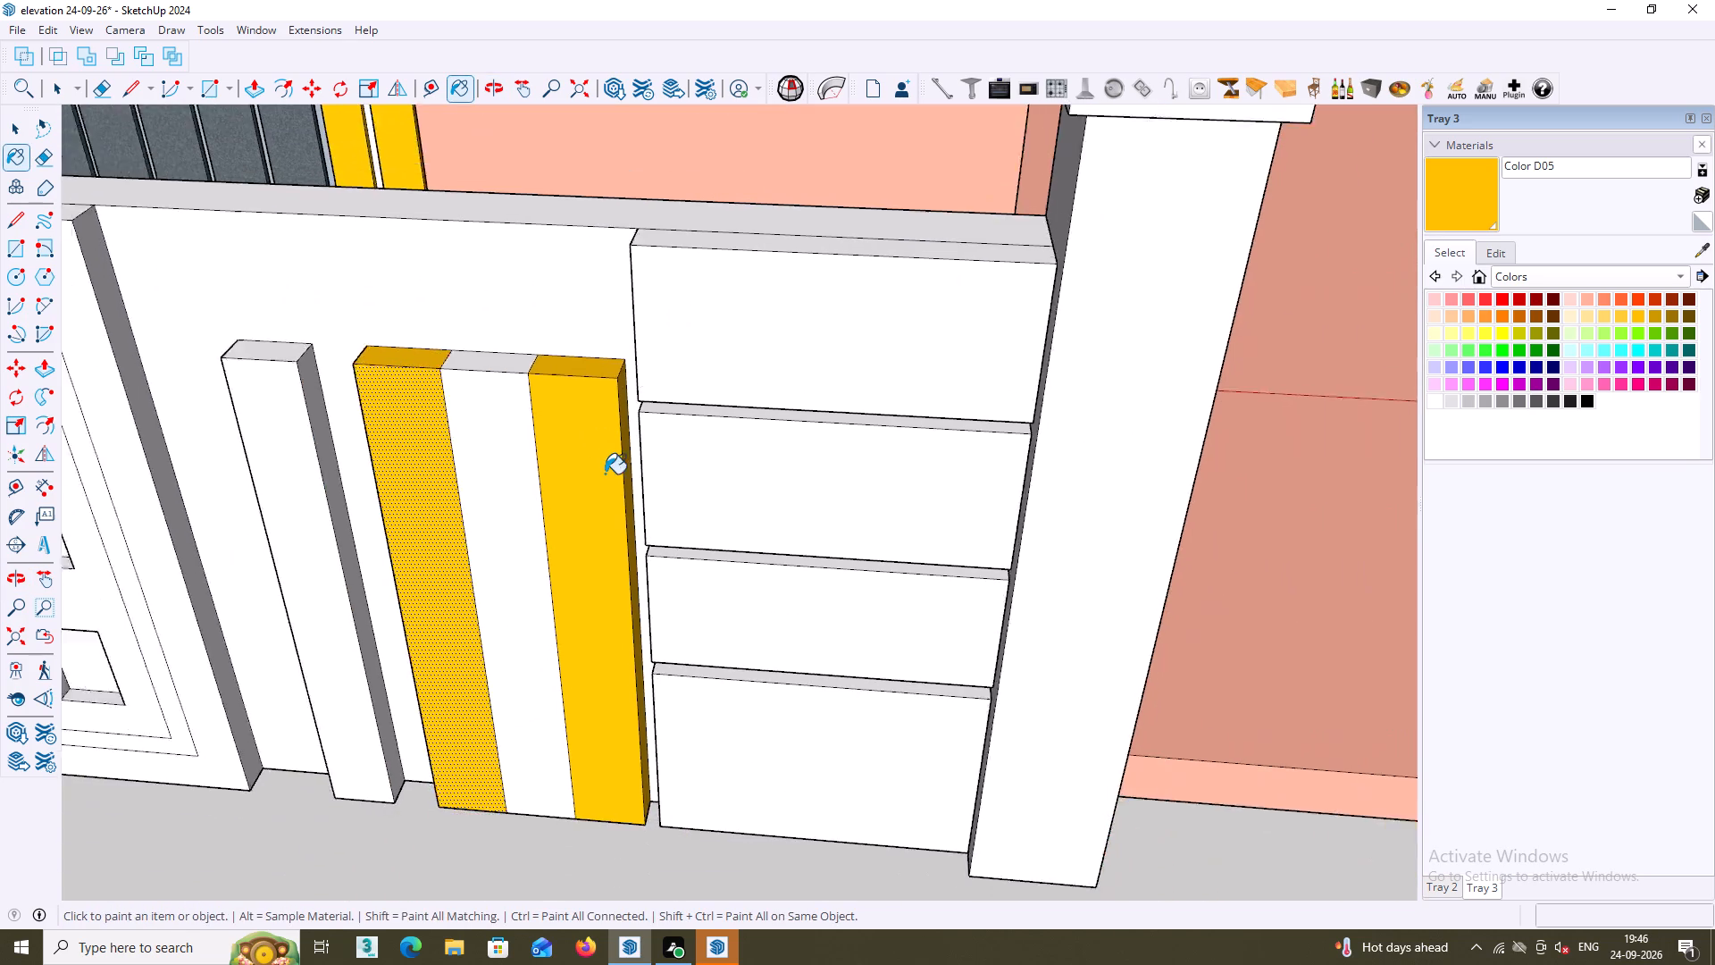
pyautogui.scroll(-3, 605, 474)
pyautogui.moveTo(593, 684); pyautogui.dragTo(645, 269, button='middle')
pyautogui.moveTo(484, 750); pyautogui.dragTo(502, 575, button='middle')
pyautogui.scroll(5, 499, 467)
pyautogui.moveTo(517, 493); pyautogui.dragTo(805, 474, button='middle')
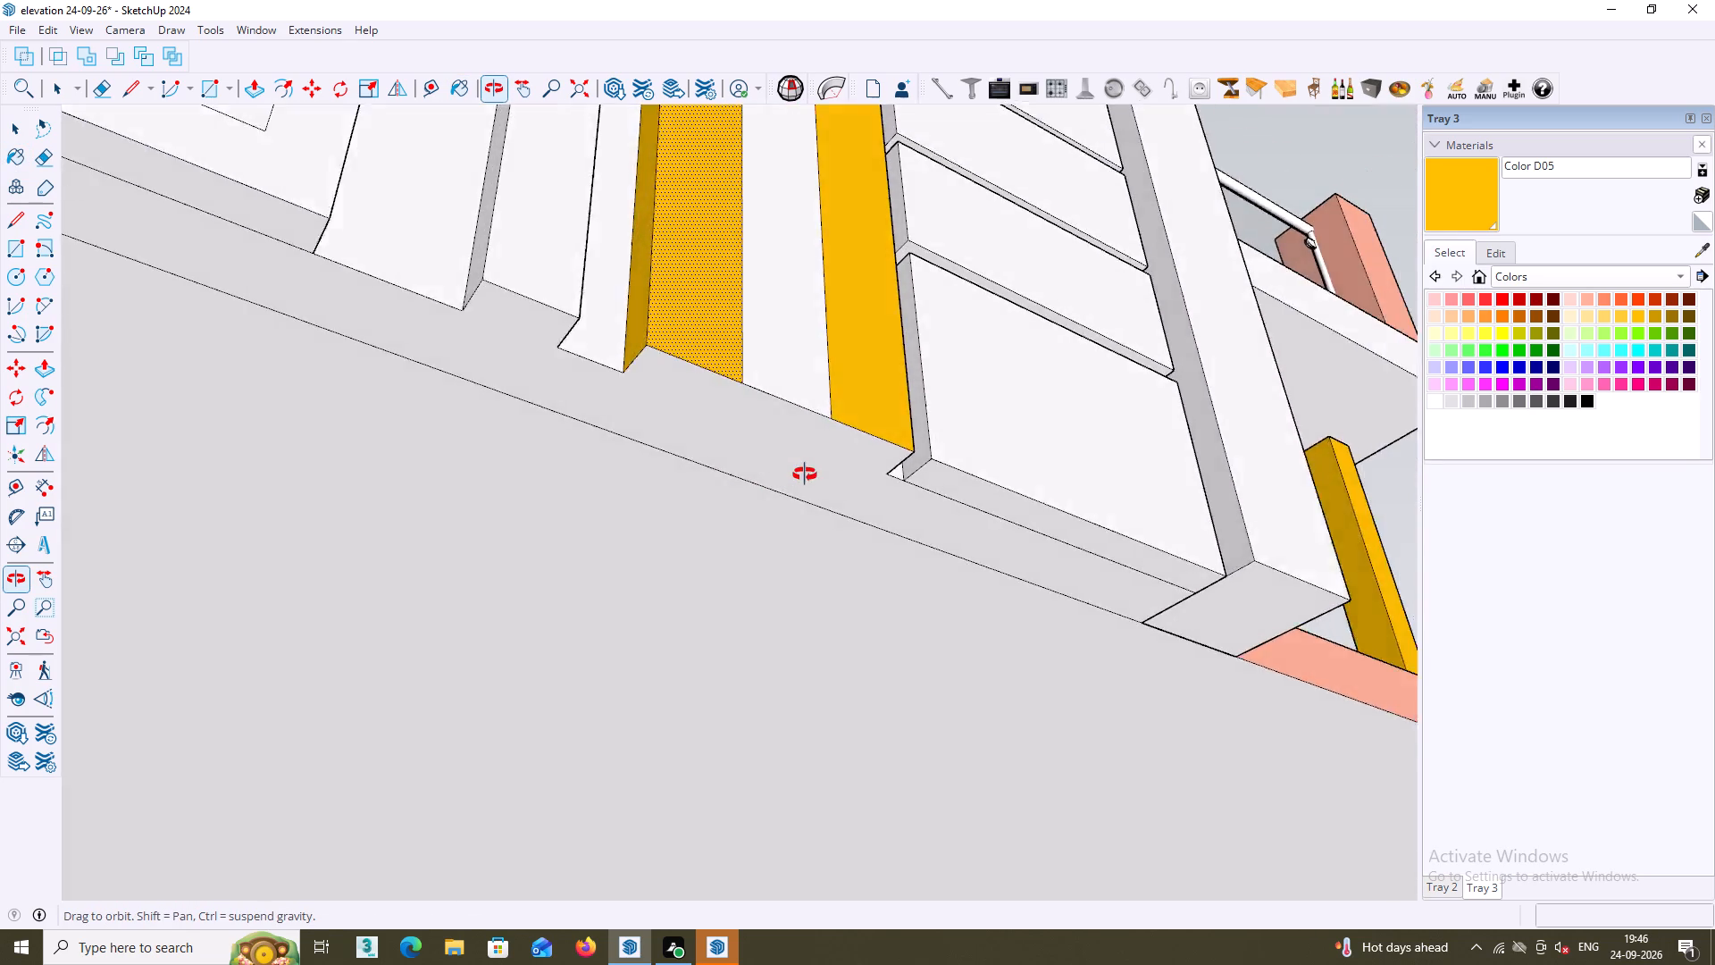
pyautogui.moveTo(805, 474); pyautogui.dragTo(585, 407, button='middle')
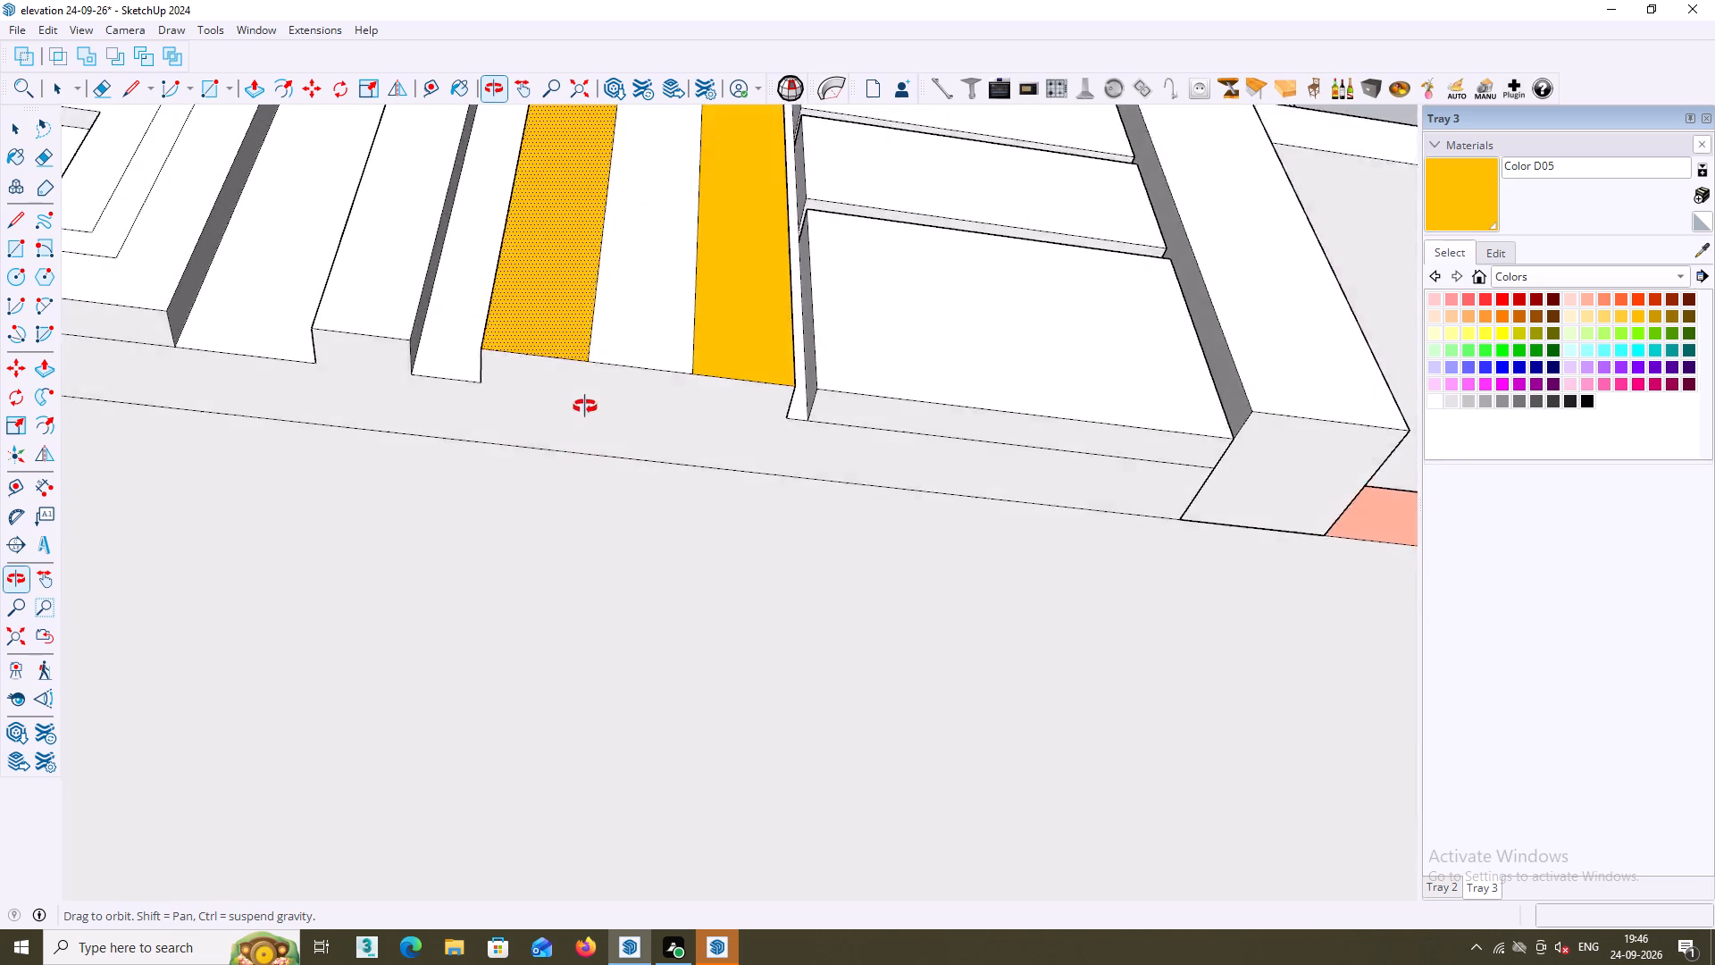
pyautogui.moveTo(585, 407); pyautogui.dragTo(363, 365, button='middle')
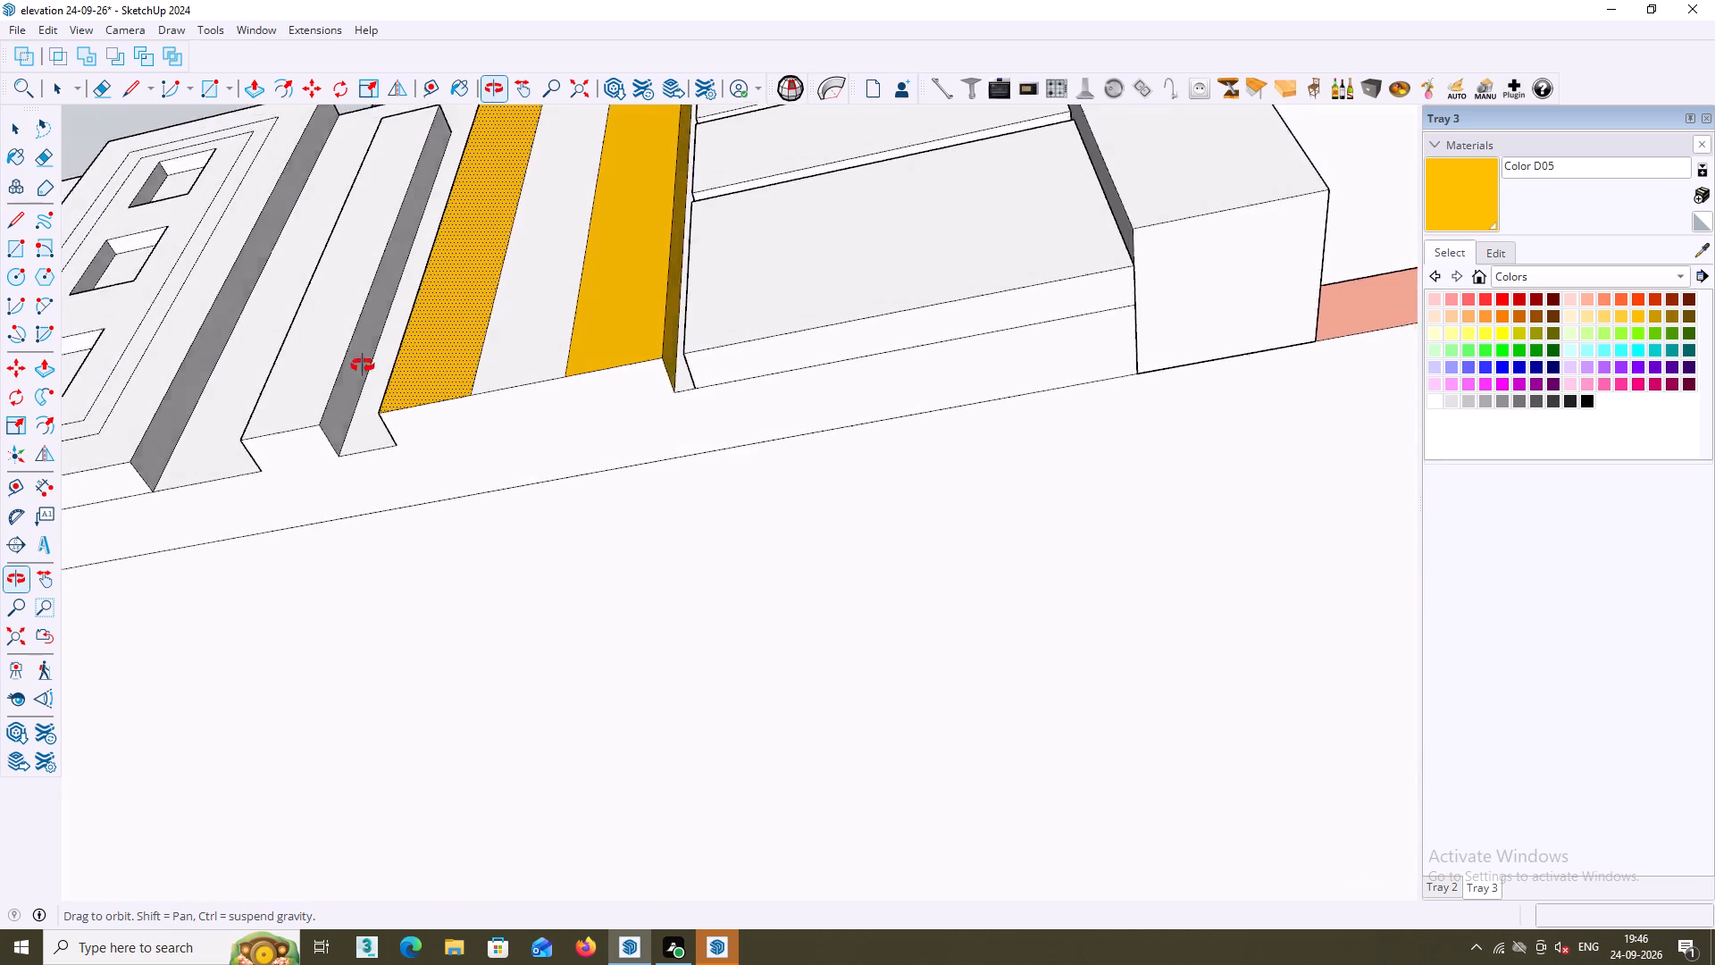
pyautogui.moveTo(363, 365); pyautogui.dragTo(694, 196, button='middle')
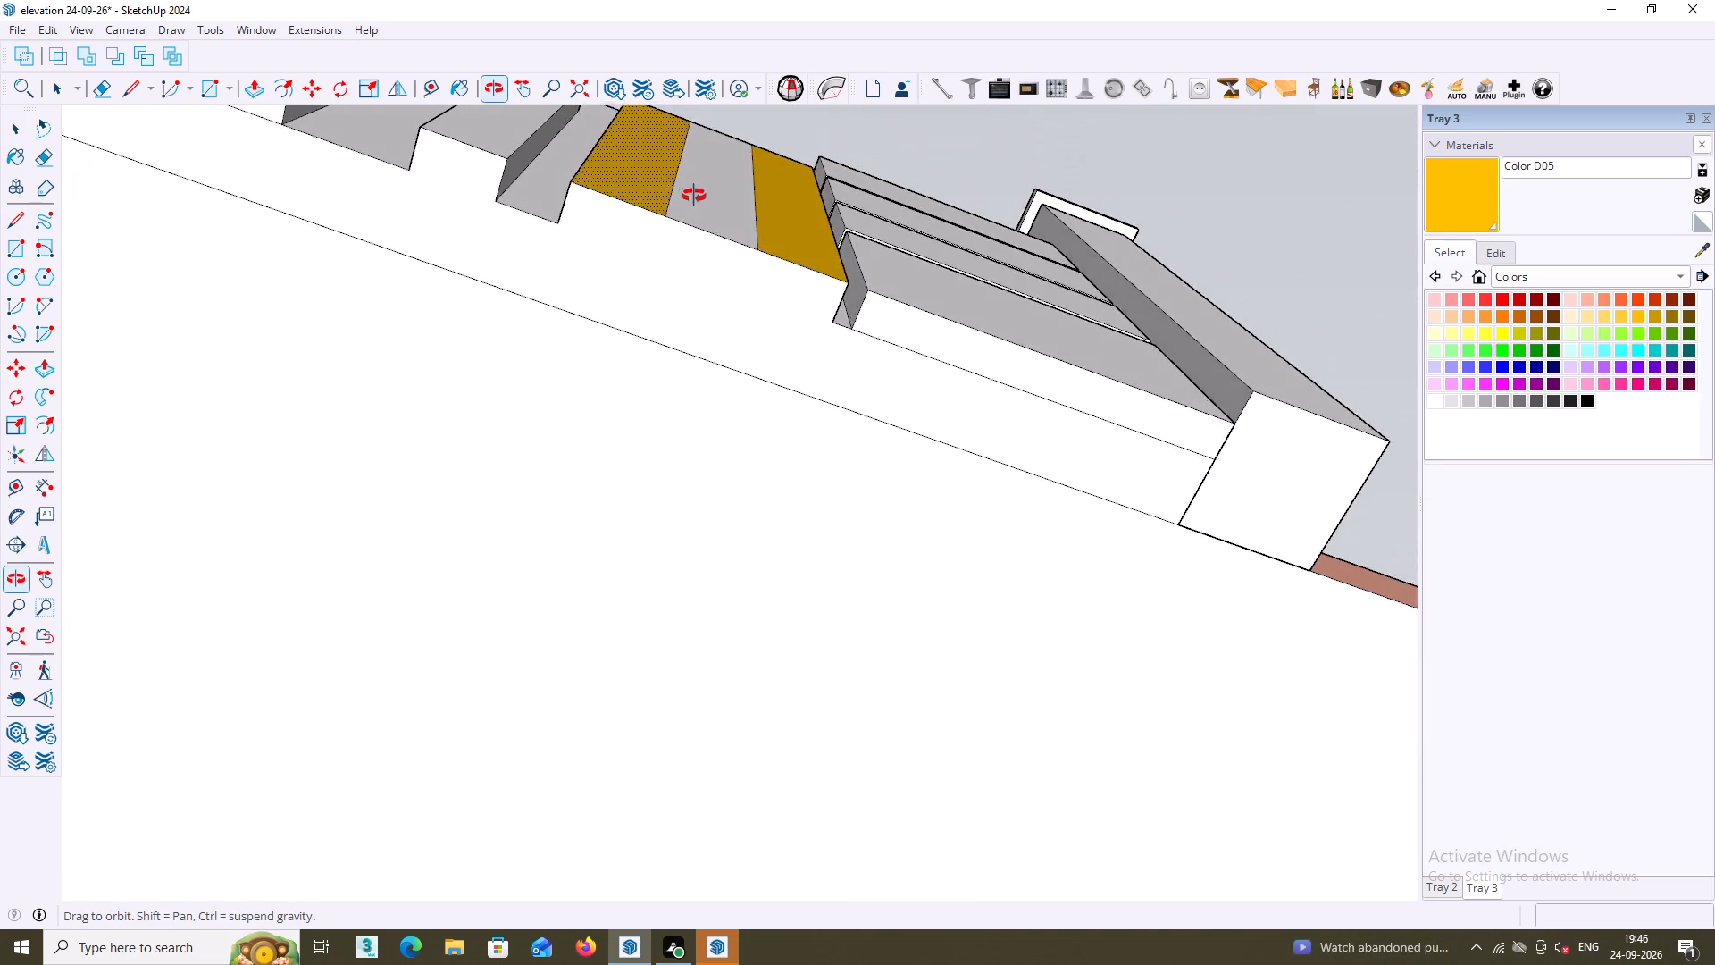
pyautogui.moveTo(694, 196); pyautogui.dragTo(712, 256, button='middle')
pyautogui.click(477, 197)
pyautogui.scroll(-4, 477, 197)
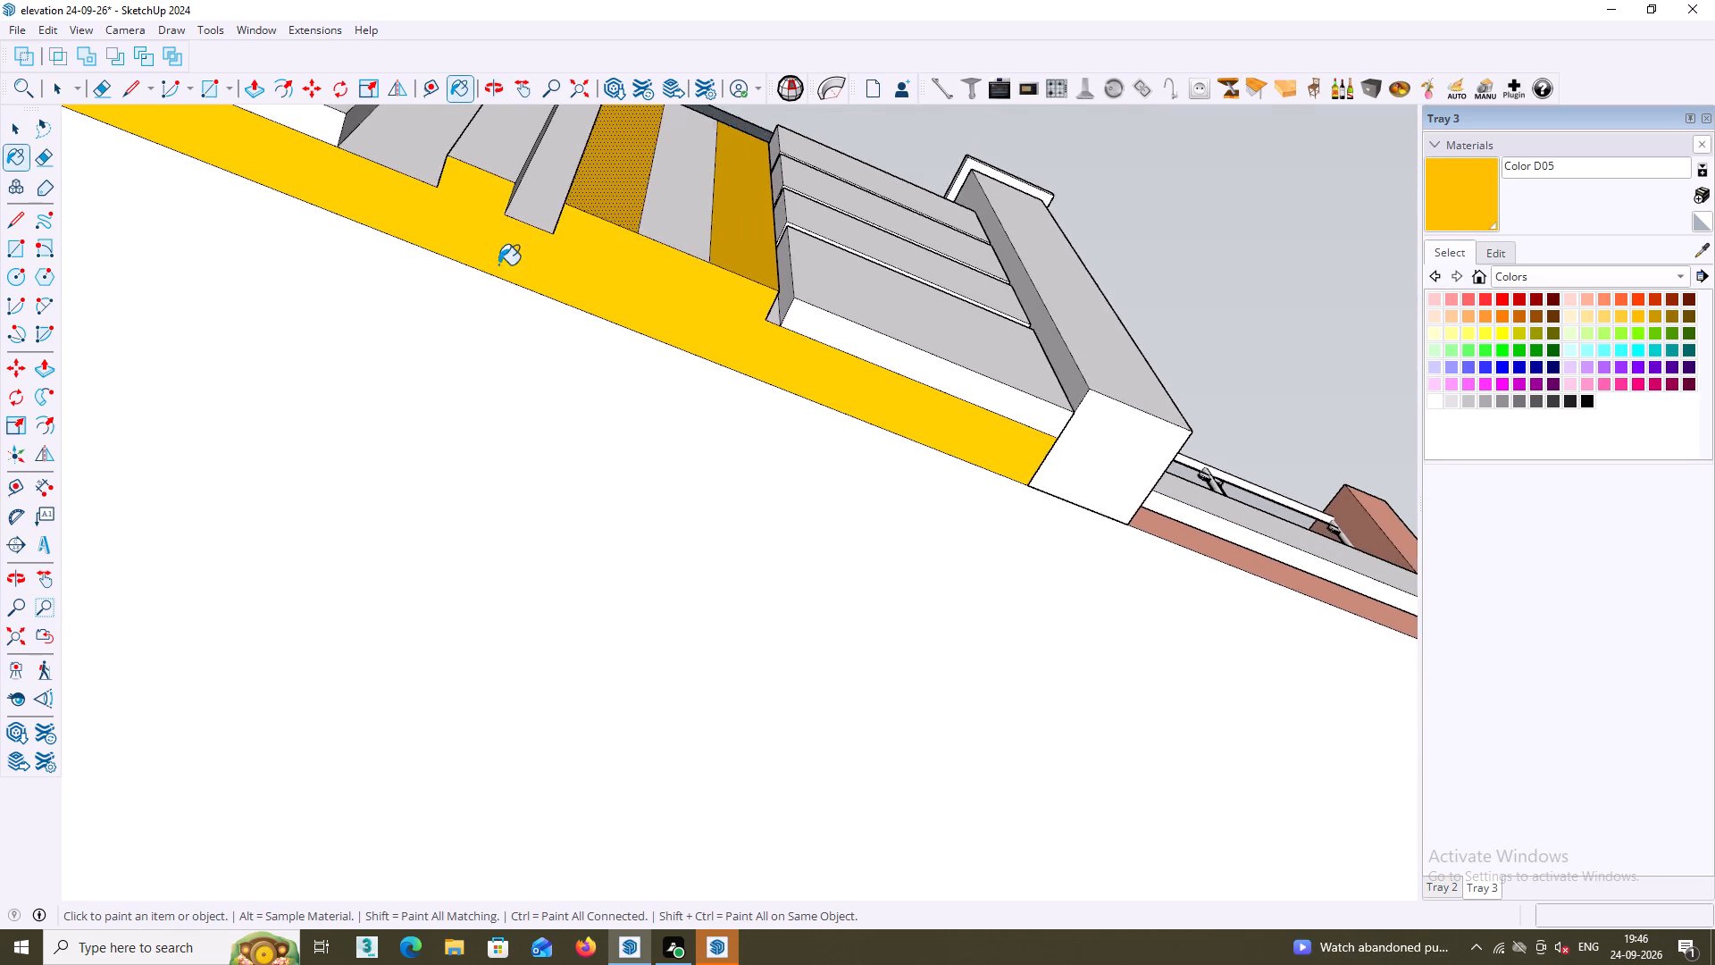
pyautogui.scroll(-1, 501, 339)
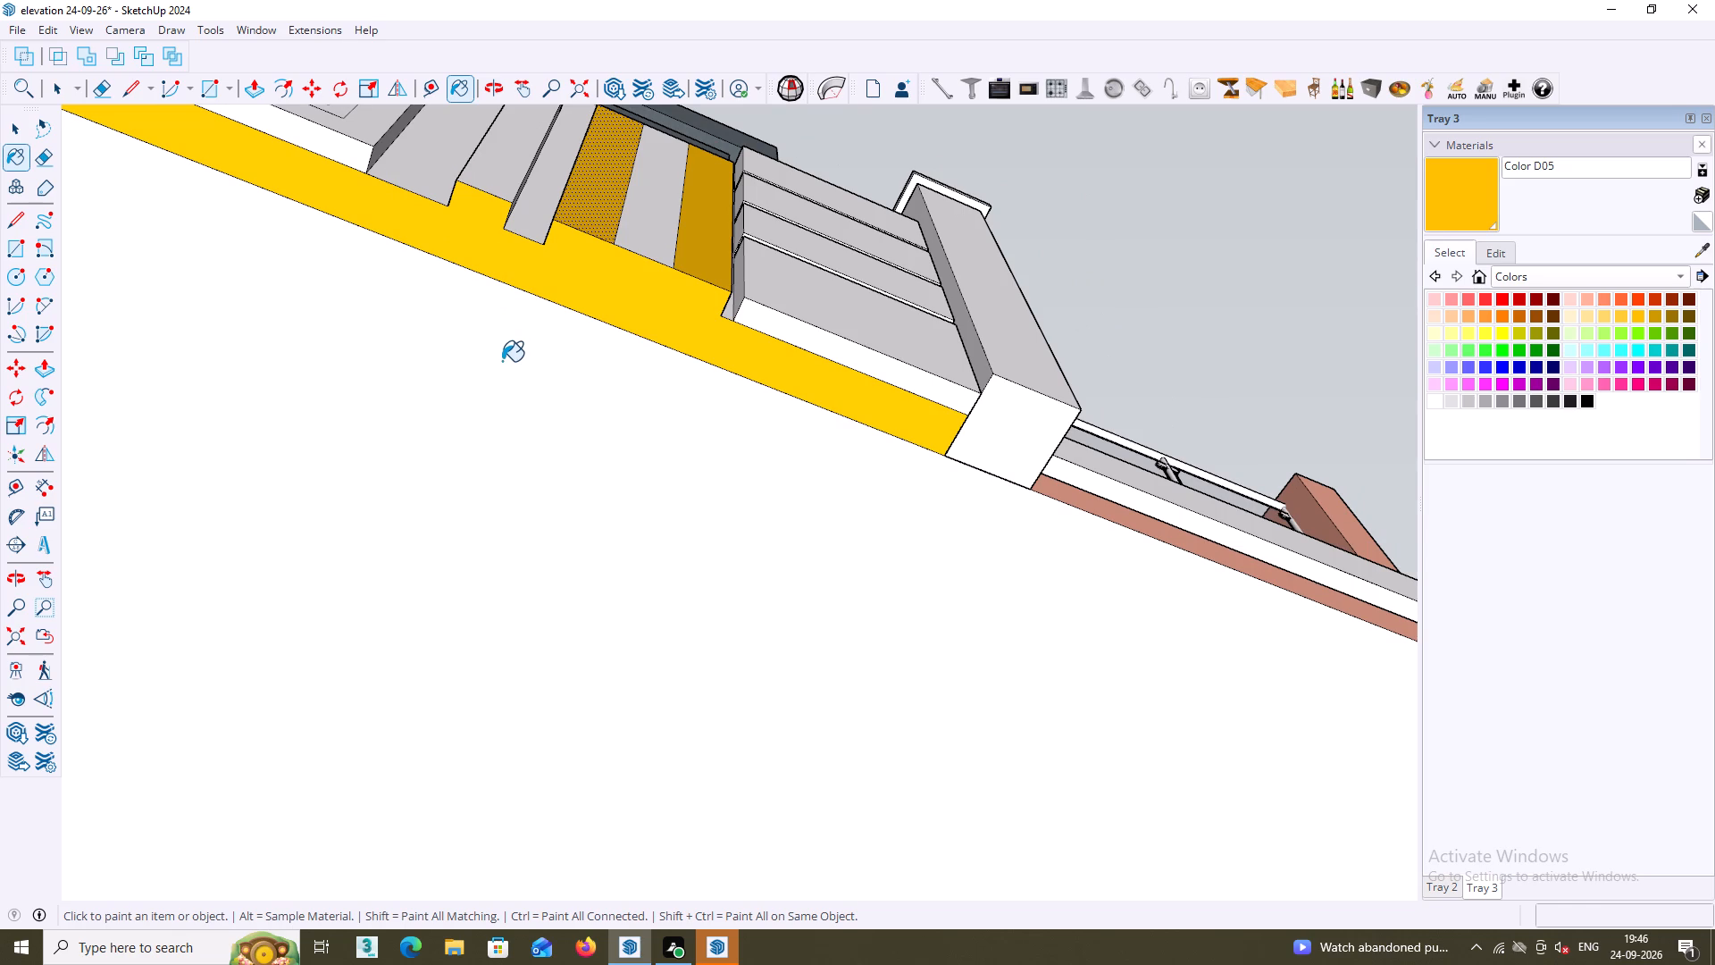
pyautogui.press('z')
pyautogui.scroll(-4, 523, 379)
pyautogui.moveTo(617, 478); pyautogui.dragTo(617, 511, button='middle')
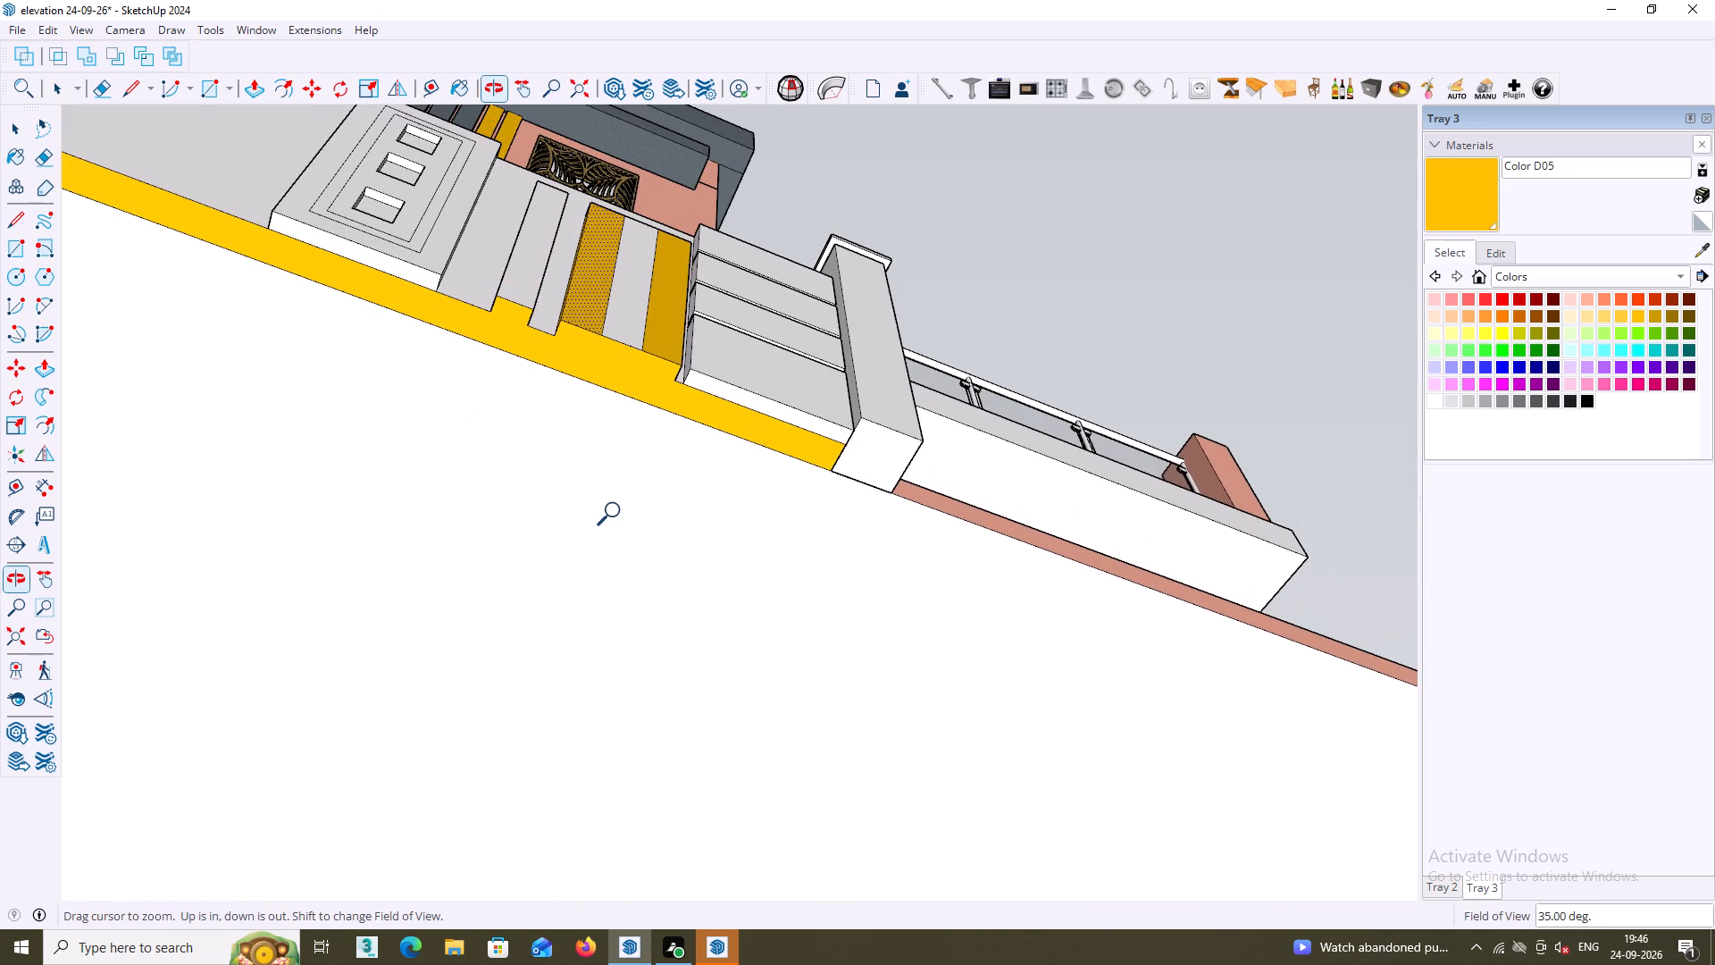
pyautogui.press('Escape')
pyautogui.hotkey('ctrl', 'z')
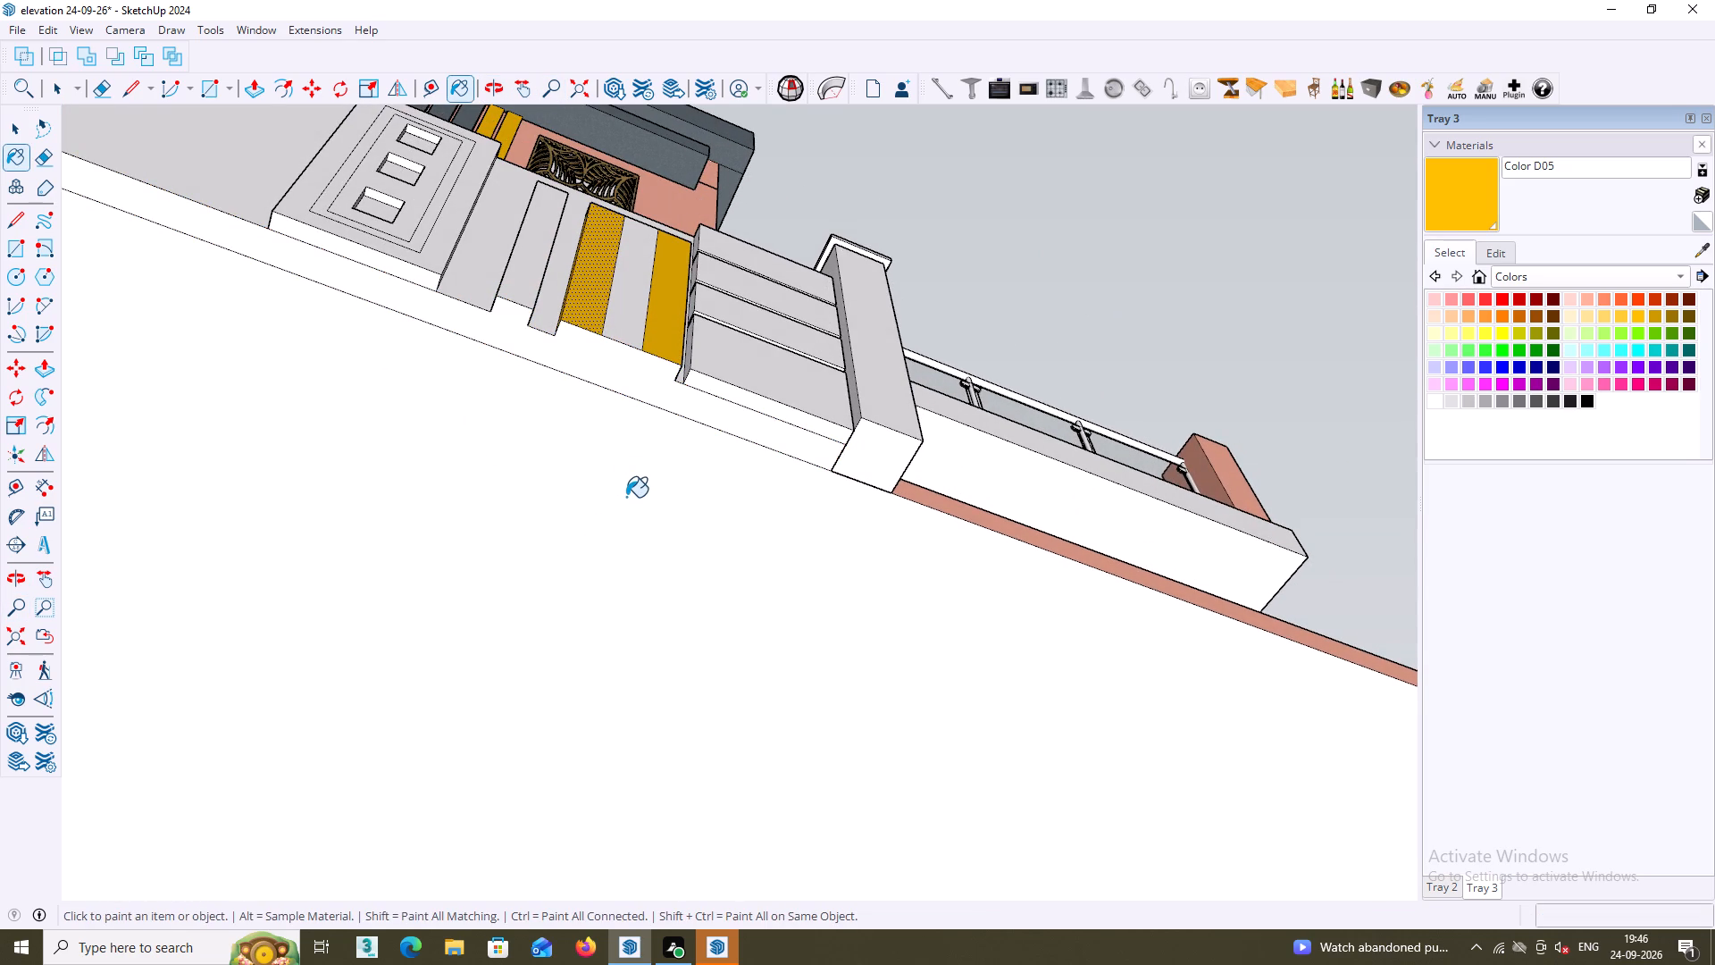
# Paint the middle raised strip's front and top faces with Formica Speckled Grey sampled from the tall grey facade cladding.
pyautogui.scroll(-3, 626, 497)
pyautogui.moveTo(641, 517); pyautogui.dragTo(650, 476, button='middle')
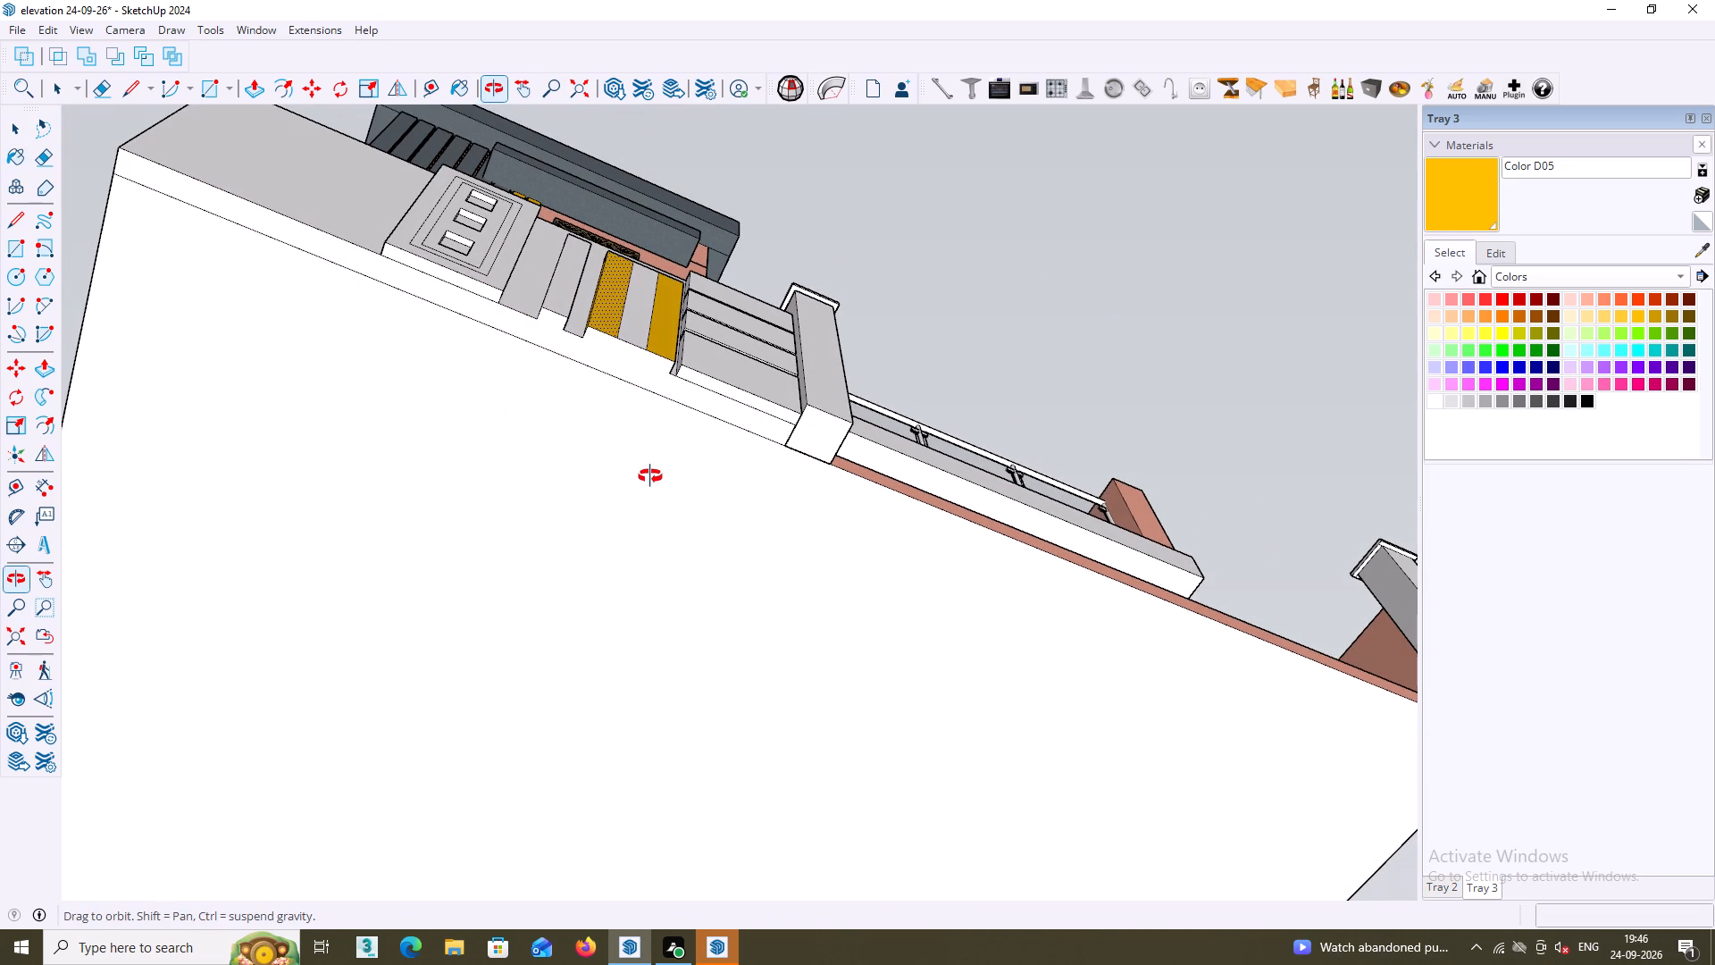
pyautogui.moveTo(650, 476); pyautogui.dragTo(573, 485, button='middle')
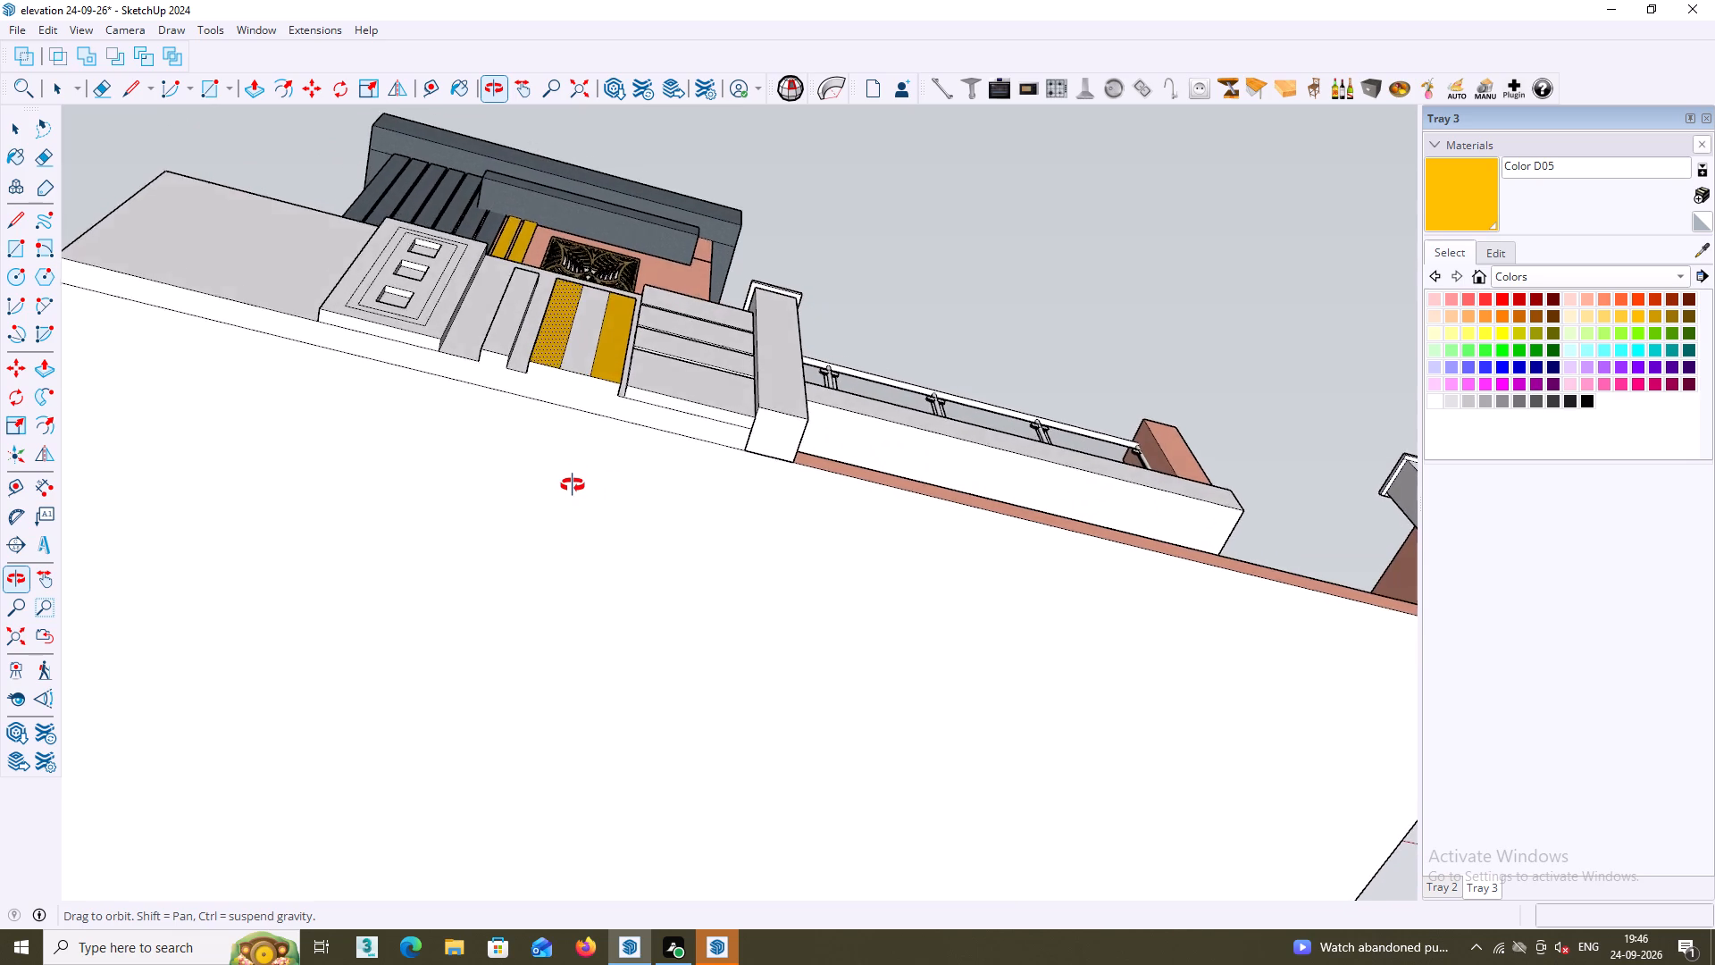
pyautogui.moveTo(573, 485); pyautogui.dragTo(577, 432, button='middle')
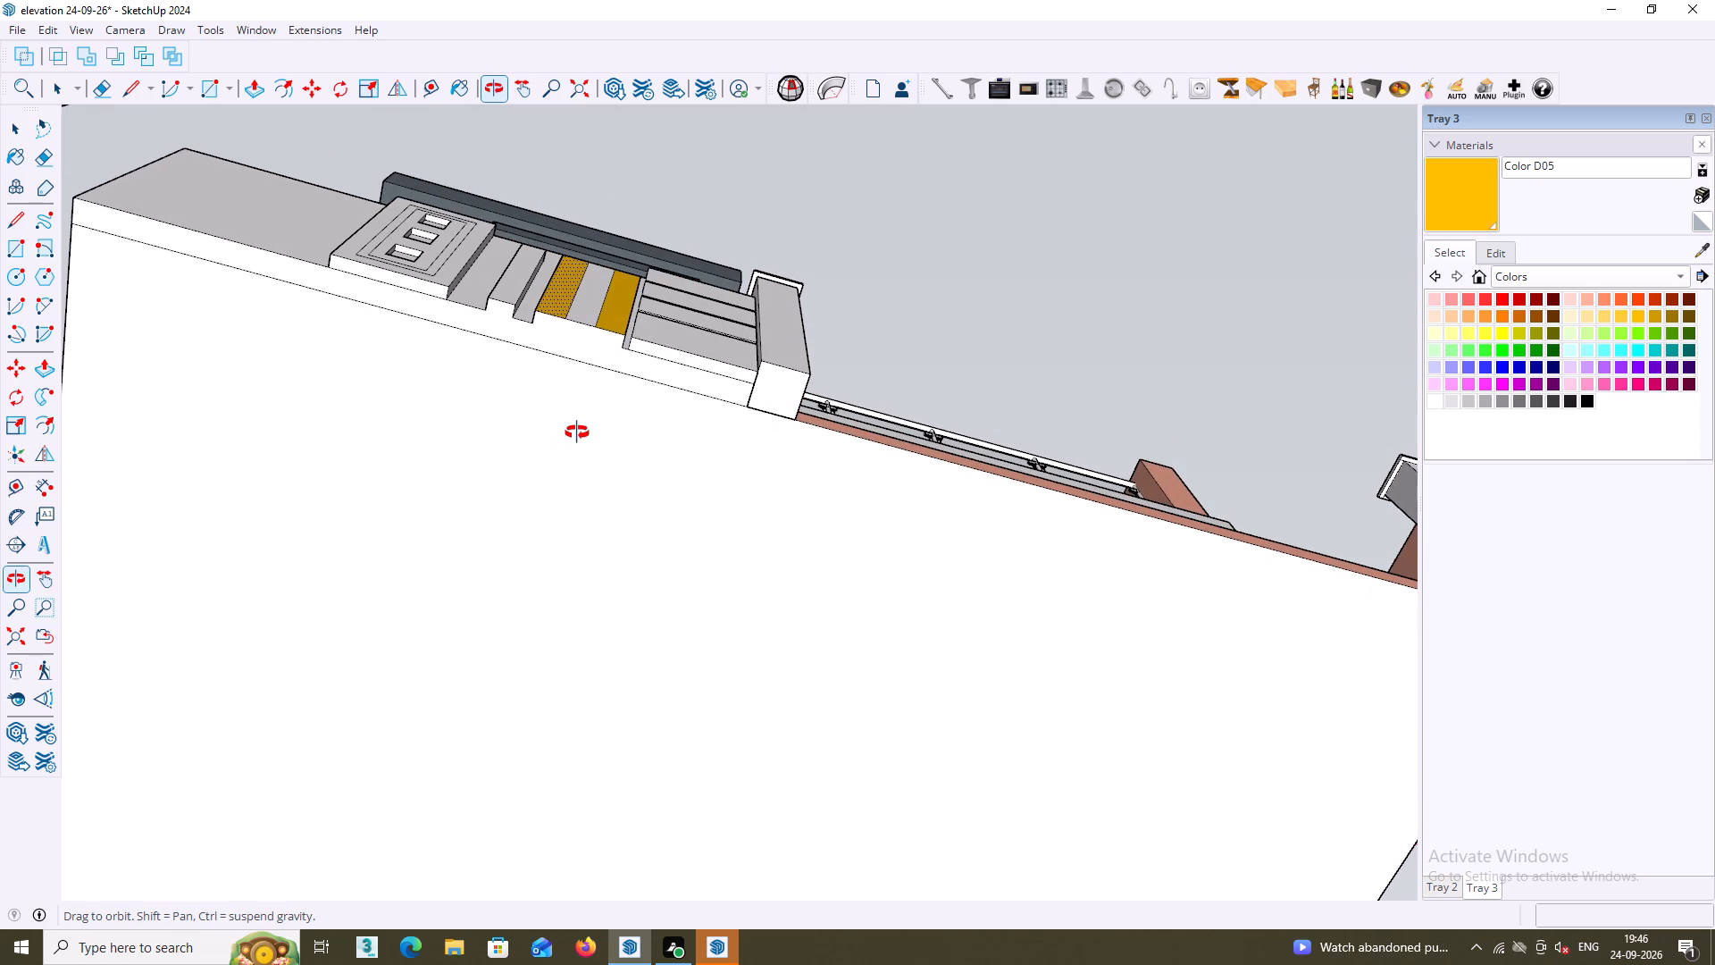
pyautogui.moveTo(577, 432); pyautogui.dragTo(554, 716, button='middle')
pyautogui.moveTo(558, 676); pyautogui.dragTo(559, 787, button='middle')
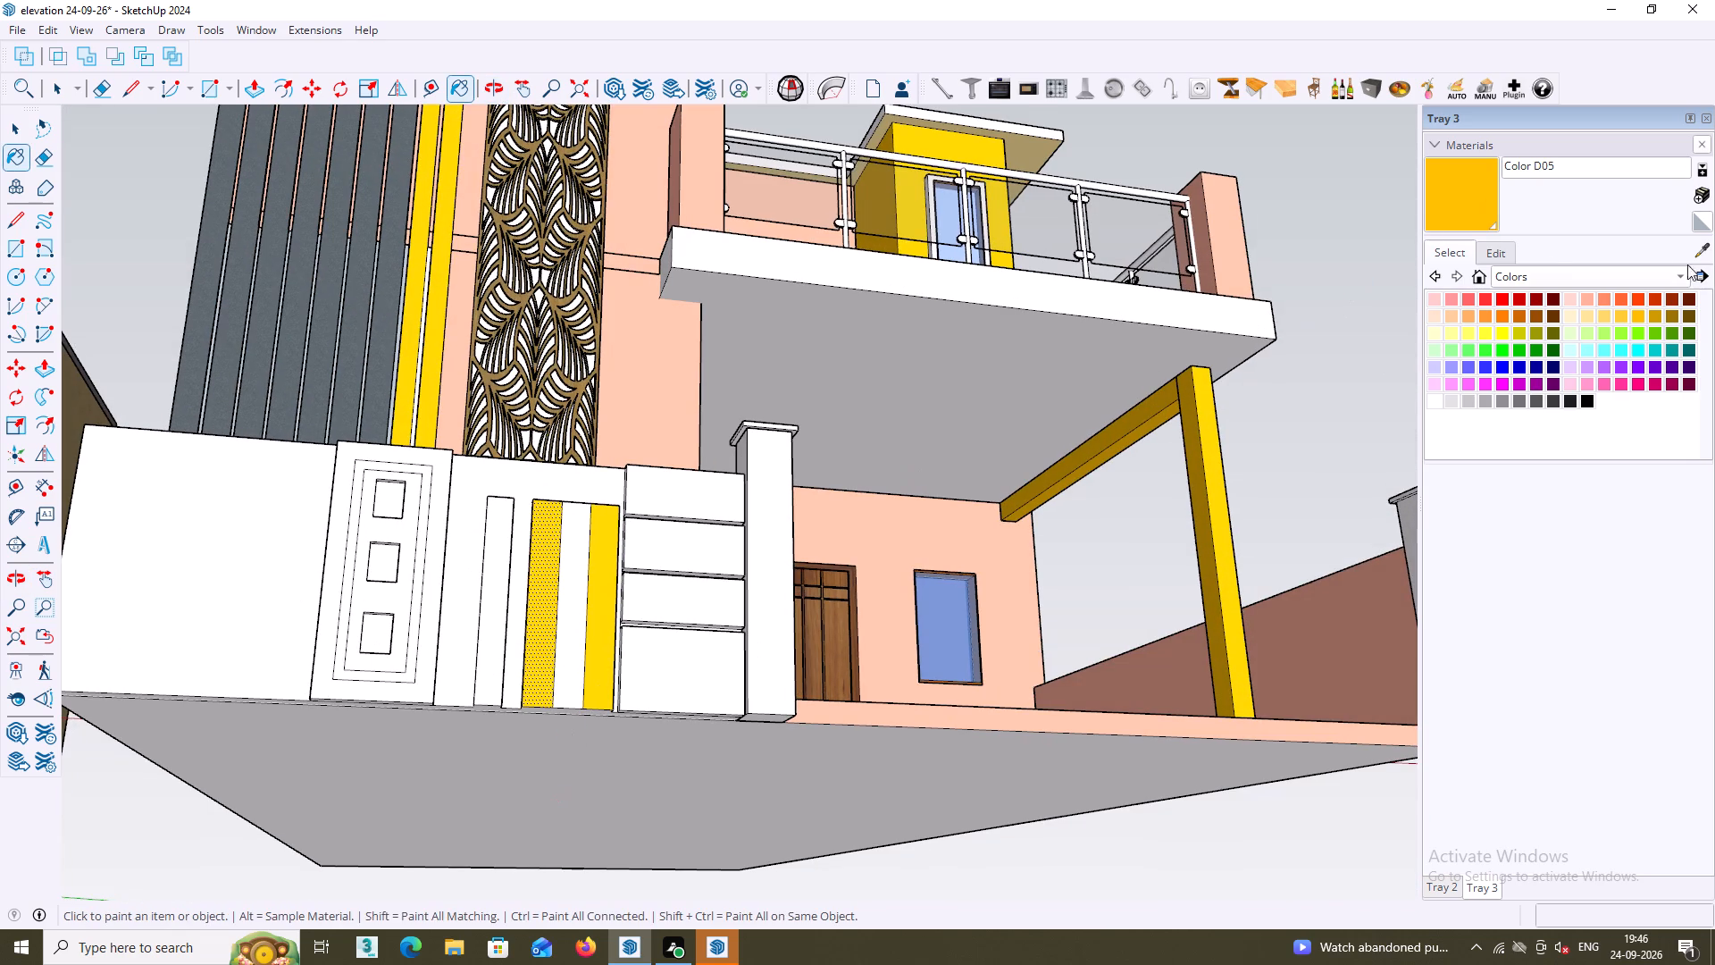
pyautogui.click(1702, 247)
pyautogui.click(280, 232)
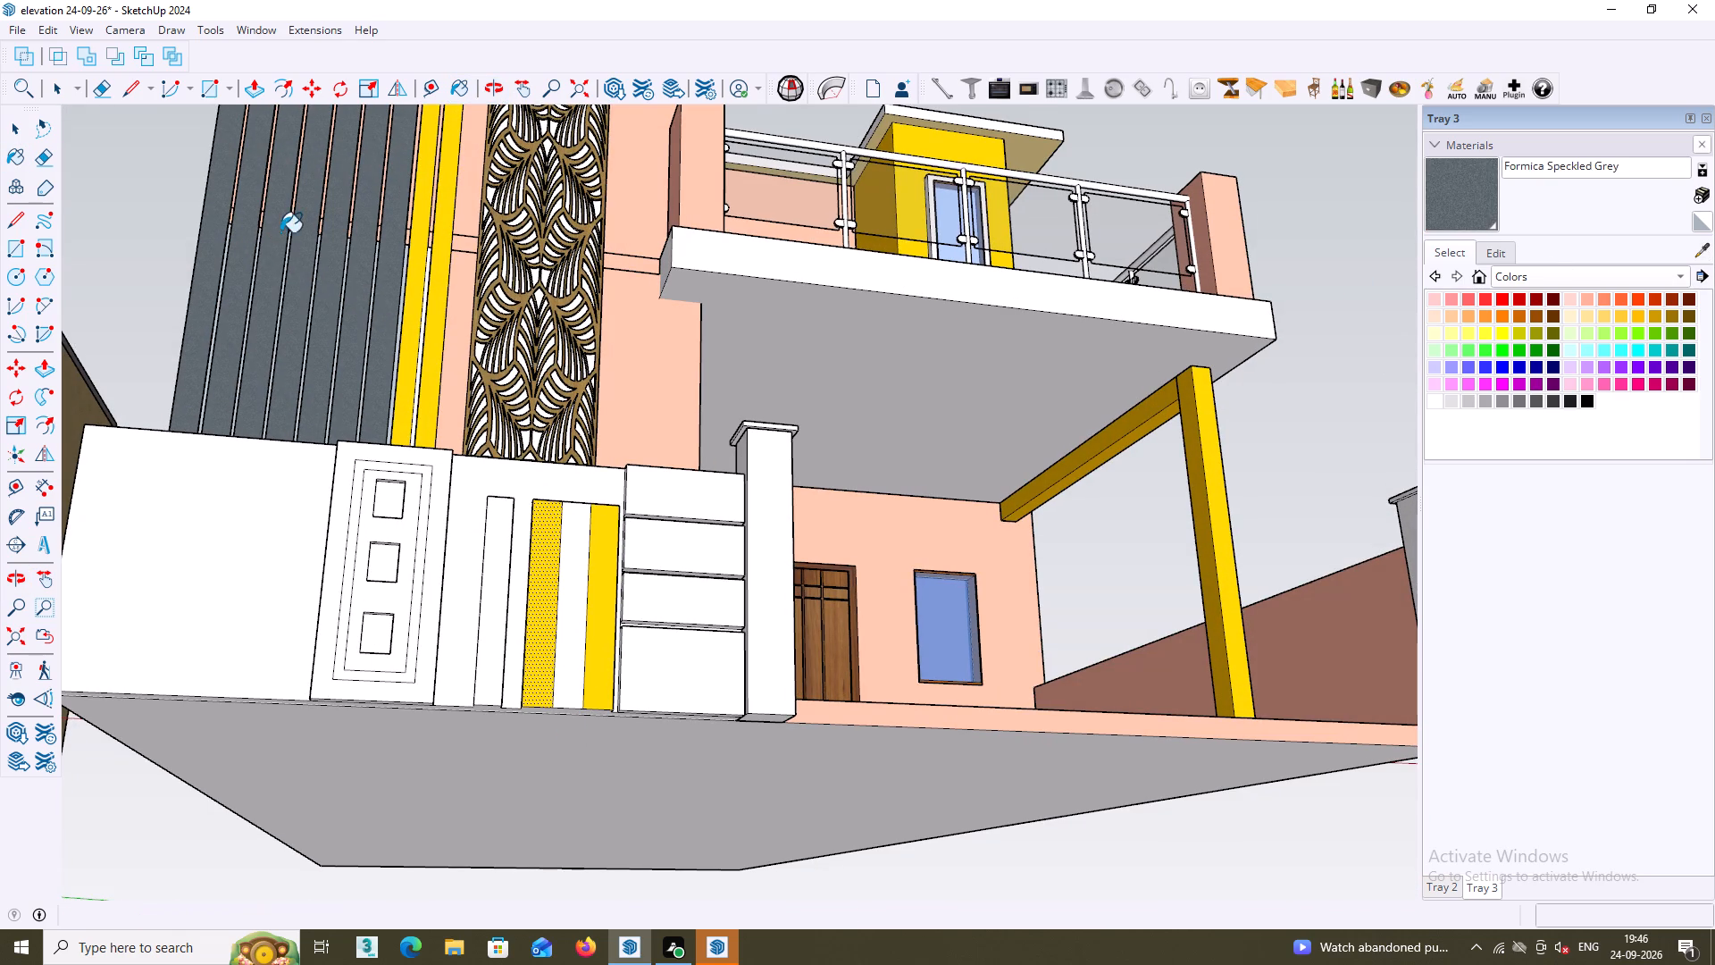
pyautogui.click(574, 661)
pyautogui.scroll(-1, 568, 659)
pyautogui.moveTo(531, 631); pyautogui.dragTo(531, 748, button='middle')
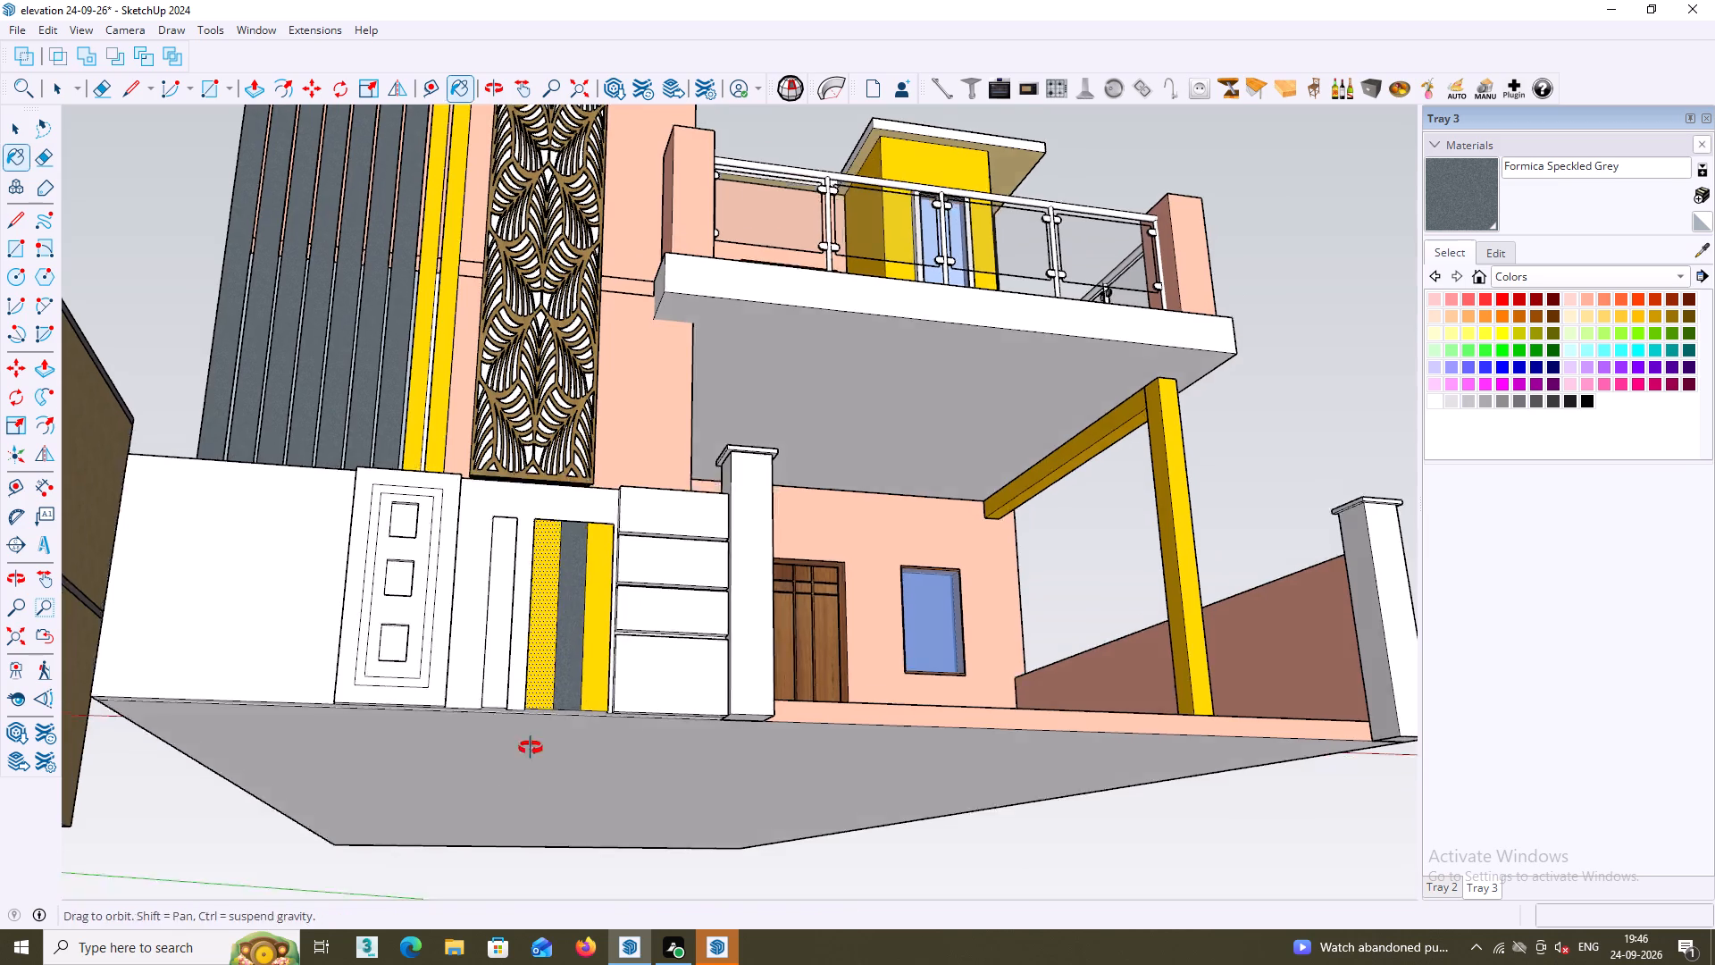
pyautogui.moveTo(531, 748); pyautogui.dragTo(523, 772, button='middle')
pyautogui.moveTo(567, 597); pyautogui.dragTo(555, 680, button='middle')
pyautogui.scroll(11, 556, 680)
pyautogui.moveTo(573, 633); pyautogui.dragTo(554, 701, button='middle')
pyautogui.scroll(3, 556, 672)
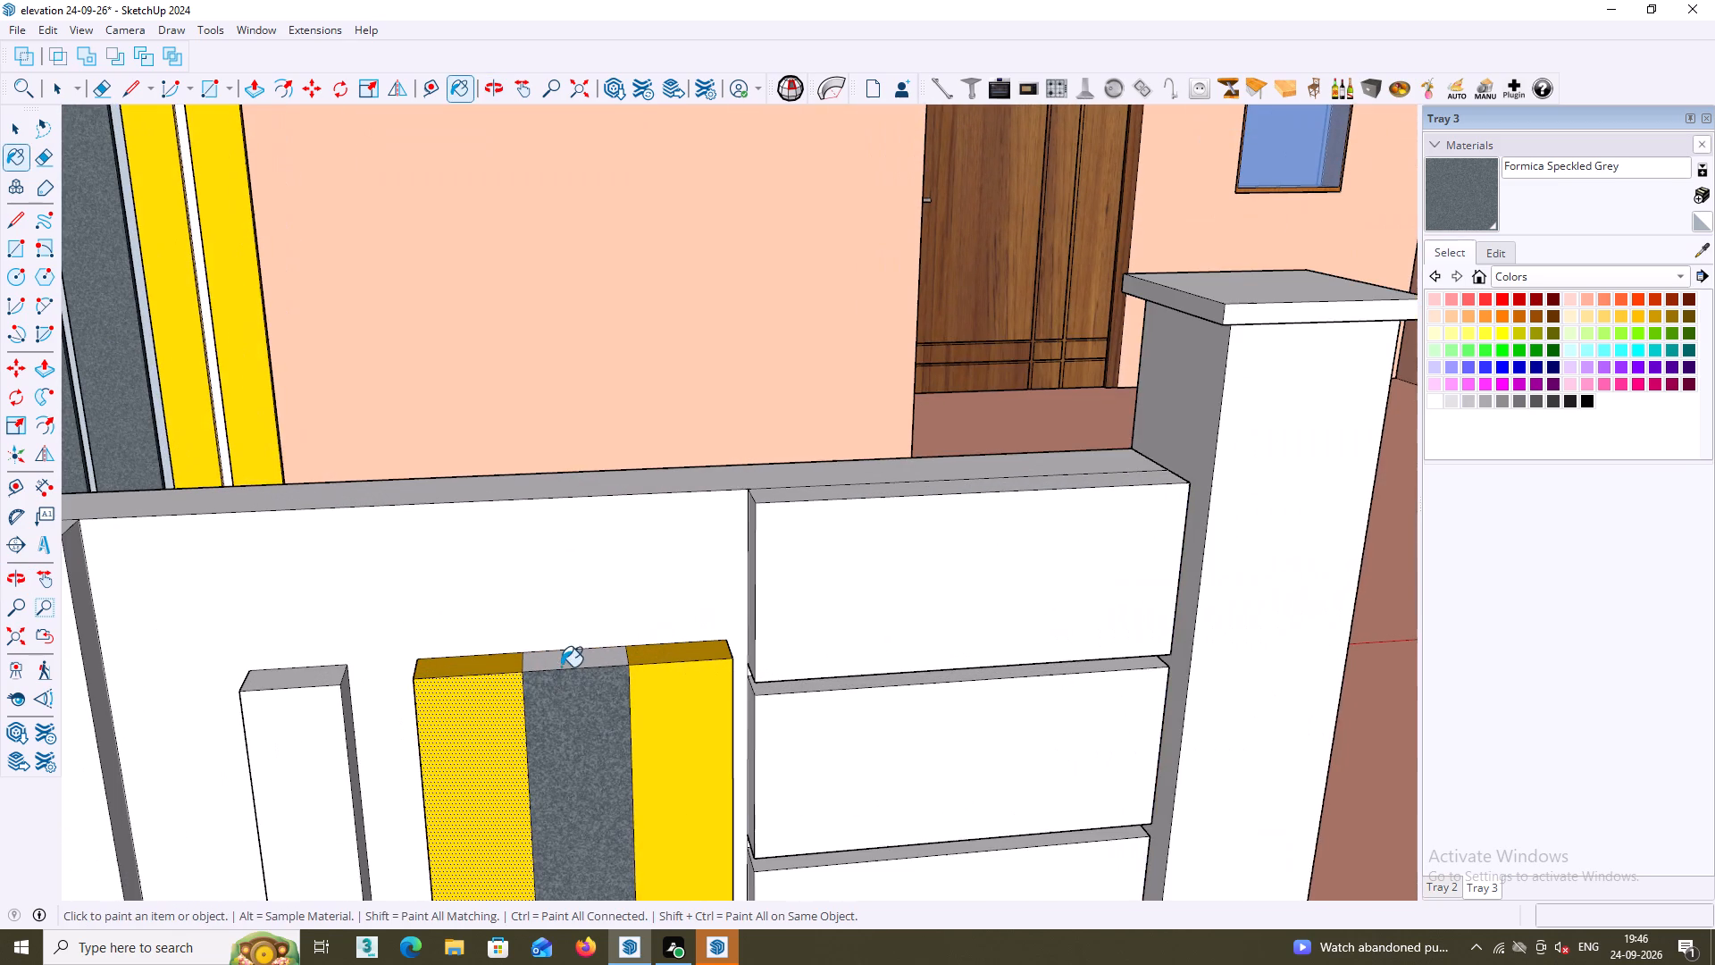
pyautogui.click(561, 667)
pyautogui.scroll(-6, 557, 684)
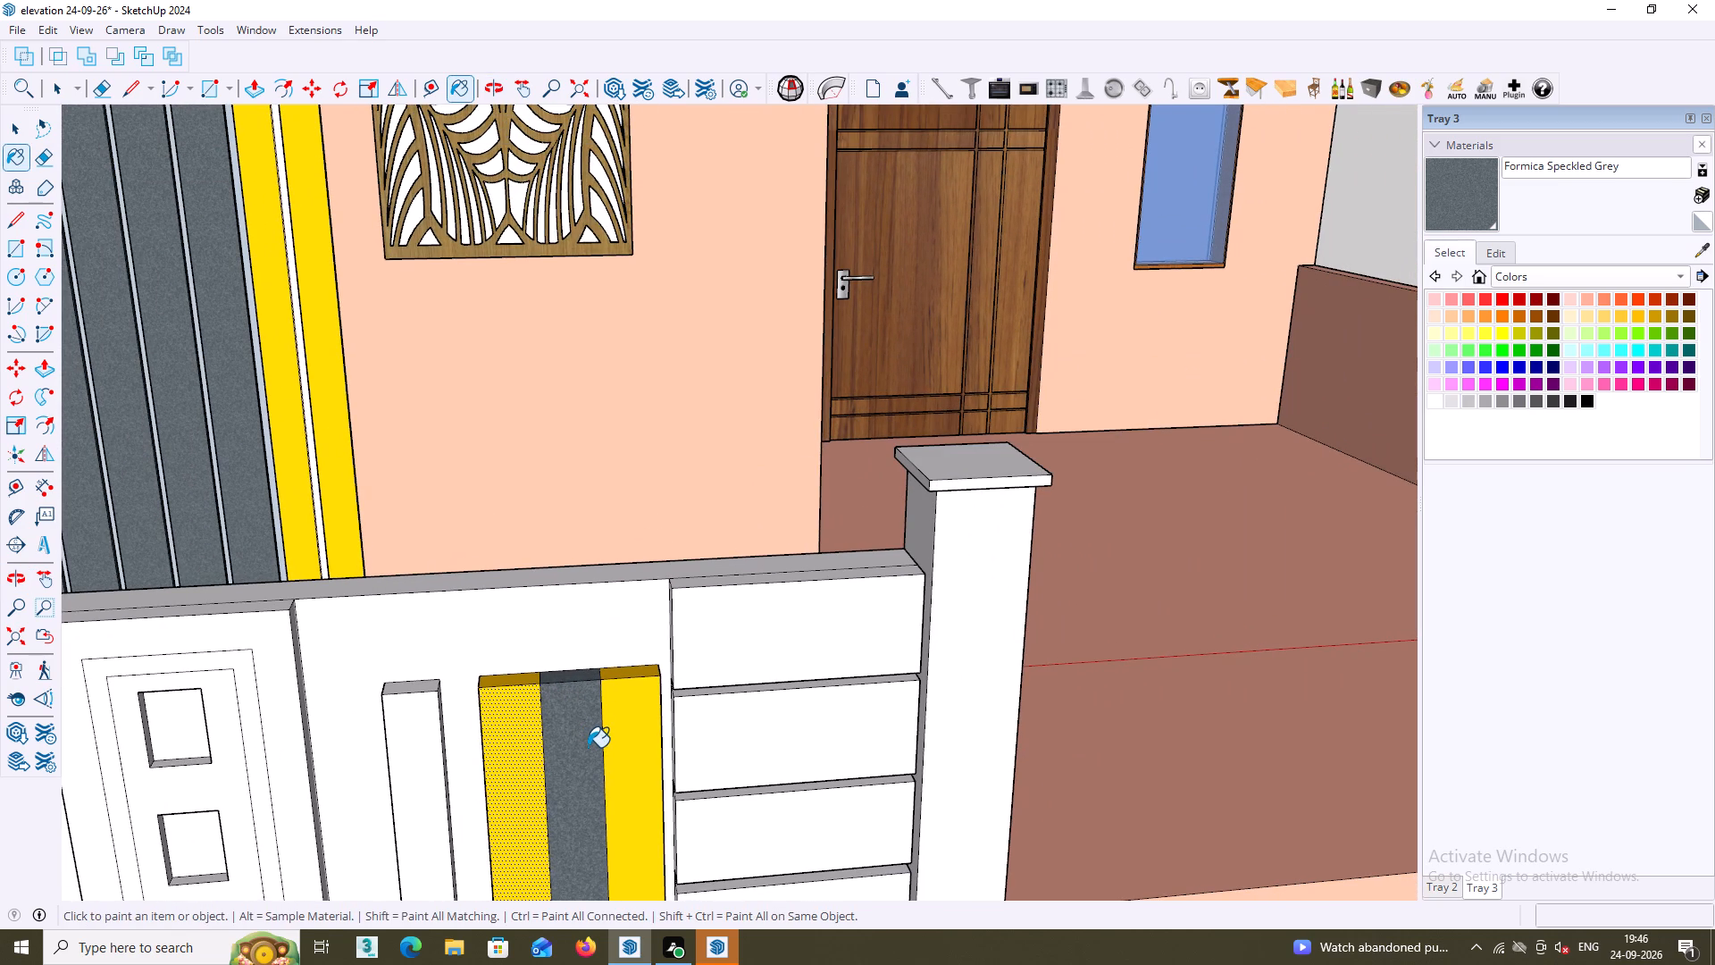
# Paint the four stacked panels' front faces, the top panel's side face and the adjoining pillar with Formica Speckled Grey.
pyautogui.moveTo(580, 743); pyautogui.dragTo(563, 625, button='middle')
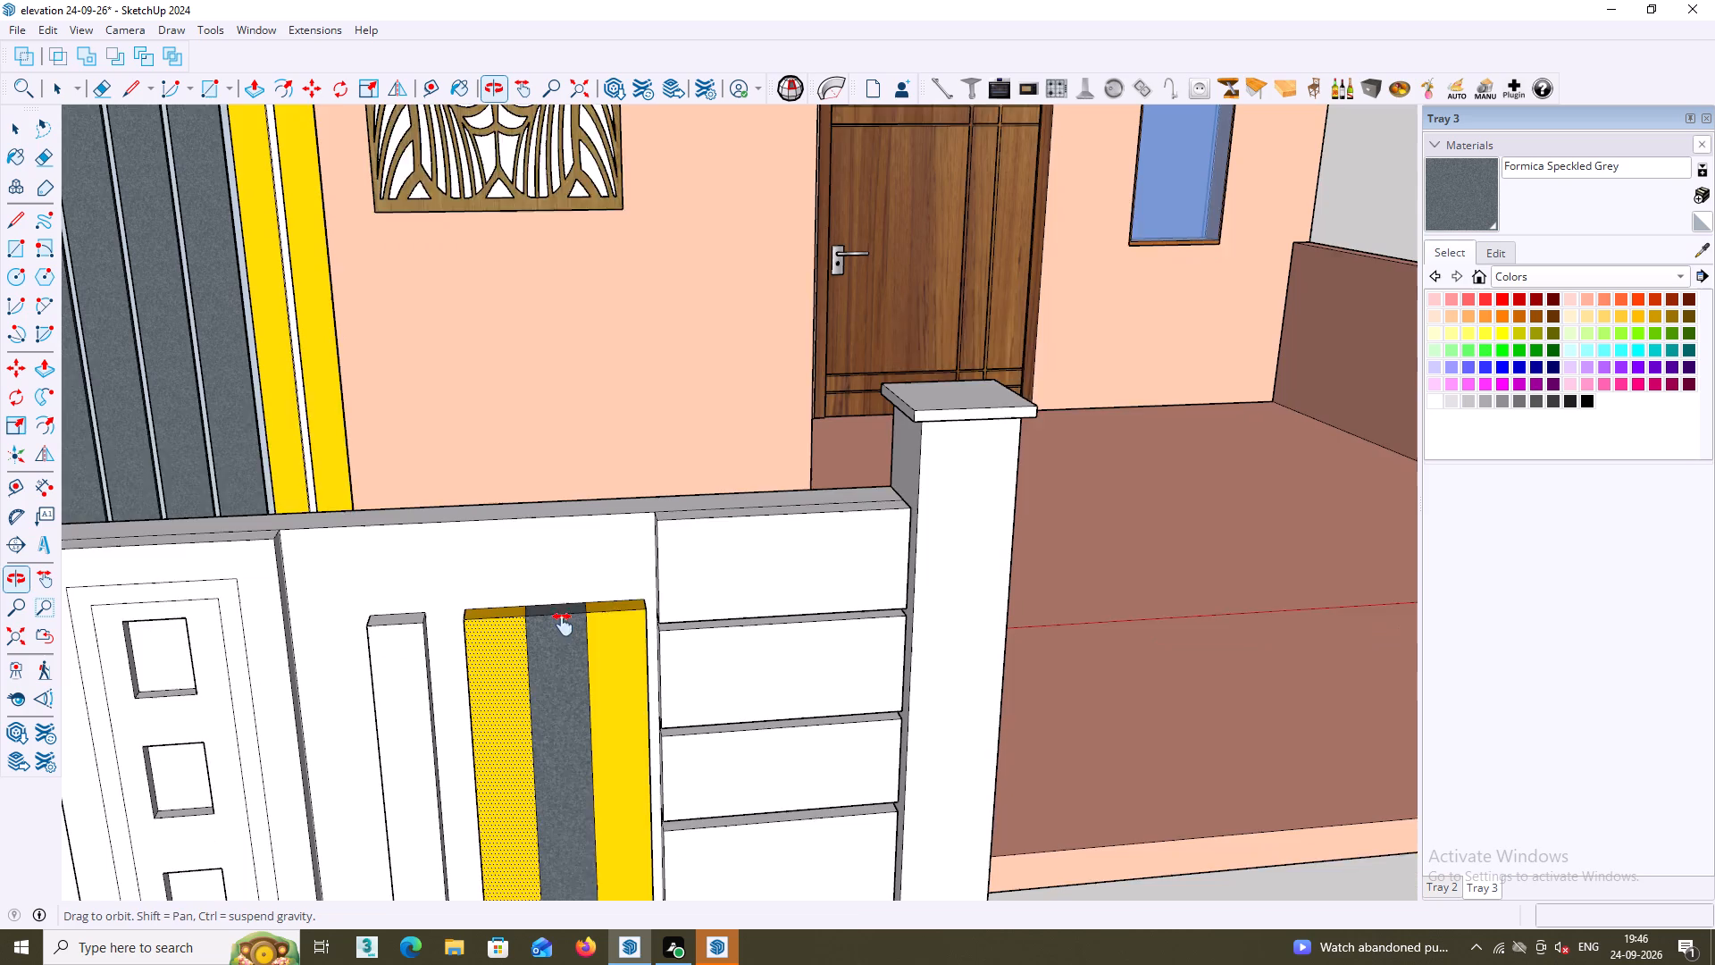
pyautogui.moveTo(563, 625); pyautogui.dragTo(560, 569, button='middle')
pyautogui.click(699, 474)
pyautogui.moveTo(696, 565); pyautogui.dragTo(827, 533, button='middle')
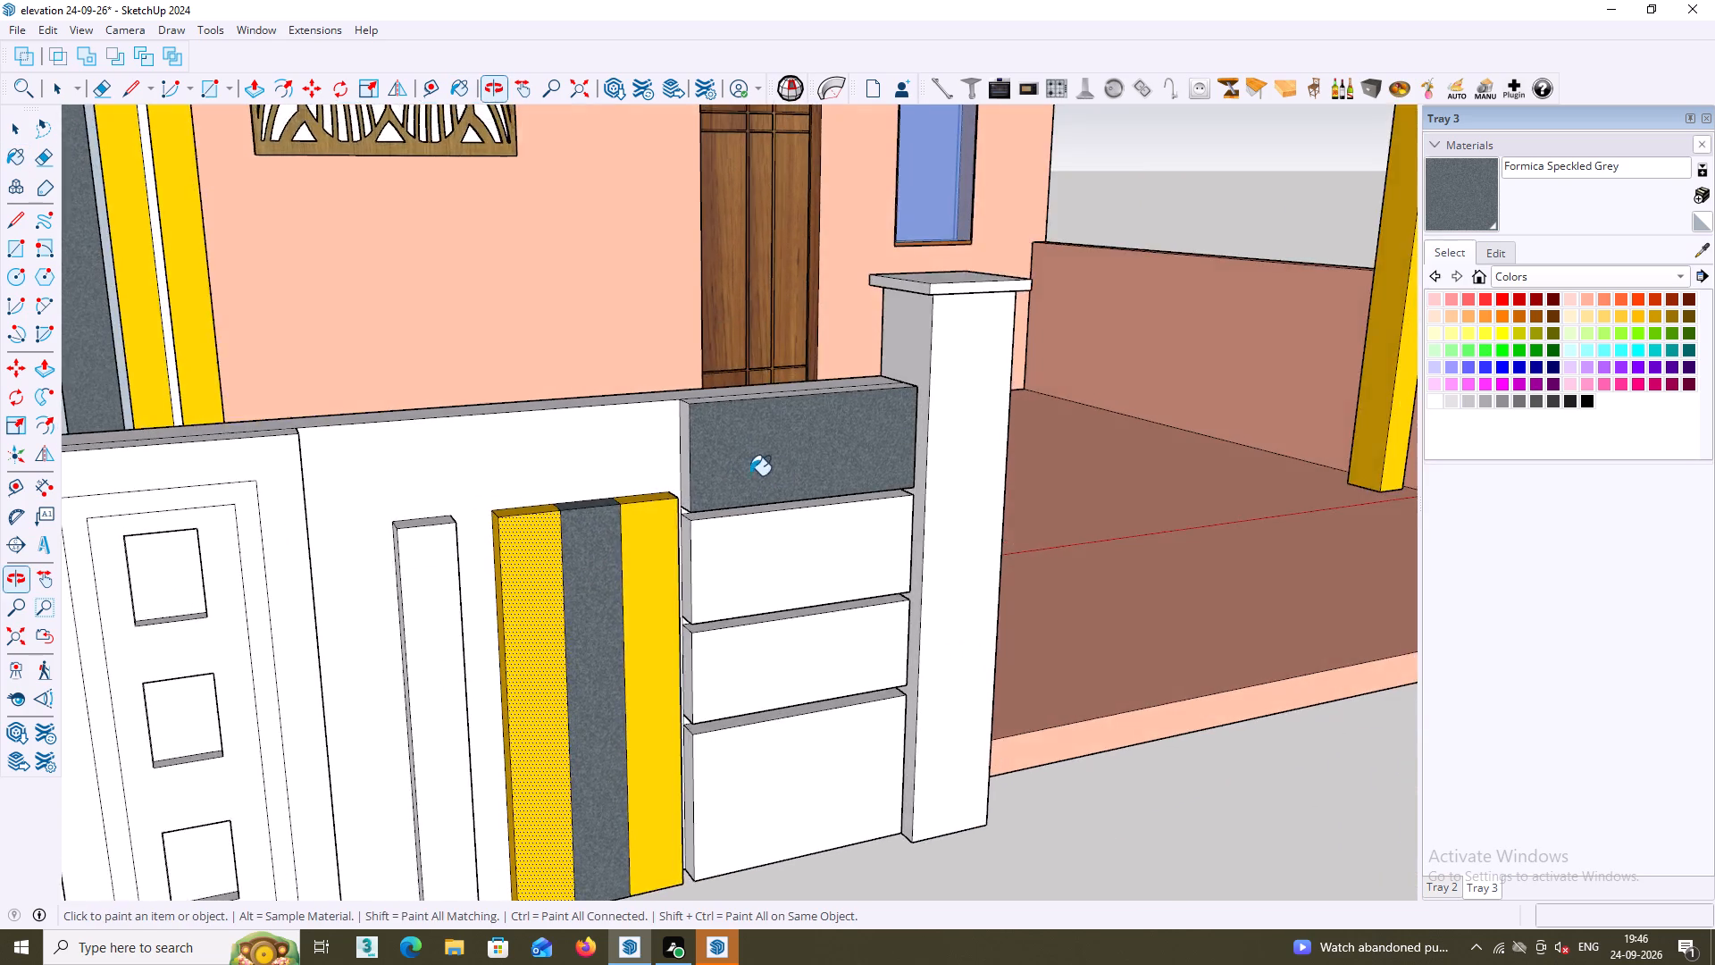
pyautogui.scroll(4, 740, 465)
pyautogui.click(659, 445)
pyautogui.moveTo(690, 456); pyautogui.dragTo(857, 439, button='middle')
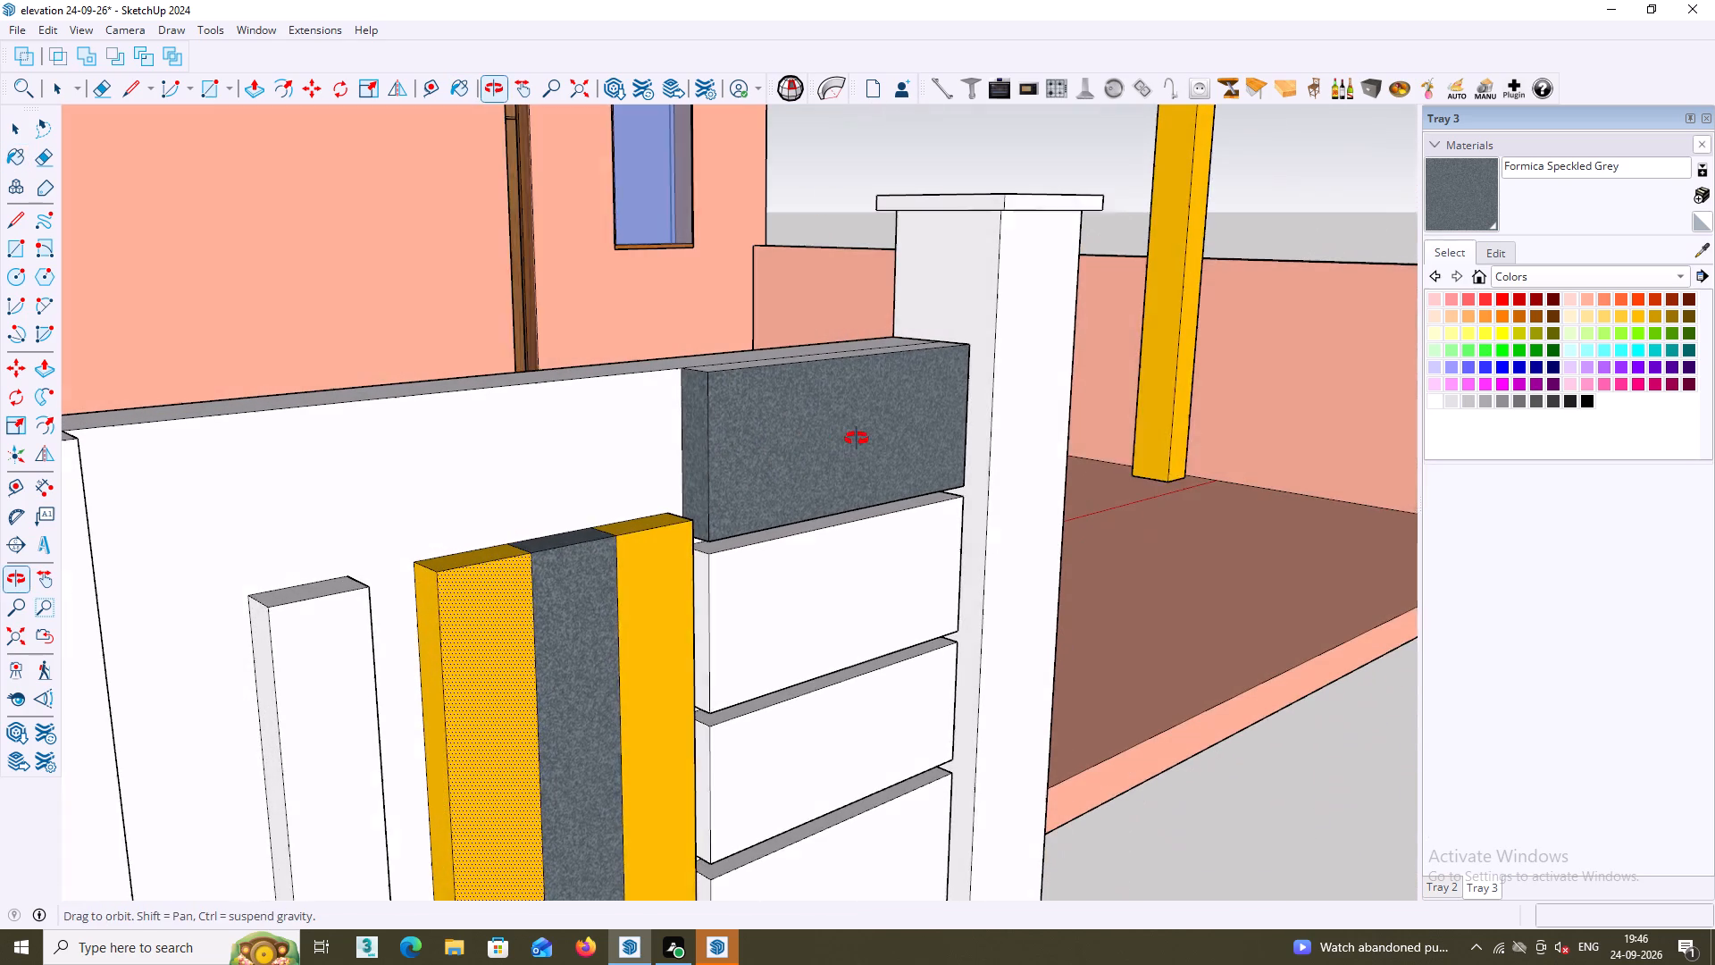
pyautogui.moveTo(857, 439); pyautogui.dragTo(859, 439, button='middle')
pyautogui.click(777, 589)
pyautogui.click(792, 753)
pyautogui.moveTo(794, 761); pyautogui.dragTo(762, 684, button='middle')
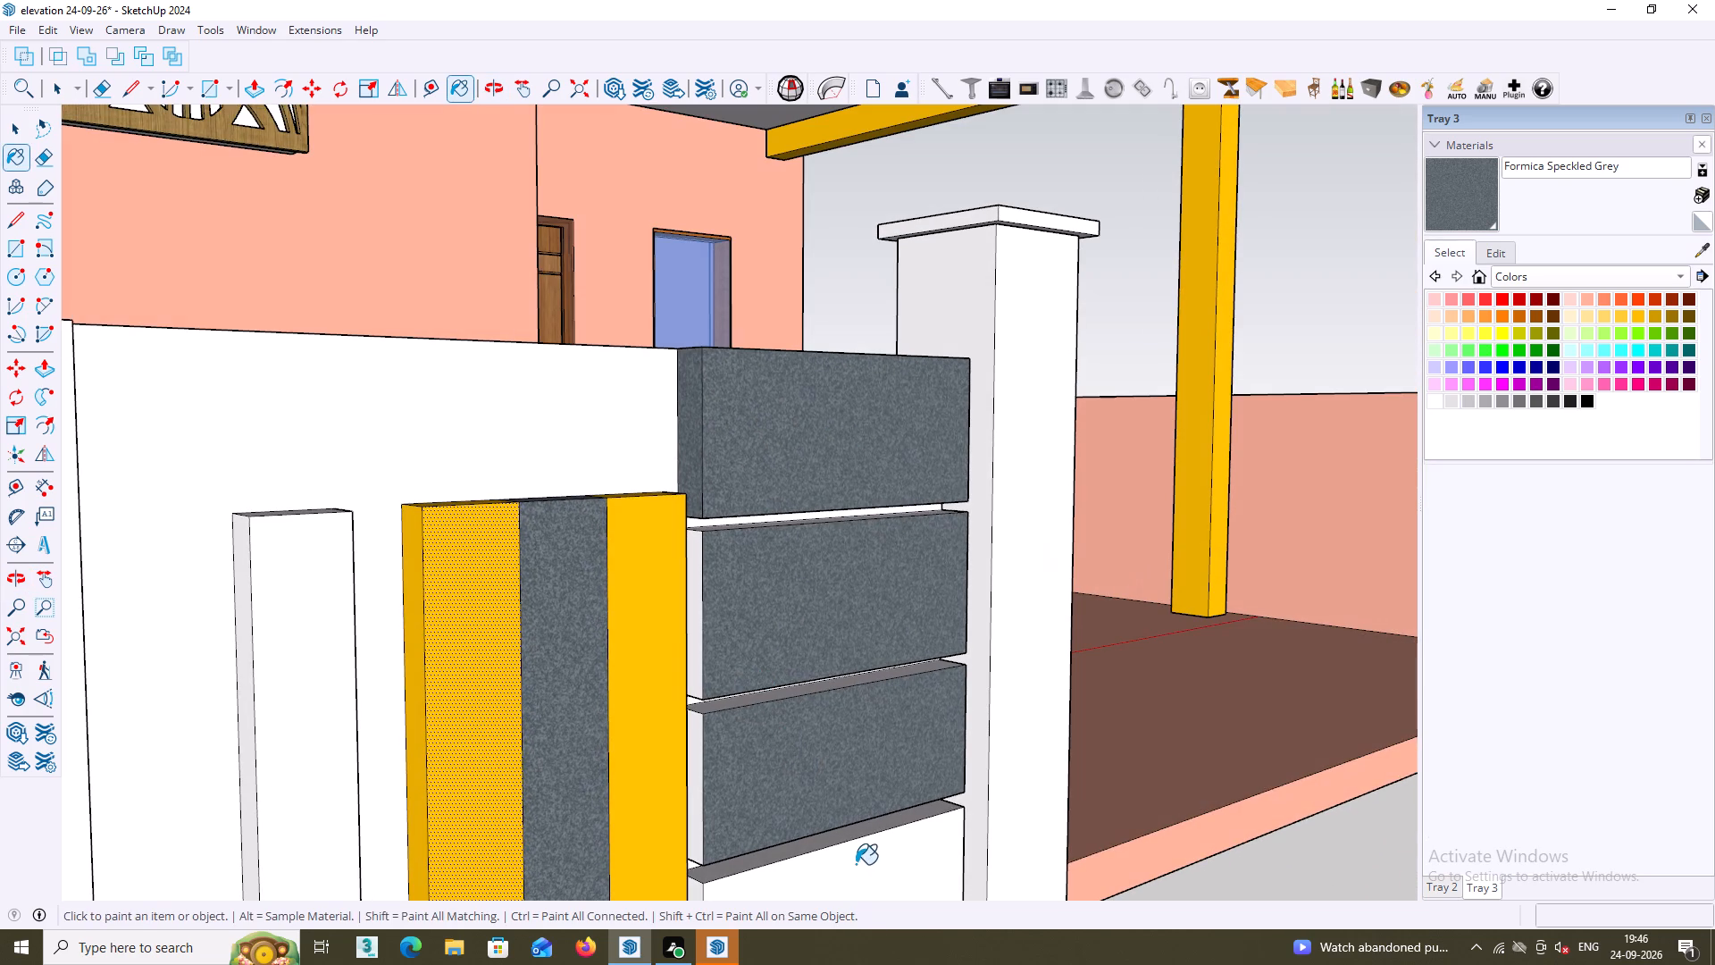
pyautogui.click(856, 864)
pyautogui.keyDown('shift'); pyautogui.moveTo(858, 868); pyautogui.dragTo(814, 682, button='middle'); pyautogui.keyUp('shift')
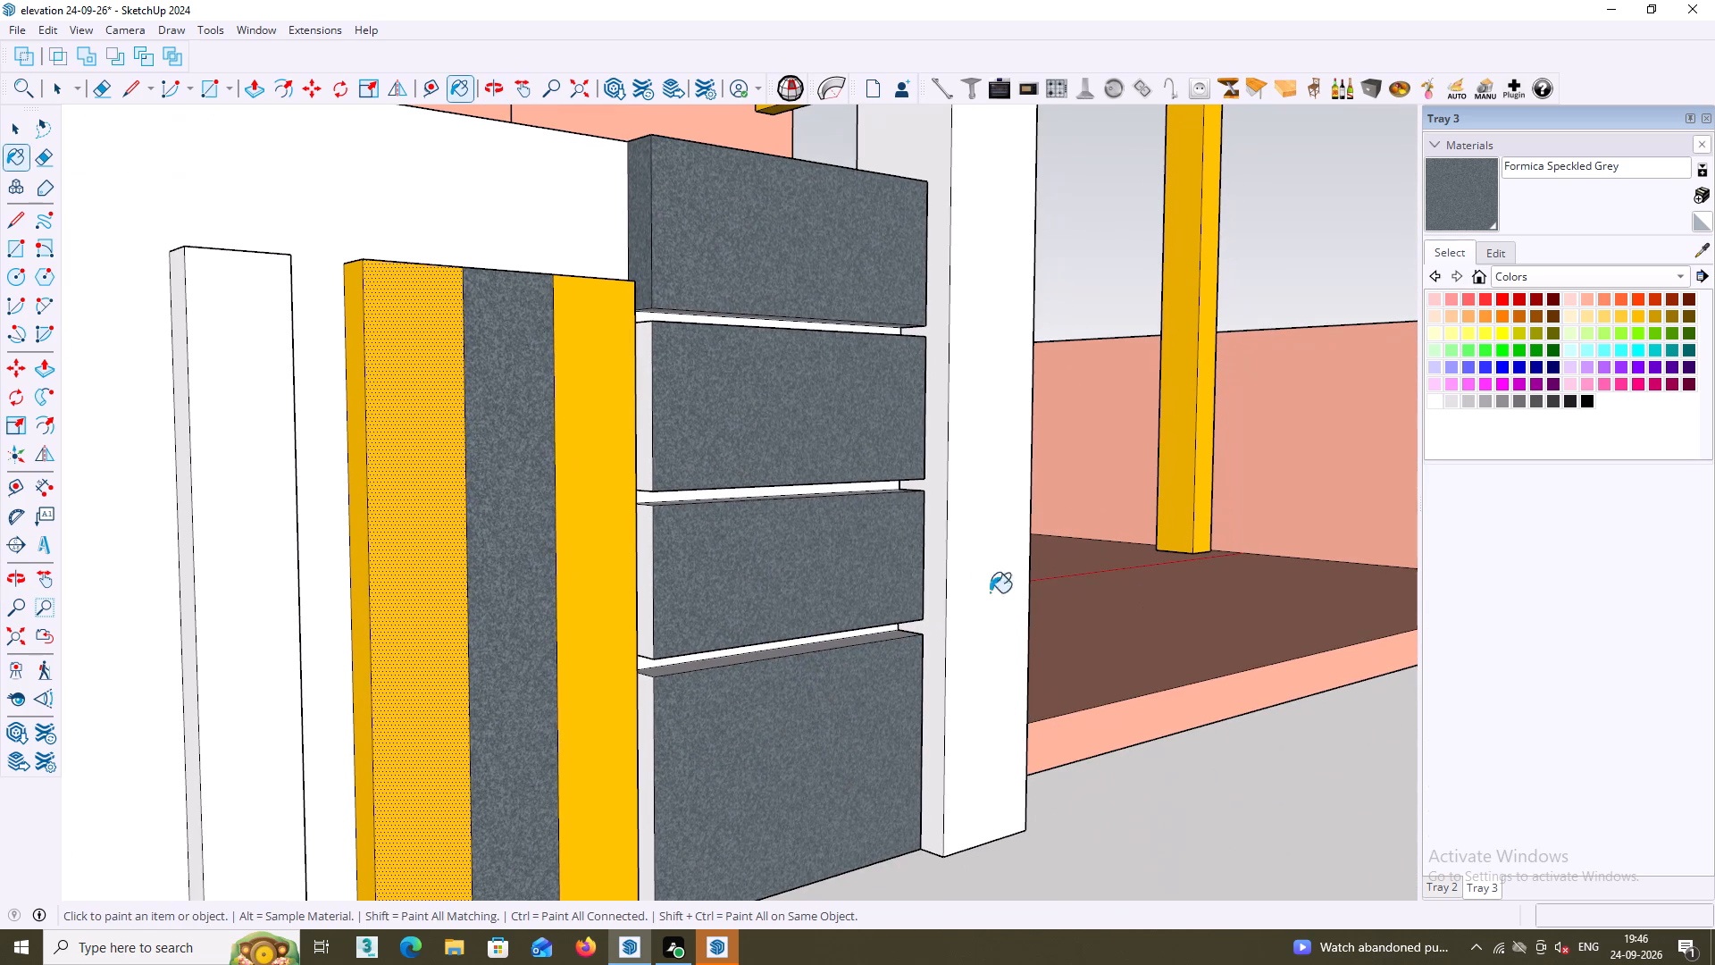
pyautogui.click(977, 591)
# Paint the exposed side and top faces of the lower three stacked panels with Formica Speckled Grey.
pyautogui.moveTo(937, 575); pyautogui.dragTo(880, 743, button='middle')
pyautogui.scroll(2, 802, 539)
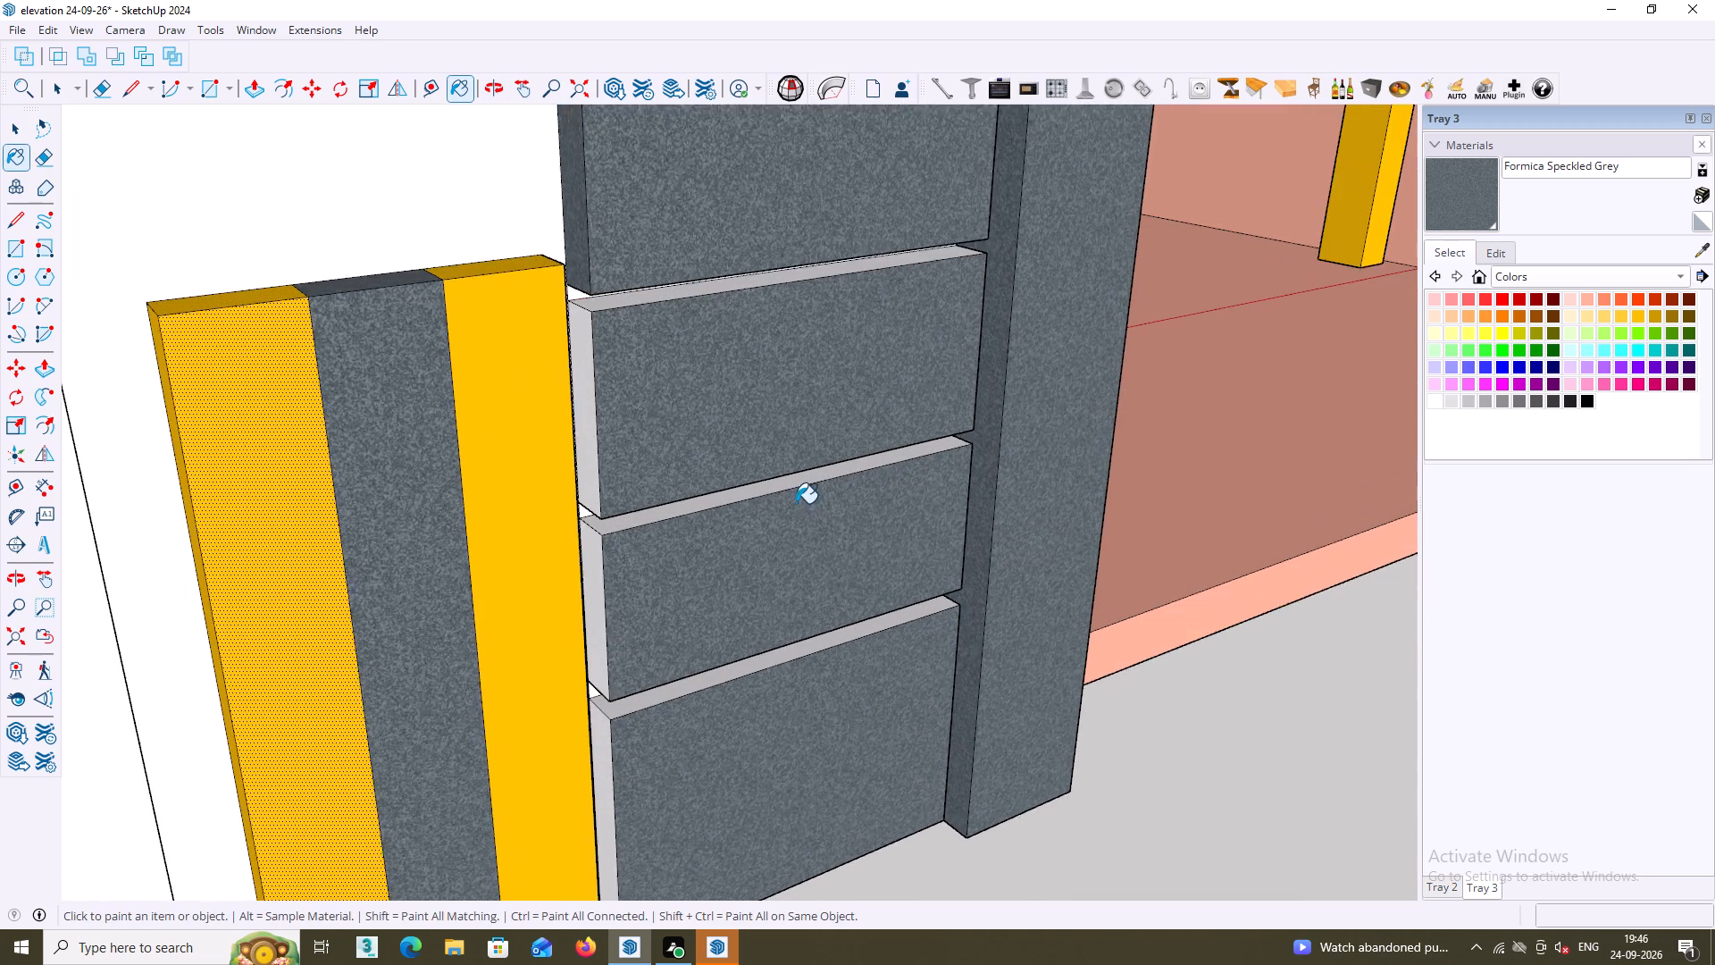
pyautogui.scroll(5, 796, 503)
pyautogui.click(441, 623)
pyautogui.click(431, 488)
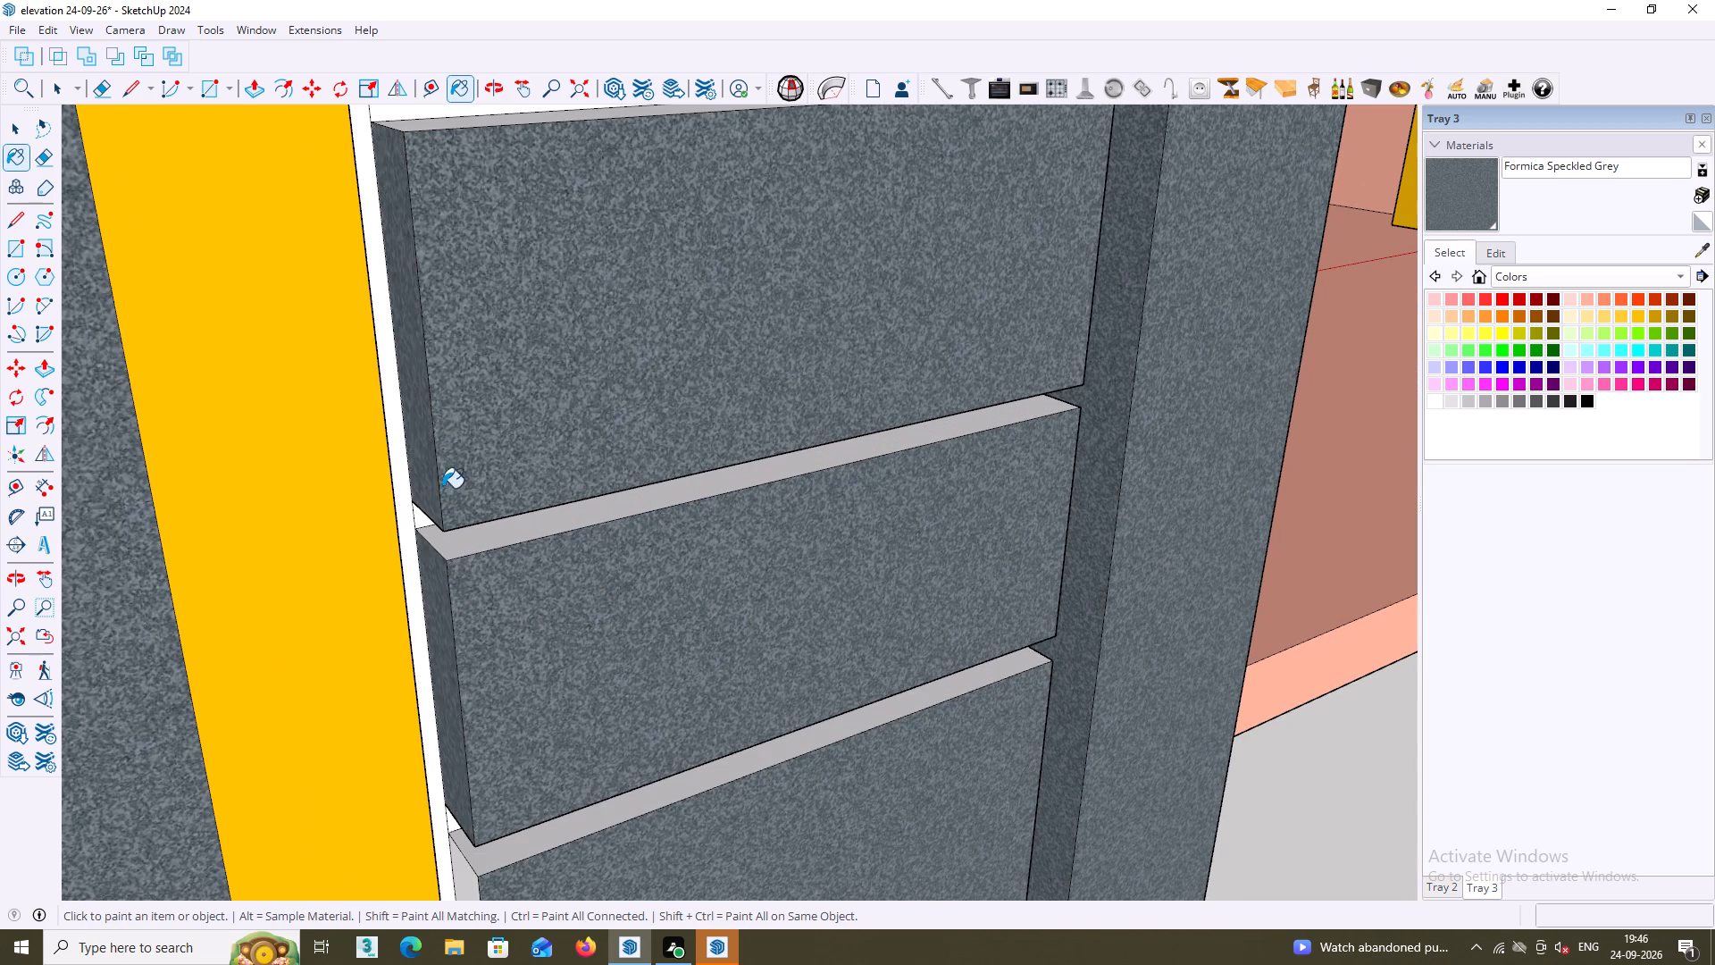
pyautogui.scroll(-5, 498, 583)
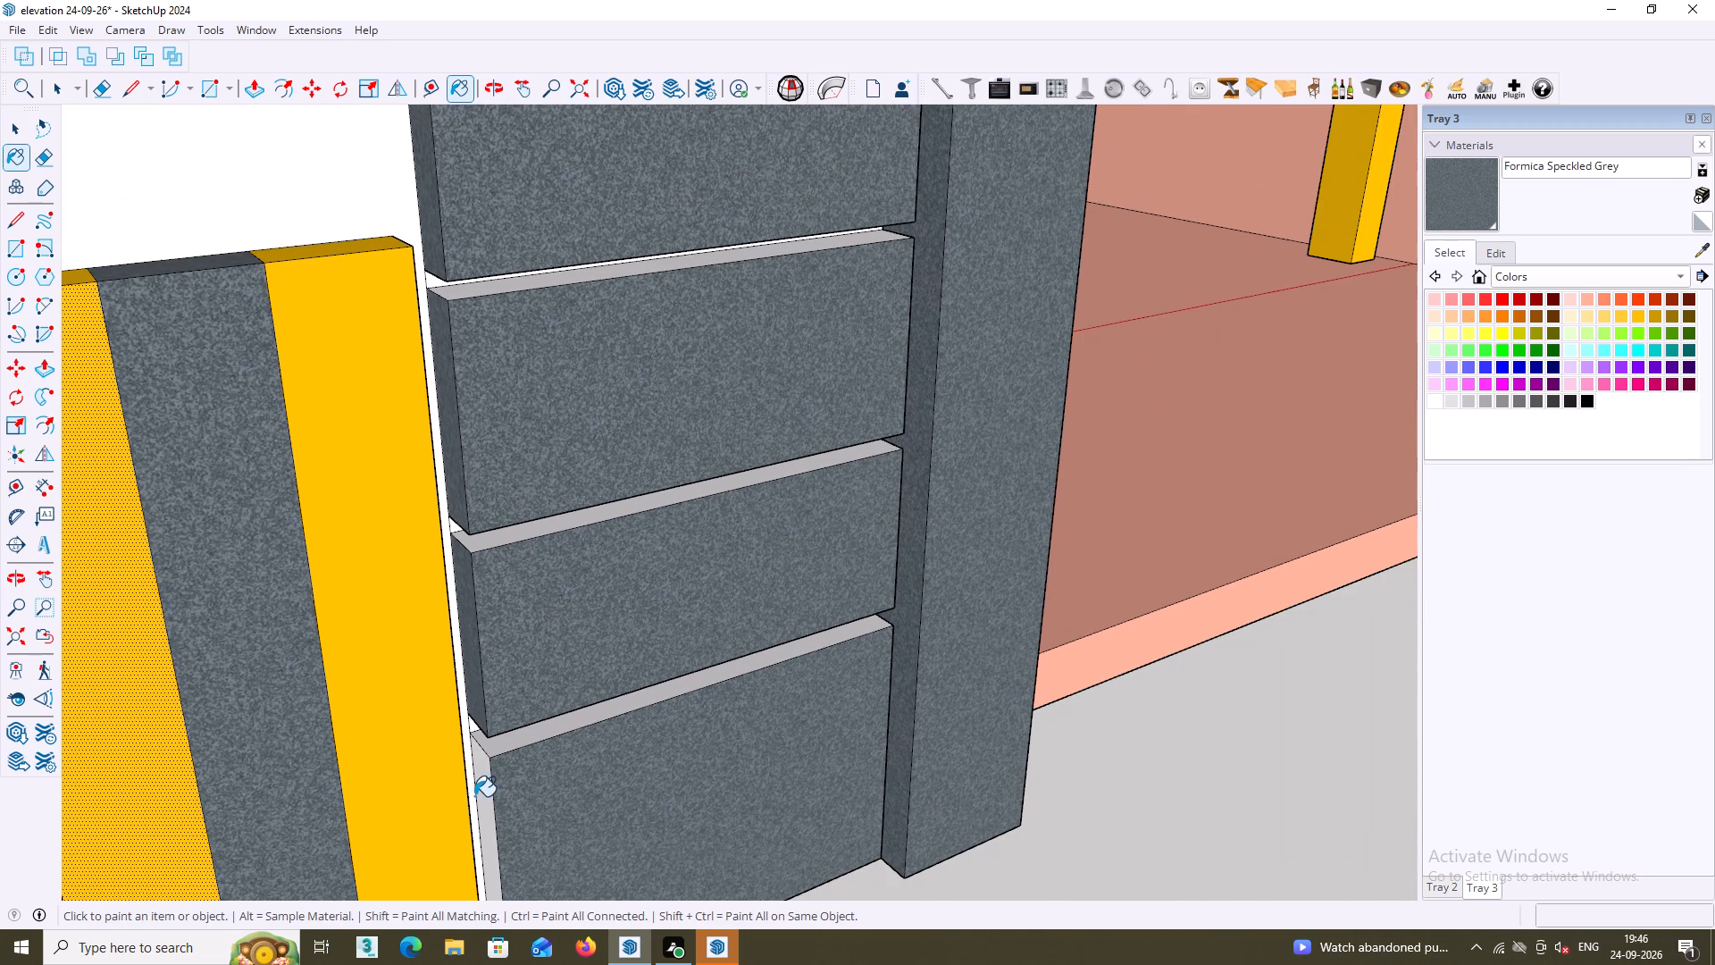
pyautogui.scroll(2, 477, 793)
pyautogui.click(486, 785)
pyautogui.click(544, 730)
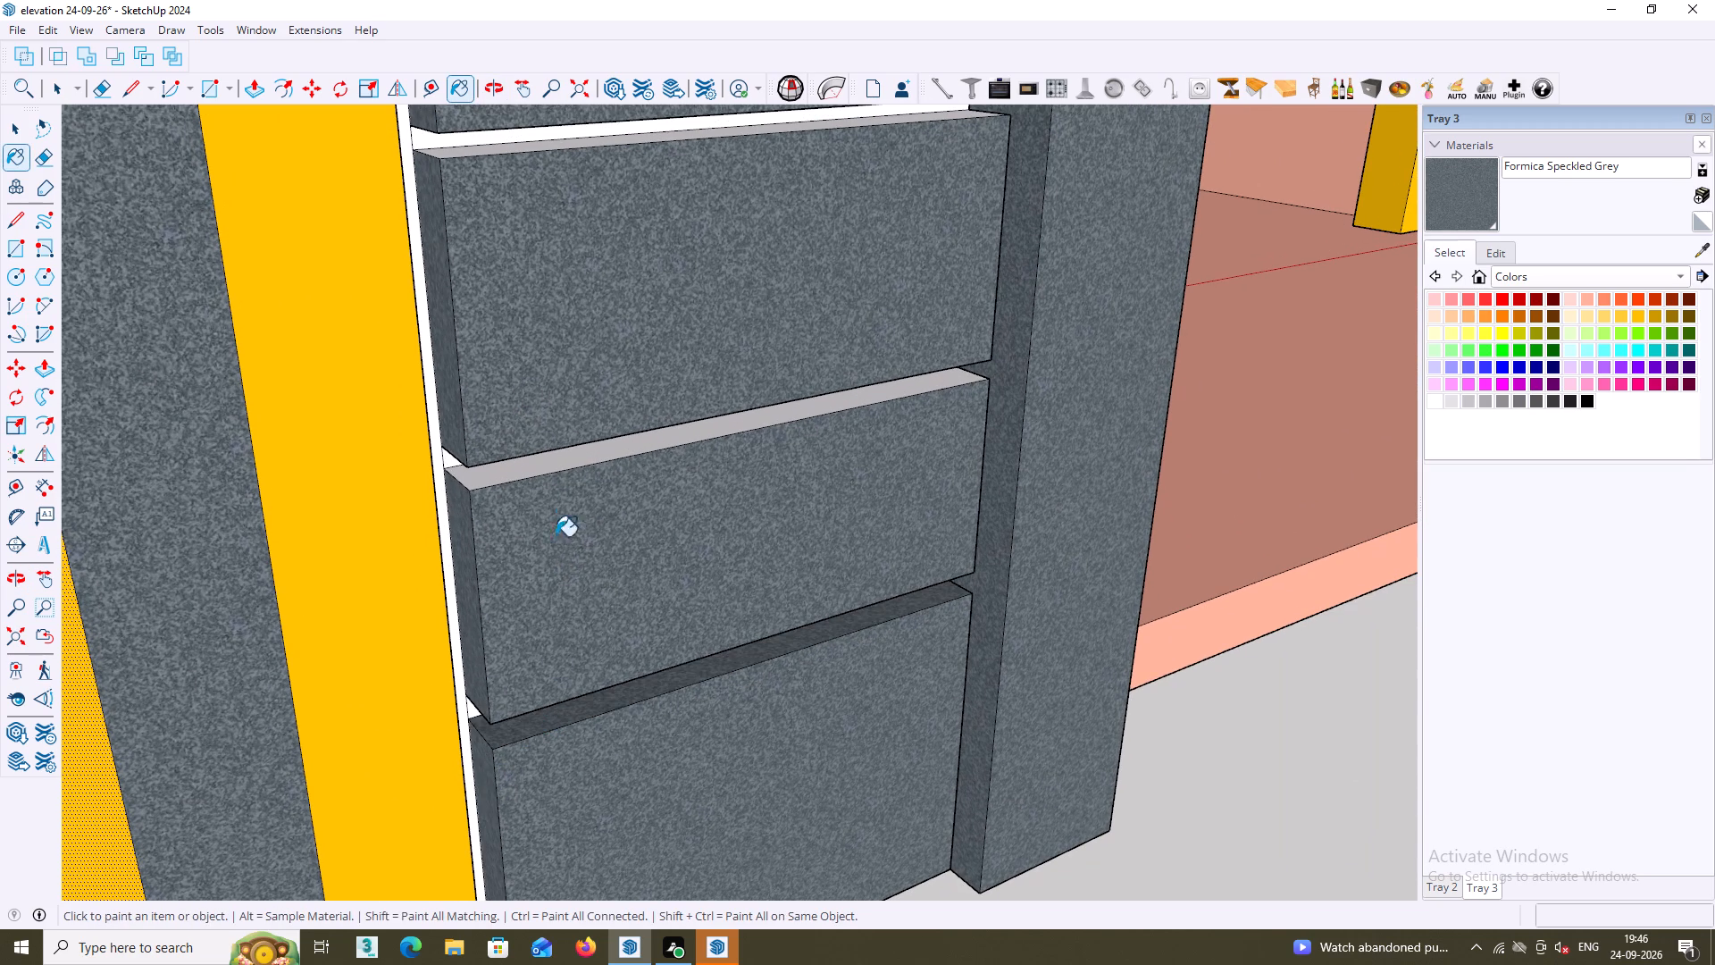
pyautogui.click(553, 466)
pyautogui.scroll(-5, 553, 472)
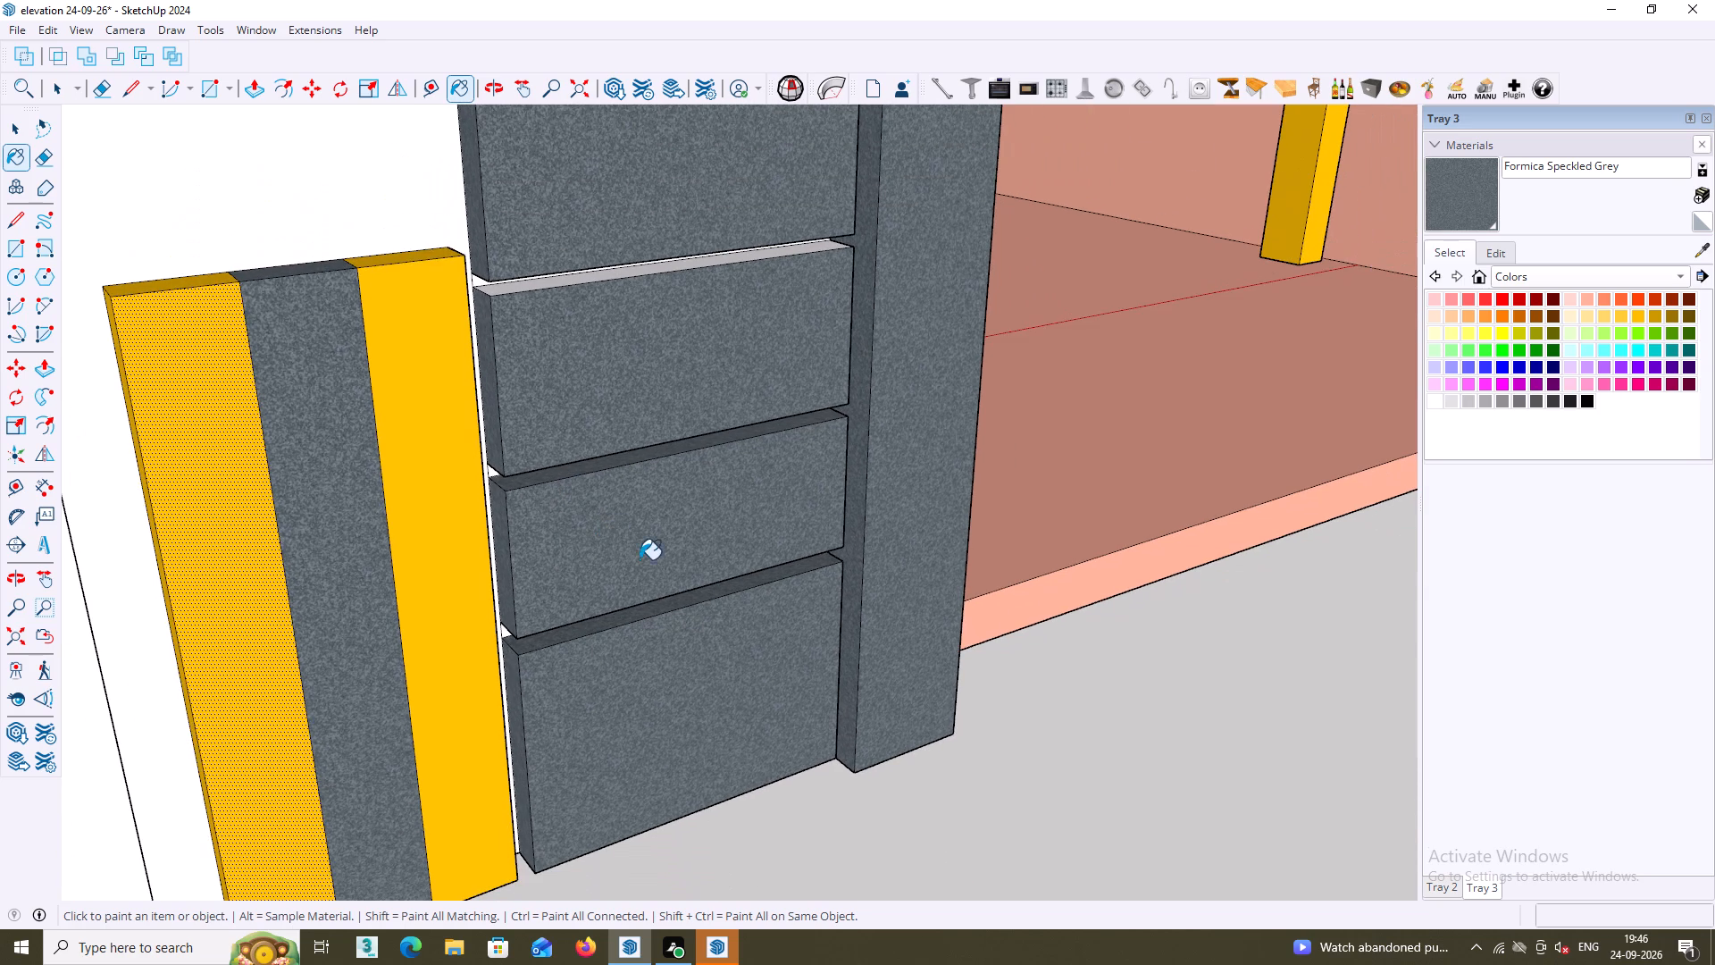
pyautogui.scroll(-1, 639, 550)
pyautogui.scroll(8, 581, 361)
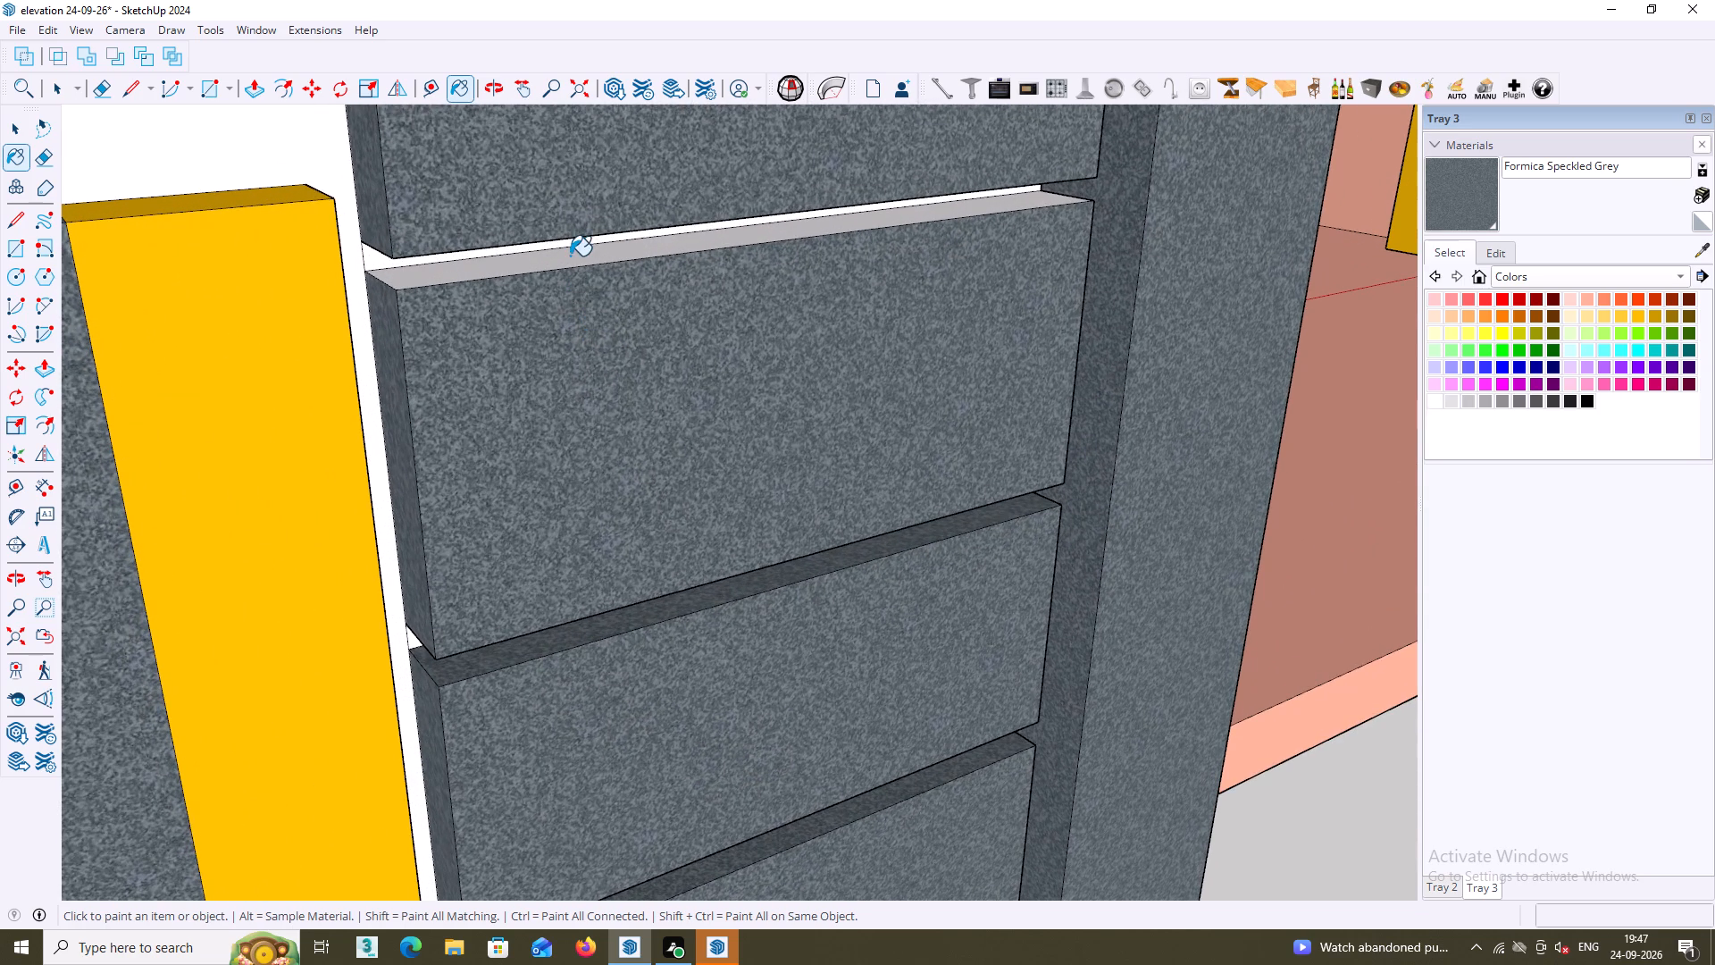
pyautogui.click(568, 258)
# Paint the undersides of the upper three stacked panels with Formica Speckled Grey.
pyautogui.scroll(-1, 573, 289)
pyautogui.moveTo(580, 286); pyautogui.dragTo(577, 151, button='middle')
pyautogui.moveTo(600, 180); pyautogui.dragTo(606, 140, button='middle')
pyautogui.scroll(1, 603, 160)
pyautogui.moveTo(621, 176); pyautogui.dragTo(621, 166, button='middle')
pyautogui.scroll(1, 621, 173)
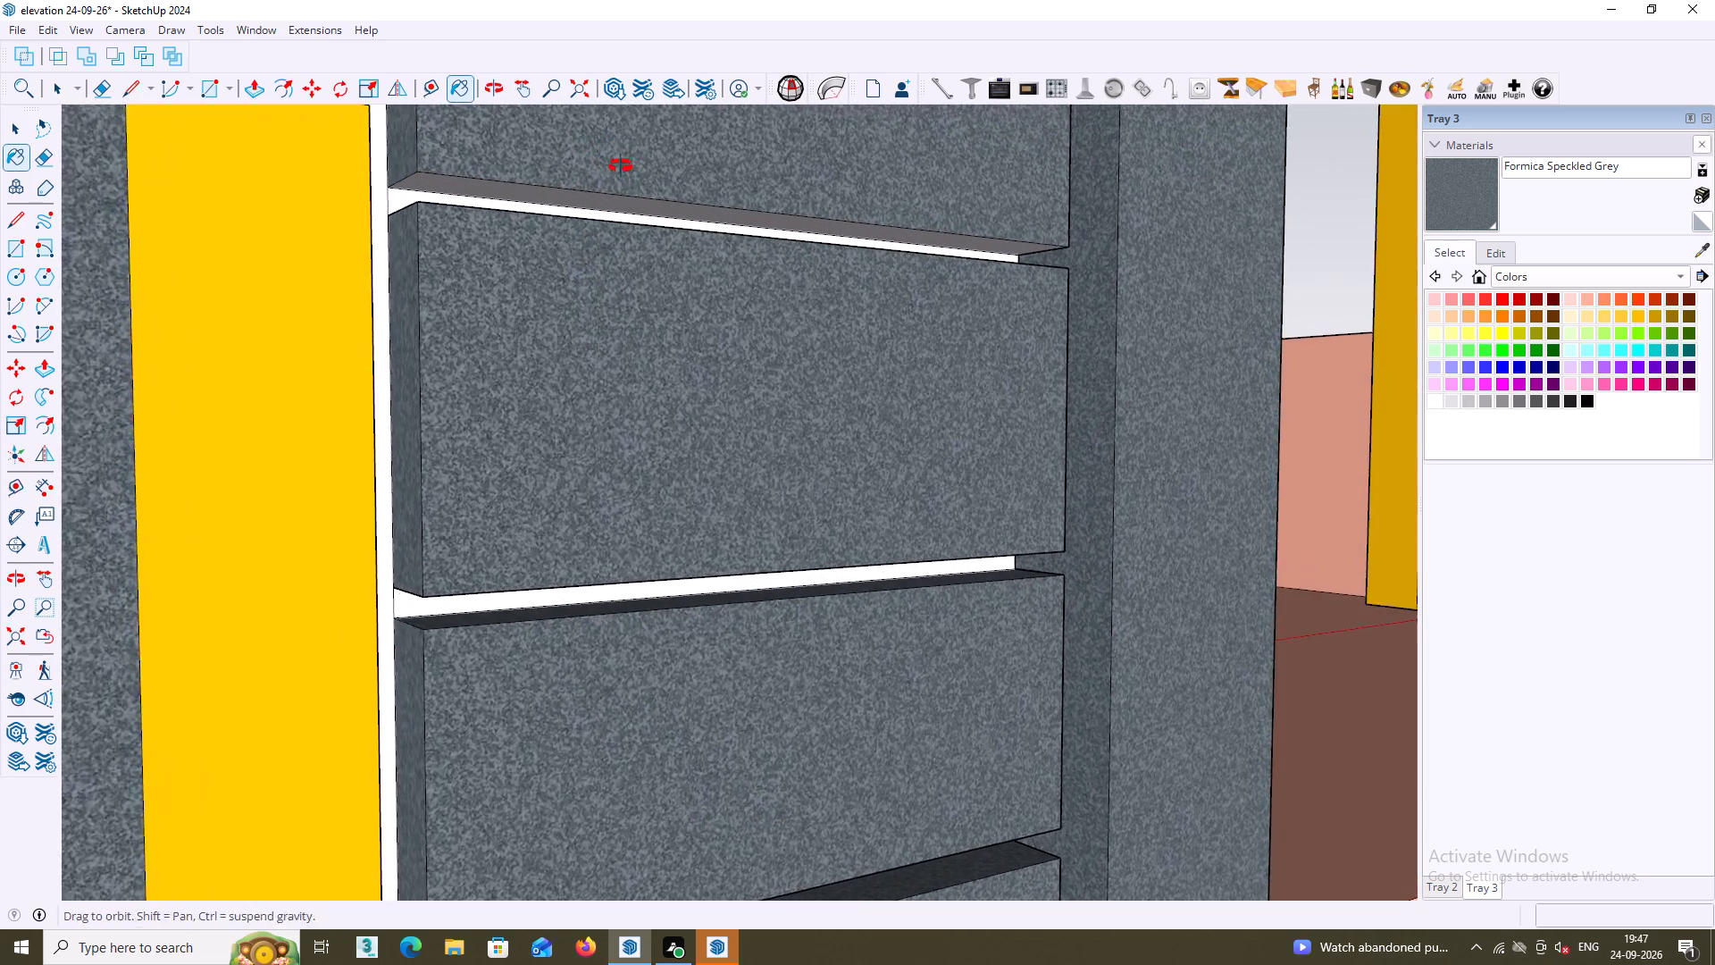
pyautogui.moveTo(621, 166); pyautogui.dragTo(622, 162, button='middle')
pyautogui.scroll(4, 621, 166)
pyautogui.click(624, 221)
pyautogui.moveTo(635, 584); pyautogui.dragTo(642, 519, button='middle')
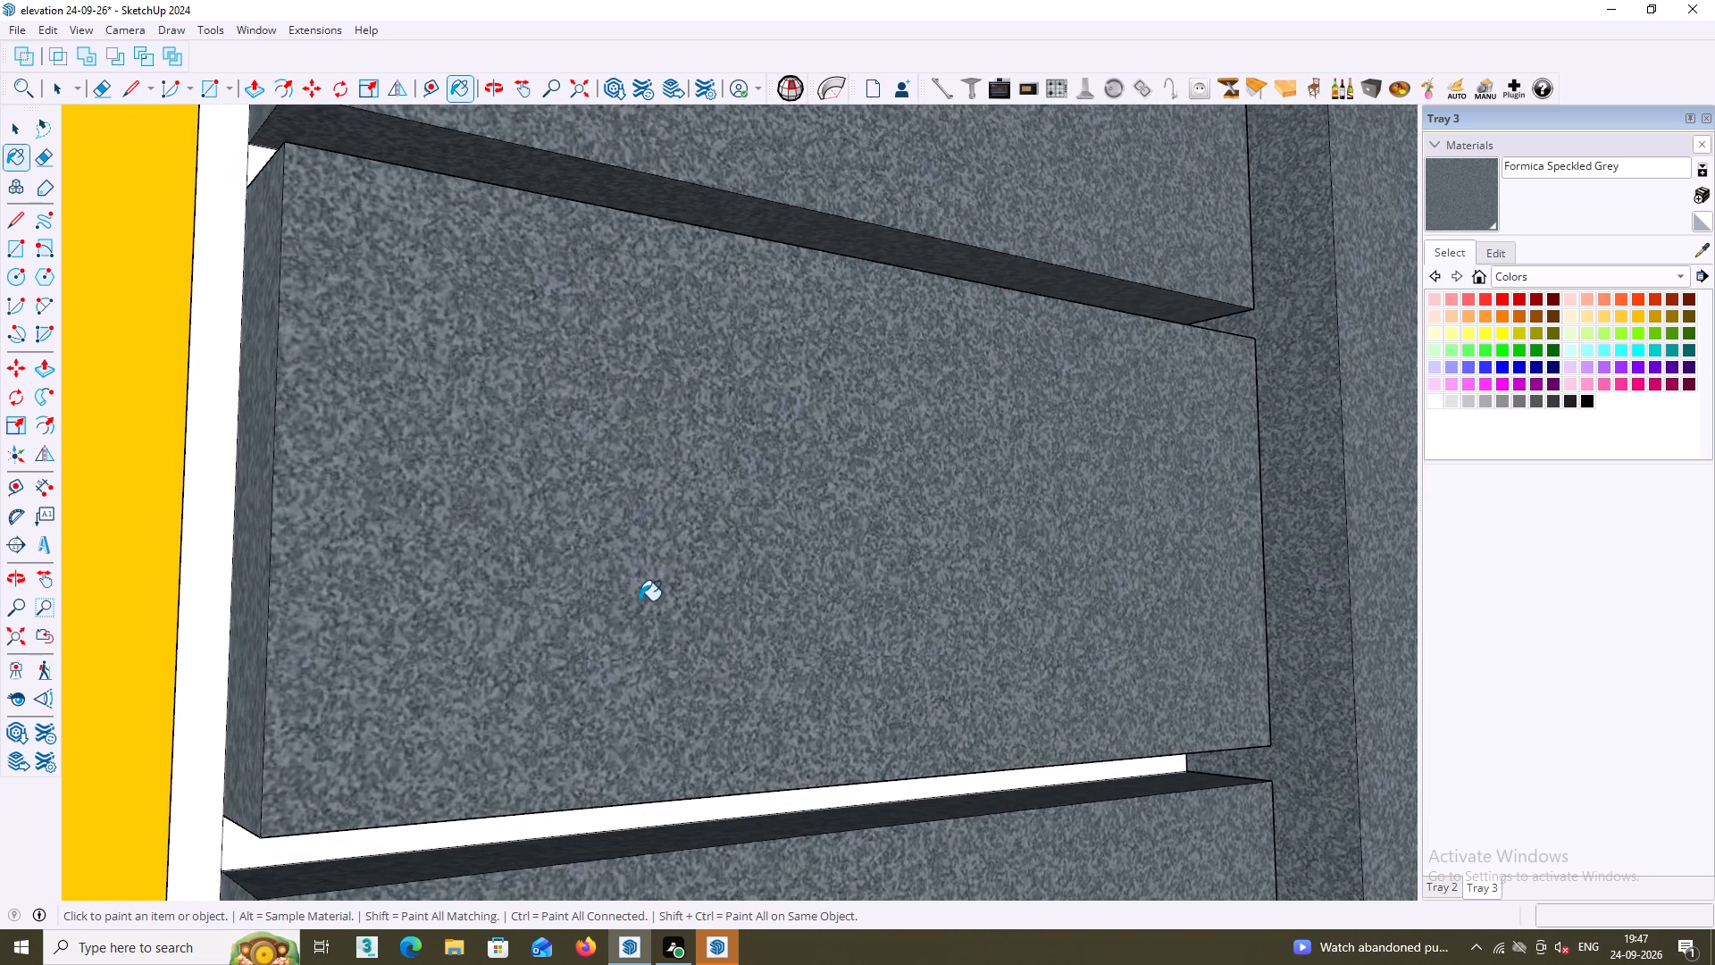
pyautogui.moveTo(640, 619); pyautogui.dragTo(660, 336, button='middle')
pyautogui.moveTo(677, 498); pyautogui.dragTo(696, 414, button='middle')
pyautogui.scroll(3, 695, 439)
pyautogui.click(692, 499)
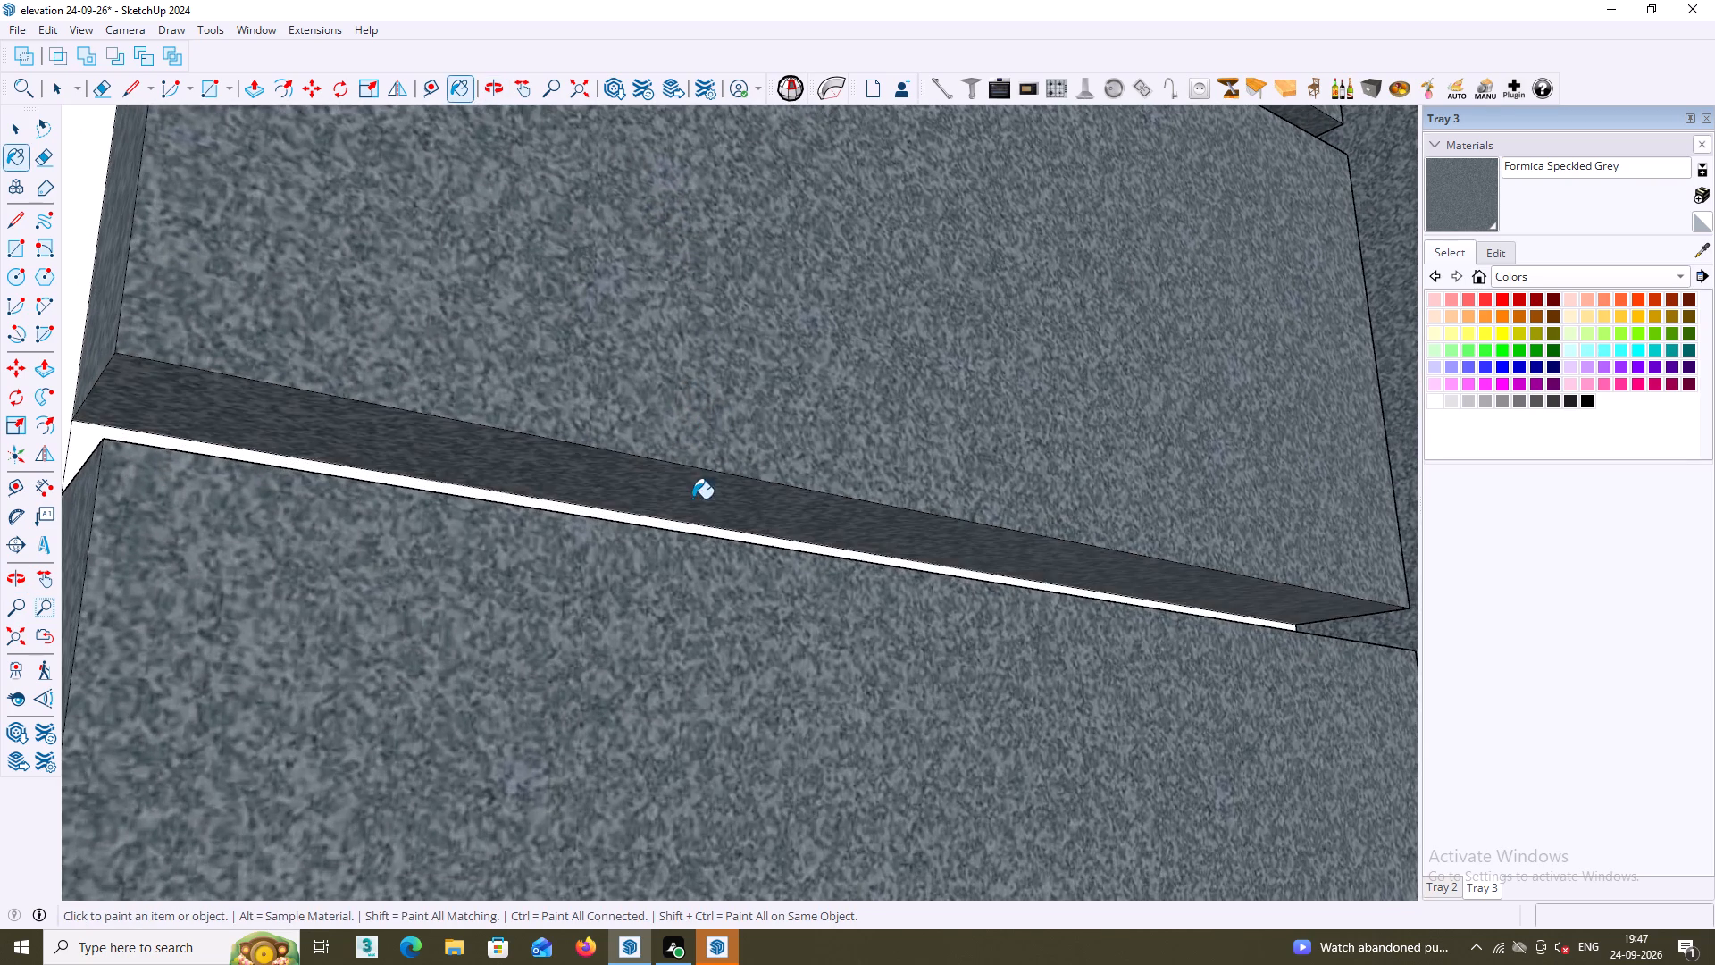
pyautogui.scroll(-14, 695, 500)
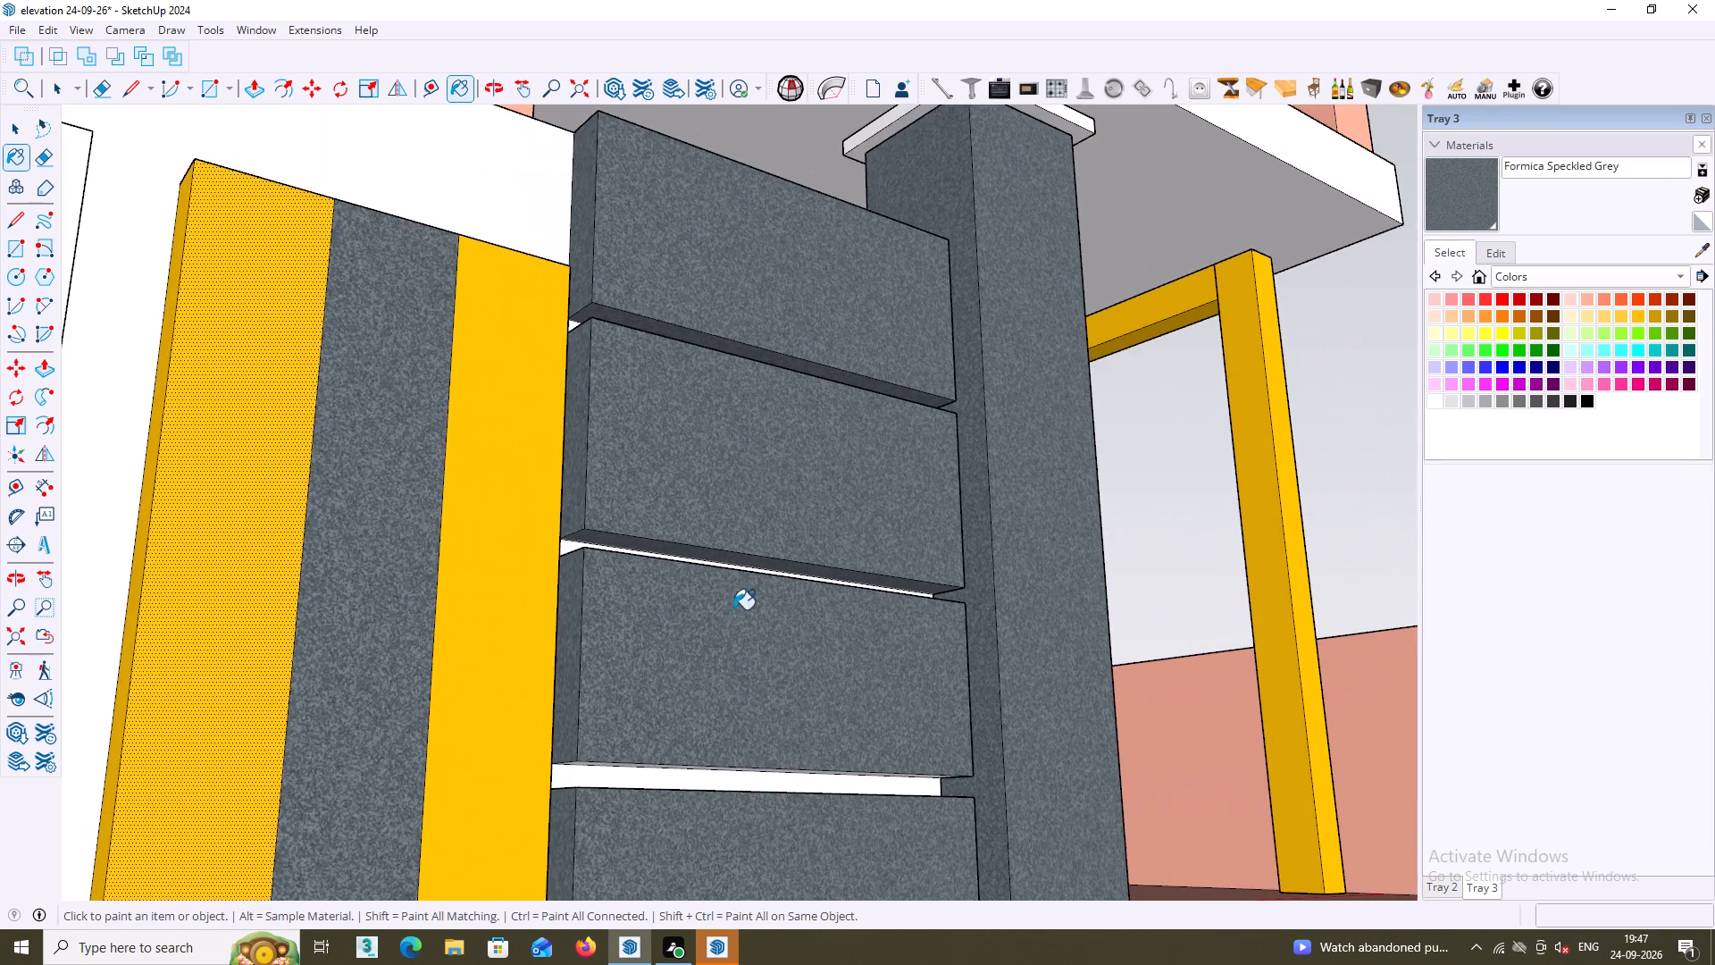
pyautogui.moveTo(734, 600); pyautogui.dragTo(728, 412, button='middle')
pyautogui.scroll(5, 712, 499)
pyautogui.moveTo(675, 617); pyautogui.dragTo(699, 541, button='middle')
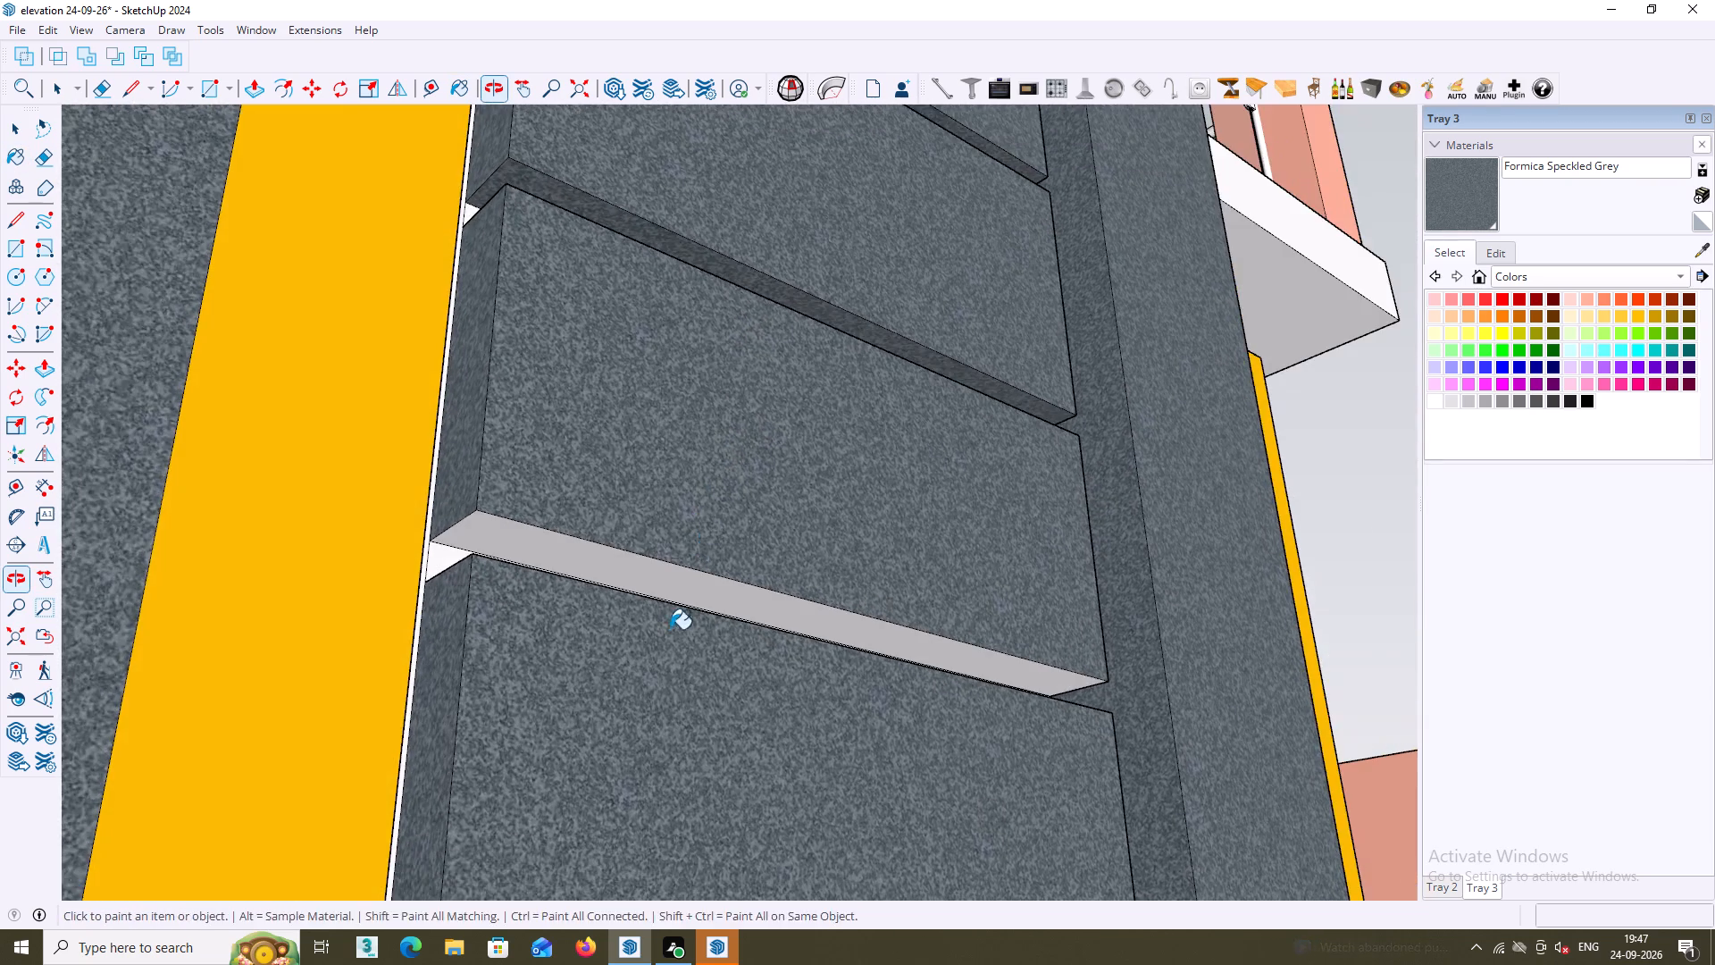
pyautogui.moveTo(669, 628); pyautogui.dragTo(652, 617, button='middle')
pyautogui.scroll(1, 659, 558)
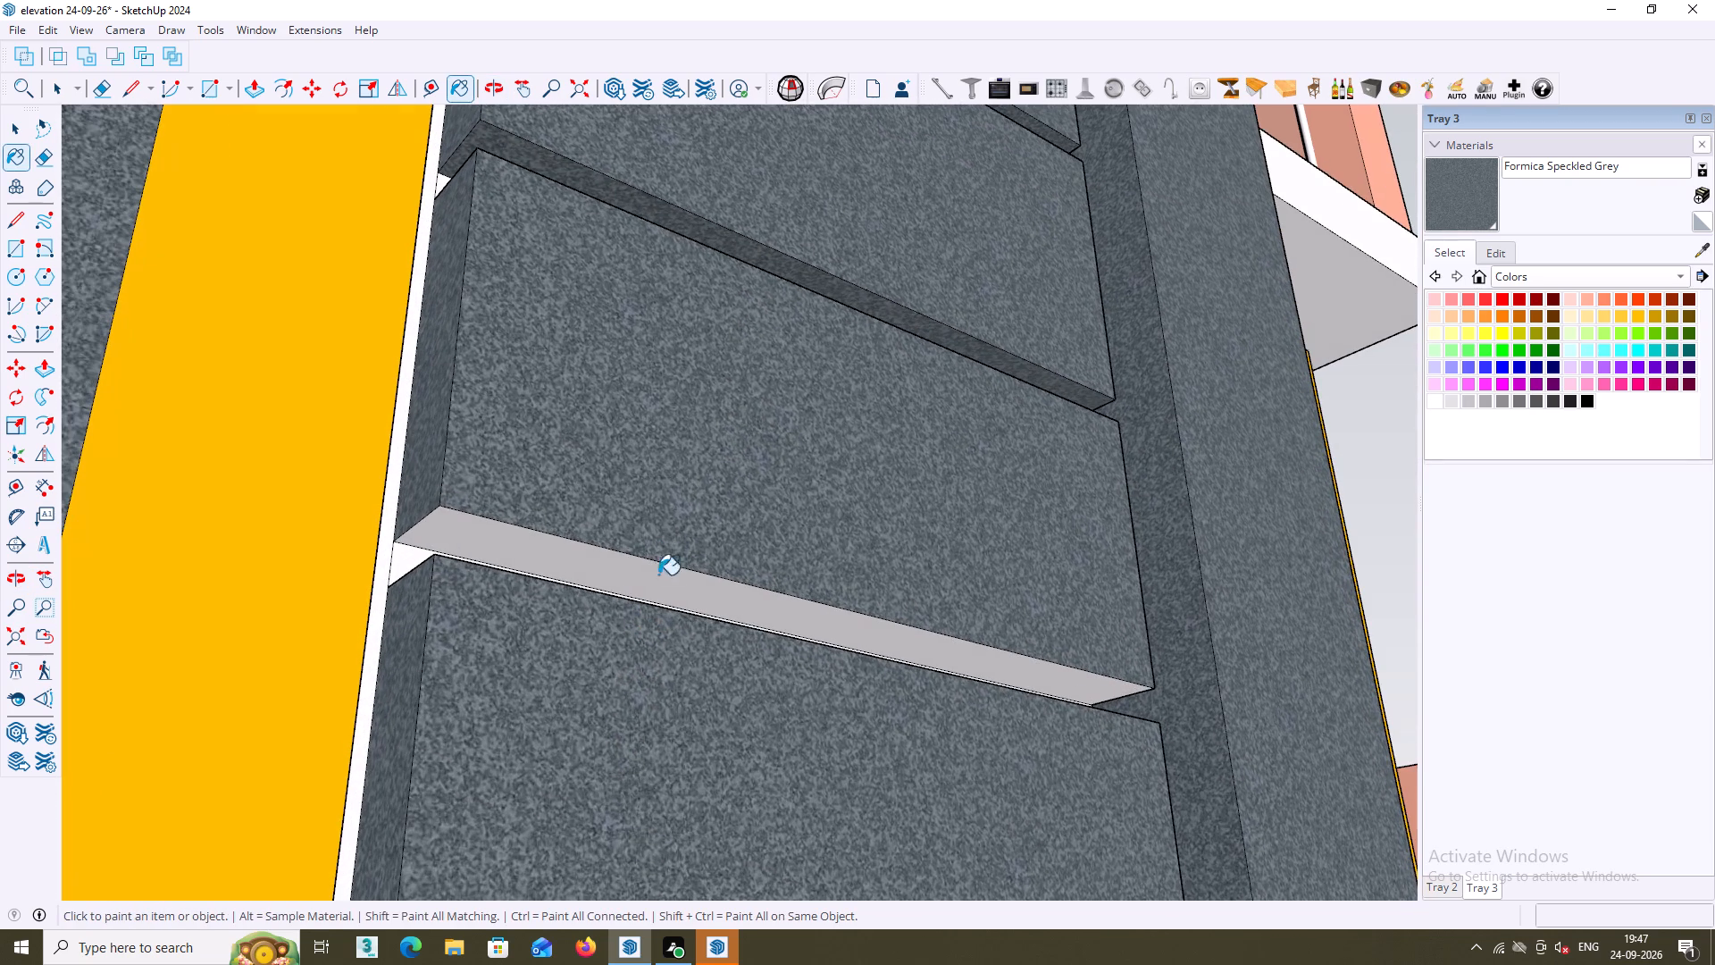
pyautogui.click(642, 587)
# Paint the underside of the bottom stacked panel with Formica Speckled Grey.
pyautogui.scroll(-8, 647, 589)
pyautogui.moveTo(677, 708); pyautogui.dragTo(667, 474, button='middle')
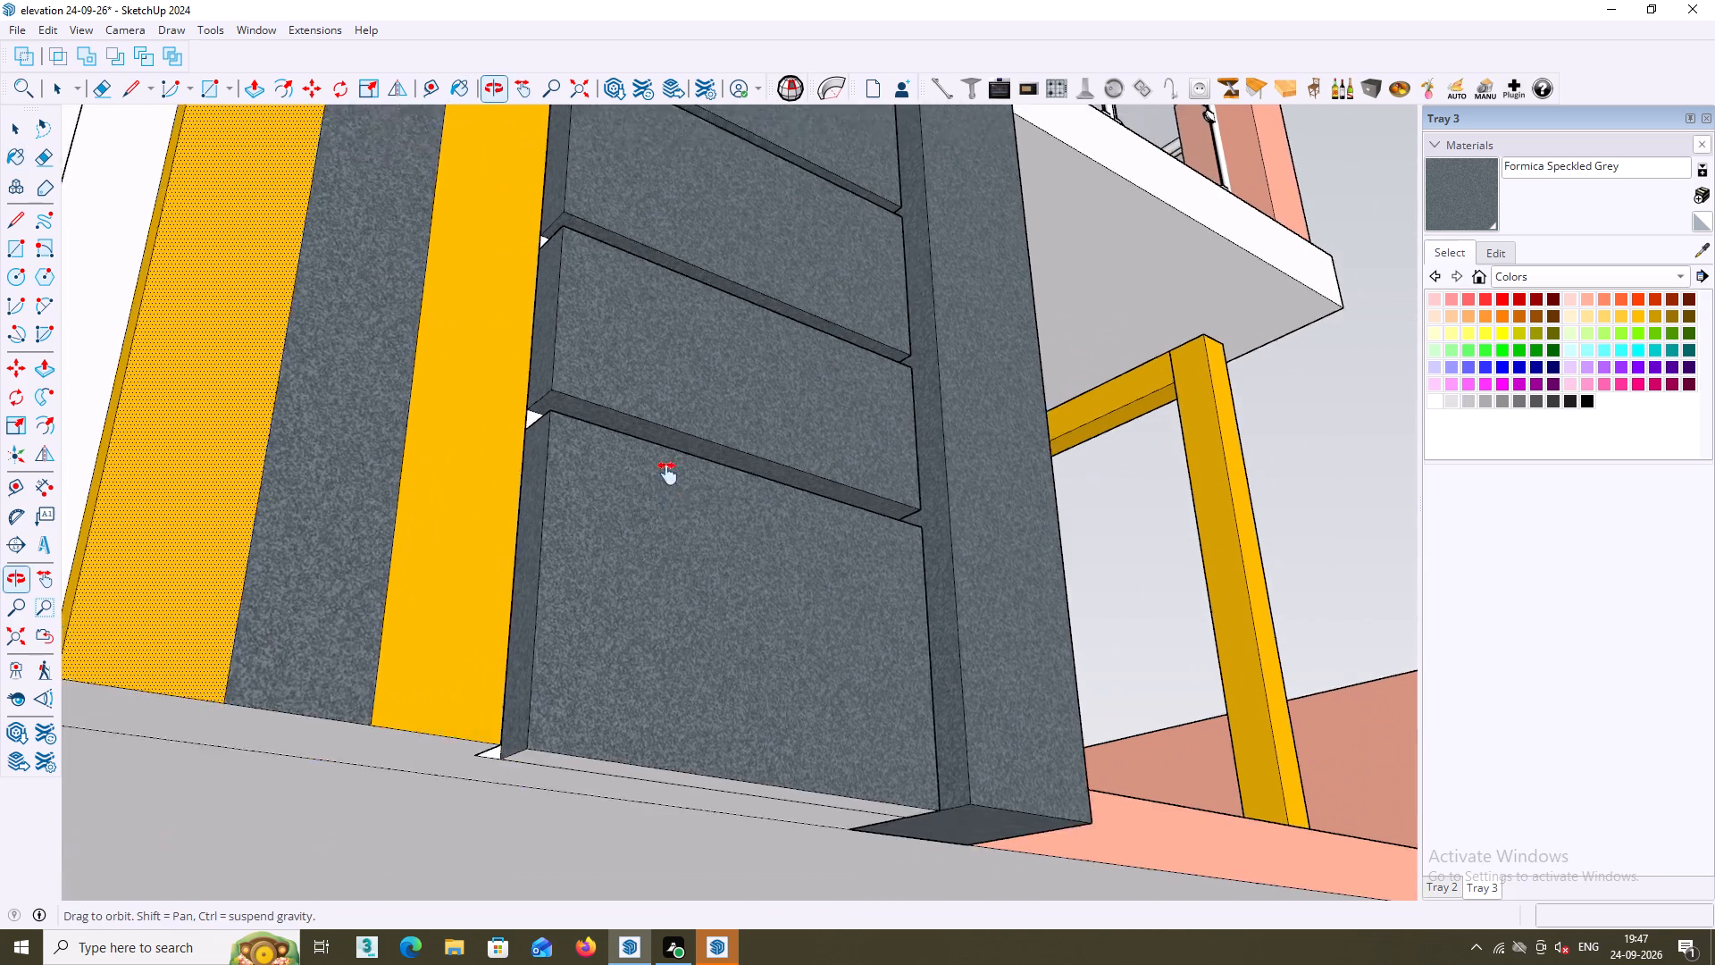
pyautogui.moveTo(667, 474); pyautogui.dragTo(667, 466, button='middle')
pyautogui.scroll(-3, 636, 609)
pyautogui.scroll(2, 603, 693)
pyautogui.doubleClick(603, 701)
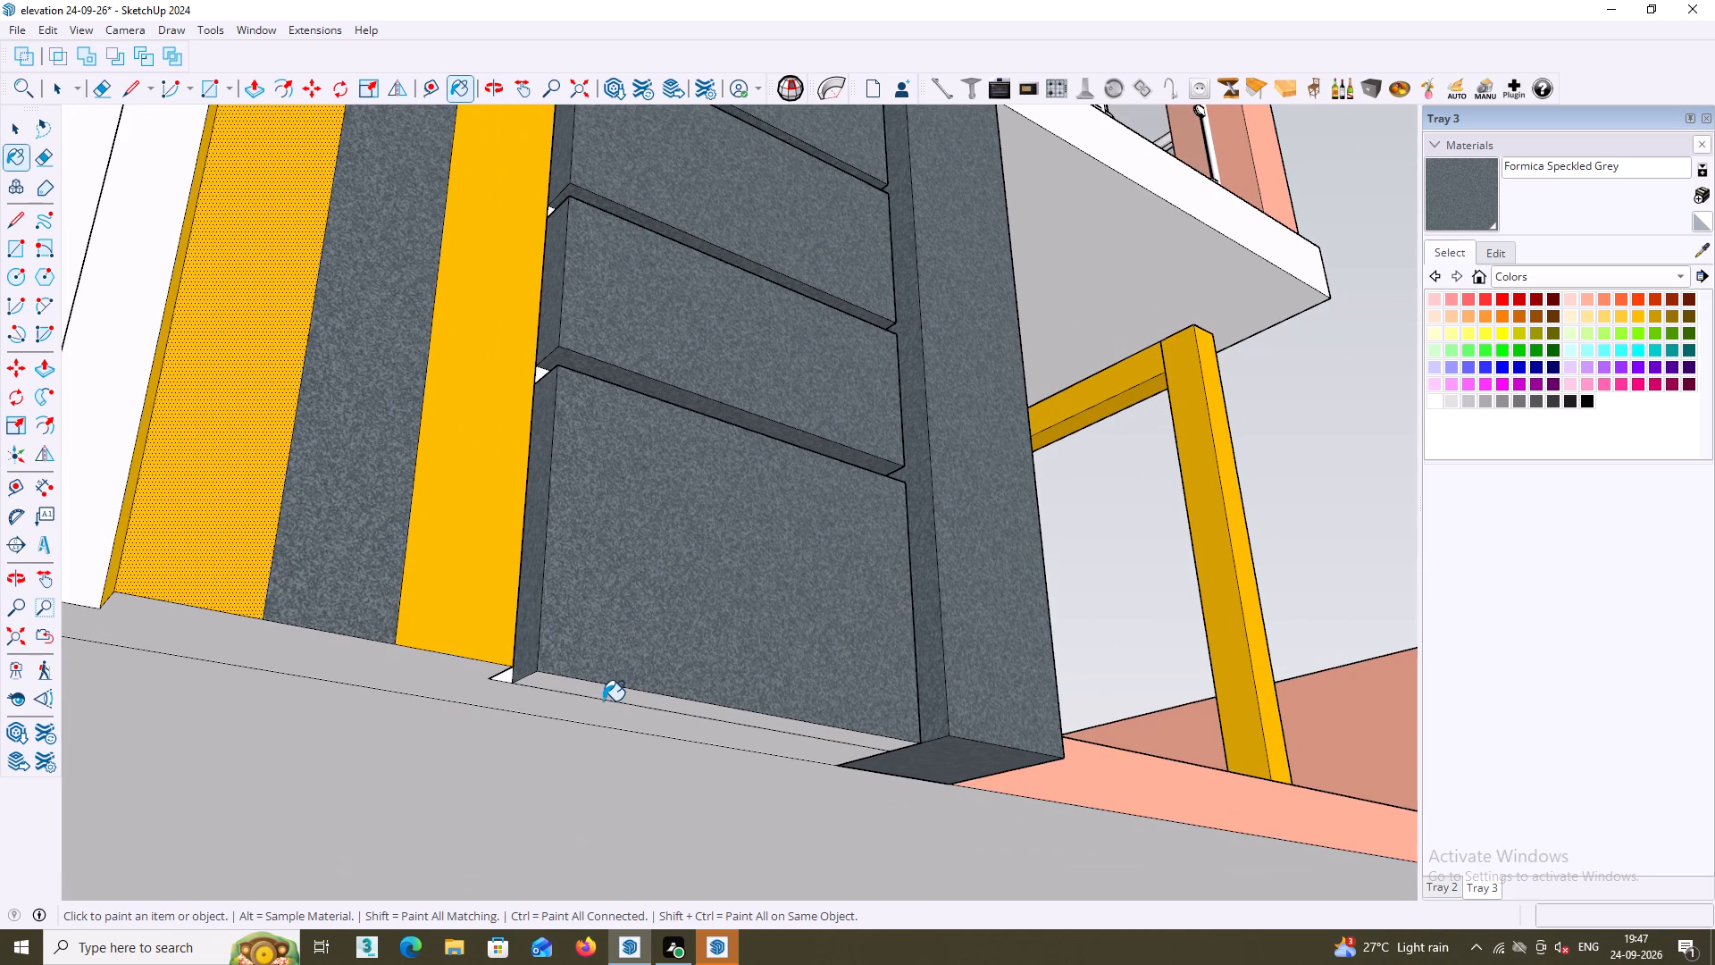
pyautogui.moveTo(607, 697); pyautogui.dragTo(632, 592, button='middle')
pyautogui.scroll(2, 633, 649)
pyautogui.click(633, 650)
# Examine the painted strips, stacked panels and pillar from below and from the front for unpainted faces.
pyautogui.moveTo(627, 643); pyautogui.dragTo(830, 665, button='middle')
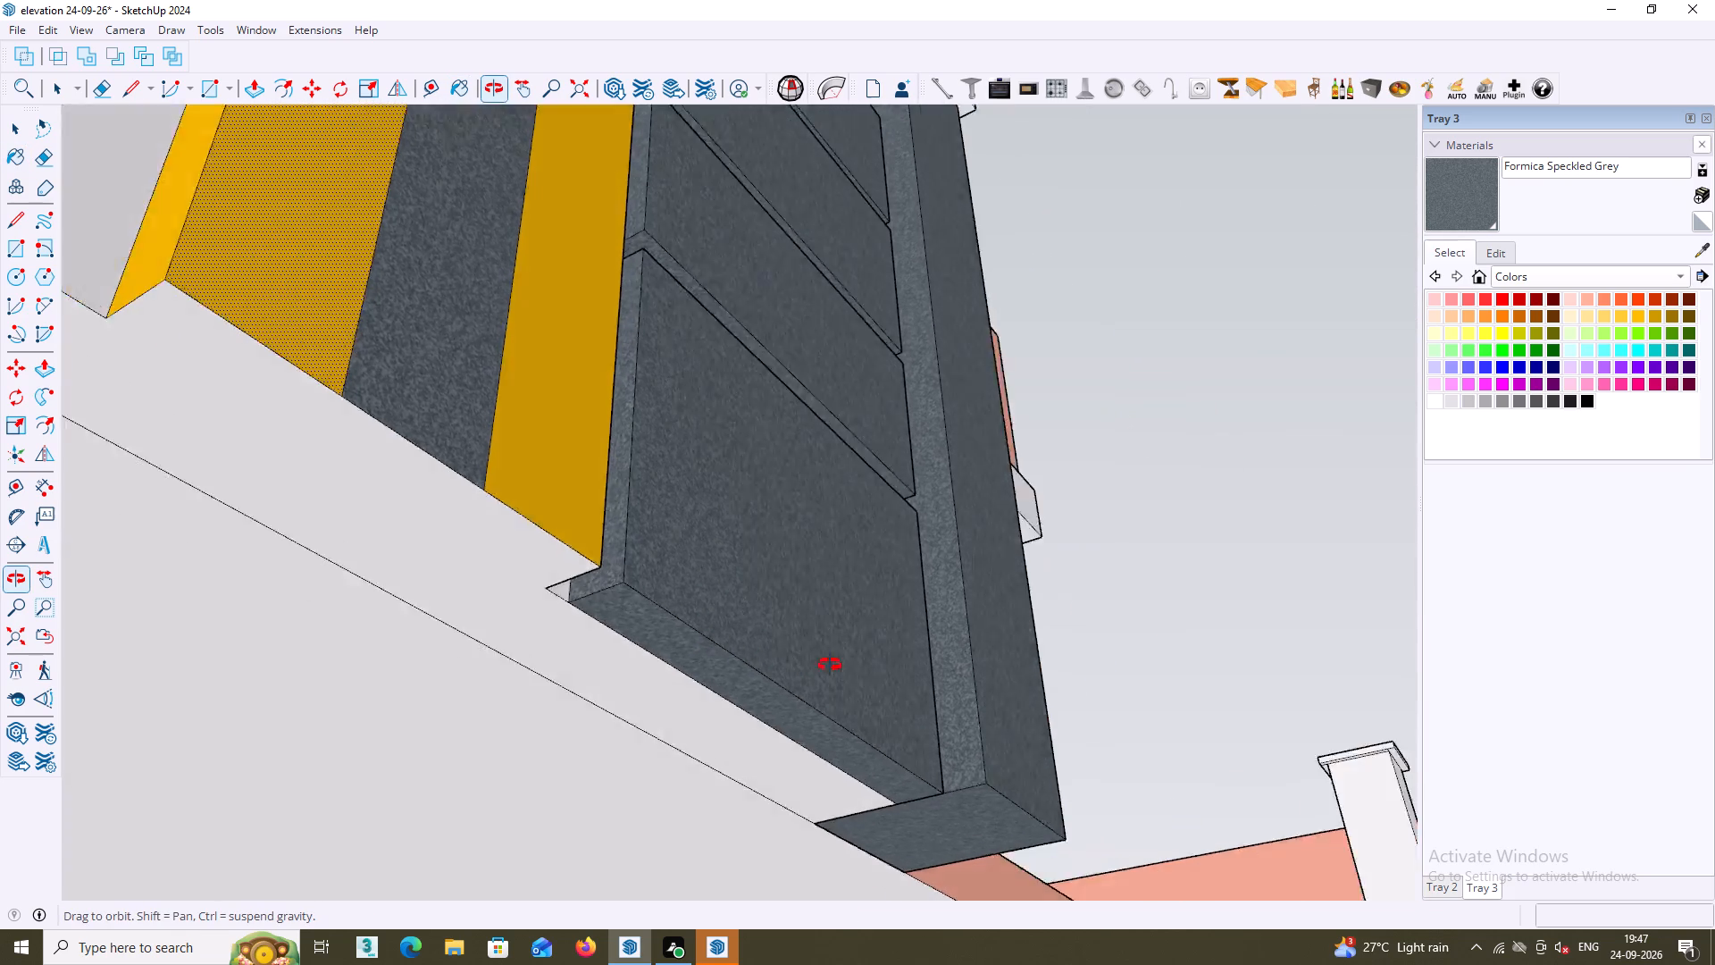
pyautogui.moveTo(830, 665); pyautogui.dragTo(421, 552, button='middle')
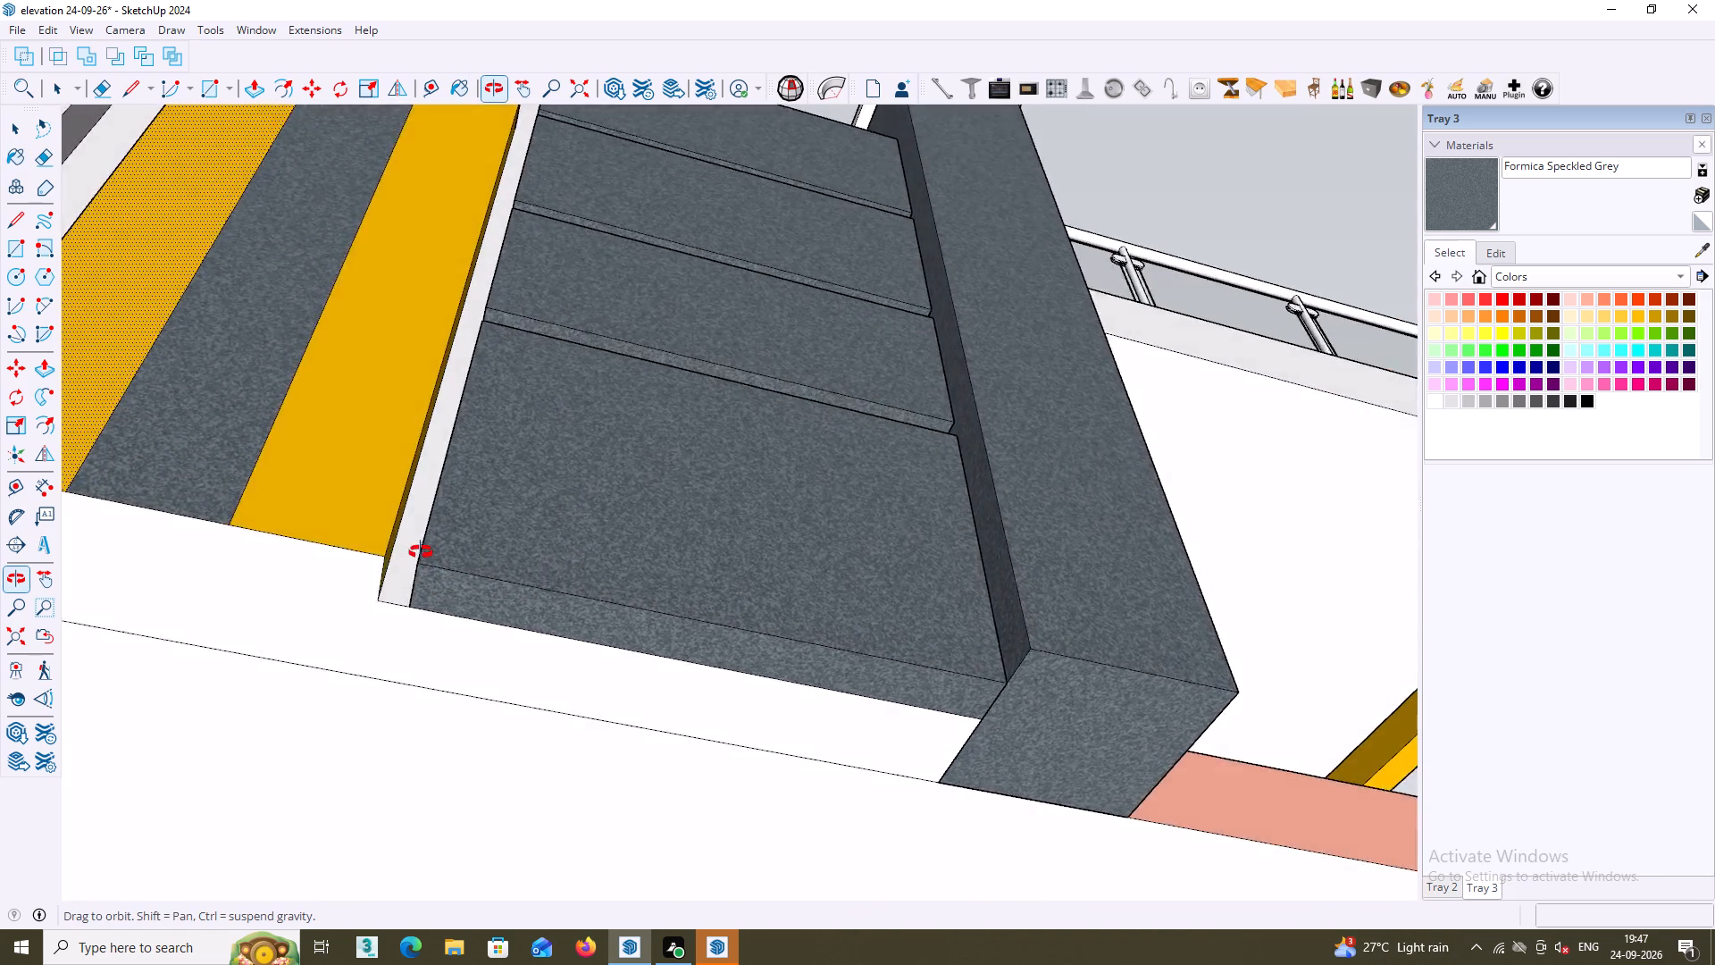
pyautogui.moveTo(421, 552); pyautogui.dragTo(411, 624, button='middle')
pyautogui.scroll(-6, 412, 618)
pyautogui.keyDown('shift'); pyautogui.moveTo(443, 625); pyautogui.dragTo(663, 488, button='middle'); pyautogui.keyUp('shift')
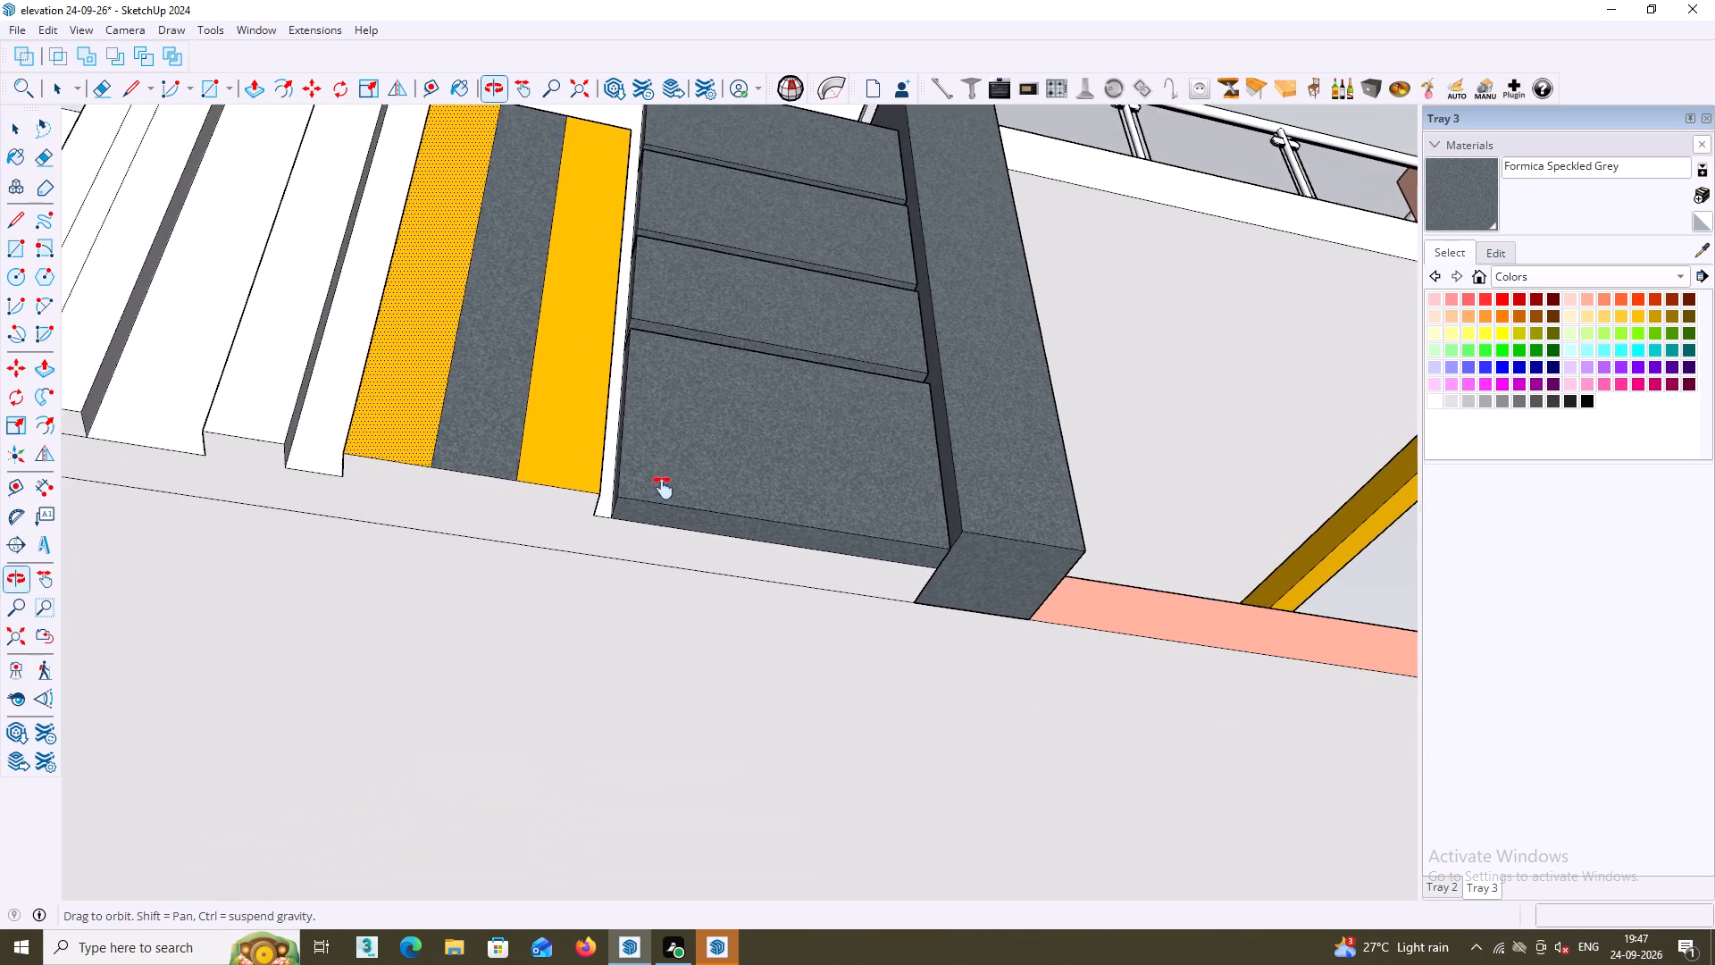
pyautogui.keyDown('shift'); pyautogui.moveTo(663, 488); pyautogui.dragTo(675, 489, button='middle'); pyautogui.keyUp('shift')
pyautogui.scroll(-2, 654, 550)
pyautogui.moveTo(653, 558); pyautogui.dragTo(654, 629, button='middle')
pyautogui.moveTo(636, 615); pyautogui.dragTo(779, 680, button='middle')
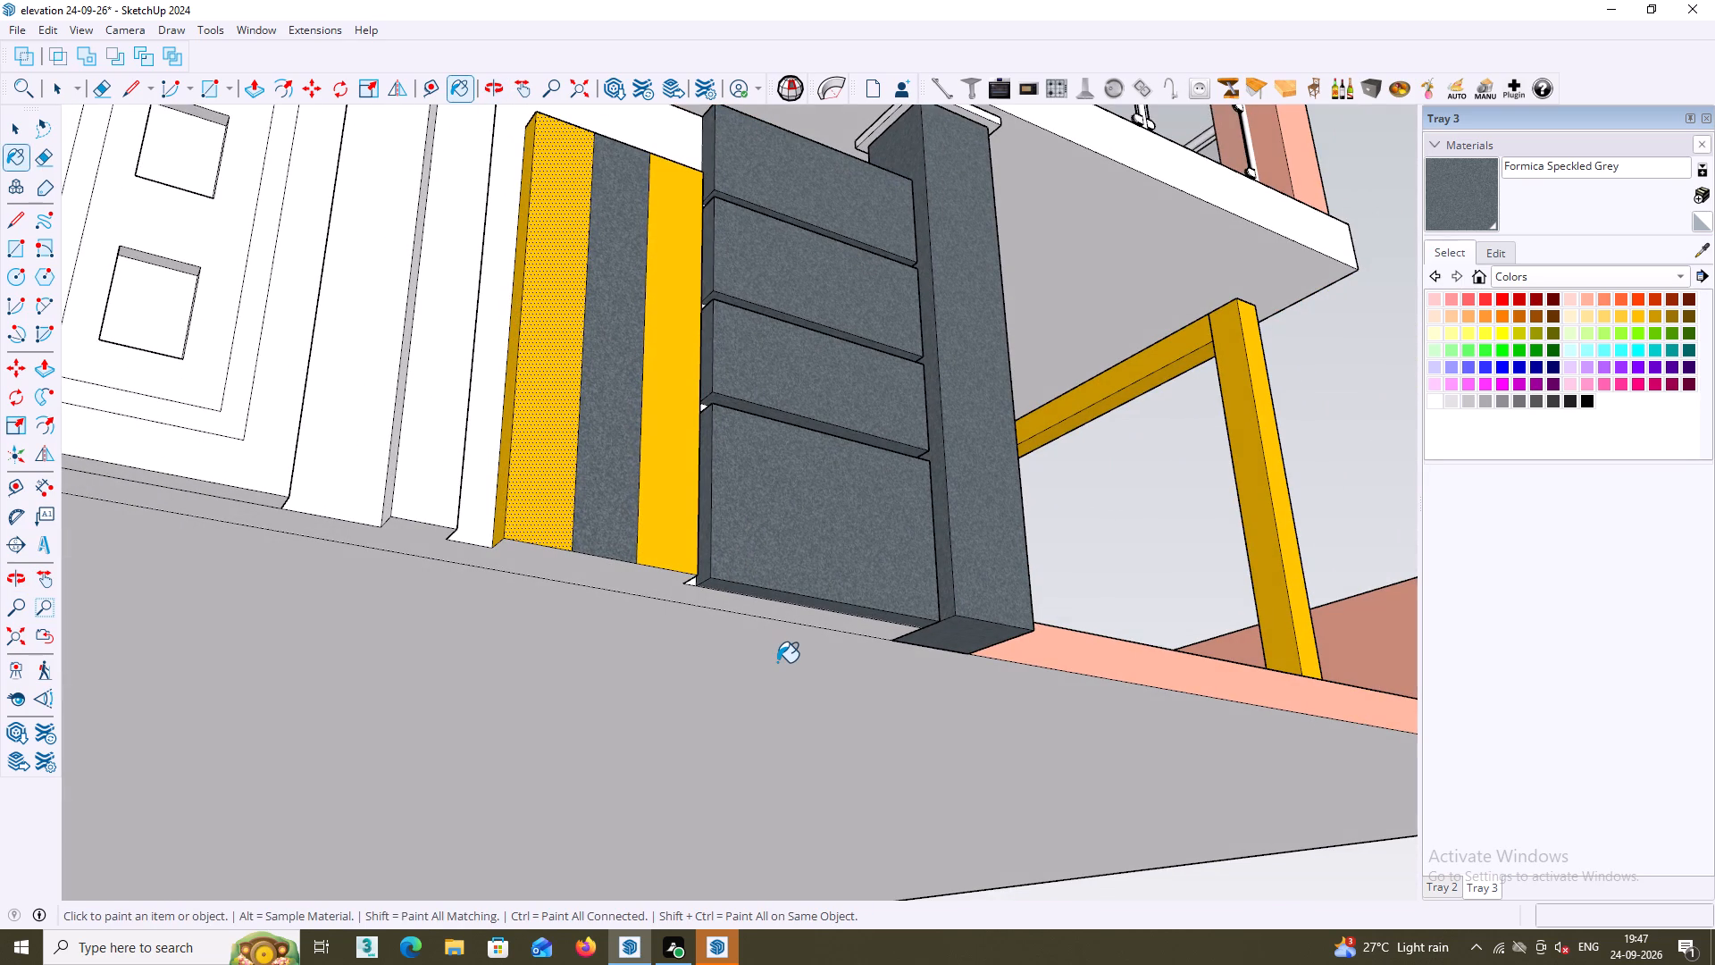
pyautogui.scroll(-3, 776, 669)
pyautogui.moveTo(765, 683); pyautogui.dragTo(759, 696, button='middle')
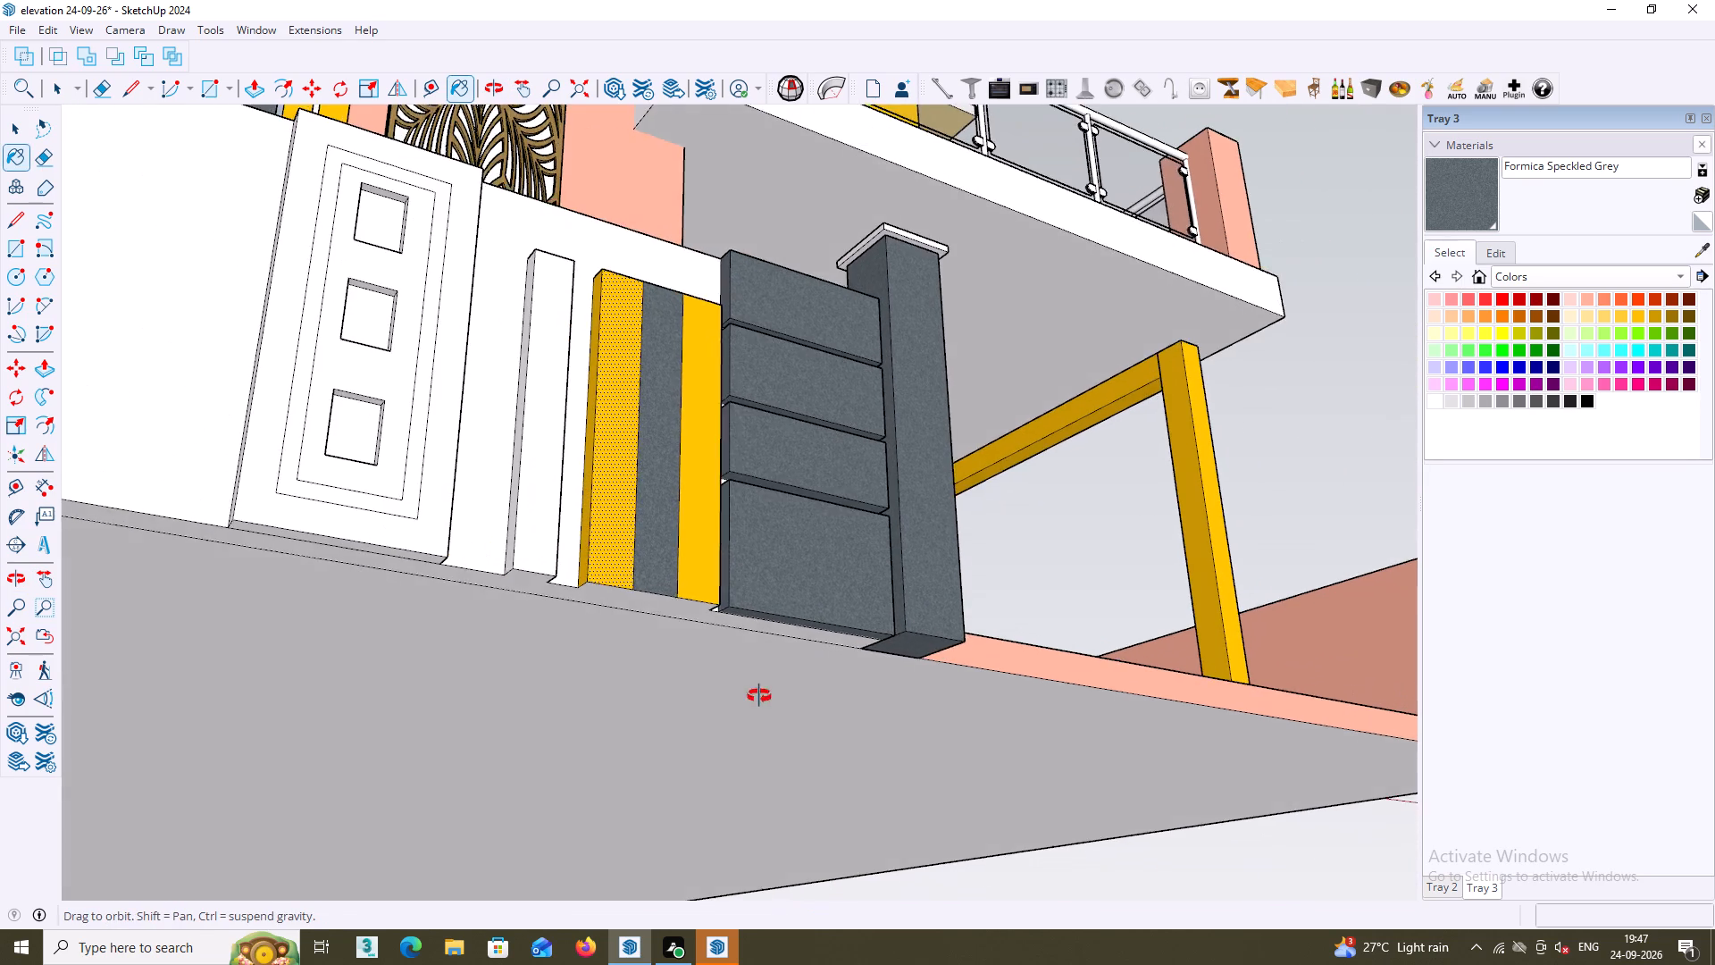
pyautogui.moveTo(759, 696); pyautogui.dragTo(732, 863, button='middle')
pyautogui.scroll(-5, 712, 747)
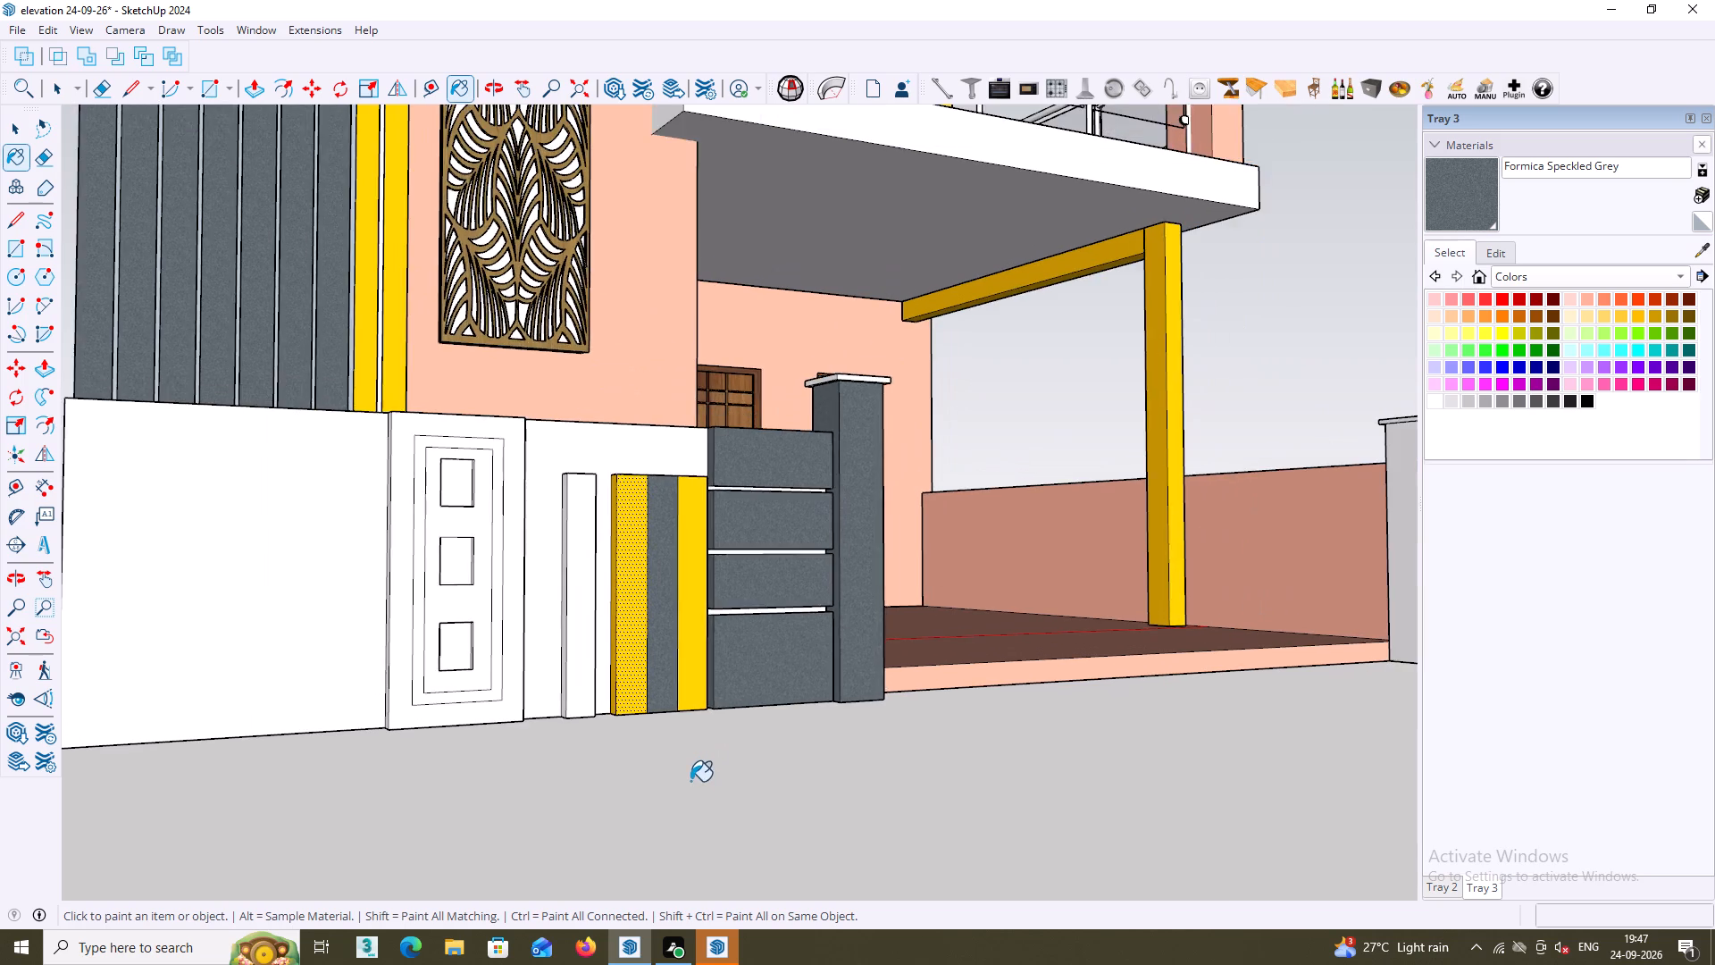
pyautogui.scroll(-2, 690, 781)
# Paint the back faces of all three square recesses and the right inner side of the top one with Formica Speckled Grey.
pyautogui.scroll(7, 596, 682)
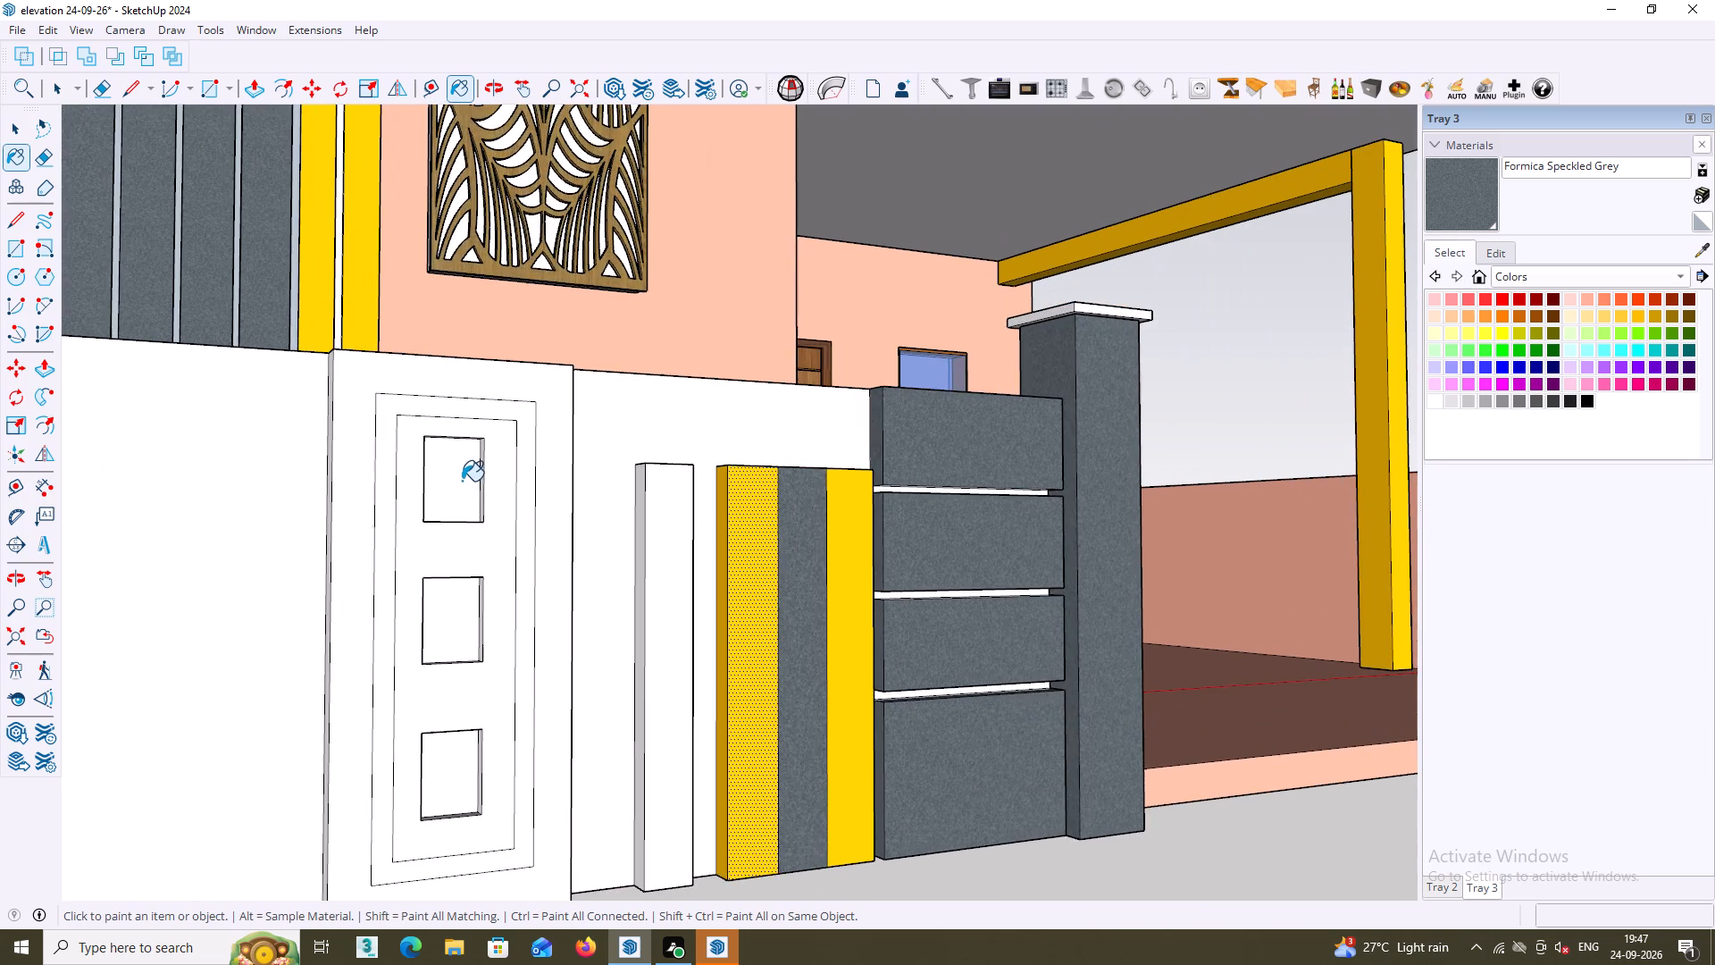
pyautogui.scroll(4, 462, 481)
pyautogui.click(457, 473)
pyautogui.moveTo(456, 472); pyautogui.dragTo(516, 486, button='middle')
pyautogui.scroll(3, 516, 485)
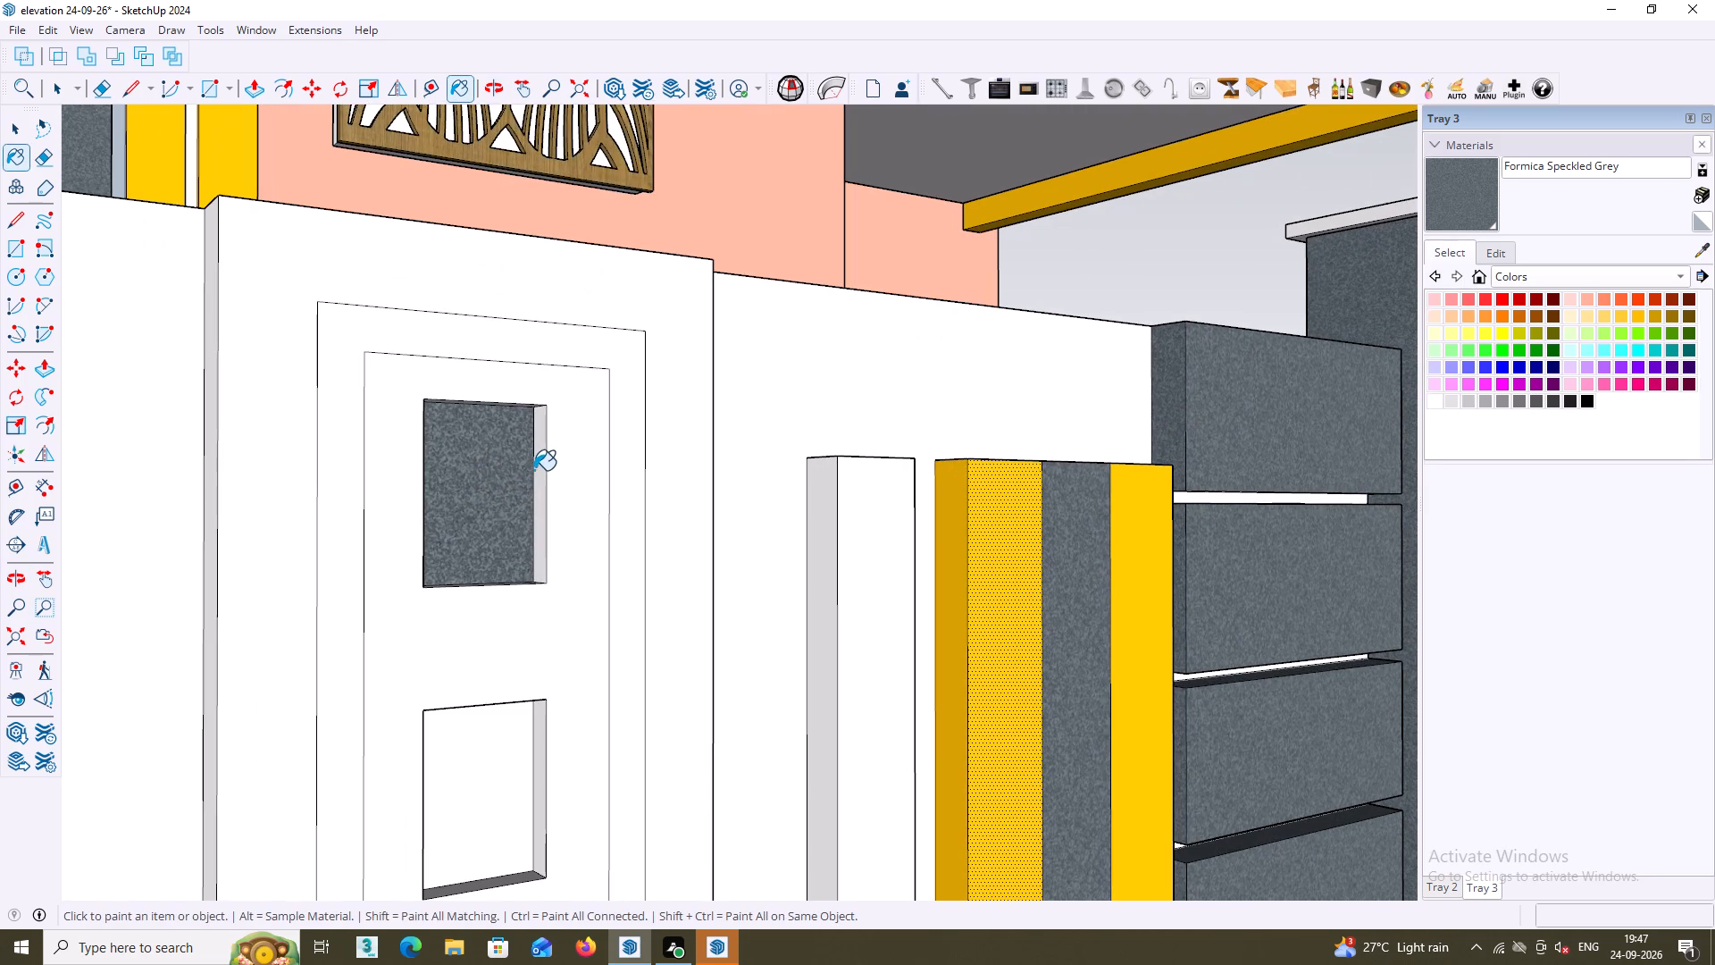
pyautogui.click(539, 469)
pyautogui.moveTo(492, 471); pyautogui.dragTo(376, 457, button='middle')
pyautogui.click(375, 698)
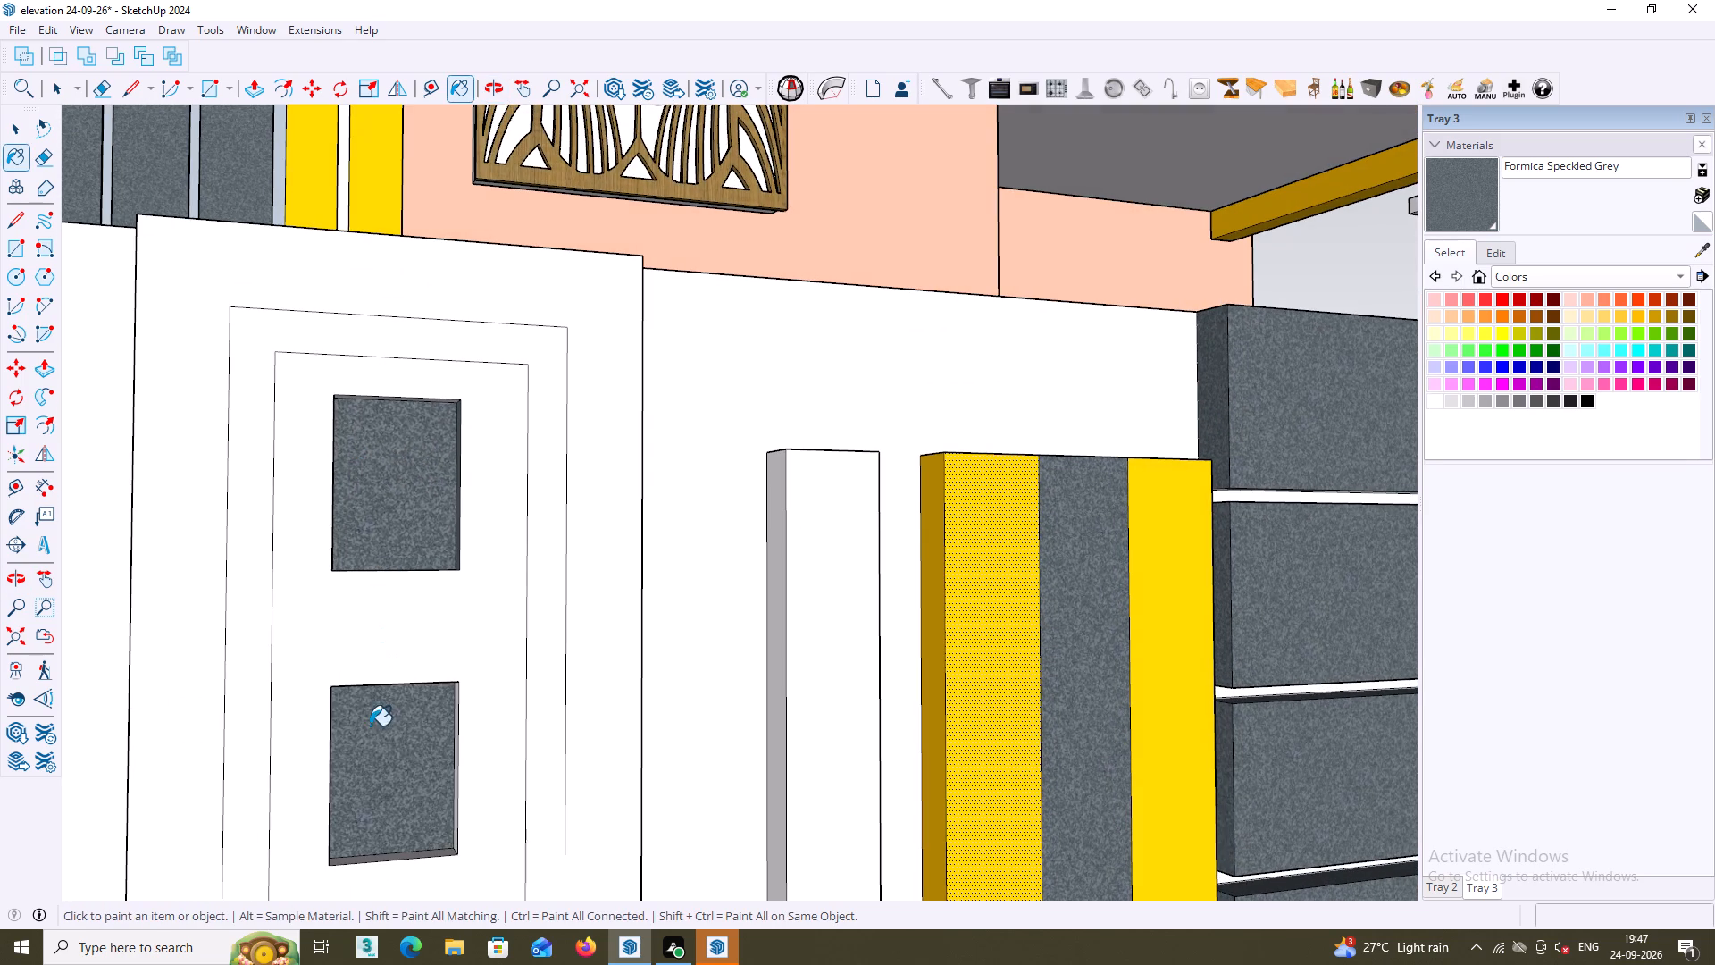
pyautogui.scroll(-1, 368, 736)
pyautogui.moveTo(365, 726); pyautogui.dragTo(381, 415, button='middle')
pyautogui.click(372, 727)
# Paint the left, top and right inner sides of the bottom square recess with Formica Speckled Grey.
pyautogui.moveTo(375, 704); pyautogui.dragTo(268, 684, button='middle')
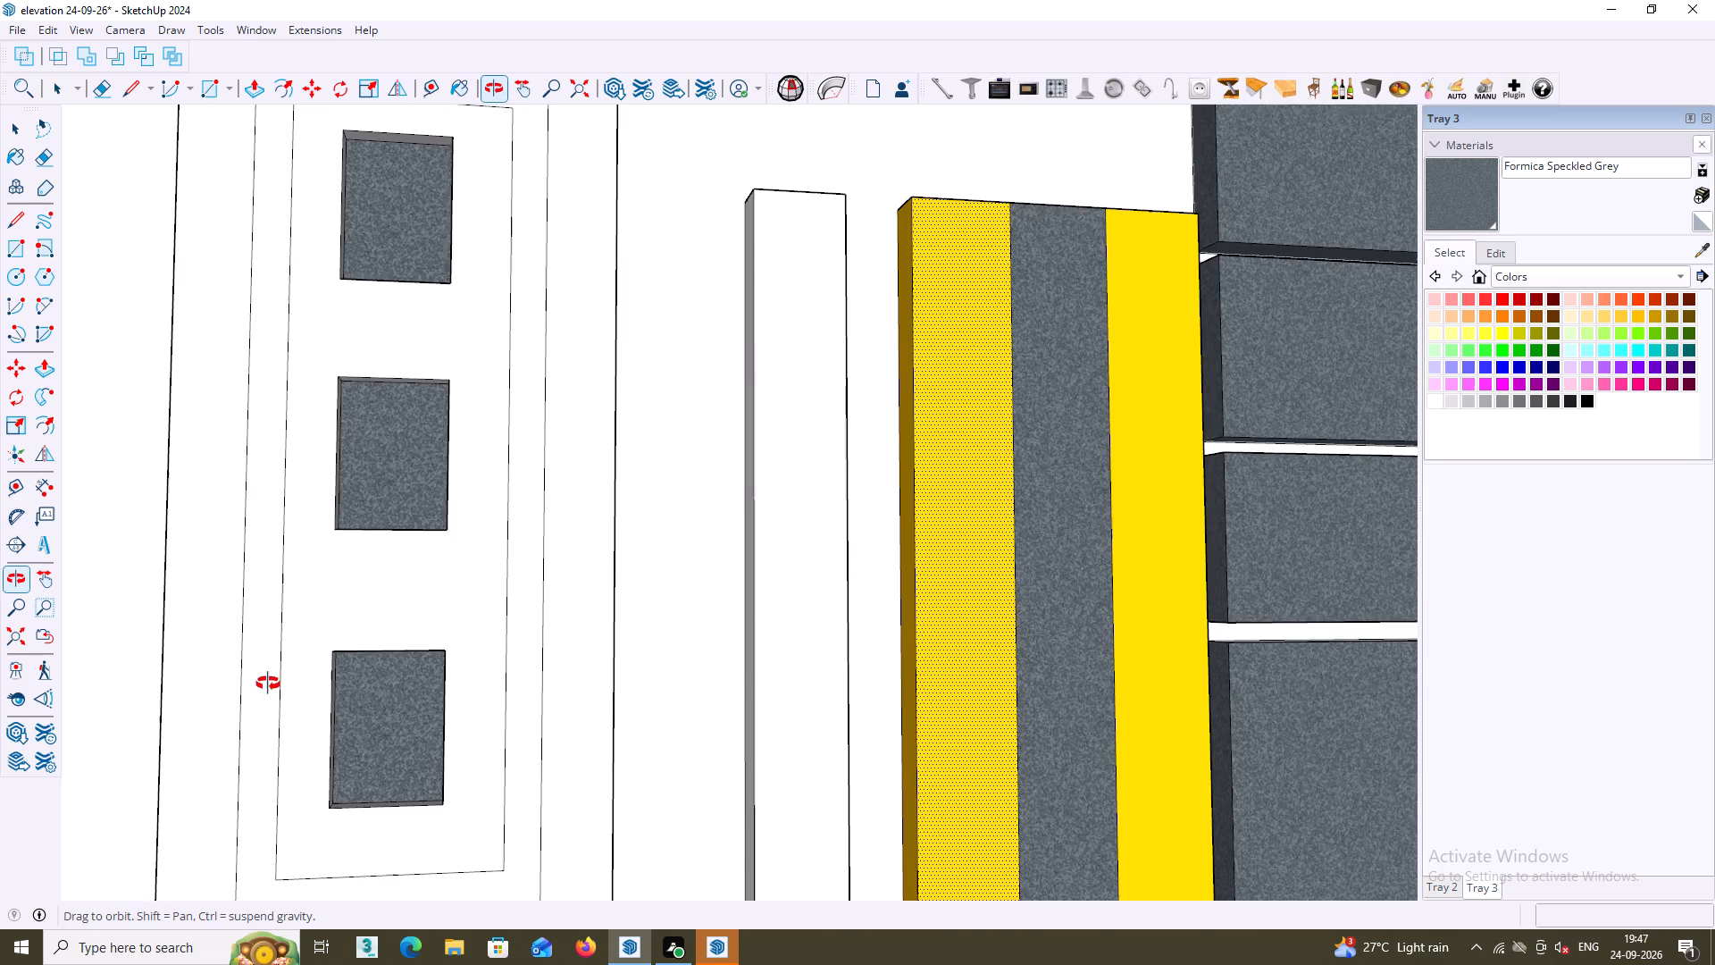
pyautogui.moveTo(268, 684); pyautogui.dragTo(231, 672, button='middle')
pyautogui.moveTo(416, 695); pyautogui.dragTo(303, 683, button='middle')
pyautogui.scroll(5, 305, 689)
pyautogui.click(361, 686)
pyautogui.moveTo(381, 669); pyautogui.dragTo(432, 515, button='middle')
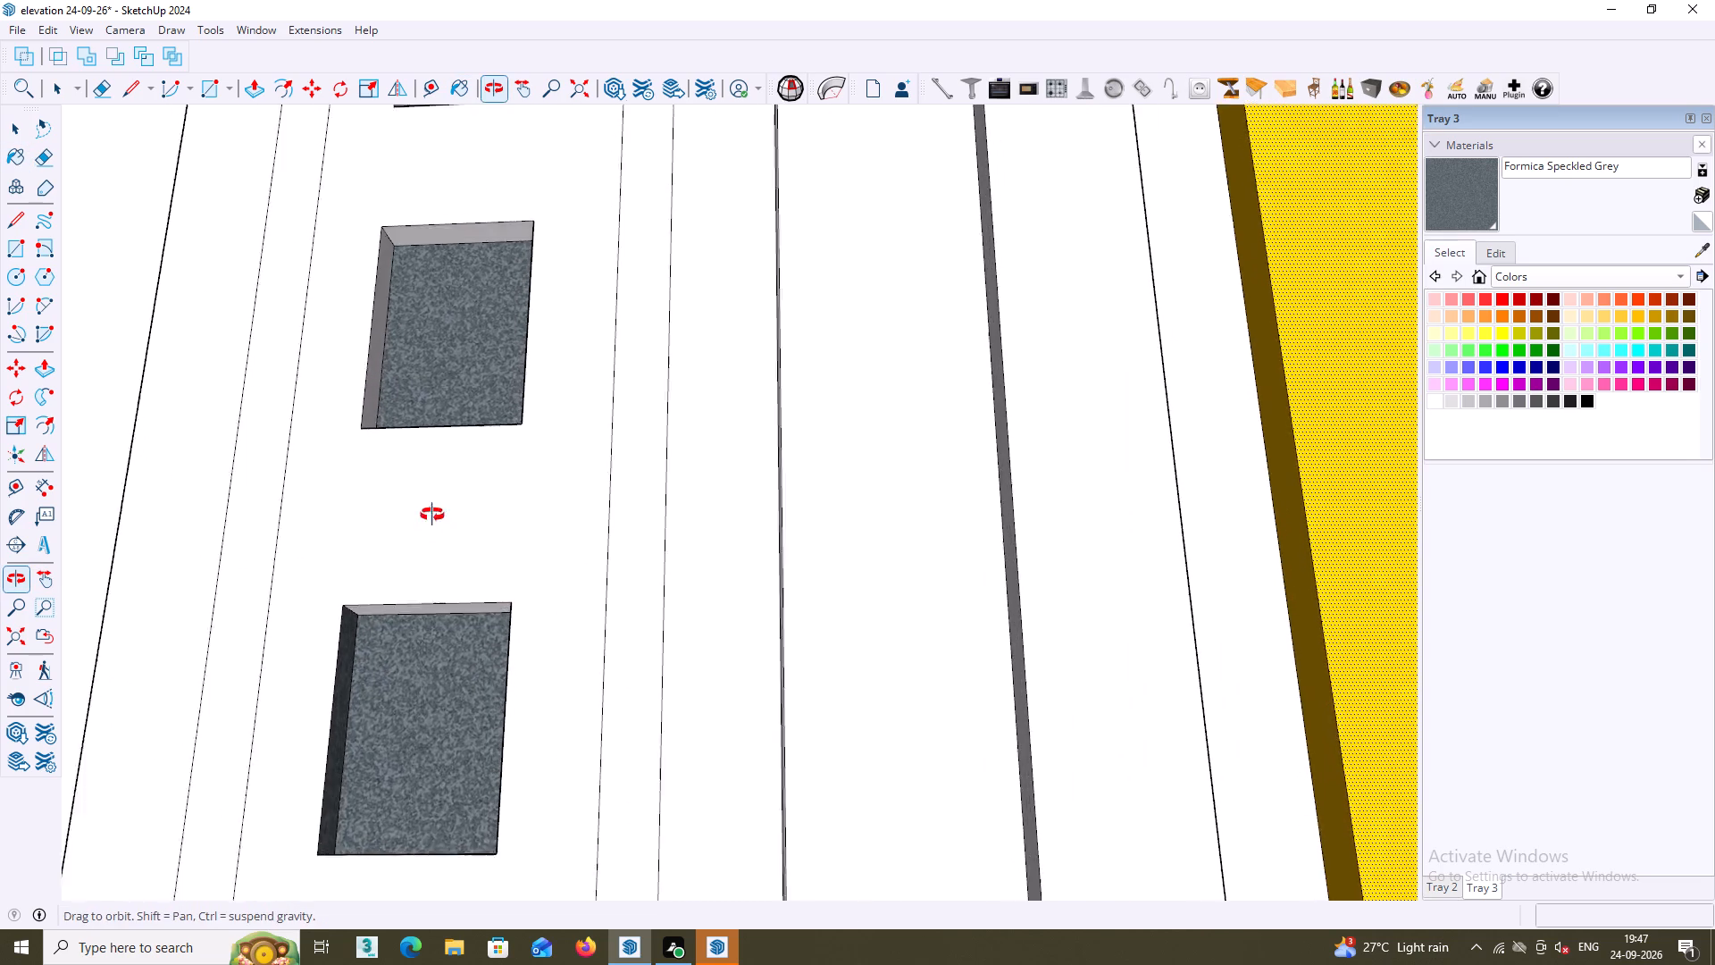
pyautogui.moveTo(432, 515); pyautogui.dragTo(456, 434, button='middle')
pyautogui.moveTo(422, 599); pyautogui.dragTo(450, 538, button='middle')
pyautogui.click(450, 552)
pyautogui.moveTo(475, 589); pyautogui.dragTo(732, 603, button='middle')
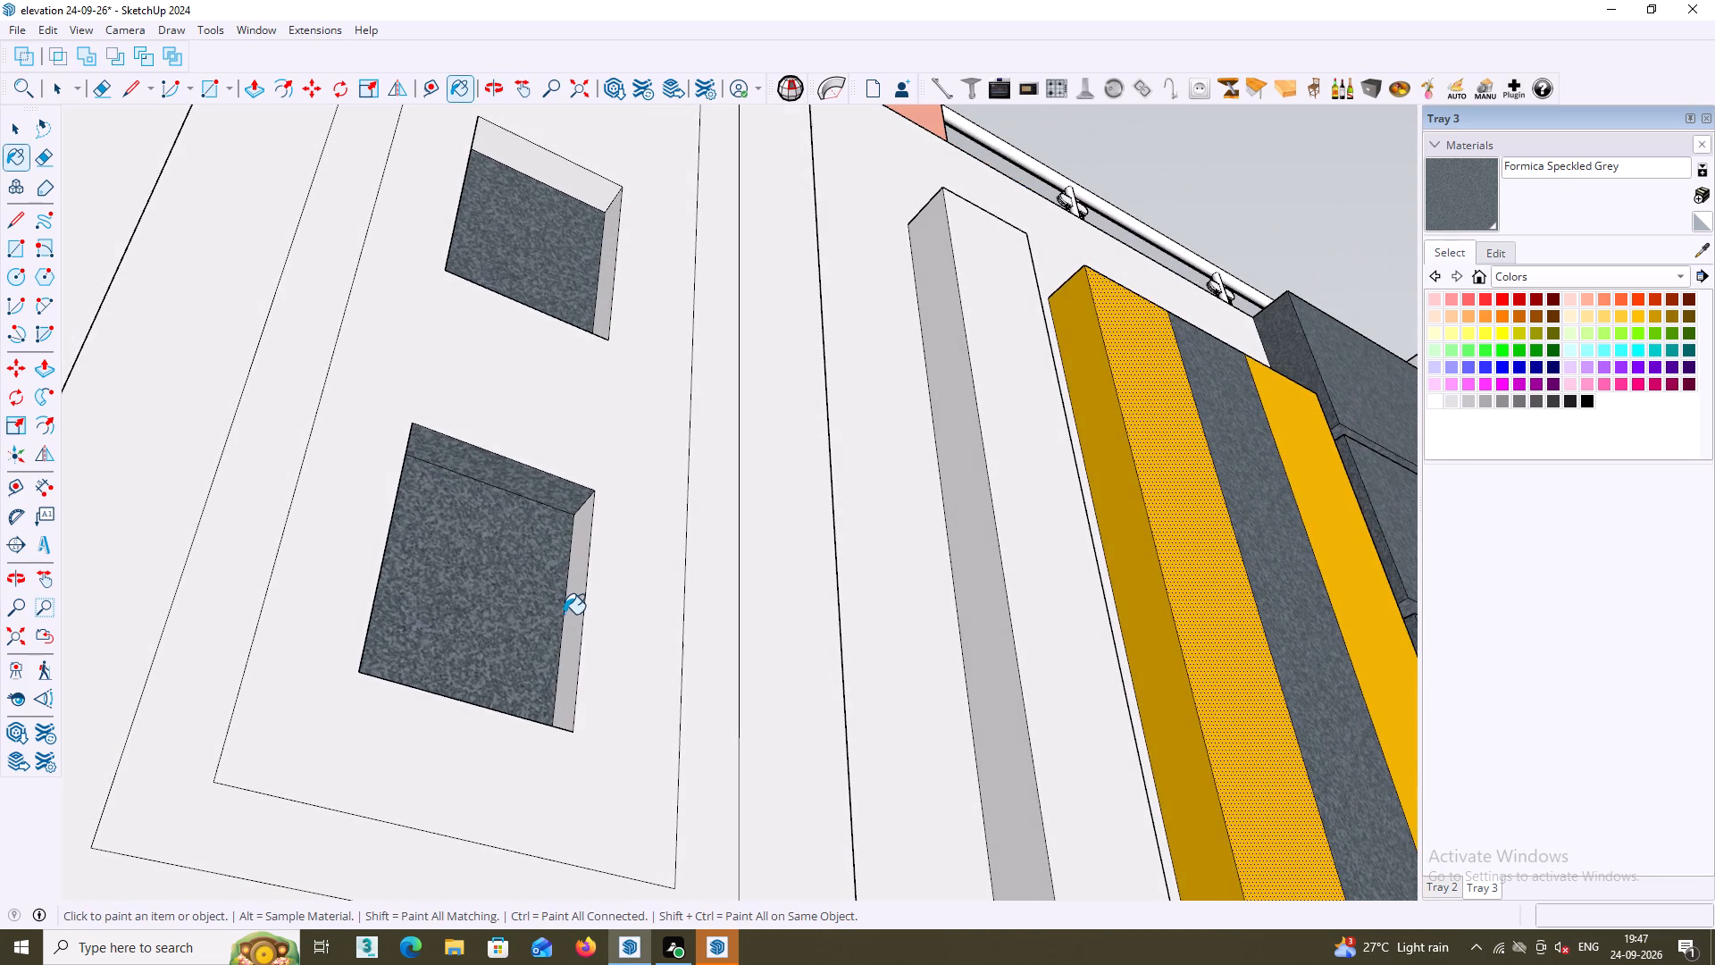
pyautogui.doubleClick(573, 609)
# Paint the bottom ledge of the lowest square recess with Formica Speckled Grey and undo the extra fill.
pyautogui.moveTo(528, 669); pyautogui.dragTo(456, 865, button='middle')
pyautogui.moveTo(458, 843); pyautogui.dragTo(506, 697, button='middle')
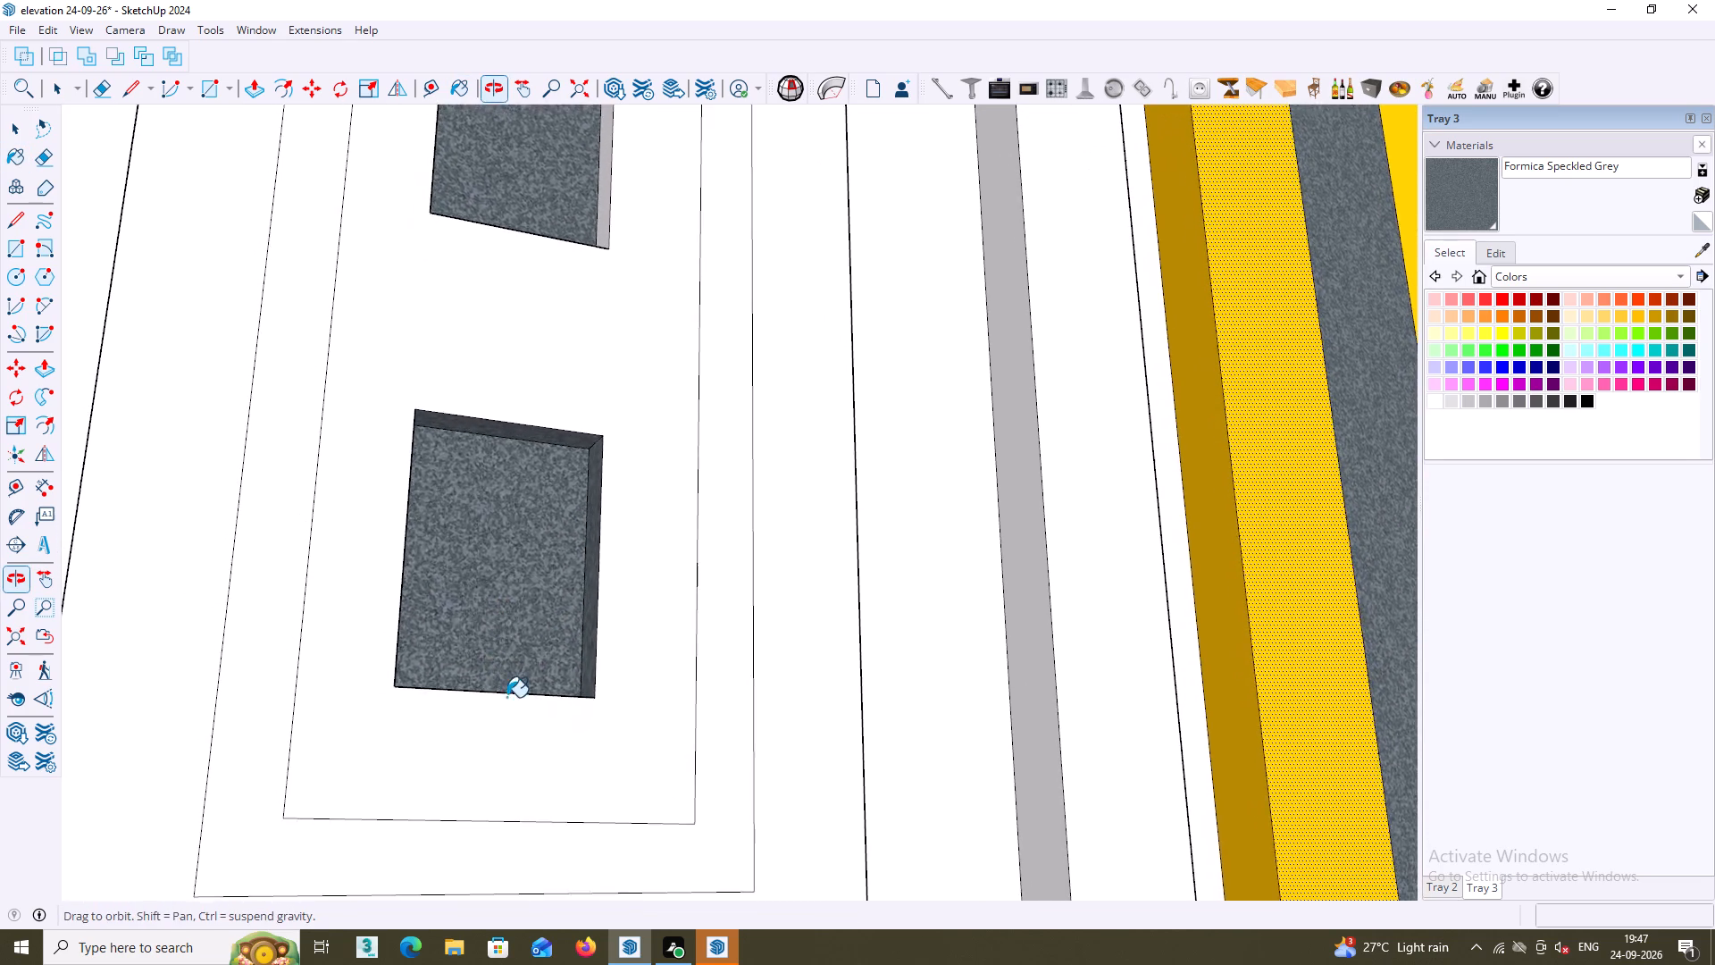
pyautogui.moveTo(506, 697); pyautogui.dragTo(495, 664, button='middle')
pyautogui.moveTo(508, 699); pyautogui.dragTo(490, 868, button='middle')
pyautogui.scroll(4, 497, 679)
pyautogui.click(503, 684)
pyautogui.click(505, 692)
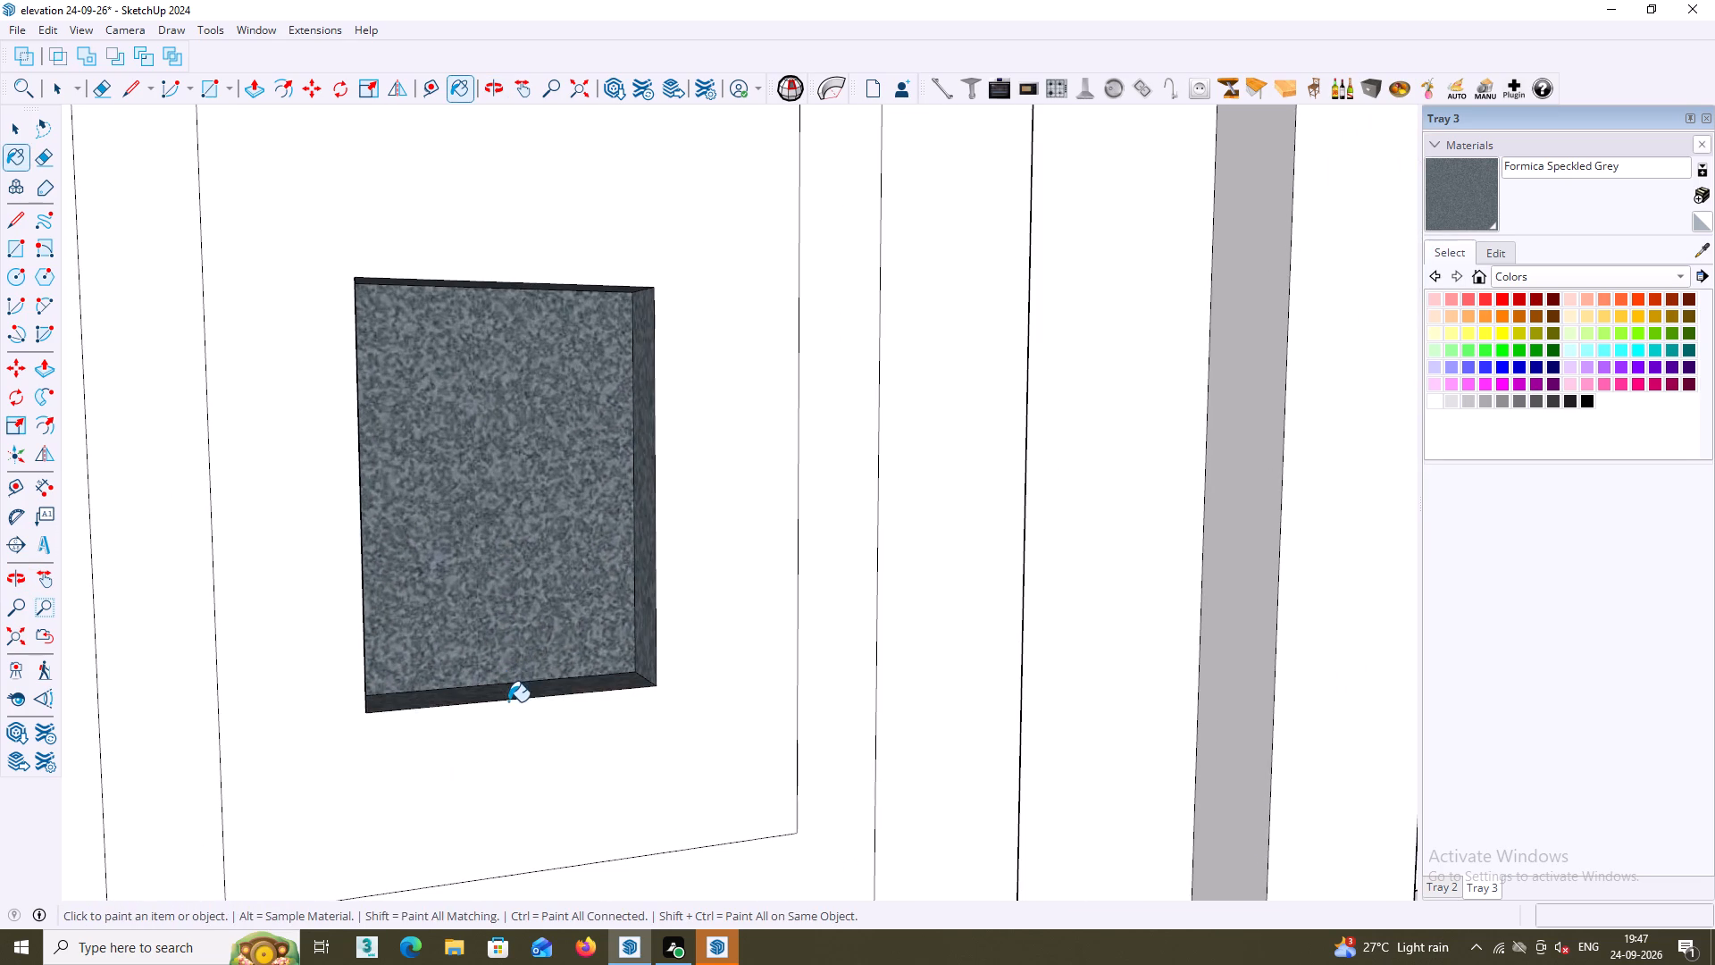
pyautogui.click(508, 701)
pyautogui.hotkey('ctrl', 'z')
# Paint the right inner side of the middle square recess with Formica Speckled Grey.
pyautogui.keyDown('shift'); pyautogui.moveTo(513, 676); pyautogui.dragTo(537, 887, button='middle'); pyautogui.keyUp('shift')
pyautogui.scroll(-8, 479, 544)
pyautogui.moveTo(509, 560); pyautogui.dragTo(565, 682, button='middle')
pyautogui.moveTo(567, 470); pyautogui.dragTo(749, 426, button='middle')
pyautogui.scroll(3, 705, 430)
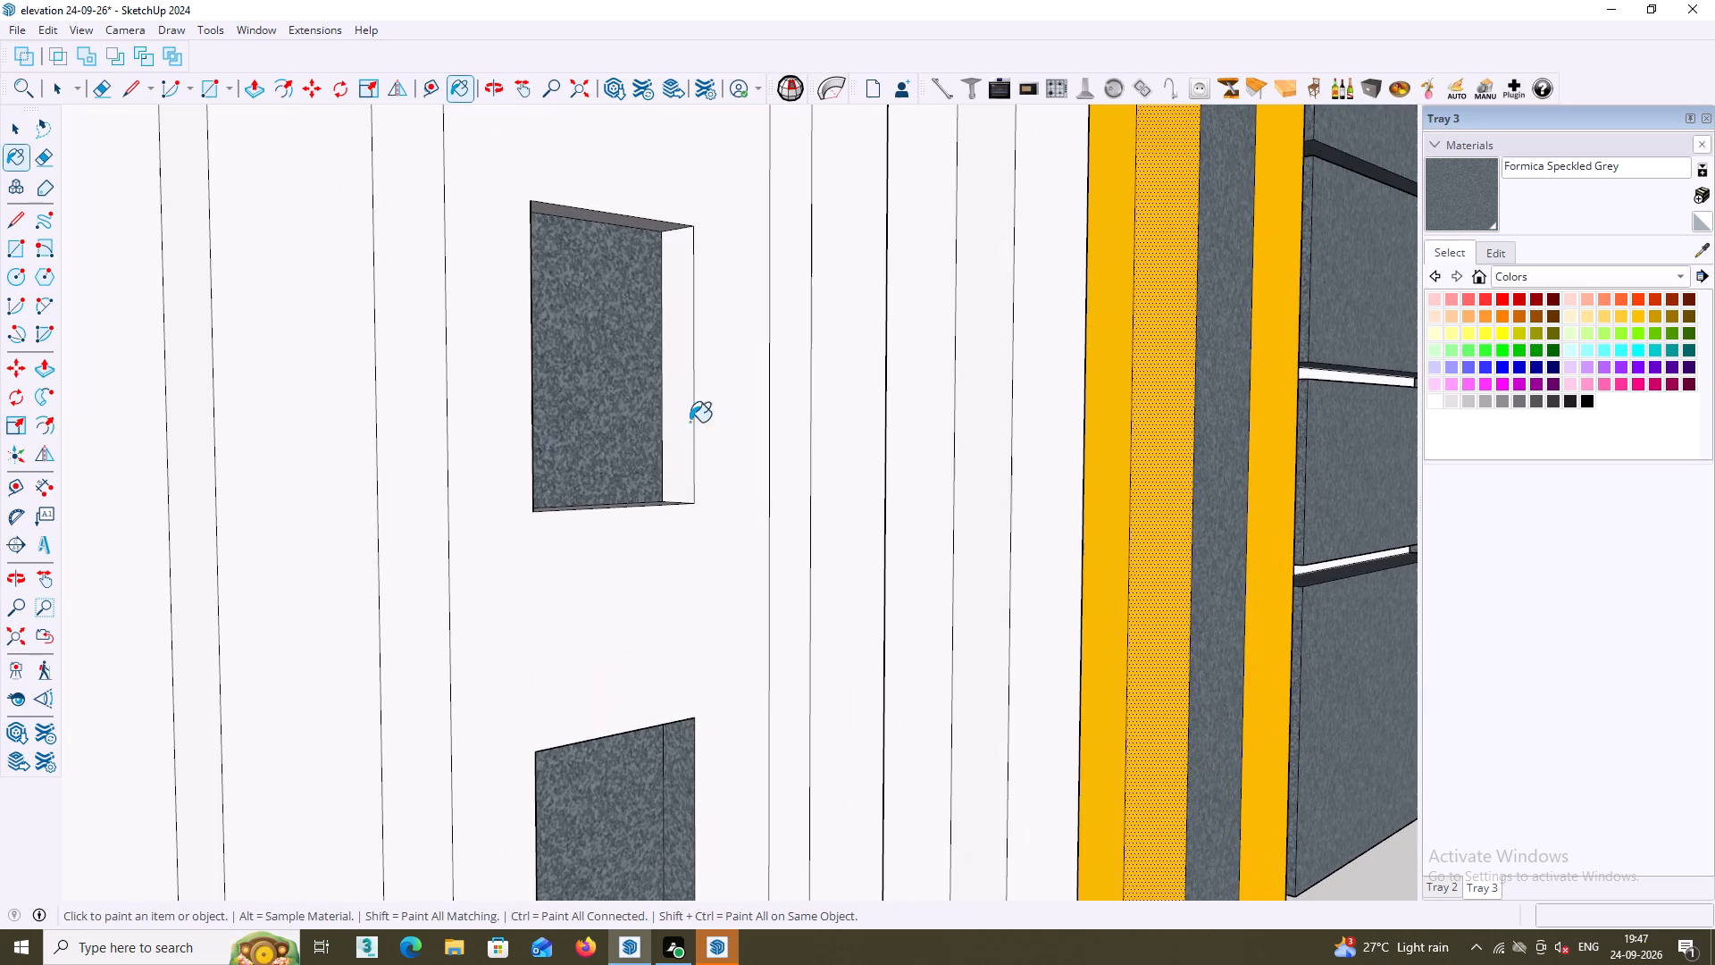
pyautogui.doubleClick(673, 414)
# Paint the left, bottom and top inner sides of the middle square recess with Formica Speckled Grey.
pyautogui.moveTo(578, 467); pyautogui.dragTo(255, 538, button='middle')
pyautogui.moveTo(307, 488); pyautogui.dragTo(221, 492, button='middle')
pyautogui.scroll(3, 241, 491)
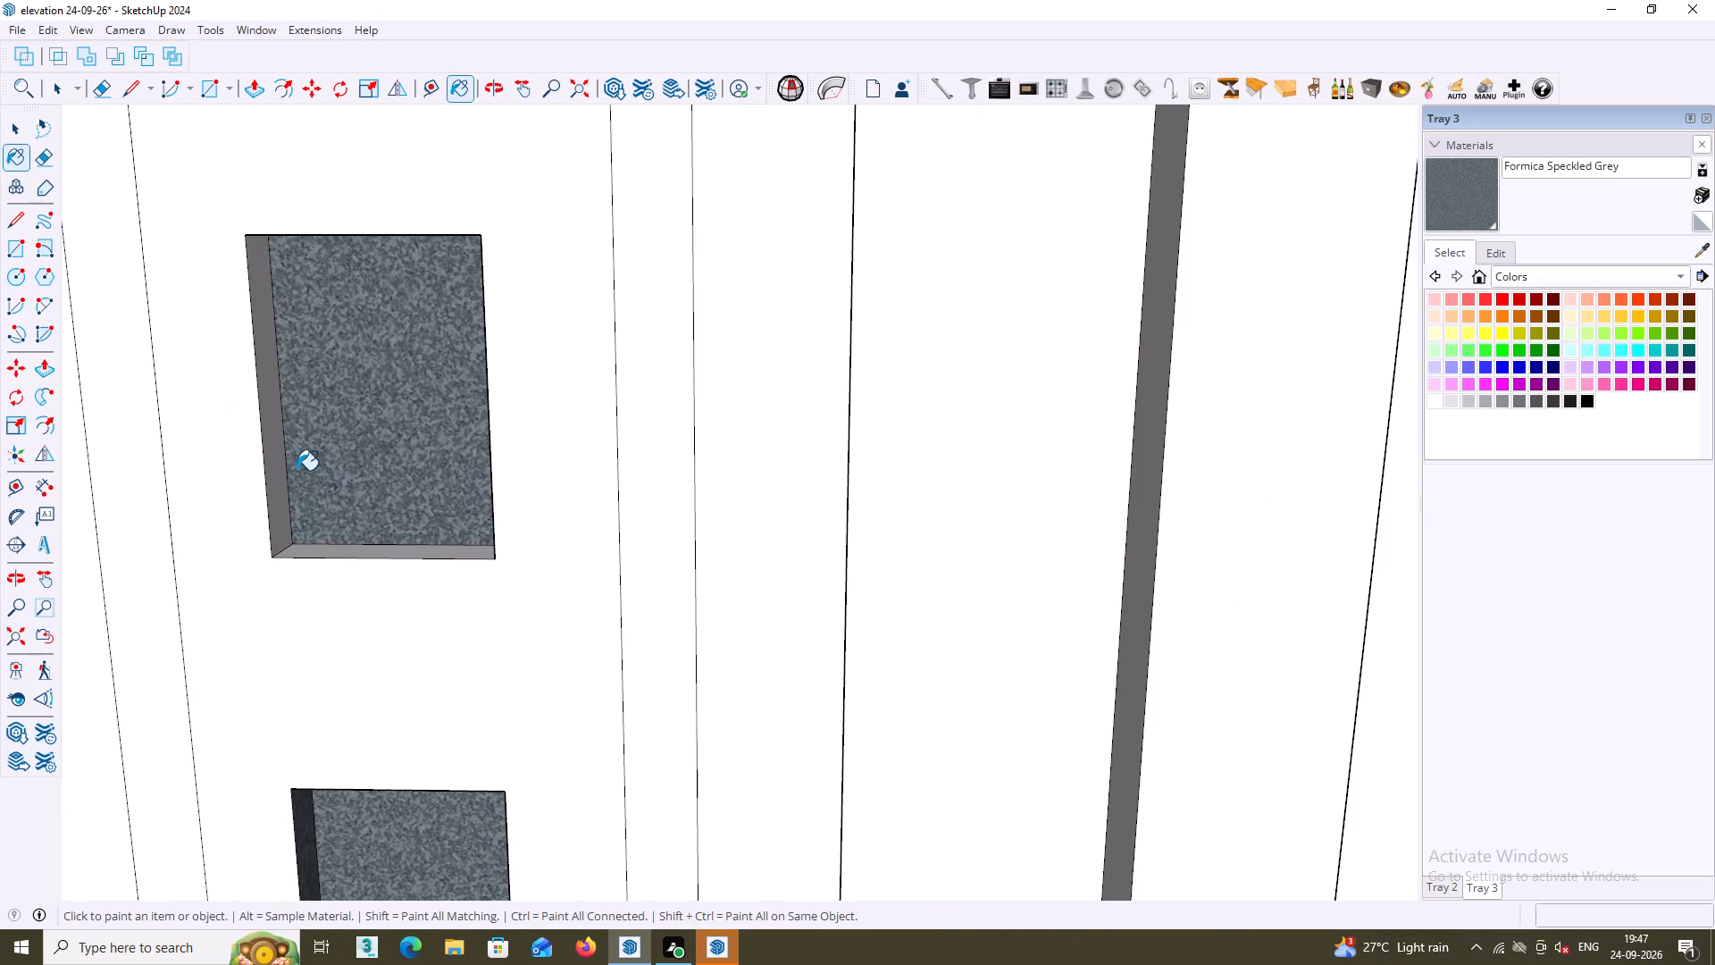
pyautogui.click(272, 467)
pyautogui.click(299, 535)
pyautogui.click(319, 554)
pyautogui.moveTo(324, 541); pyautogui.dragTo(408, 601, button='middle')
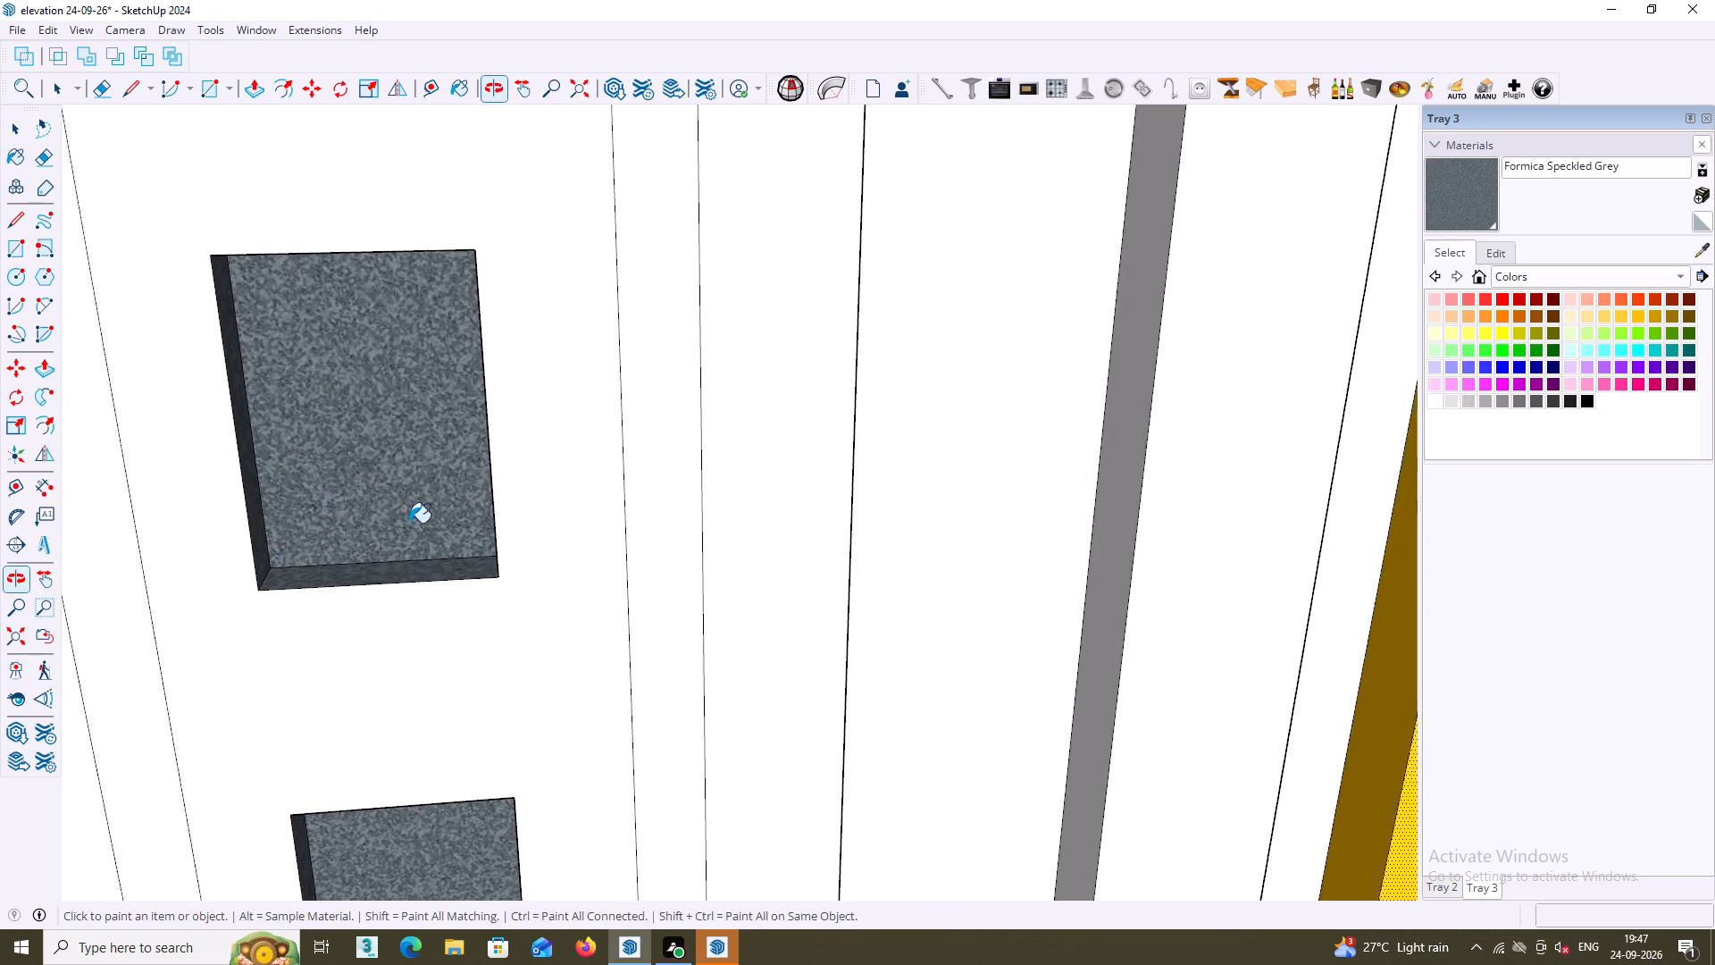
pyautogui.moveTo(409, 512); pyautogui.dragTo(426, 217, button='middle')
pyautogui.scroll(2, 433, 253)
pyautogui.middleClick(437, 248)
pyautogui.doubleClick(439, 262)
pyautogui.moveTo(439, 264); pyautogui.dragTo(439, 301, button='middle')
# Paint the left and top inner sides of the top square recess with Formica Speckled Grey.
pyautogui.scroll(-3, 437, 273)
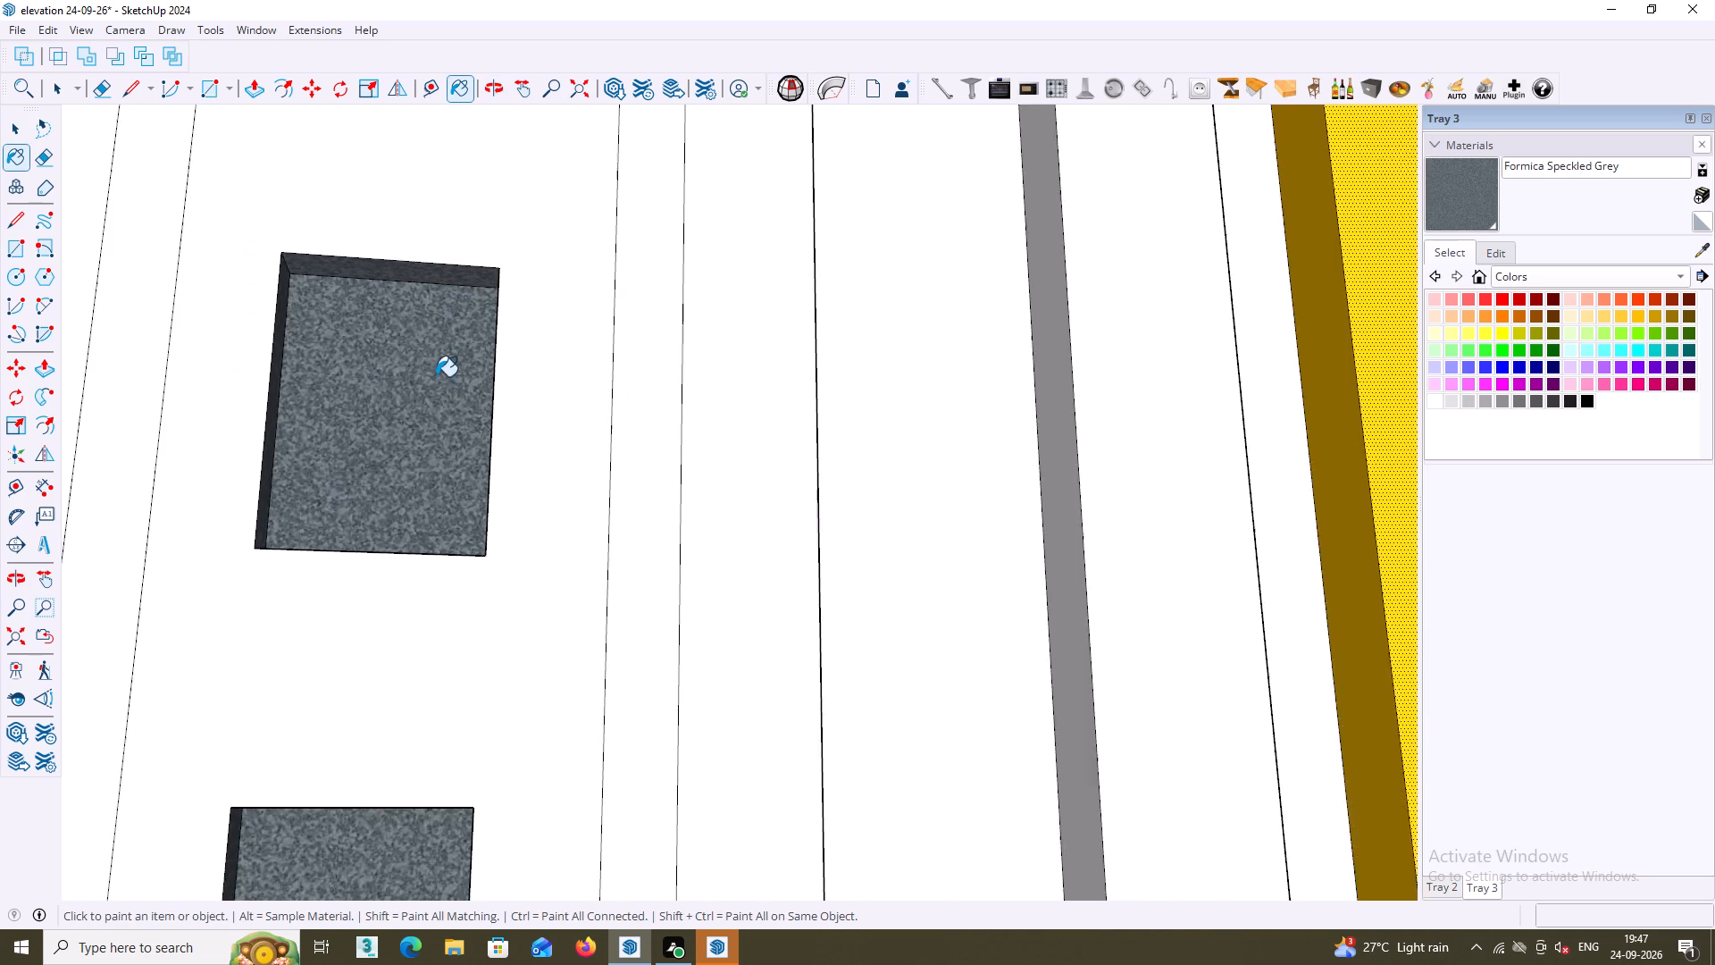
pyautogui.scroll(-9, 436, 376)
pyautogui.keyDown('shift'); pyautogui.moveTo(440, 432); pyautogui.dragTo(457, 590, button='middle'); pyautogui.keyUp('shift')
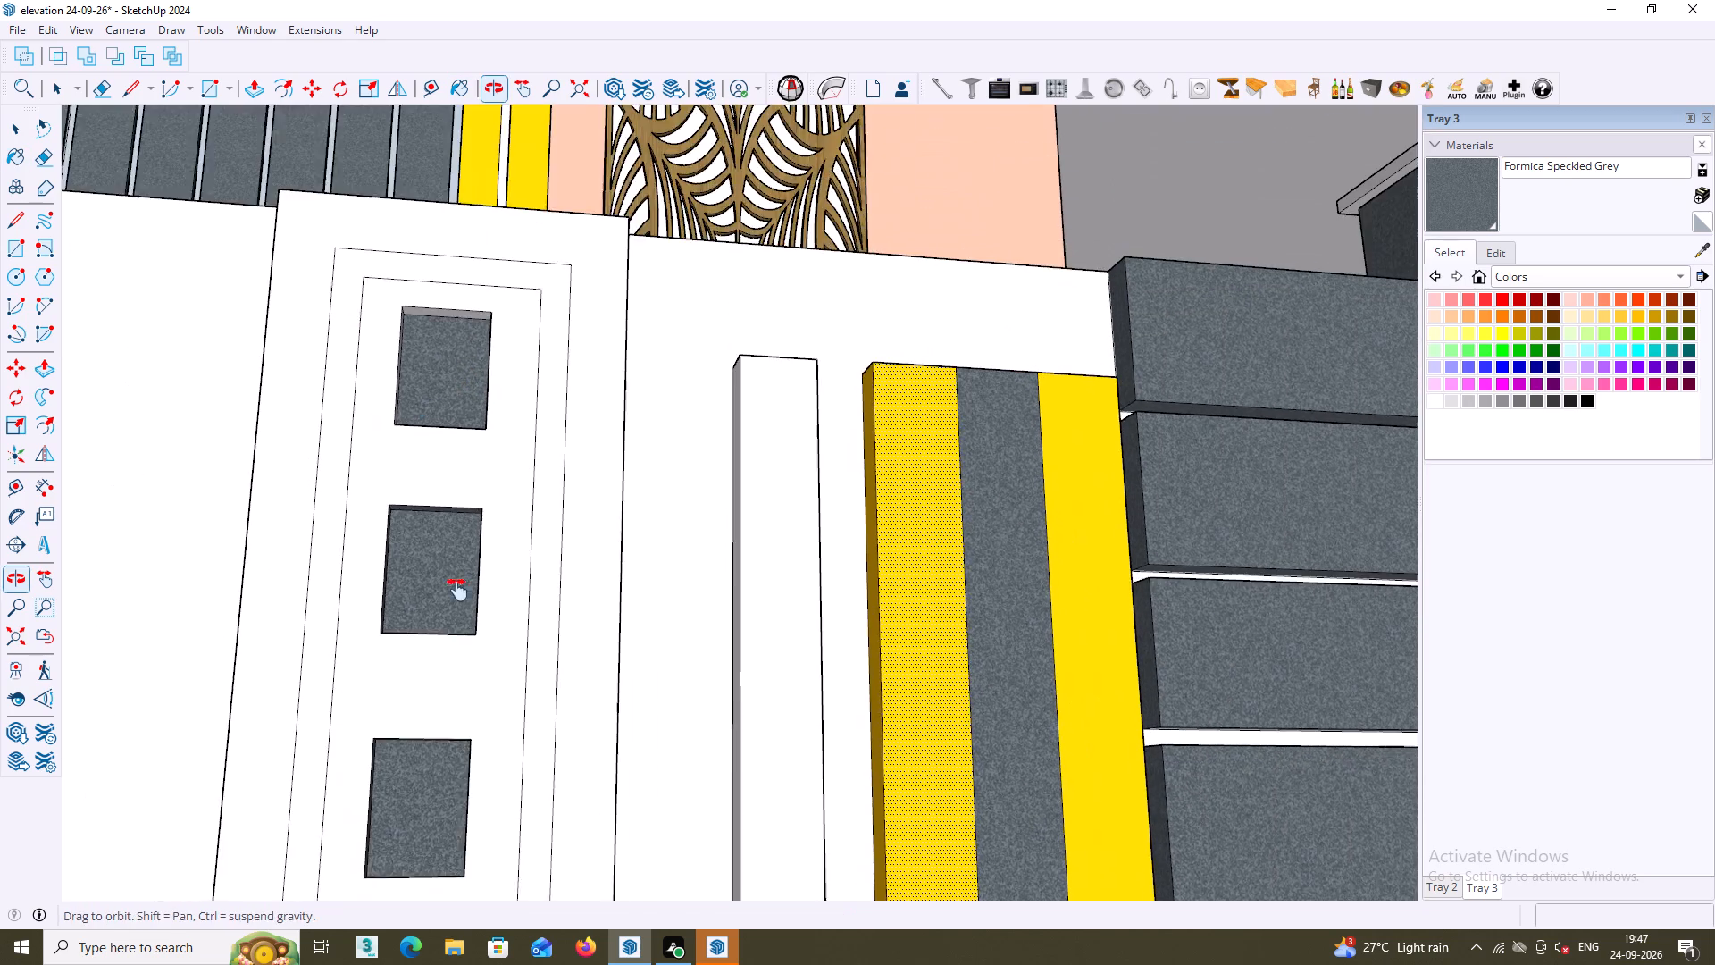
pyautogui.keyDown('shift'); pyautogui.moveTo(457, 590); pyautogui.dragTo(450, 543, button='middle'); pyautogui.keyUp('shift')
pyautogui.scroll(8, 409, 332)
pyautogui.moveTo(398, 348); pyautogui.dragTo(253, 384, button='middle')
pyautogui.scroll(3, 458, 281)
pyautogui.click(397, 398)
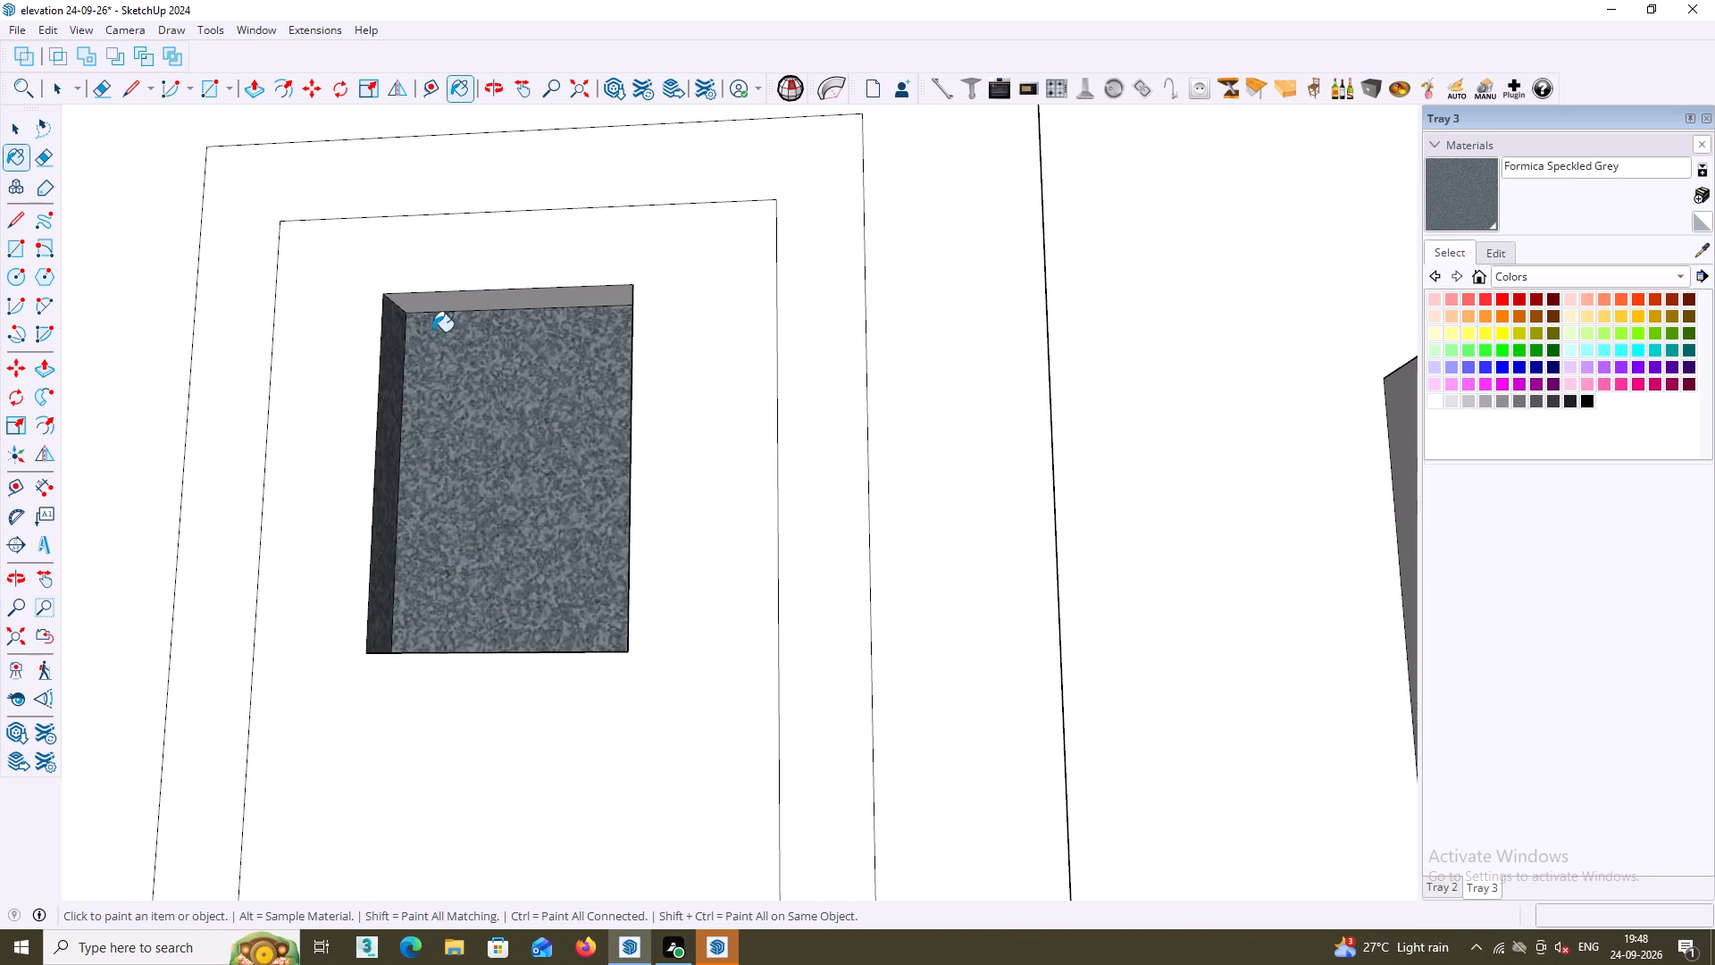
pyautogui.click(450, 308)
# Paint the bottom ledge of the top square recess with Formica Speckled Grey.
pyautogui.moveTo(451, 542); pyautogui.dragTo(675, 678, button='middle')
pyautogui.click(590, 666)
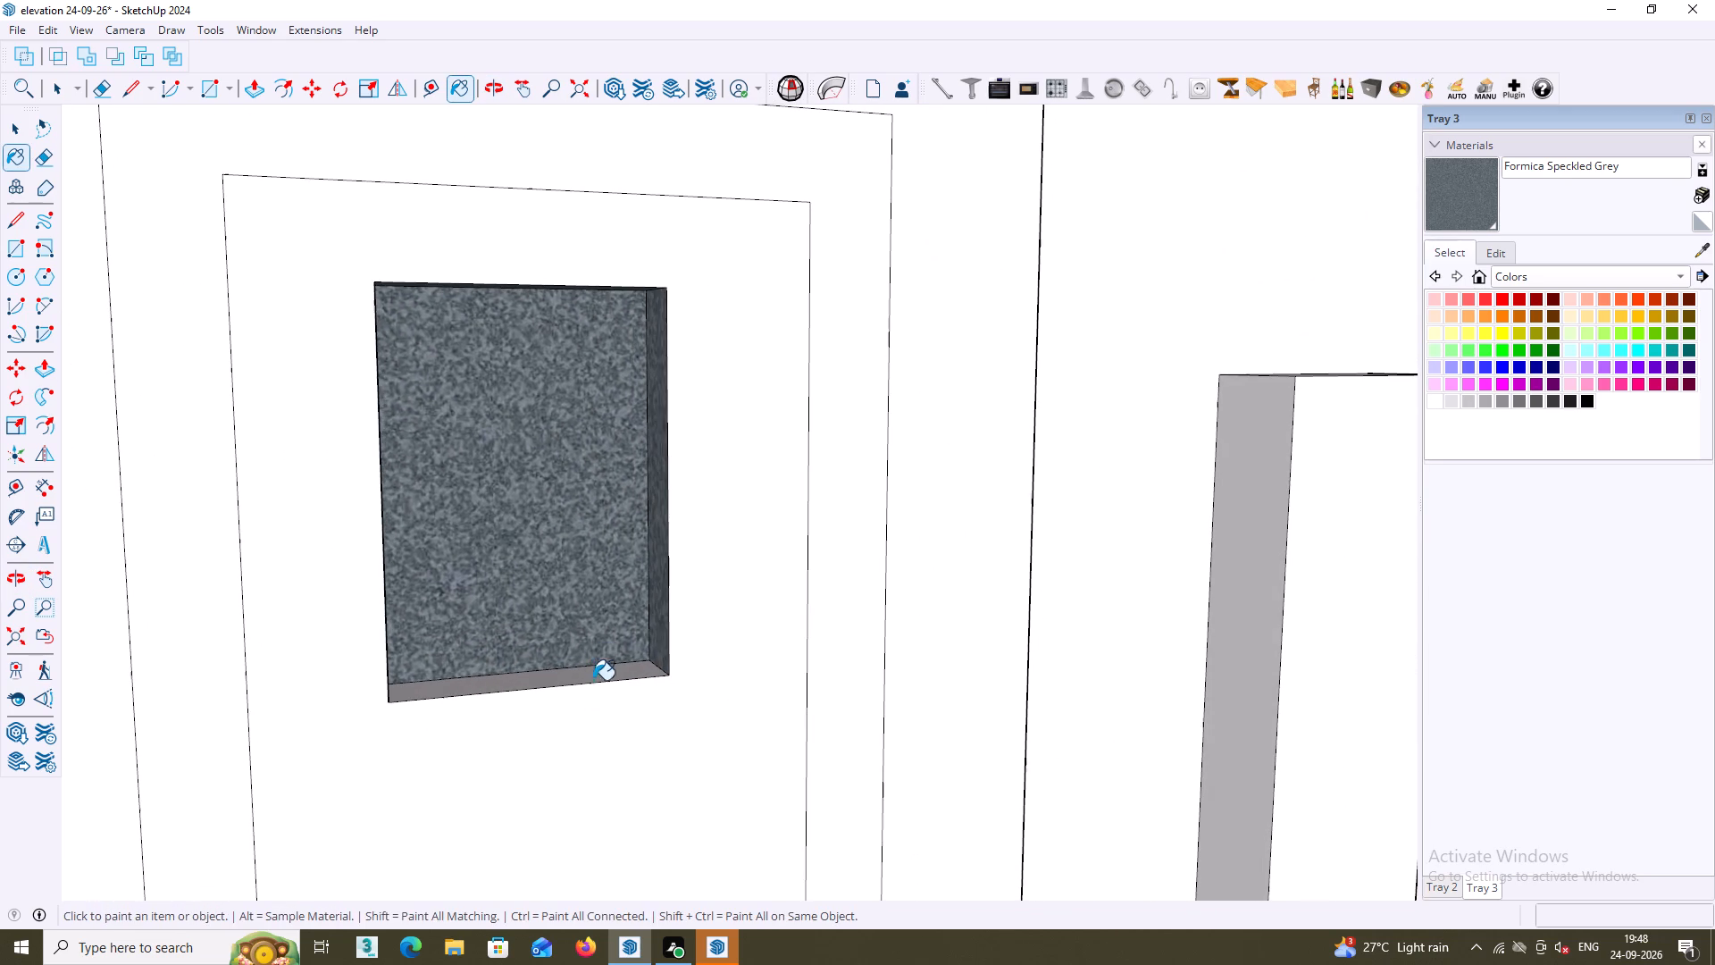
pyautogui.click(594, 682)
pyautogui.scroll(-1, 590, 675)
pyautogui.click(597, 672)
# Paint the raised panel's outer border and the narrow band inside it with Formica Speckled Grey, leaving the centre around the recesses white.
pyautogui.scroll(-4, 595, 677)
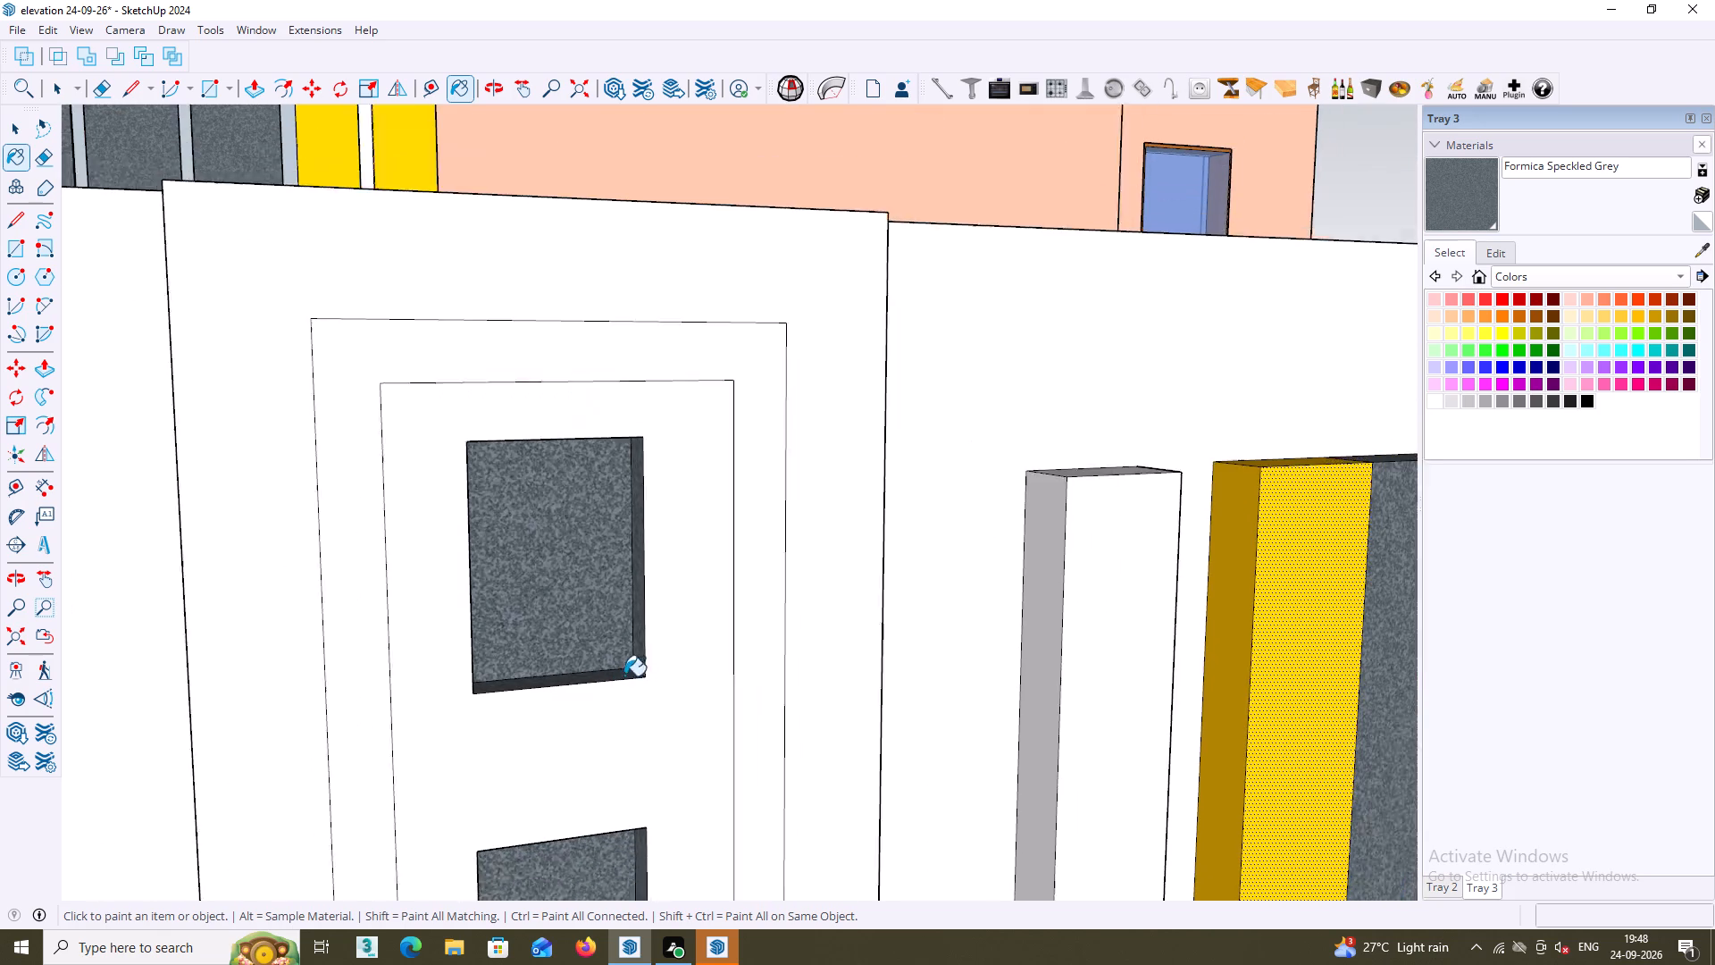
pyautogui.scroll(-1, 624, 675)
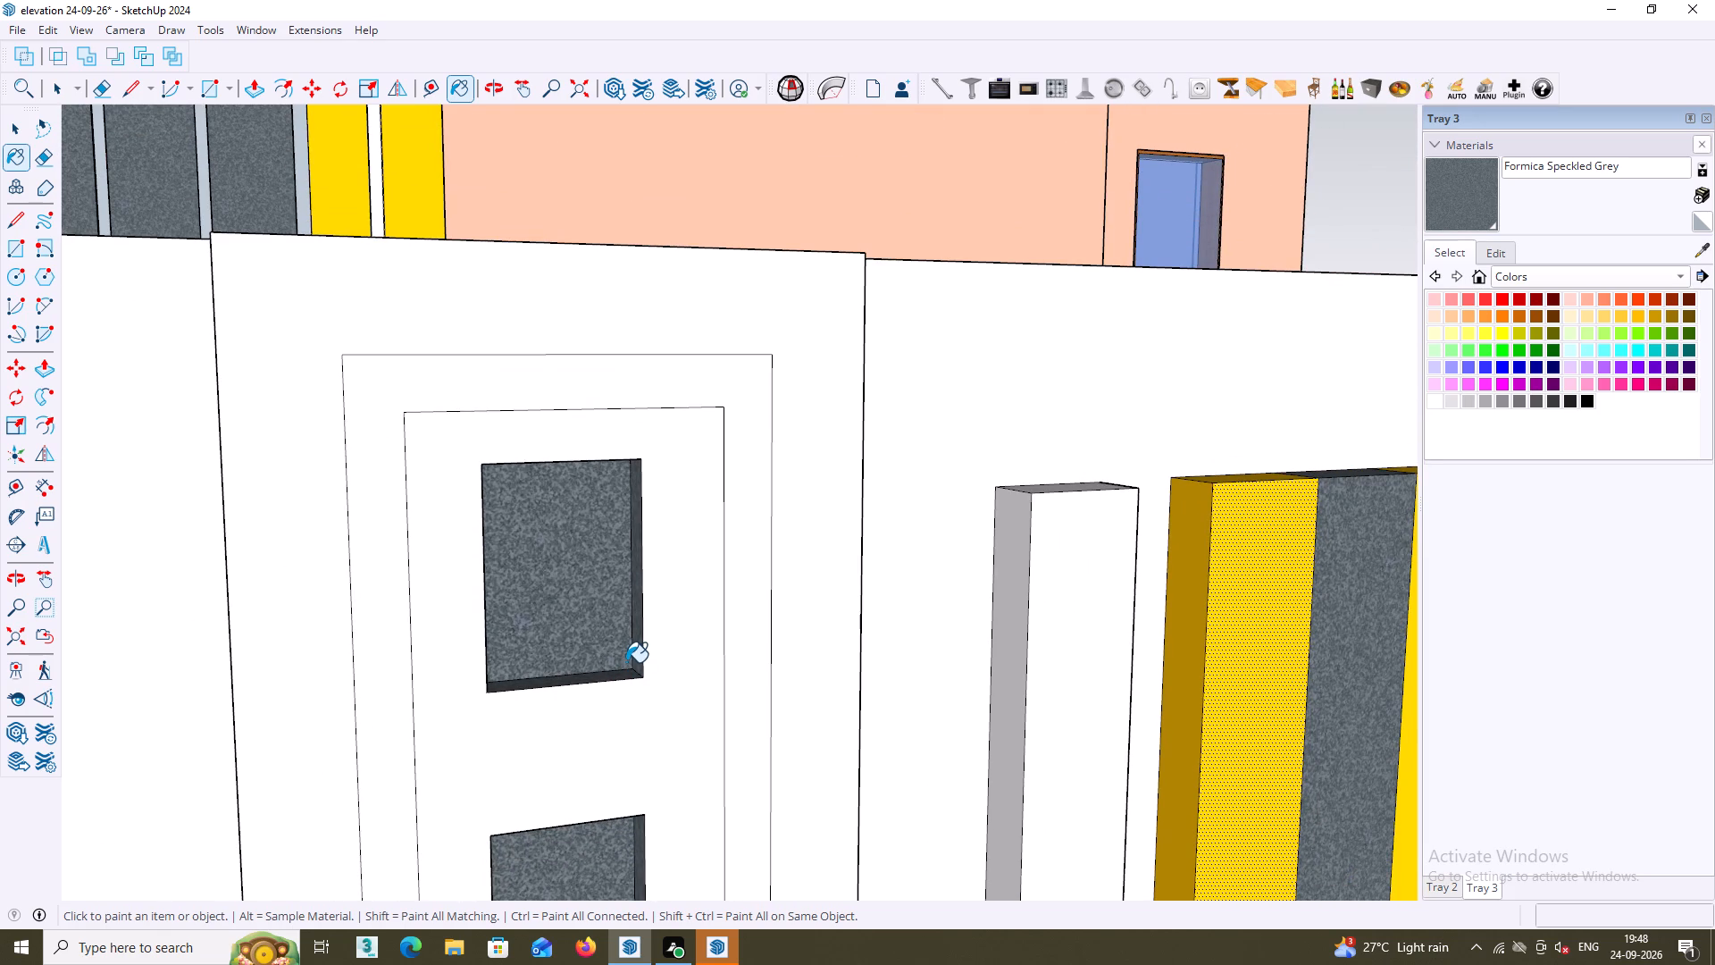
pyautogui.scroll(-3, 629, 656)
pyautogui.scroll(-20, 648, 693)
pyautogui.scroll(-3, 648, 693)
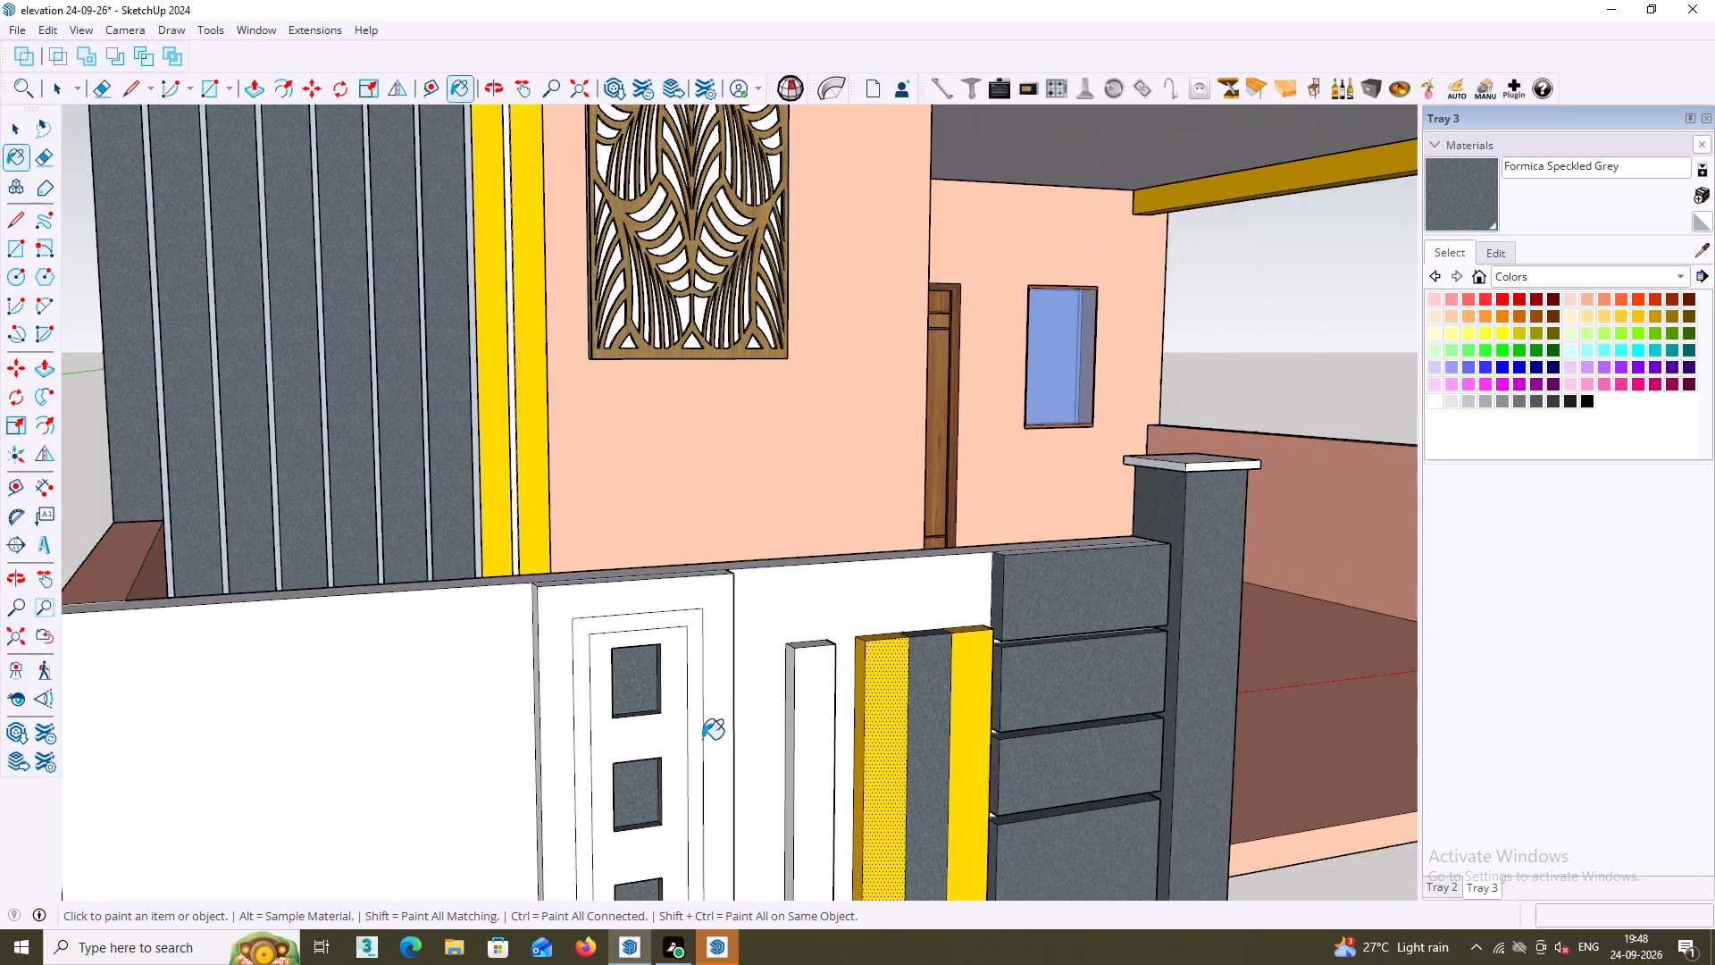
pyautogui.scroll(-2, 702, 739)
pyautogui.keyDown('shift'); pyautogui.moveTo(703, 749); pyautogui.dragTo(676, 492, button='middle'); pyautogui.keyUp('shift')
pyautogui.scroll(5, 600, 565)
pyautogui.click(533, 581)
pyautogui.scroll(-6, 533, 592)
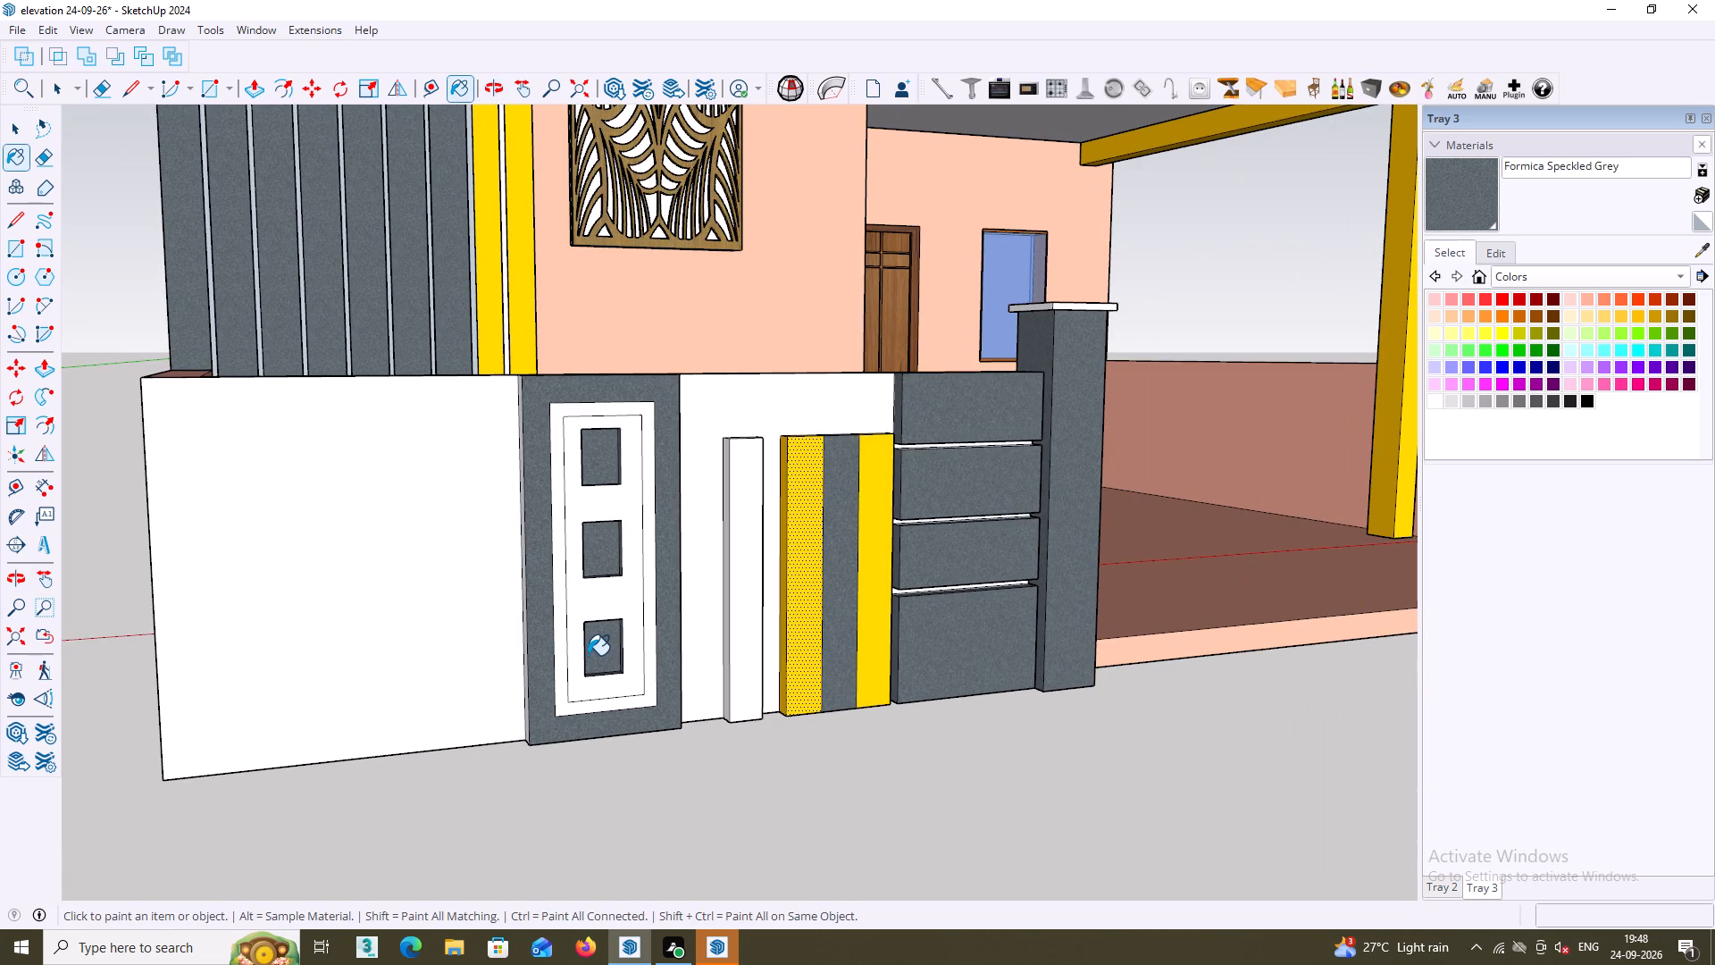
pyautogui.scroll(1, 588, 653)
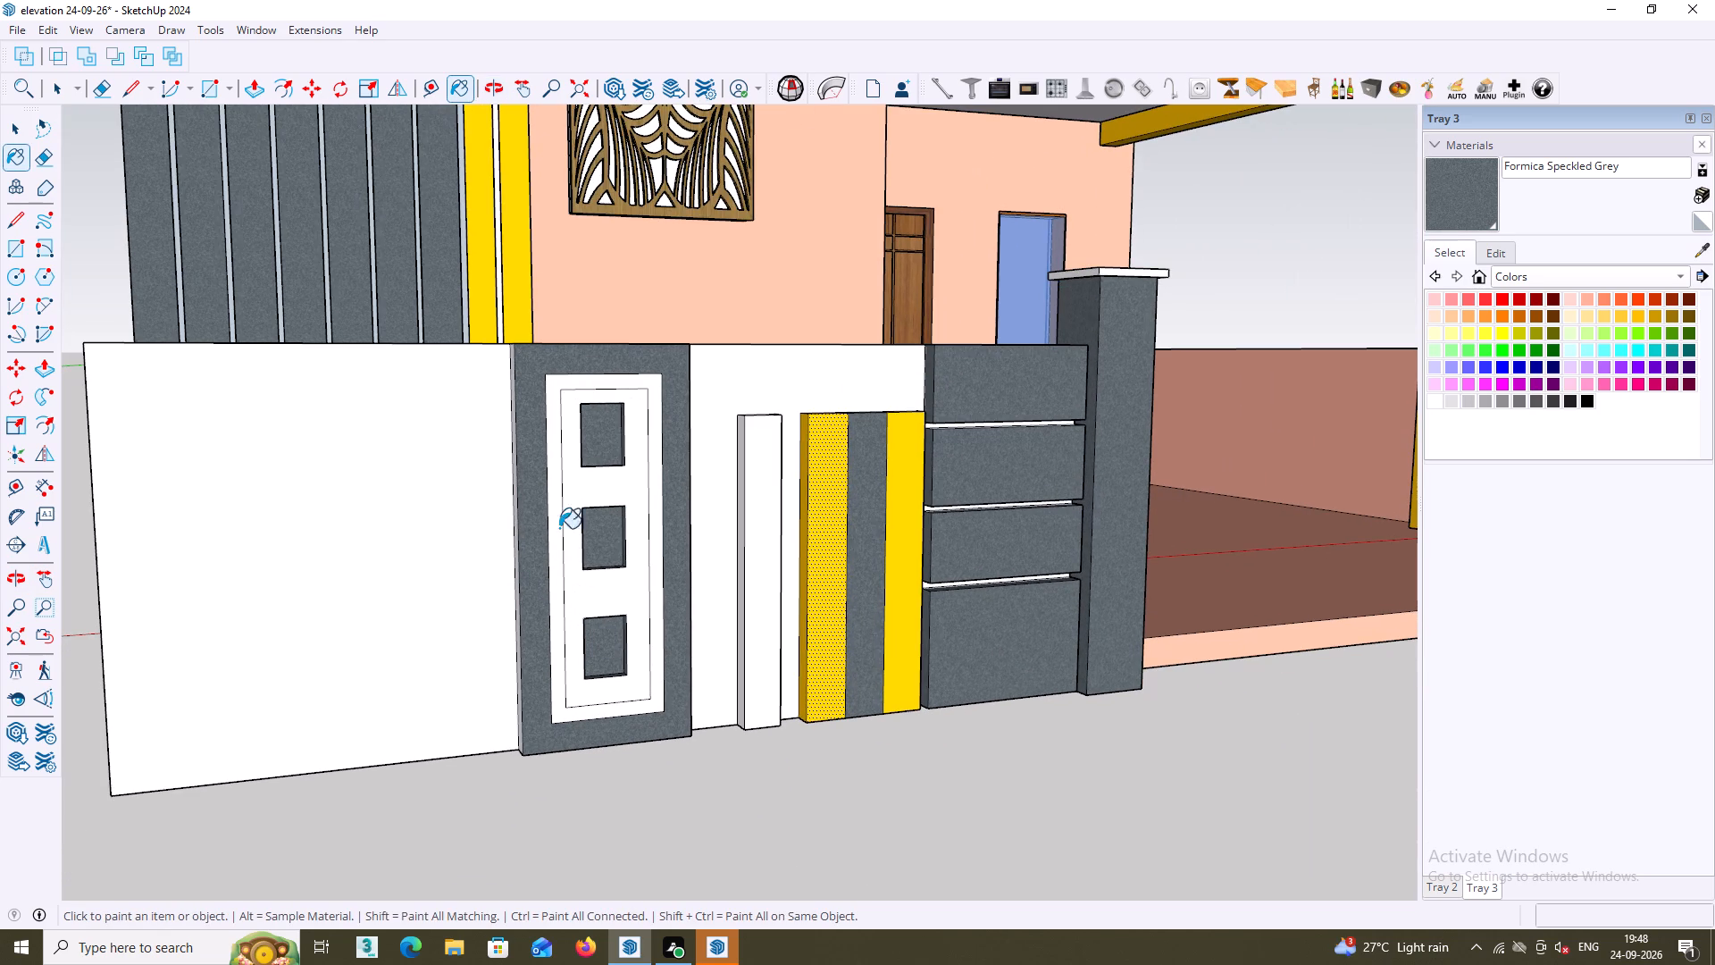
pyautogui.click(557, 387)
# Examine the painted front parapet and the gate opening from the front and from above.
pyautogui.scroll(-5, 556, 386)
pyautogui.scroll(-2, 676, 701)
pyautogui.moveTo(688, 706); pyautogui.dragTo(704, 727, button='middle')
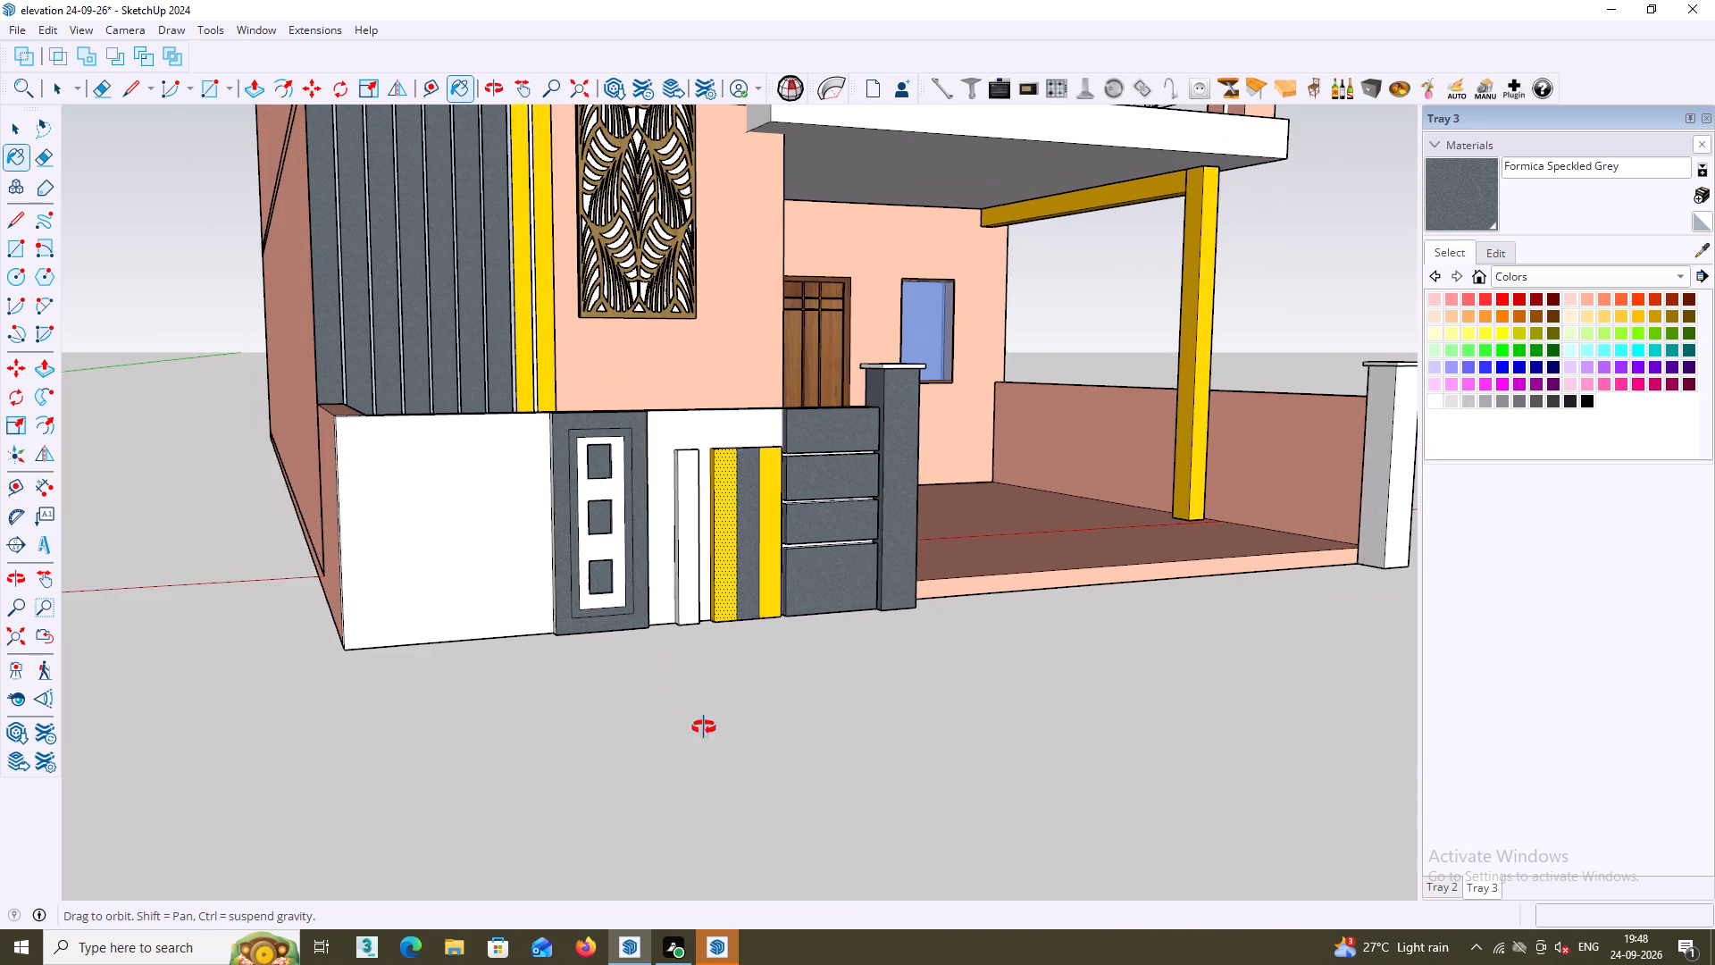
pyautogui.moveTo(704, 727); pyautogui.dragTo(680, 716, button='middle')
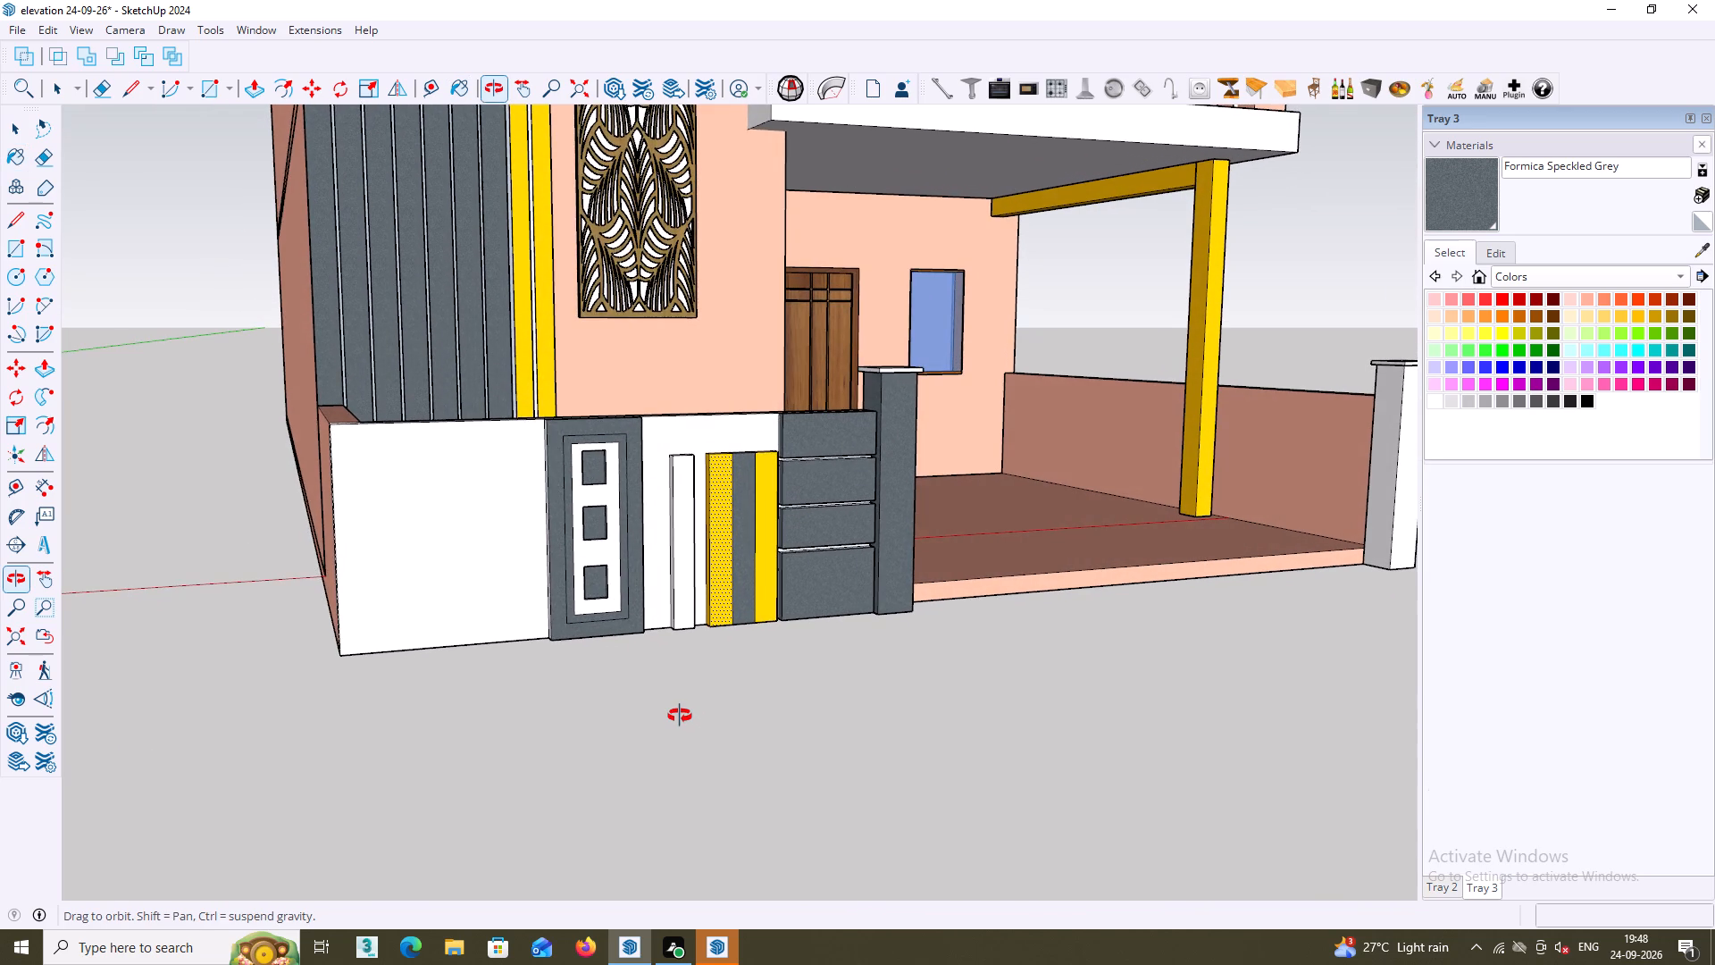
pyautogui.moveTo(680, 716); pyautogui.dragTo(680, 799, button='middle')
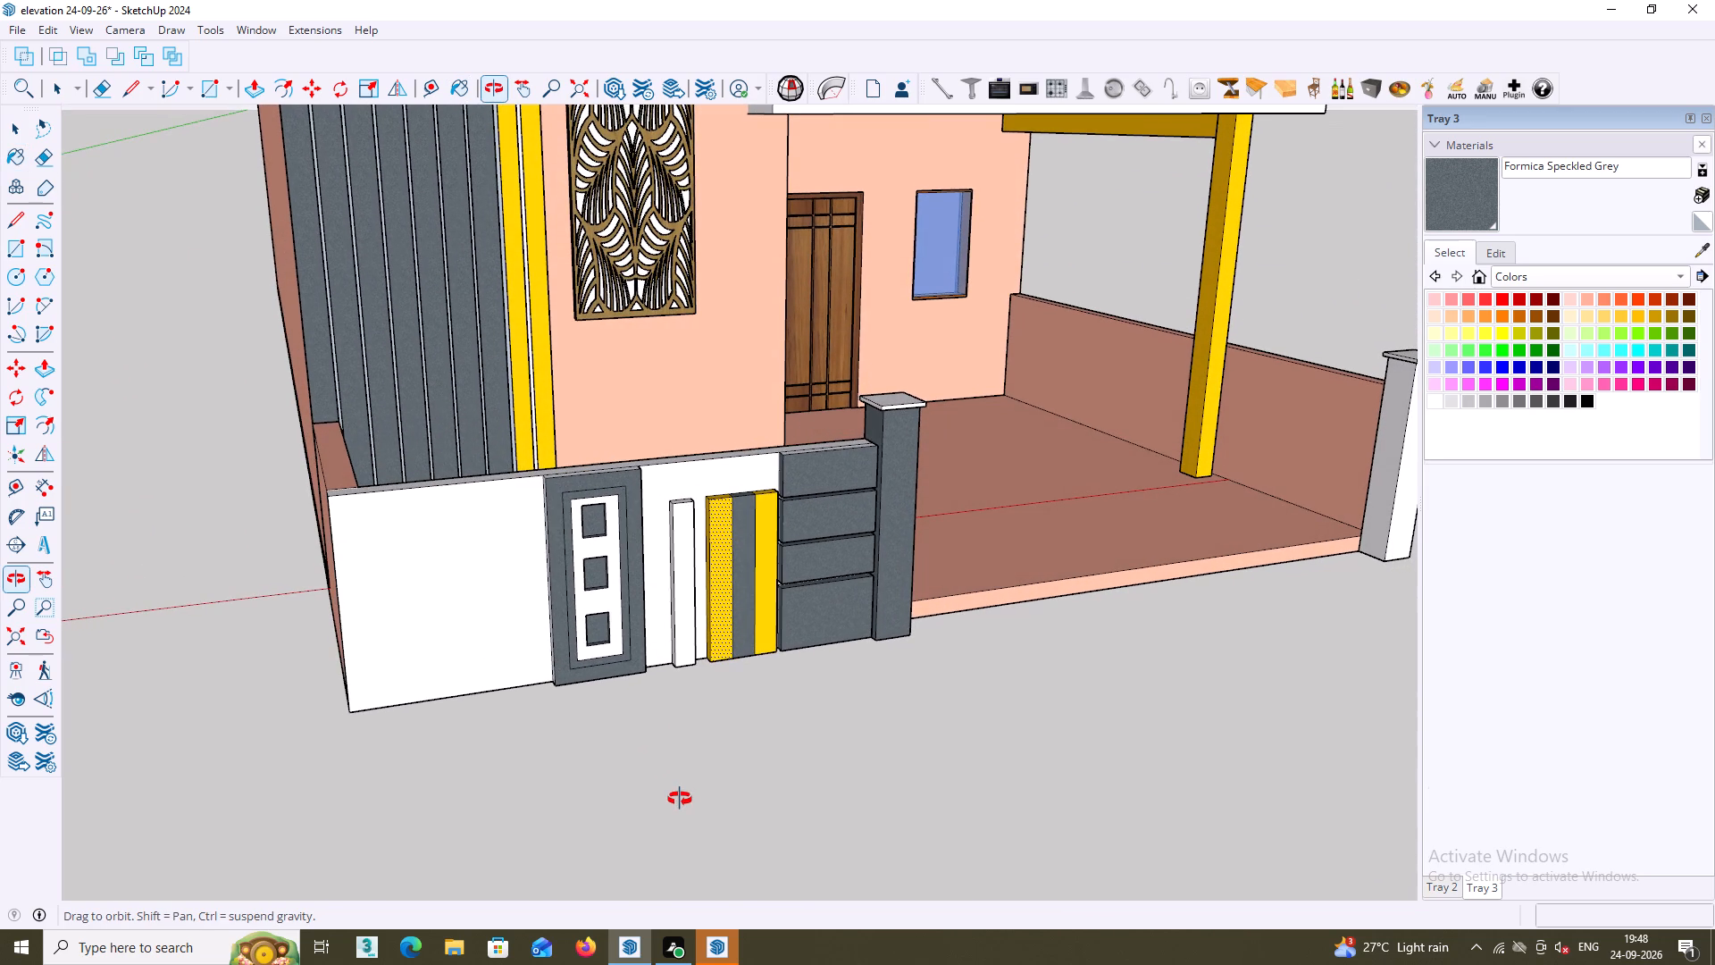
pyautogui.moveTo(680, 799); pyautogui.dragTo(644, 840, button='middle')
pyautogui.scroll(-1, 658, 858)
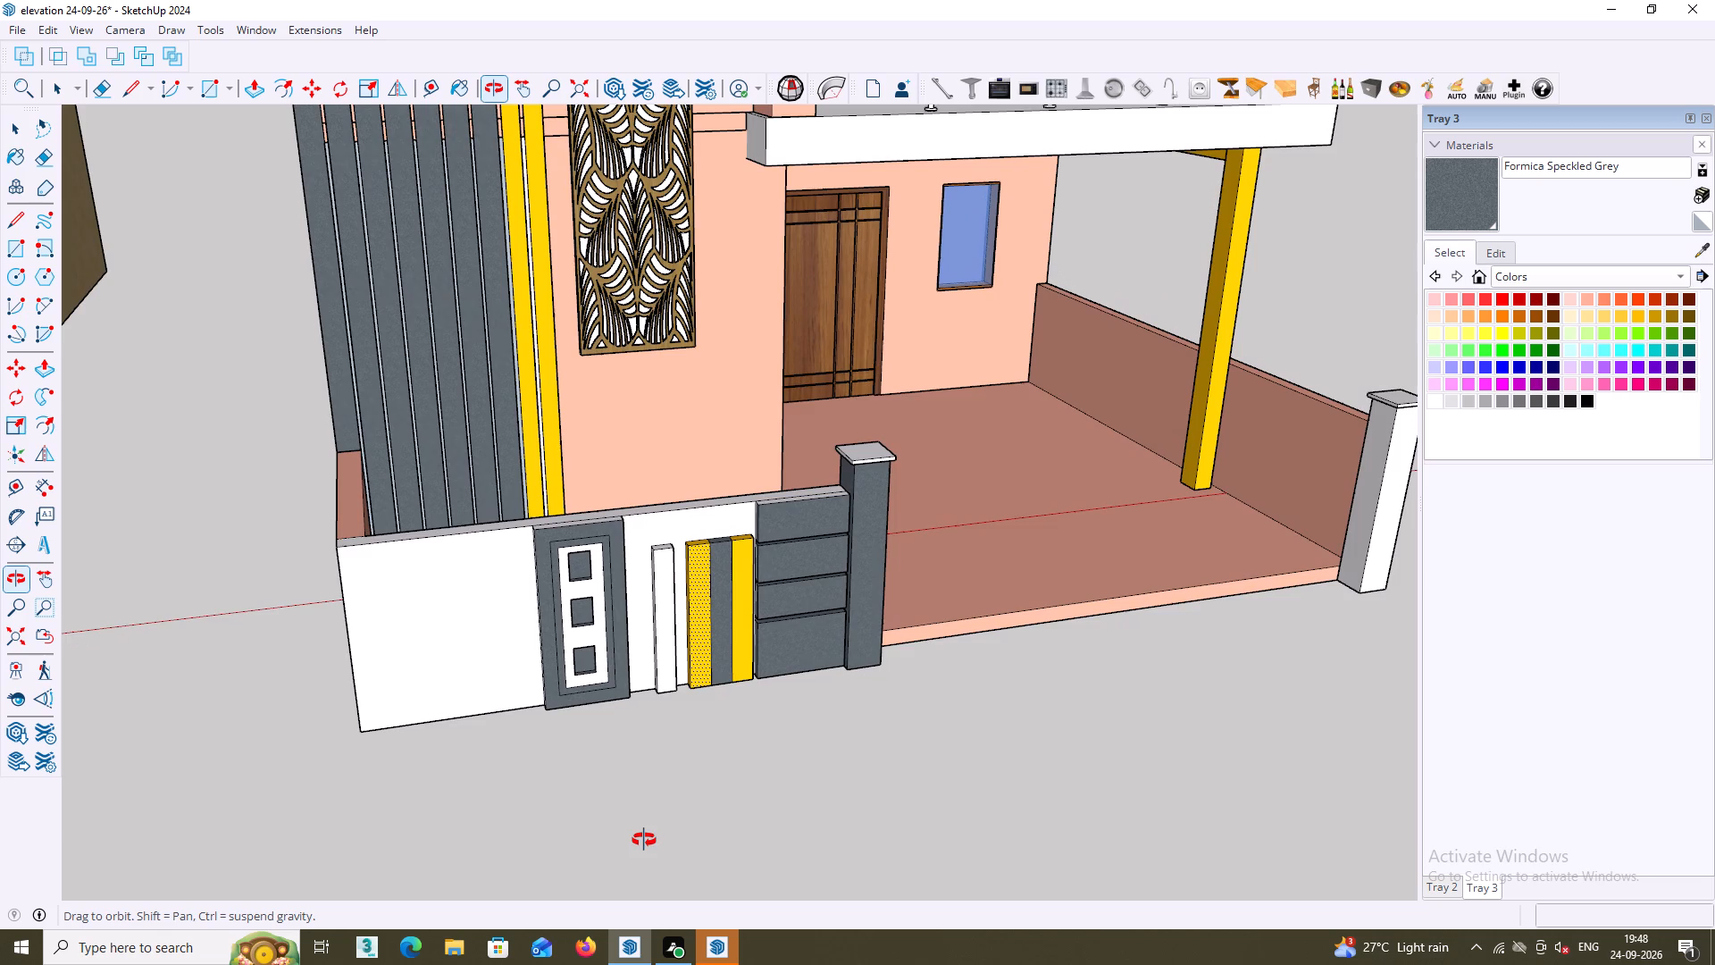
pyautogui.moveTo(644, 840); pyautogui.dragTo(633, 808, button='middle')
pyautogui.scroll(-2, 817, 842)
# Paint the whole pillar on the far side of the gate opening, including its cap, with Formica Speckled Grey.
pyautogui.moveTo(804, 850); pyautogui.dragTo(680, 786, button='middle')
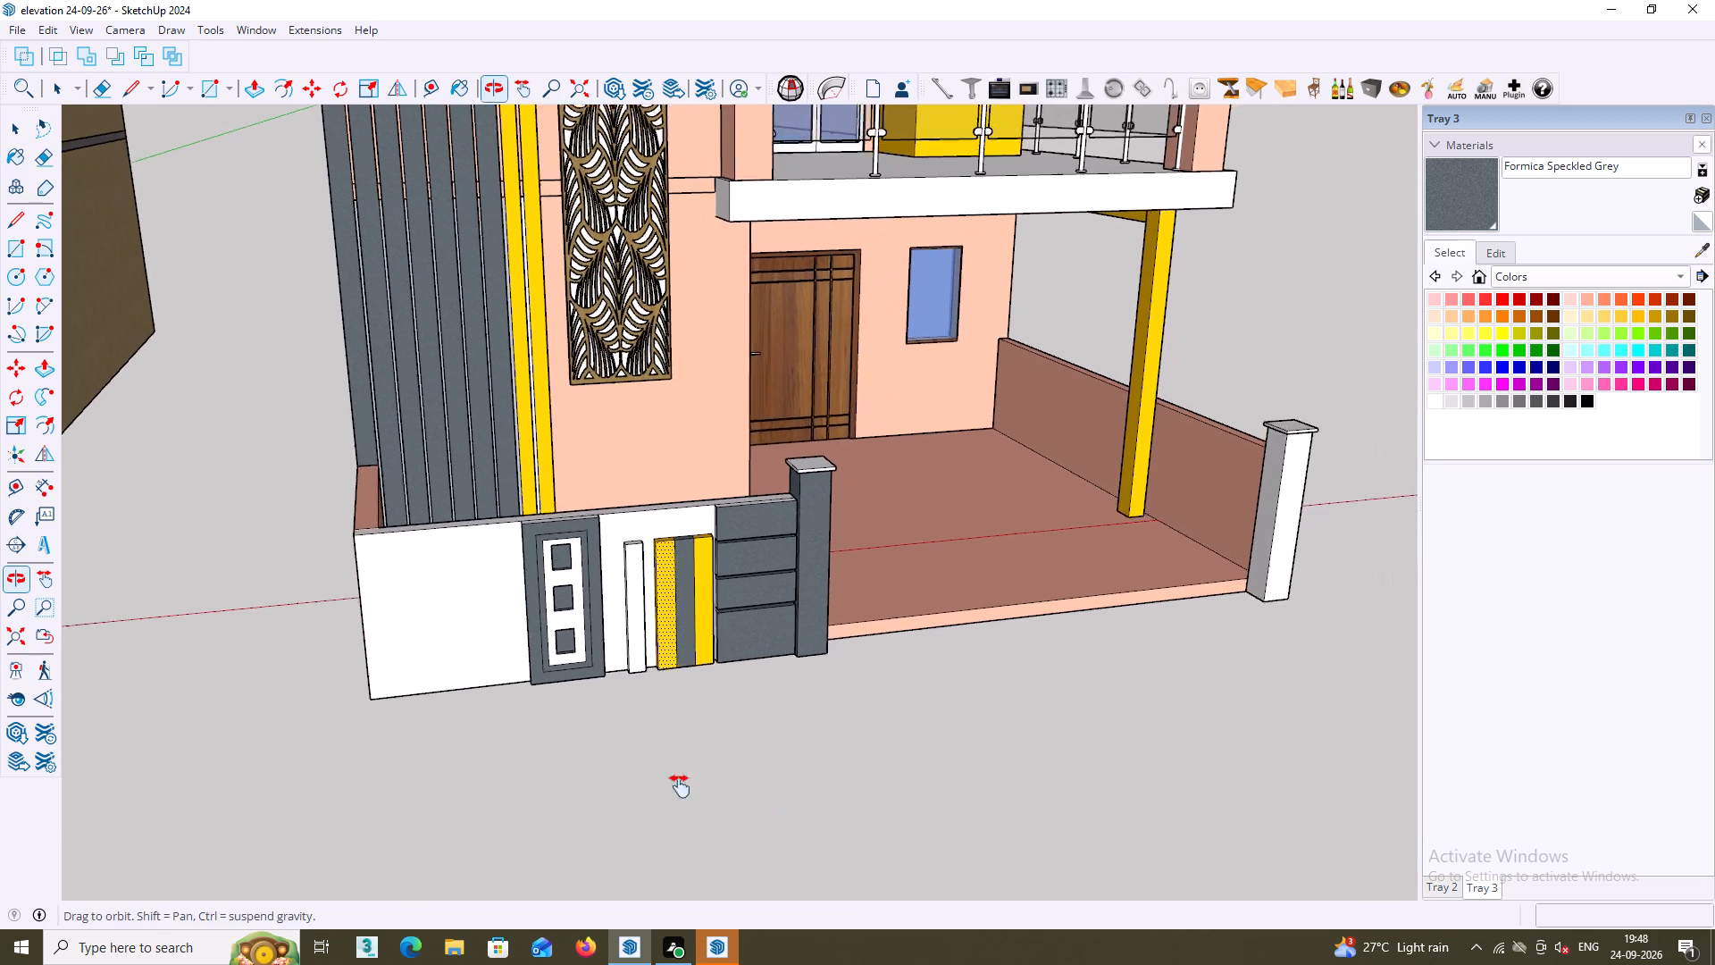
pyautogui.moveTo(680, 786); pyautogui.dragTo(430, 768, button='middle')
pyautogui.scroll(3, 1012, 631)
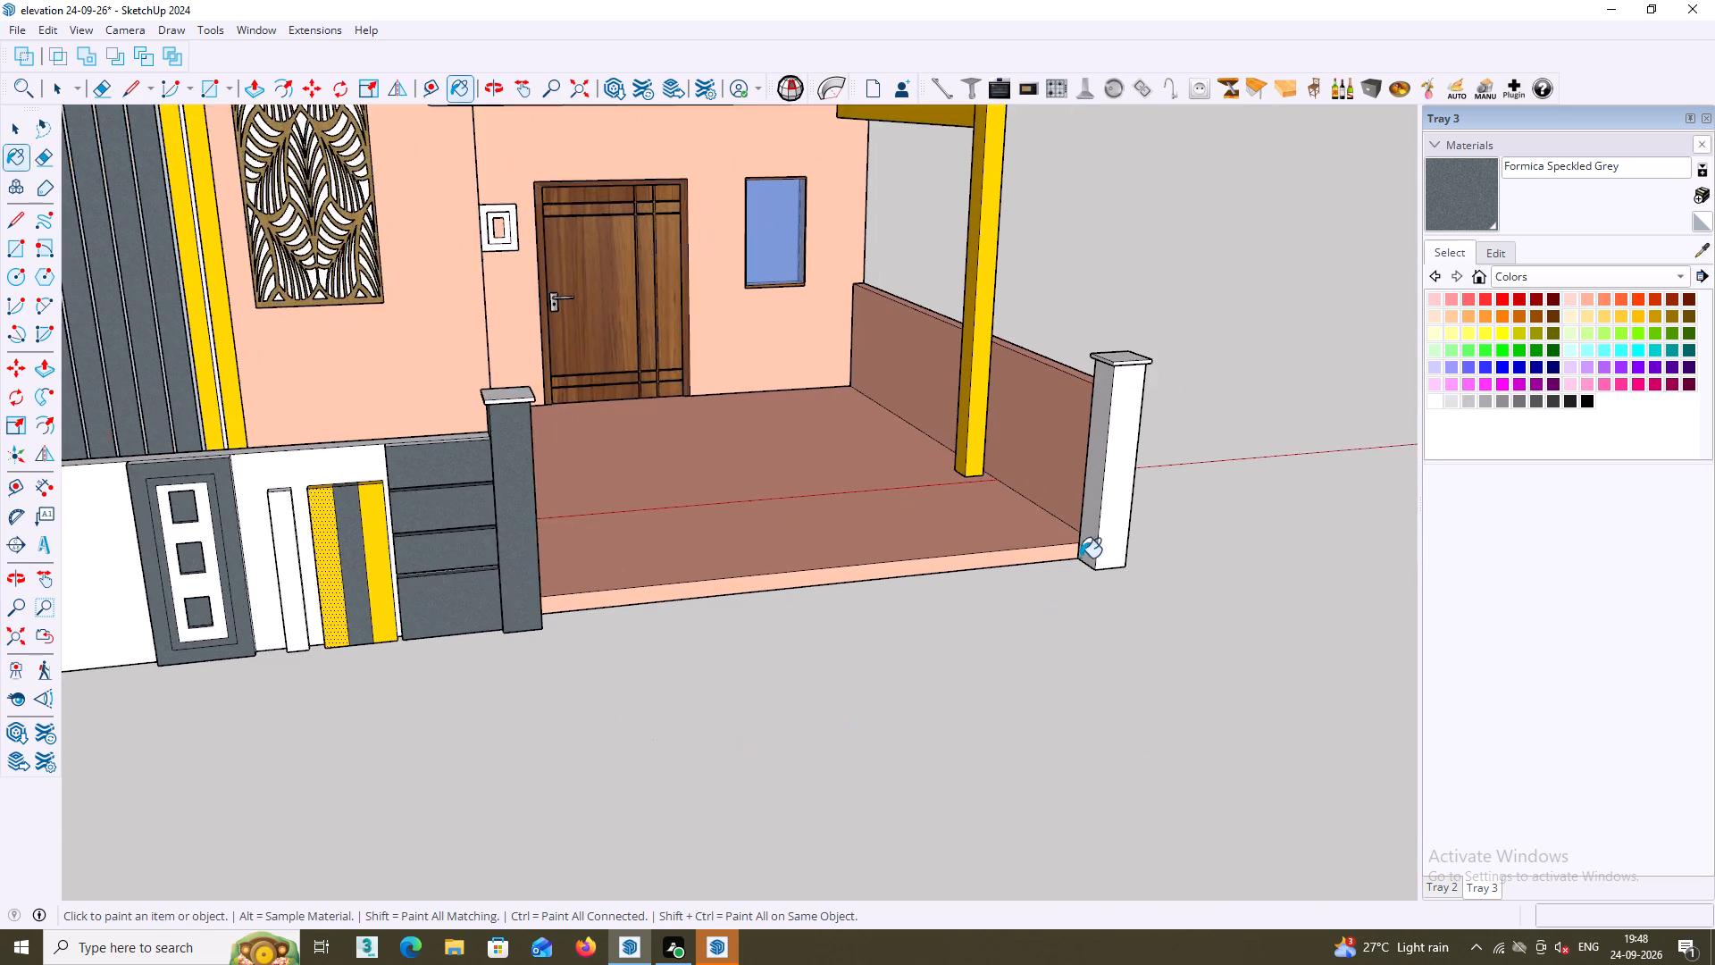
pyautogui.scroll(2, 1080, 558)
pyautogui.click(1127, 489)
# Examine the far gate pillar and its cap against the matching pillar on the parapet side.
pyautogui.moveTo(1112, 473); pyautogui.dragTo(1111, 527, button='middle')
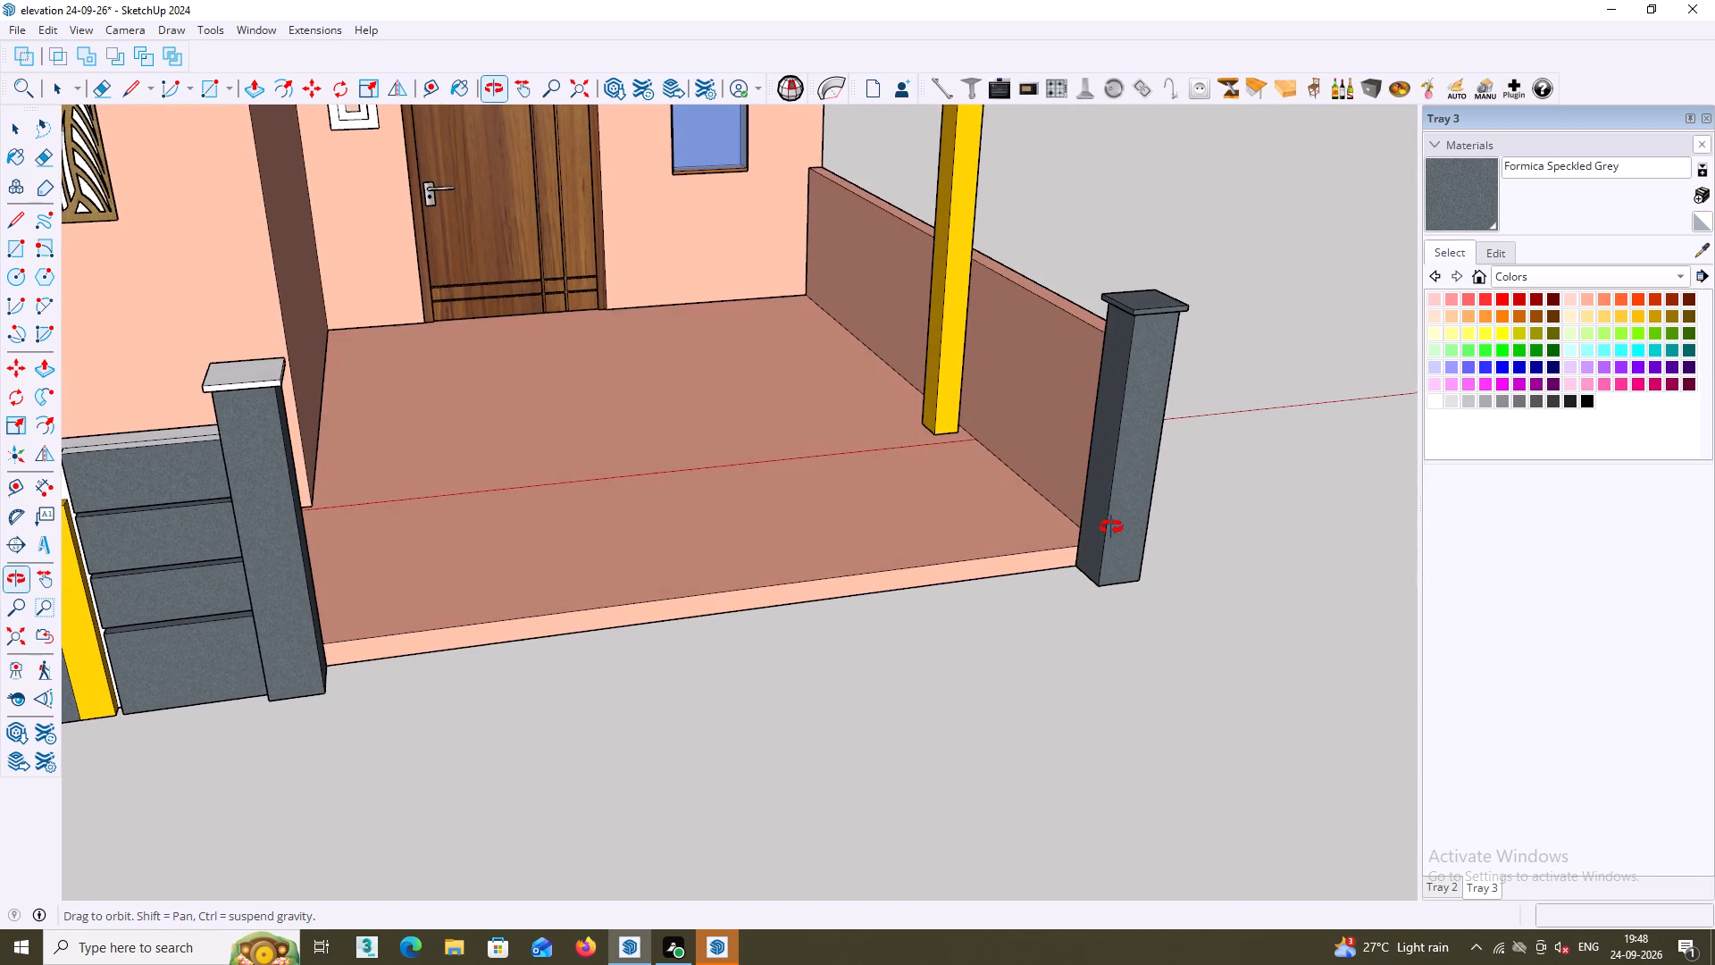
pyautogui.moveTo(1111, 527); pyautogui.dragTo(1112, 516, button='middle')
pyautogui.moveTo(1135, 444); pyautogui.dragTo(1139, 421, button='middle')
pyautogui.moveTo(1130, 481); pyautogui.dragTo(1130, 522, button='middle')
pyautogui.scroll(-7, 1130, 490)
pyautogui.moveTo(1142, 558); pyautogui.dragTo(1141, 592, button='middle')
pyautogui.moveTo(1134, 651); pyautogui.dragTo(1126, 456, button='middle')
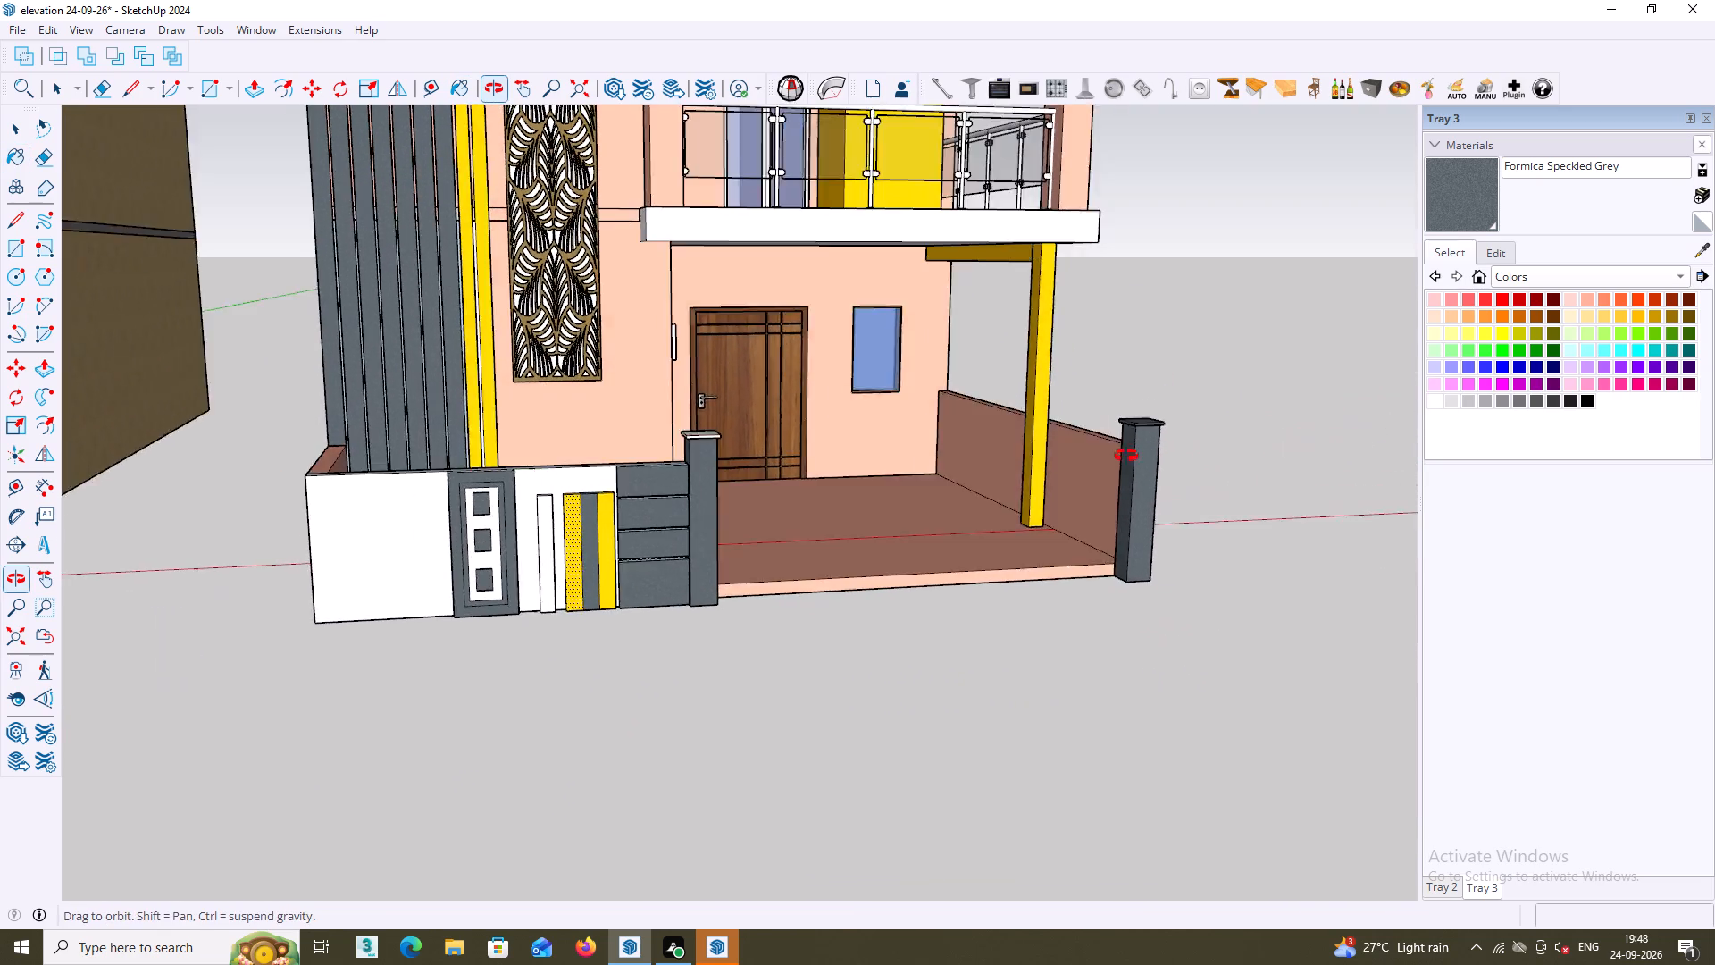
pyautogui.moveTo(1126, 456); pyautogui.dragTo(1148, 414, button='middle')
pyautogui.scroll(7, 1148, 412)
pyautogui.middleClick(1145, 424)
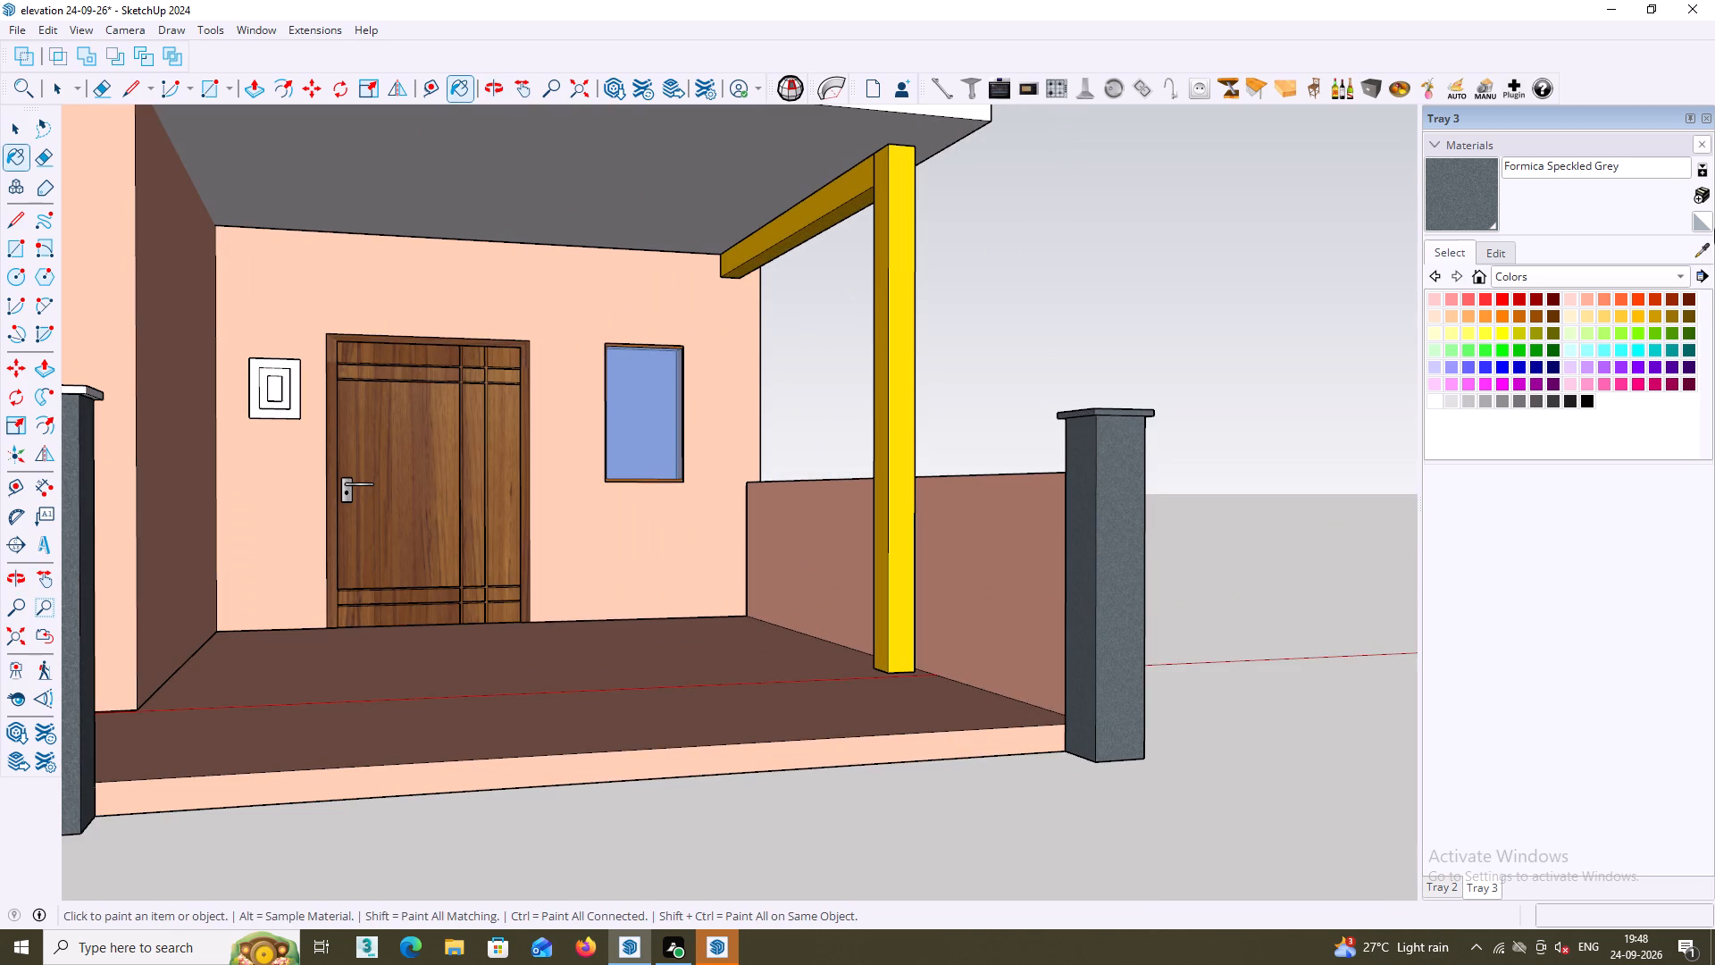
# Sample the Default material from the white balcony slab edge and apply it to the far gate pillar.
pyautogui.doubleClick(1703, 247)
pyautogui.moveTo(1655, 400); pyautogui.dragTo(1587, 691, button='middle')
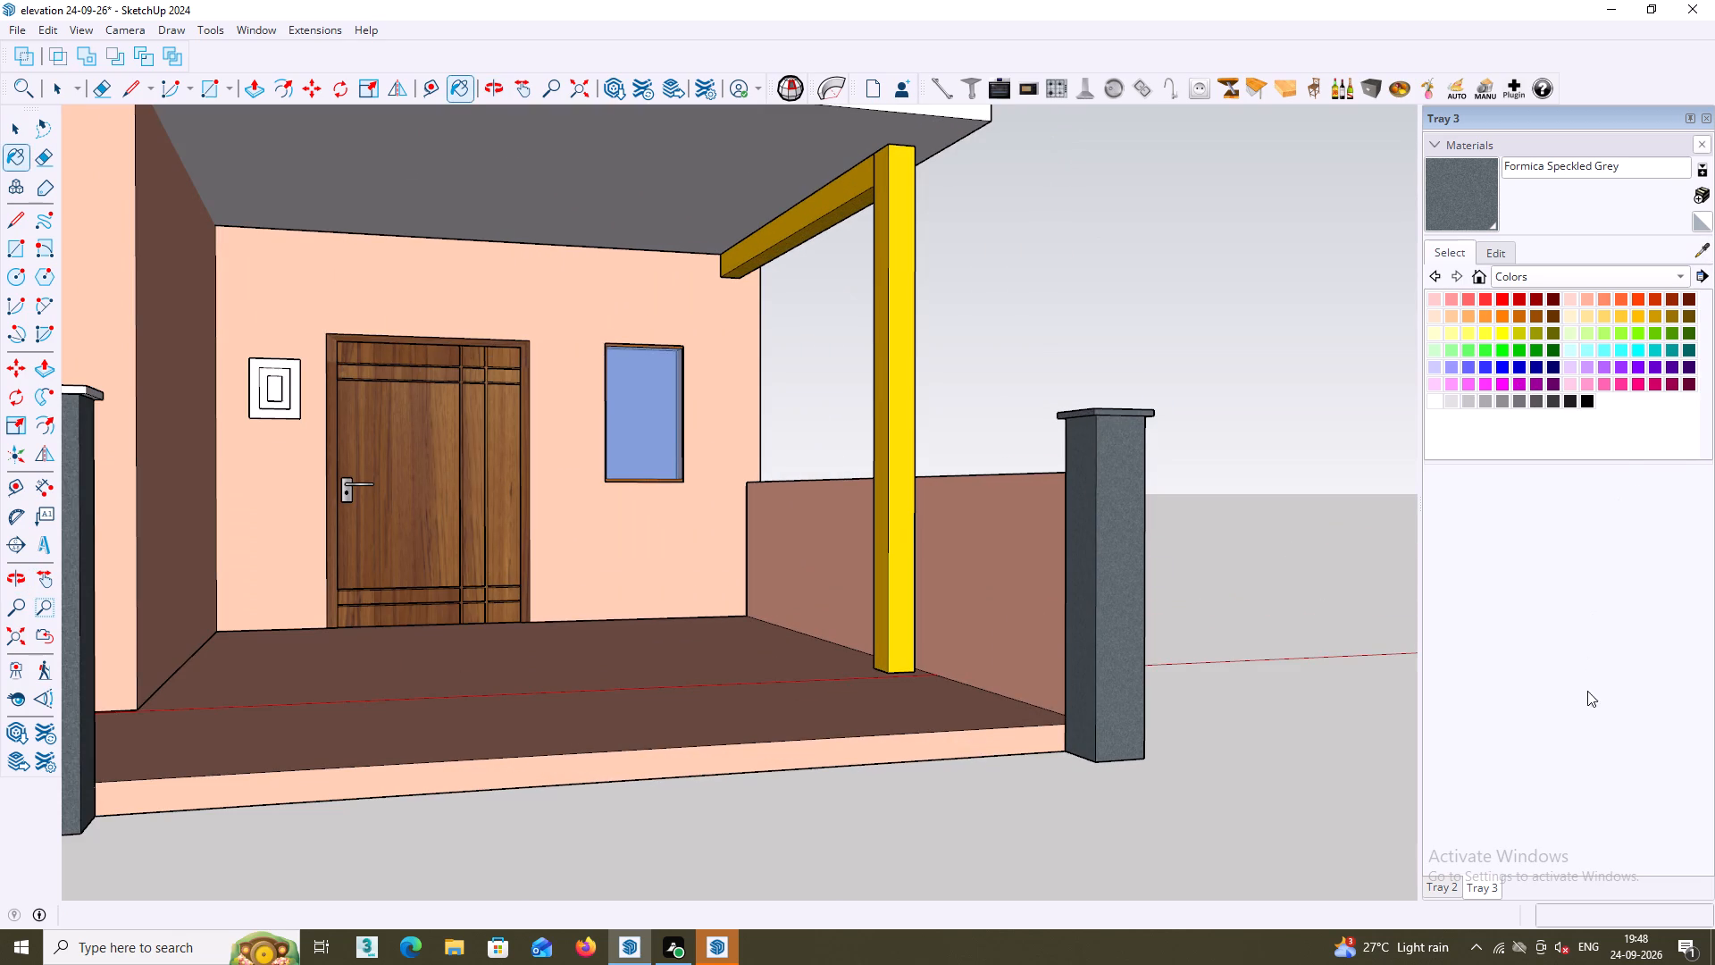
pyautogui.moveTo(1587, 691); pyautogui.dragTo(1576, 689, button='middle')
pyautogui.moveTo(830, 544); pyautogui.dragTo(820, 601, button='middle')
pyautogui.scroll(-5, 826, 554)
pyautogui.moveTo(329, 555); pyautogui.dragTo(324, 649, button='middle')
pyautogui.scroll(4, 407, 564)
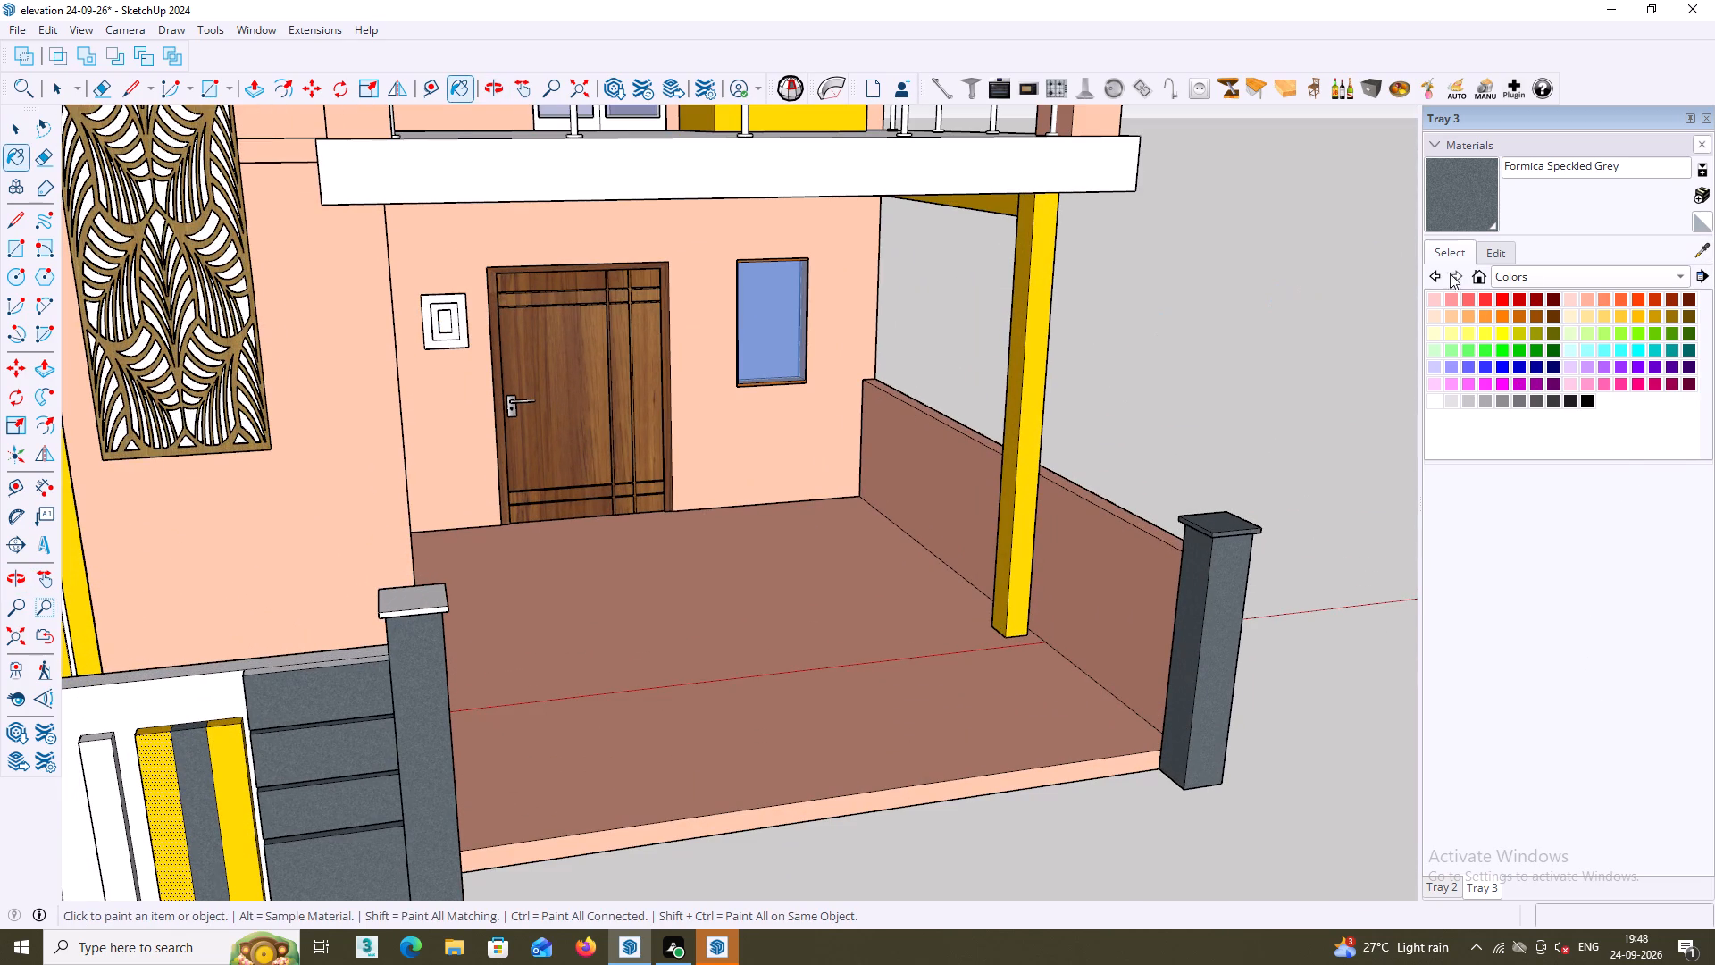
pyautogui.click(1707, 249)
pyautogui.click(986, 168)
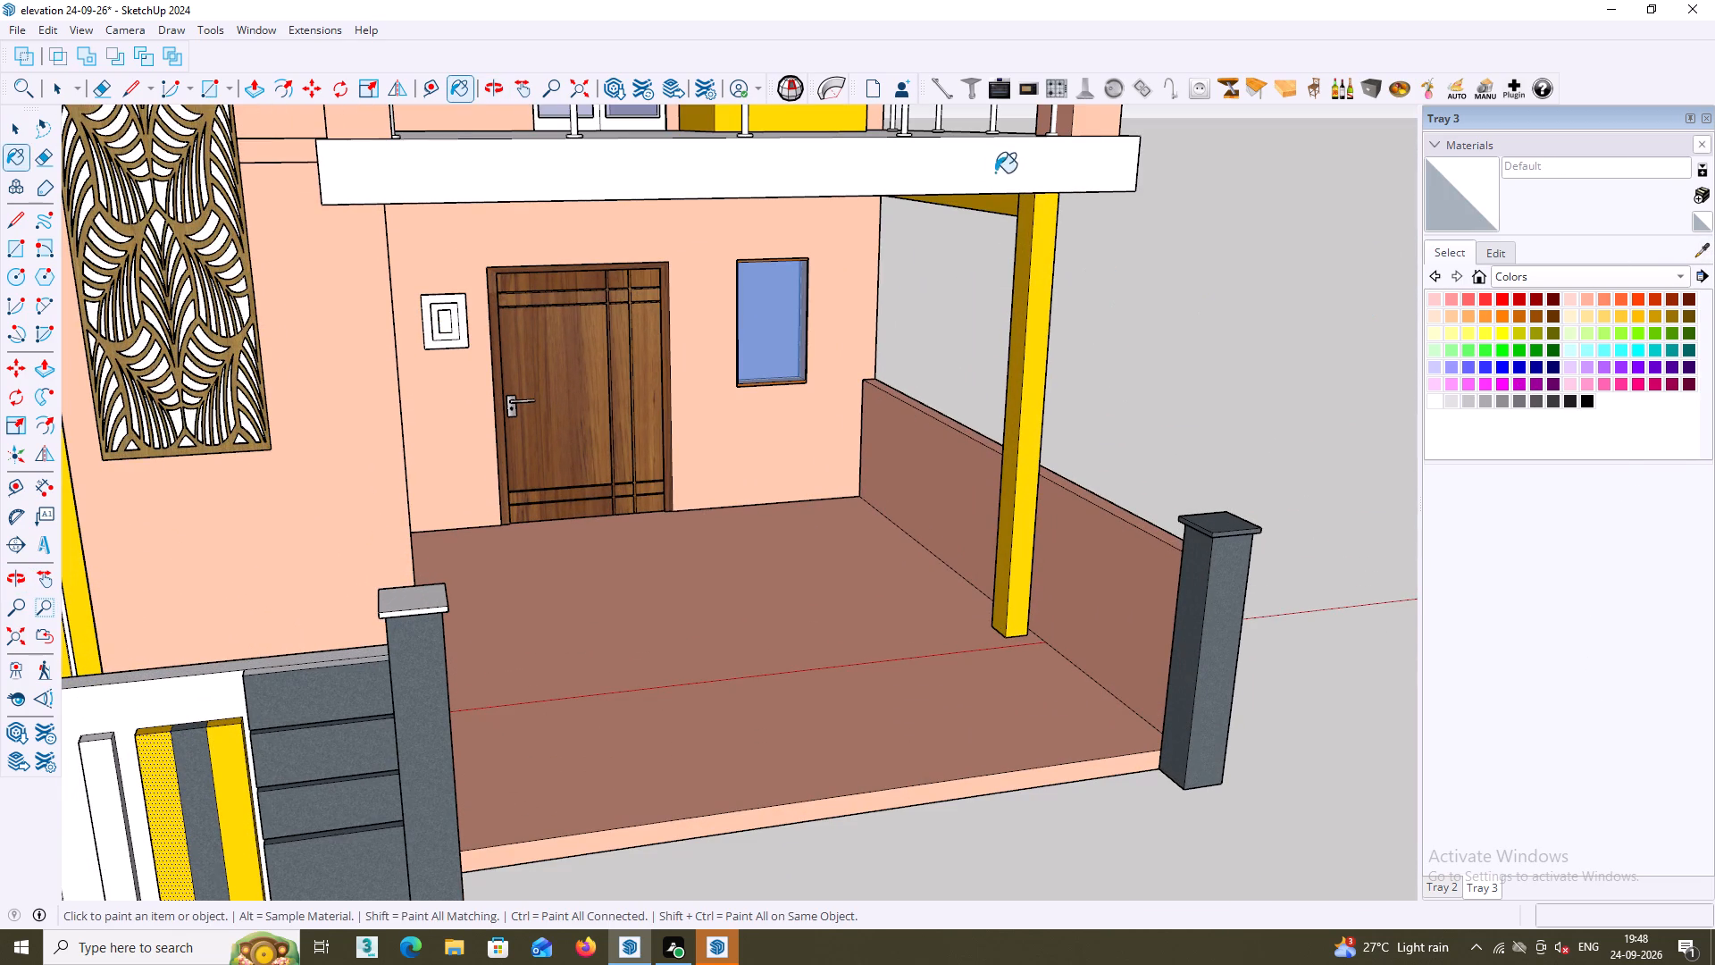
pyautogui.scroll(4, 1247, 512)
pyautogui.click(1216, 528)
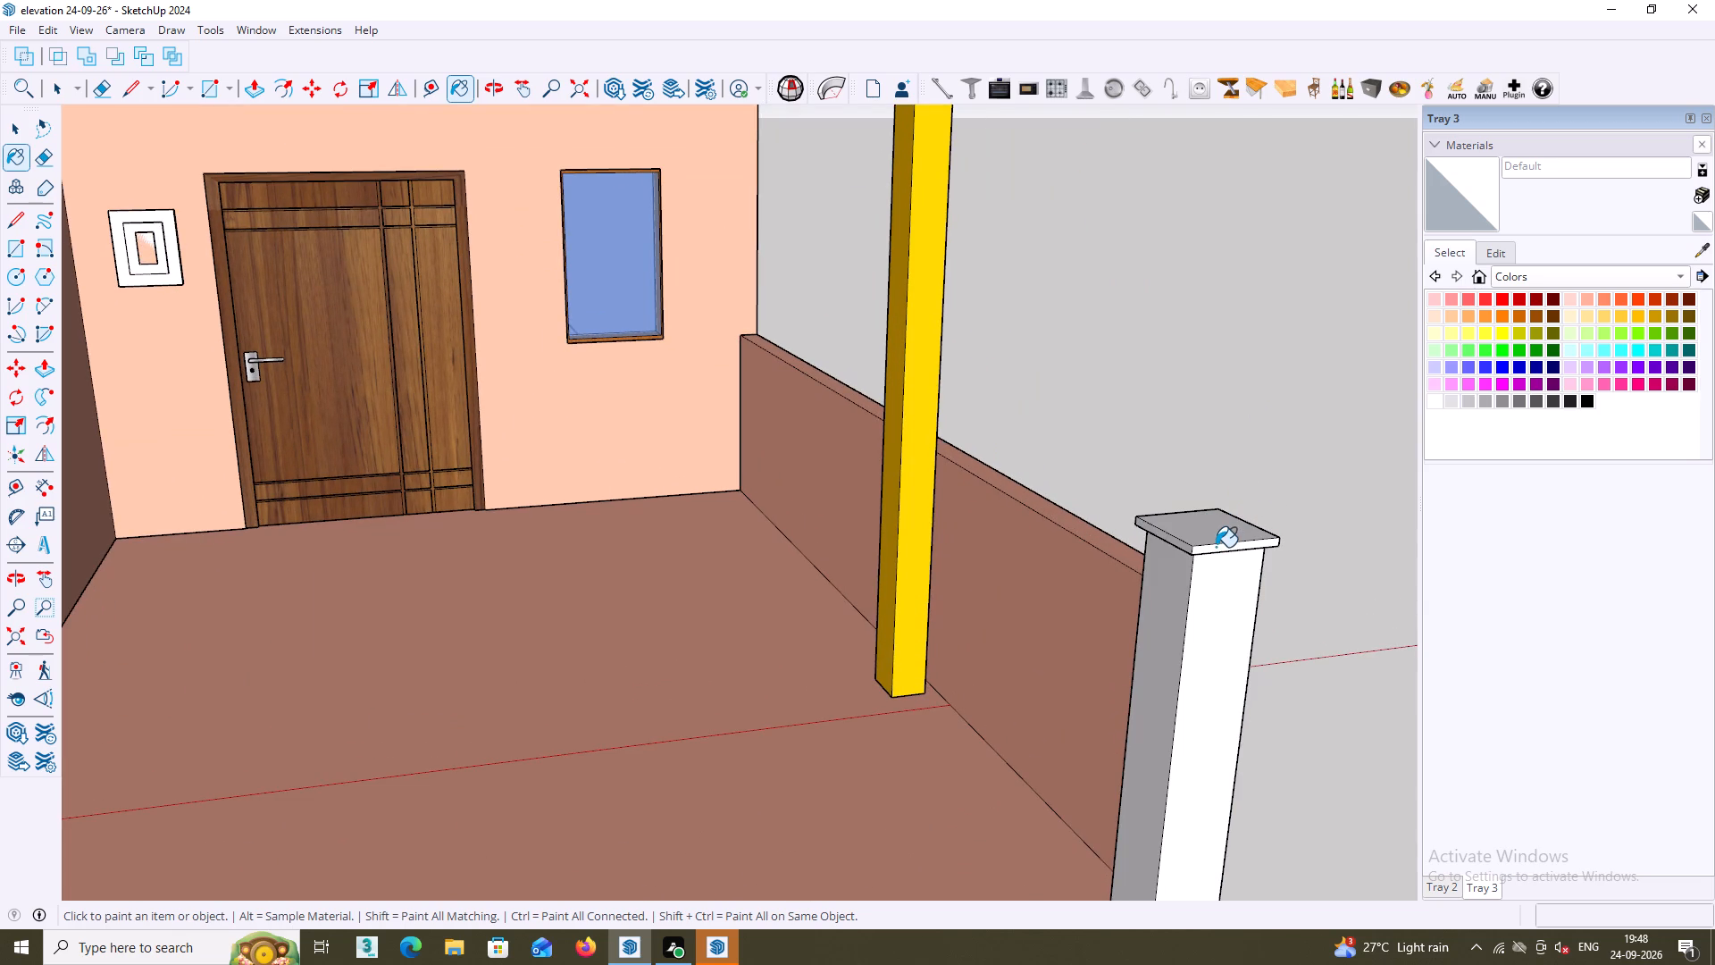
# Inside the far gate pillar's group, paint the shaft's front face with Formica Speckled Grey sampled from the parapet-side pillar.
pyautogui.press('space')
pyautogui.click(1217, 648)
pyautogui.click(1217, 652)
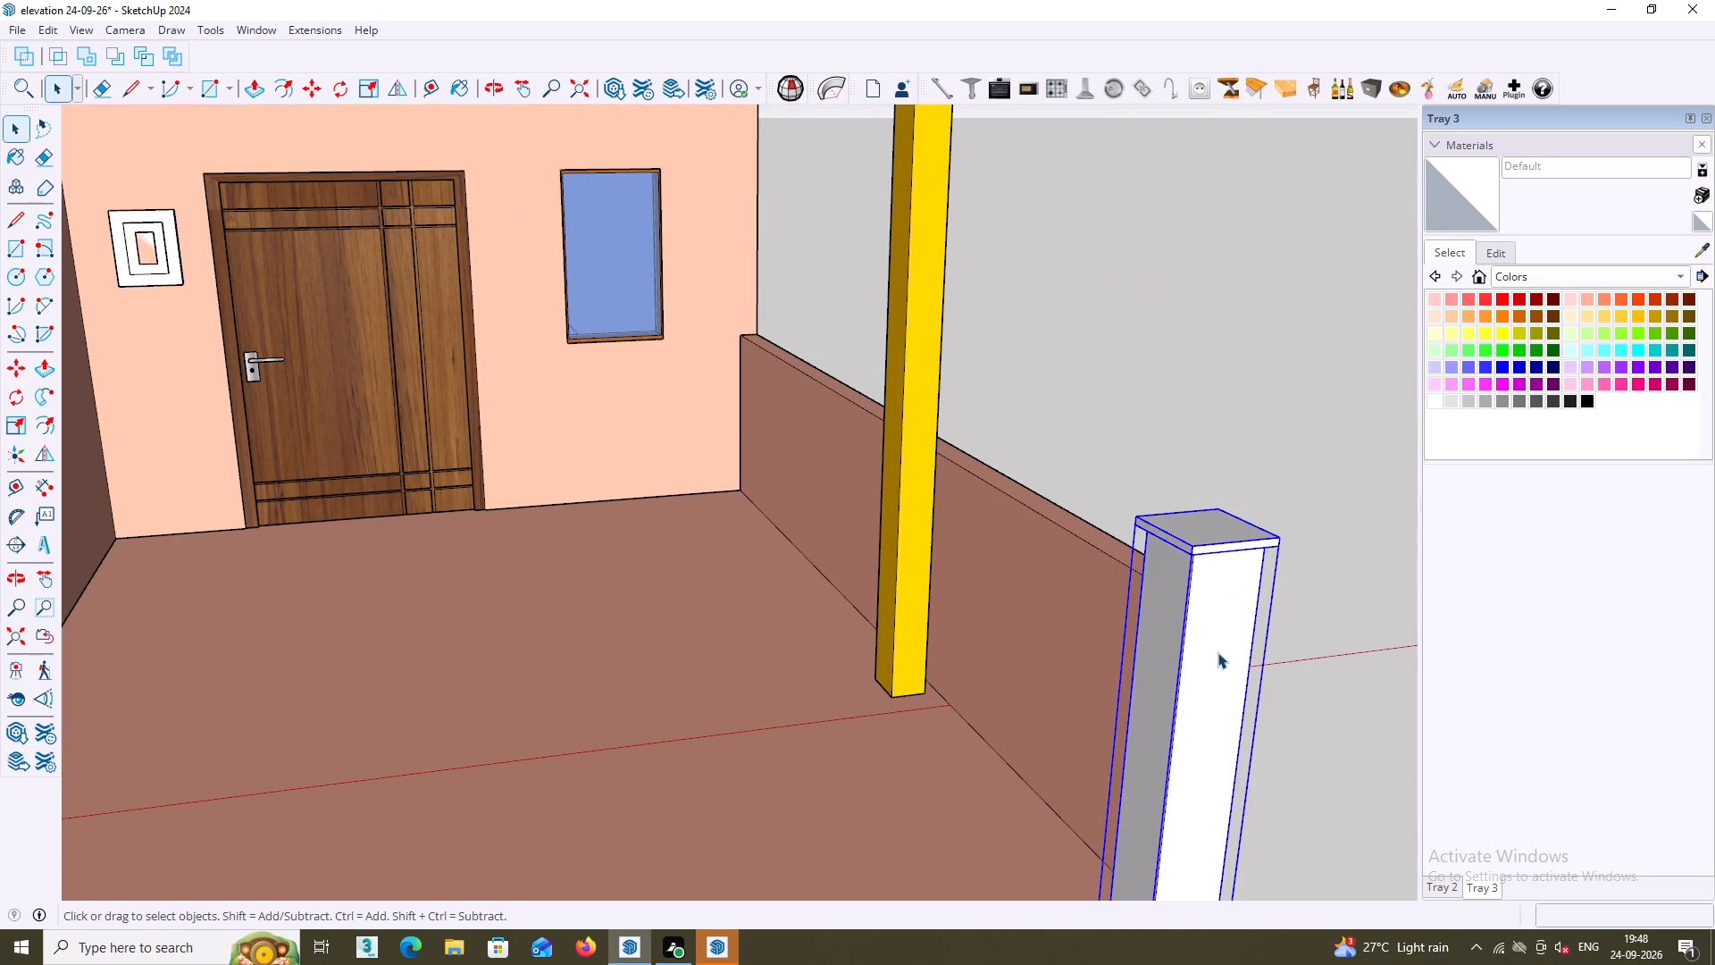
pyautogui.doubleClick(1212, 677)
pyautogui.click(1212, 678)
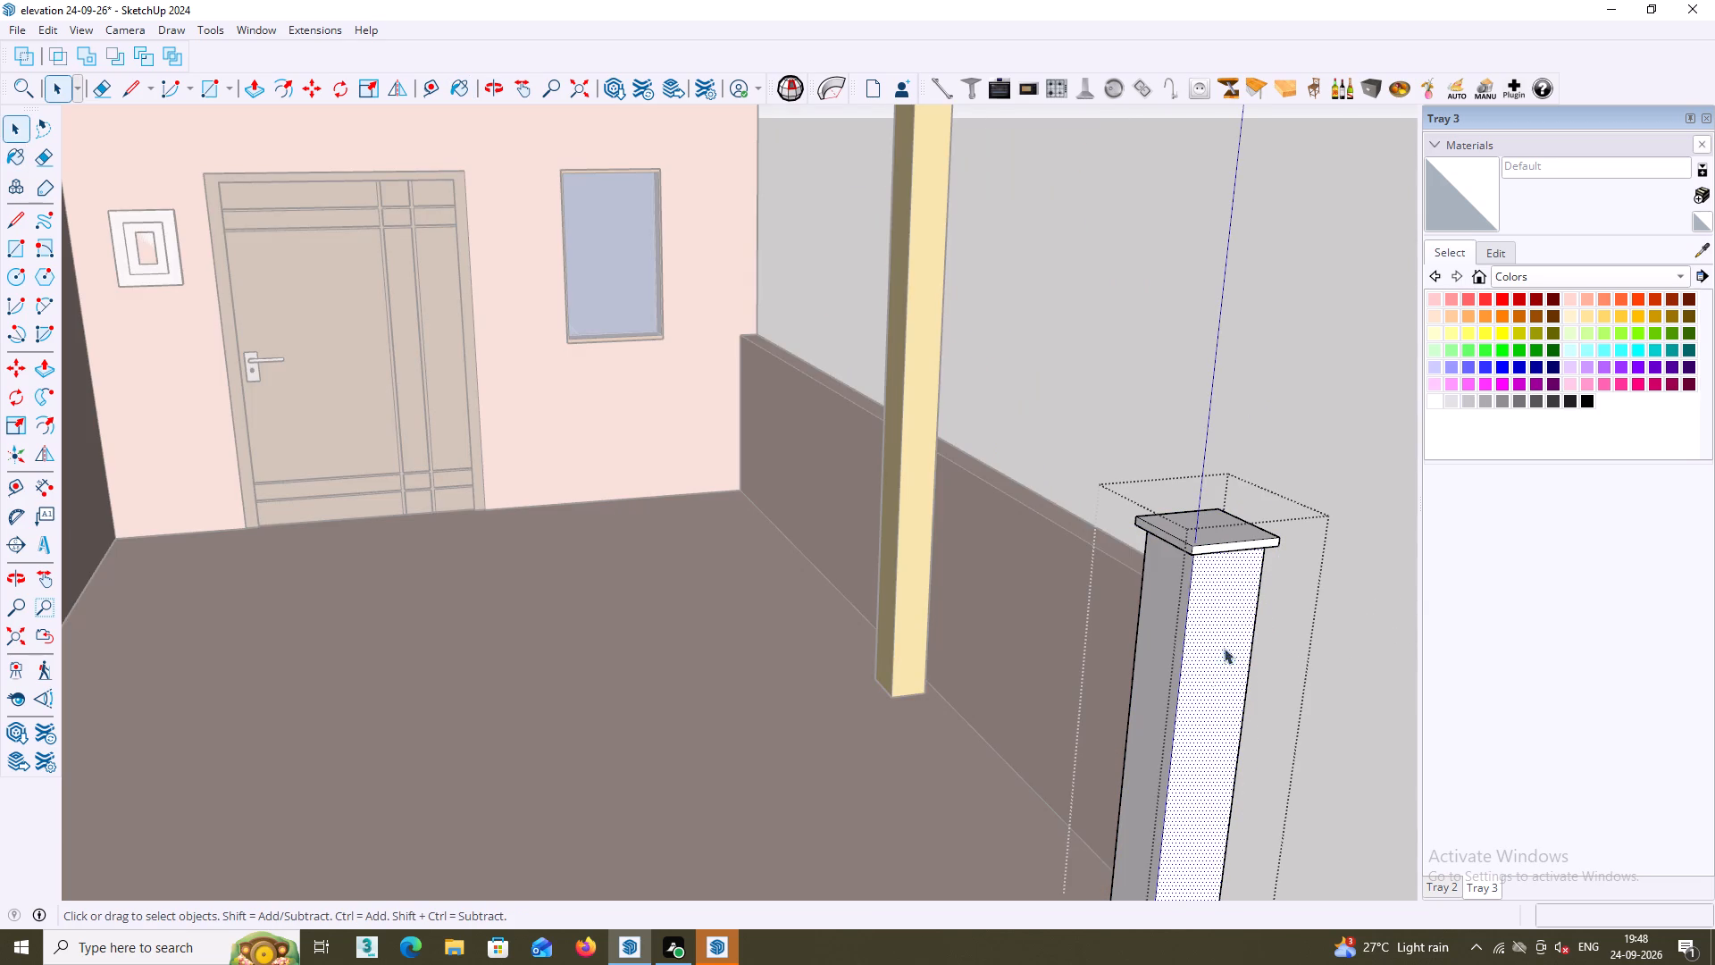
pyautogui.scroll(-7, 1533, 383)
pyautogui.moveTo(1309, 550); pyautogui.dragTo(1309, 570, button='middle')
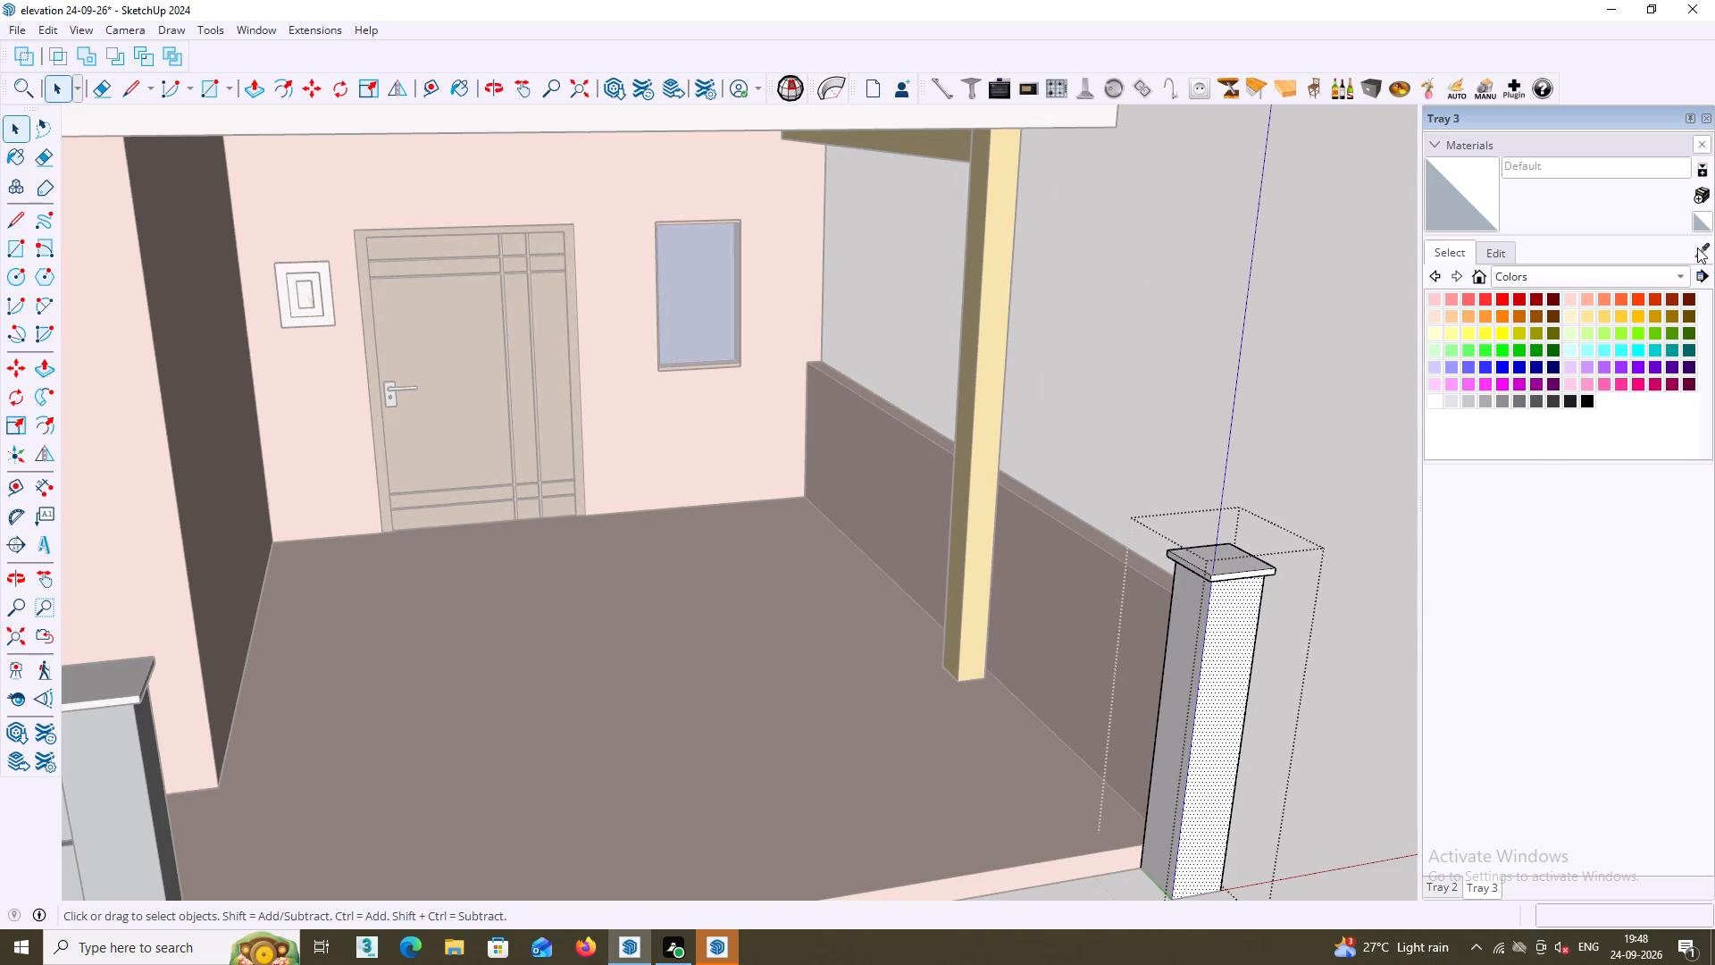
pyautogui.click(1702, 248)
pyautogui.scroll(-3, 370, 435)
pyautogui.scroll(-1, 222, 641)
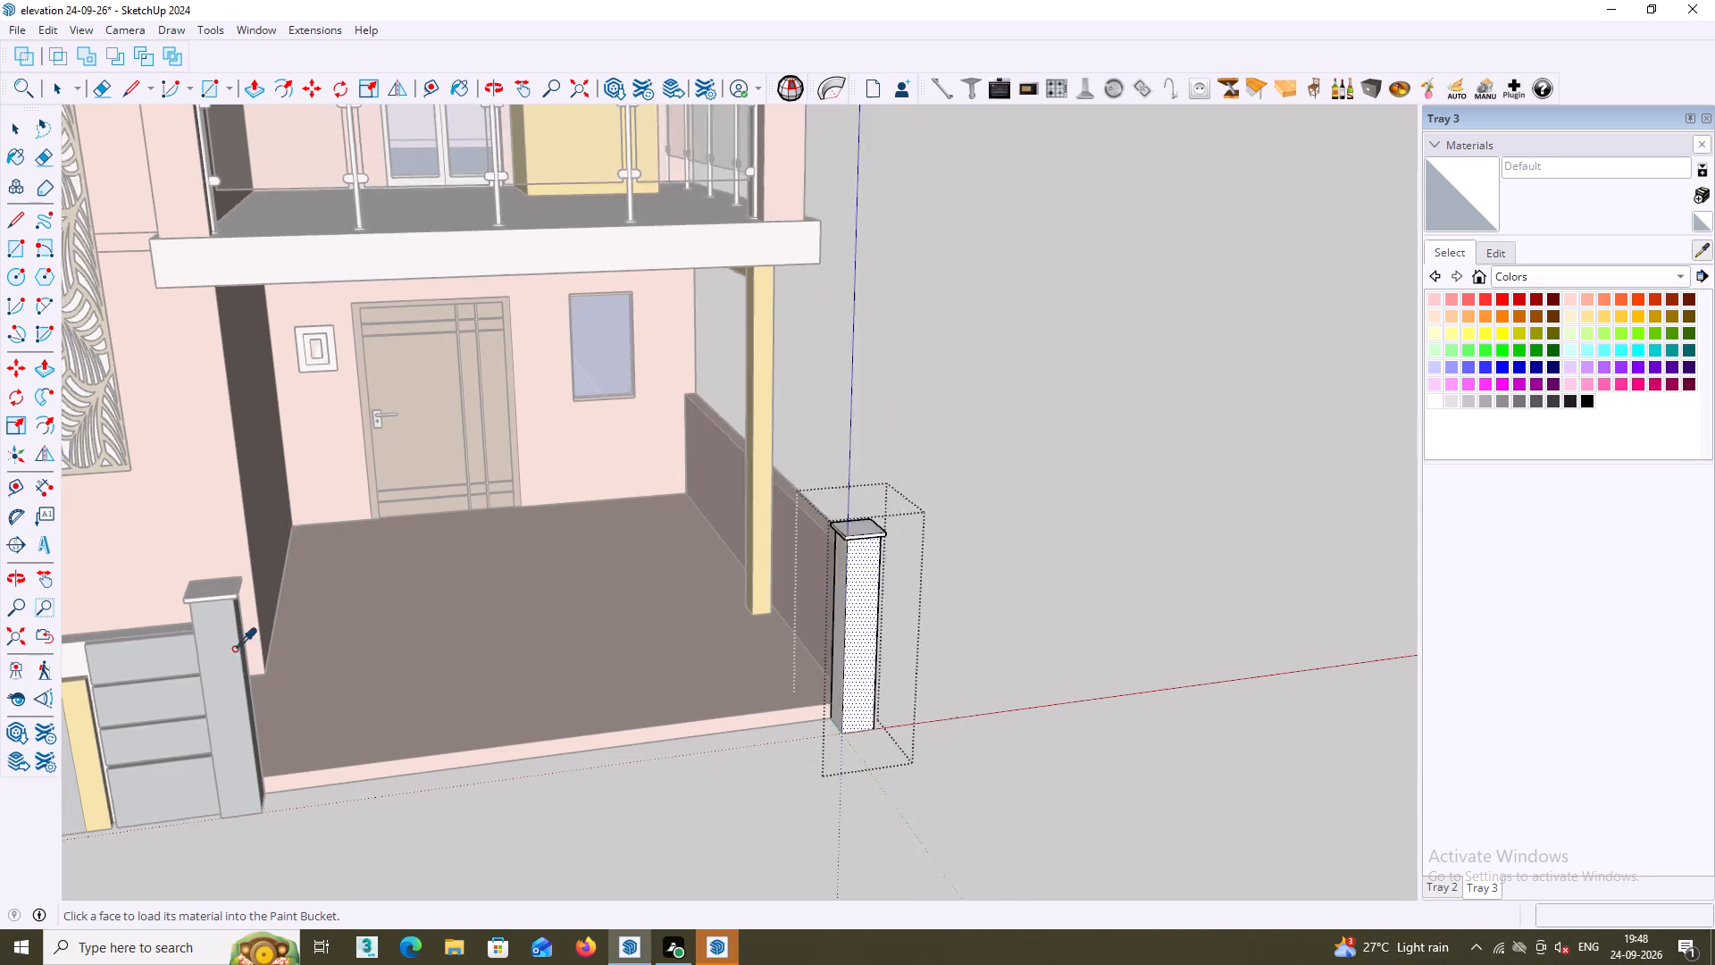
pyautogui.scroll(-3, 234, 649)
pyautogui.scroll(2, 232, 636)
pyautogui.click(222, 641)
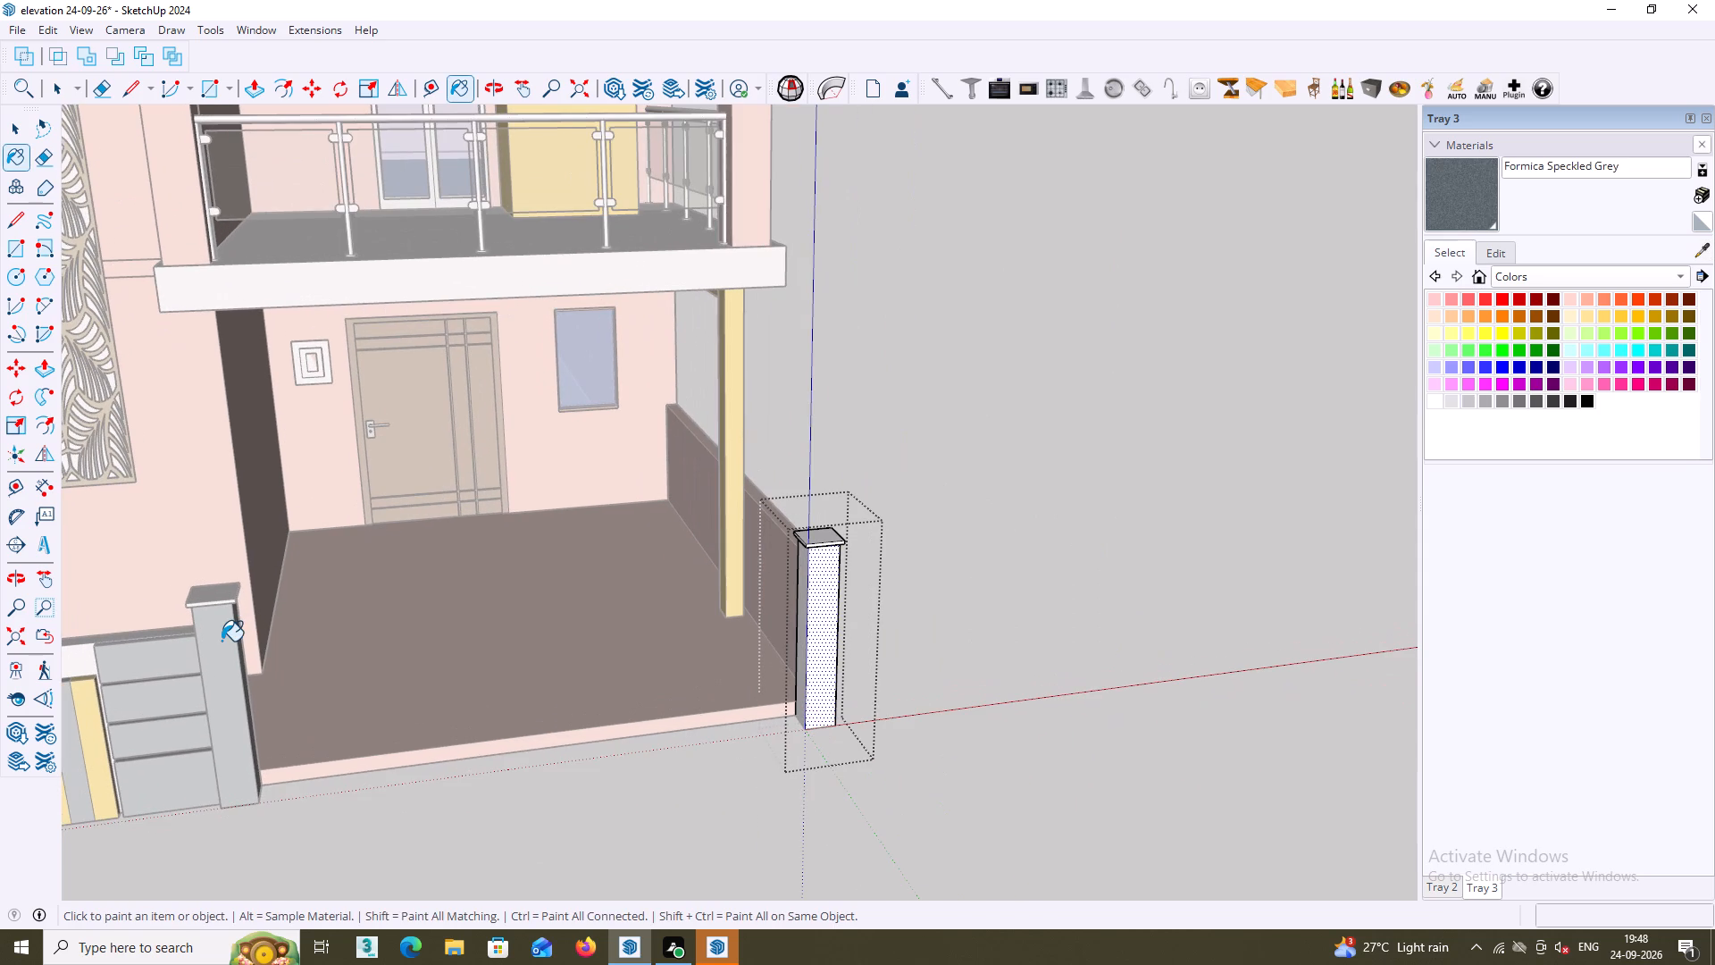
pyautogui.click(809, 614)
# Paint the far gate pillar's two side faces, toward the opening and toward the outside, with Formica Speckled Grey.
pyautogui.moveTo(809, 613); pyautogui.dragTo(1011, 563, button='middle')
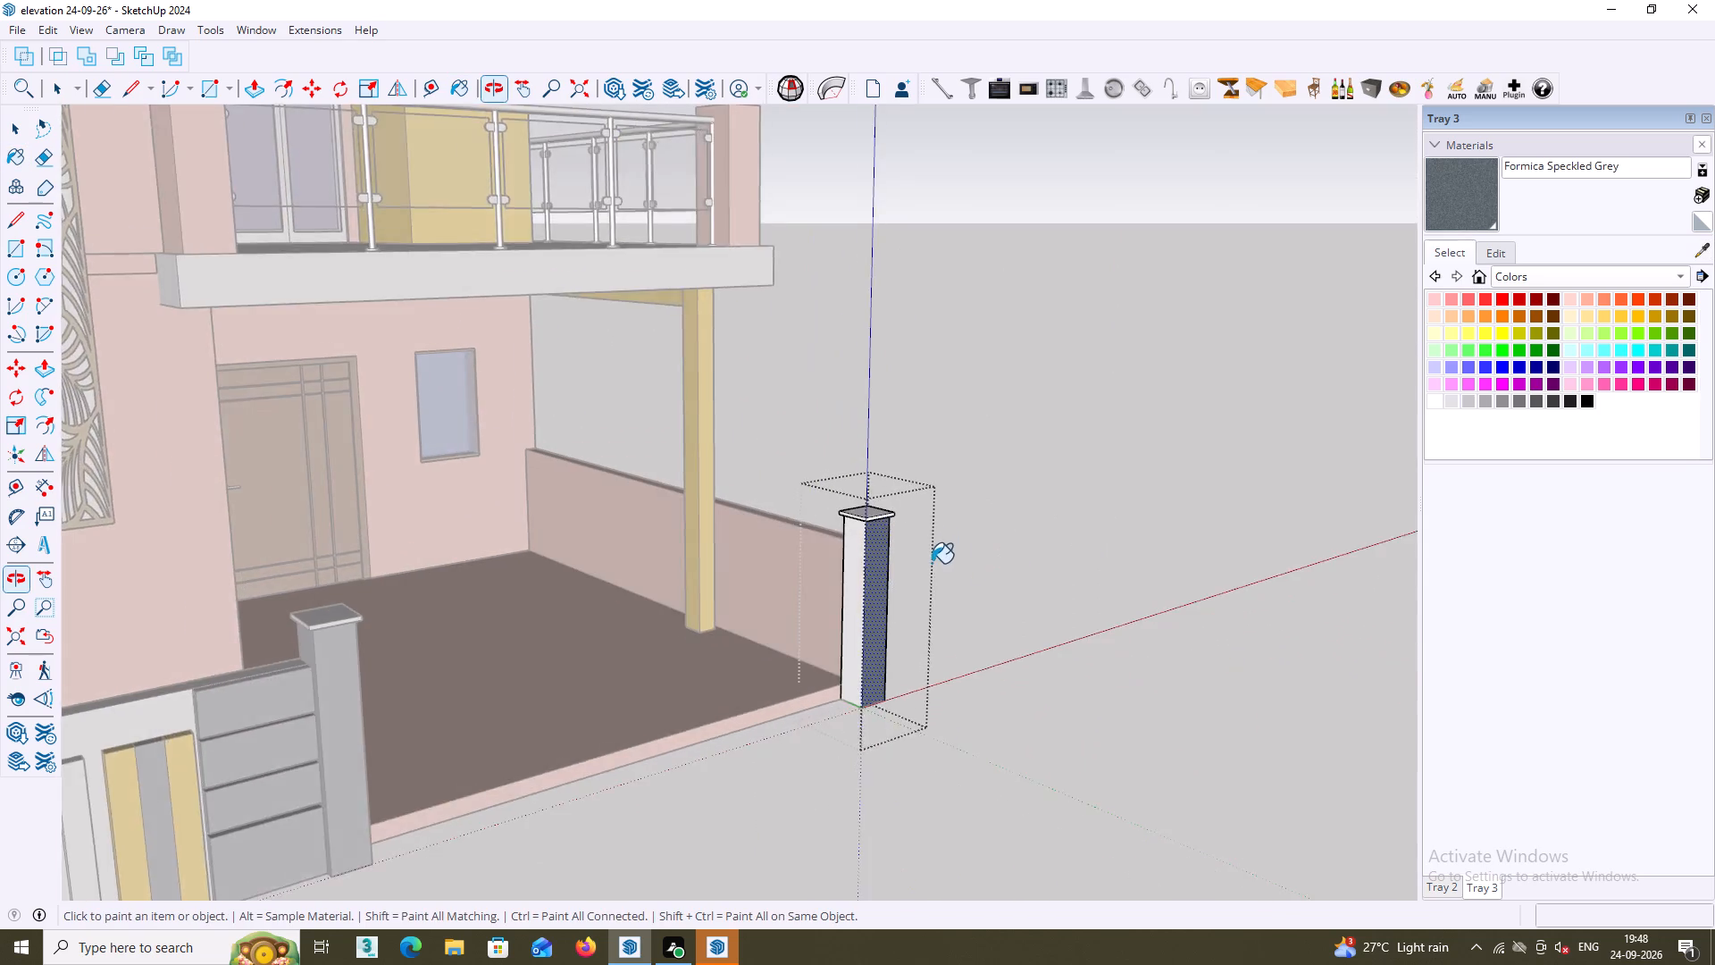
pyautogui.scroll(5, 931, 561)
pyautogui.click(851, 568)
pyautogui.moveTo(851, 568); pyautogui.dragTo(575, 597, button='middle')
pyautogui.moveTo(795, 566); pyautogui.dragTo(578, 575, button='middle')
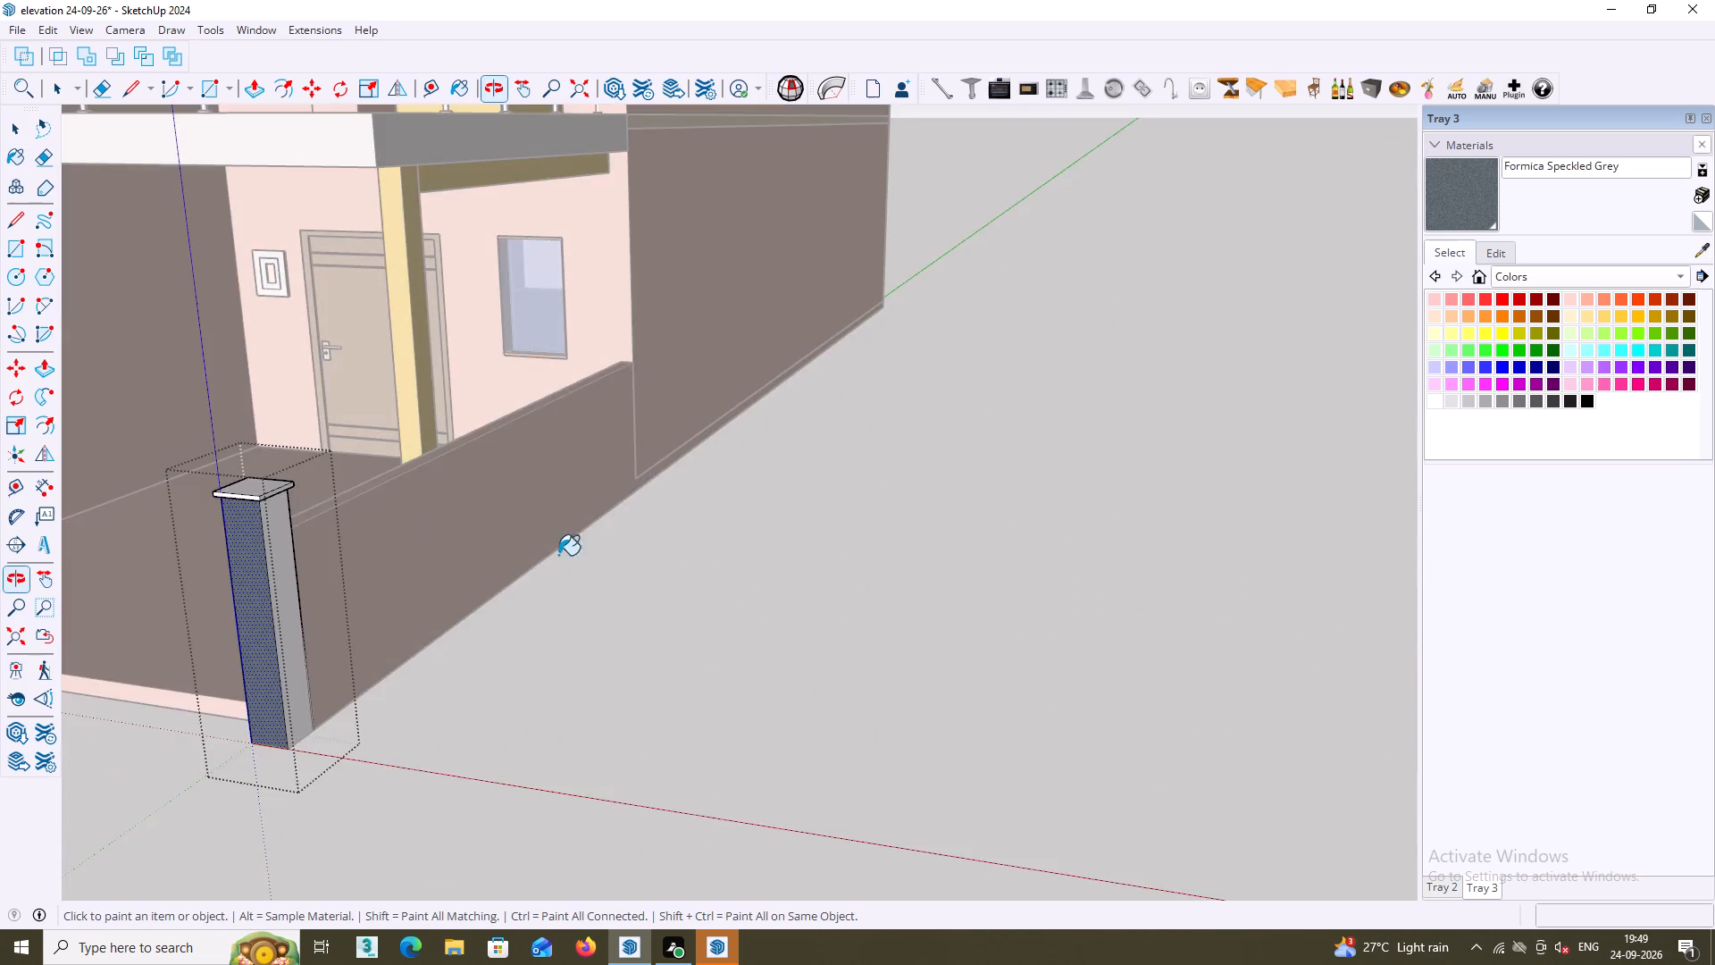
pyautogui.scroll(5, 111, 477)
pyautogui.click(470, 586)
# Paint the far gate pillar's rear shaft face above the side boundary wall with Formica Speckled Grey and close the group.
pyautogui.moveTo(457, 578); pyautogui.dragTo(208, 564, button='middle')
pyautogui.moveTo(514, 467); pyautogui.dragTo(83, 504, button='middle')
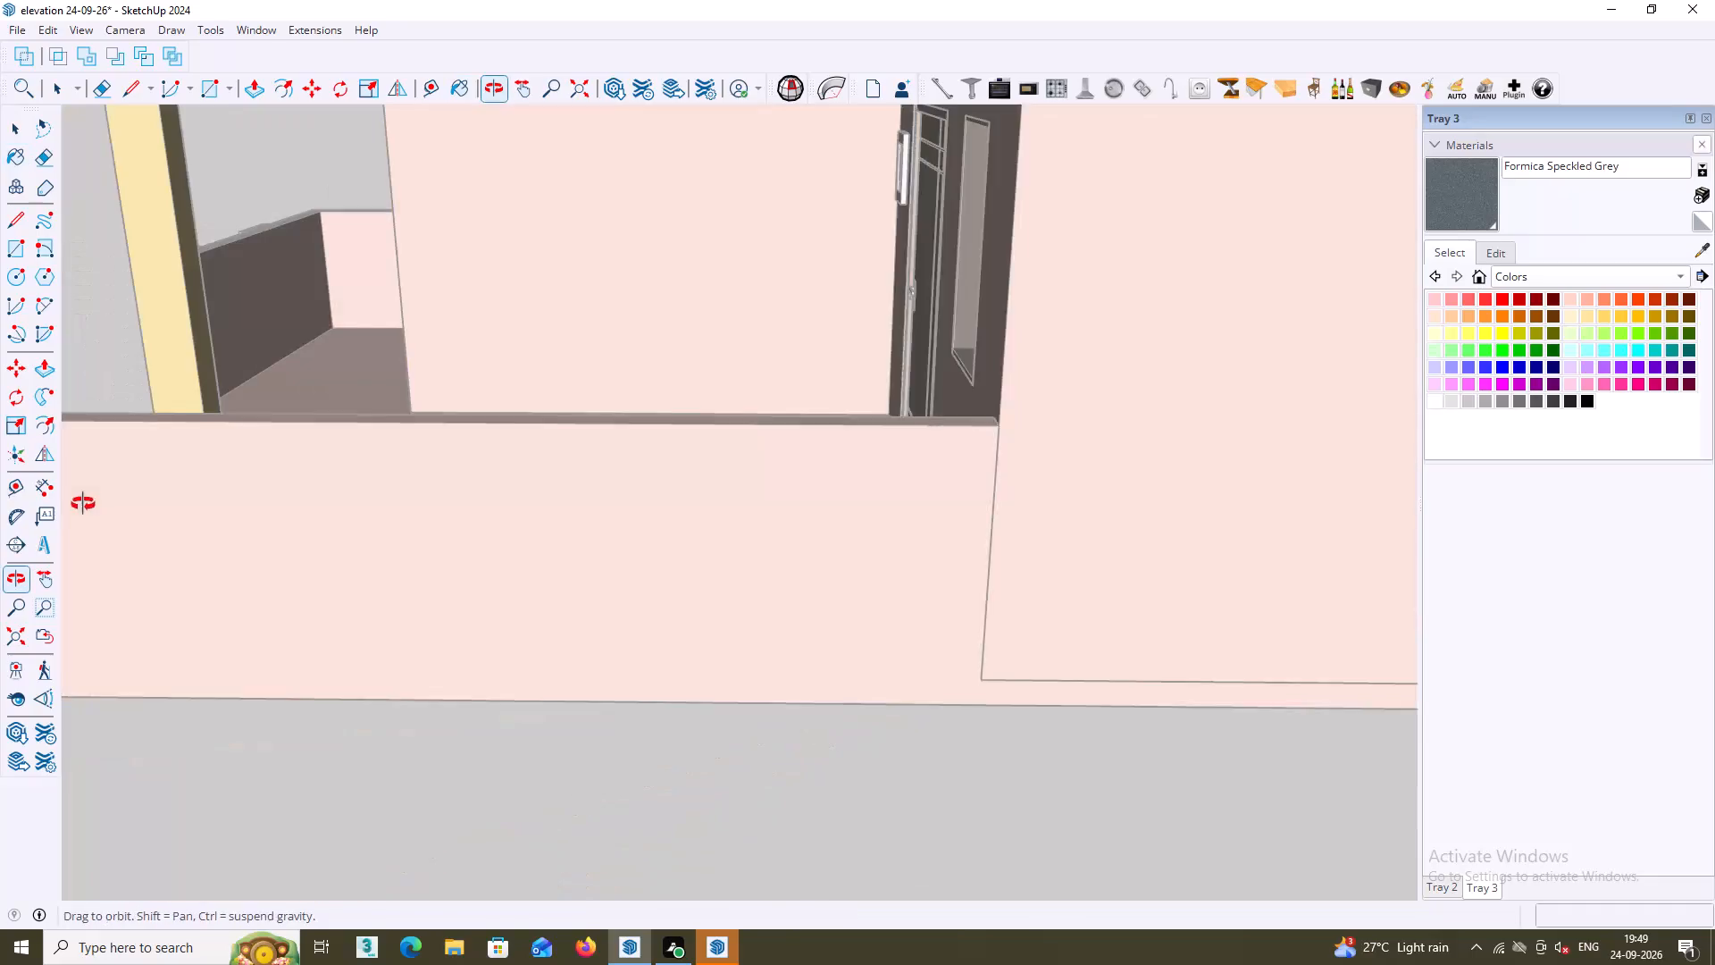
pyautogui.moveTo(83, 504); pyautogui.dragTo(81, 503, button='middle')
pyautogui.scroll(-6, 149, 418)
pyautogui.keyDown('shift'); pyautogui.moveTo(228, 528); pyautogui.dragTo(992, 650, button='middle'); pyautogui.keyUp('shift')
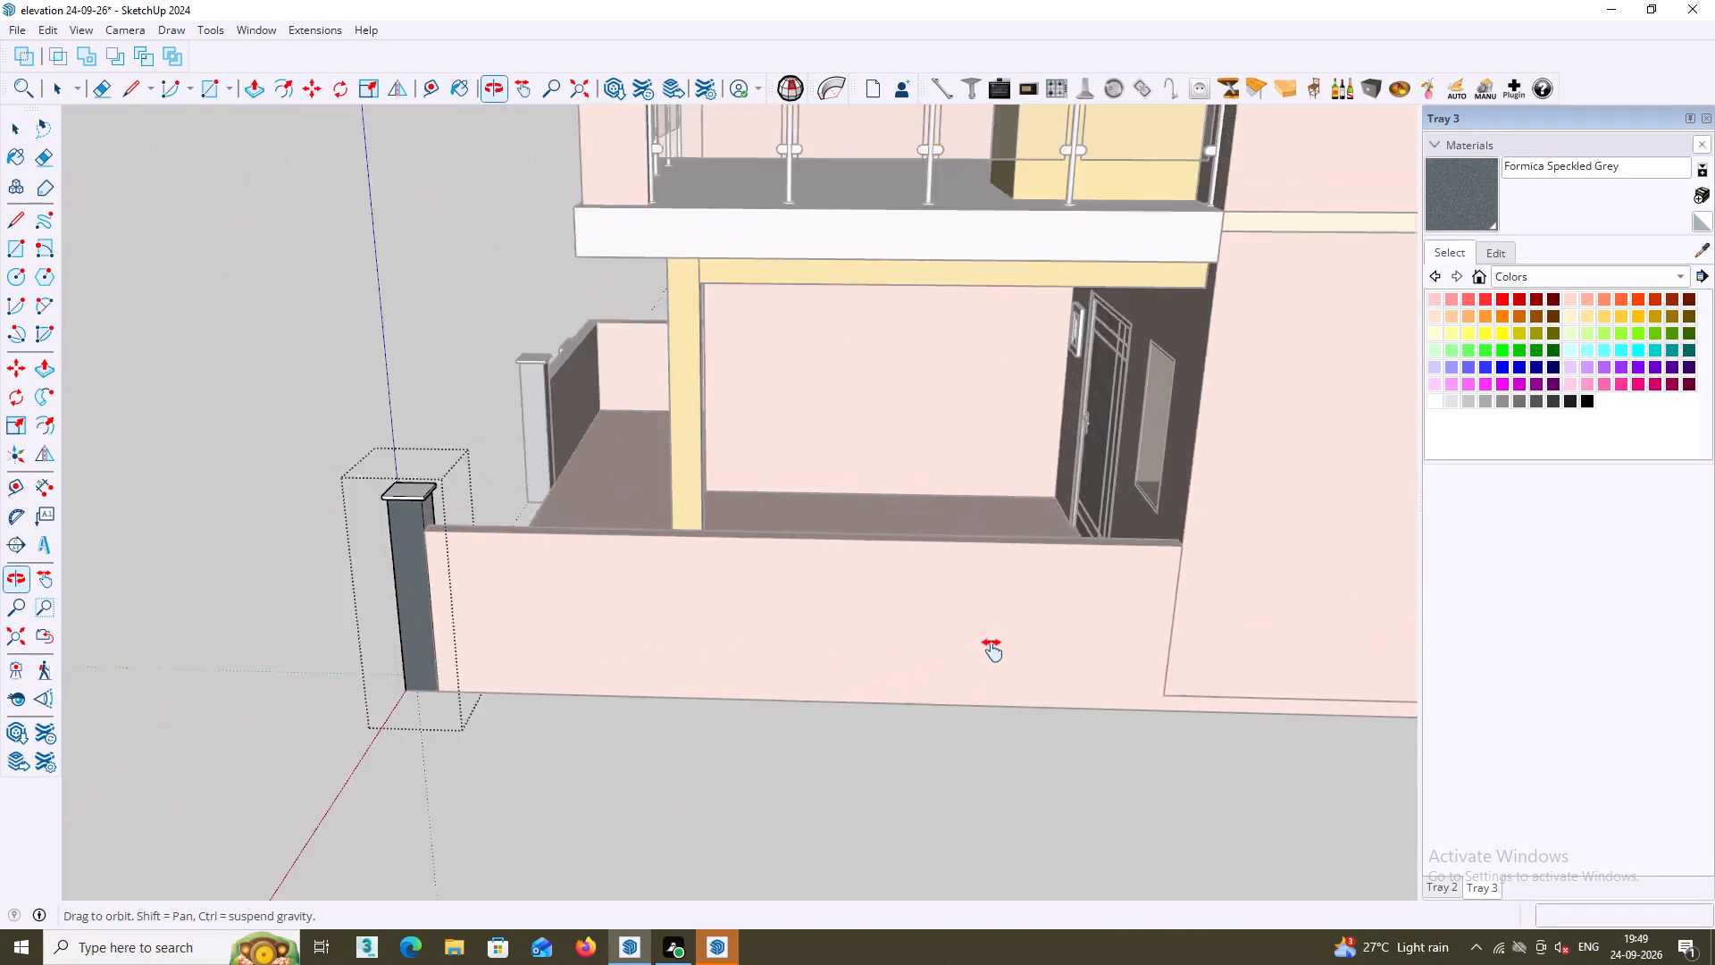
pyautogui.keyDown('shift'); pyautogui.moveTo(992, 650); pyautogui.dragTo(990, 634, button='middle'); pyautogui.keyUp('shift')
pyautogui.scroll(4, 617, 575)
pyautogui.moveTo(700, 520); pyautogui.dragTo(574, 531, button='middle')
pyautogui.scroll(10, 576, 487)
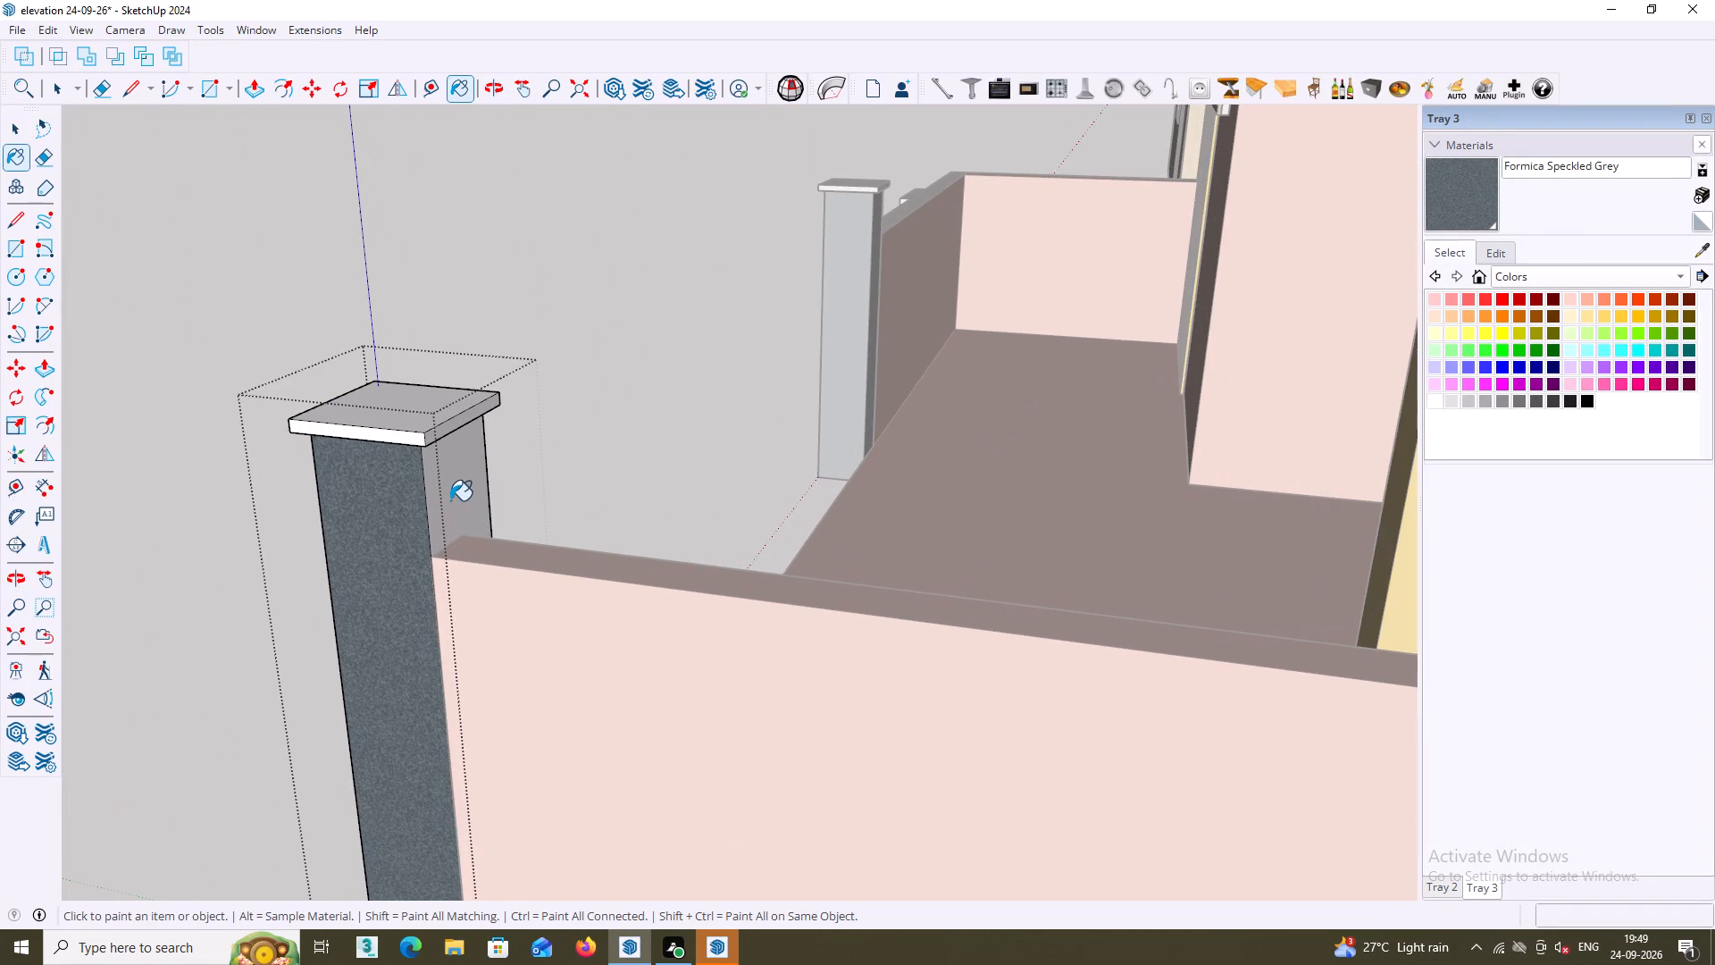
pyautogui.click(461, 505)
pyautogui.moveTo(486, 497); pyautogui.dragTo(1405, 490, button='middle')
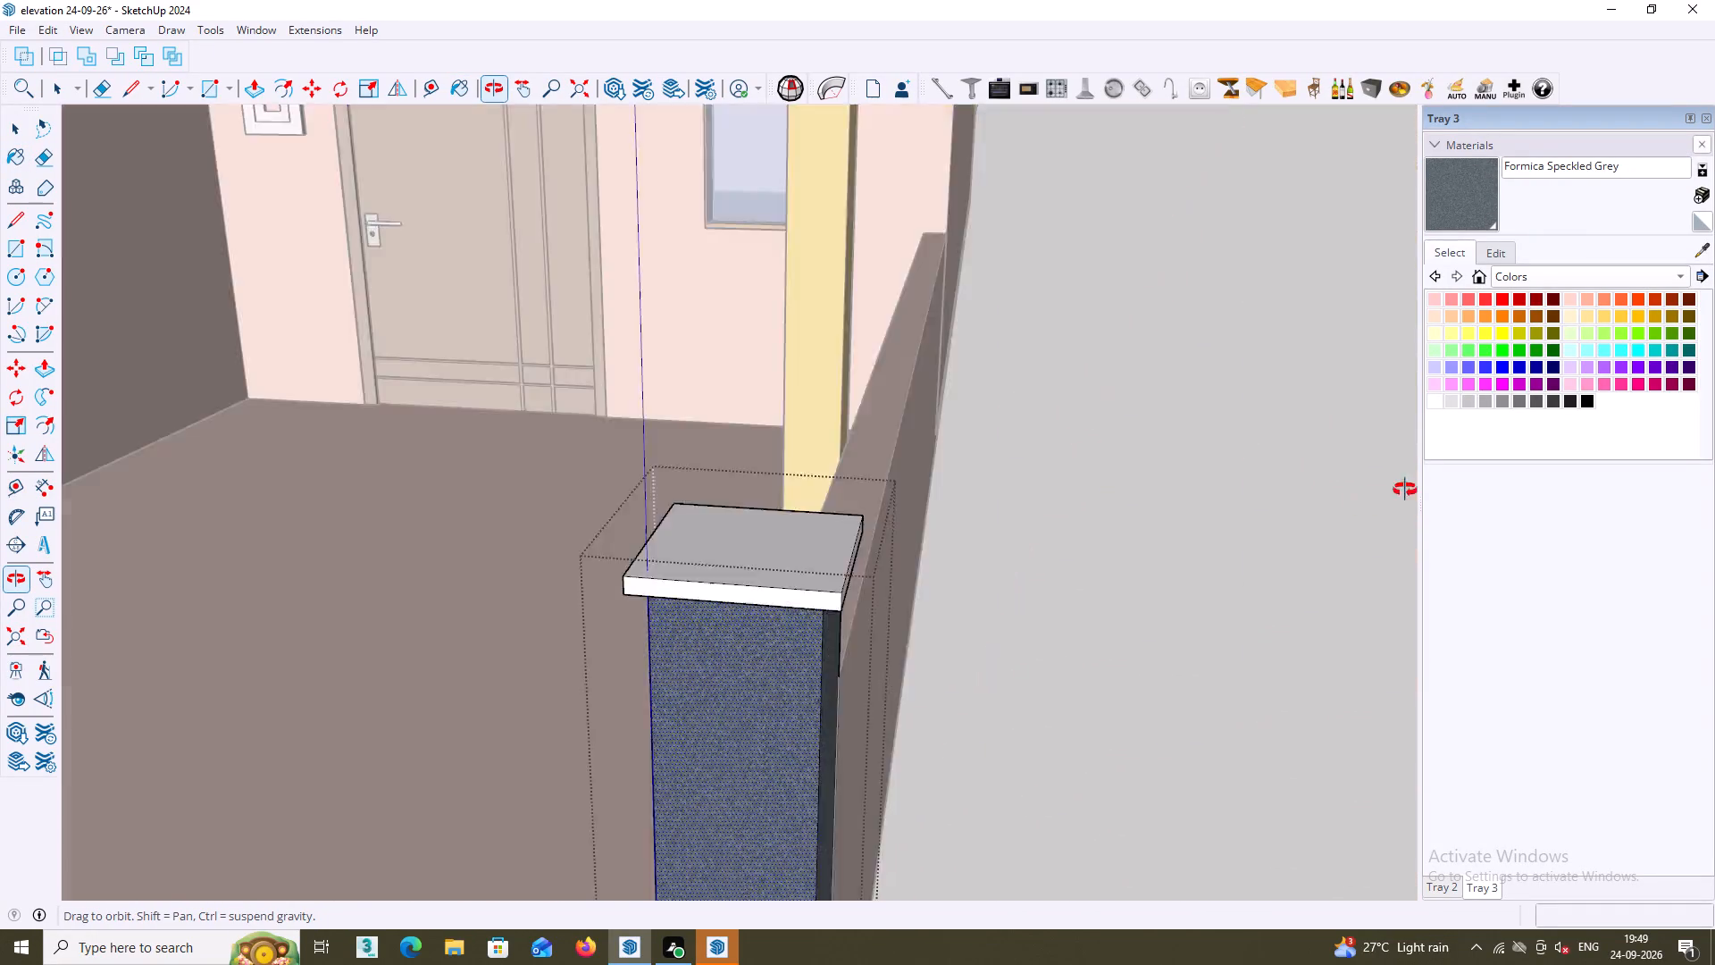
pyautogui.moveTo(1405, 490); pyautogui.dragTo(1427, 481, button='middle')
pyautogui.moveTo(1068, 562); pyautogui.dragTo(1444, 524, button='middle')
pyautogui.press('space')
pyautogui.click(1310, 591)
# Examine the whole house elevation and both gate pillars from the front and from above.
pyautogui.moveTo(1259, 617); pyautogui.dragTo(1257, 631, button='middle')
pyautogui.scroll(-4, 1255, 637)
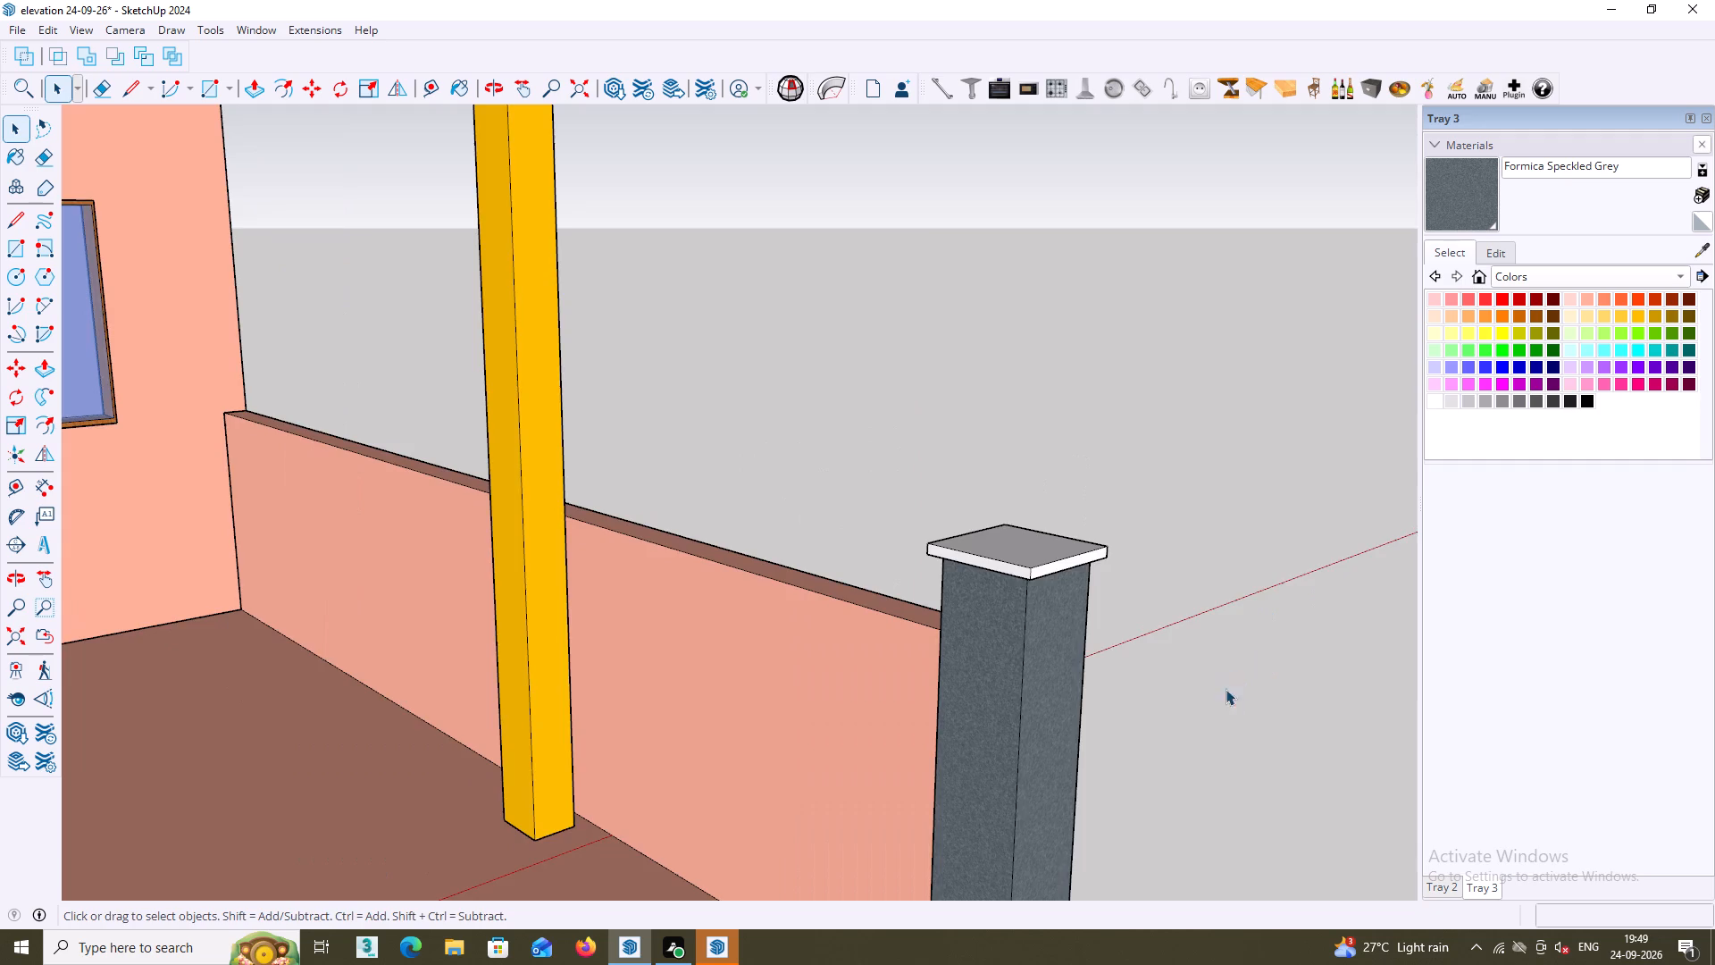
pyautogui.scroll(-6, 1226, 689)
pyautogui.moveTo(1217, 670); pyautogui.dragTo(1209, 683, button='middle')
pyautogui.moveTo(1134, 674); pyautogui.dragTo(1116, 687, button='middle')
pyautogui.moveTo(1120, 692); pyautogui.dragTo(1091, 709, button='middle')
pyautogui.moveTo(1114, 718); pyautogui.dragTo(1110, 738, button='middle')
pyautogui.moveTo(1142, 742); pyautogui.dragTo(830, 384, button='middle')
pyautogui.moveTo(810, 416); pyautogui.dragTo(810, 437, button='middle')
pyautogui.scroll(-11, 809, 421)
pyautogui.middleClick(785, 445)
pyautogui.moveTo(788, 453); pyautogui.dragTo(782, 465, button='middle')
pyautogui.moveTo(775, 473); pyautogui.dragTo(767, 488, button='middle')
pyautogui.moveTo(711, 501); pyautogui.dragTo(693, 532, button='middle')
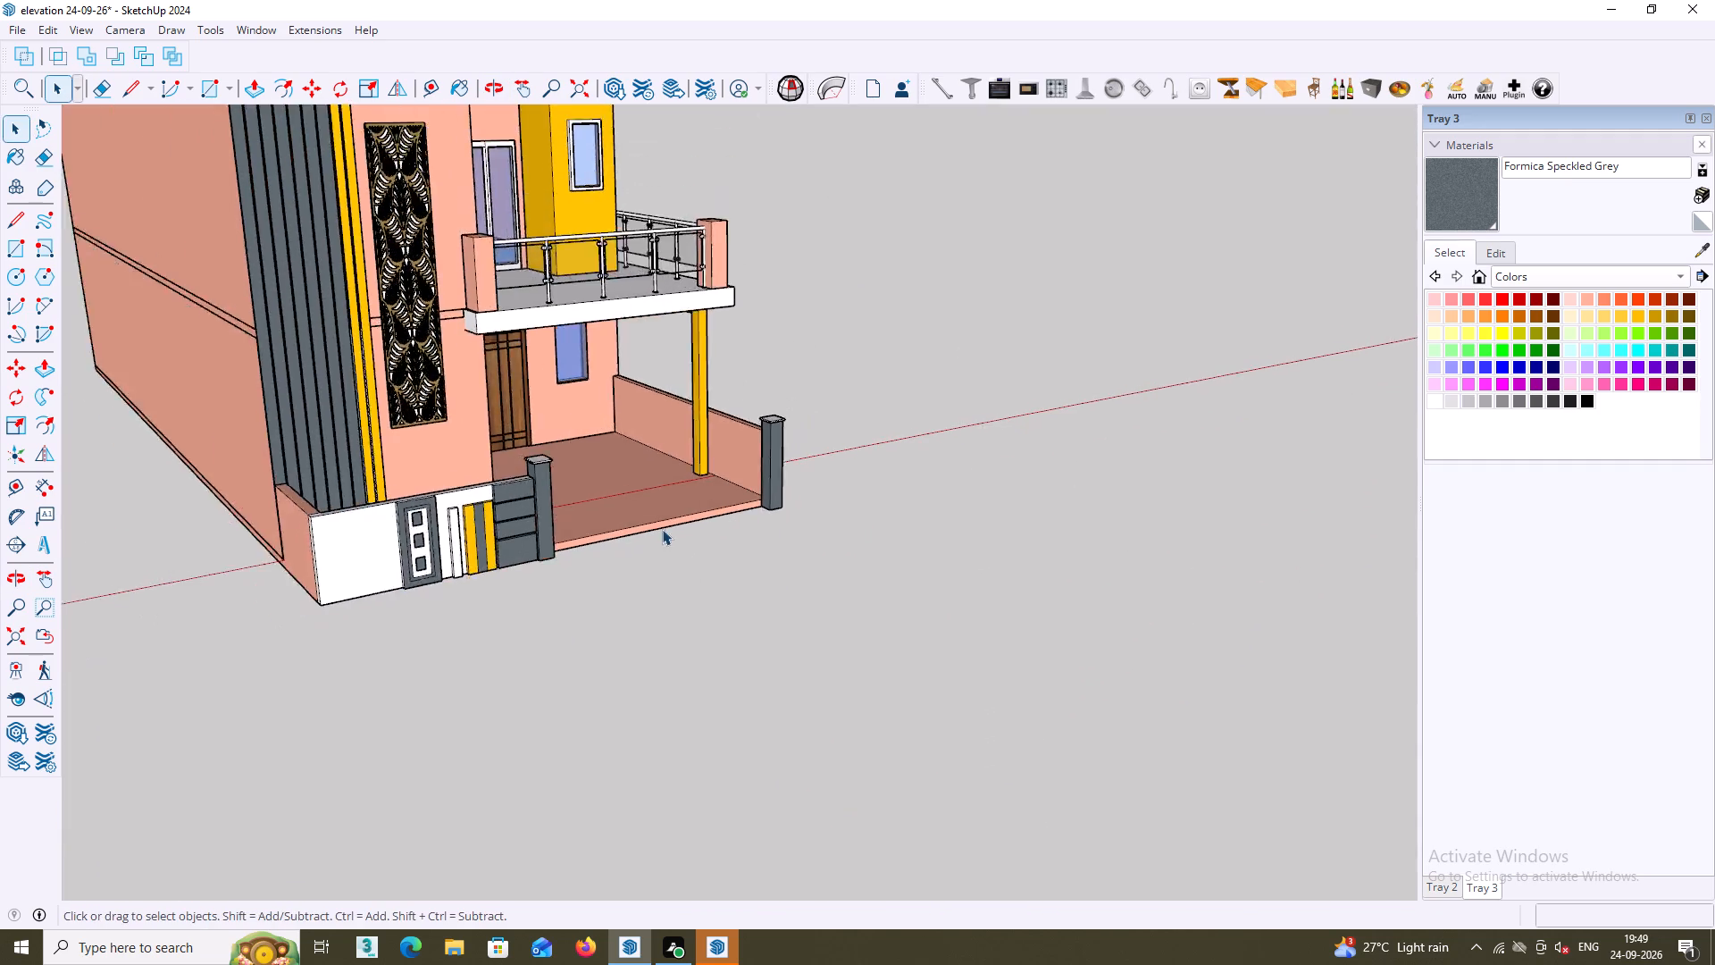
pyautogui.scroll(-4, 662, 529)
pyautogui.moveTo(662, 546); pyautogui.dragTo(643, 600, button='middle')
pyautogui.moveTo(650, 612); pyautogui.dragTo(515, 619, button='middle')
pyautogui.moveTo(522, 614); pyautogui.dragTo(529, 632, button='middle')
pyautogui.scroll(-2, 522, 614)
pyautogui.keyDown('shift'); pyautogui.moveTo(546, 621); pyautogui.dragTo(646, 944, button='middle'); pyautogui.keyUp('shift')
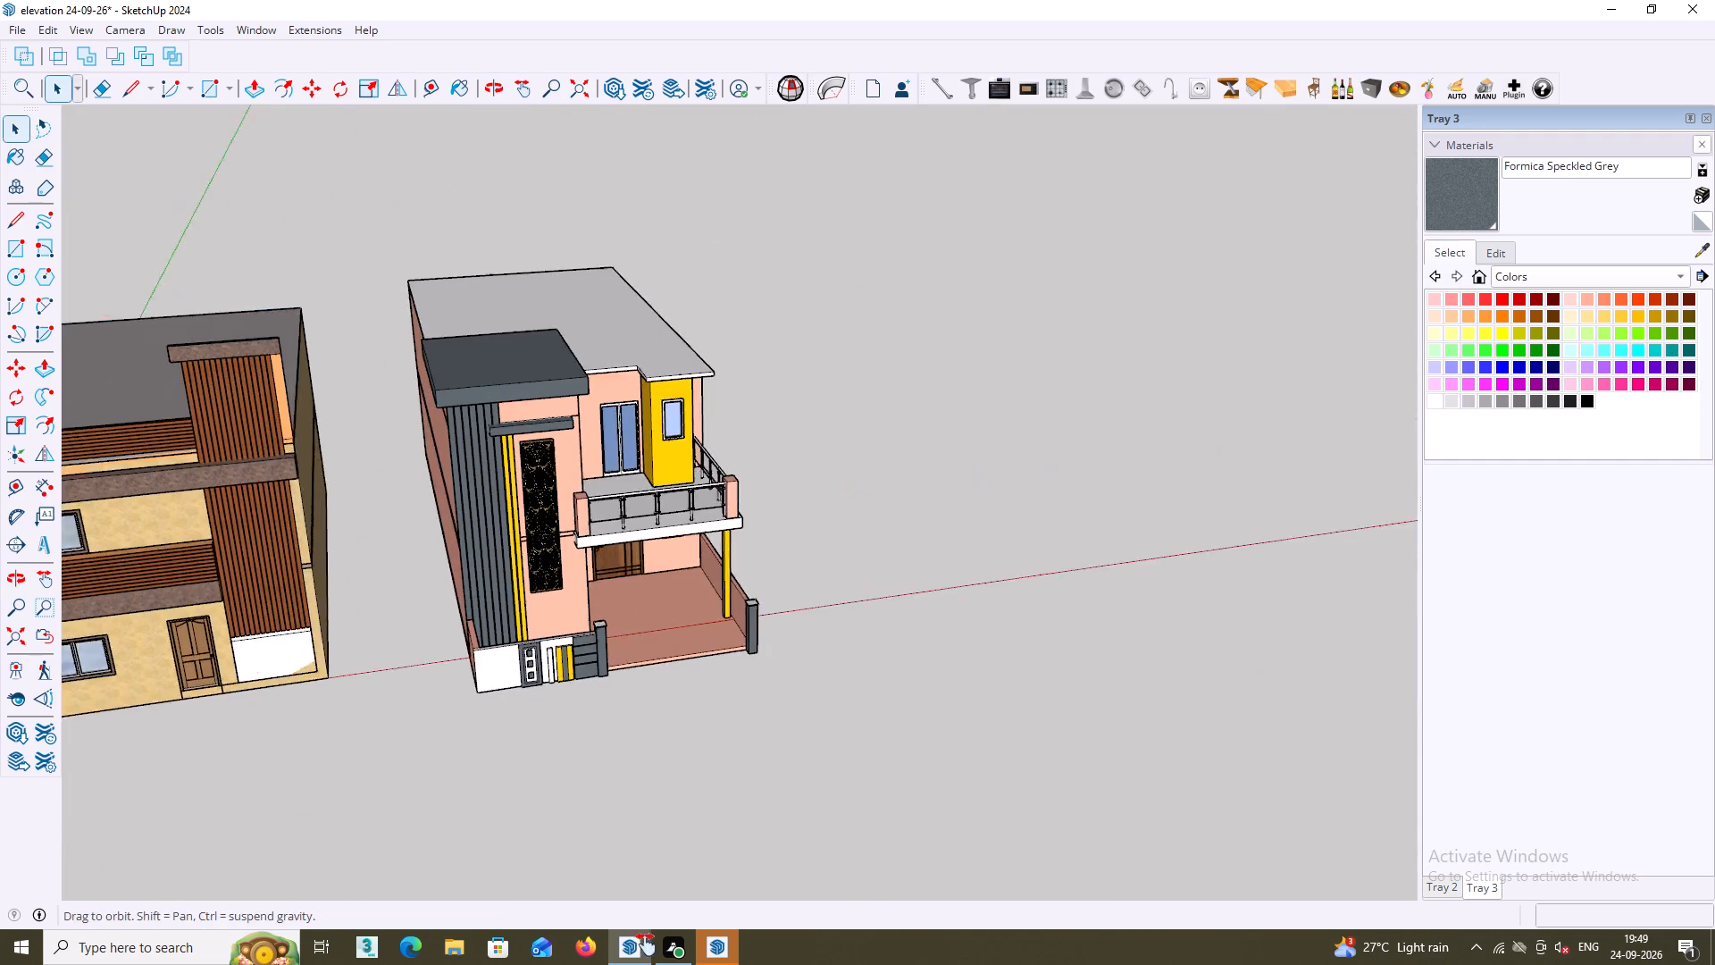
pyautogui.keyDown('shift'); pyautogui.moveTo(646, 944); pyautogui.dragTo(652, 946, button='middle'); pyautogui.keyUp('shift')
pyautogui.moveTo(679, 779); pyautogui.dragTo(629, 557, button='middle')
pyautogui.moveTo(632, 597); pyautogui.dragTo(657, 687, button='middle')
pyautogui.scroll(-2, 633, 617)
pyautogui.keyDown('shift'); pyautogui.moveTo(696, 752); pyautogui.dragTo(693, 679, button='middle'); pyautogui.keyUp('shift')
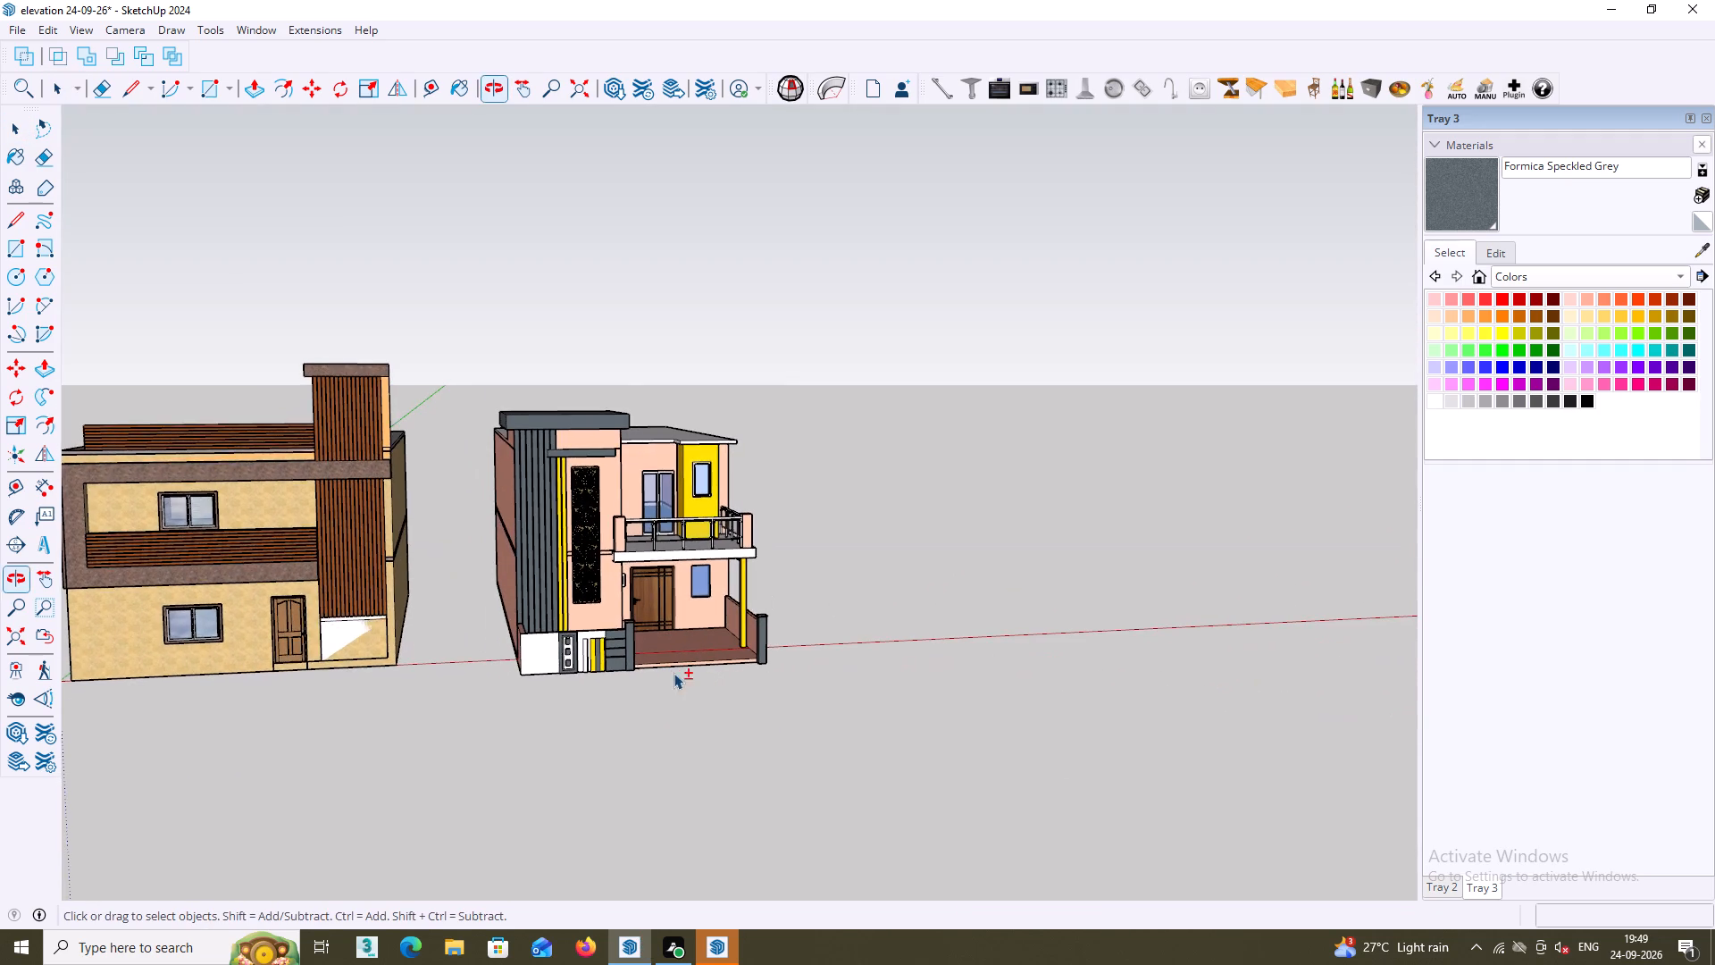
pyautogui.keyDown('shift'); pyautogui.scroll(2, 661, 660); pyautogui.keyUp('shift')
pyautogui.moveTo(649, 654); pyautogui.dragTo(614, 677, button='middle')
pyautogui.scroll(5, 613, 634)
pyautogui.moveTo(645, 644); pyautogui.dragTo(663, 649, button='middle')
pyautogui.scroll(-1, 664, 650)
pyautogui.moveTo(665, 650); pyautogui.dragTo(723, 625, button='middle')
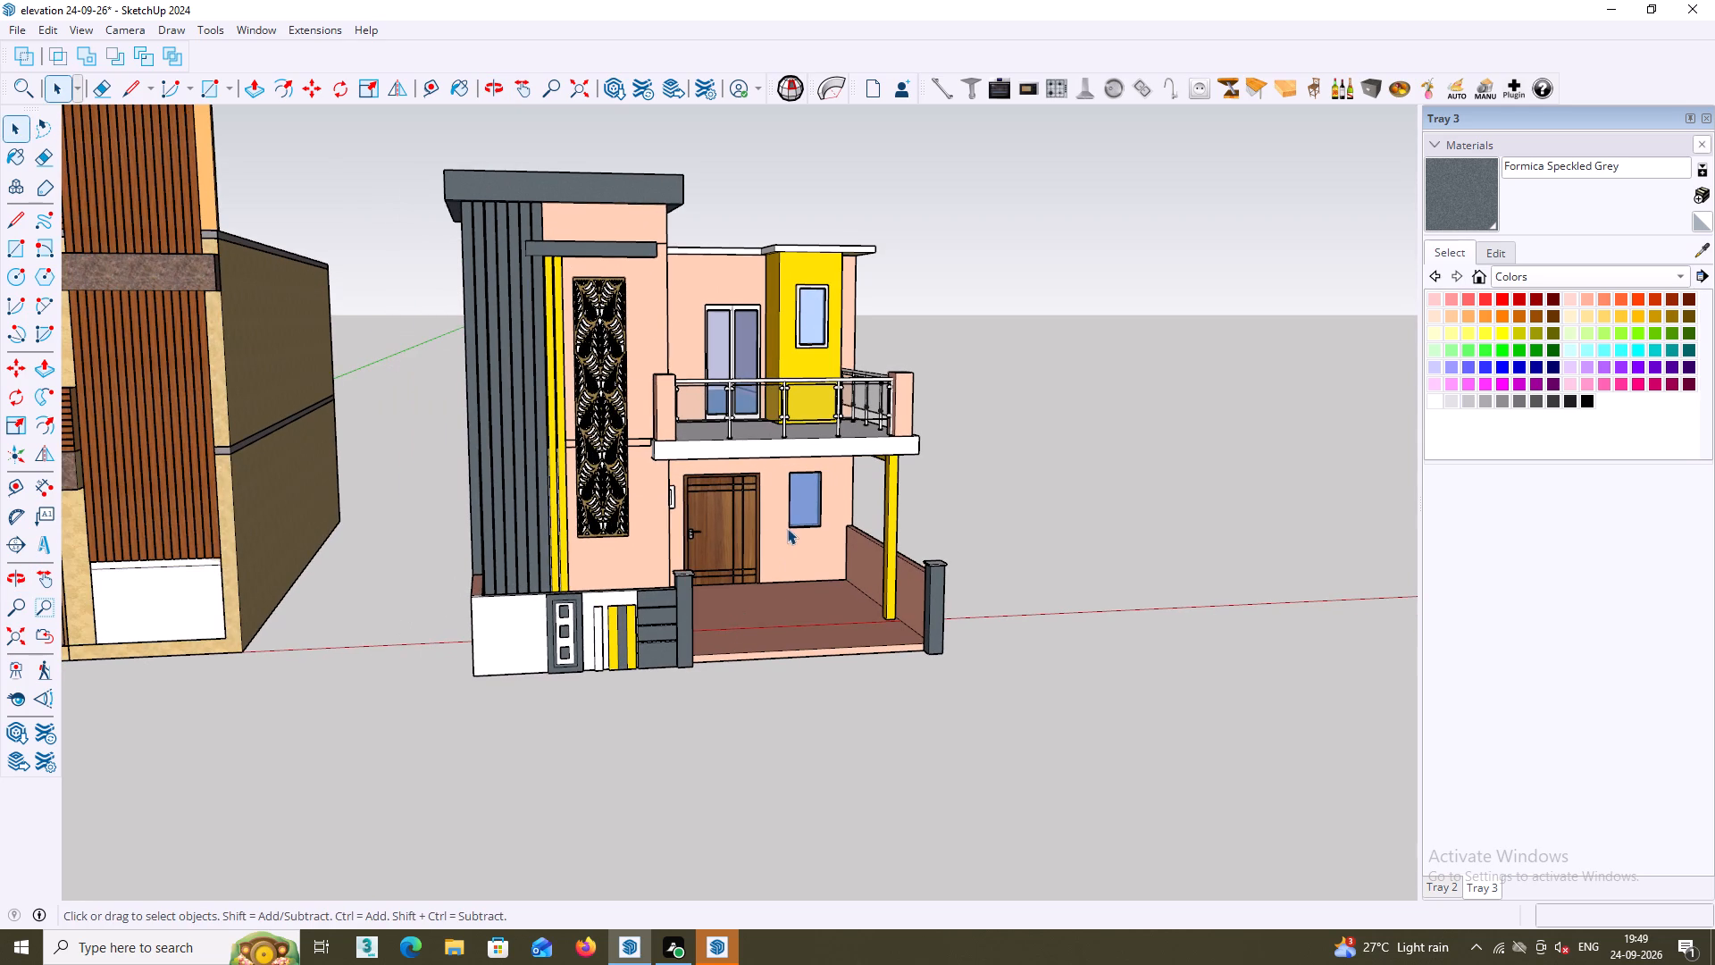
# Sample Color B02 from the pink upper-floor wall and paint the front parapet's white wall faces beside and around the strips.
pyautogui.click(1696, 248)
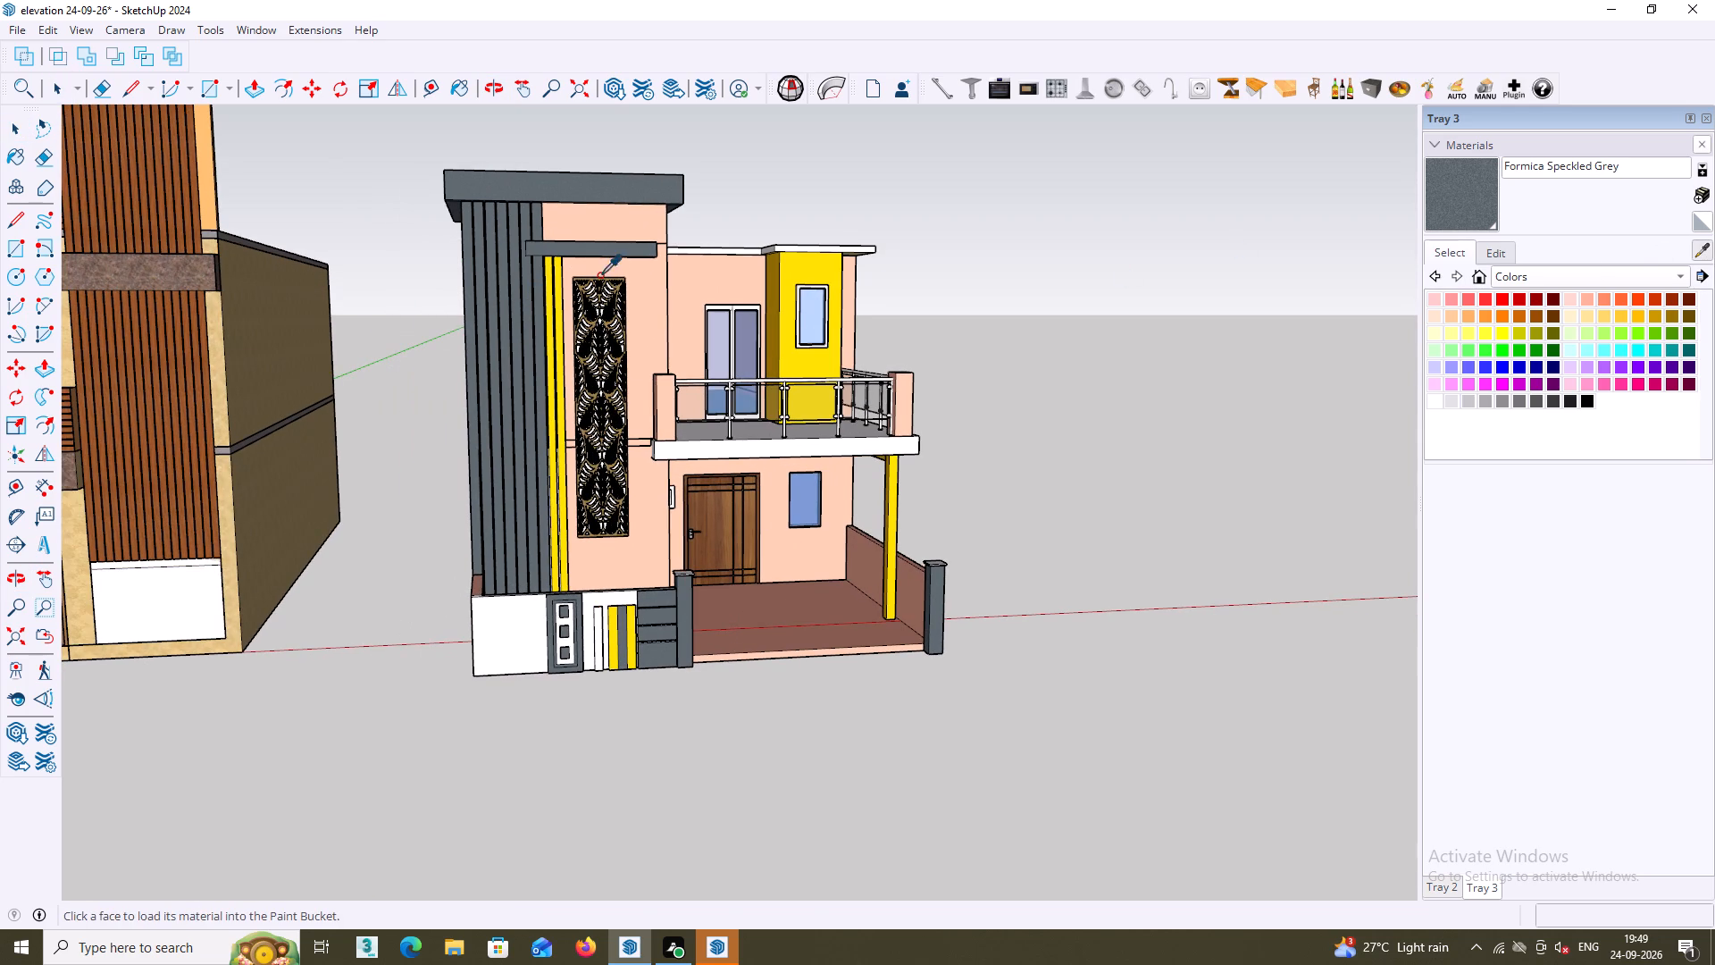
pyautogui.click(699, 274)
pyautogui.click(505, 610)
pyautogui.moveTo(615, 610); pyautogui.dragTo(664, 612, button='middle')
pyautogui.scroll(8, 620, 617)
pyautogui.click(614, 600)
pyautogui.moveTo(607, 604); pyautogui.dragTo(583, 603, button='middle')
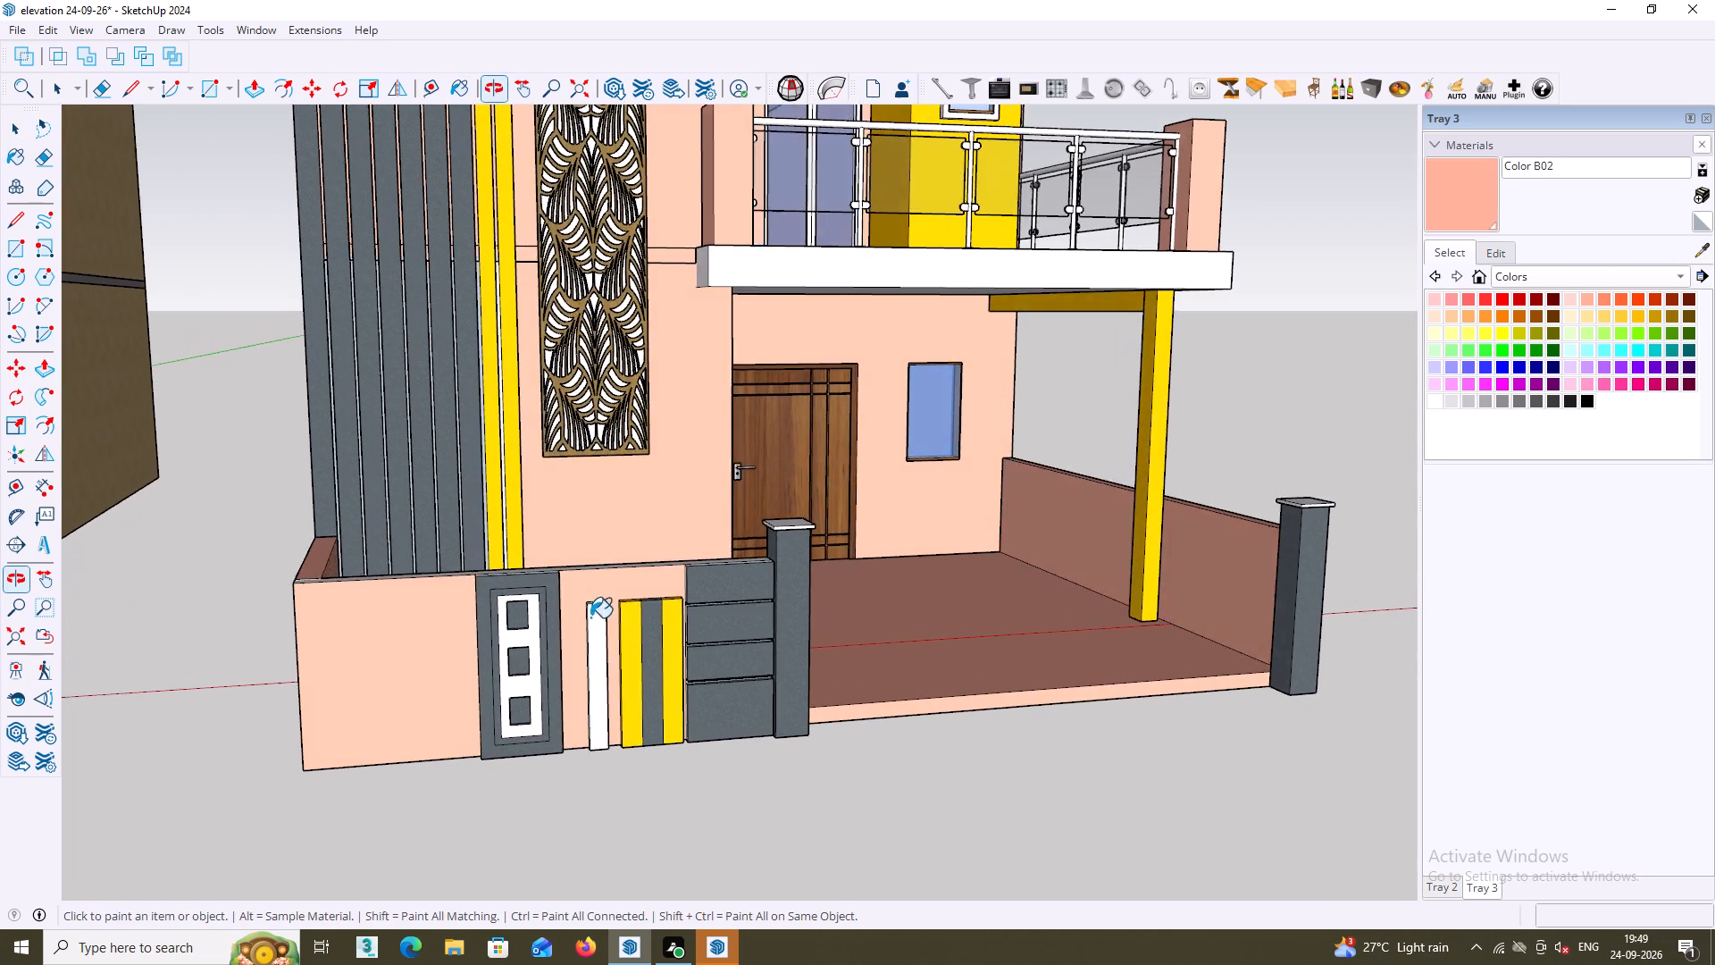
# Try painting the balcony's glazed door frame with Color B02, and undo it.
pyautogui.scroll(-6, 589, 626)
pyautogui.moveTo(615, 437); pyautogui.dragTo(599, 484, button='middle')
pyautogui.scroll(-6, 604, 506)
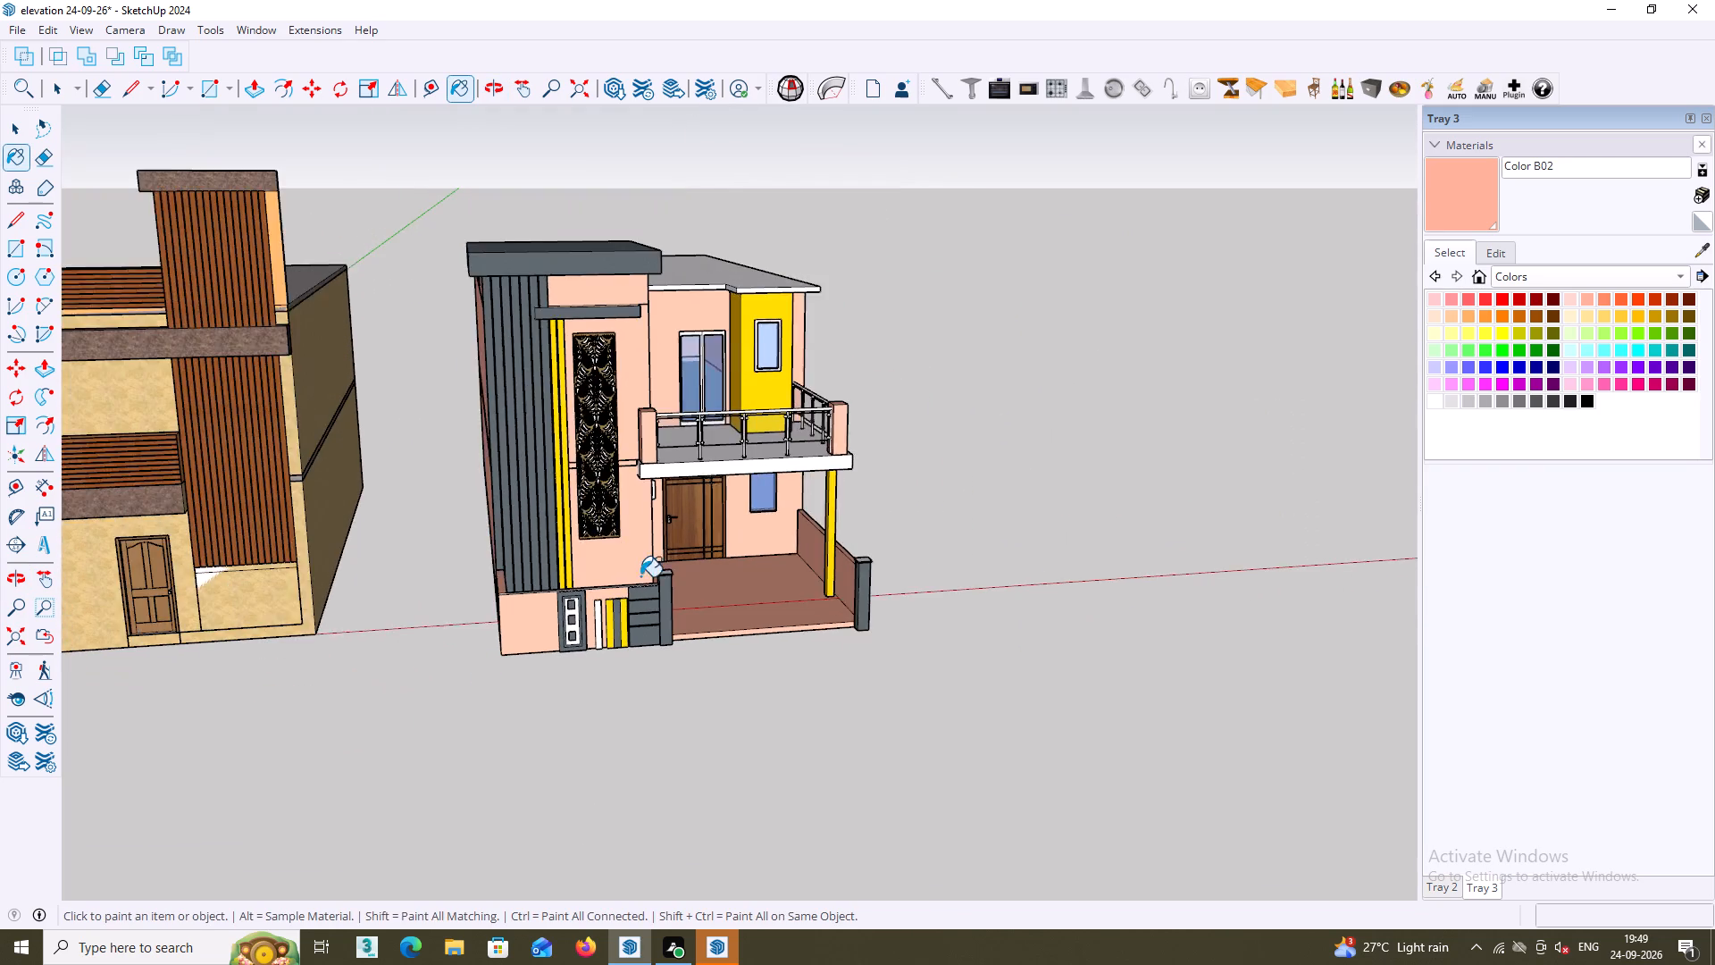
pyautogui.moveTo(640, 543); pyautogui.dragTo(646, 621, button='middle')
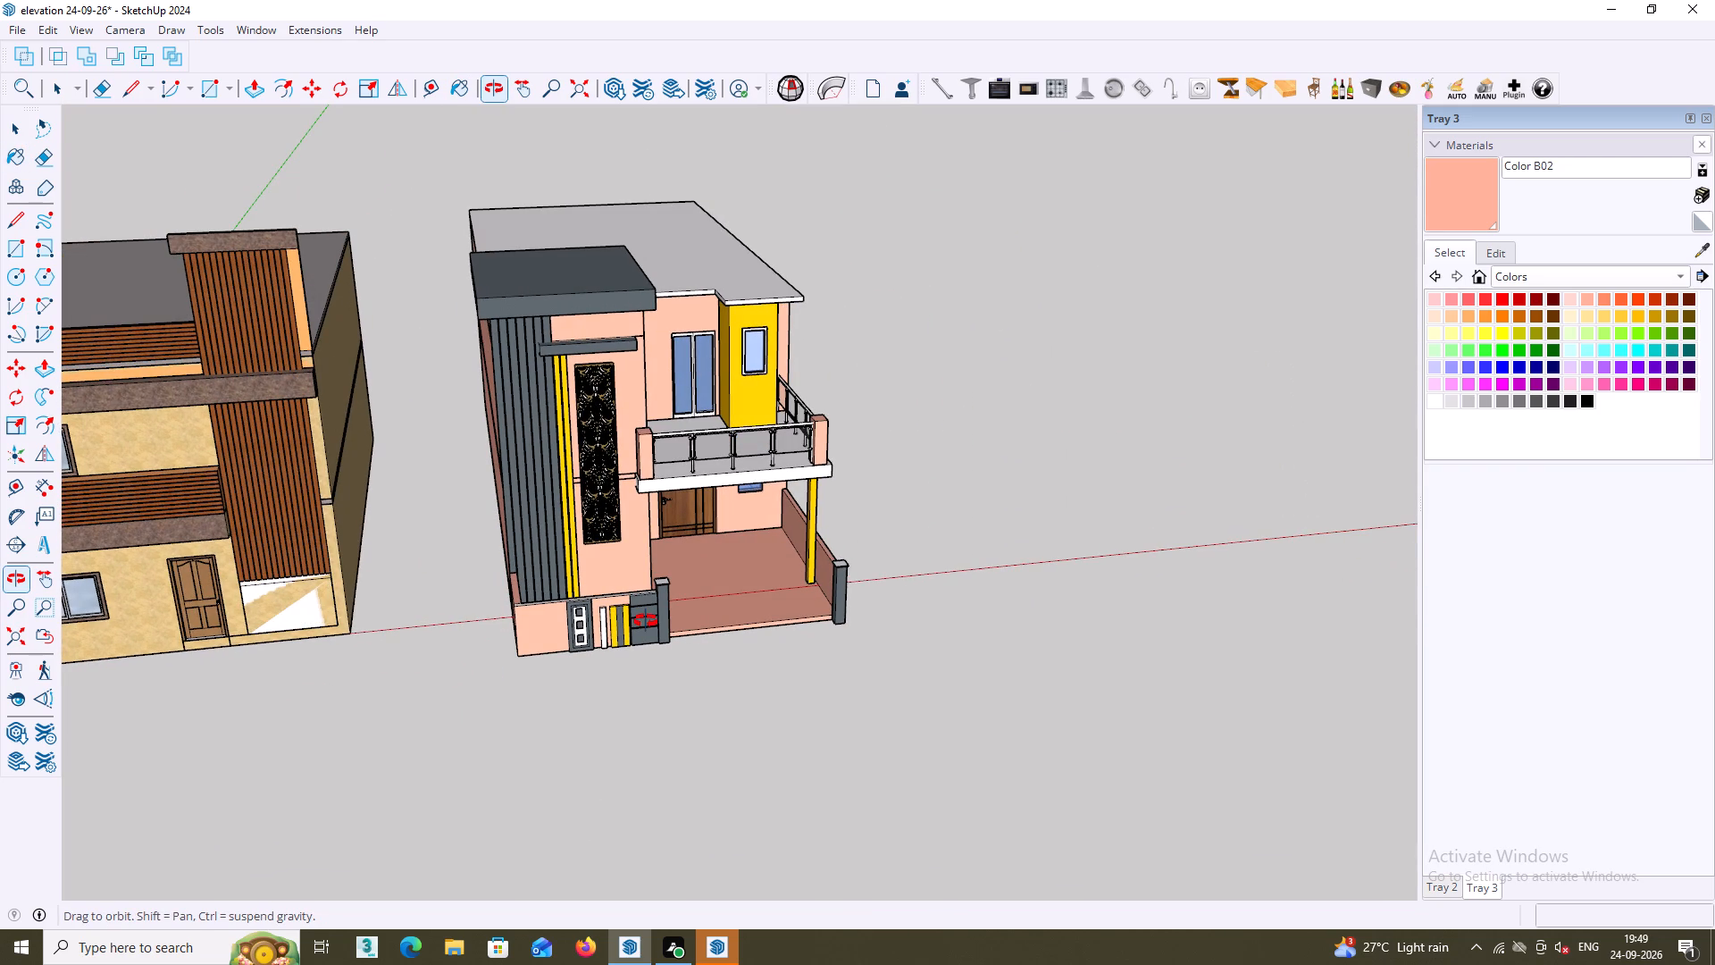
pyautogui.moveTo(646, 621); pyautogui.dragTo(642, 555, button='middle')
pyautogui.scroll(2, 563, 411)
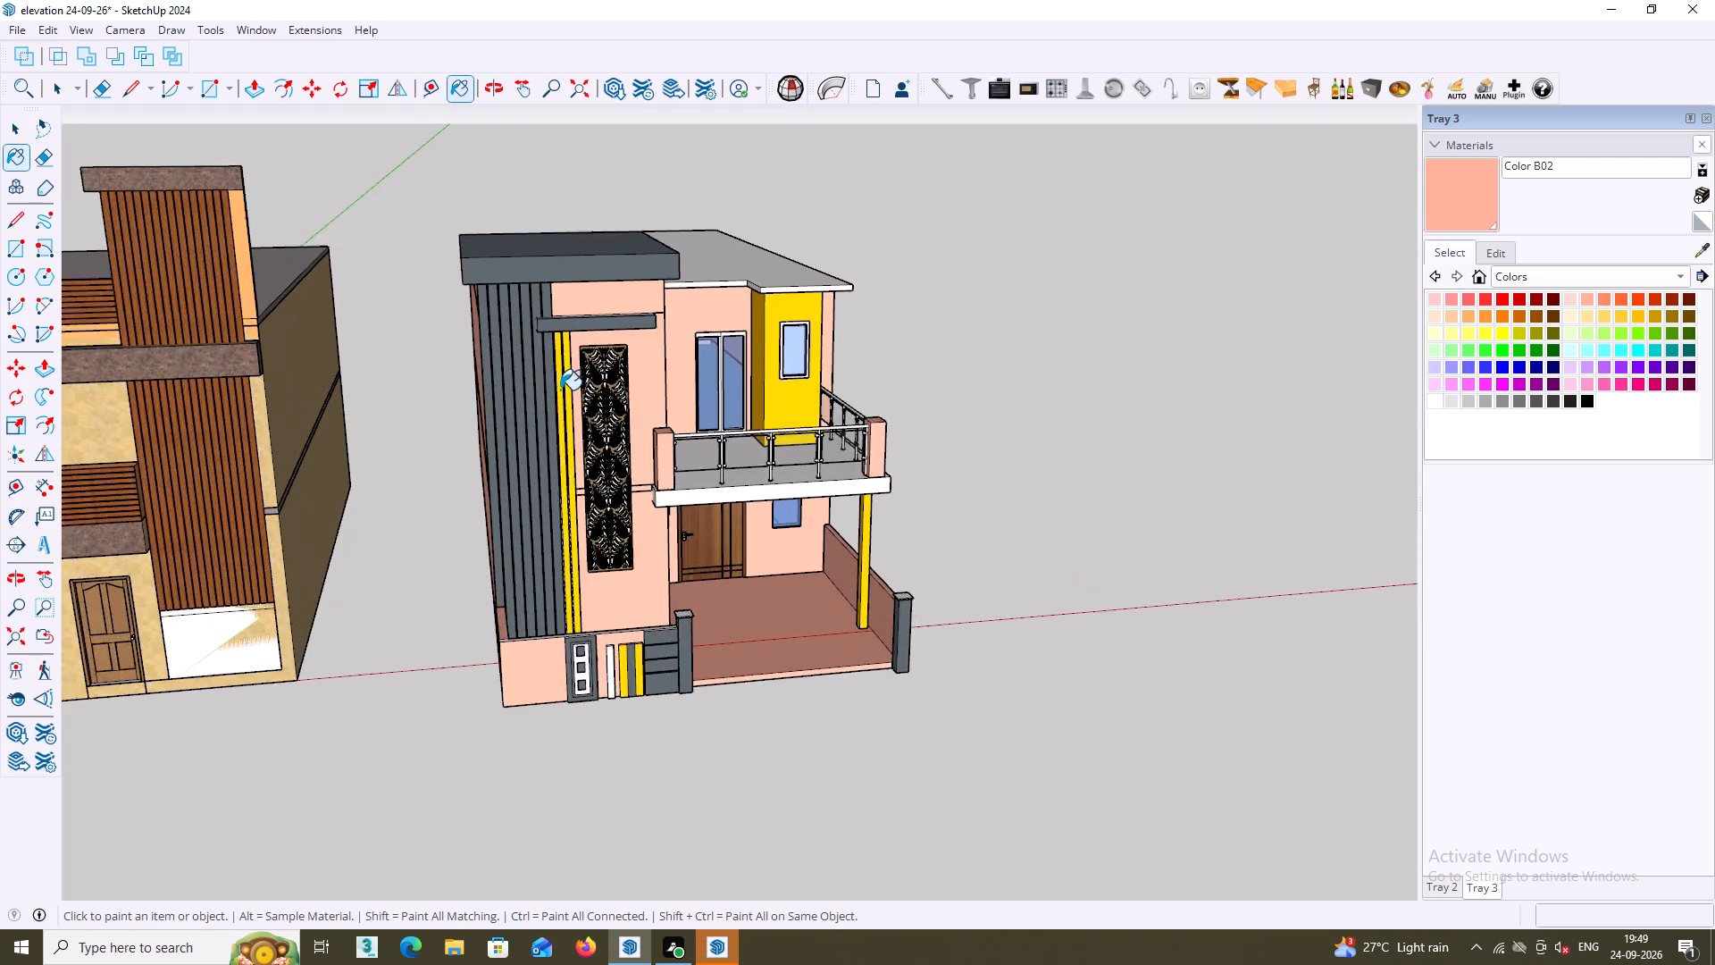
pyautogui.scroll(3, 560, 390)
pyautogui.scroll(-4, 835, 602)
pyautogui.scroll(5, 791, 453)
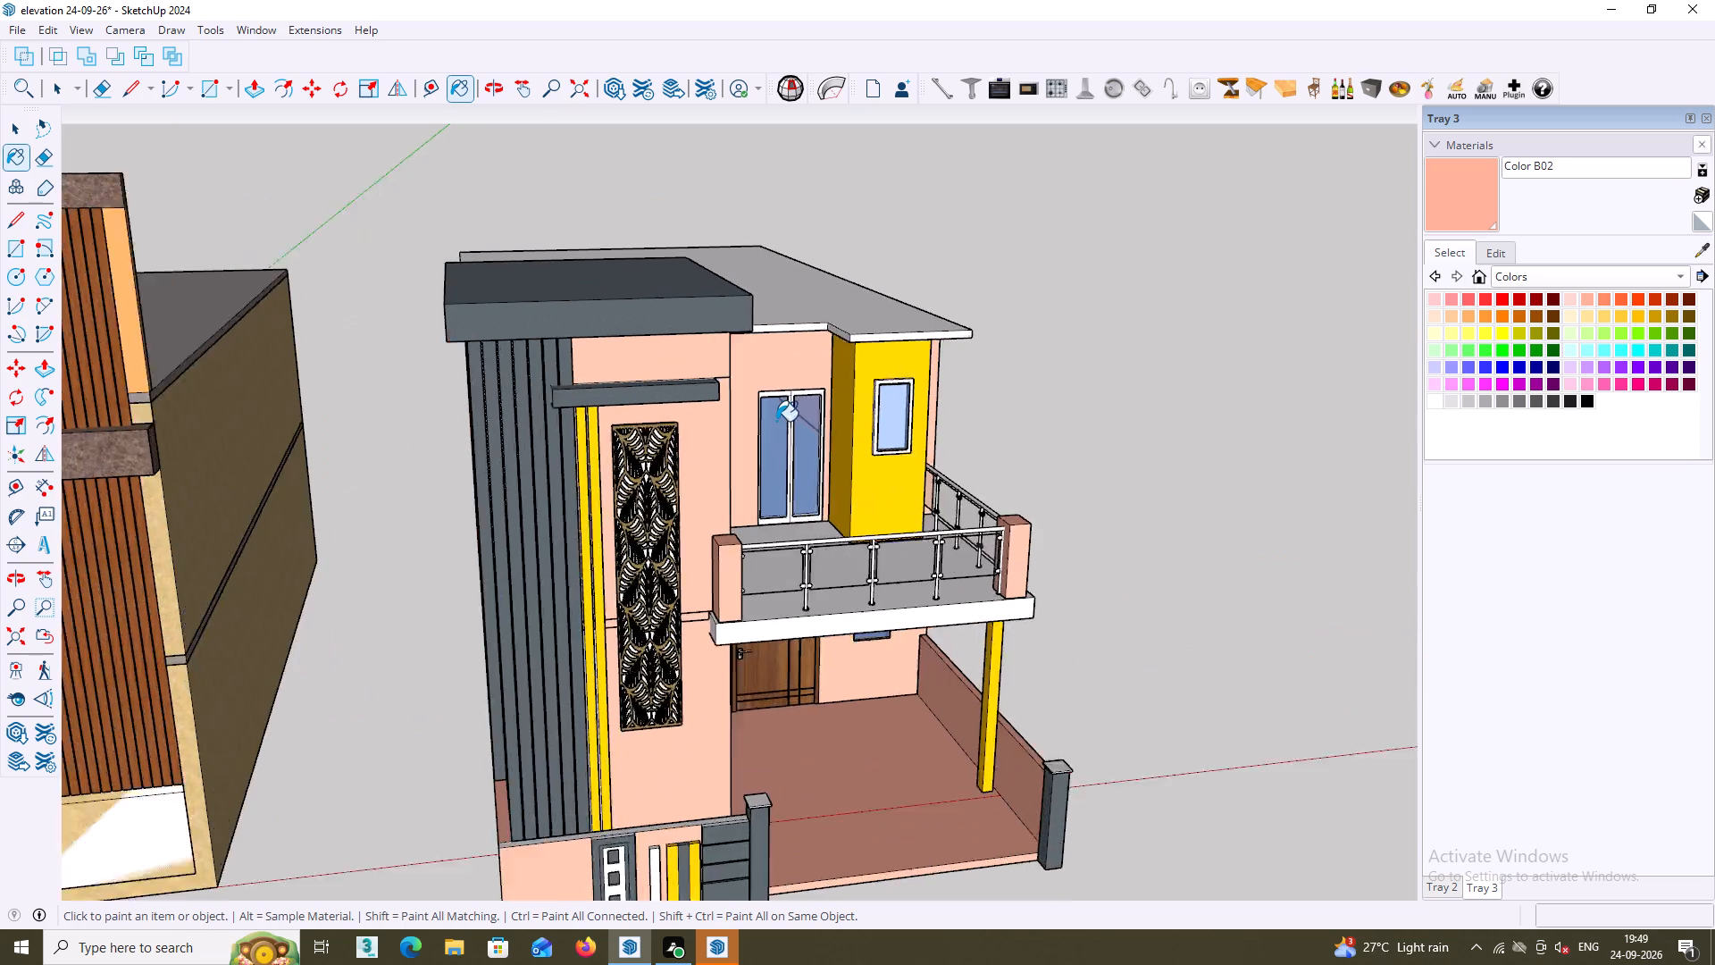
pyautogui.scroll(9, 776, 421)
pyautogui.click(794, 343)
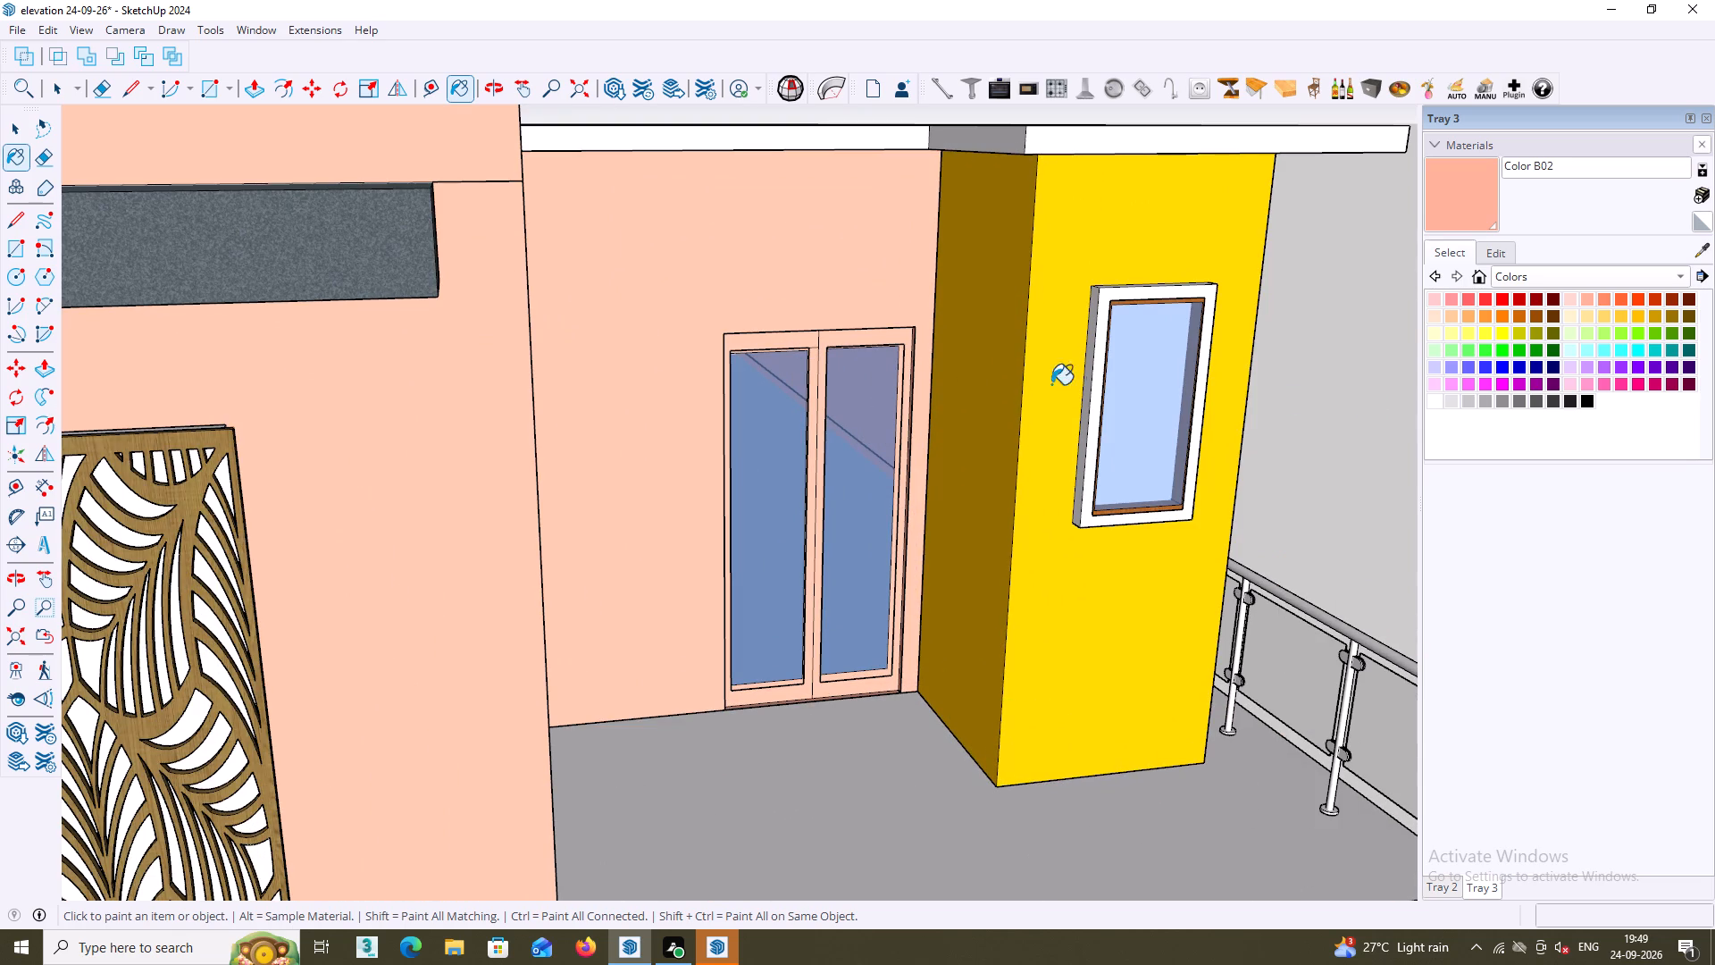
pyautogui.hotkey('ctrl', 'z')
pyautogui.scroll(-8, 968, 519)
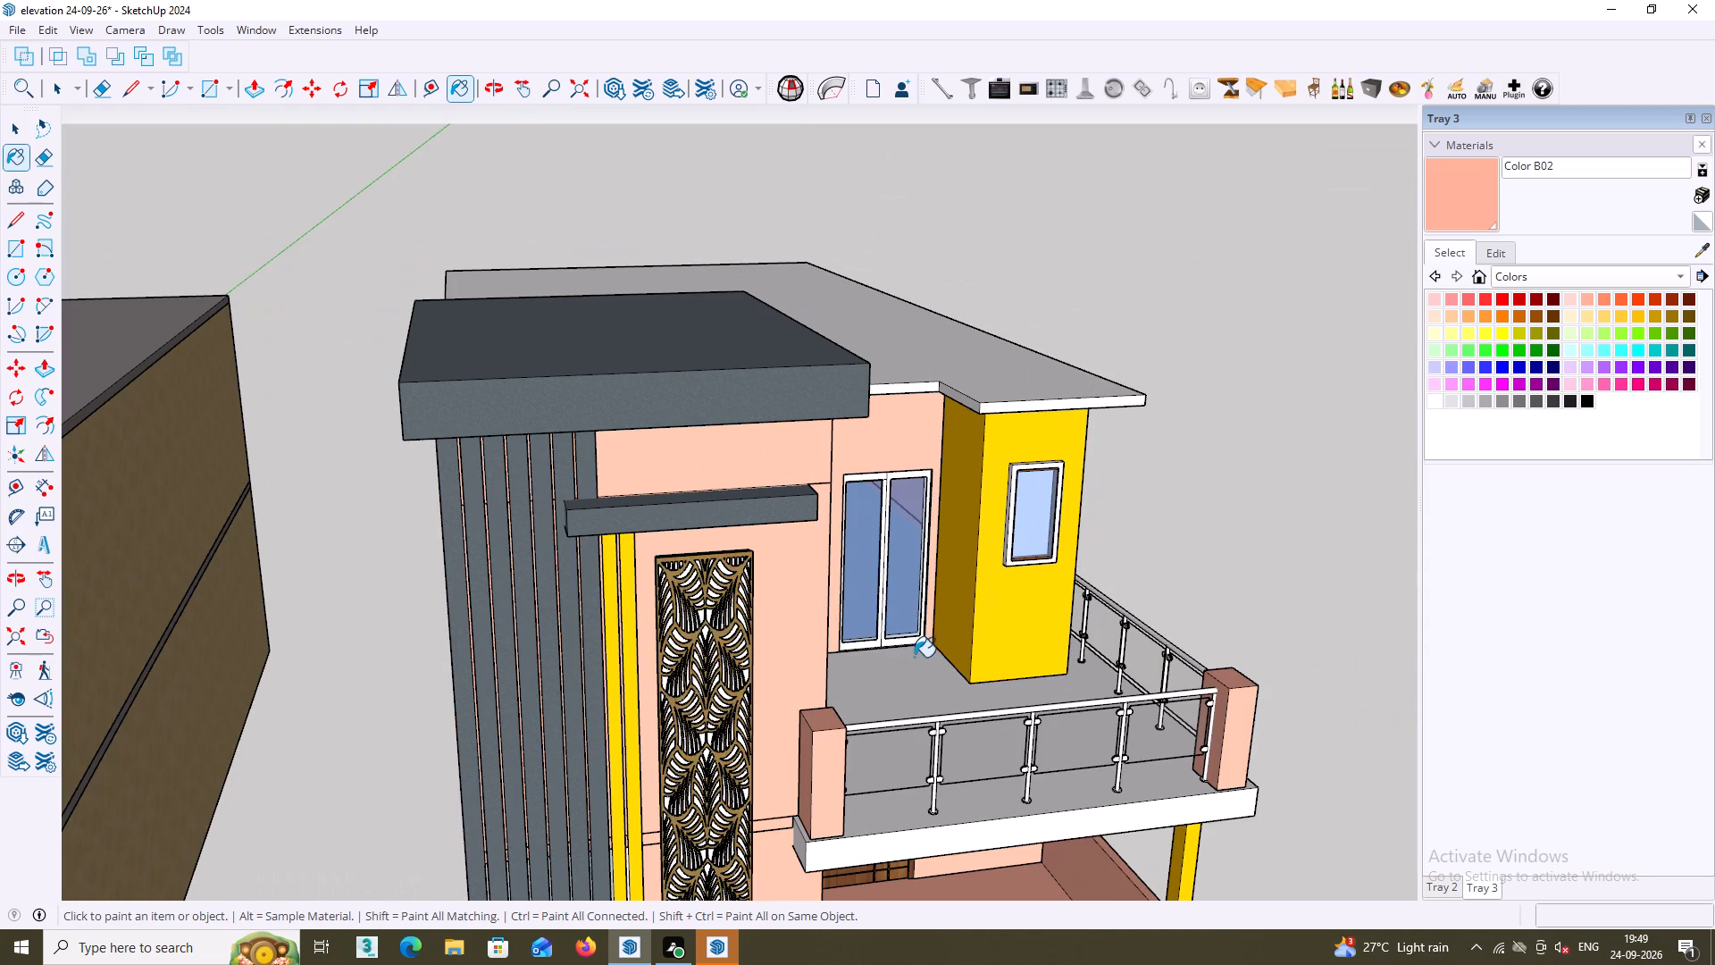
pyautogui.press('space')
# Open 3D Warehouse to look for models to add to the elevation.
pyautogui.keyDown('shift'); pyautogui.moveTo(1150, 583); pyautogui.dragTo(839, 366, button='middle'); pyautogui.keyUp('shift')
pyautogui.scroll(-5, 648, 522)
pyautogui.moveTo(648, 554); pyautogui.dragTo(647, 583, button='middle')
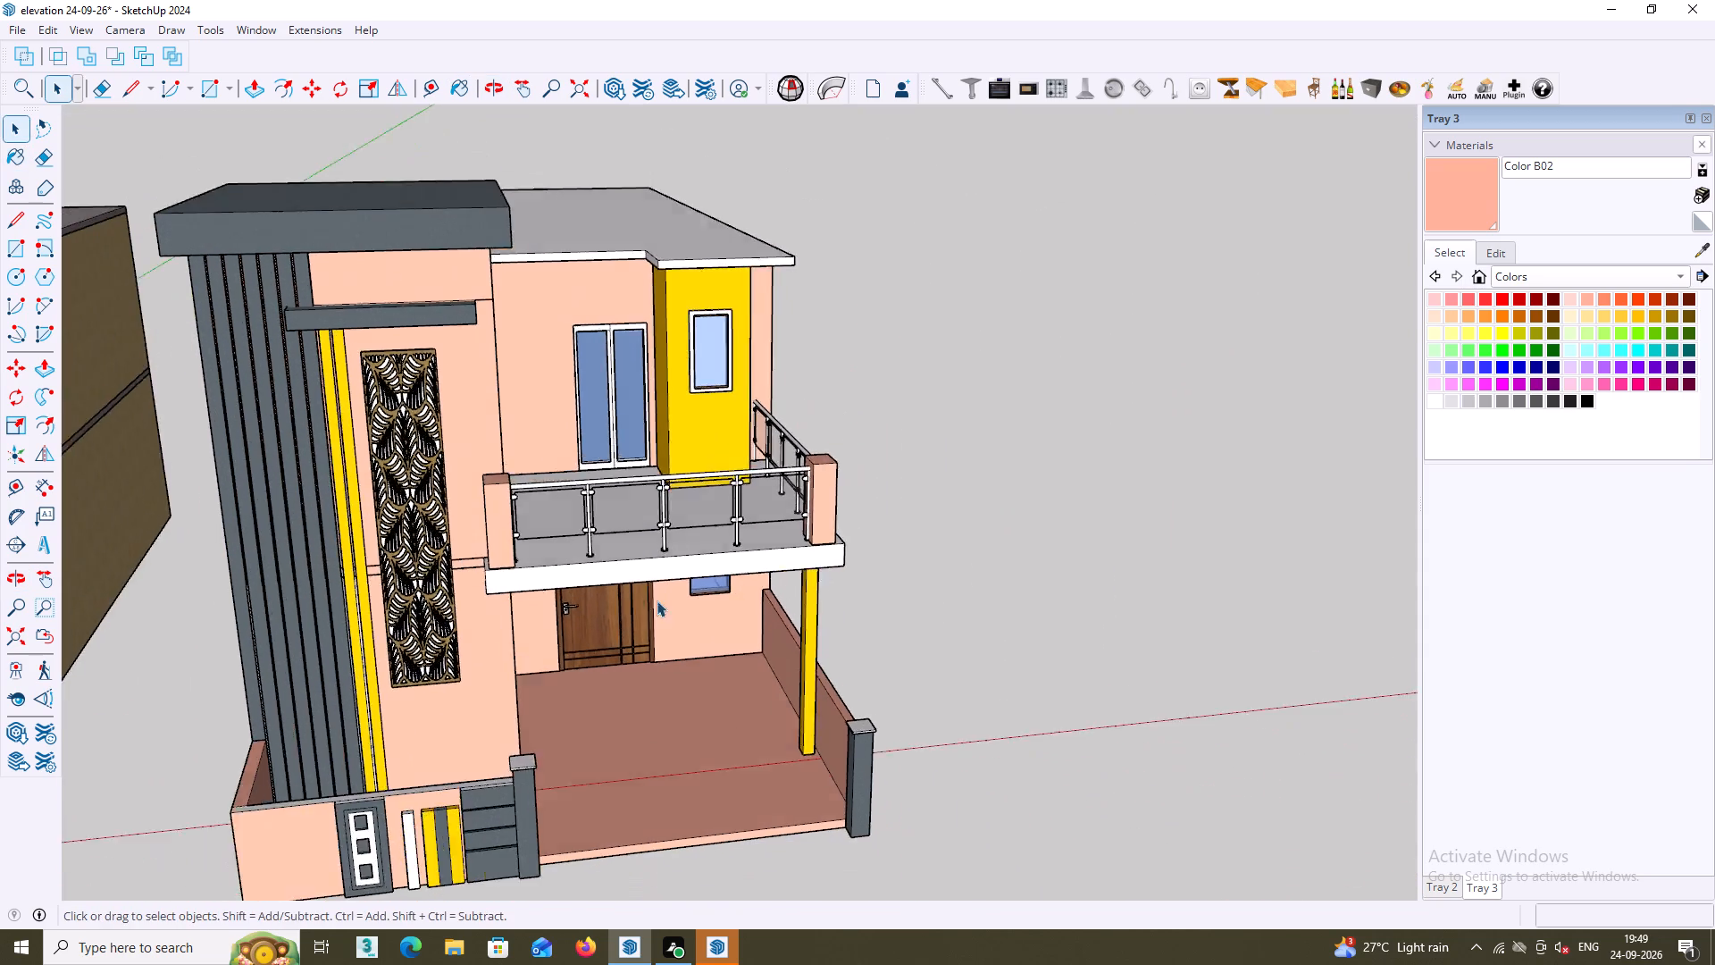
pyautogui.moveTo(668, 586); pyautogui.dragTo(680, 376, button='middle')
pyautogui.moveTo(681, 528); pyautogui.dragTo(673, 488, button='middle')
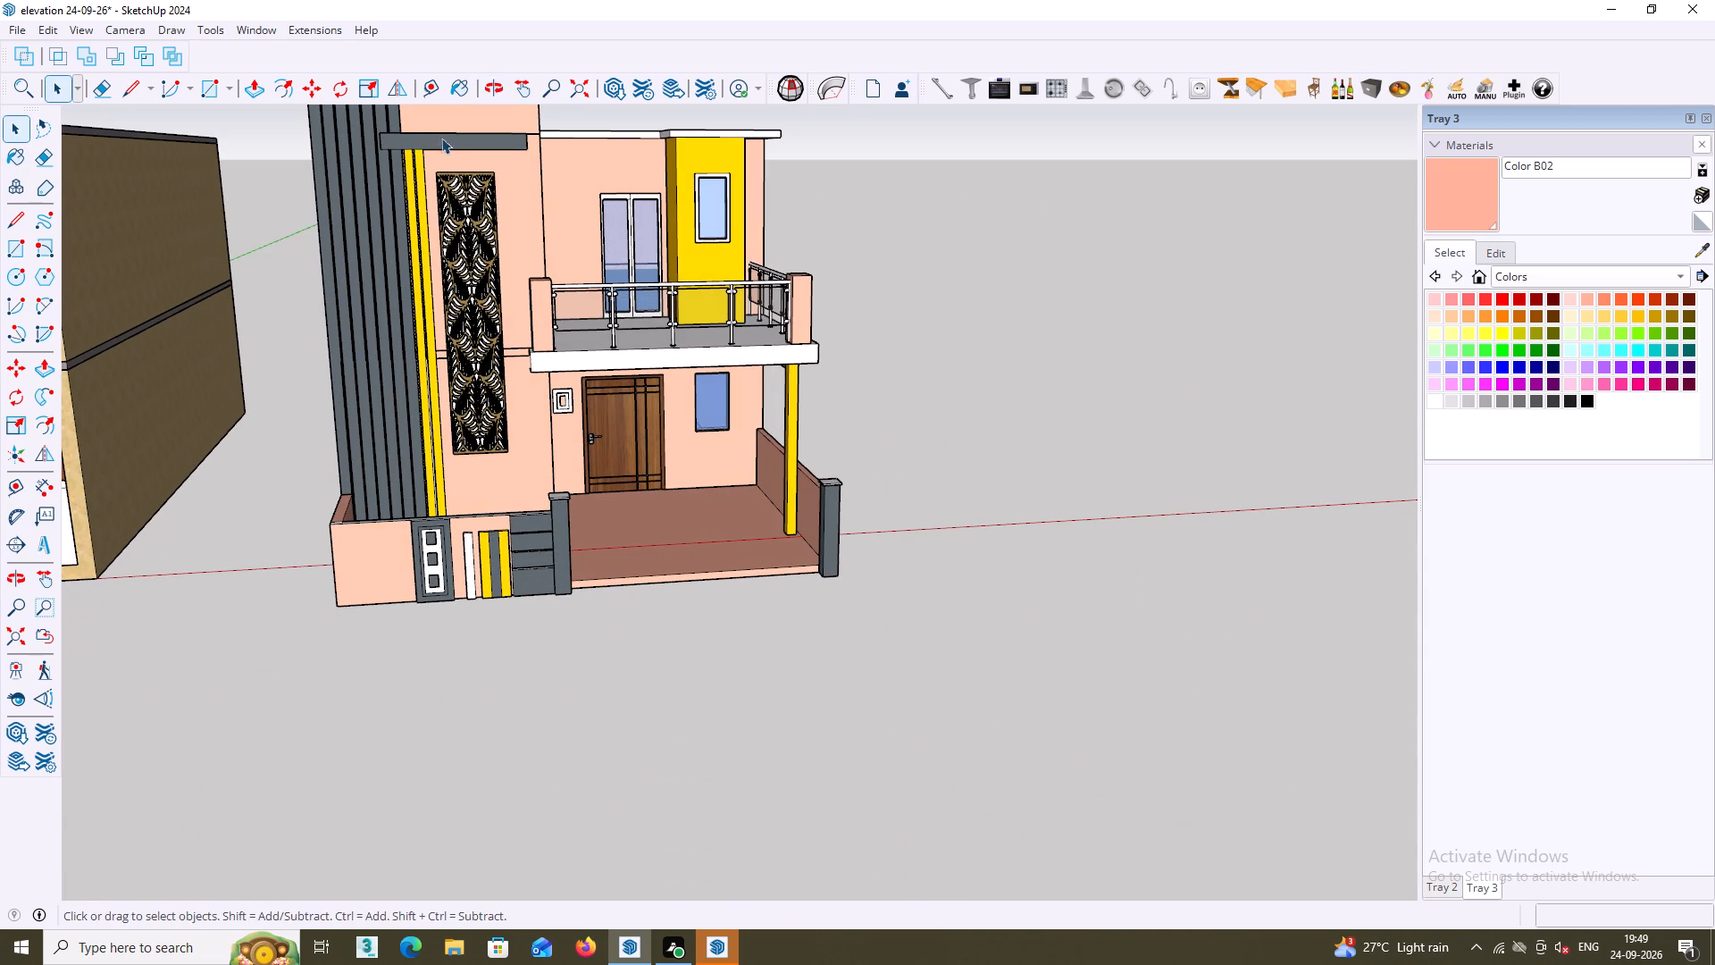
pyautogui.click(273, 30)
pyautogui.click(307, 237)
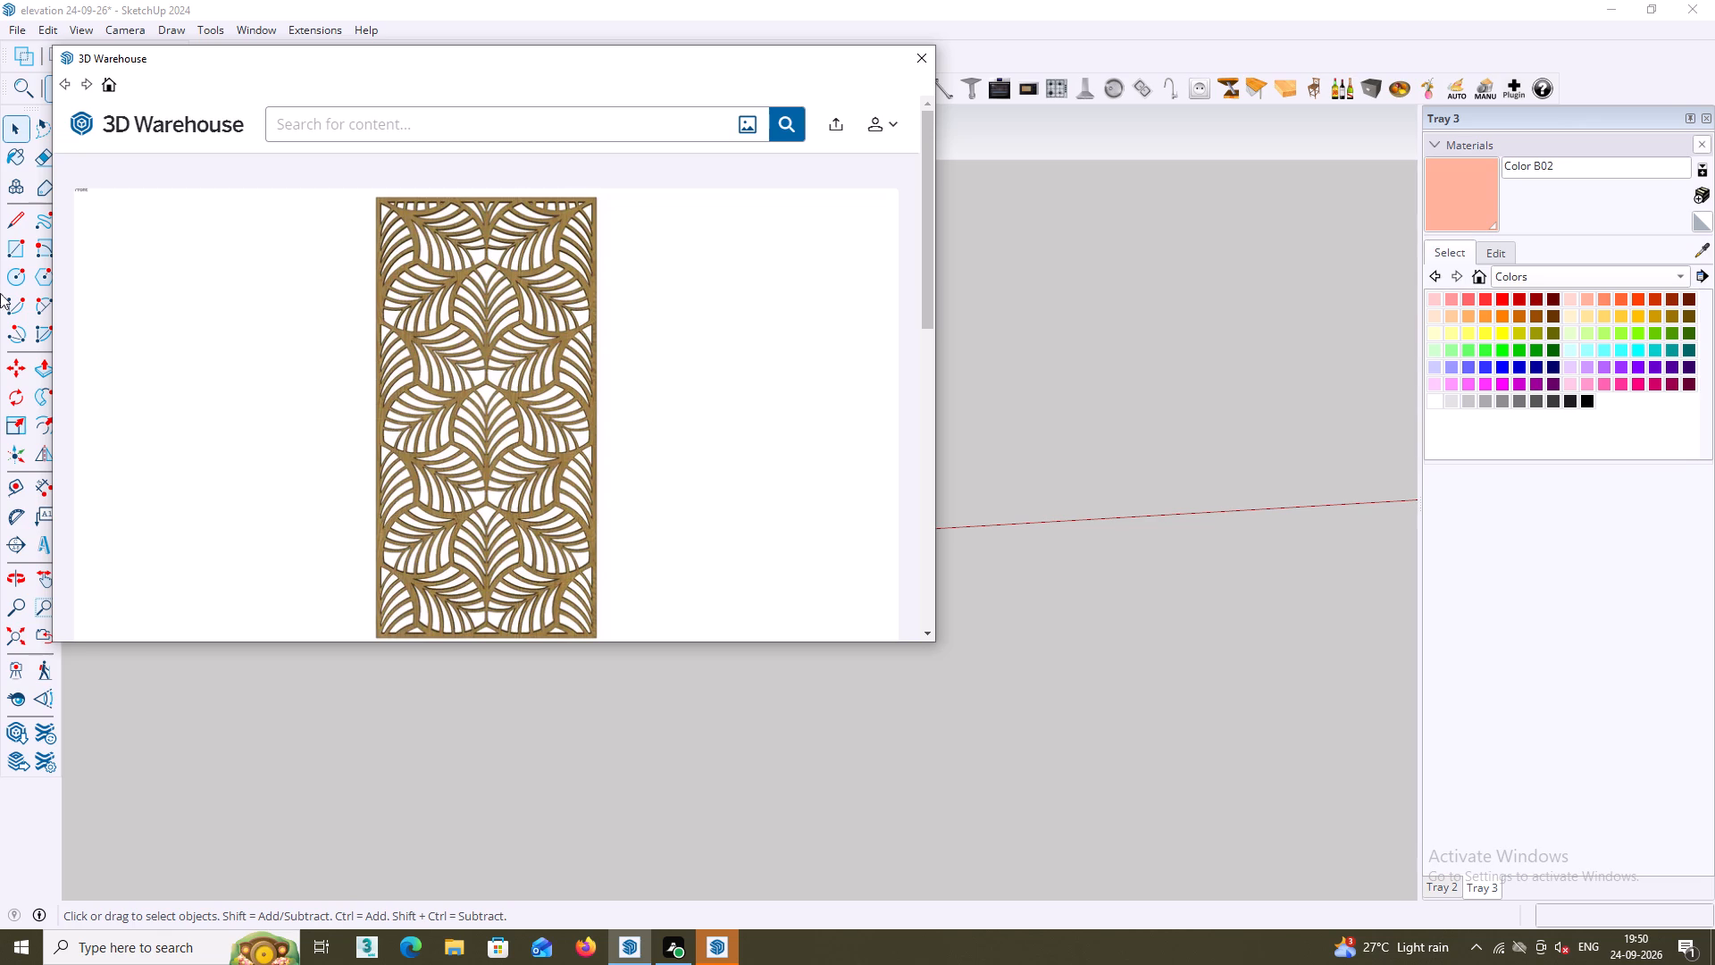
# Look through the CNC-Panel-032 model page, including its preview and model information.
pyautogui.scroll(-5, 196, 323)
pyautogui.scroll(-1, 260, 432)
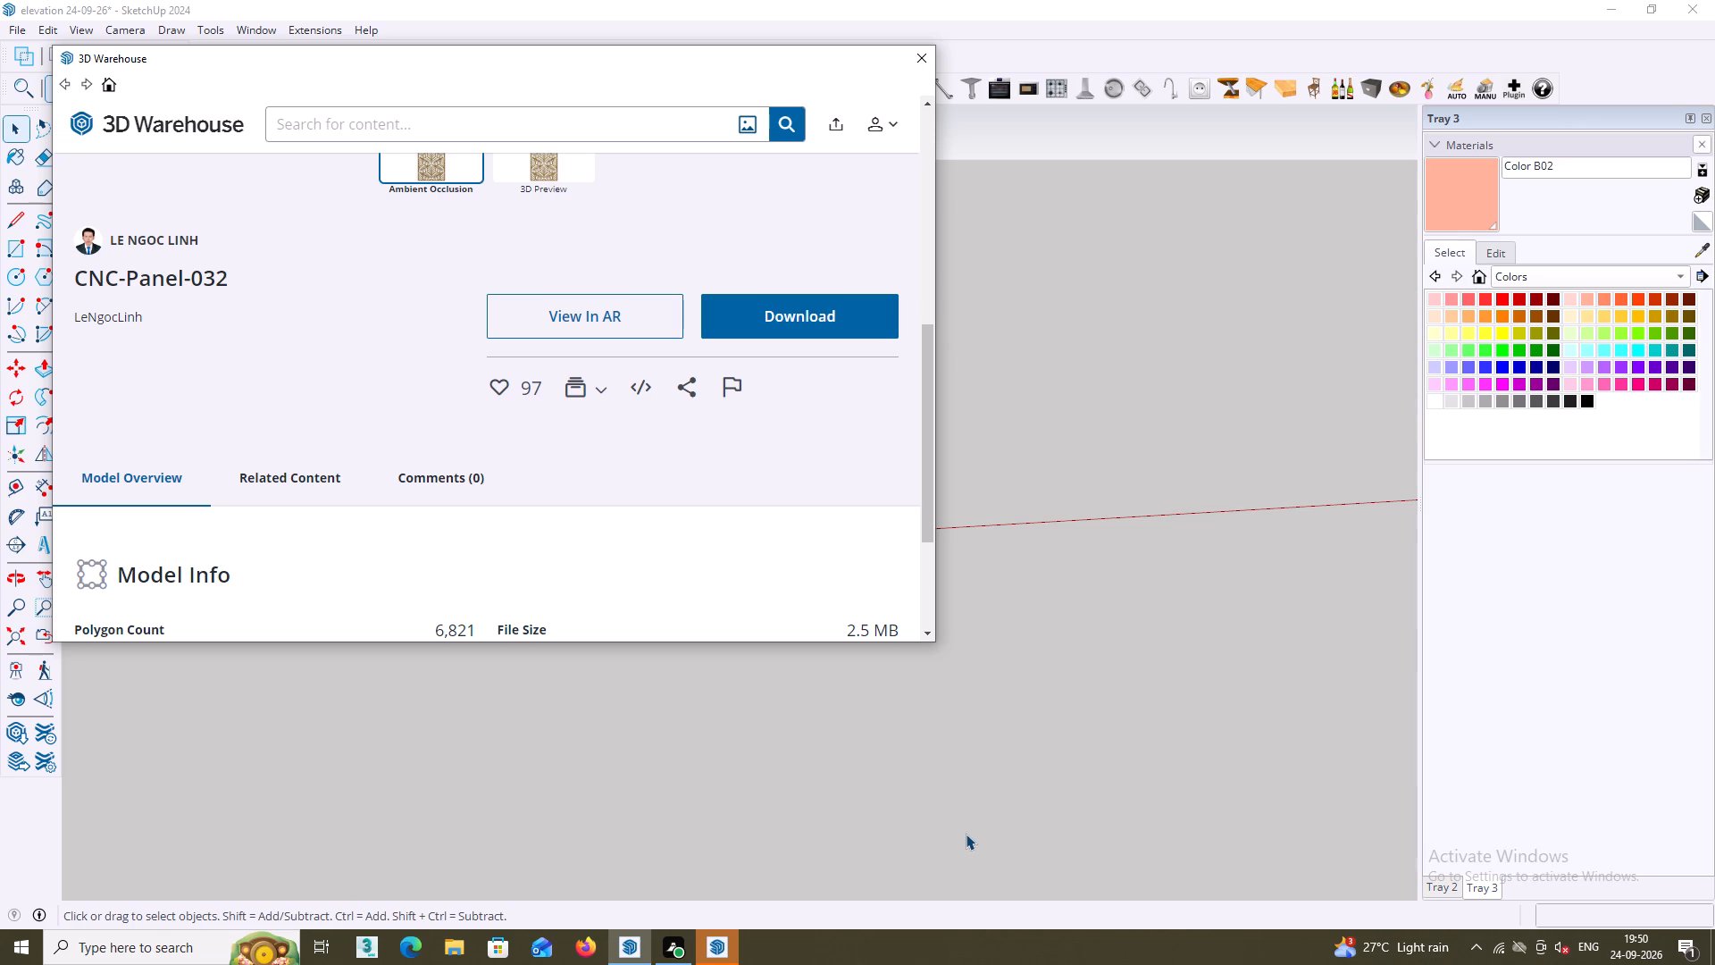
pyautogui.scroll(-5, 706, 492)
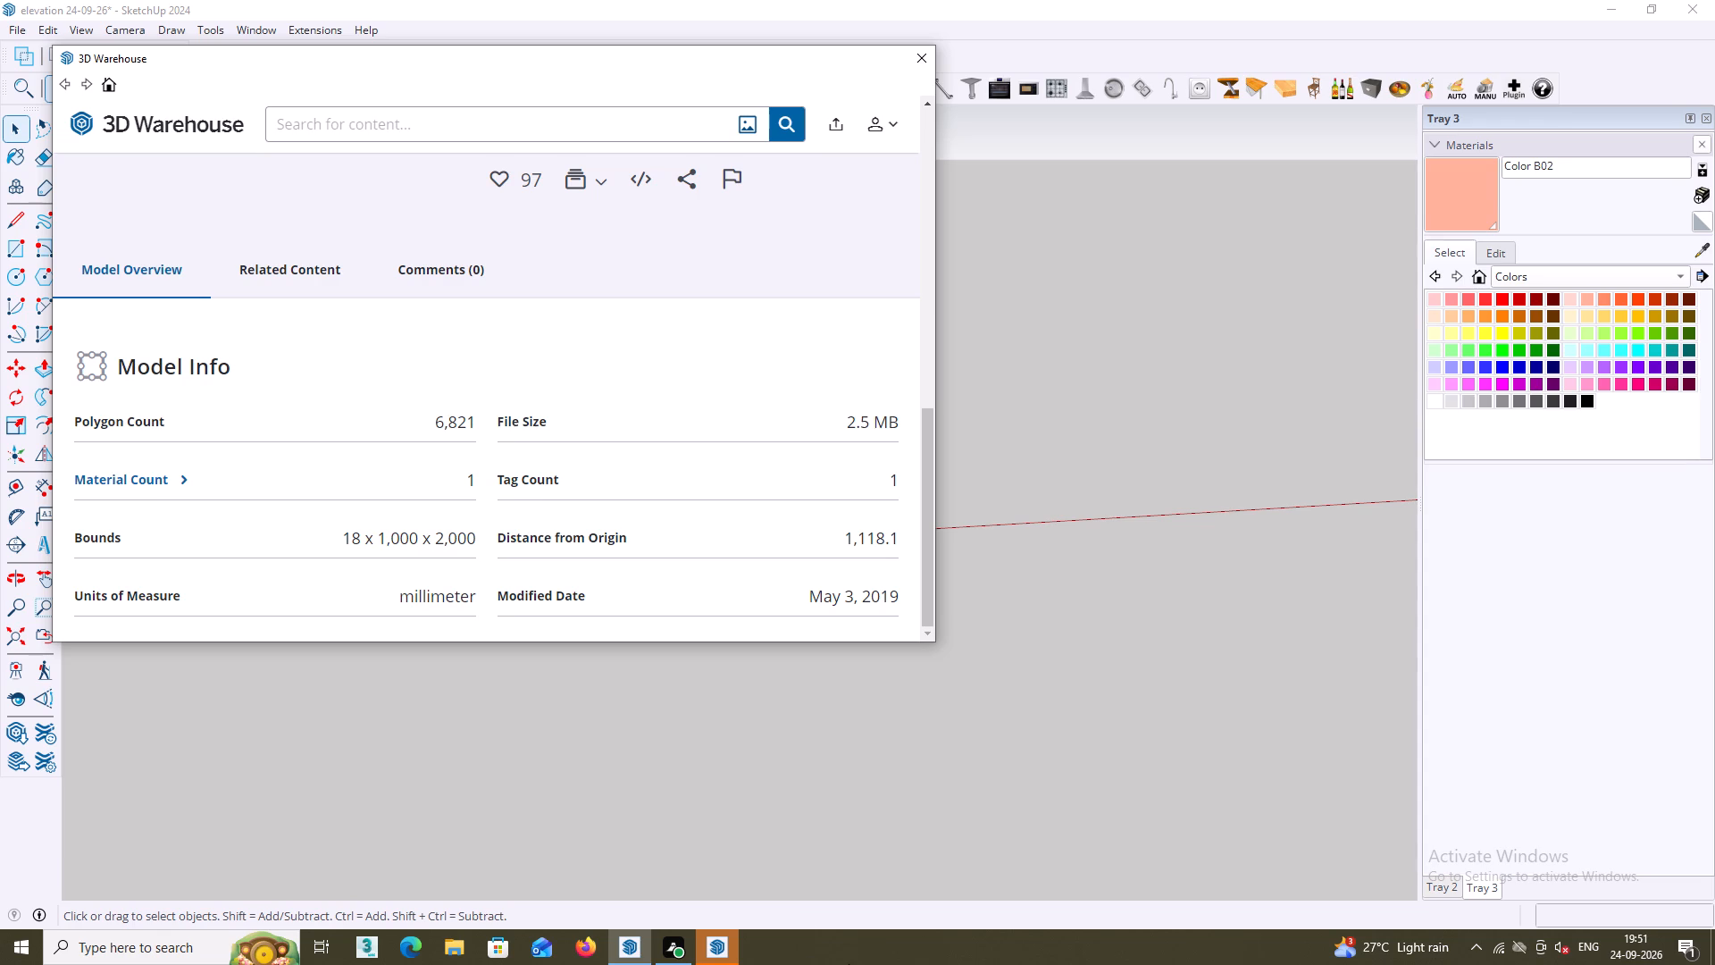
pyautogui.scroll(9, 753, 611)
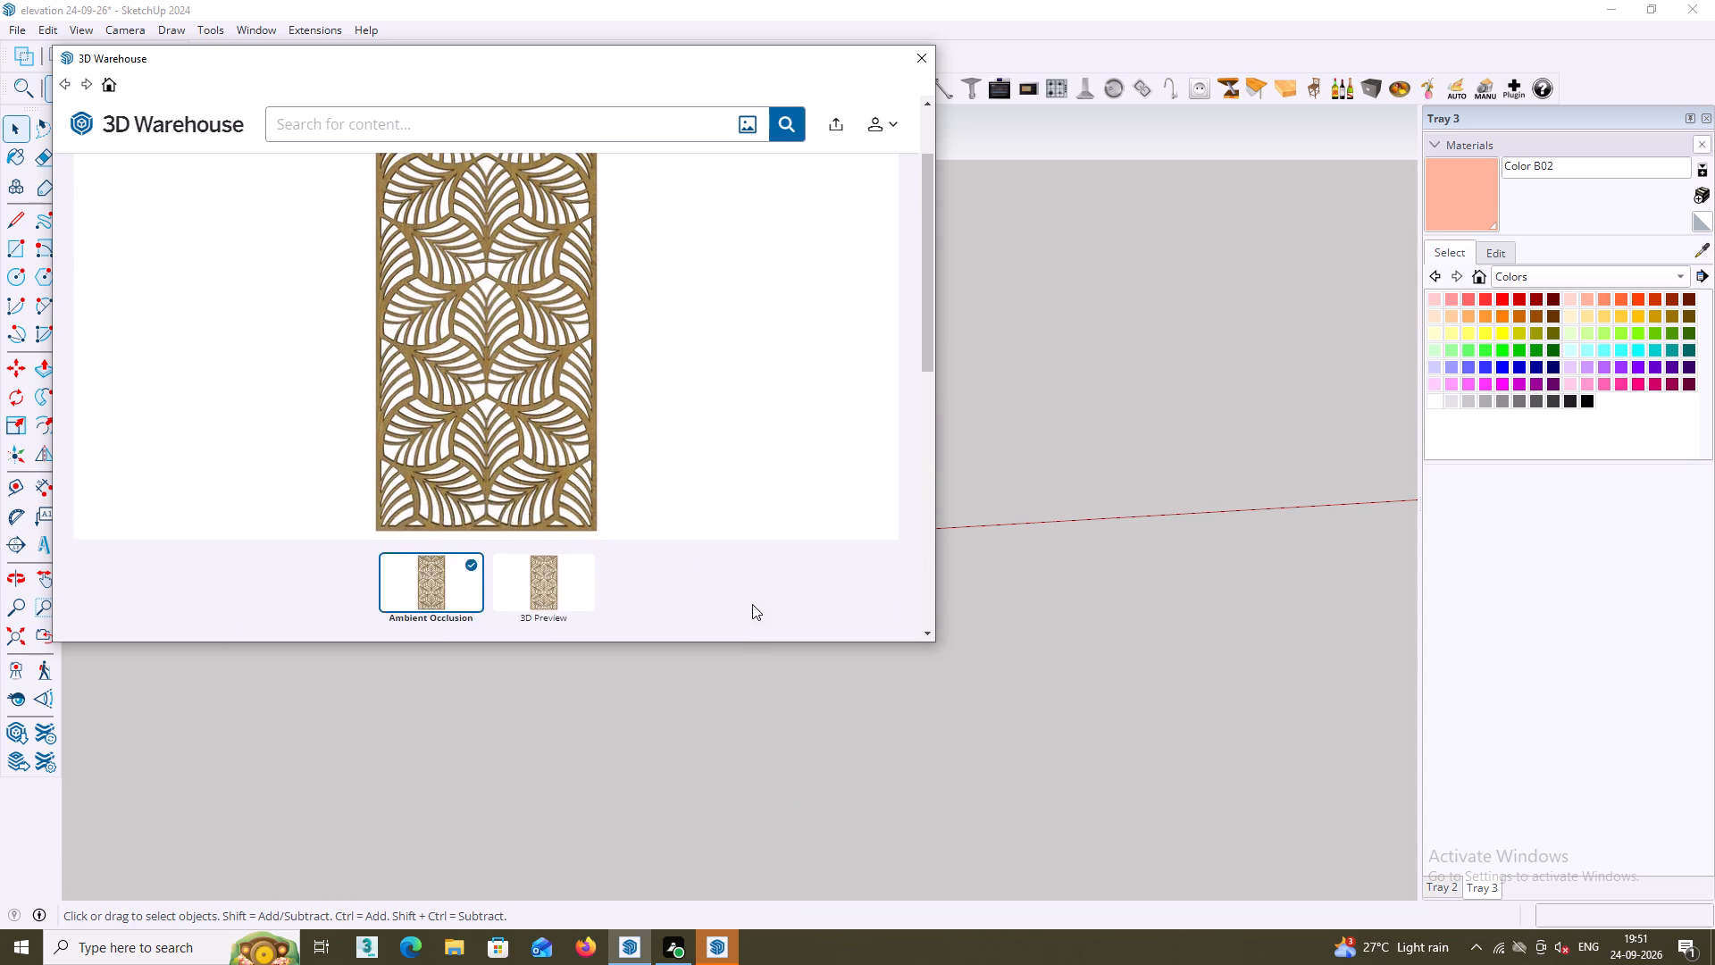
pyautogui.scroll(1, 751, 627)
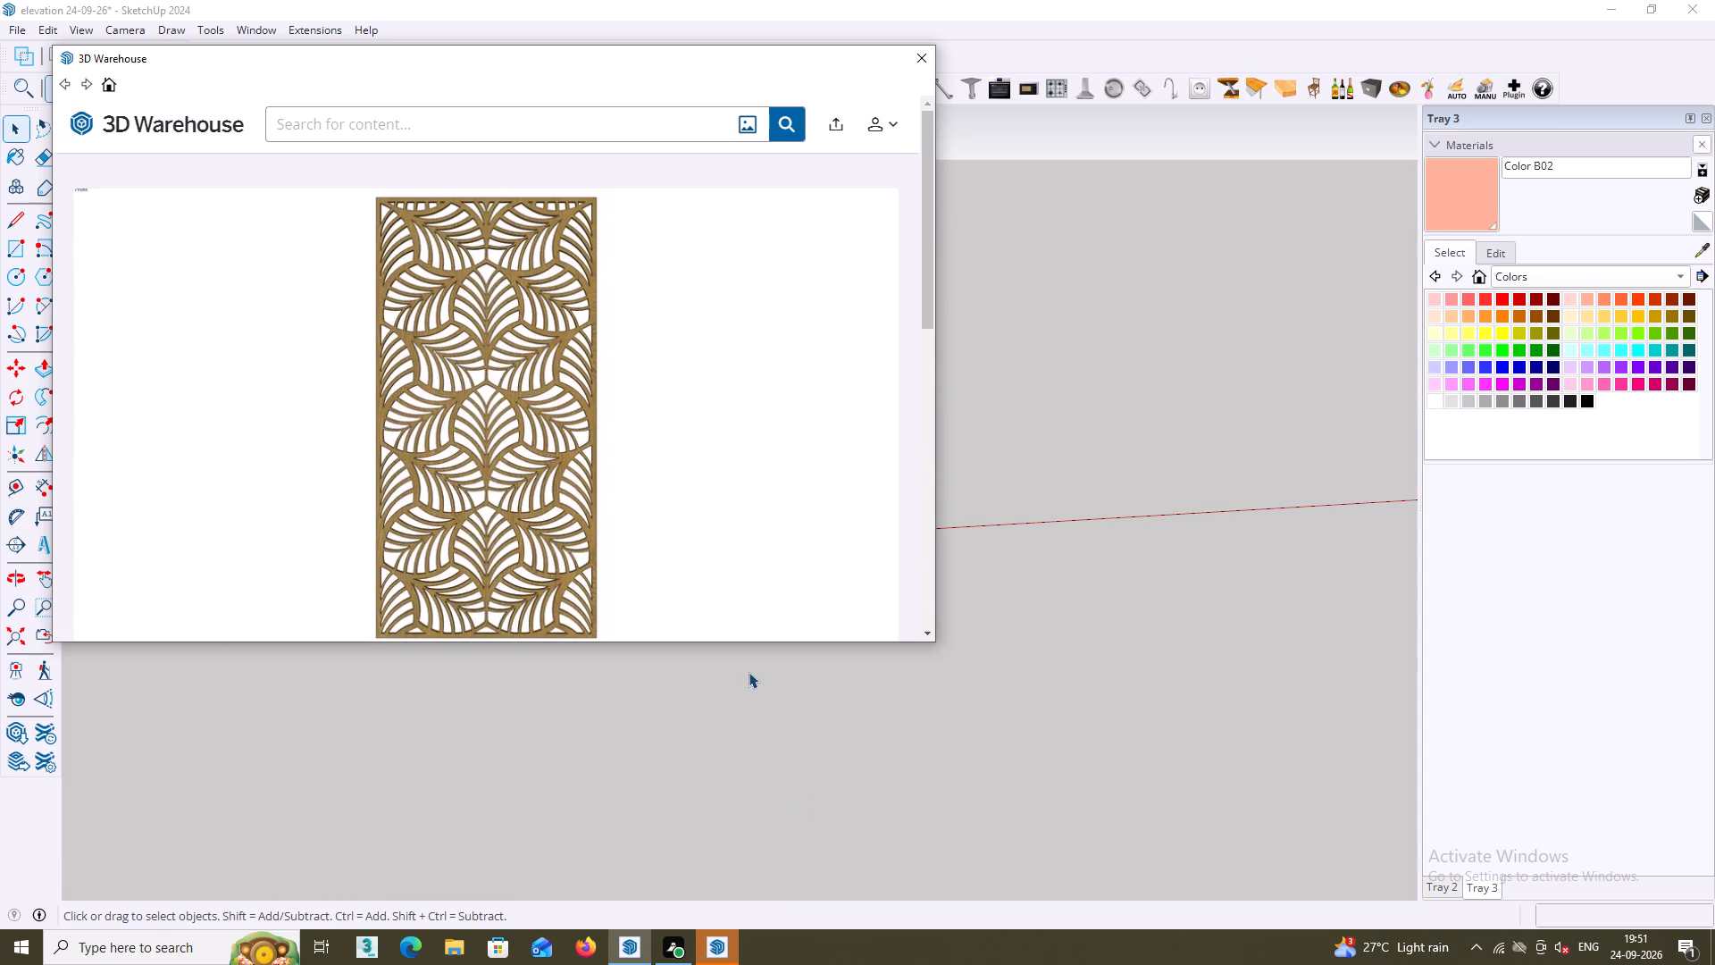
pyautogui.scroll(3, 709, 600)
pyautogui.scroll(-5, 715, 590)
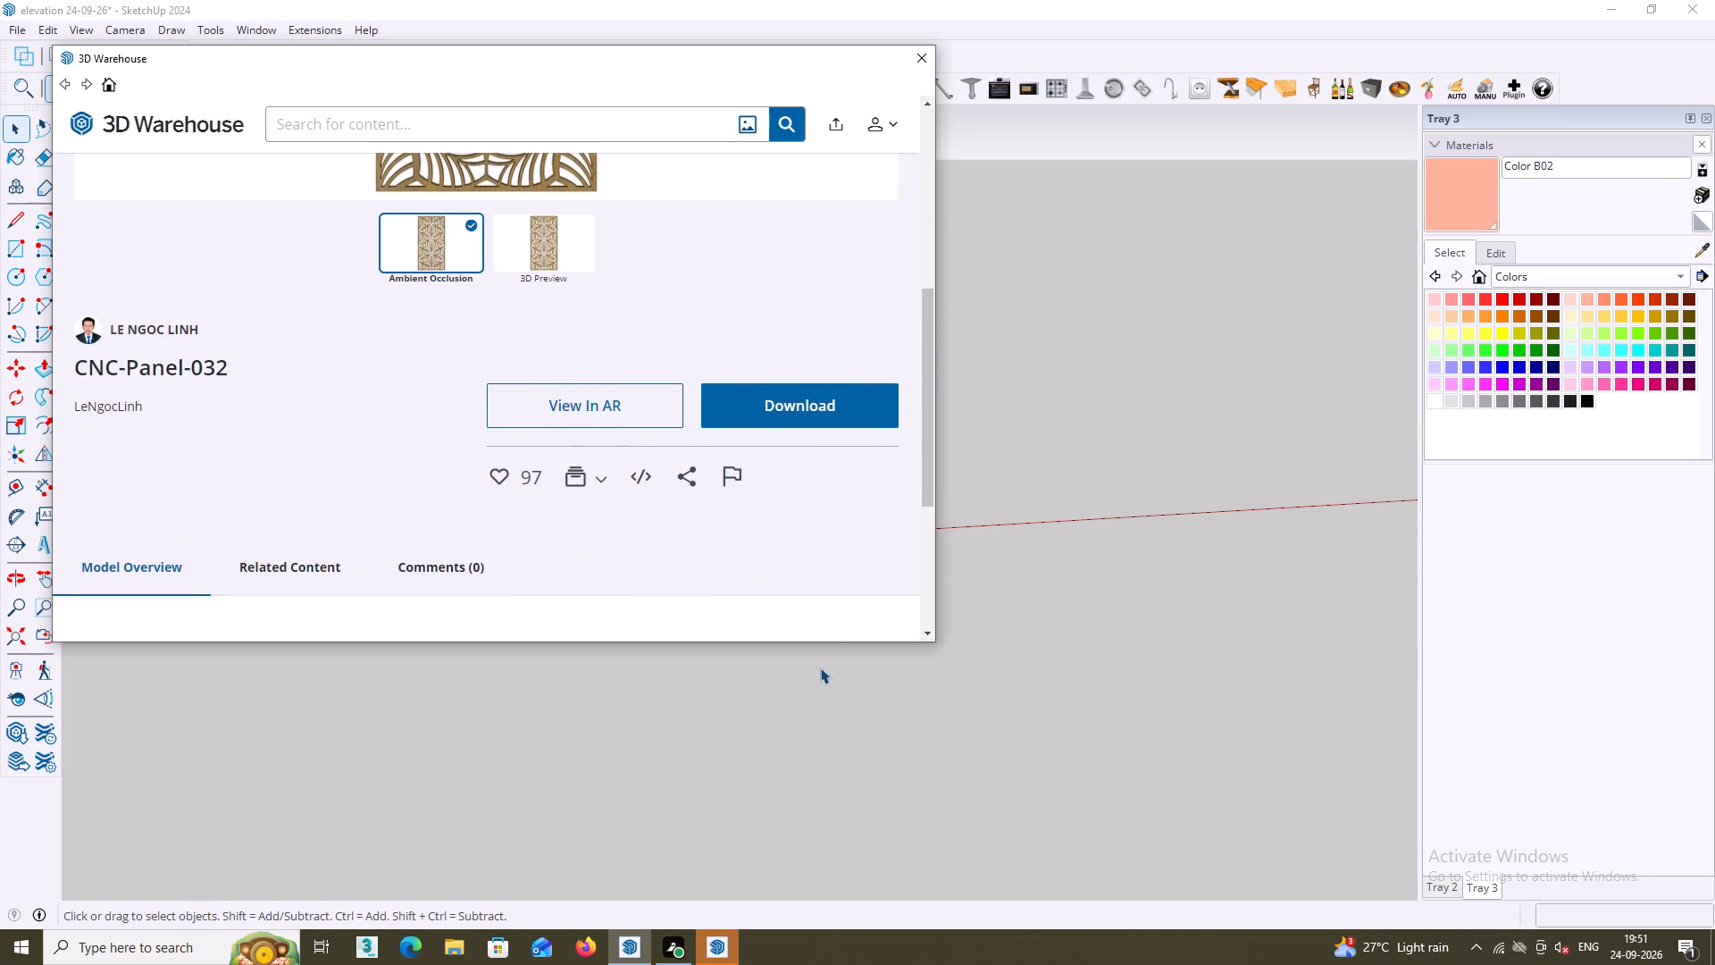
pyautogui.scroll(-4, 820, 650)
pyautogui.scroll(3, 728, 411)
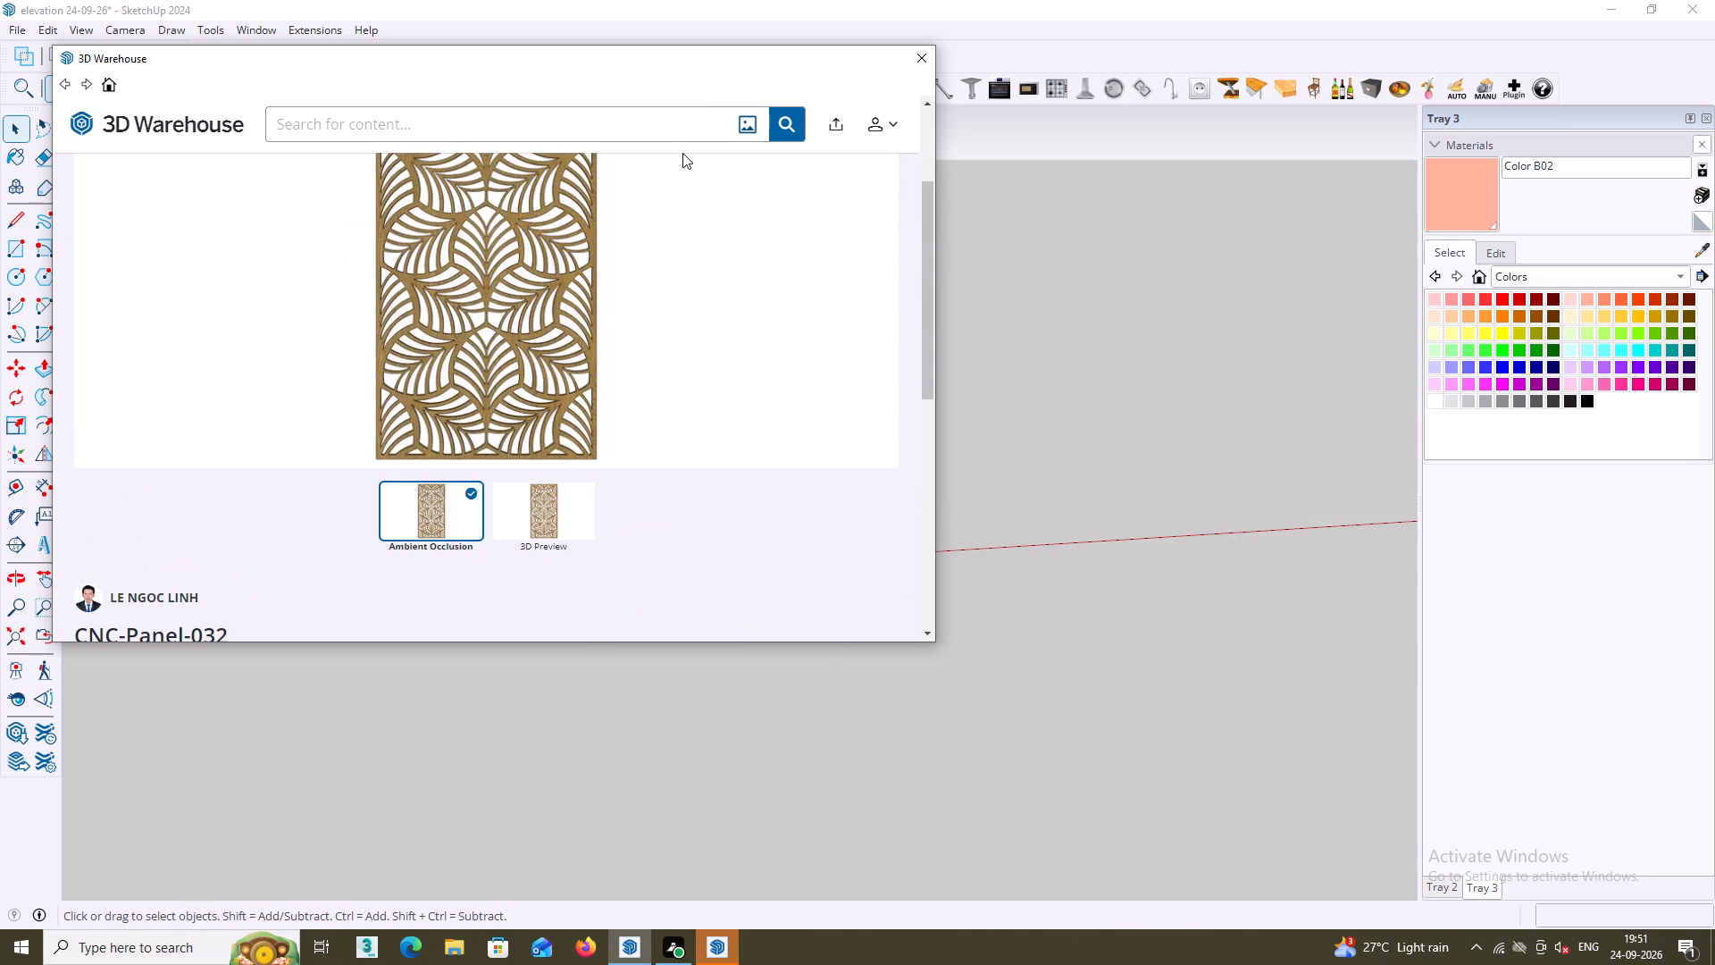
# Search the 3D Warehouse models for GATE.
pyautogui.click(675, 117)
pyautogui.write('GATE')
pyautogui.doubleClick(778, 131)
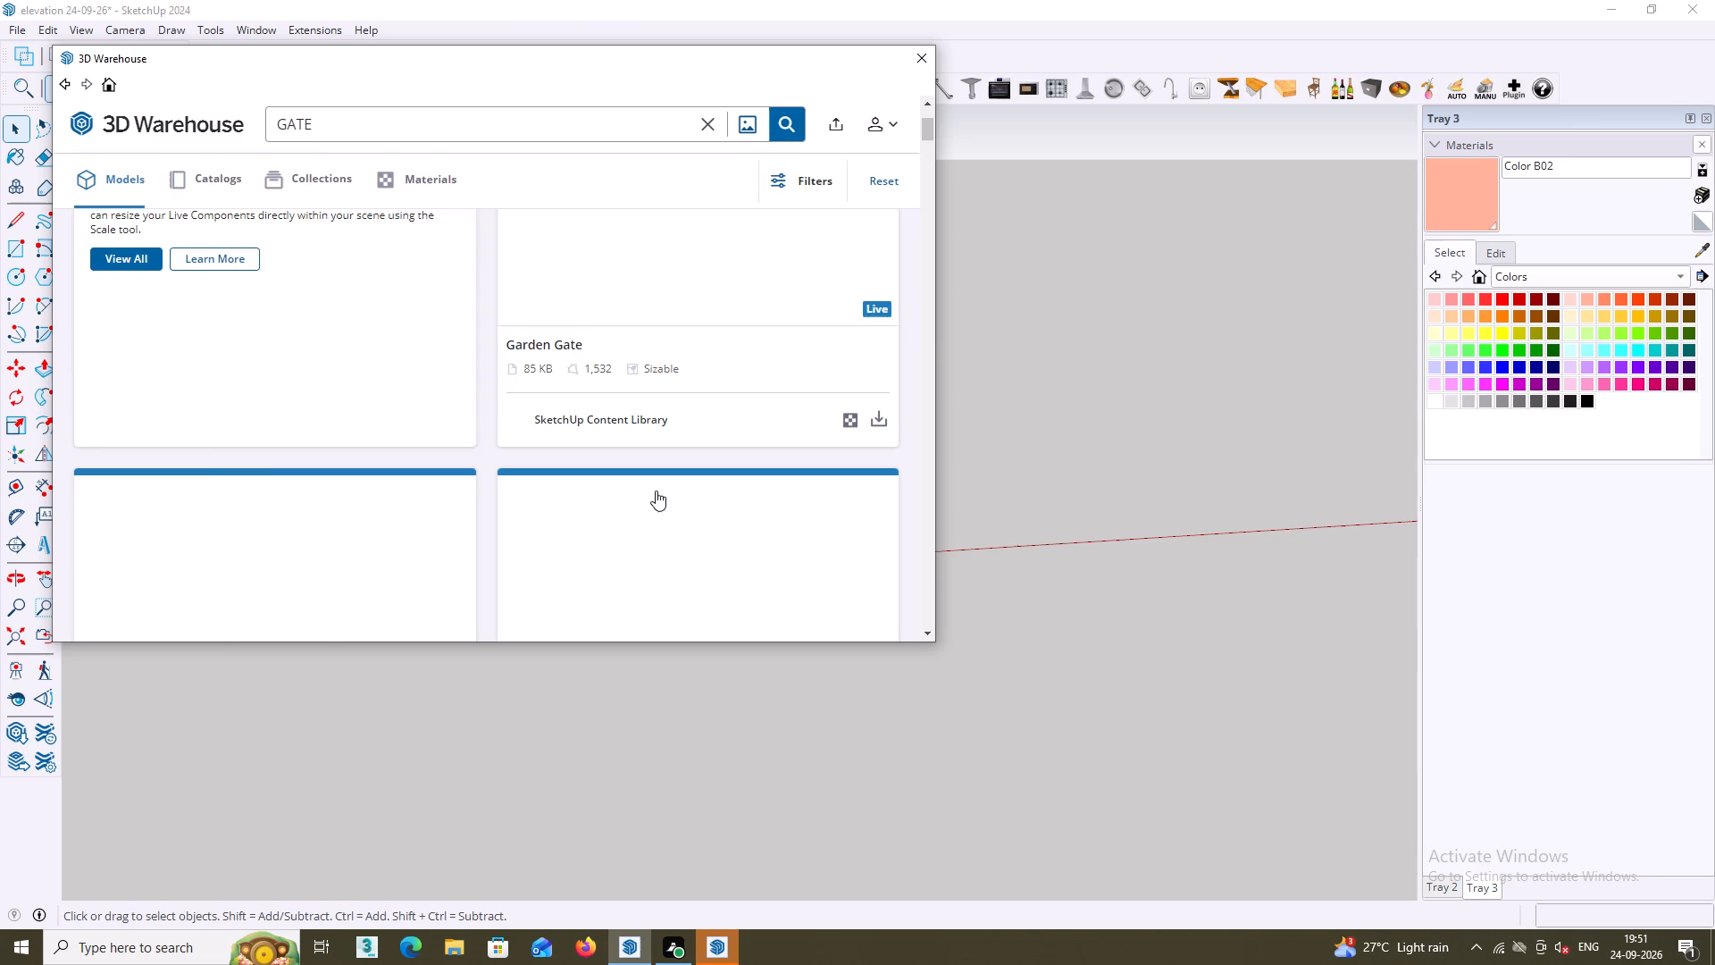
# Browse the GATE search results and compare the gate models for a suitable entrance gate design.
pyautogui.scroll(-3, 429, 487)
pyautogui.scroll(5, 430, 509)
pyautogui.scroll(-2, 429, 511)
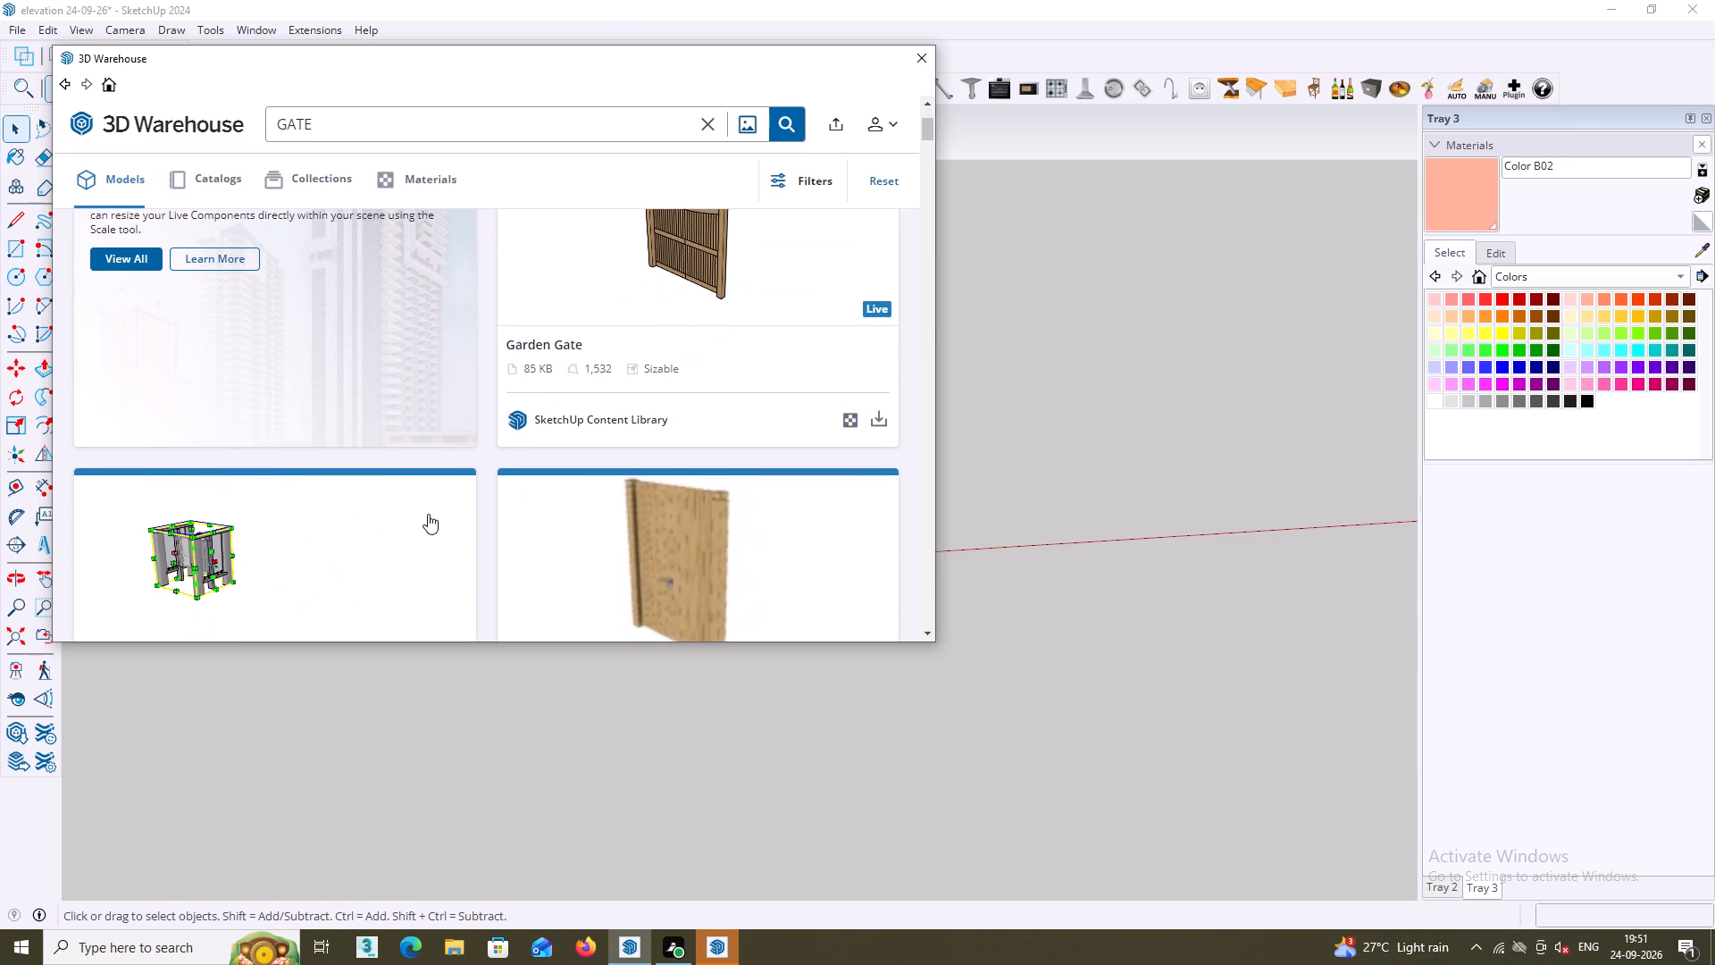
pyautogui.scroll(-7, 428, 514)
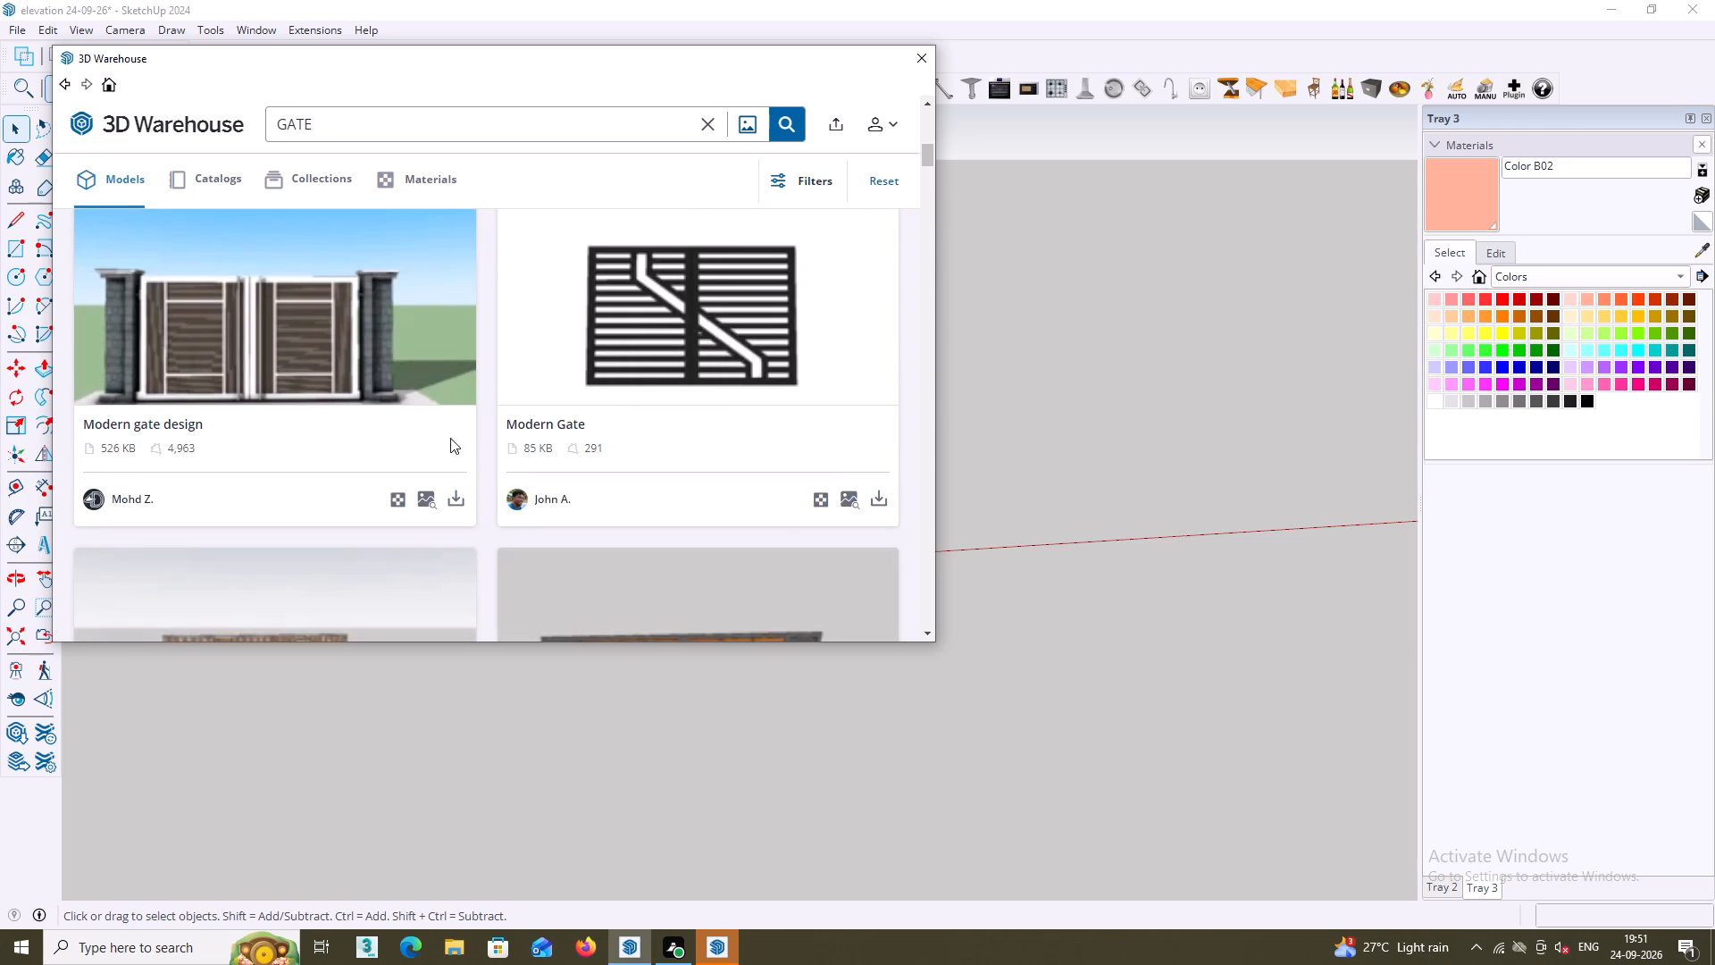
pyautogui.scroll(-3, 403, 375)
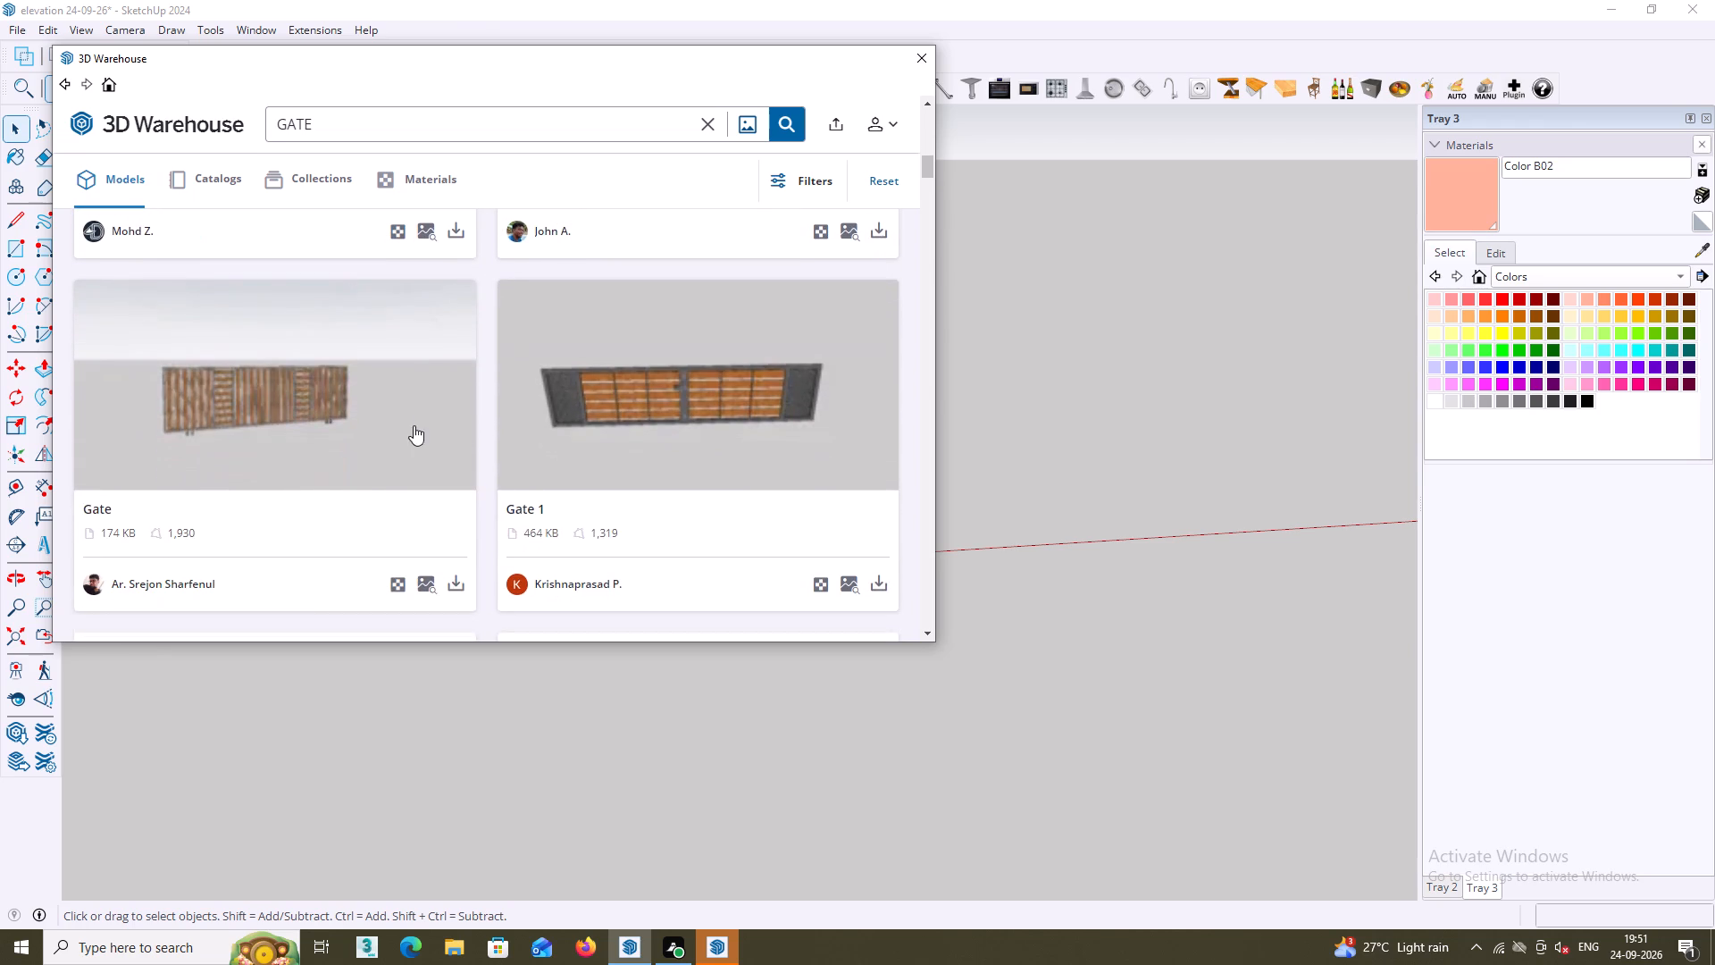
pyautogui.scroll(-4, 633, 407)
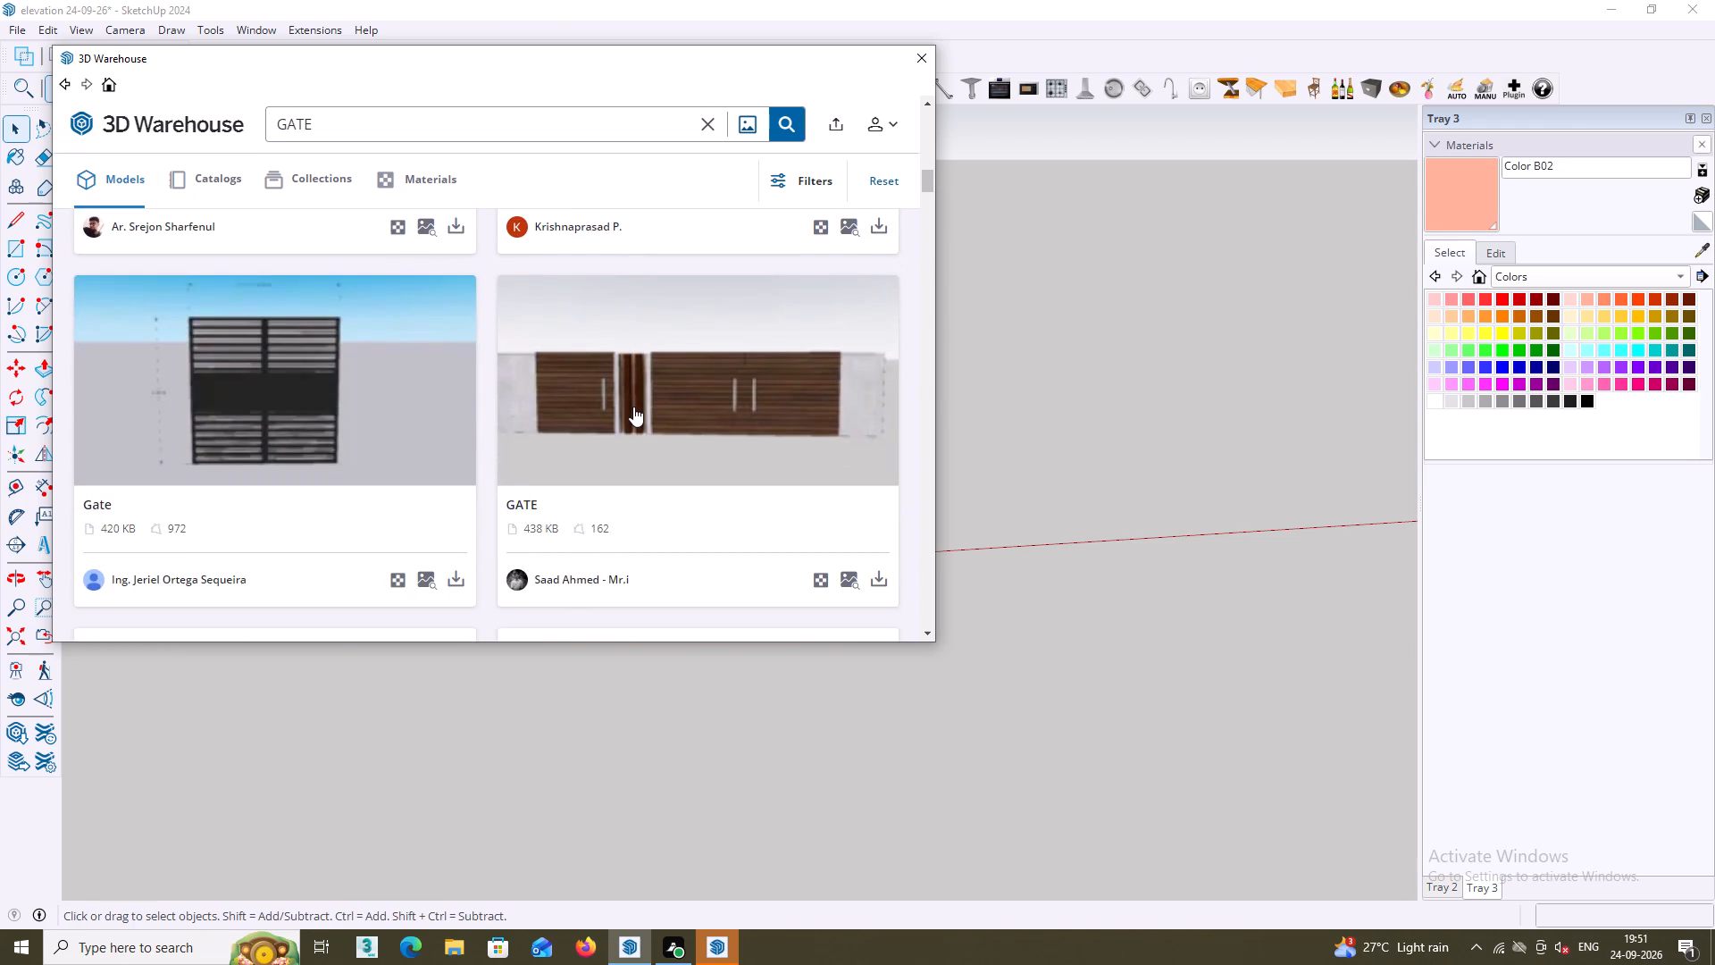
pyautogui.scroll(4, 633, 403)
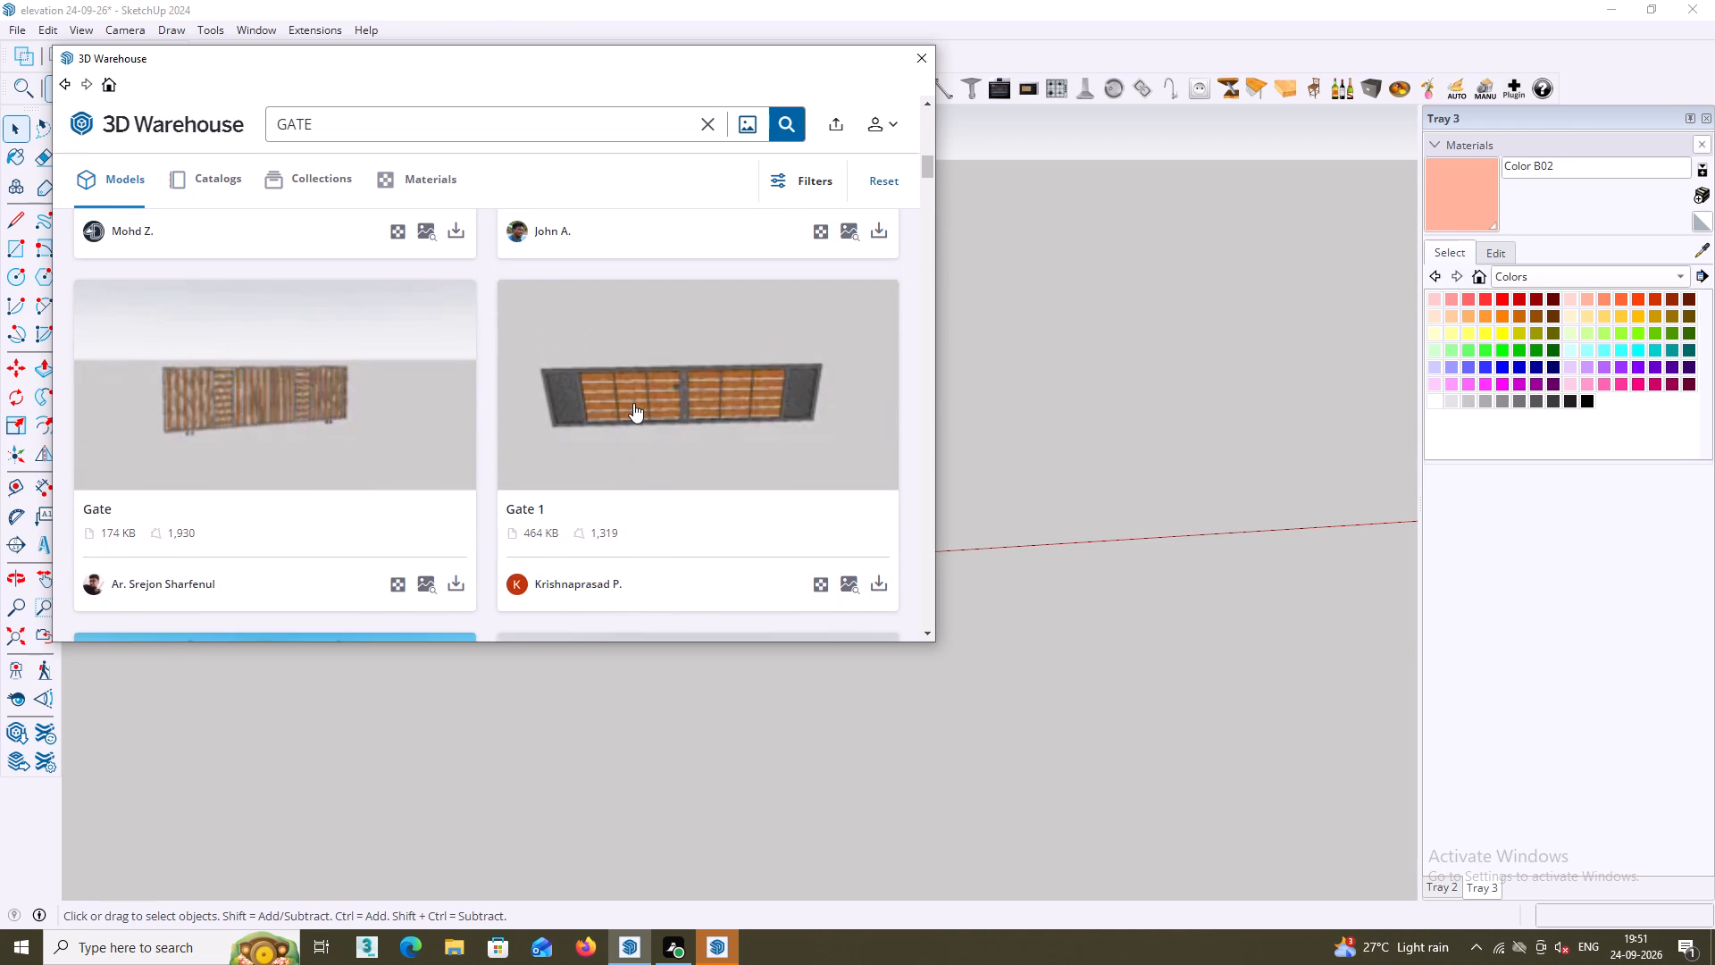
# Open the Gate 1 model page and load that model directly into the elevation model.
pyautogui.moveTo(633, 403); pyautogui.dragTo(653, 339, button='middle')
pyautogui.scroll(-1, 657, 422)
pyautogui.moveTo(657, 428); pyautogui.dragTo(665, 392, button='middle')
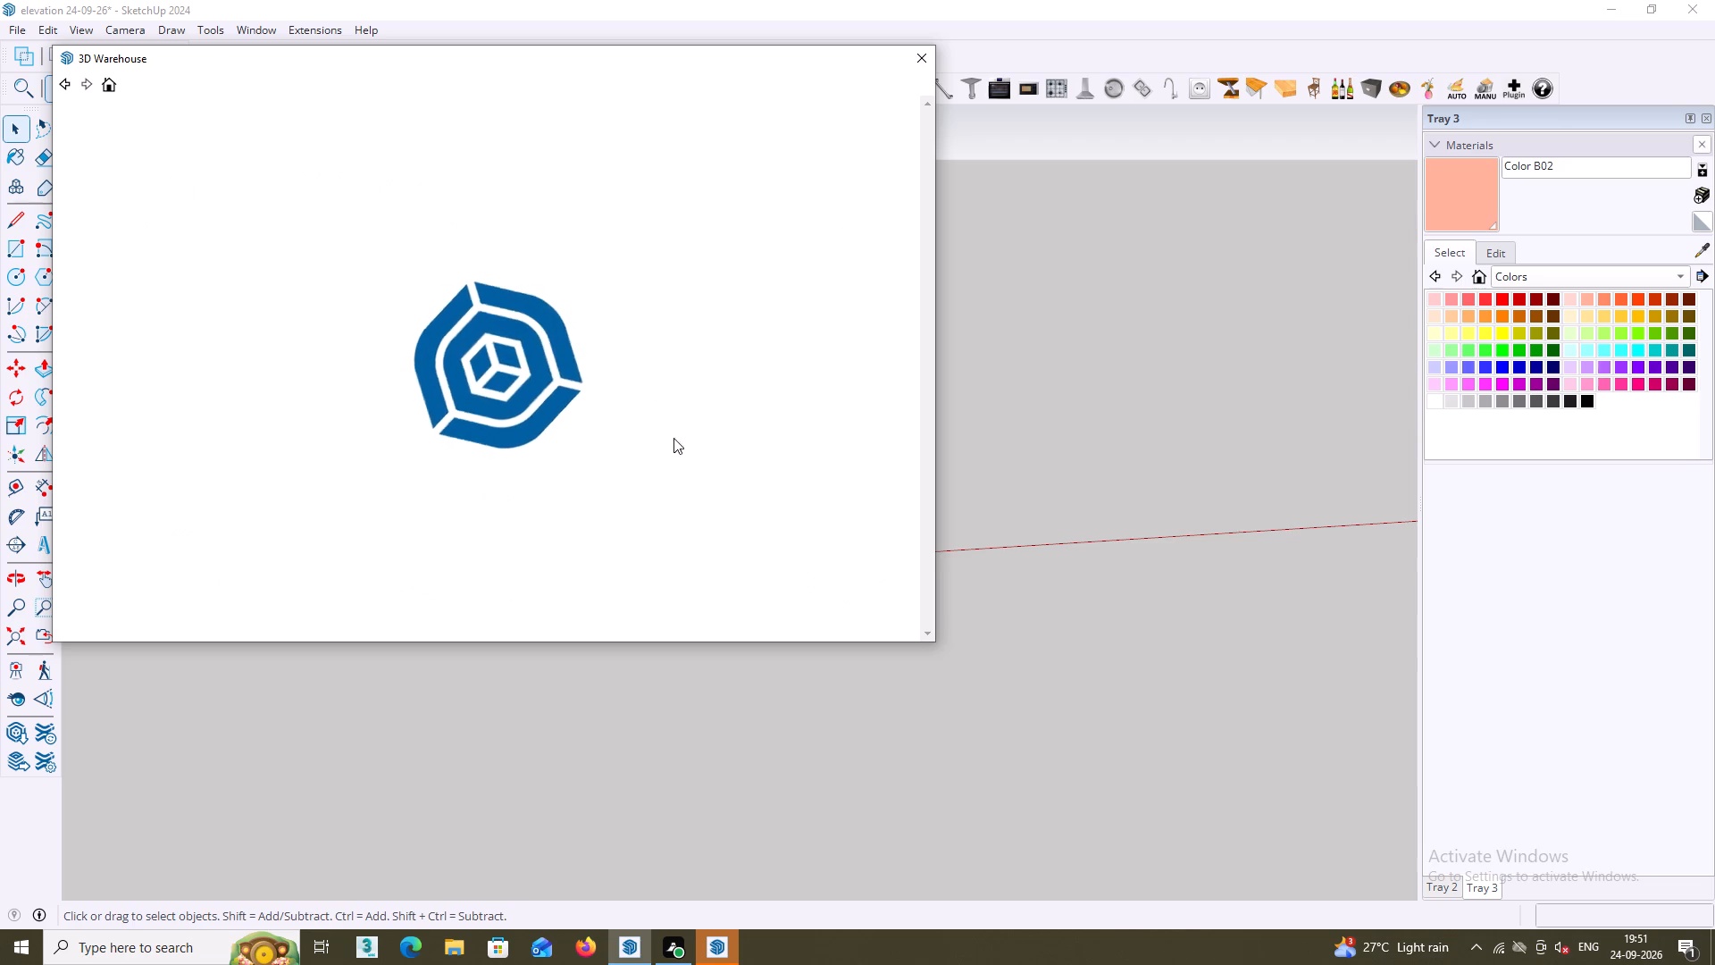
pyautogui.scroll(-2, 697, 495)
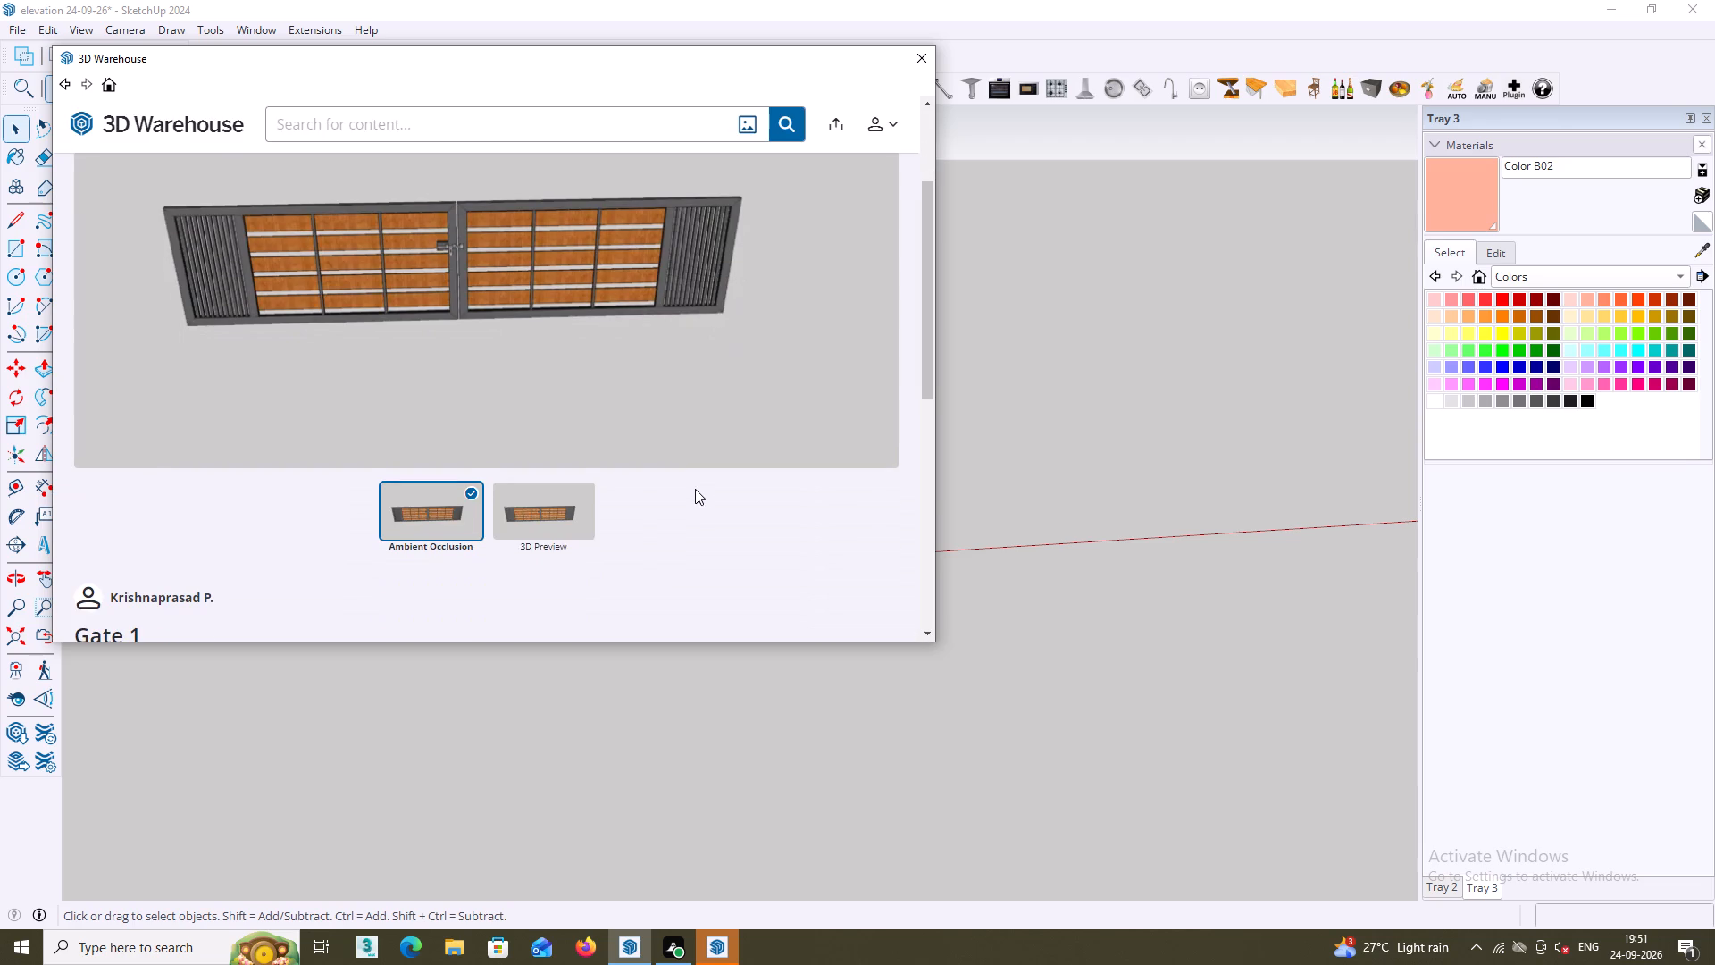
pyautogui.moveTo(680, 487); pyautogui.dragTo(673, 432, button='middle')
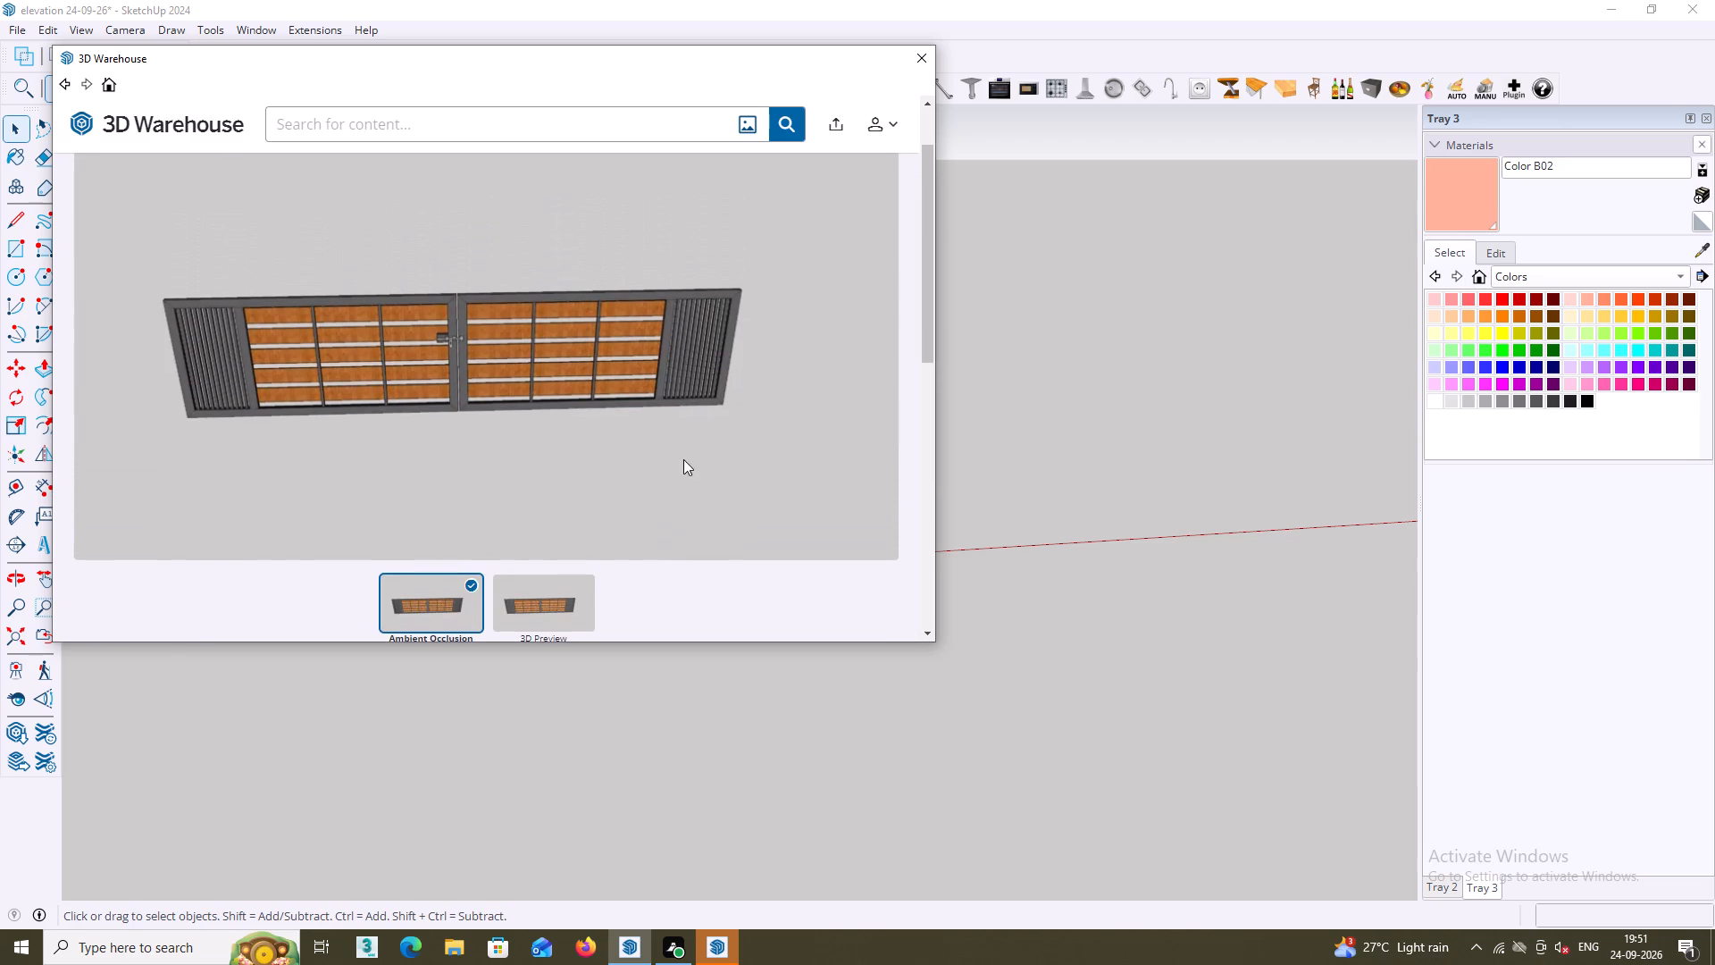
pyautogui.scroll(-4, 683, 459)
pyautogui.click(735, 420)
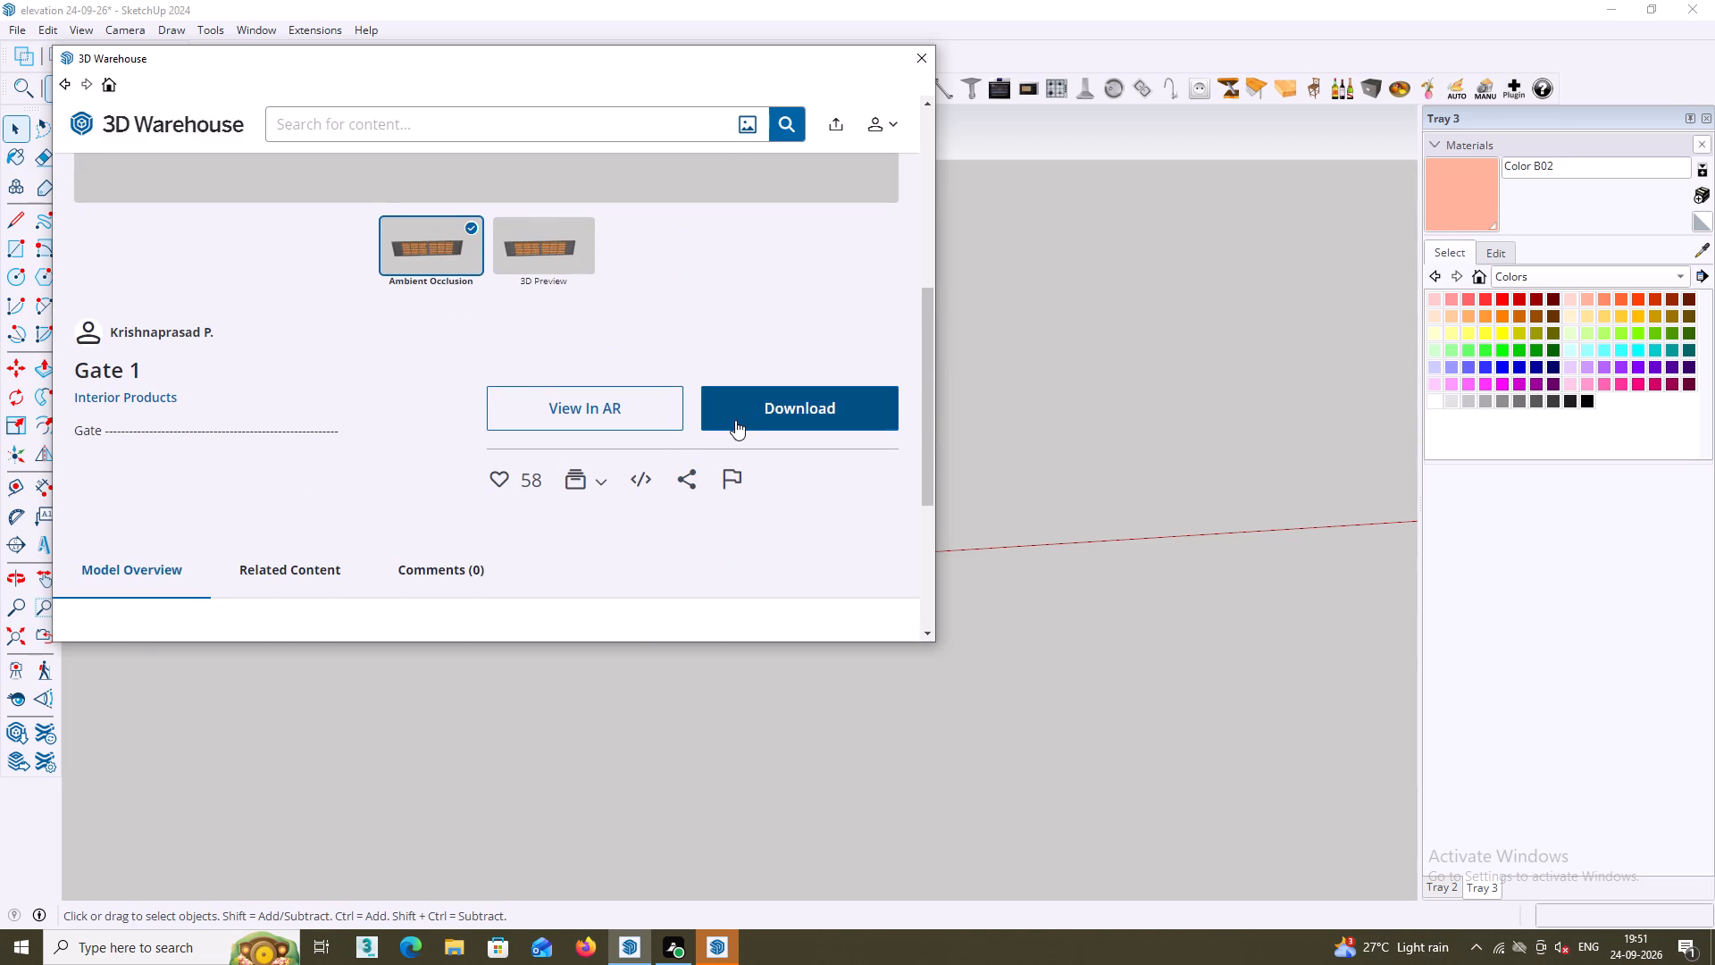
pyautogui.click(774, 402)
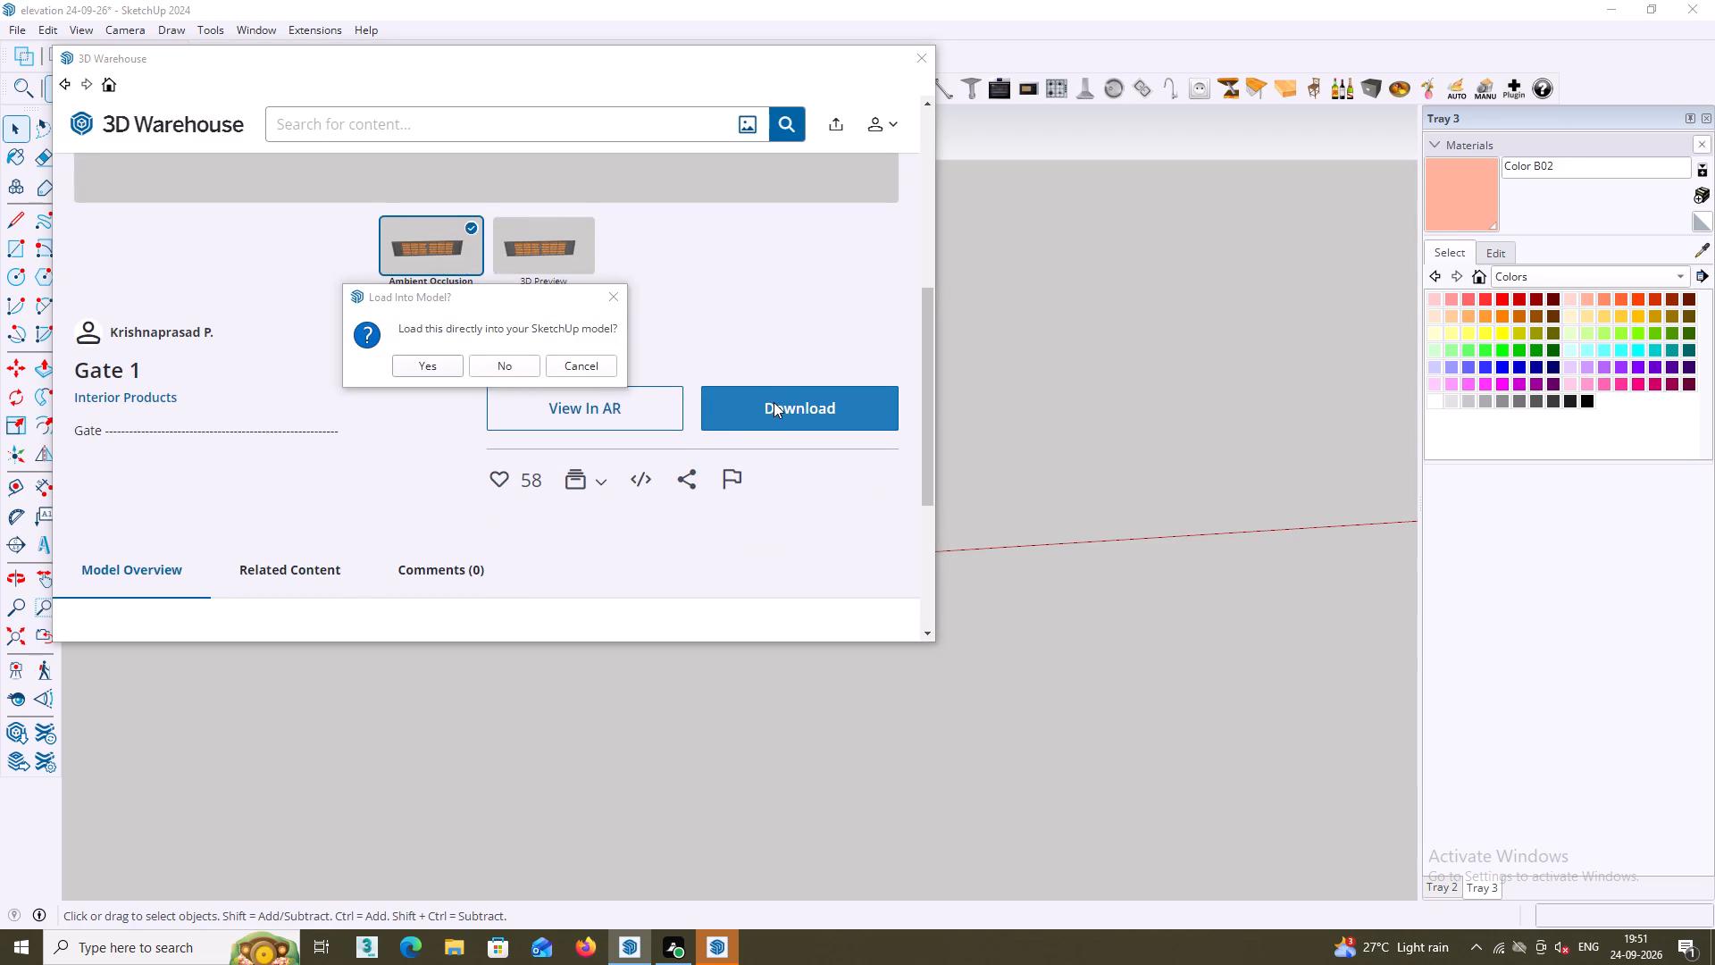
pyautogui.click(434, 367)
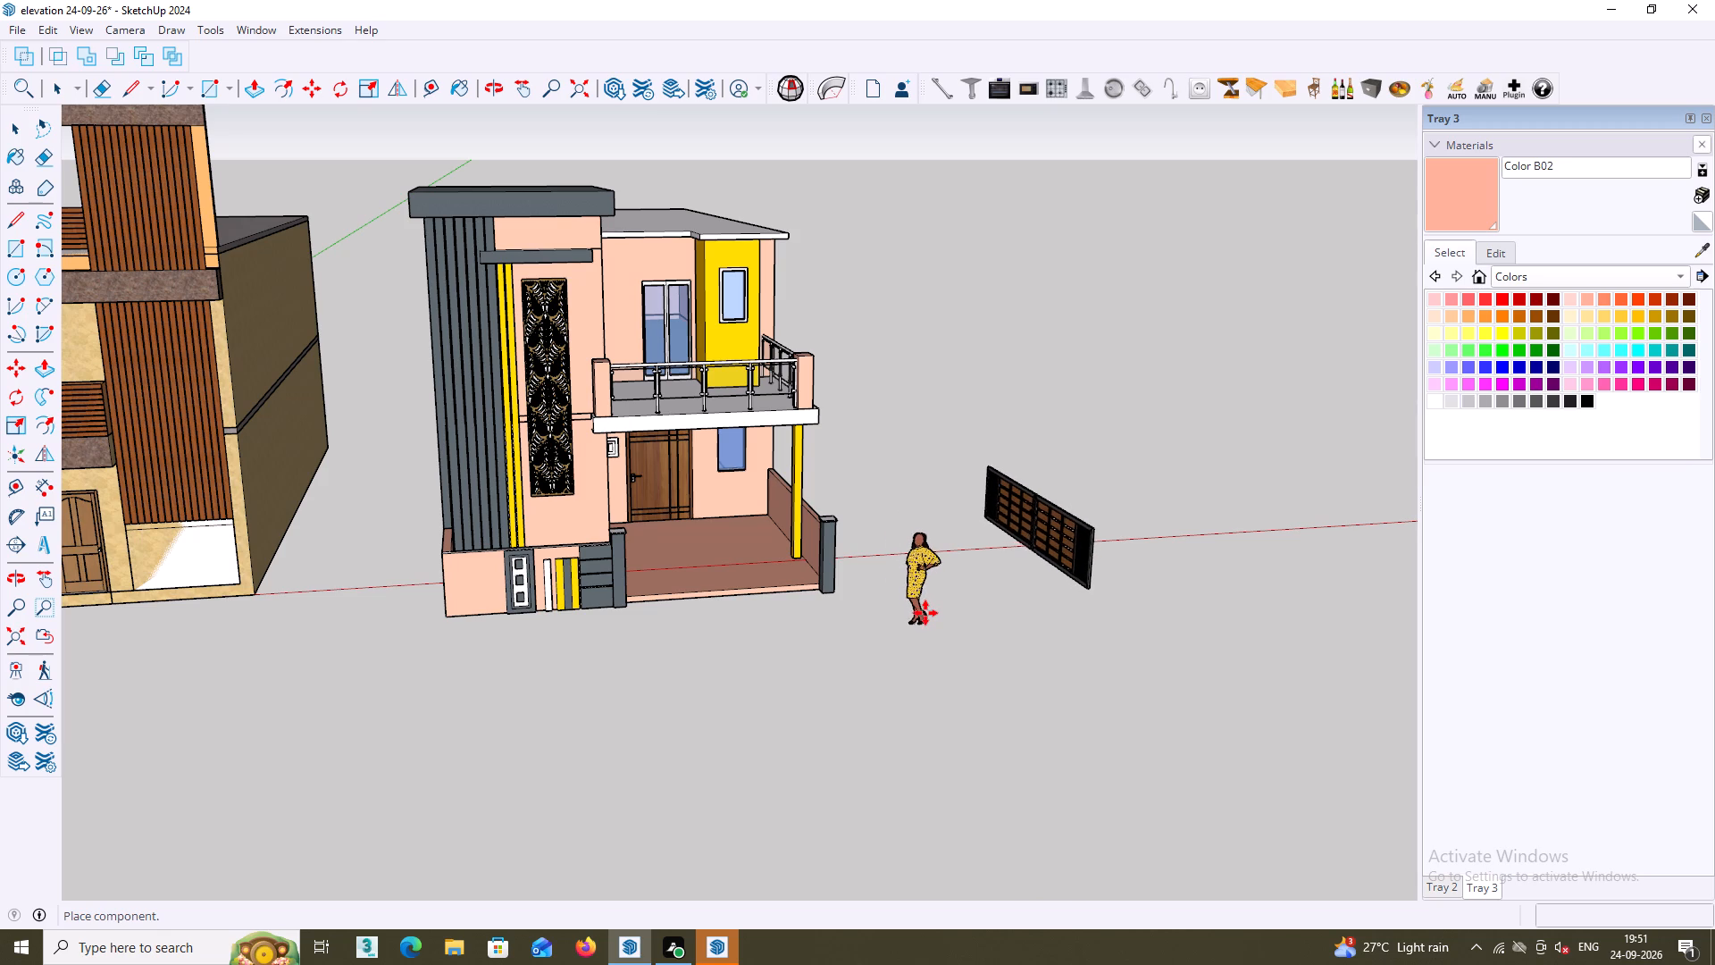
# Place the loaded Gate 1 component on the open ground beside the house's entrance.
pyautogui.scroll(7, 917, 609)
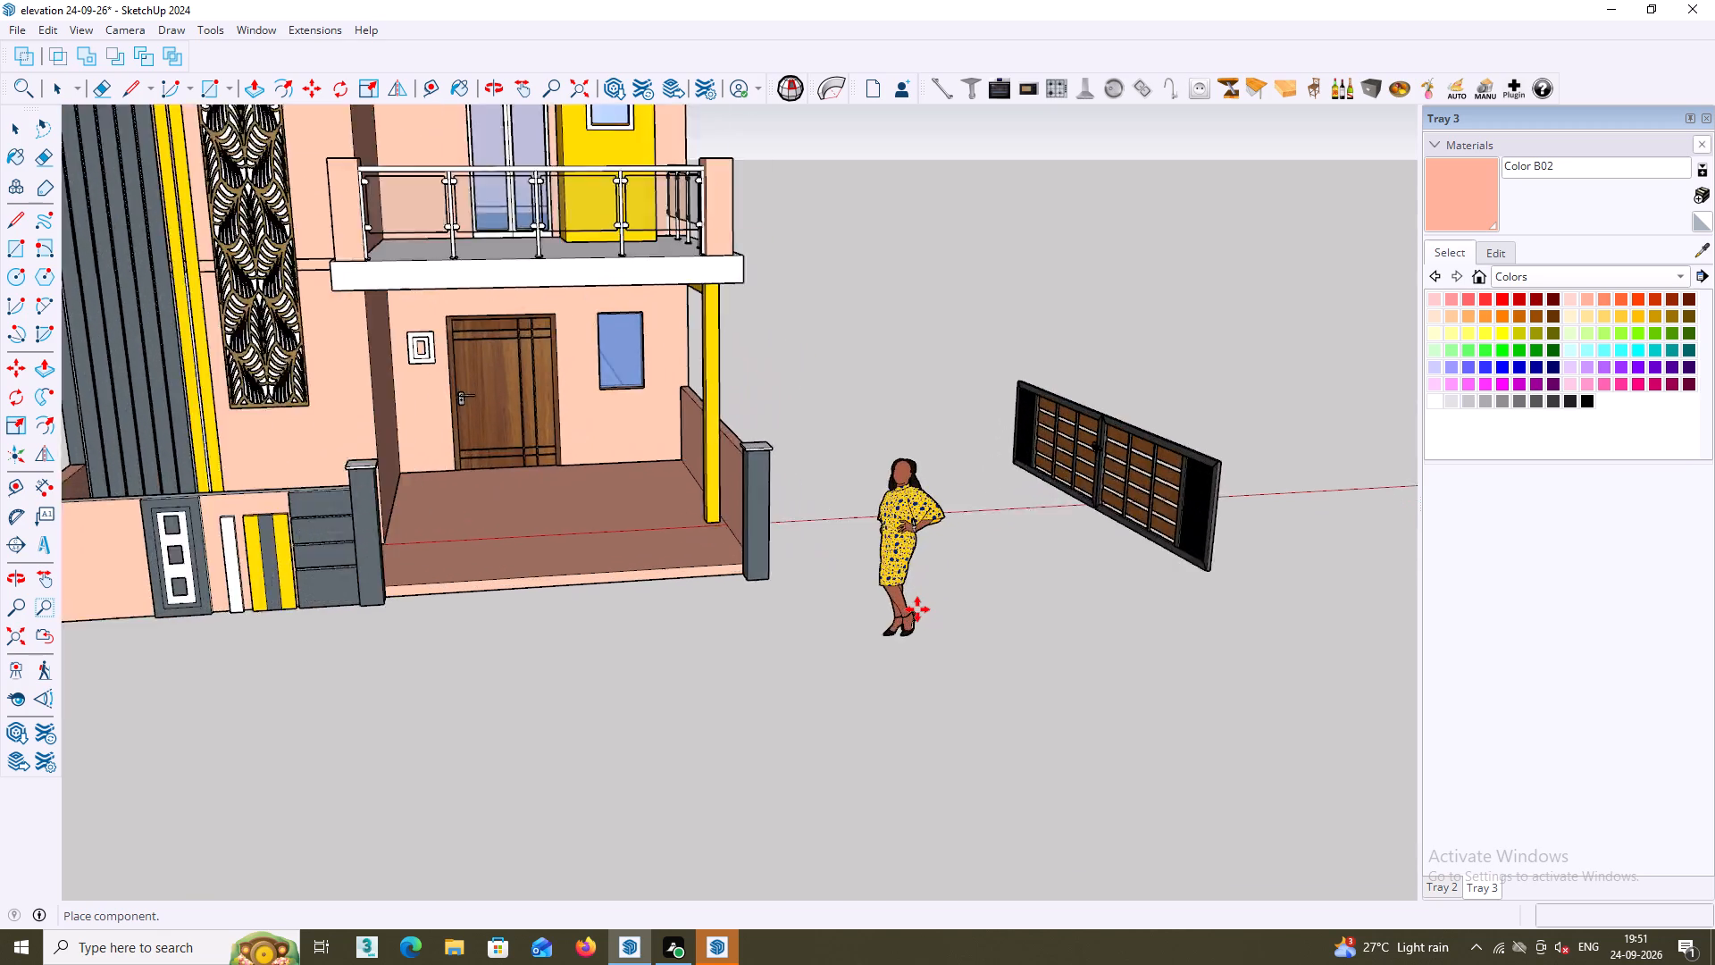
pyautogui.scroll(4, 917, 609)
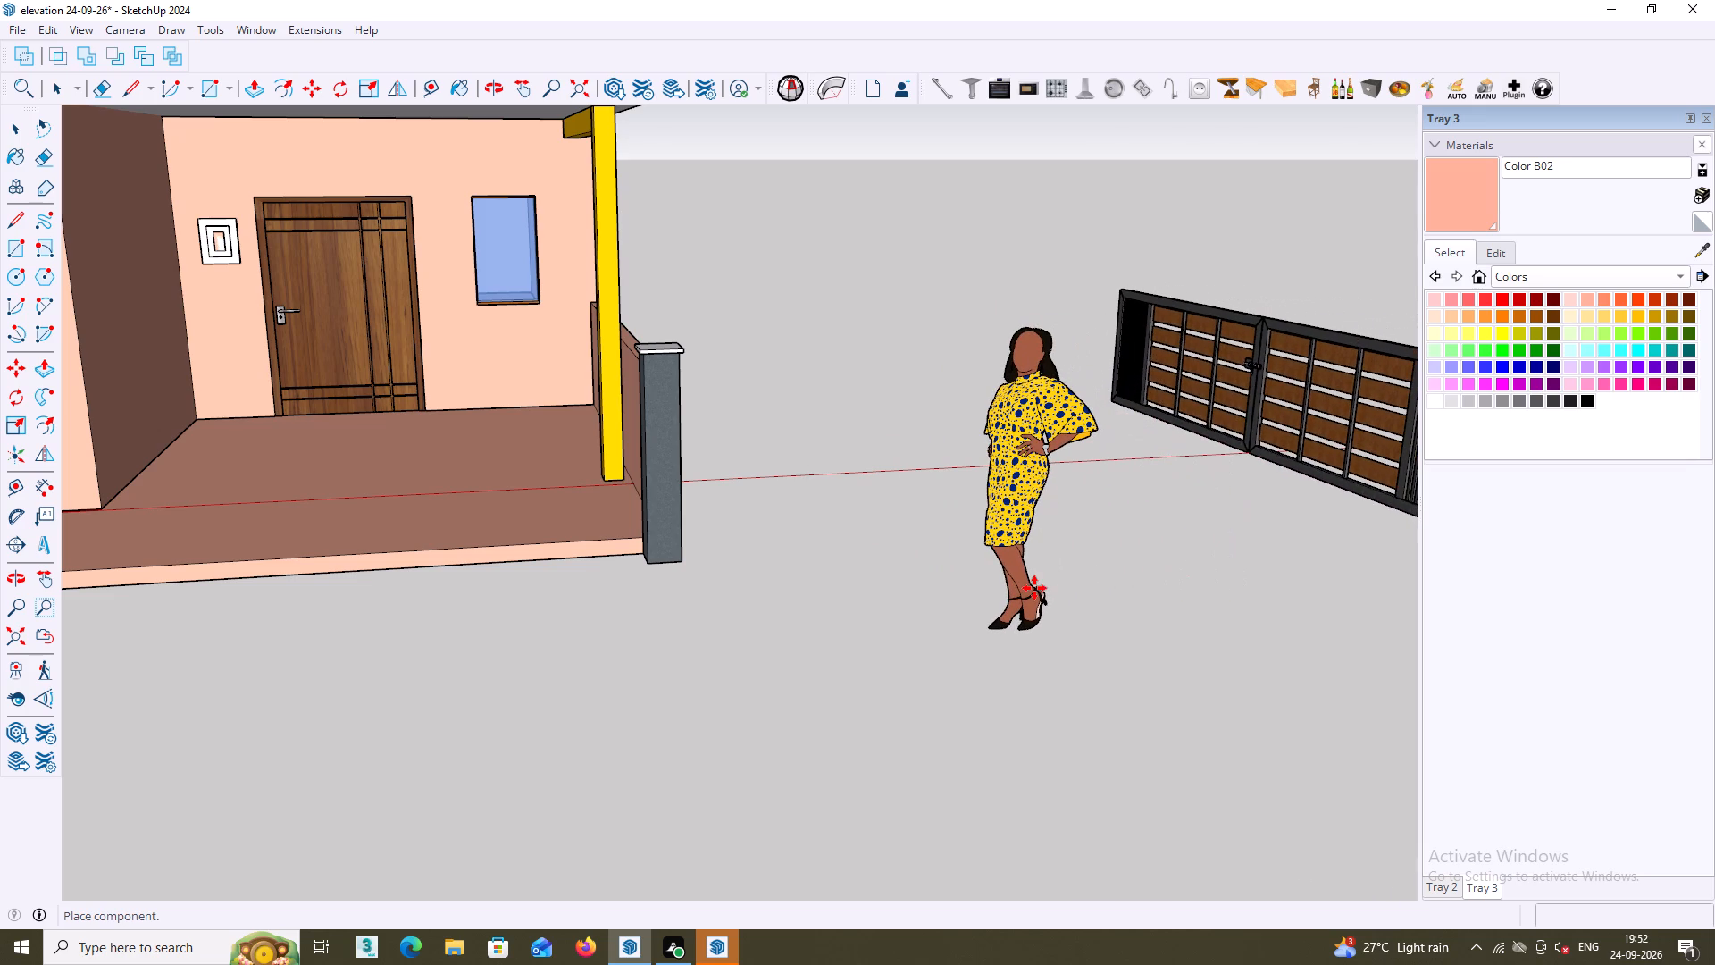
pyautogui.scroll(7, 1034, 588)
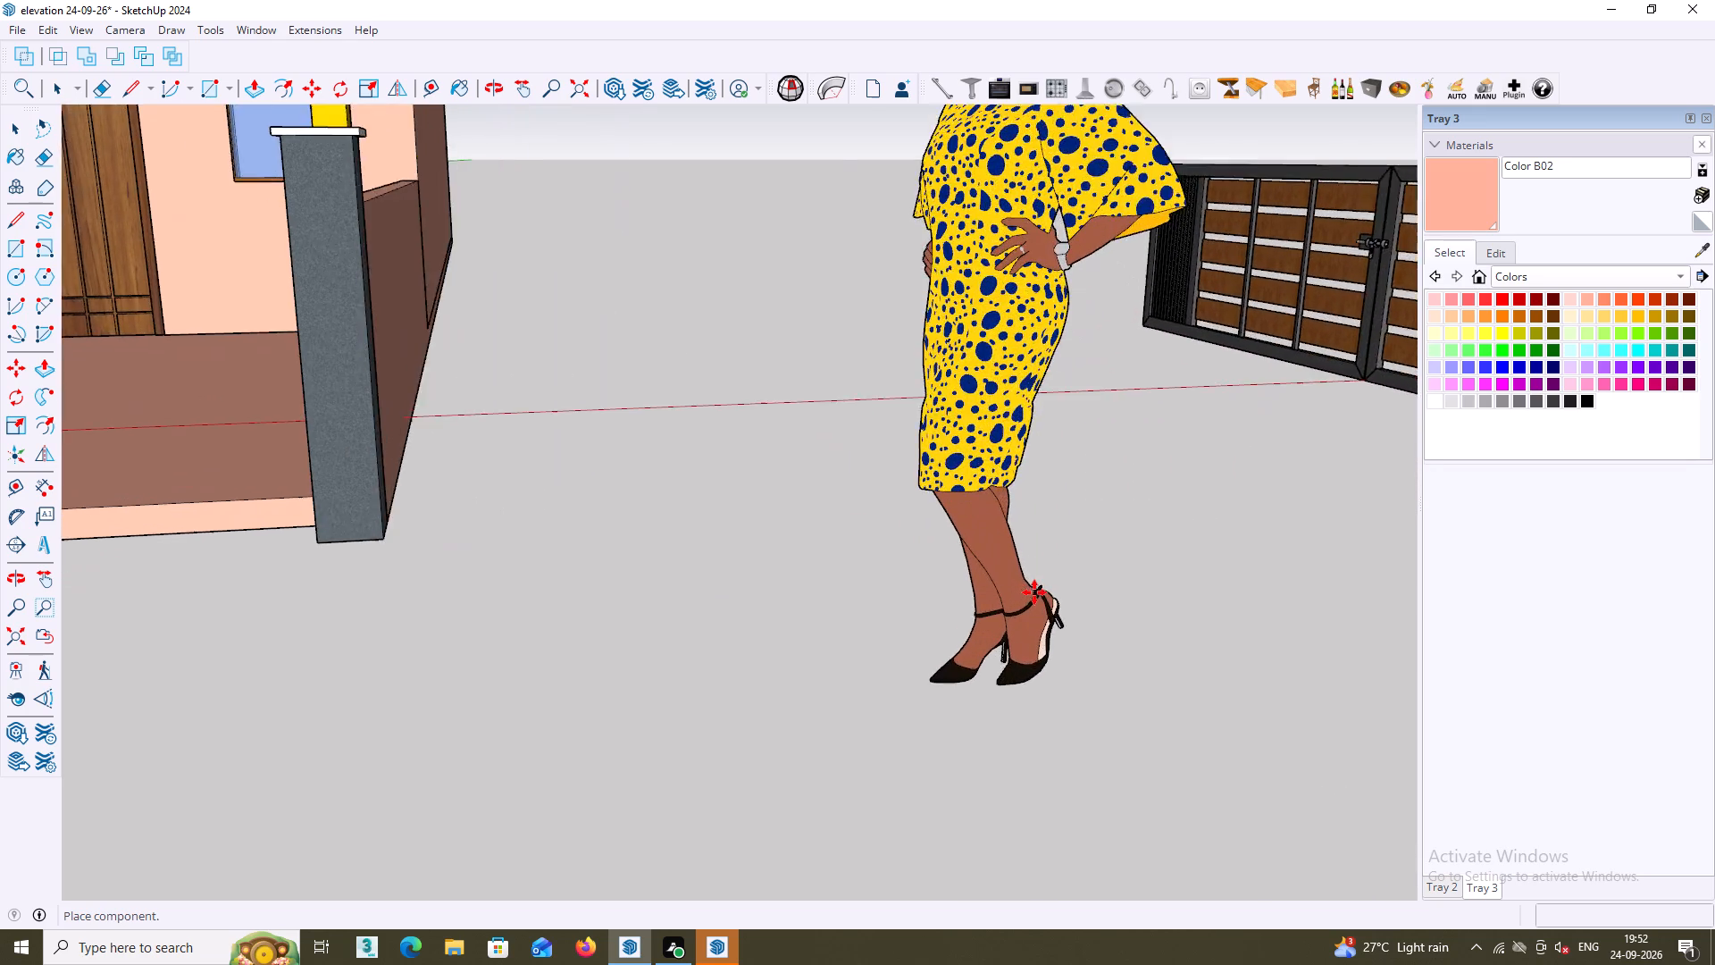
pyautogui.scroll(3, 1034, 592)
pyautogui.scroll(-6, 1057, 589)
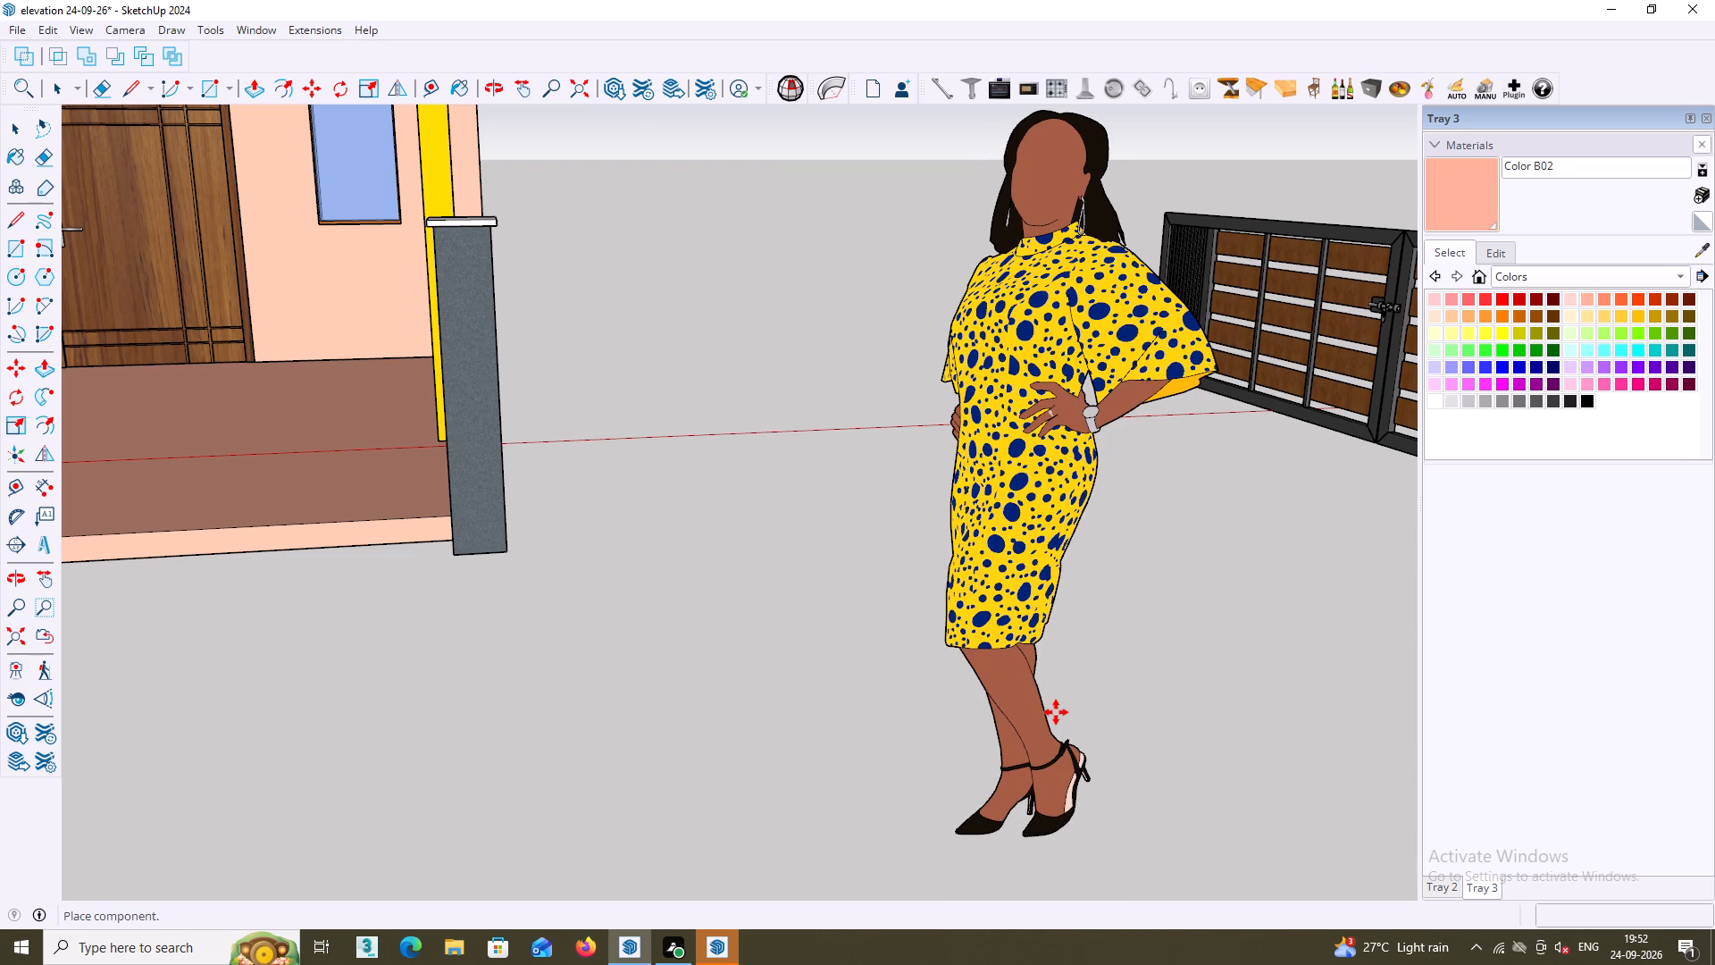
pyautogui.scroll(-11, 1061, 709)
pyautogui.moveTo(1065, 714); pyautogui.dragTo(864, 603, button='middle')
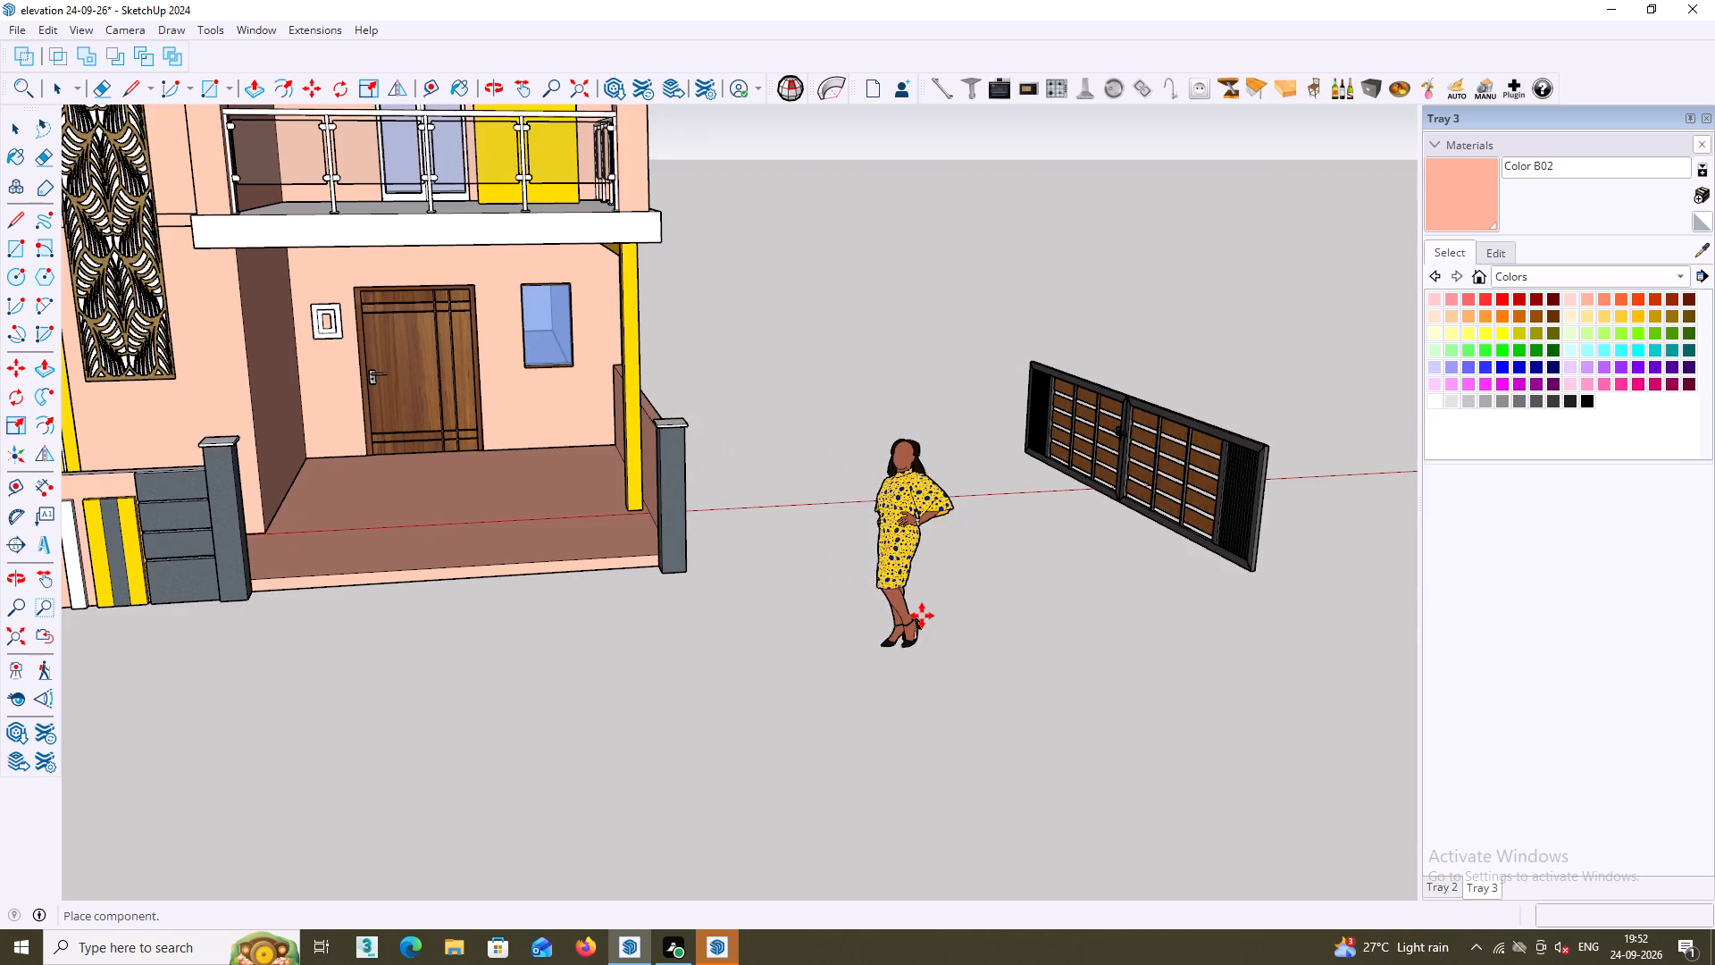
pyautogui.scroll(10, 922, 616)
pyautogui.moveTo(925, 617); pyautogui.dragTo(972, 659, button='middle')
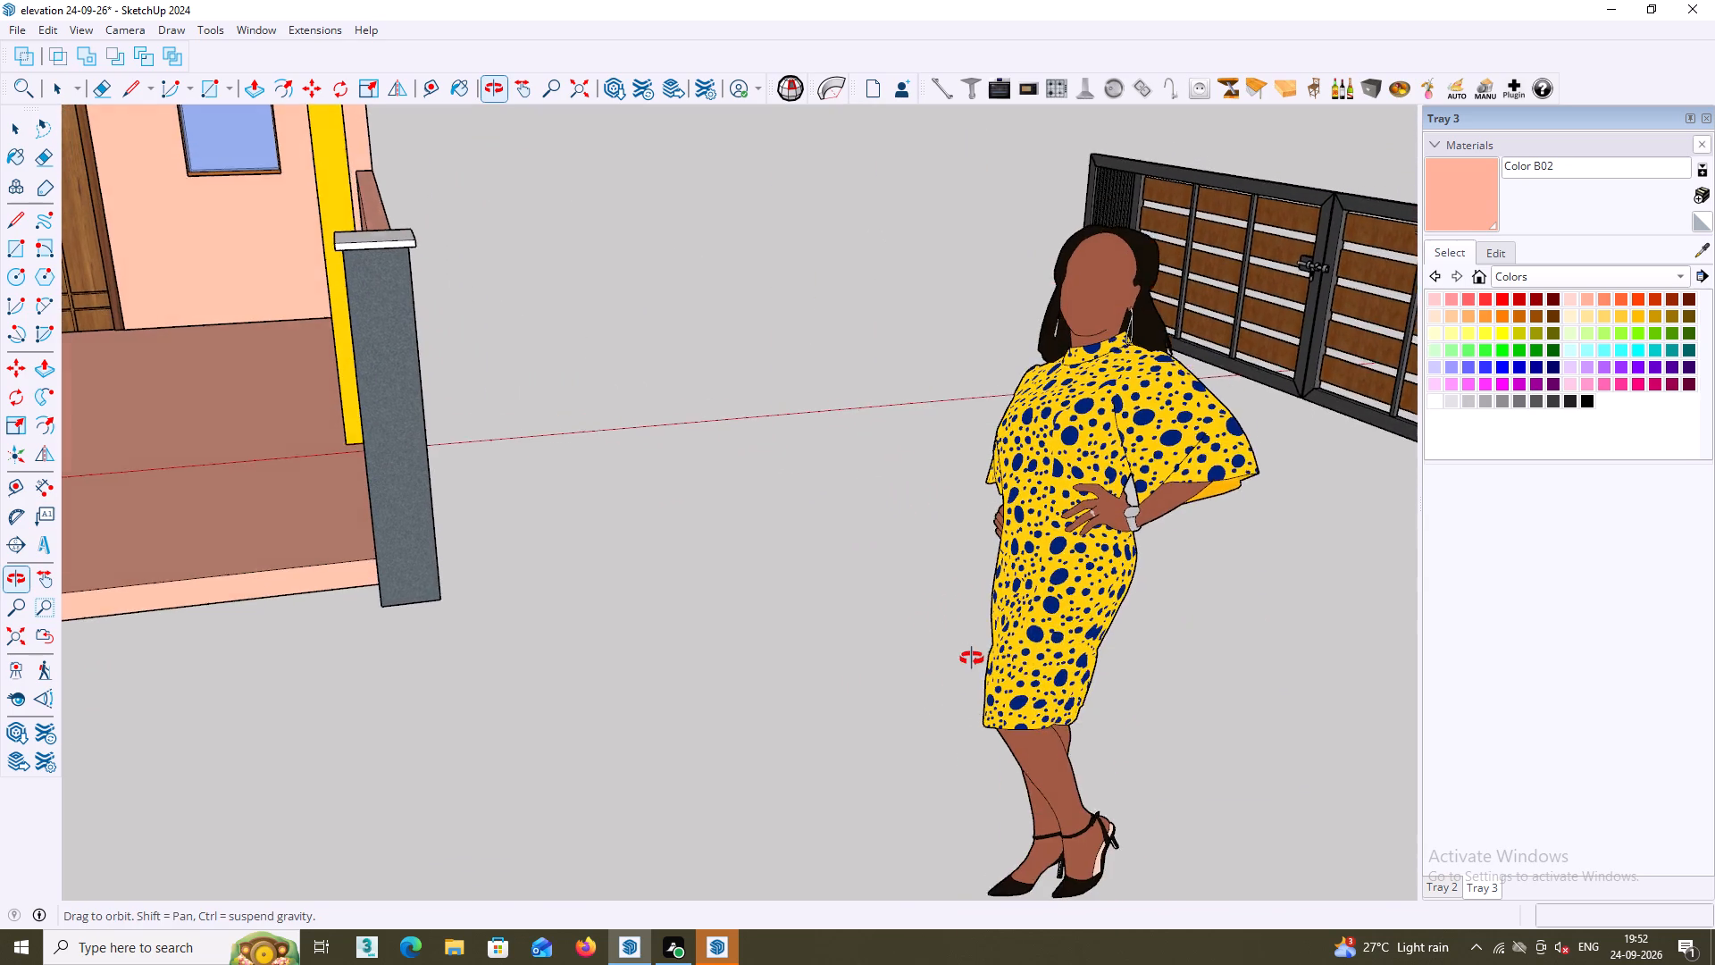
pyautogui.moveTo(972, 659); pyautogui.dragTo(854, 610, button='middle')
pyautogui.scroll(-2, 891, 617)
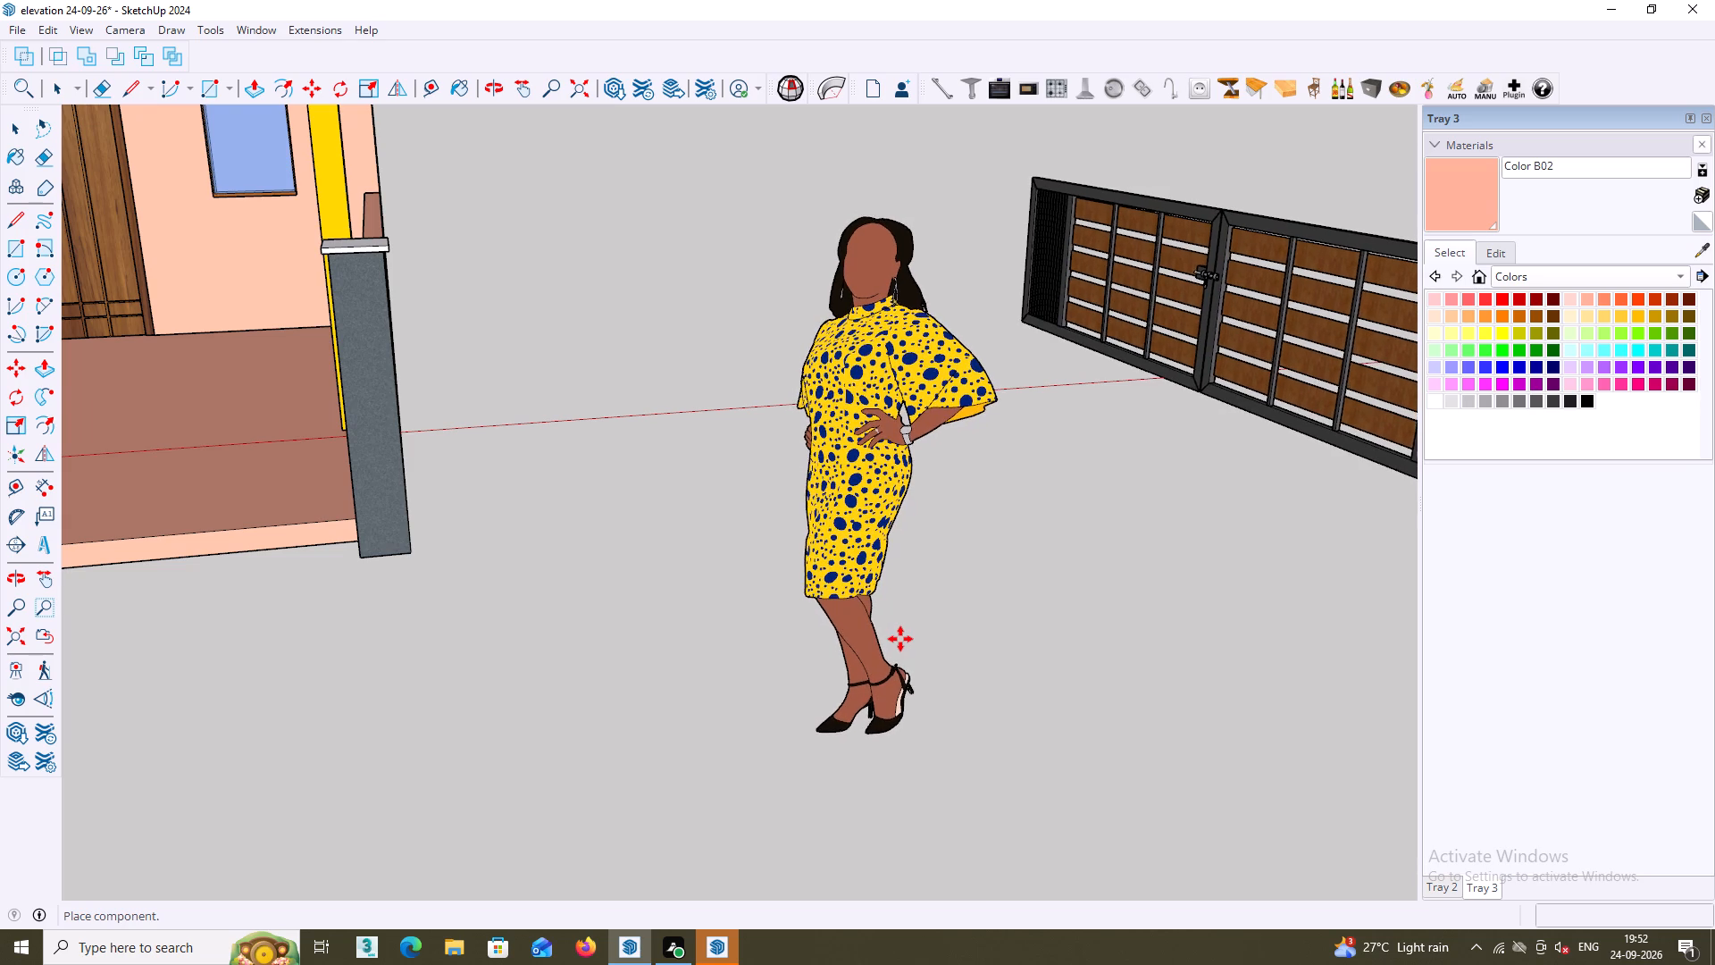
pyautogui.scroll(-3, 903, 656)
pyautogui.keyDown('shift'); pyautogui.moveTo(932, 698); pyautogui.dragTo(1089, 841, button='middle'); pyautogui.keyUp('shift')
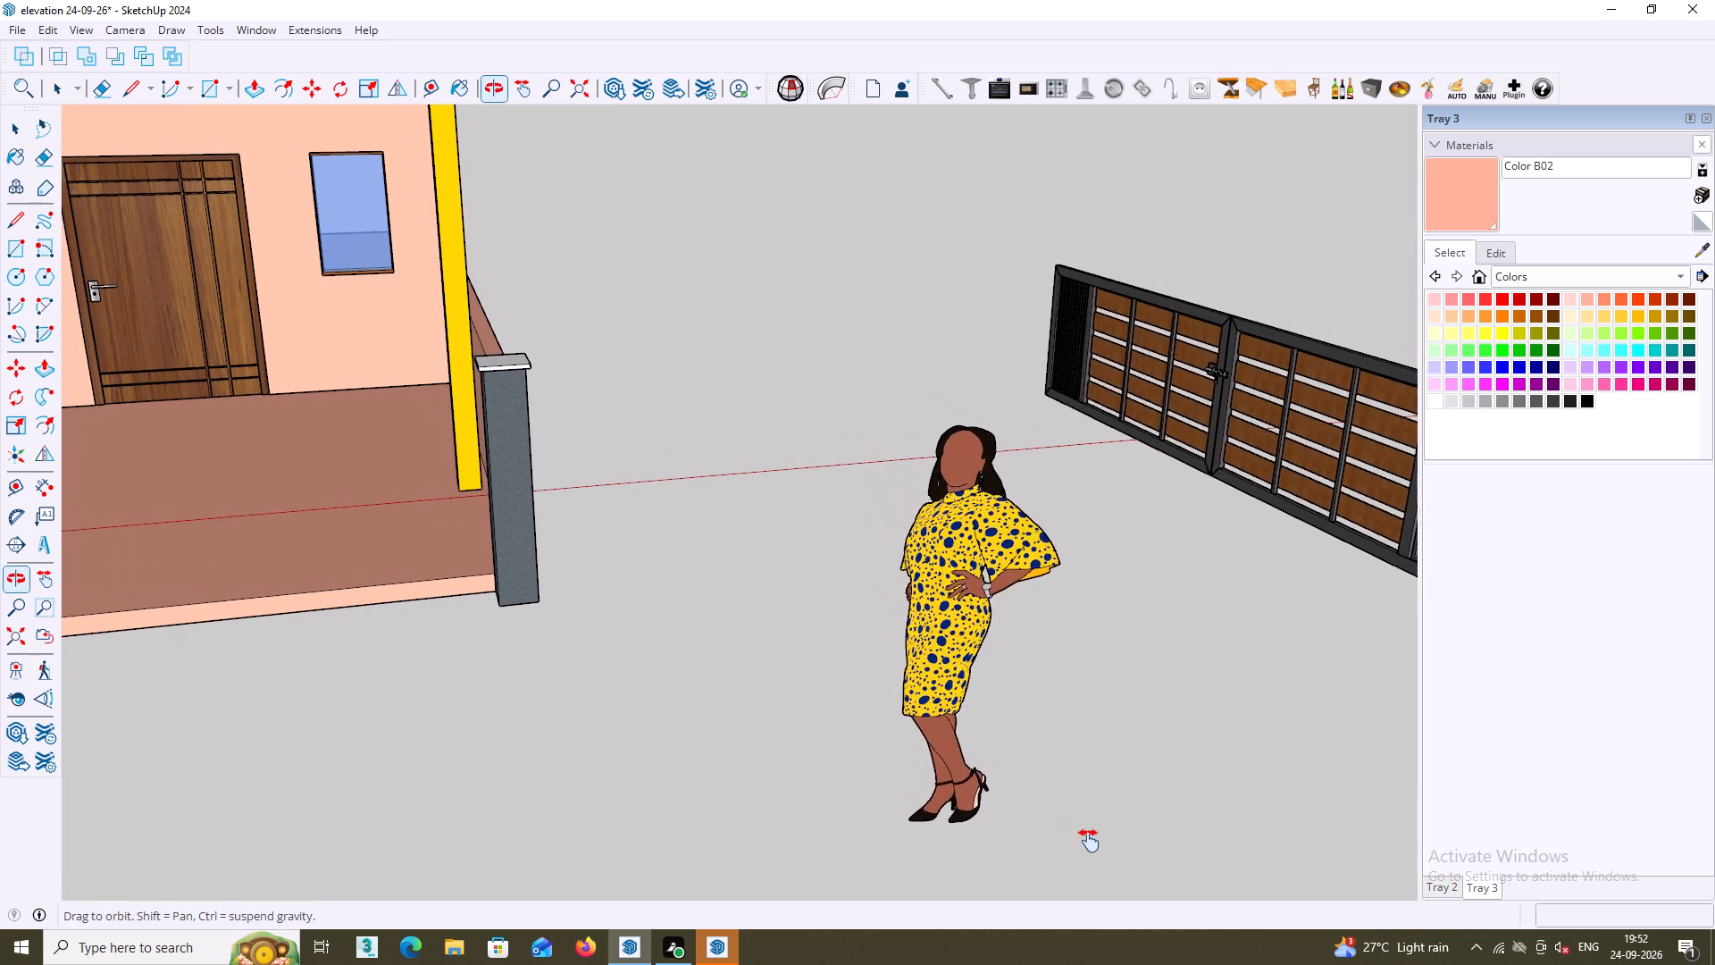
pyautogui.keyDown('shift'); pyautogui.moveTo(1089, 841); pyautogui.dragTo(1089, 831, button='middle'); pyautogui.keyUp('shift')
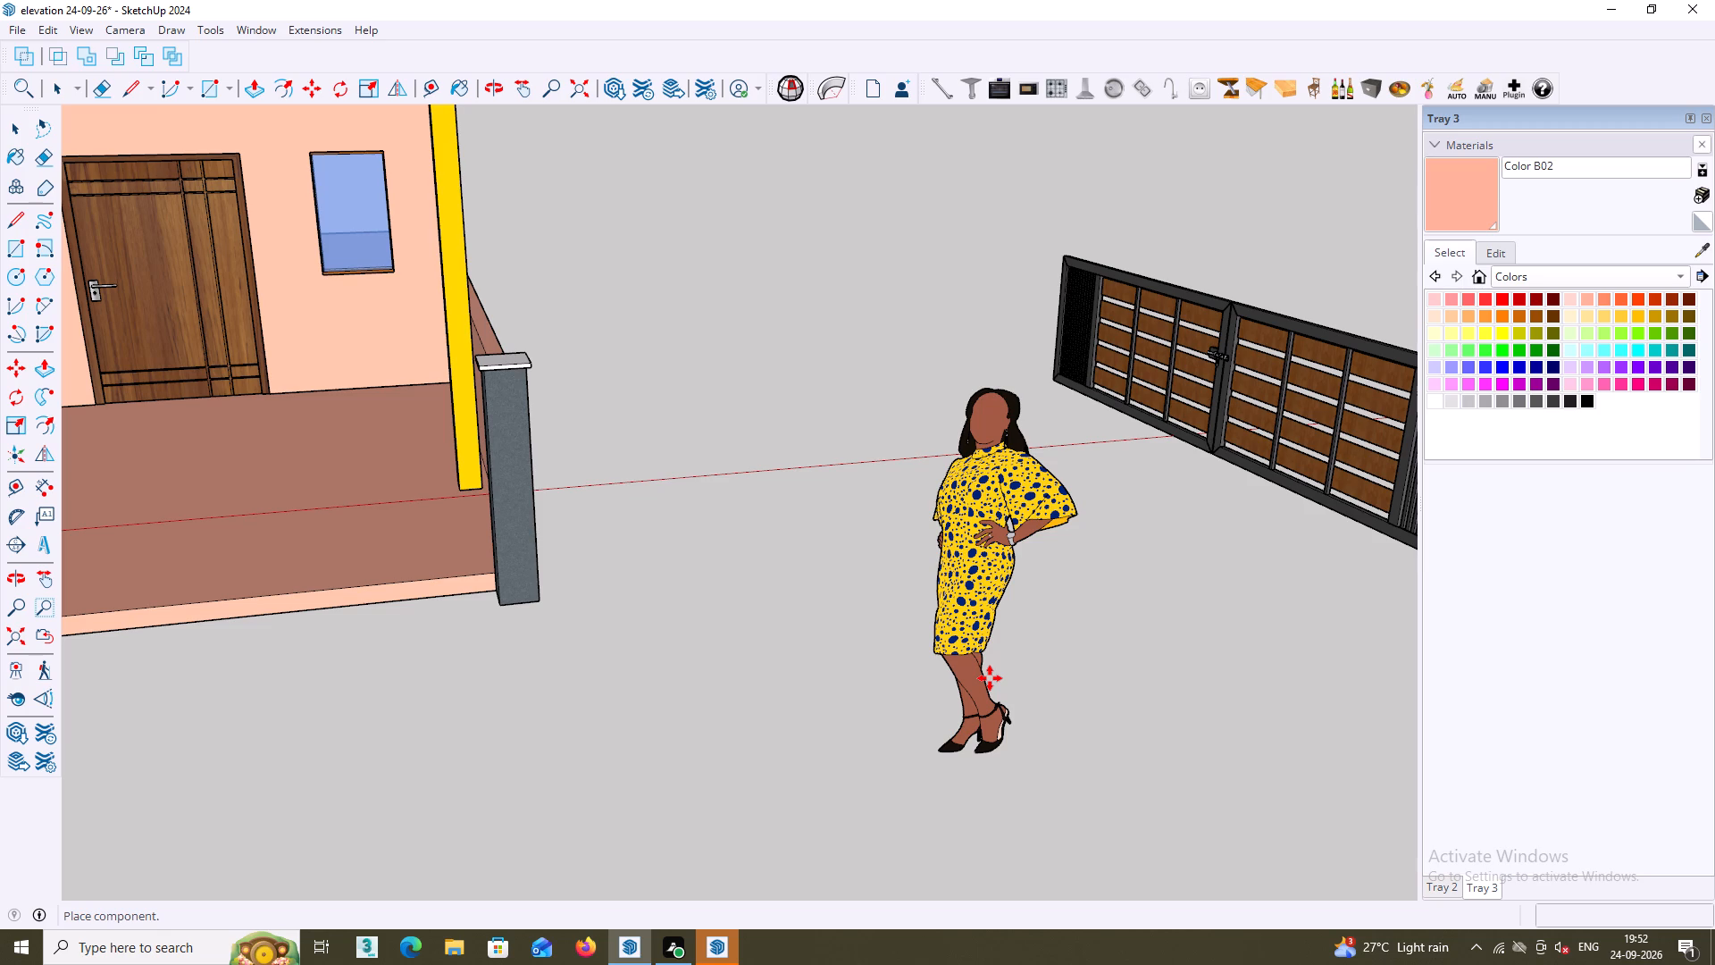
pyautogui.scroll(3, 897, 579)
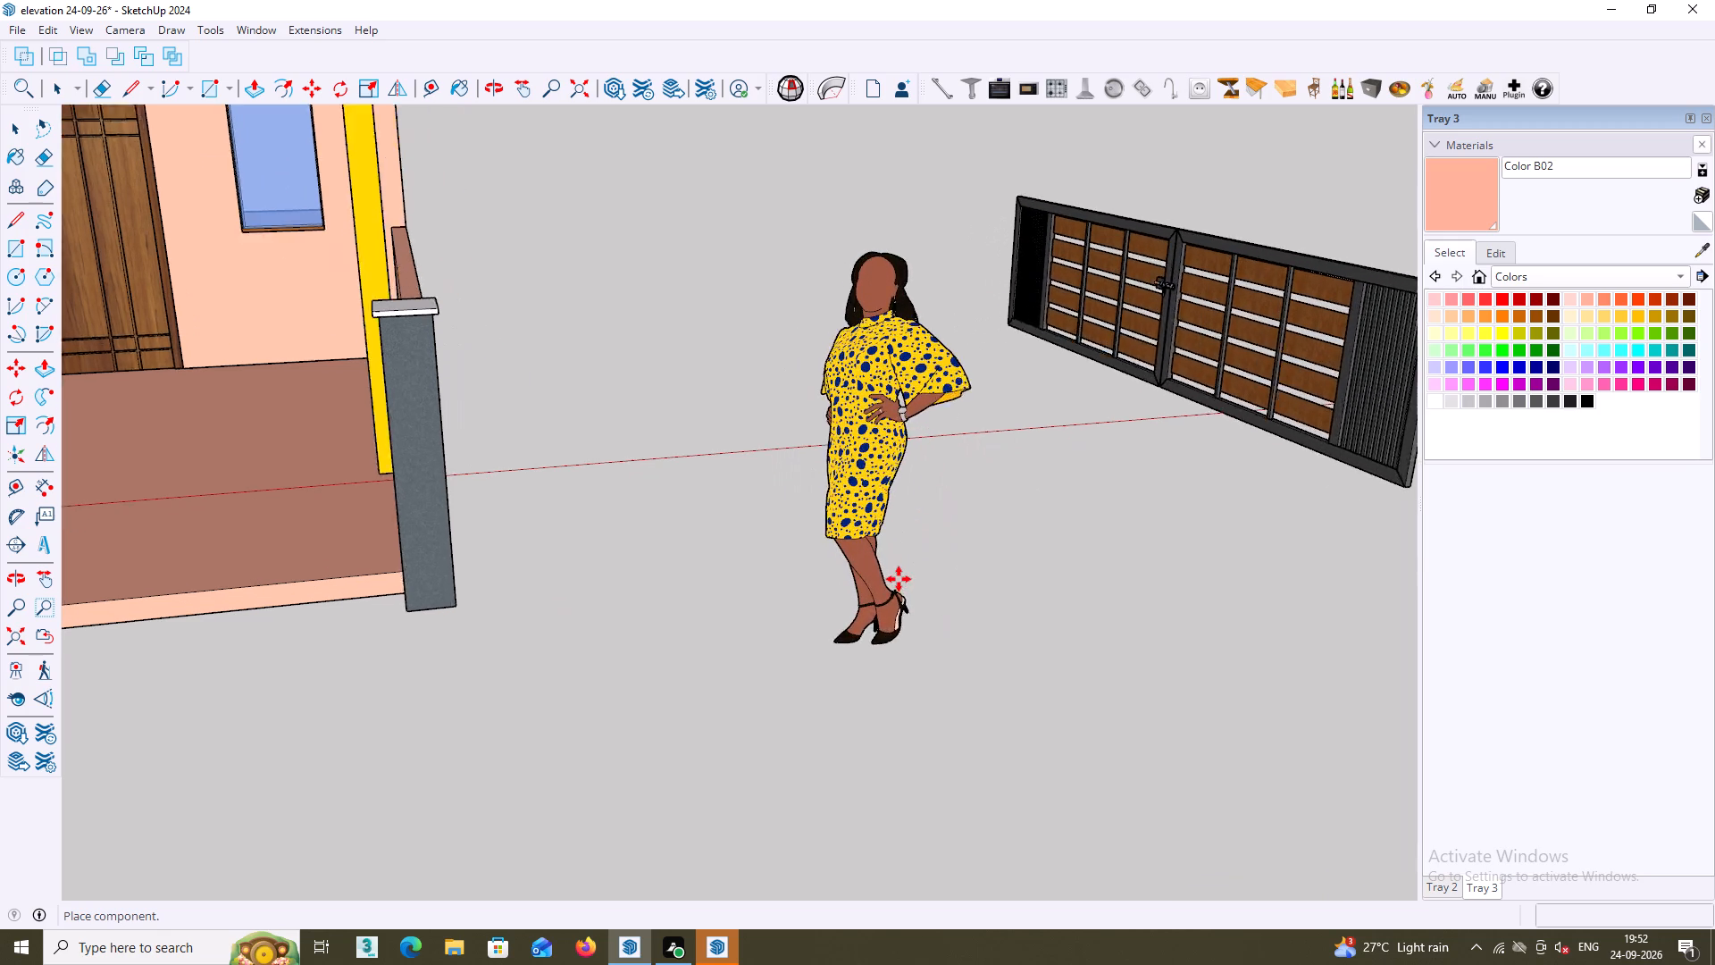
pyautogui.click(862, 608)
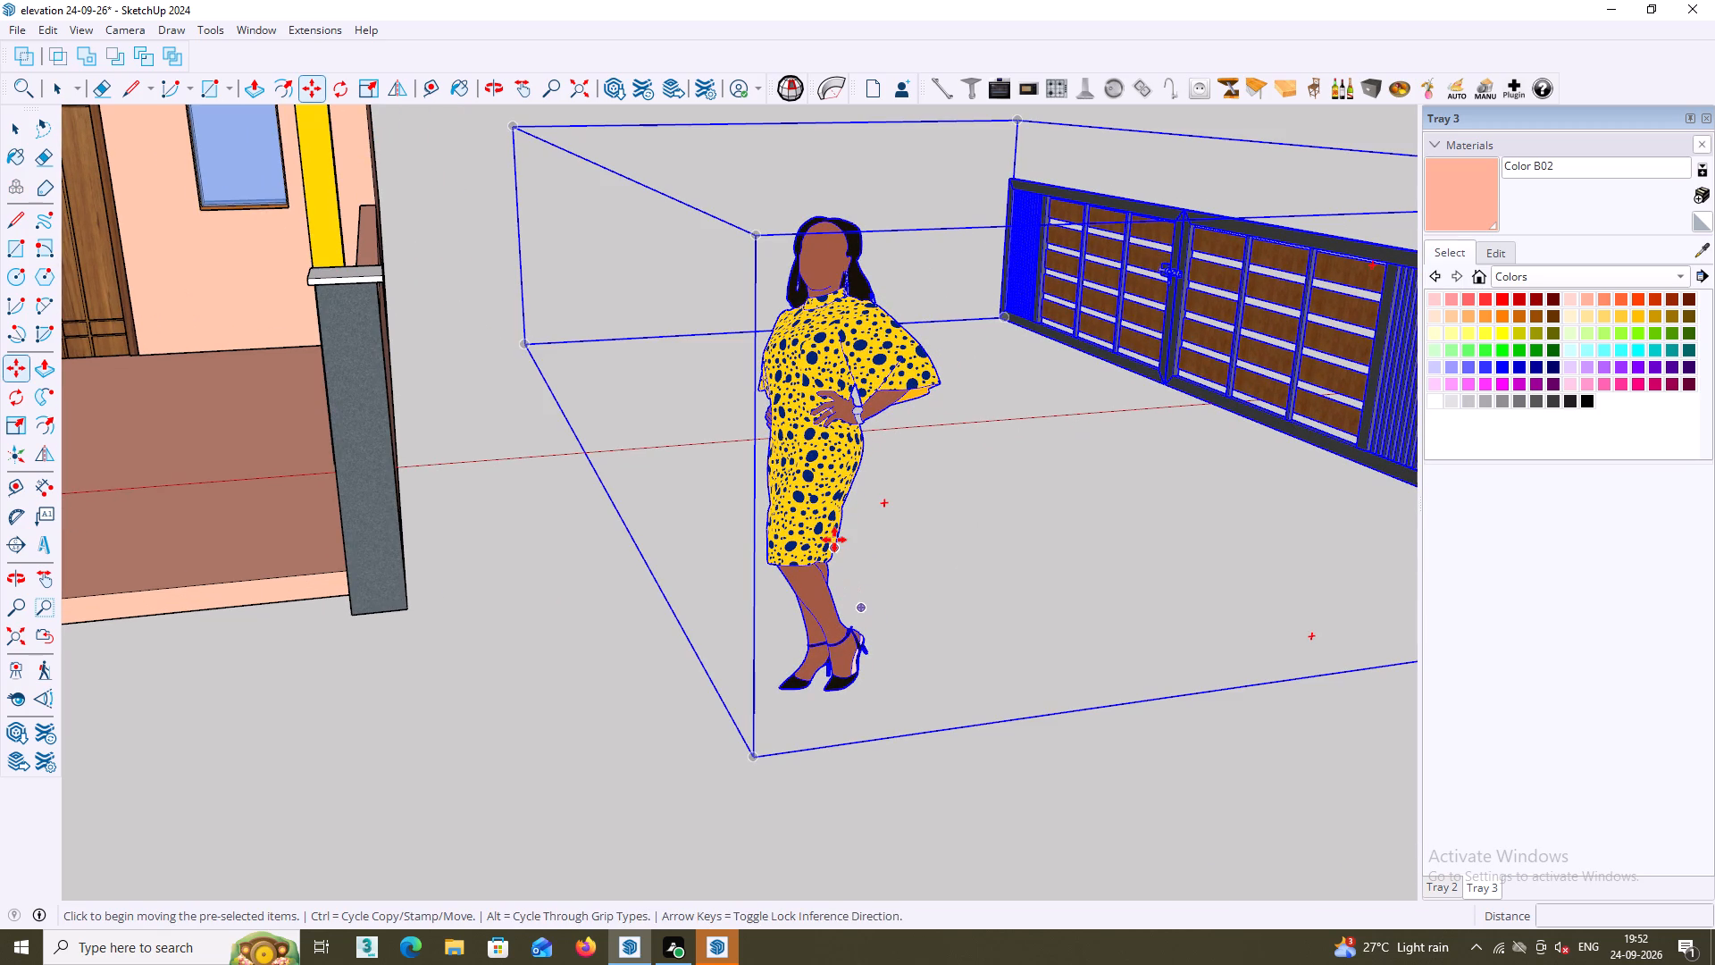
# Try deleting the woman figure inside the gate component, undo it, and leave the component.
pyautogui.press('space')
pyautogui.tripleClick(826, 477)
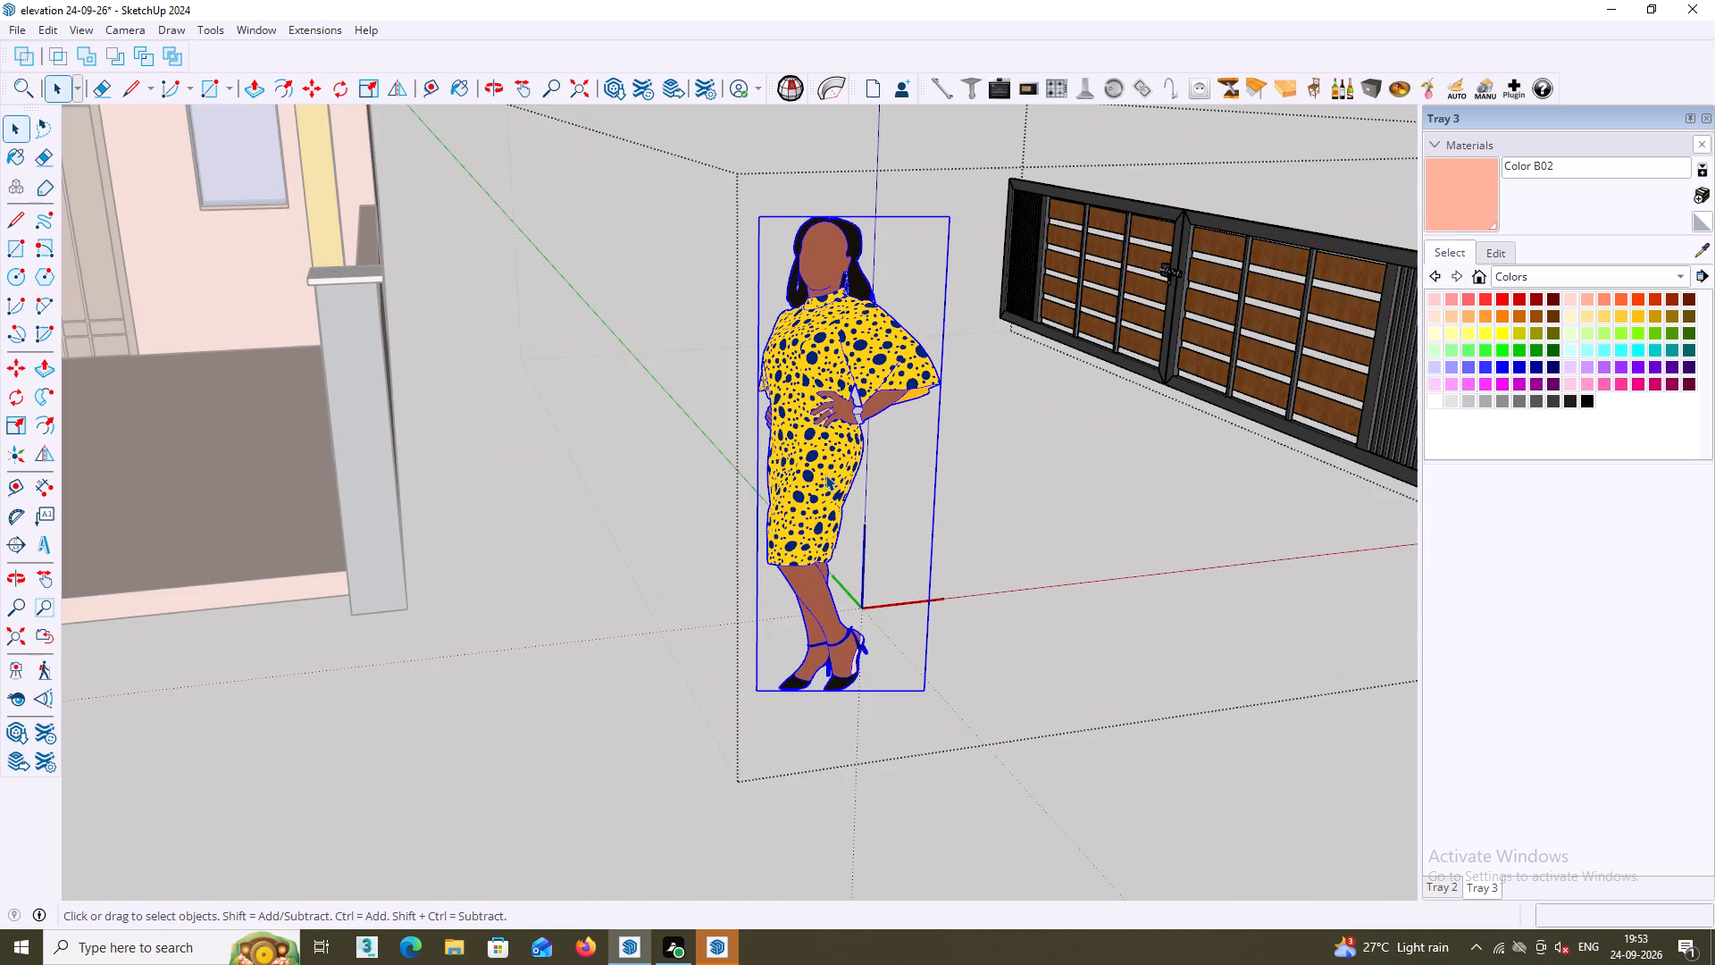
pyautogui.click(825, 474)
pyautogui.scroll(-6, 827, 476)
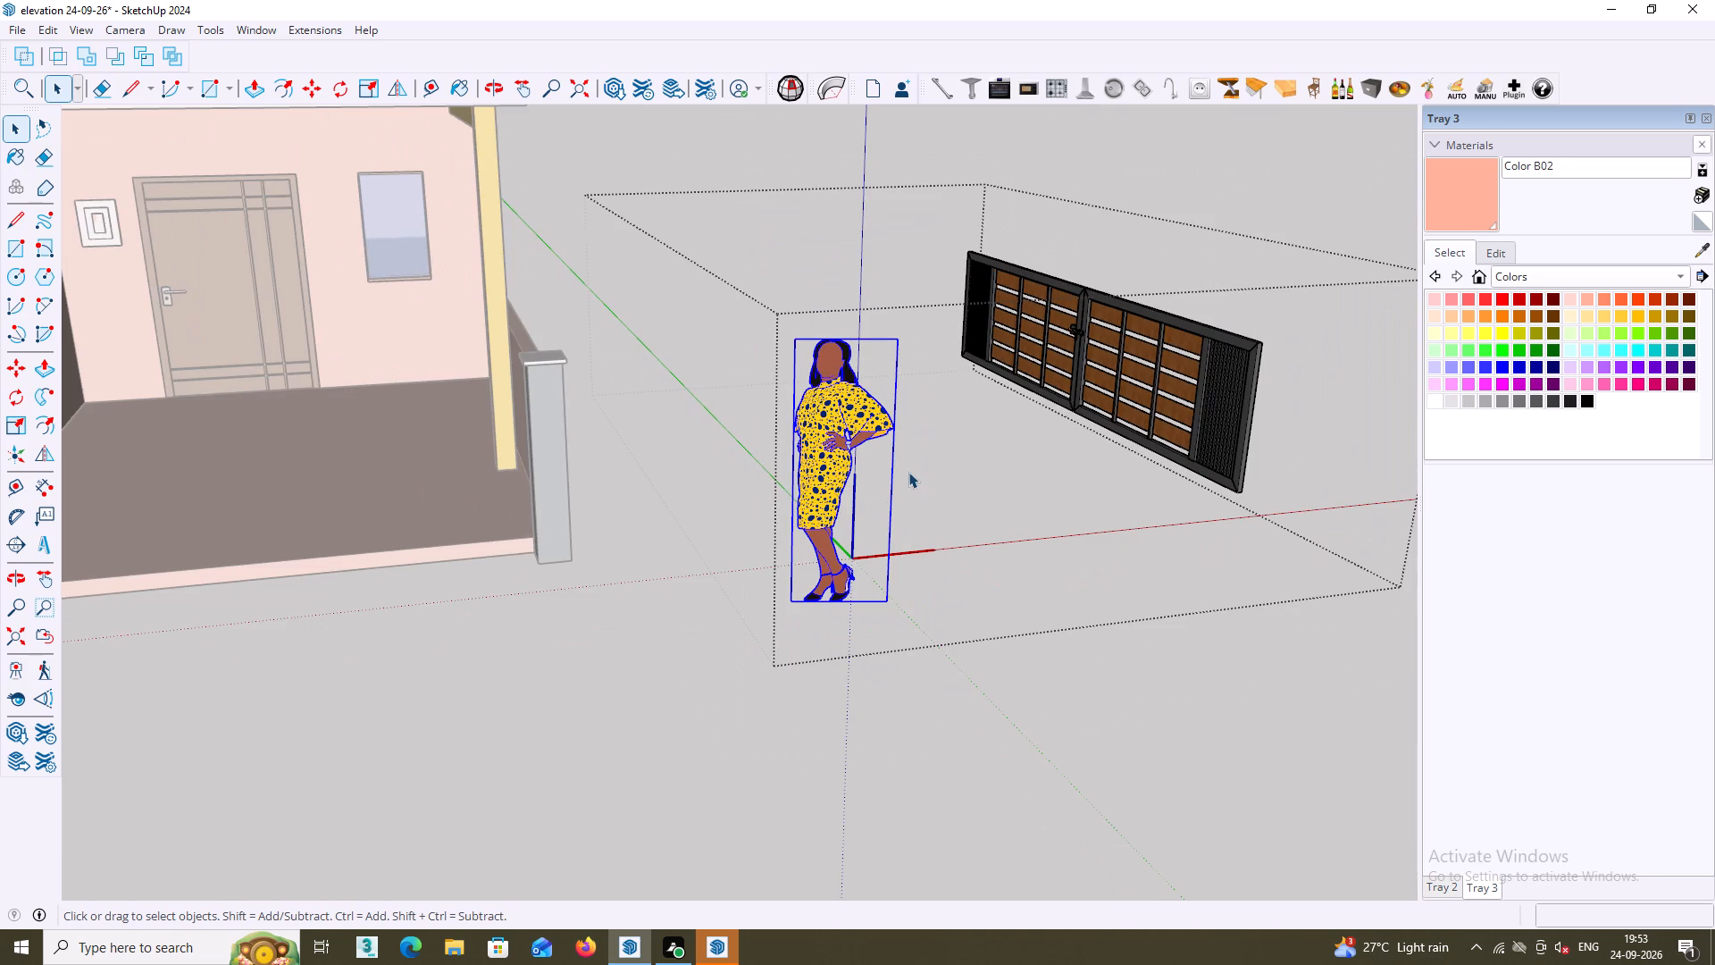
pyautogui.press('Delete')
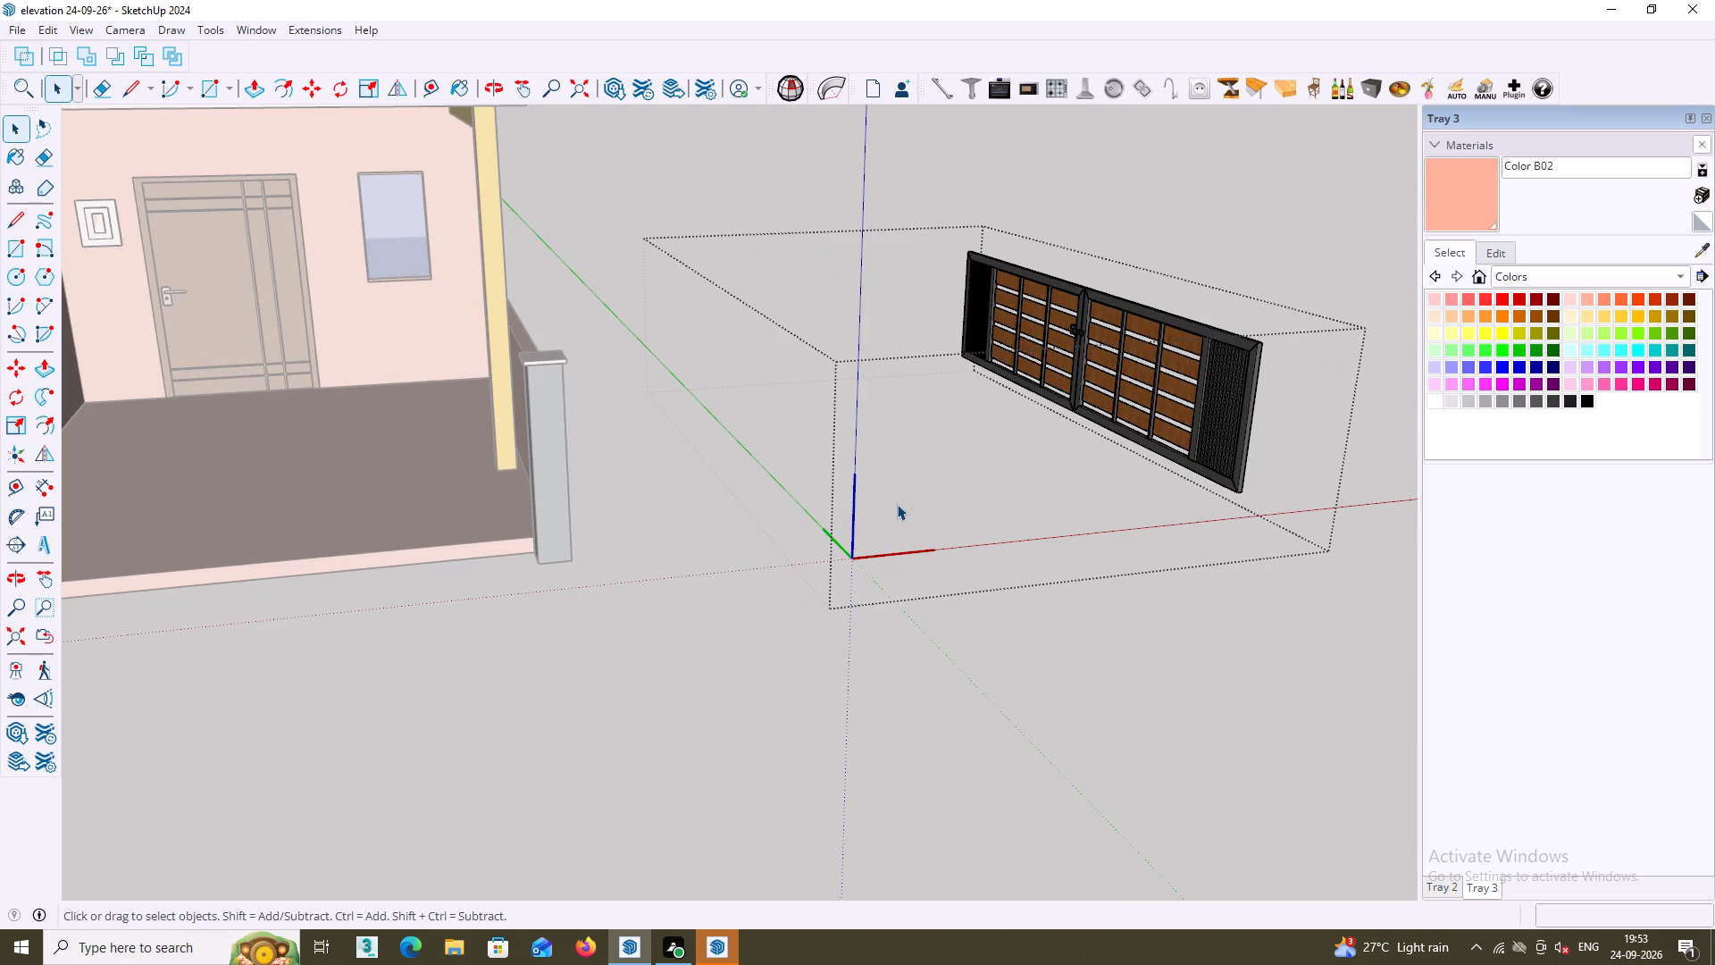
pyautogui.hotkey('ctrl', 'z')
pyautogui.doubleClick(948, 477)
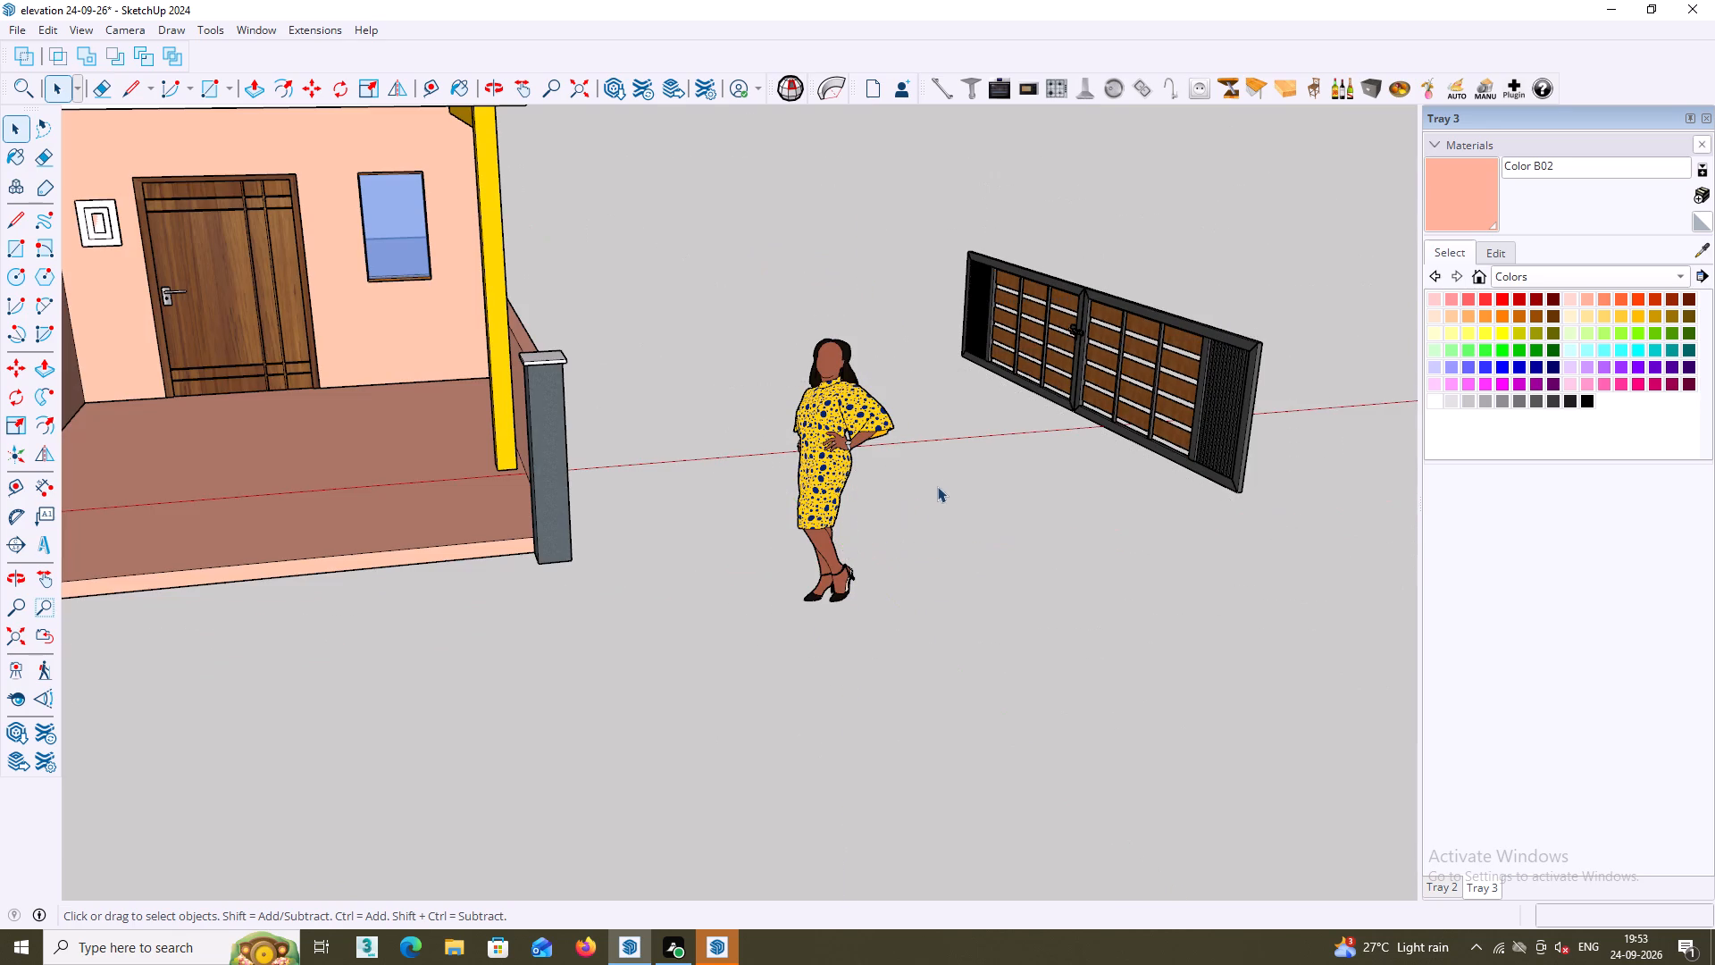
# Open the placed Gate 1 component, select the double-leaf gate inside it, and start Rotate at its bottom far corner.
pyautogui.scroll(5, 856, 523)
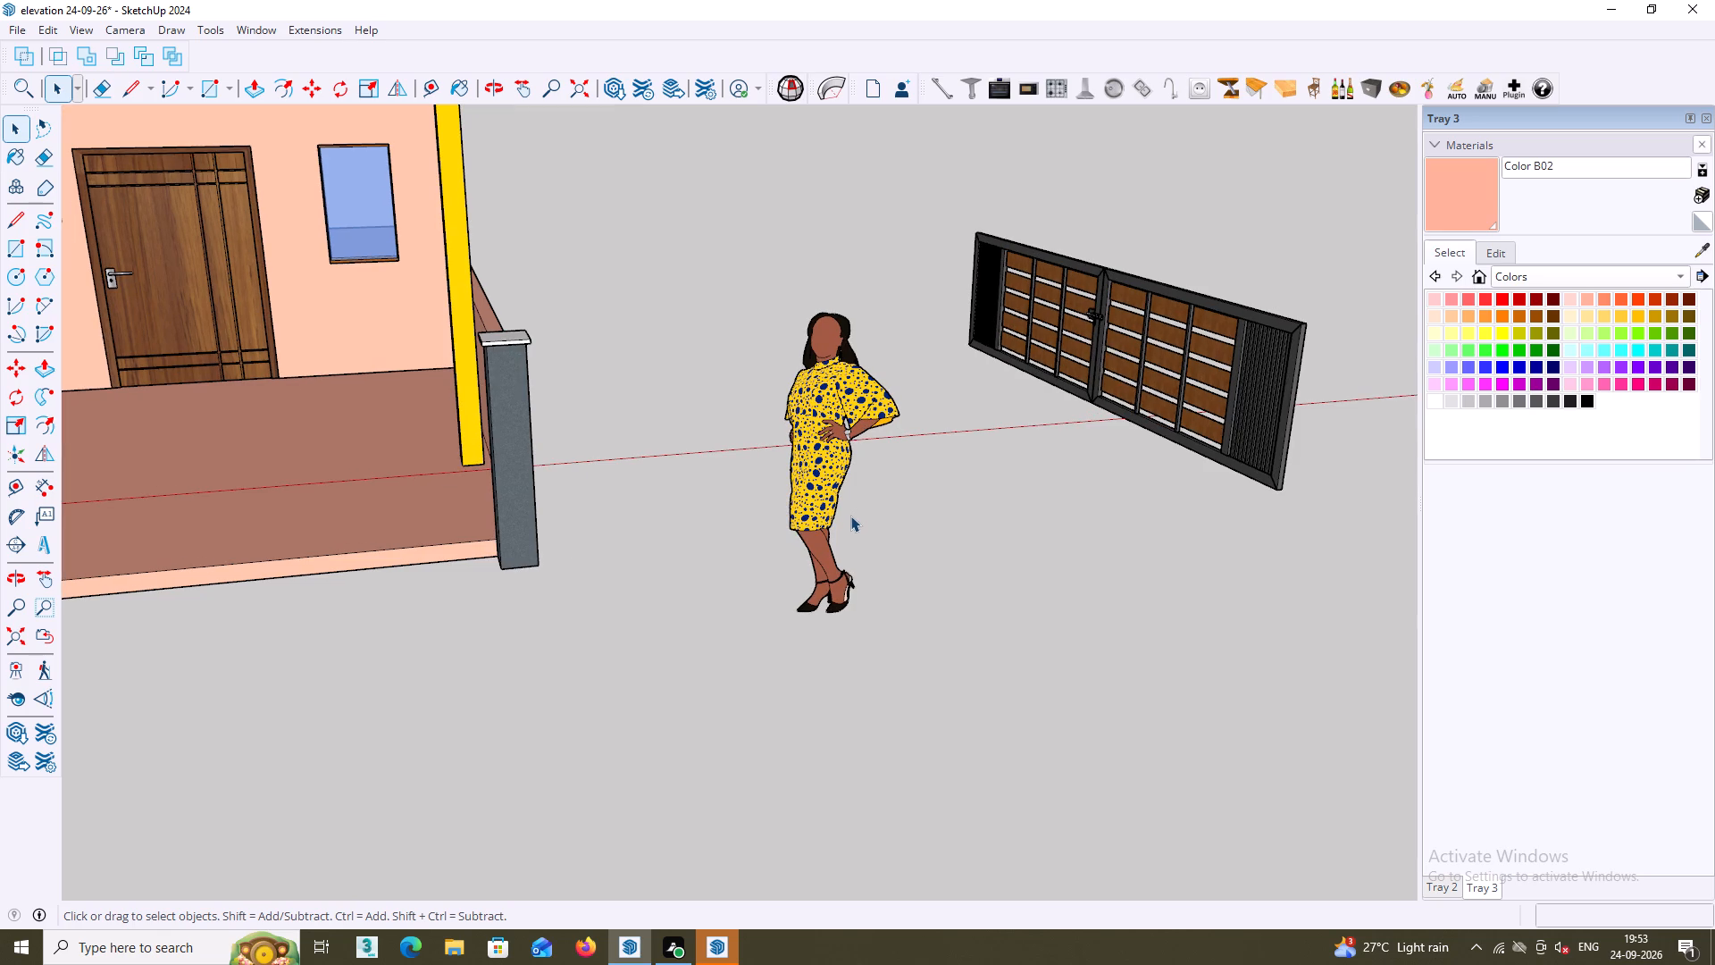
pyautogui.scroll(-5, 848, 531)
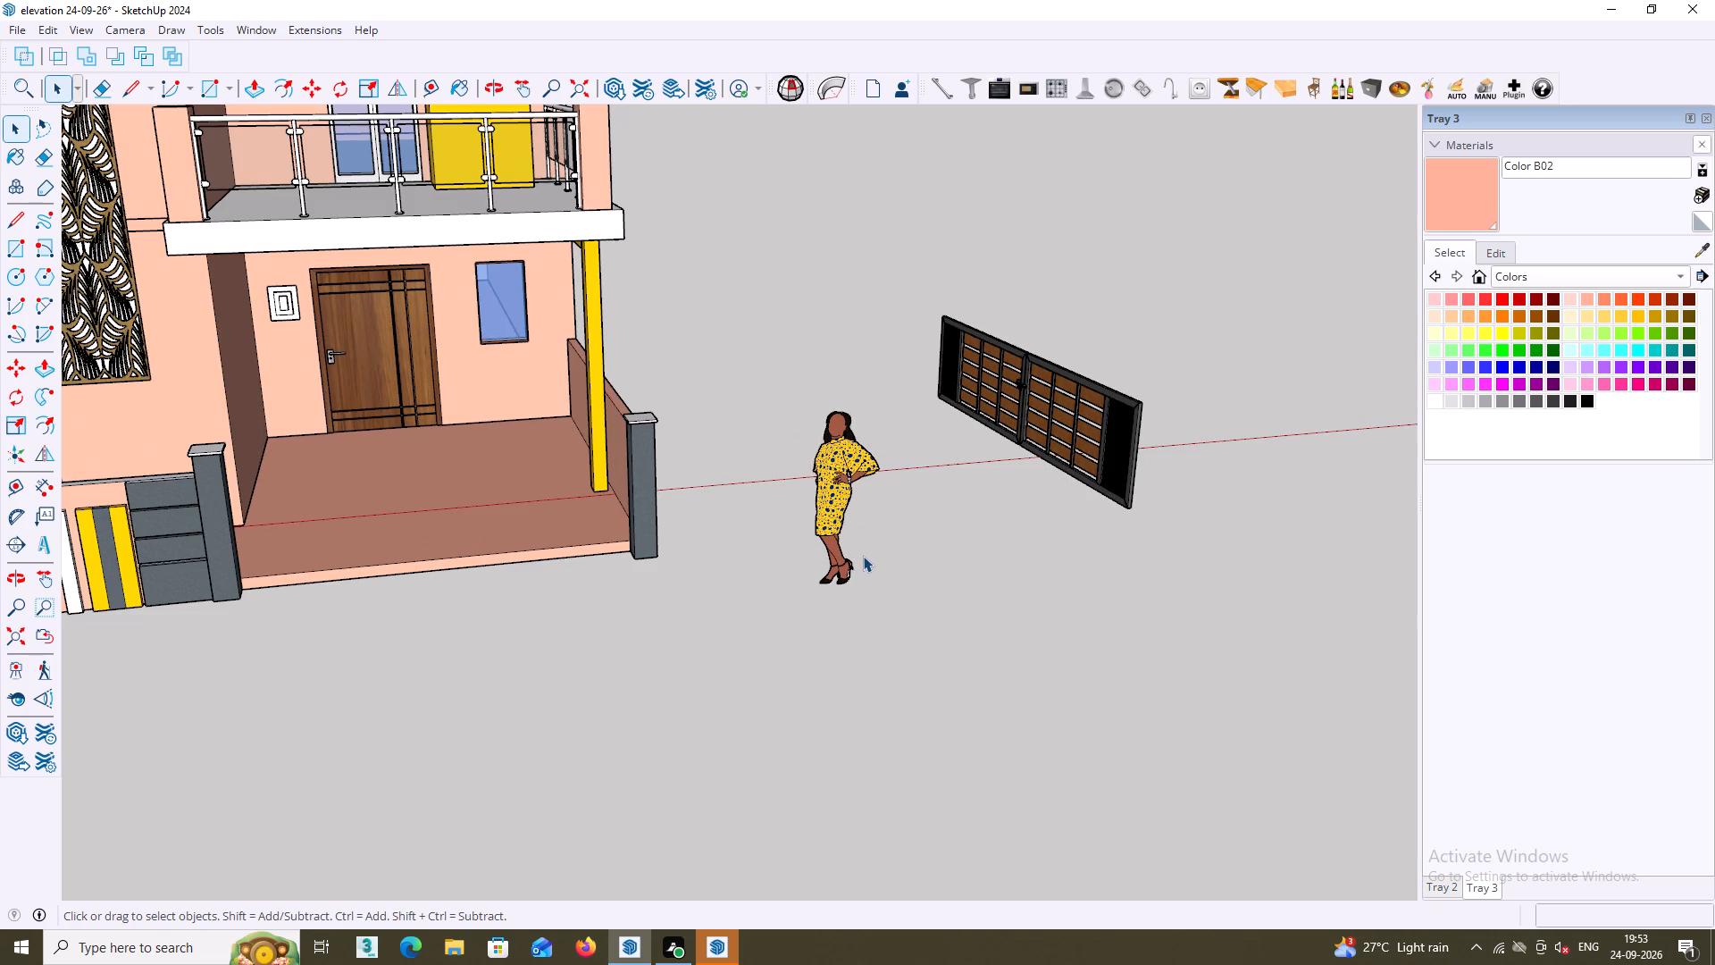
pyautogui.scroll(-2, 863, 550)
pyautogui.scroll(3, 977, 461)
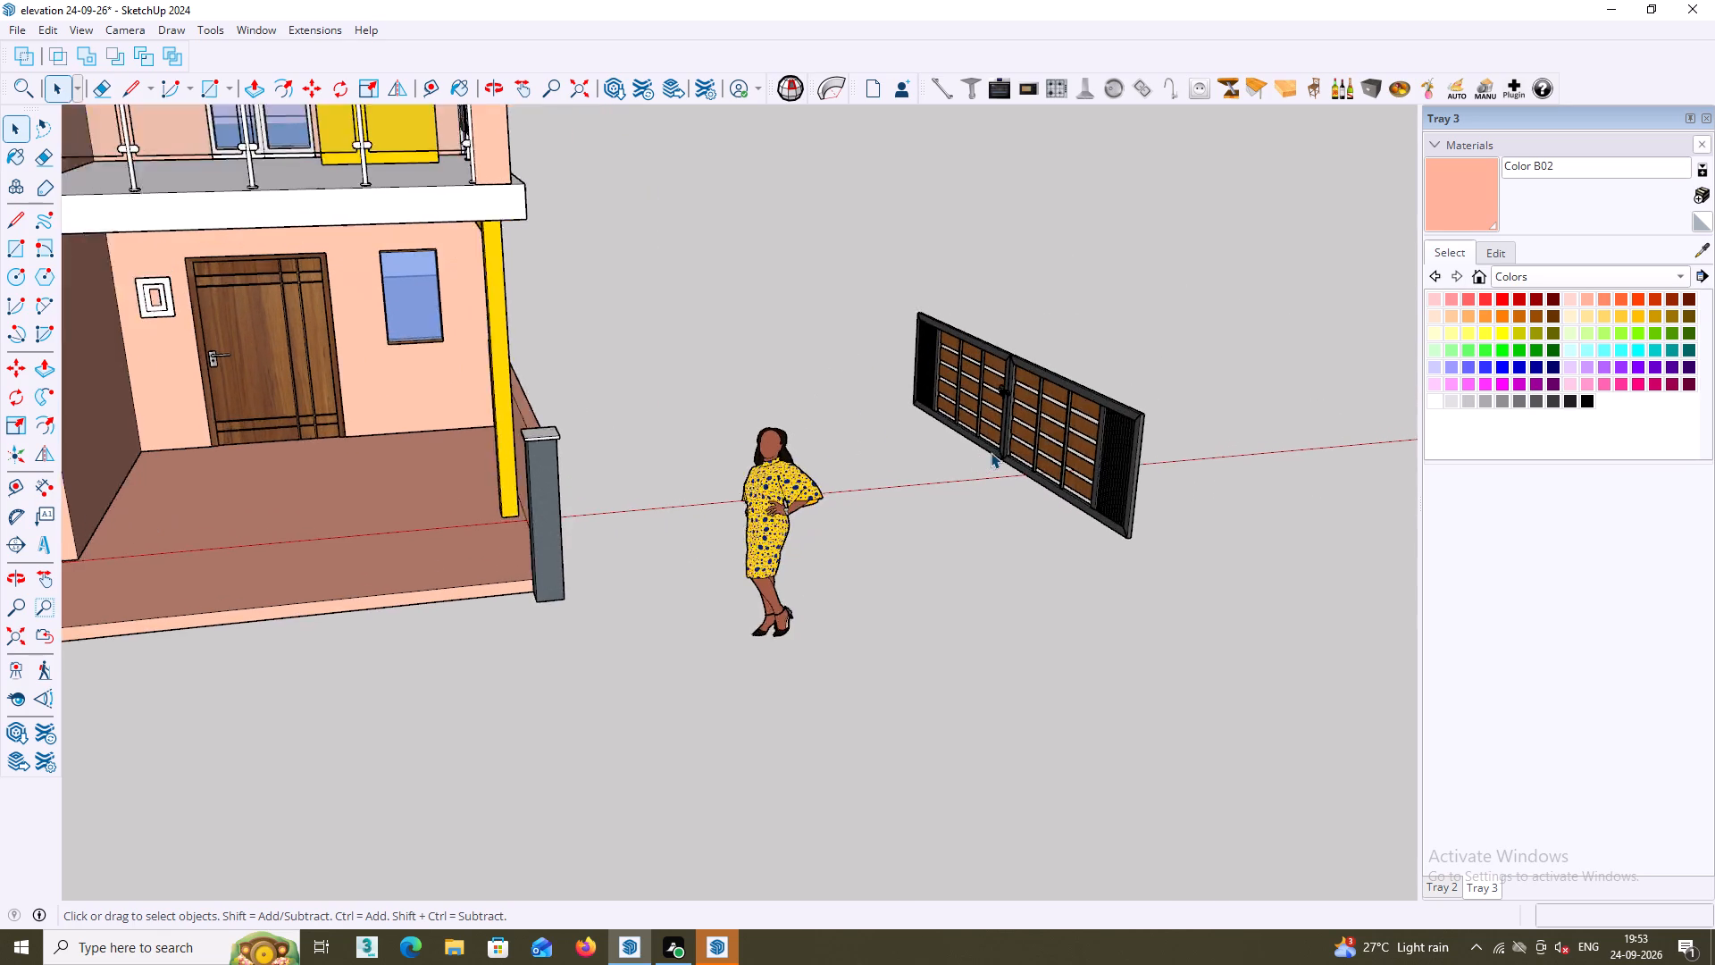
pyautogui.scroll(1, 991, 452)
pyautogui.tripleClick(1035, 428)
pyautogui.moveTo(1016, 441); pyautogui.dragTo(1044, 454, button='middle')
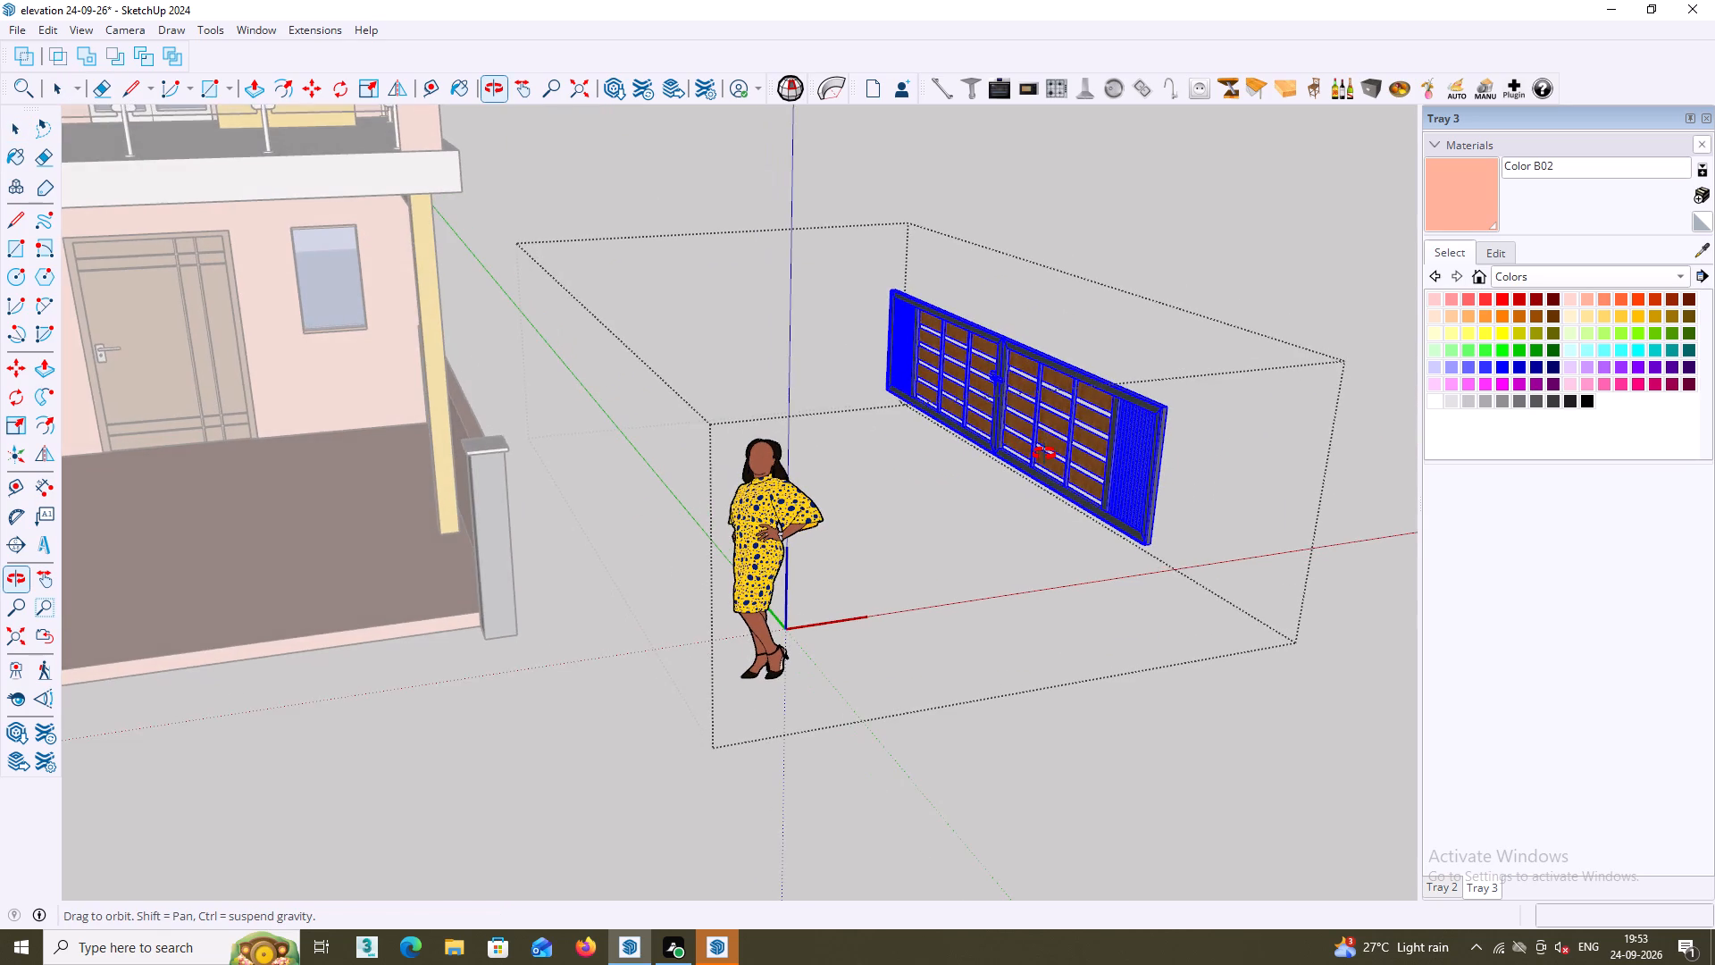
pyautogui.moveTo(1044, 454); pyautogui.dragTo(1007, 432, button='middle')
pyautogui.scroll(2, 1117, 524)
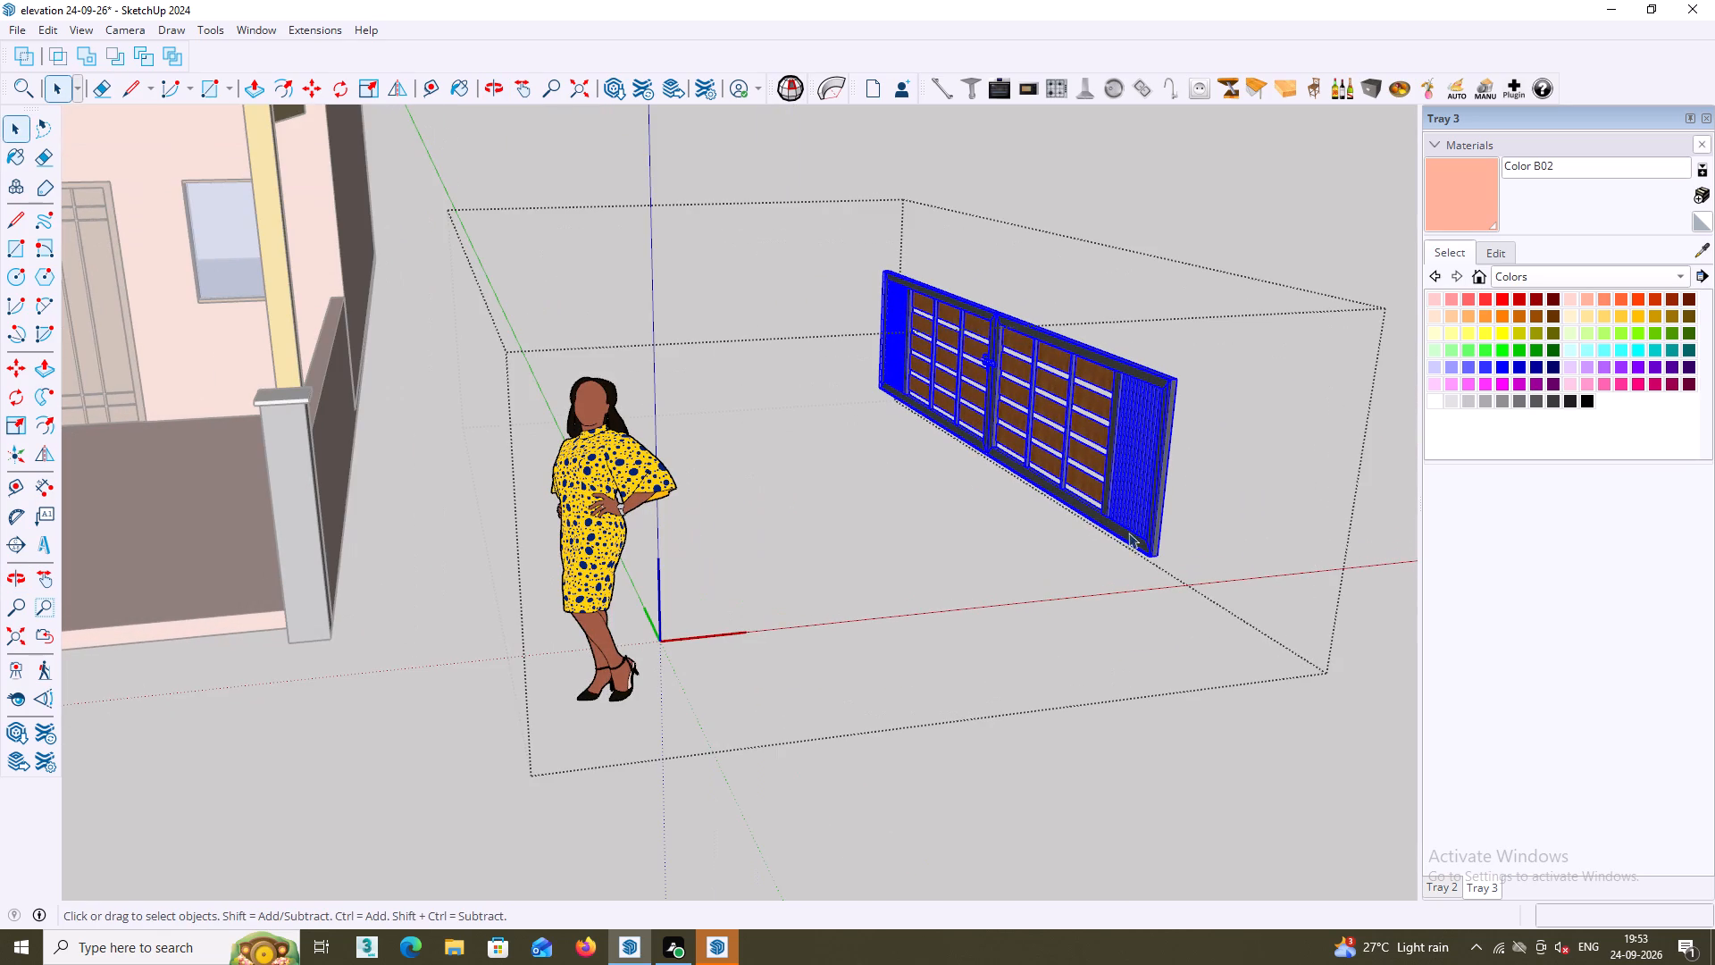
pyautogui.scroll(2, 1172, 545)
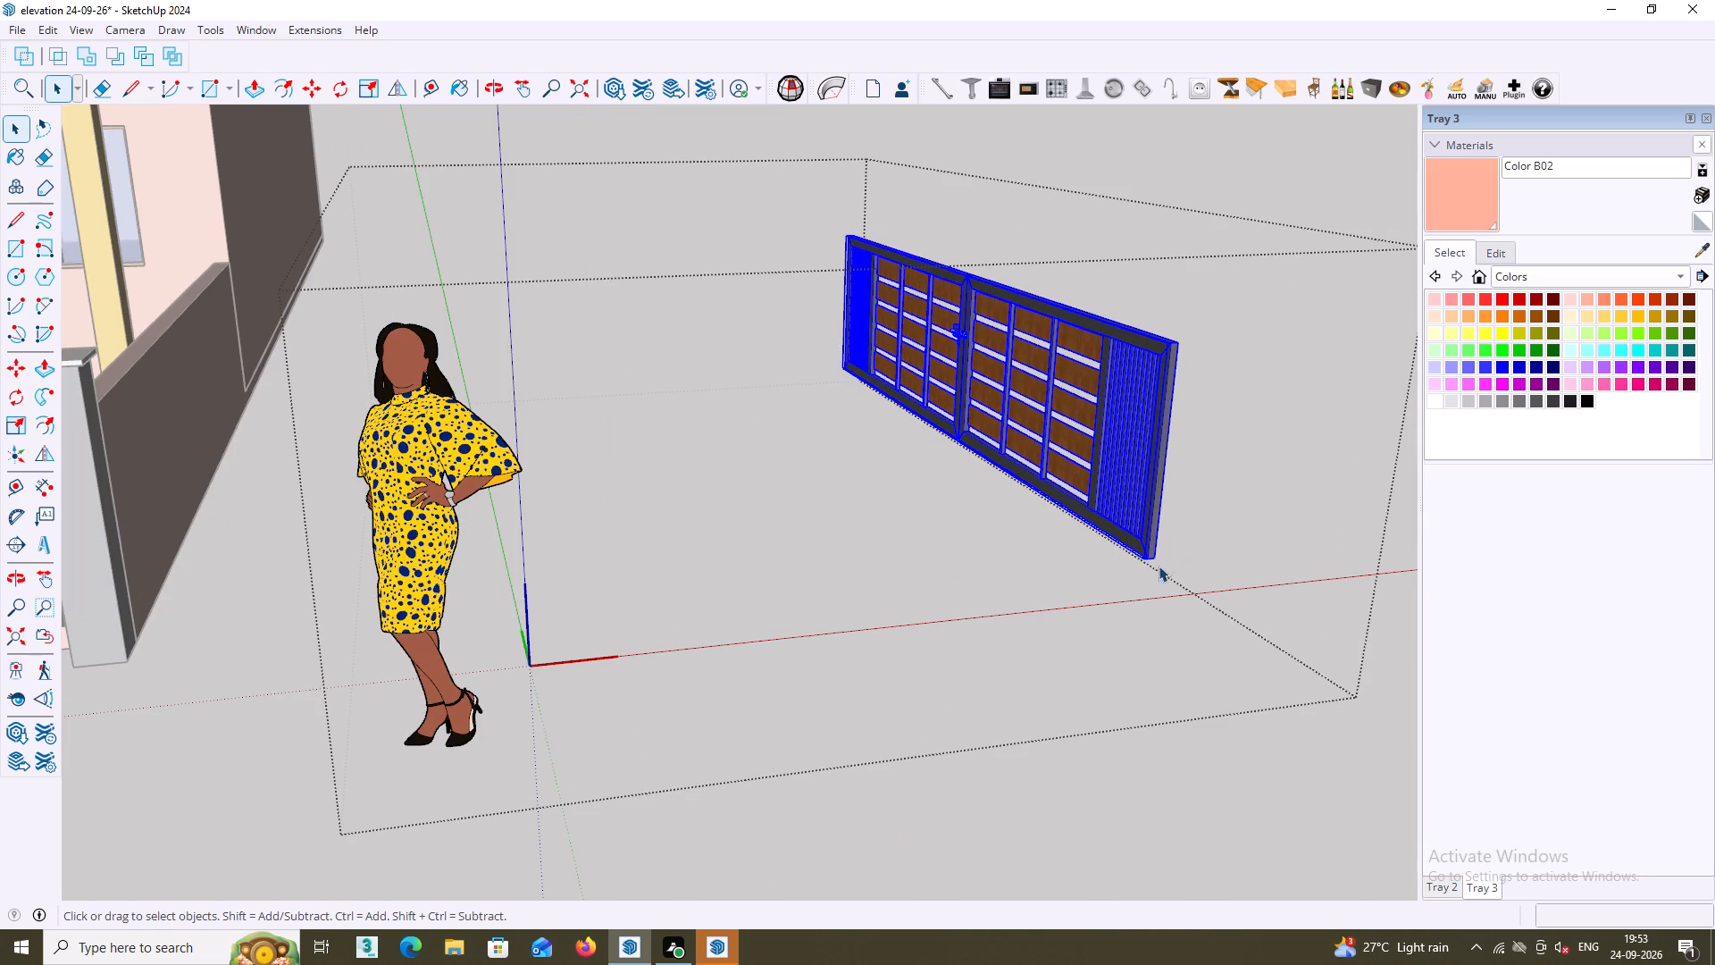
pyautogui.press('q')
pyautogui.scroll(4, 1150, 579)
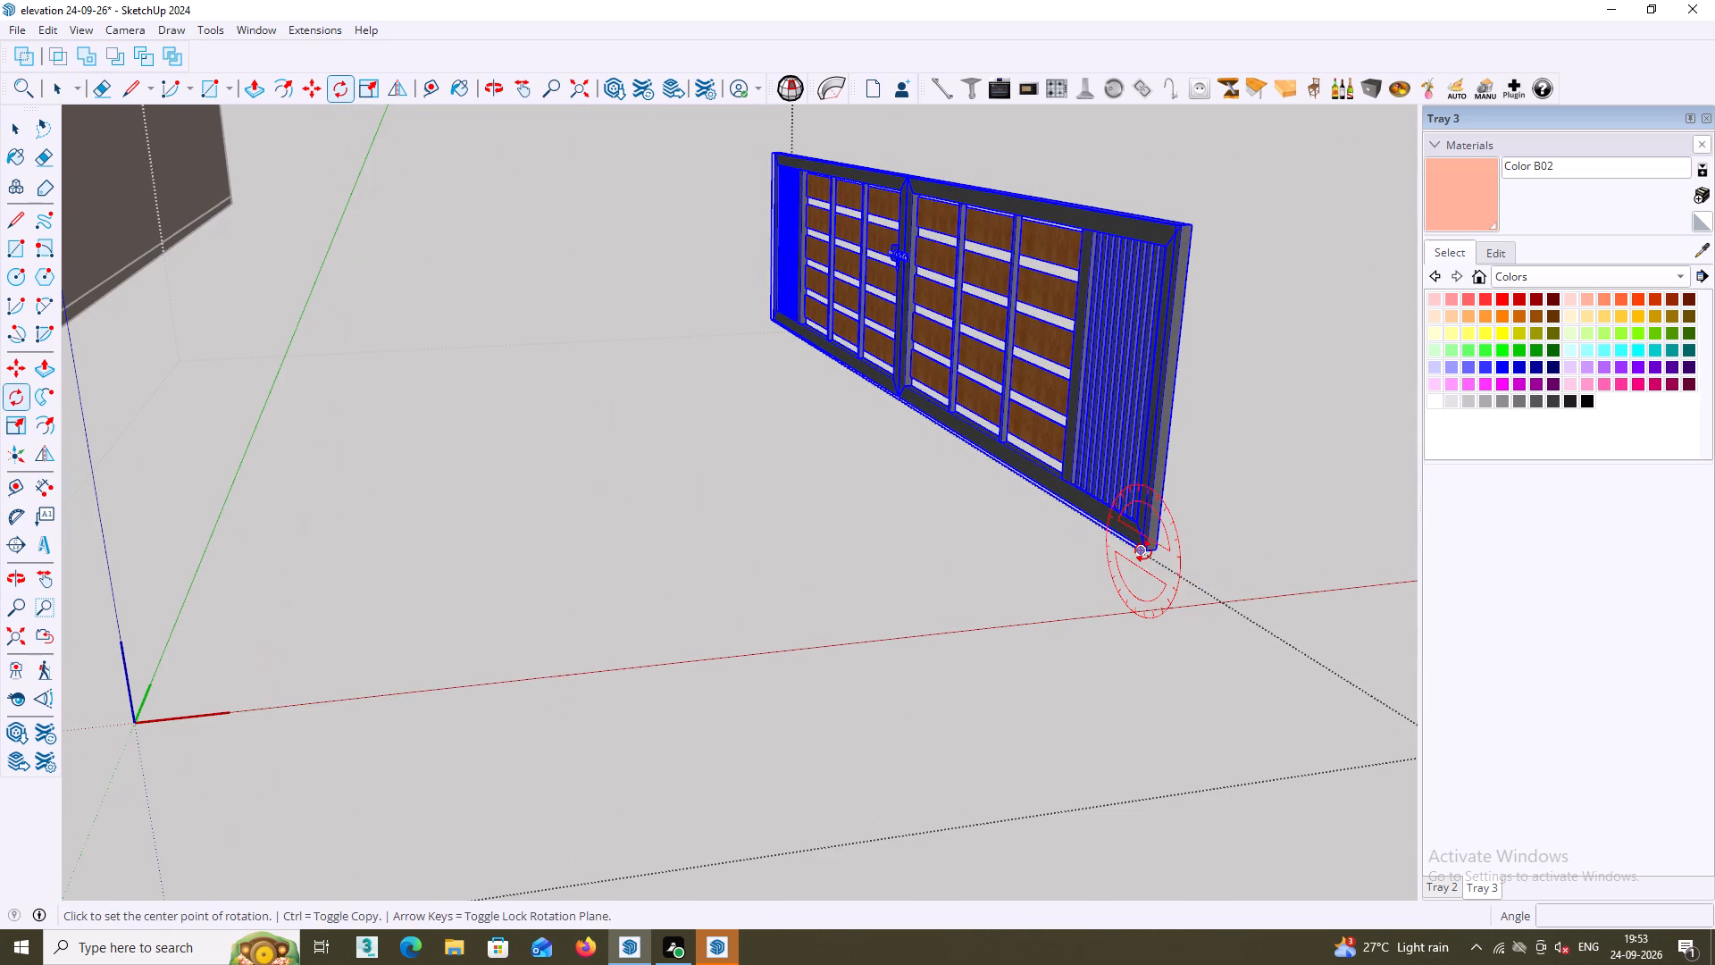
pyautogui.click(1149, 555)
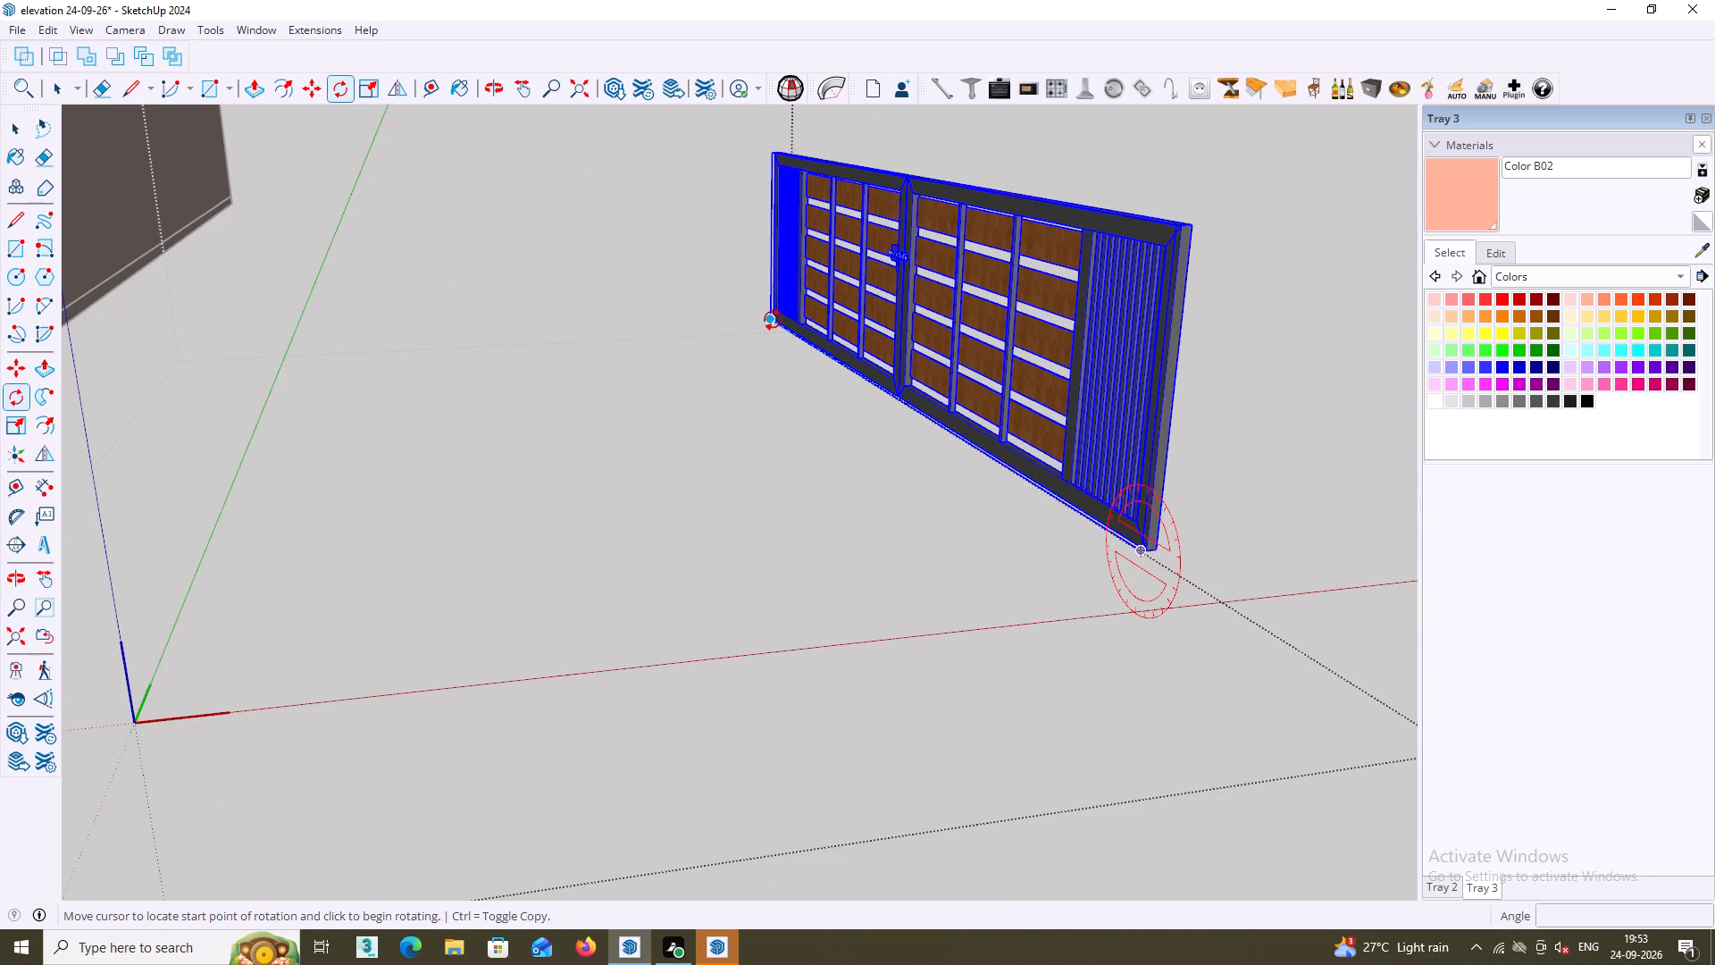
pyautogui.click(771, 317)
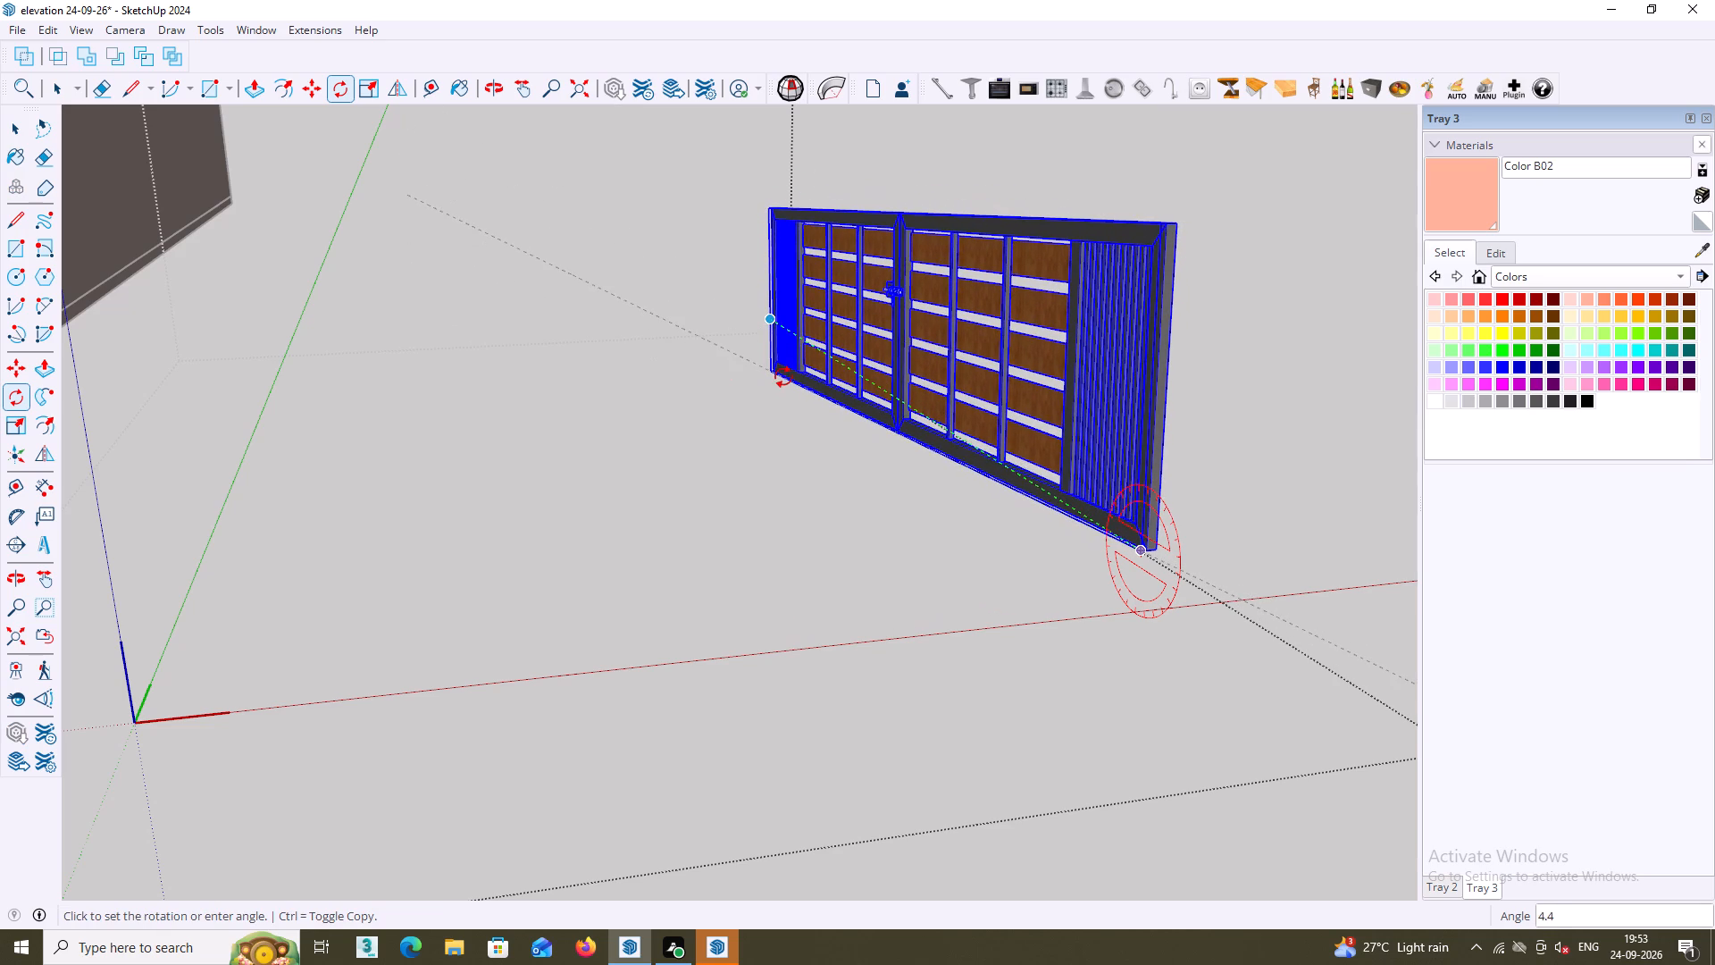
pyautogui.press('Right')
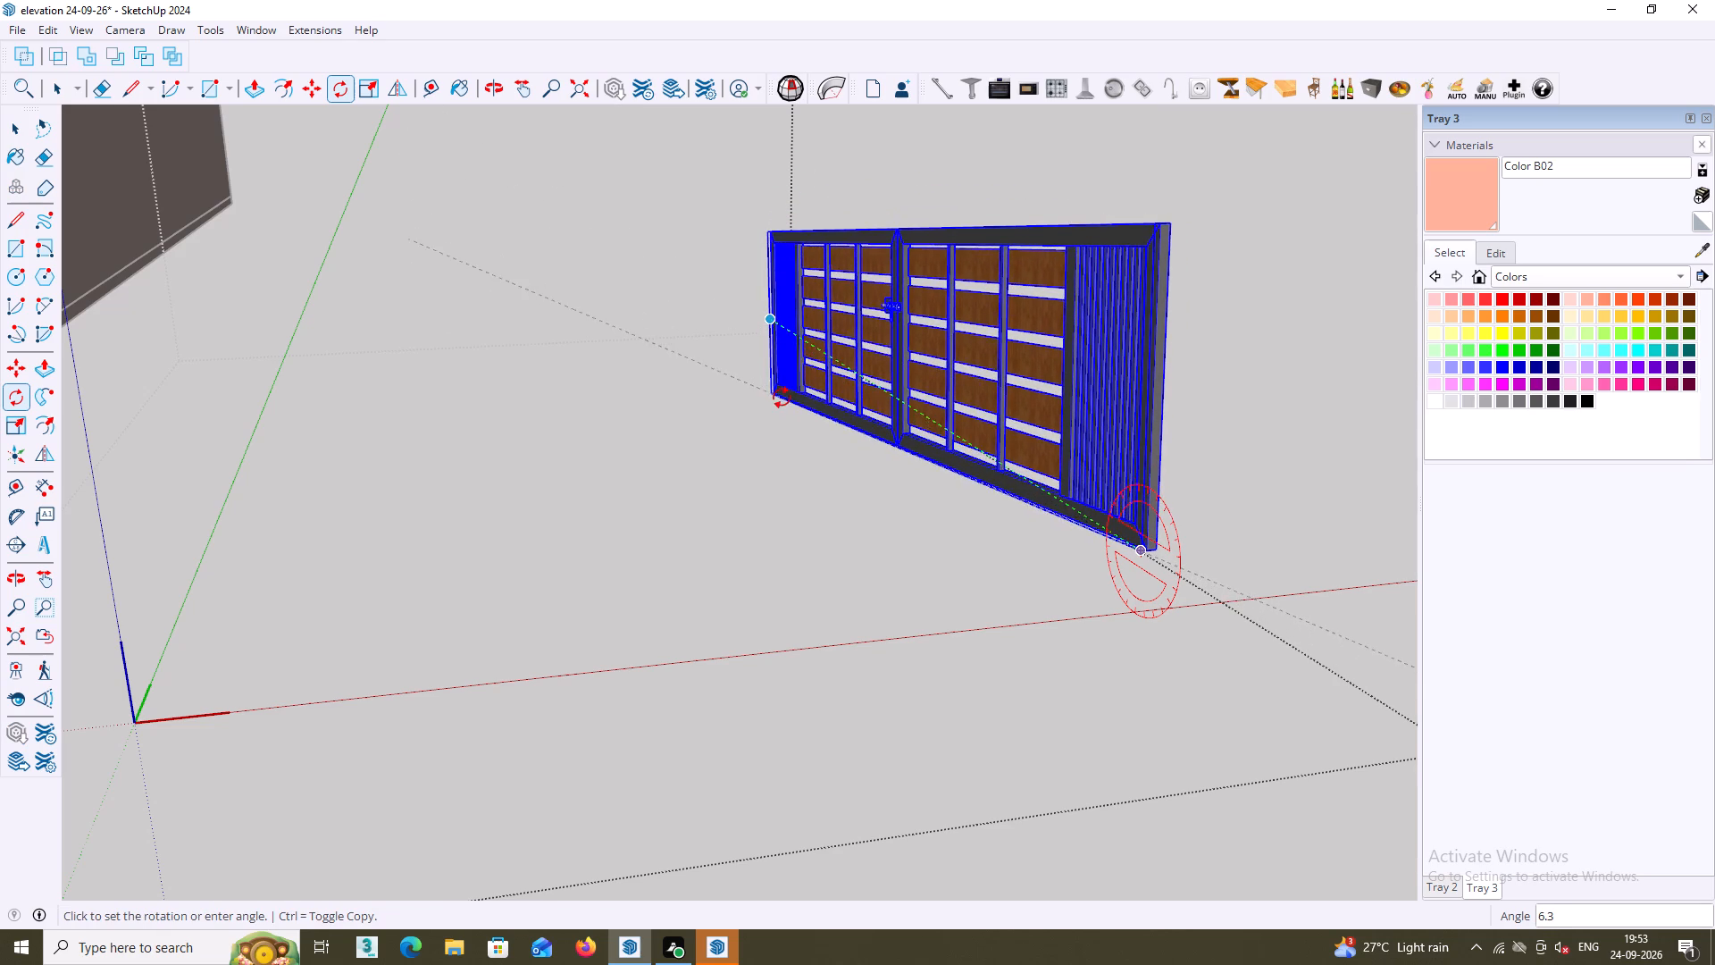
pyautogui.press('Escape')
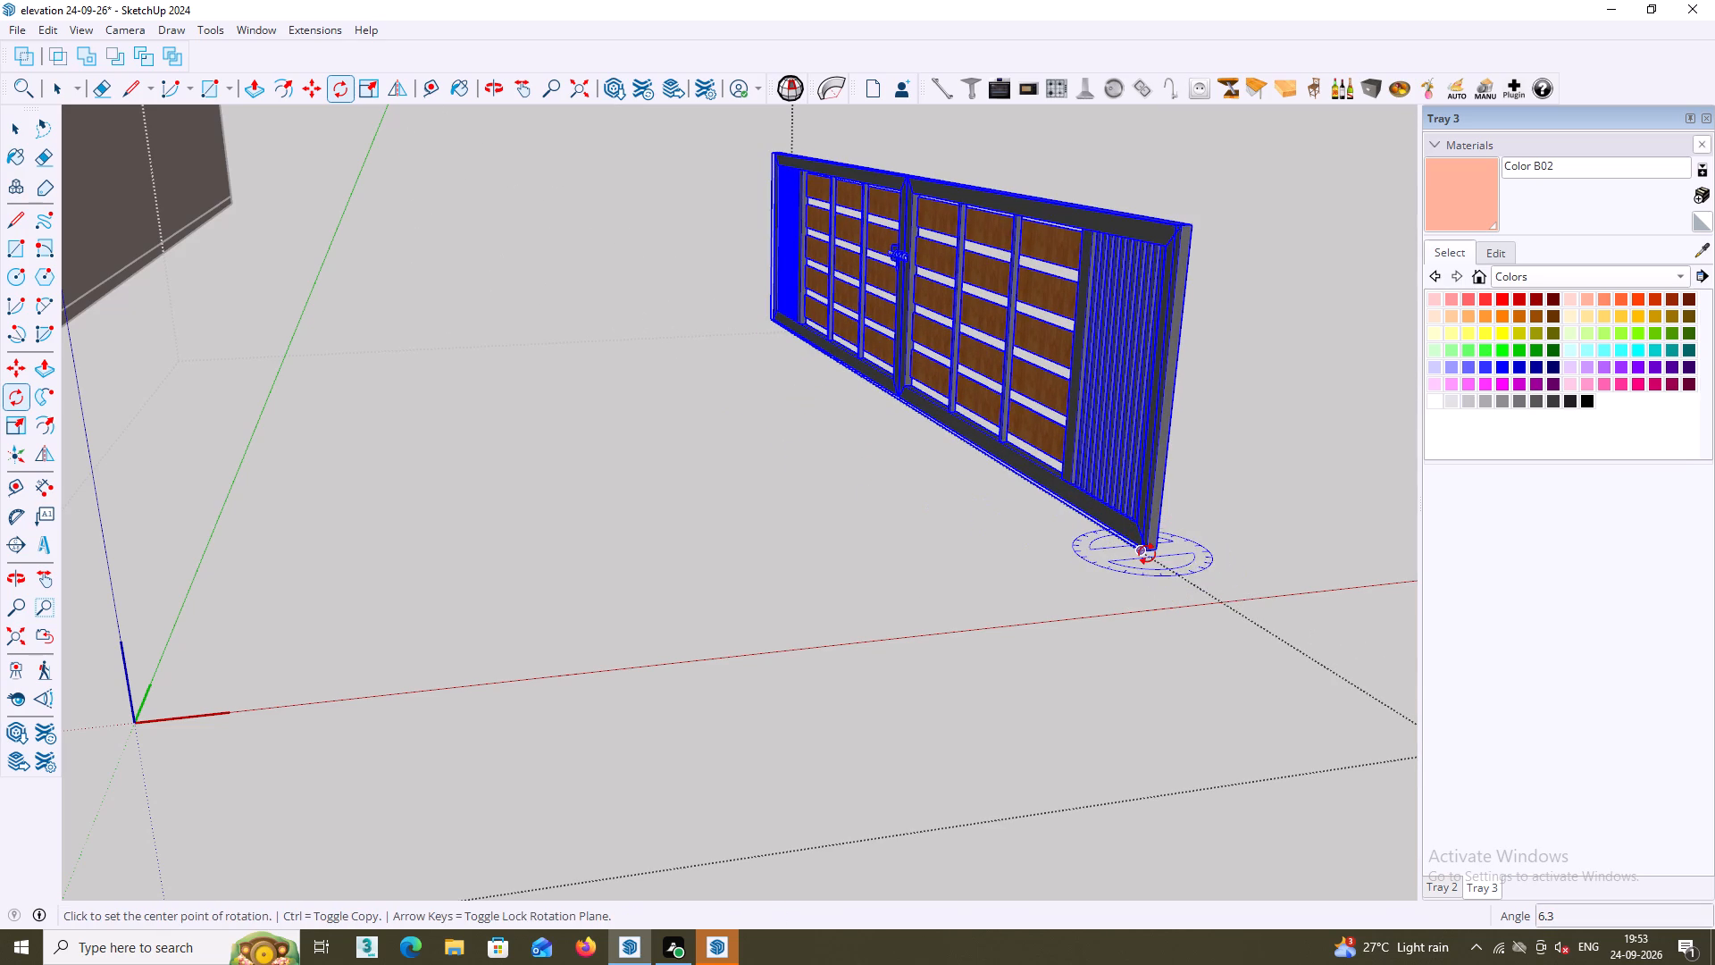
# Rotate the double-leaf gate 90 degrees about the vertical axis from its bottom corner, and close the component.
pyautogui.press('Up')
pyautogui.click(1147, 554)
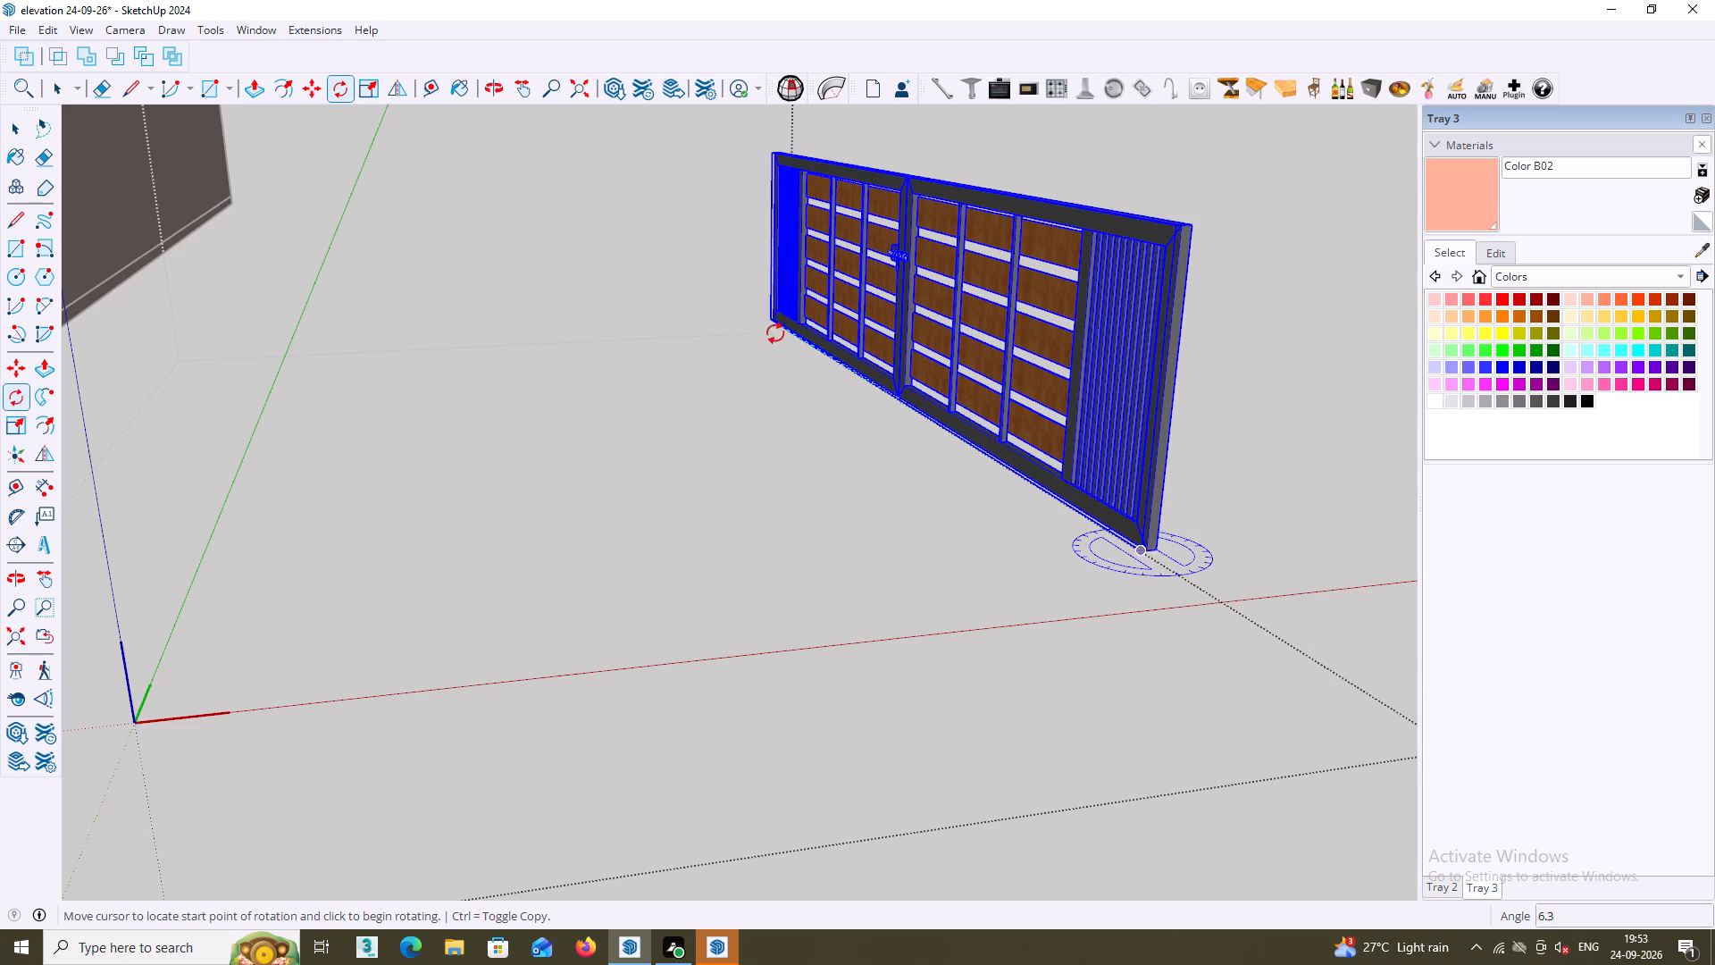
pyautogui.click(769, 318)
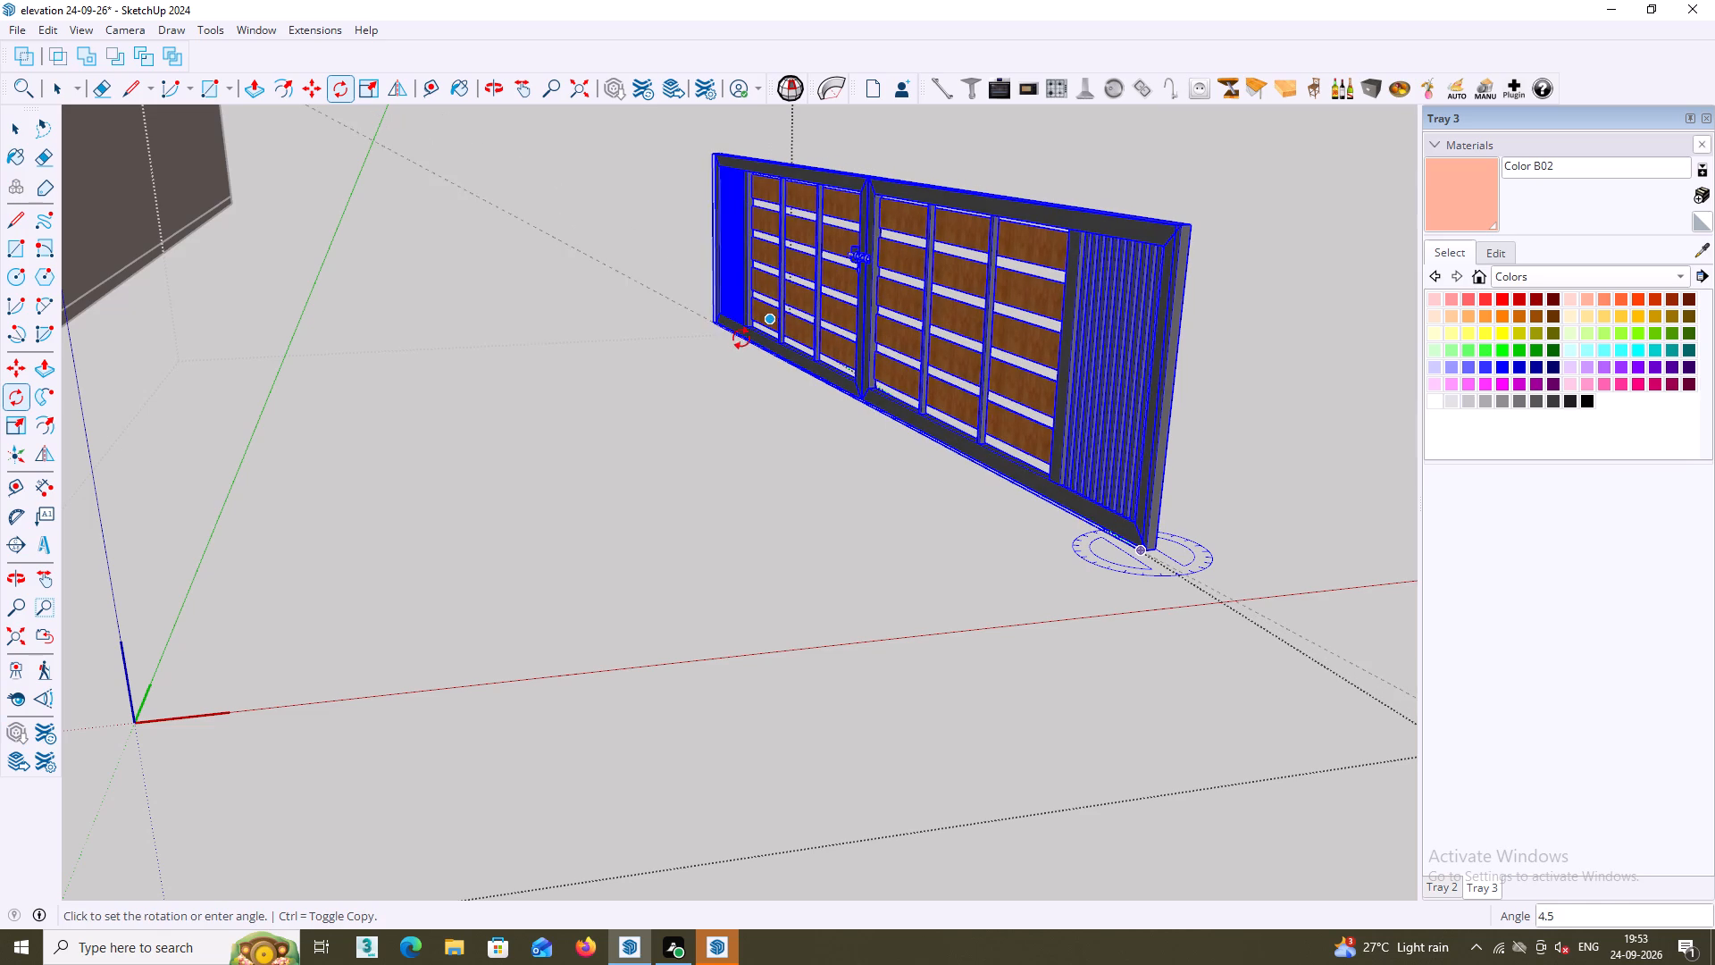
pyautogui.write('90')
pyautogui.press('Return')
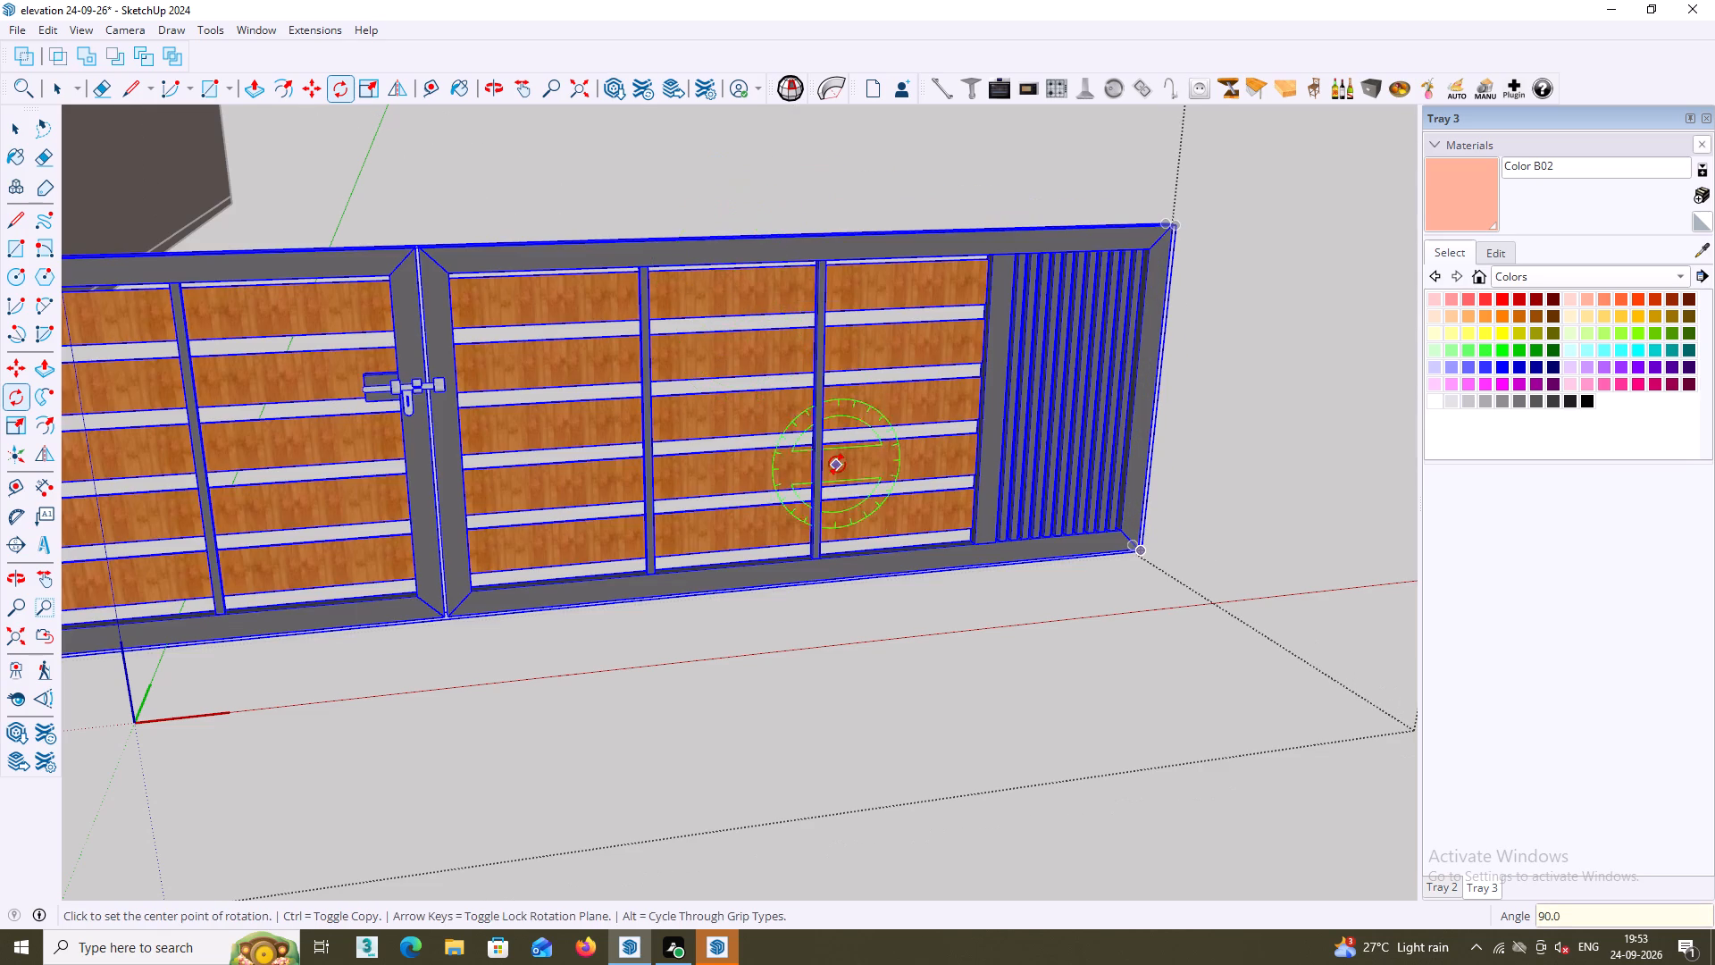
pyautogui.scroll(-7, 835, 512)
pyautogui.press('space')
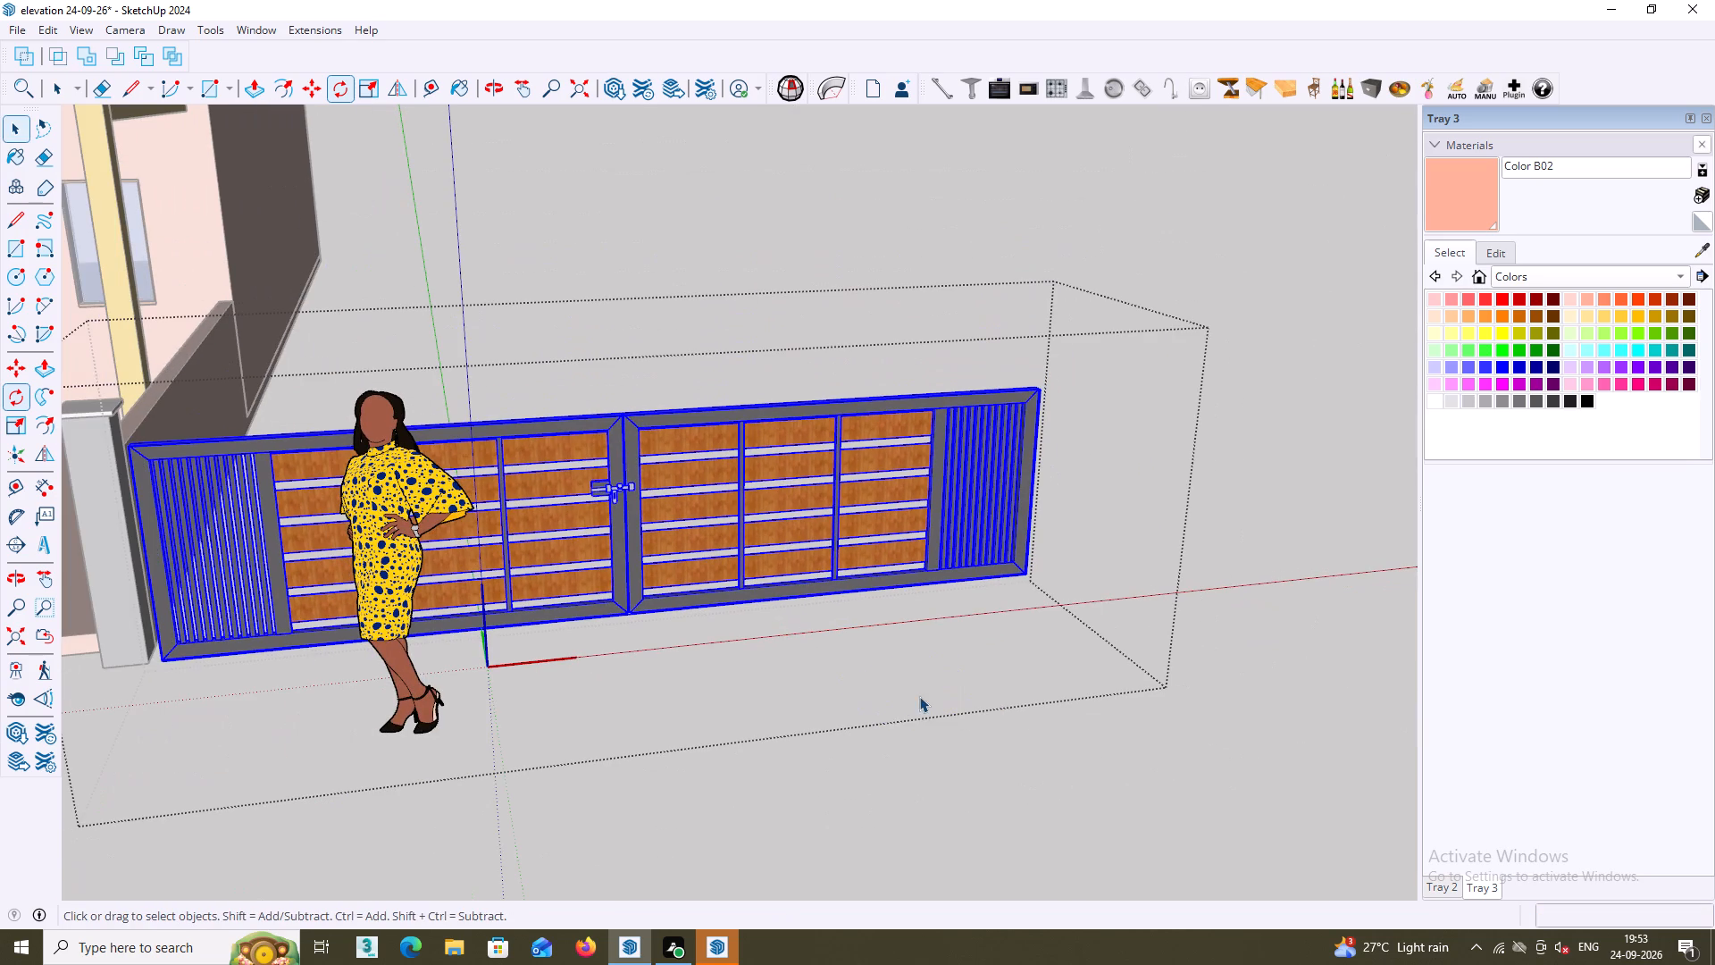
pyautogui.click(882, 712)
pyautogui.scroll(-2, 919, 743)
pyautogui.moveTo(990, 794); pyautogui.dragTo(1139, 761, button='middle')
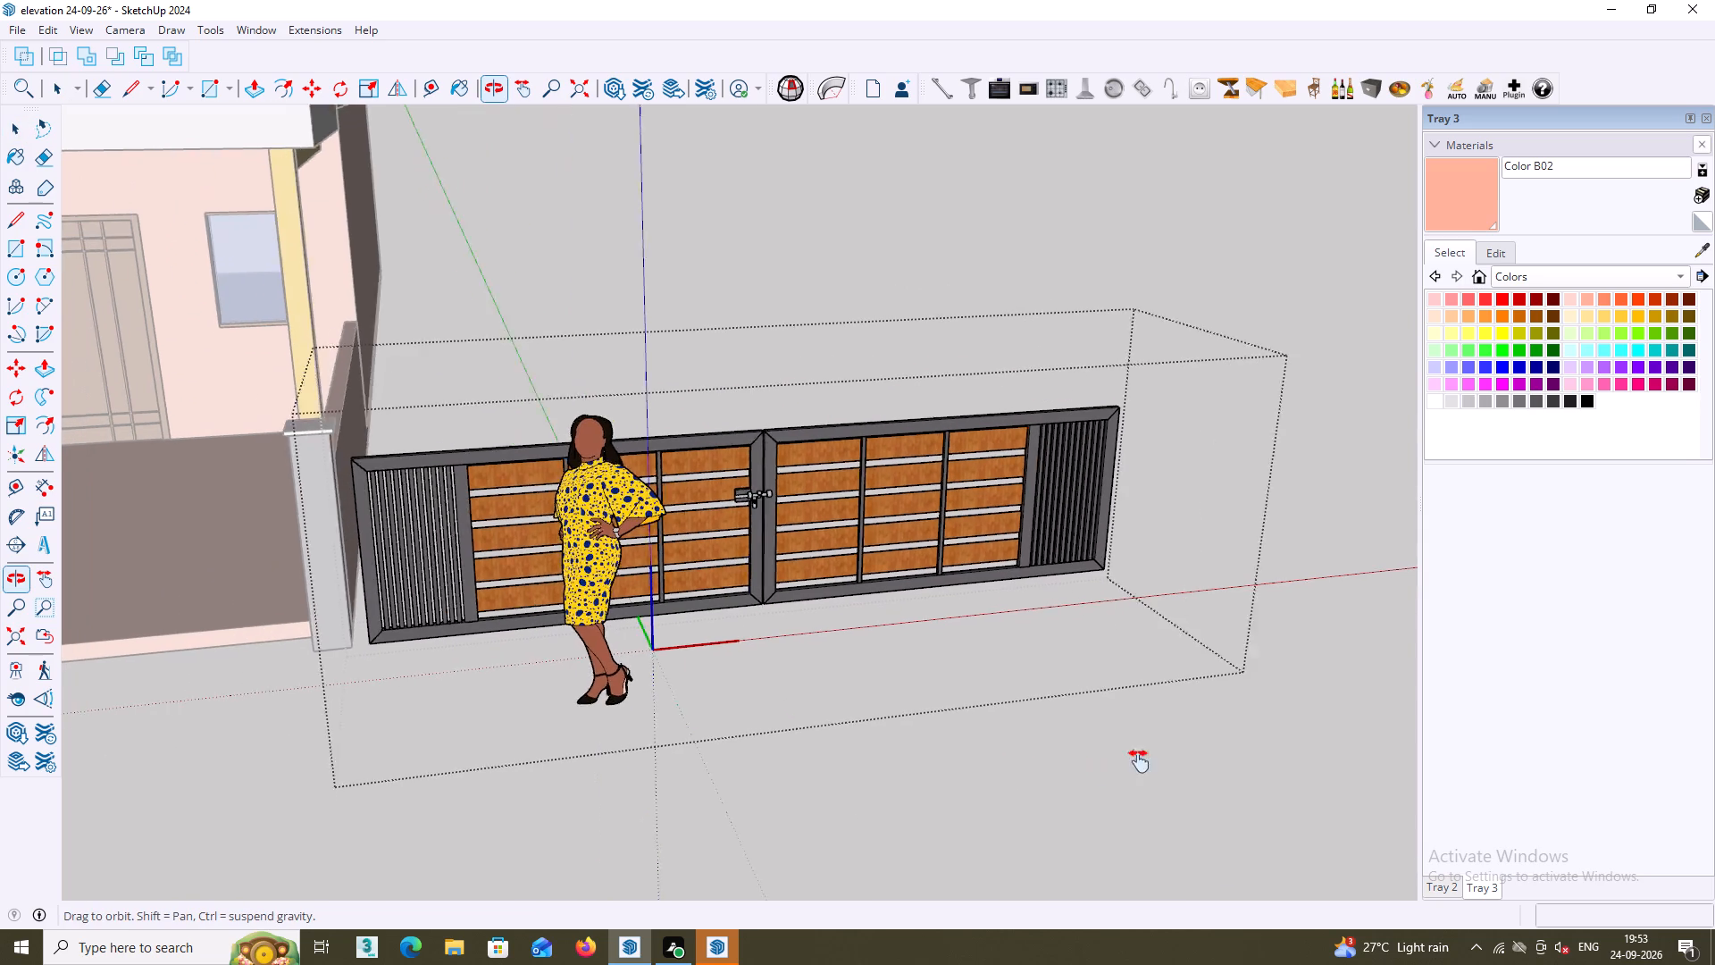
pyautogui.moveTo(1139, 761); pyautogui.dragTo(1209, 742, button='middle')
pyautogui.click(318, 774)
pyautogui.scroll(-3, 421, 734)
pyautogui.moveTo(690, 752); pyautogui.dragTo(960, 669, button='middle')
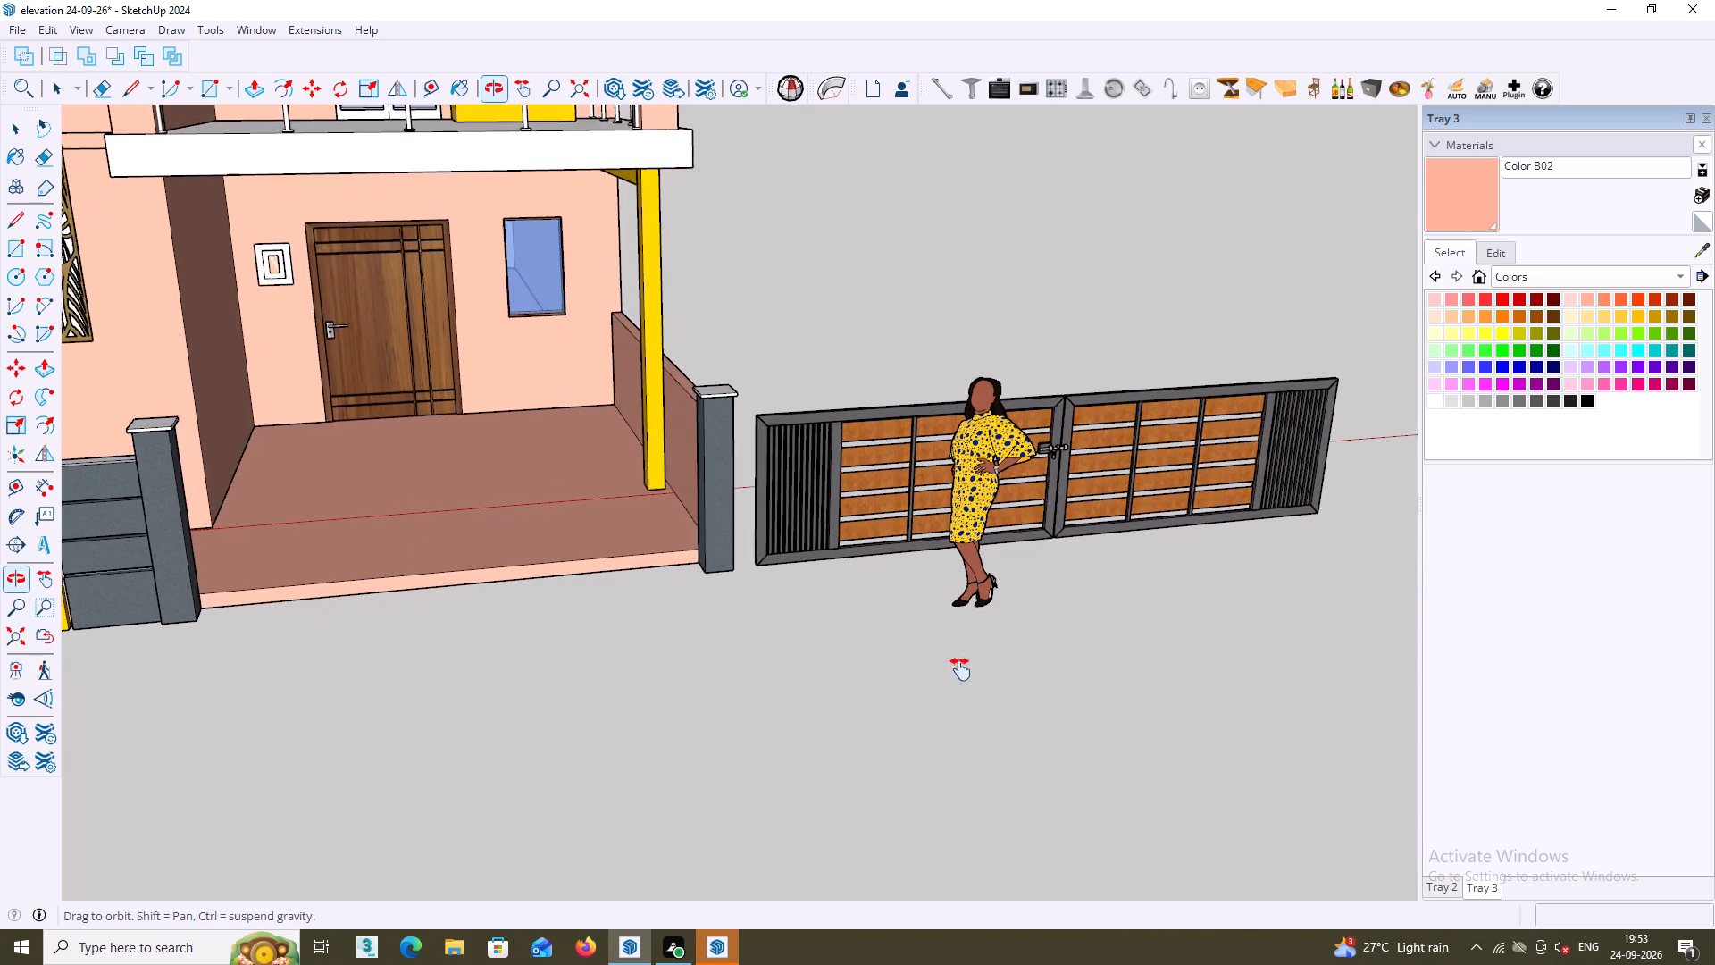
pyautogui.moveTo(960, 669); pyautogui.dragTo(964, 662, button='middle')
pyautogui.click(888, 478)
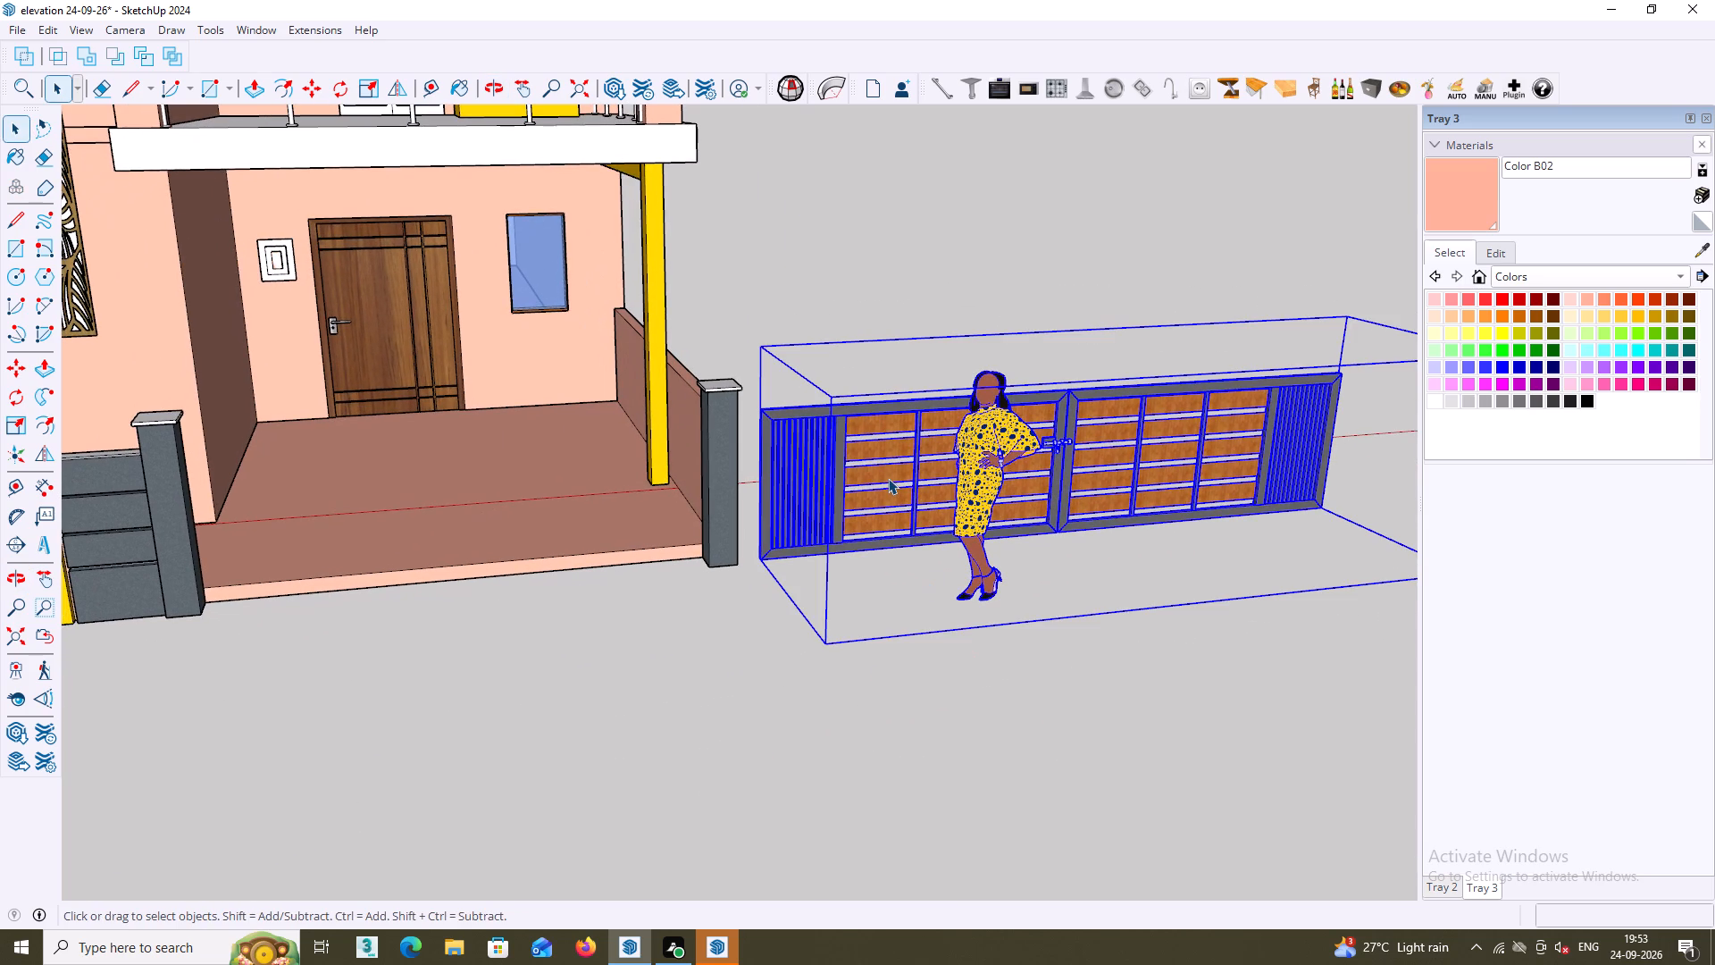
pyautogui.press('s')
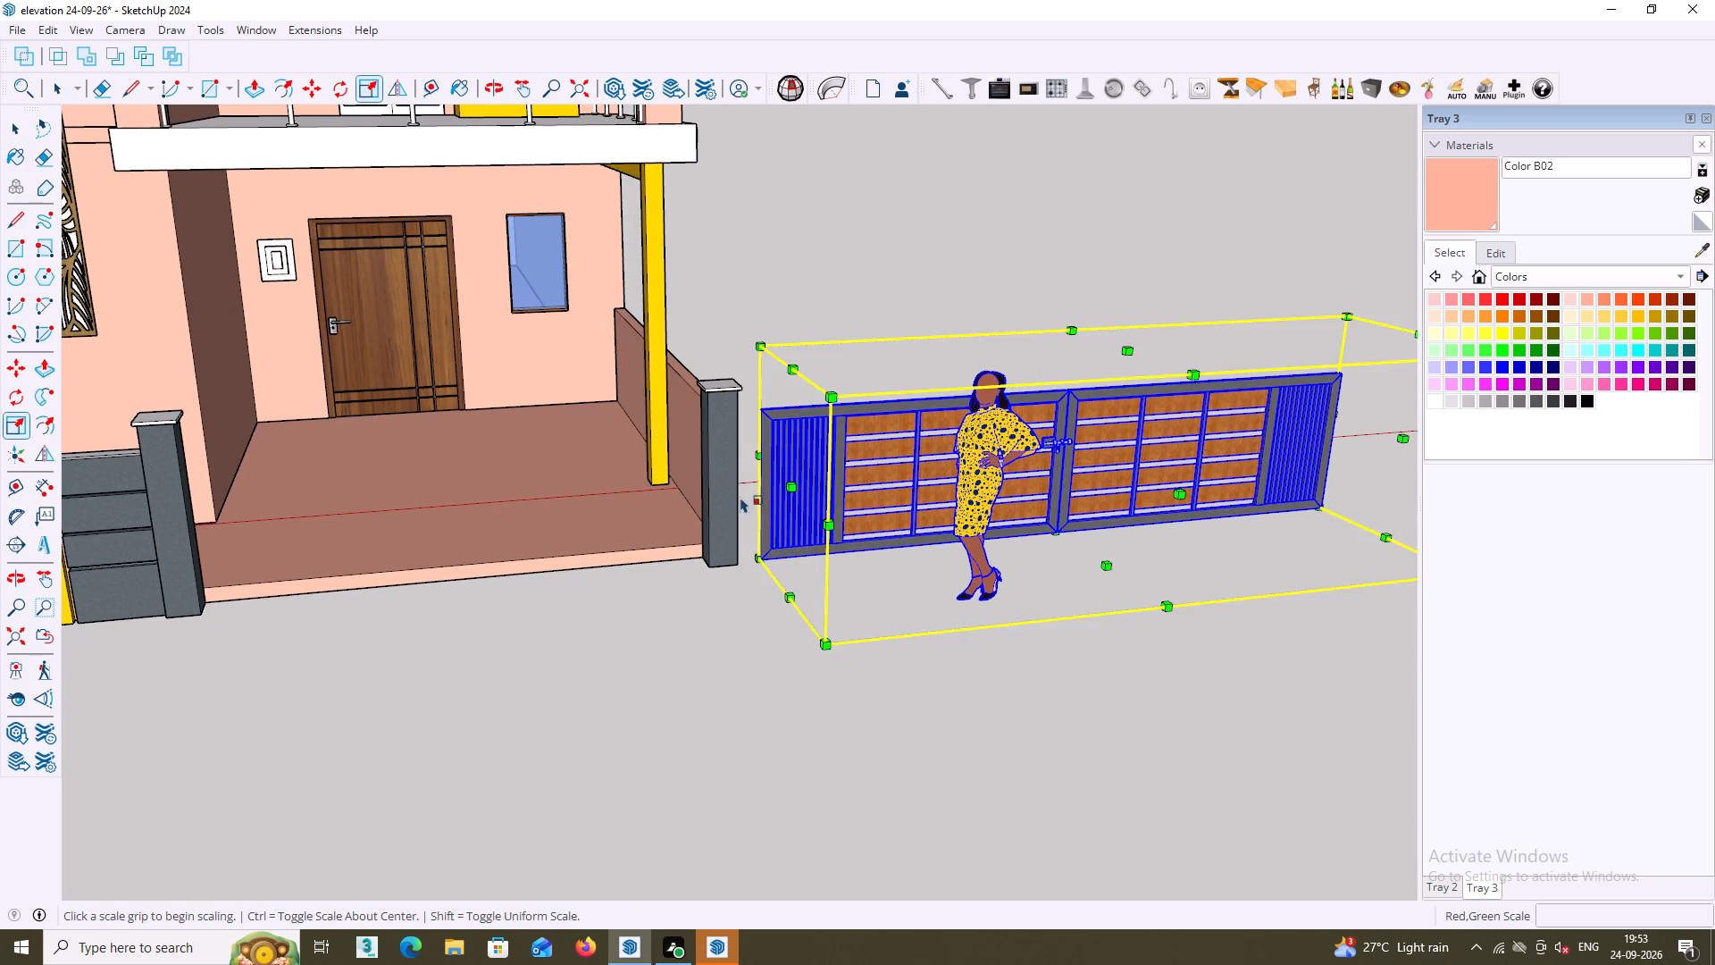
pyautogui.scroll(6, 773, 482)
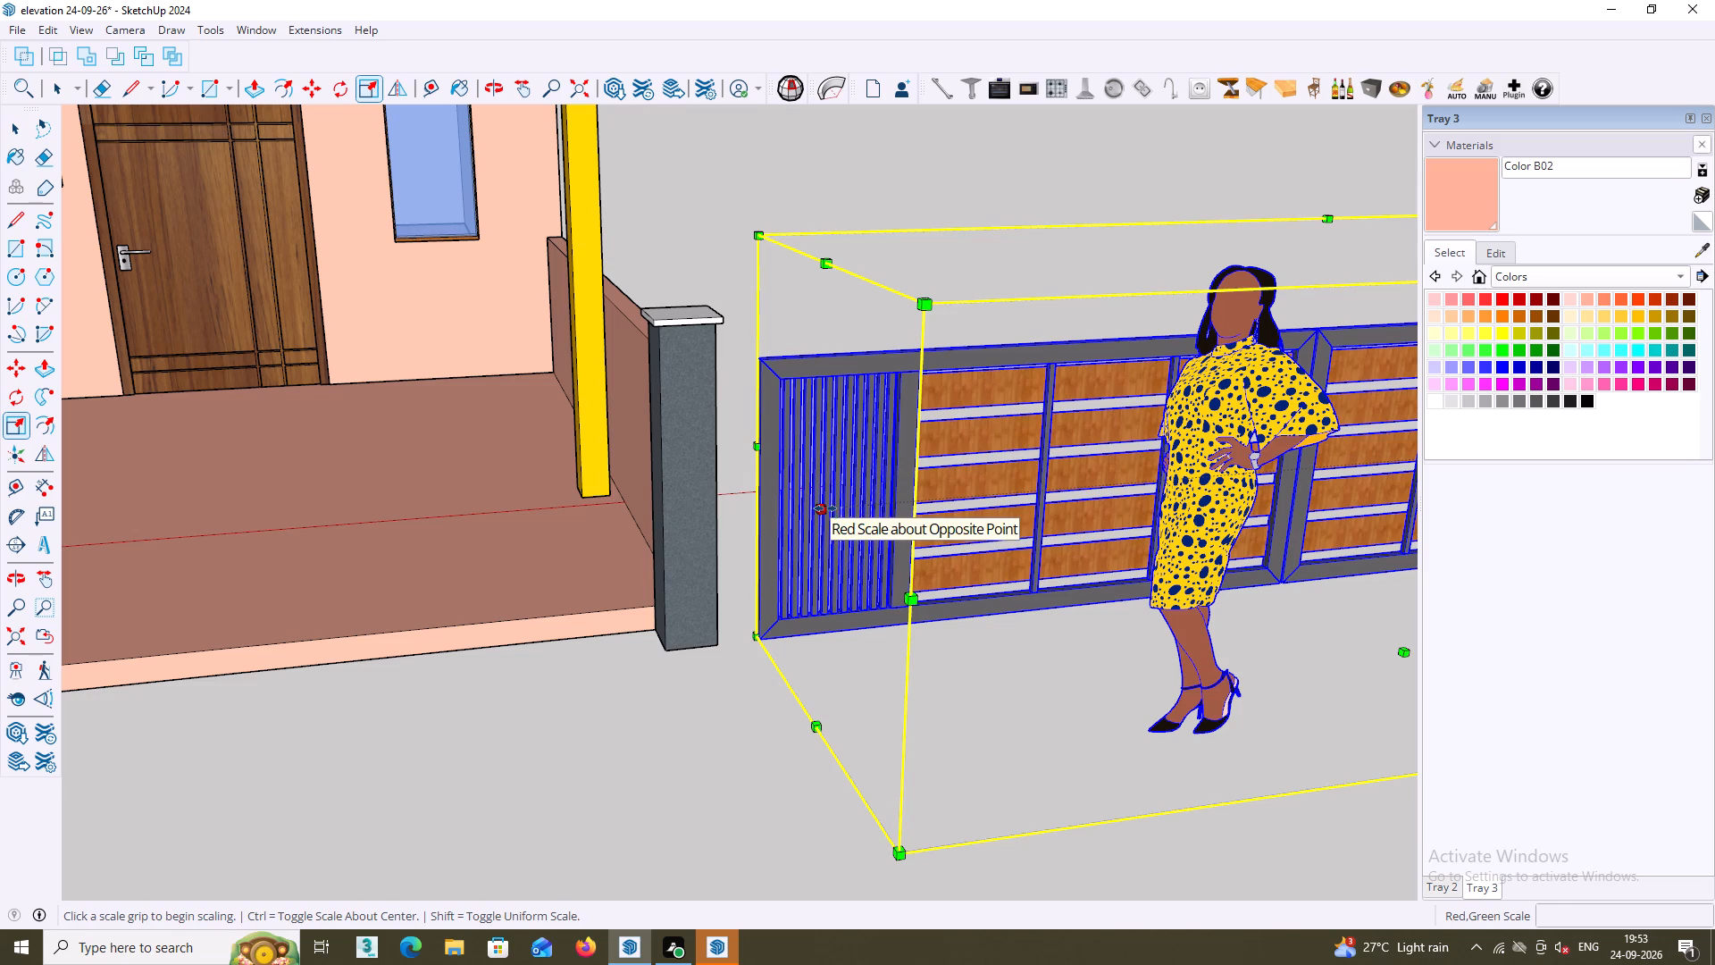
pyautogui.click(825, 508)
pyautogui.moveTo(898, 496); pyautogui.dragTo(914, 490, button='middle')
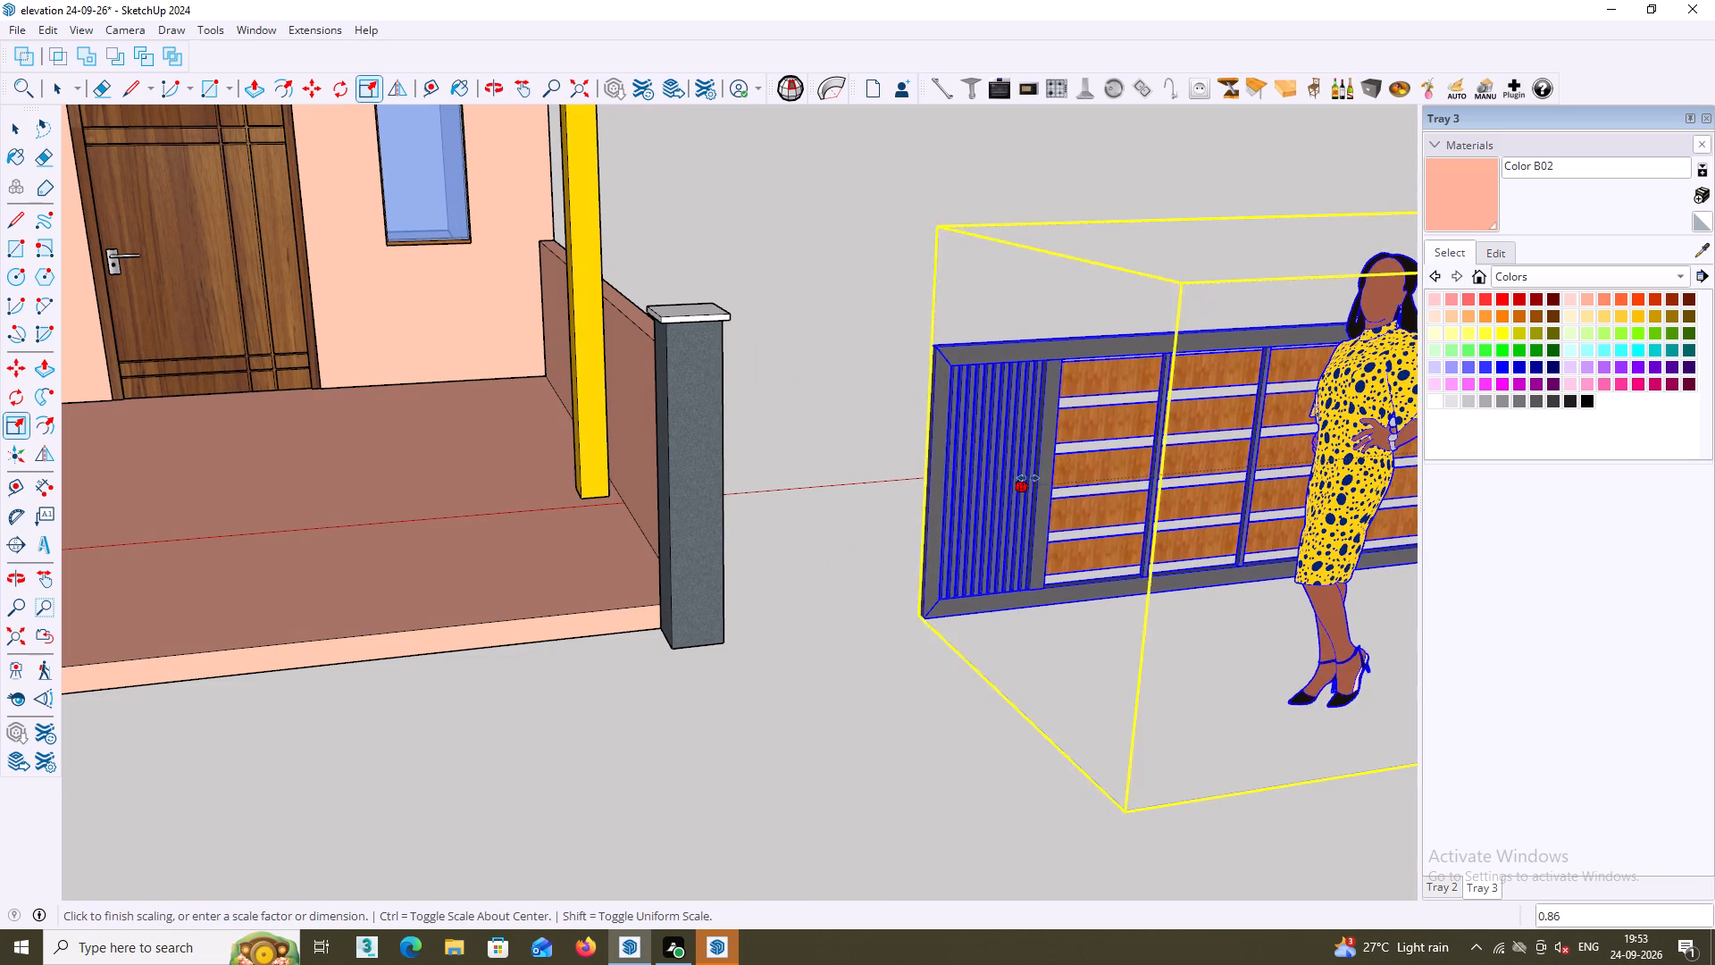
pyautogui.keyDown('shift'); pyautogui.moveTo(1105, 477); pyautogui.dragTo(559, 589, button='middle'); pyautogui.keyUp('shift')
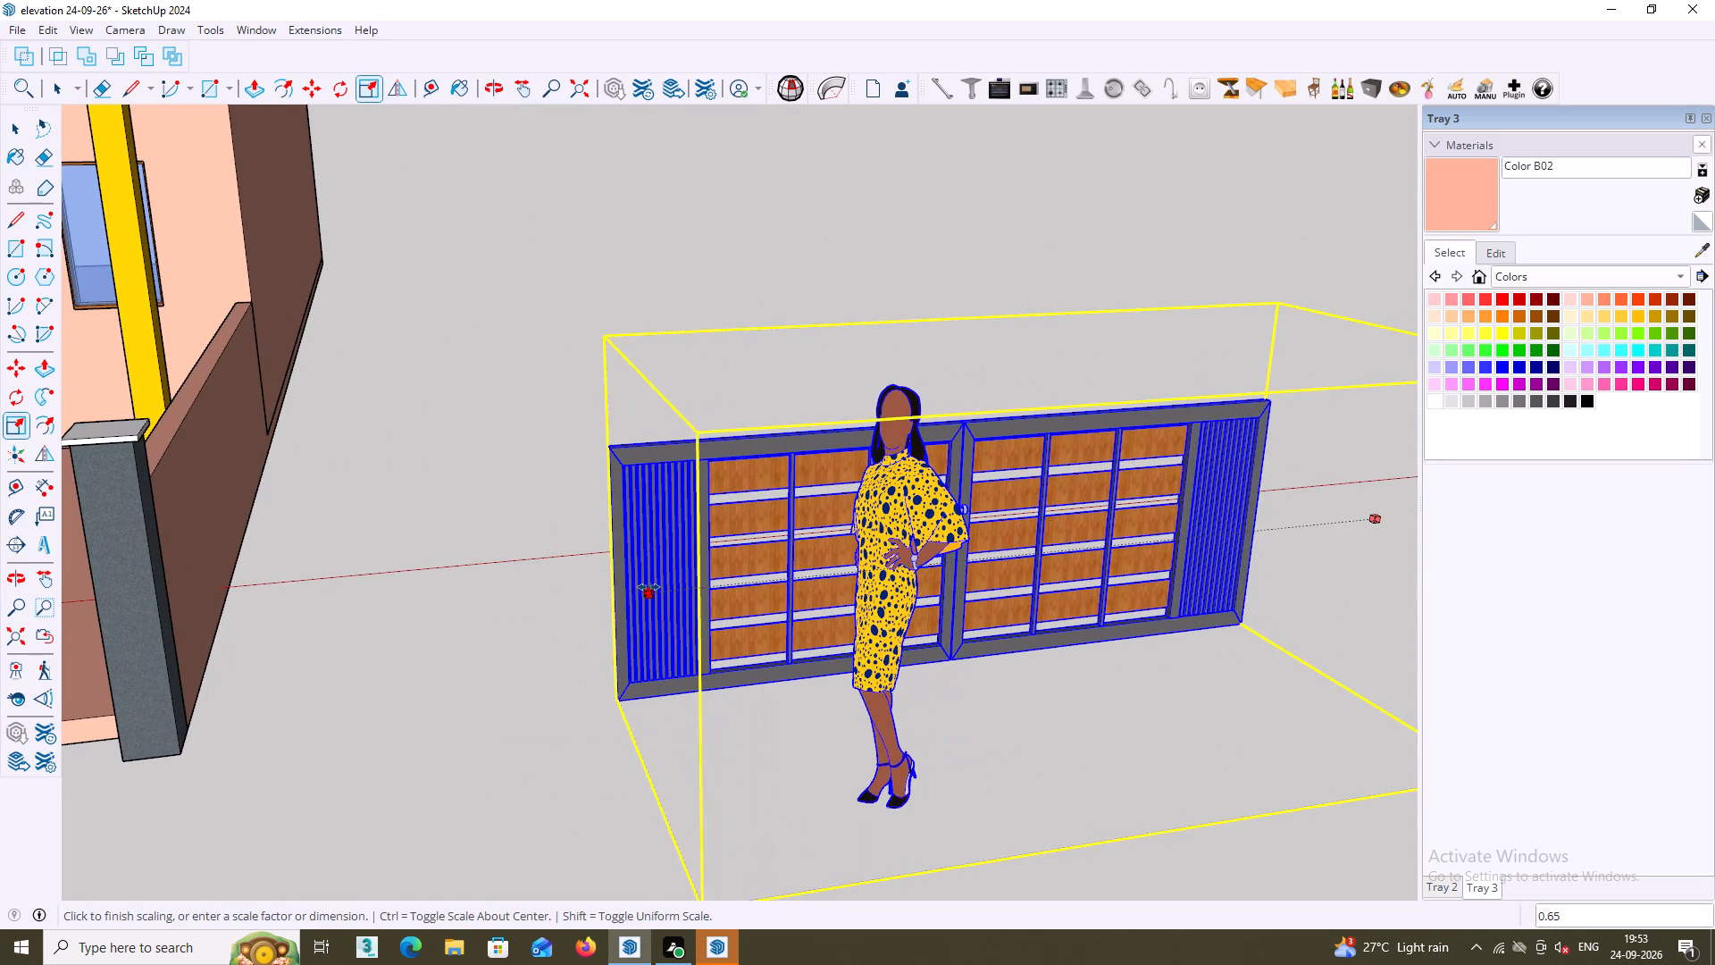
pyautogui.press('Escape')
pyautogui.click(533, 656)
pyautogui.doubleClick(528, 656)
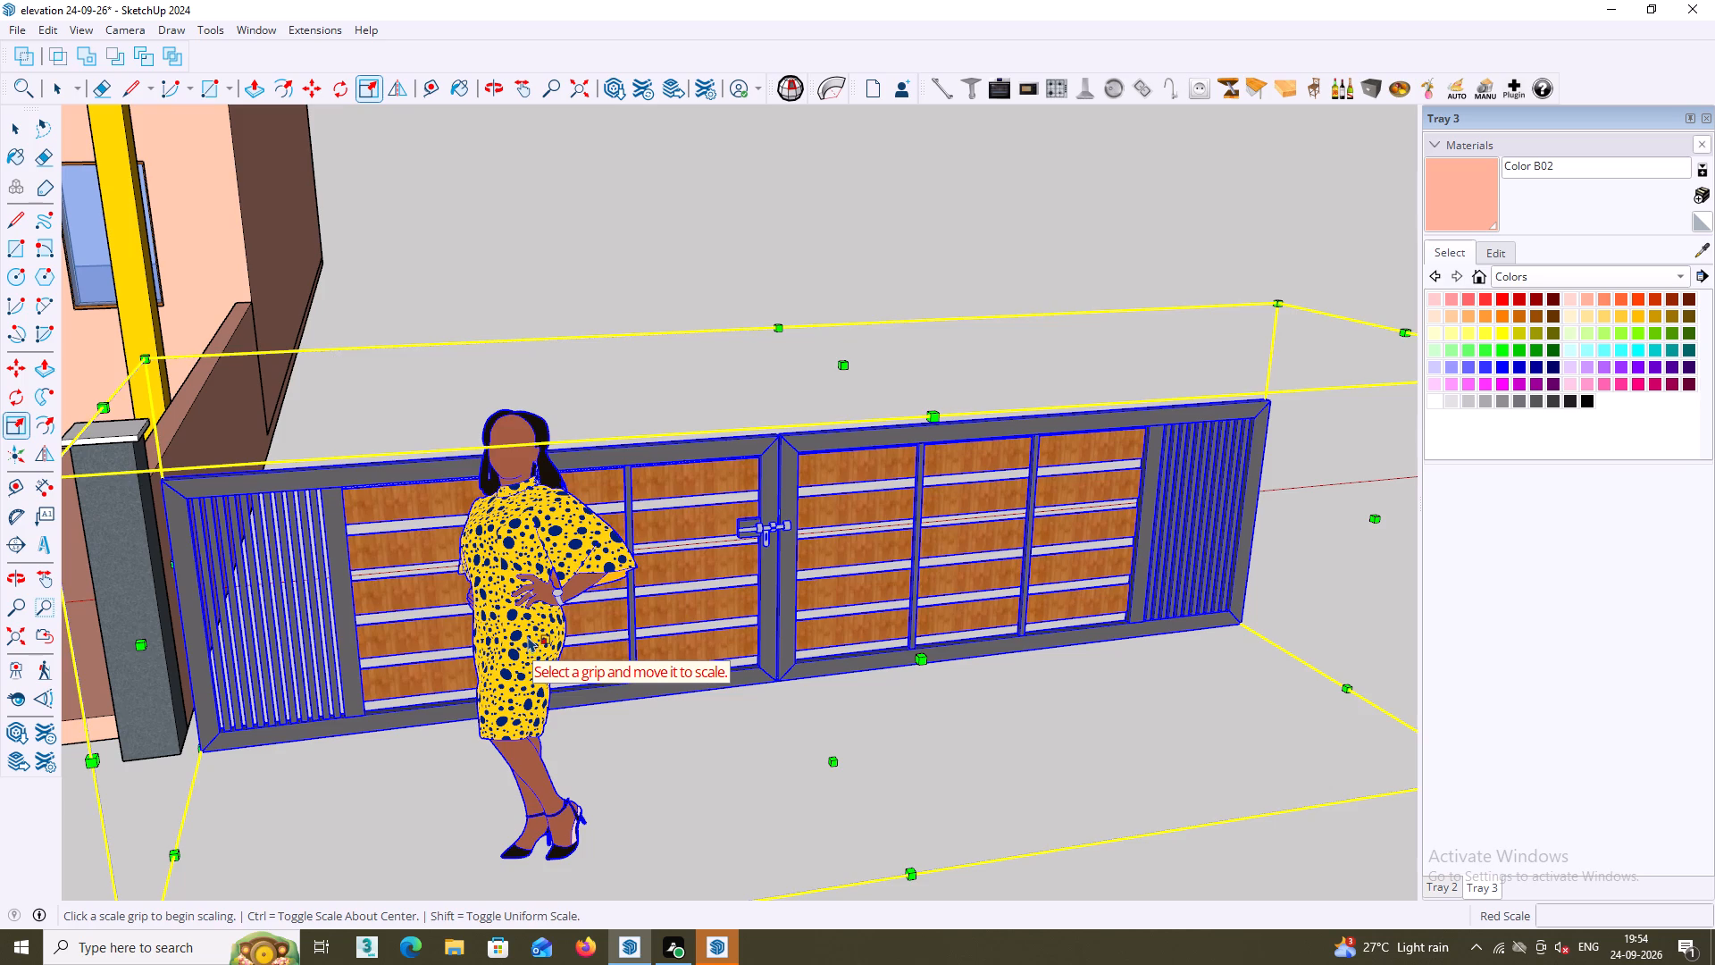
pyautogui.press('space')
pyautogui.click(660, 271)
# Inside the gate component, move the woman figure about 49' 6" away behind the gate, and close the component.
pyautogui.click(544, 545)
pyautogui.click(544, 545)
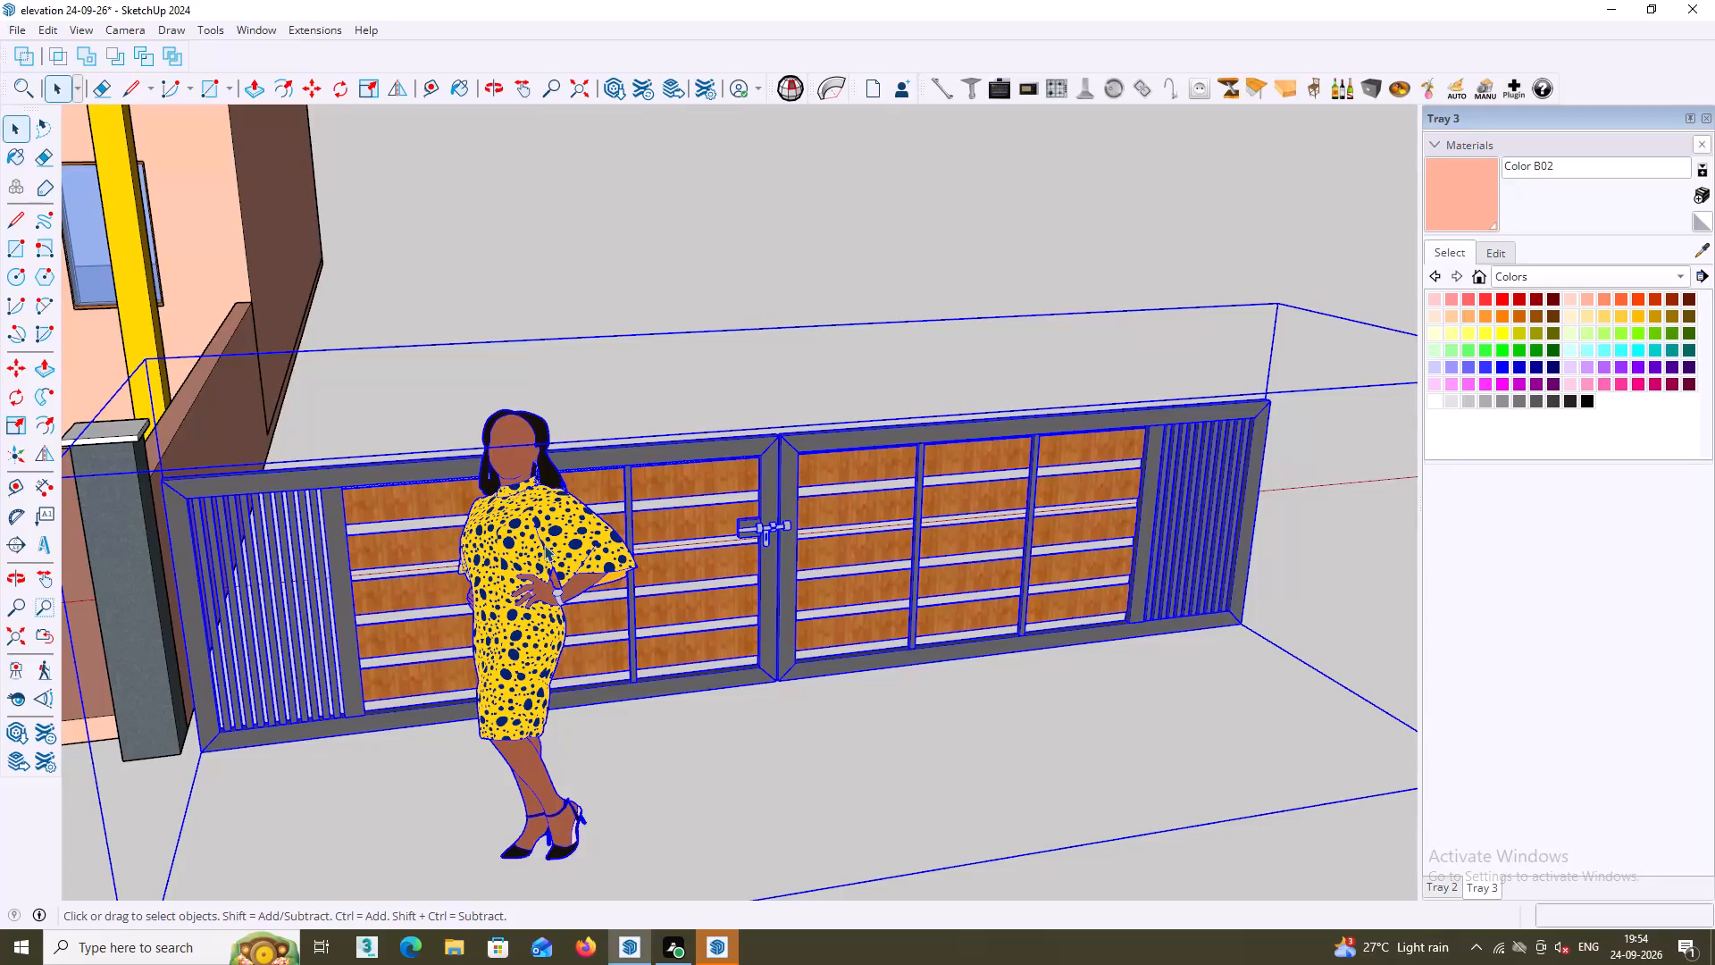
pyautogui.click(541, 586)
pyautogui.doubleClick(536, 623)
pyautogui.click(532, 630)
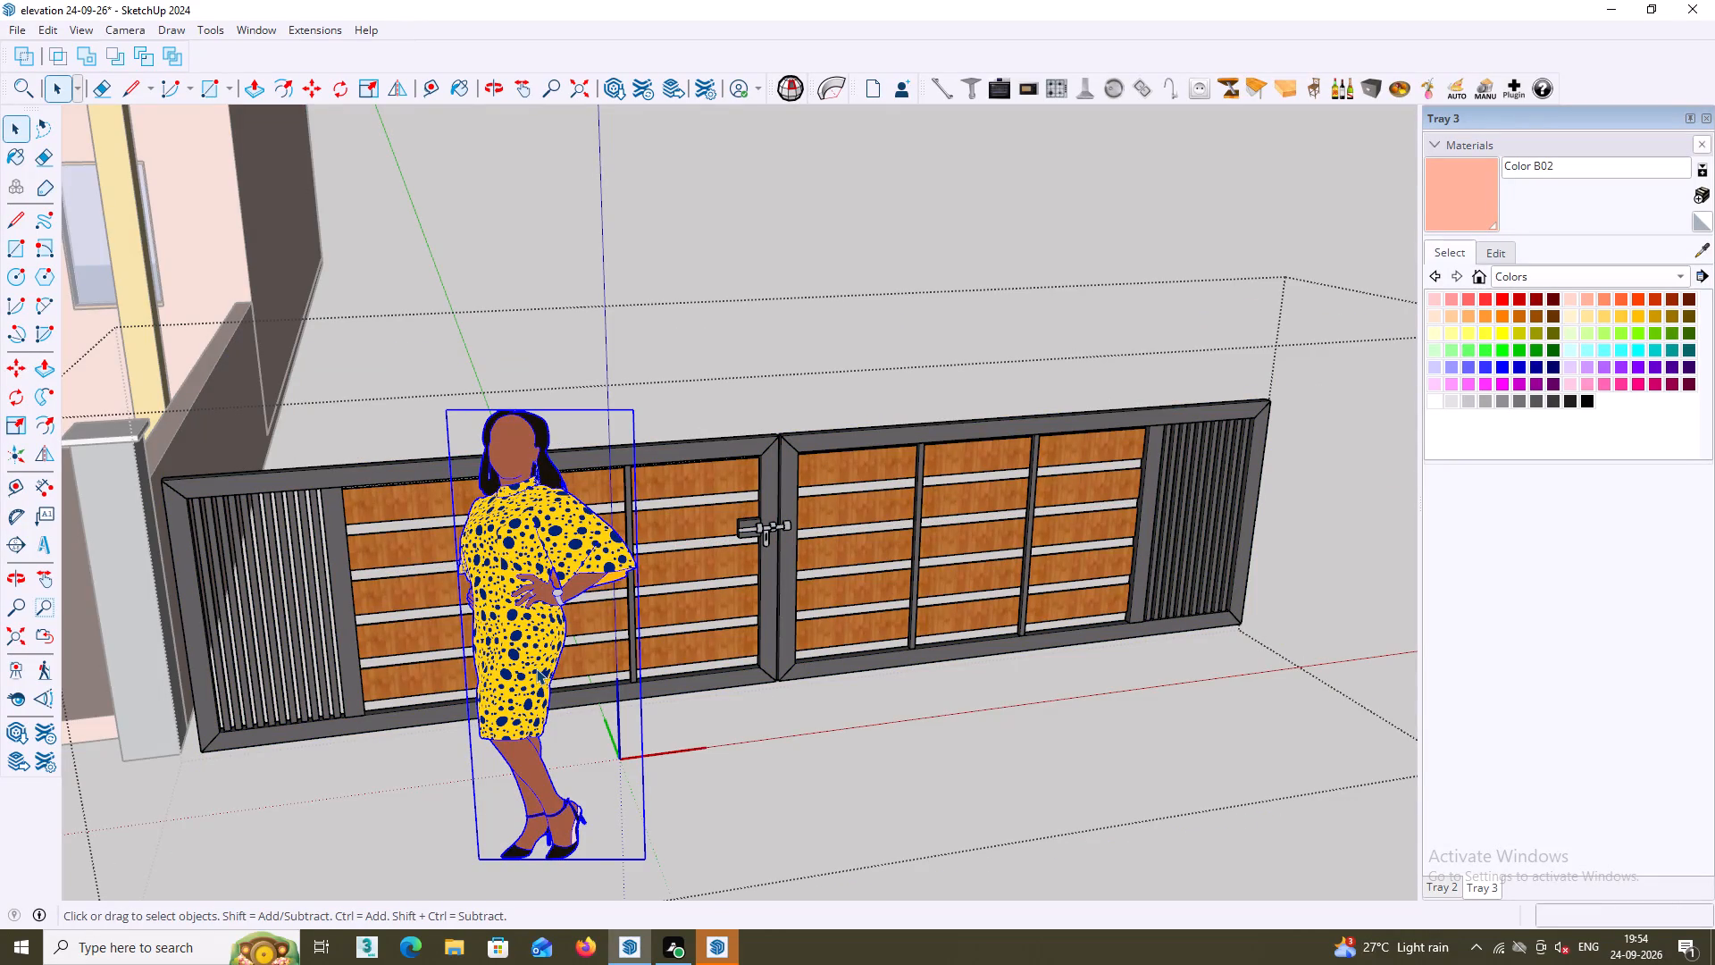
pyautogui.press('m')
pyautogui.click(559, 821)
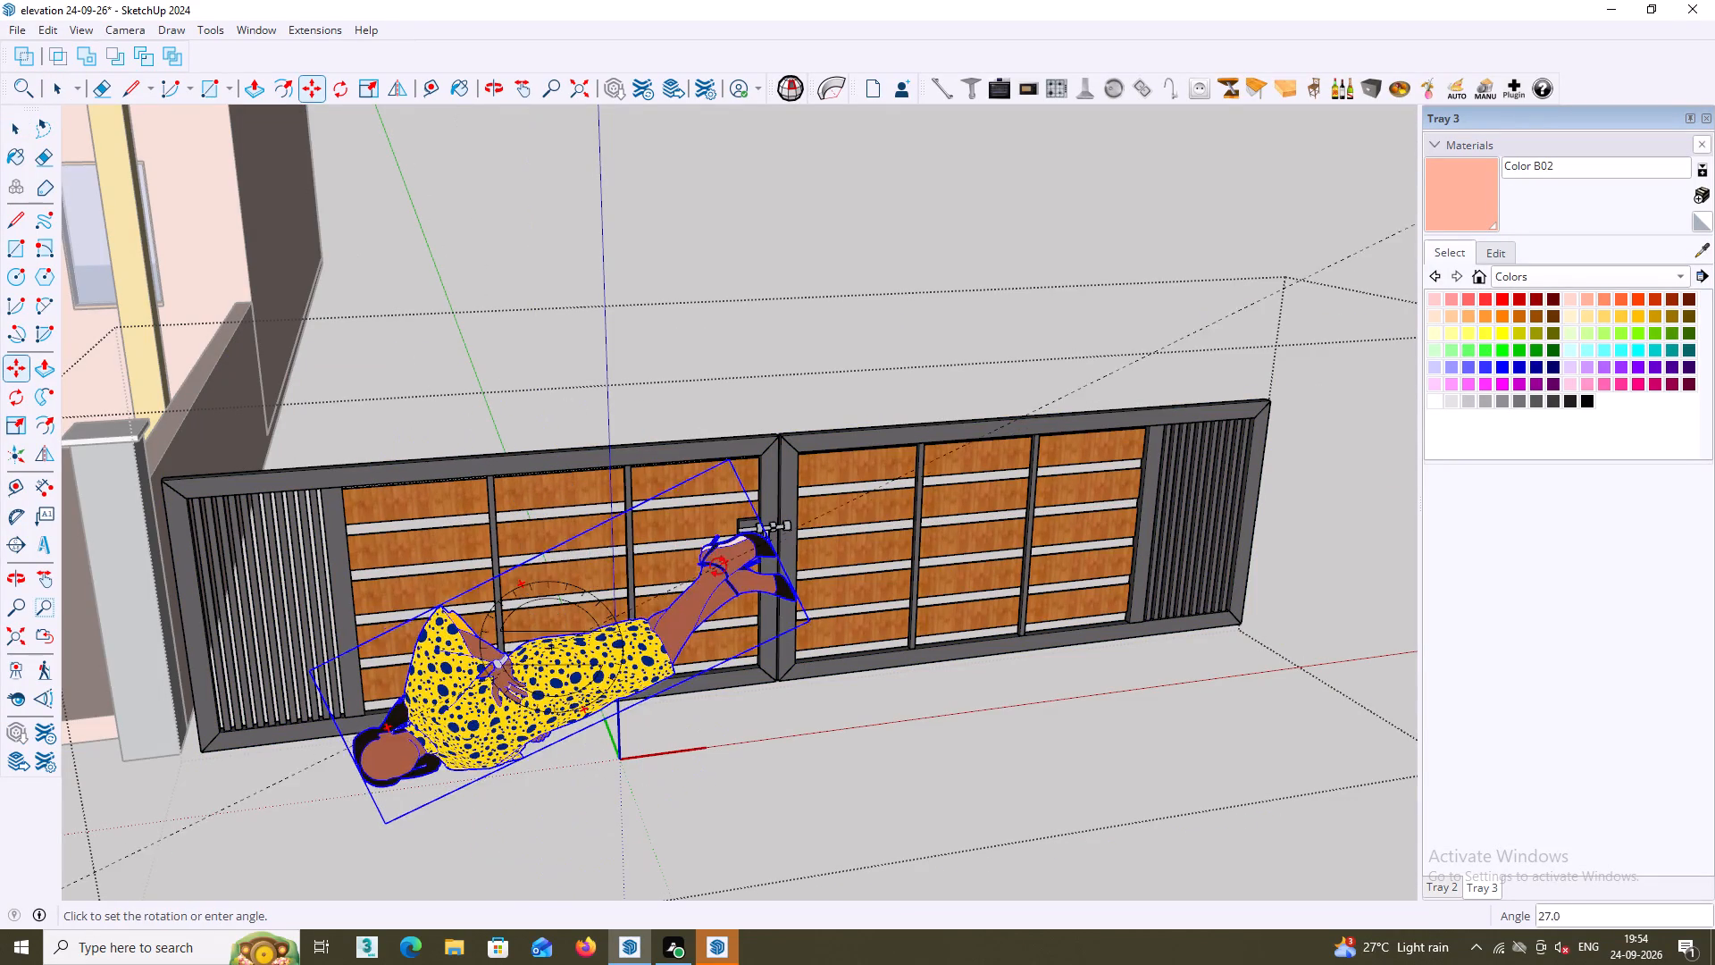
pyautogui.press('Escape')
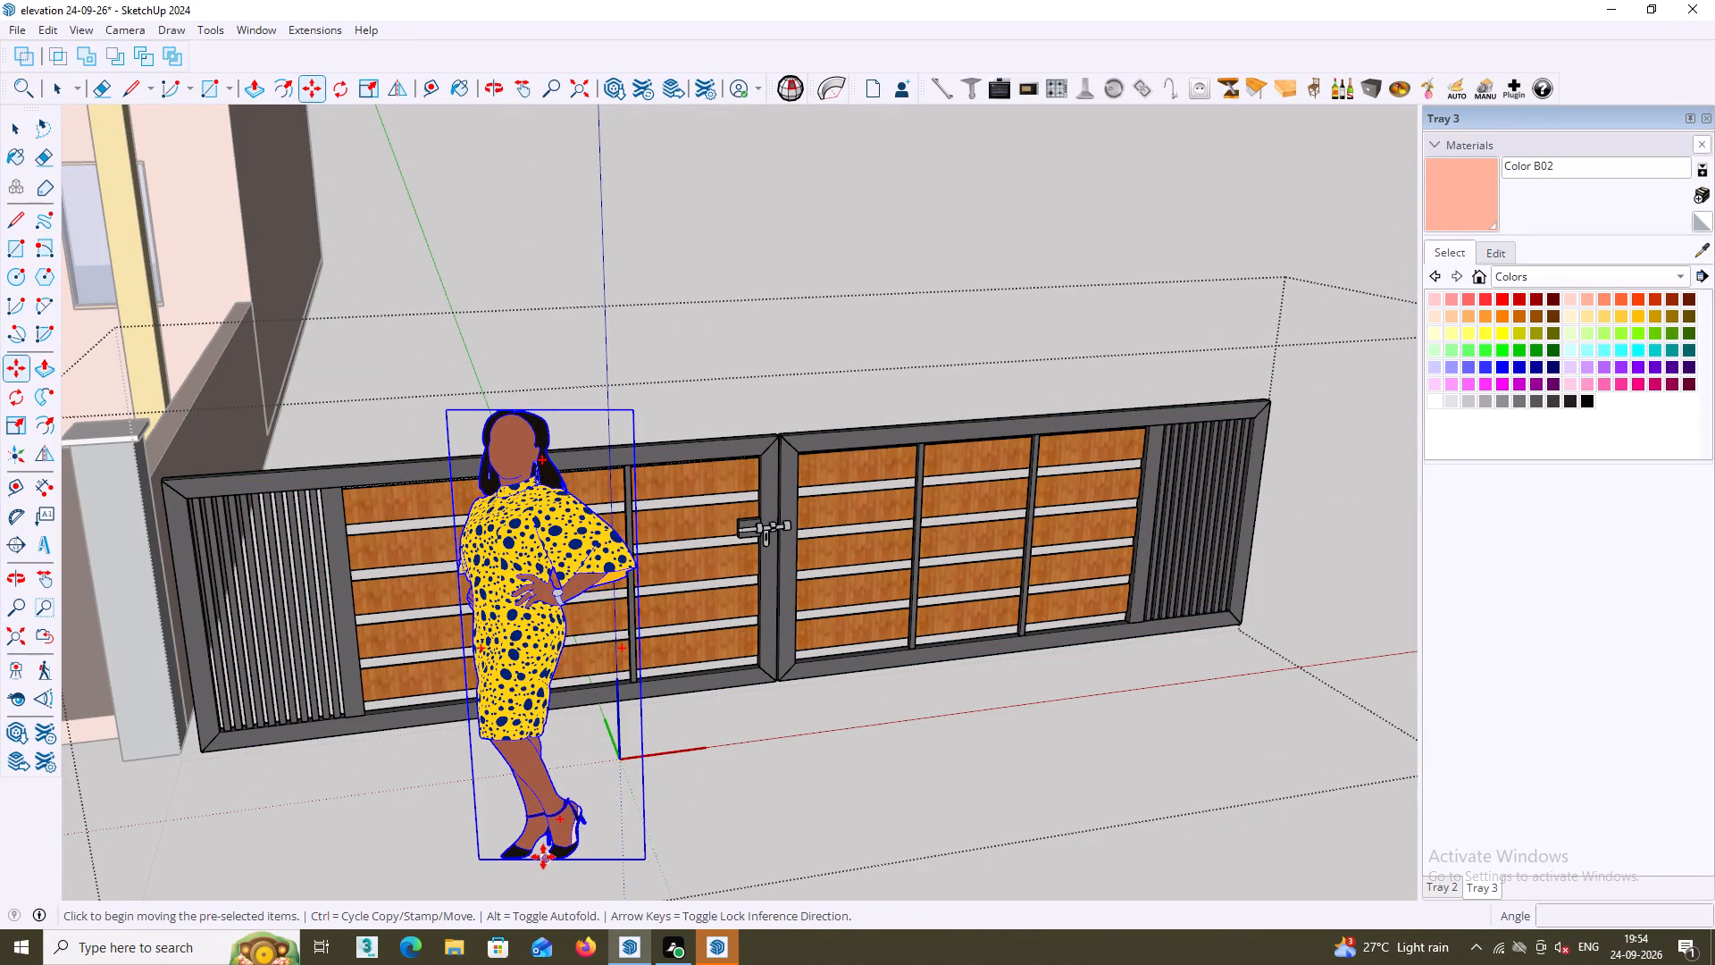
pyautogui.click(543, 858)
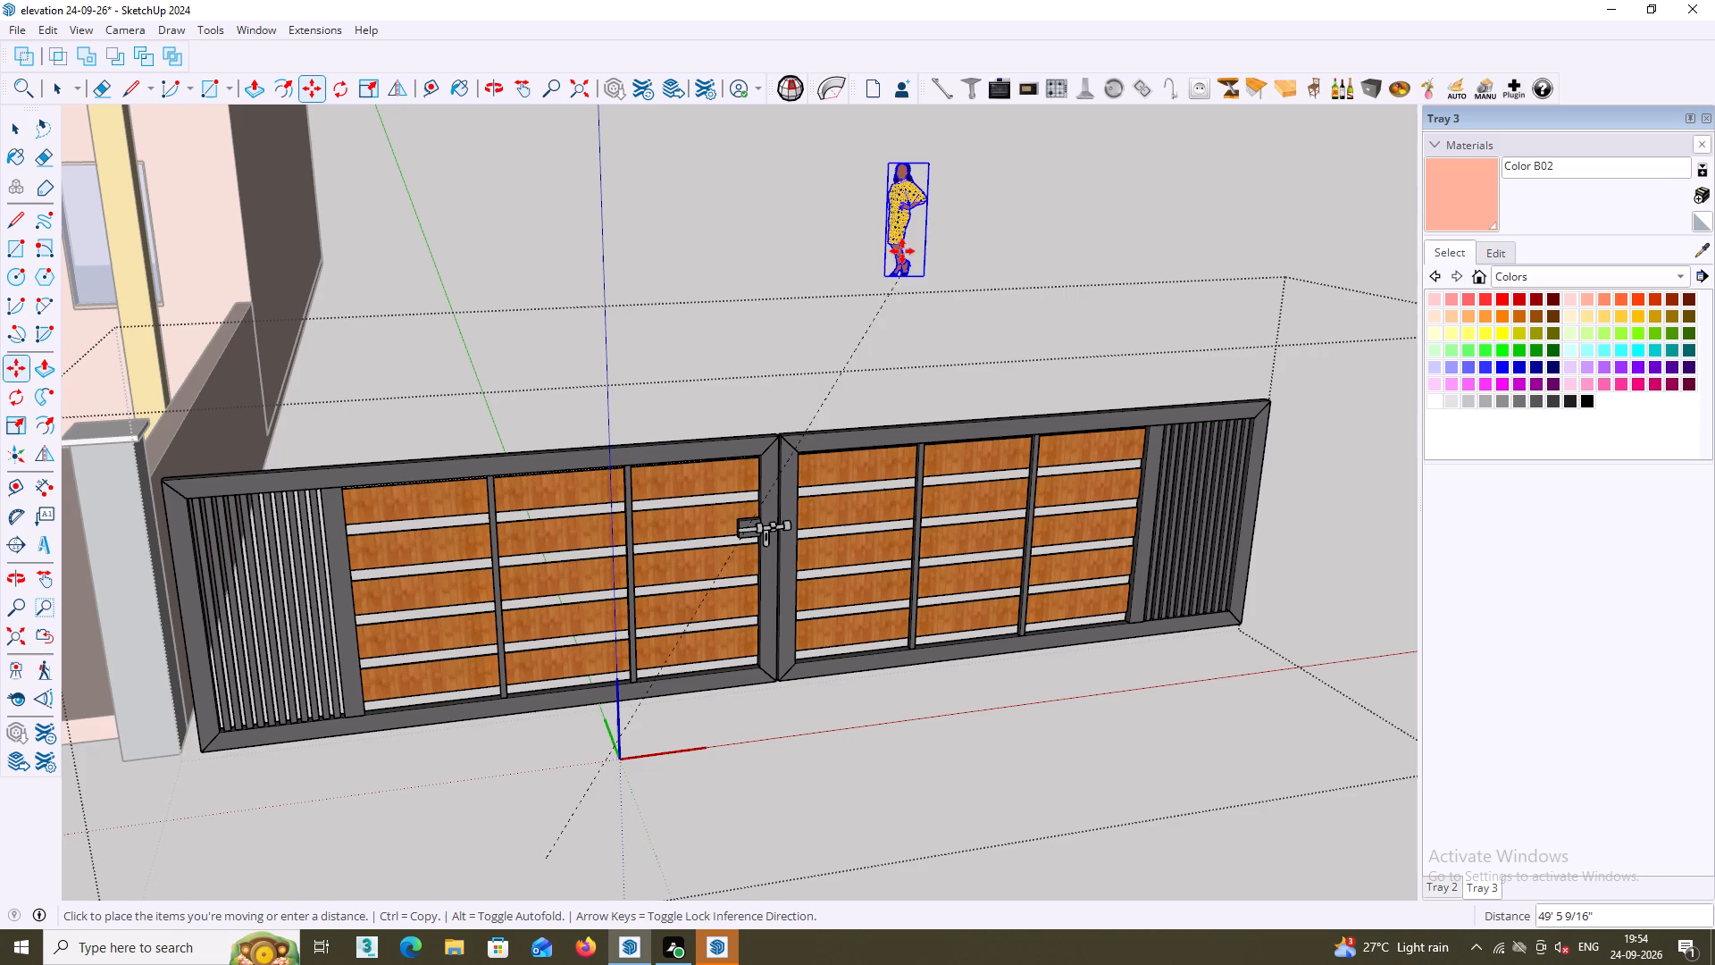
pyautogui.doubleClick(904, 241)
pyautogui.scroll(-2, 552, 611)
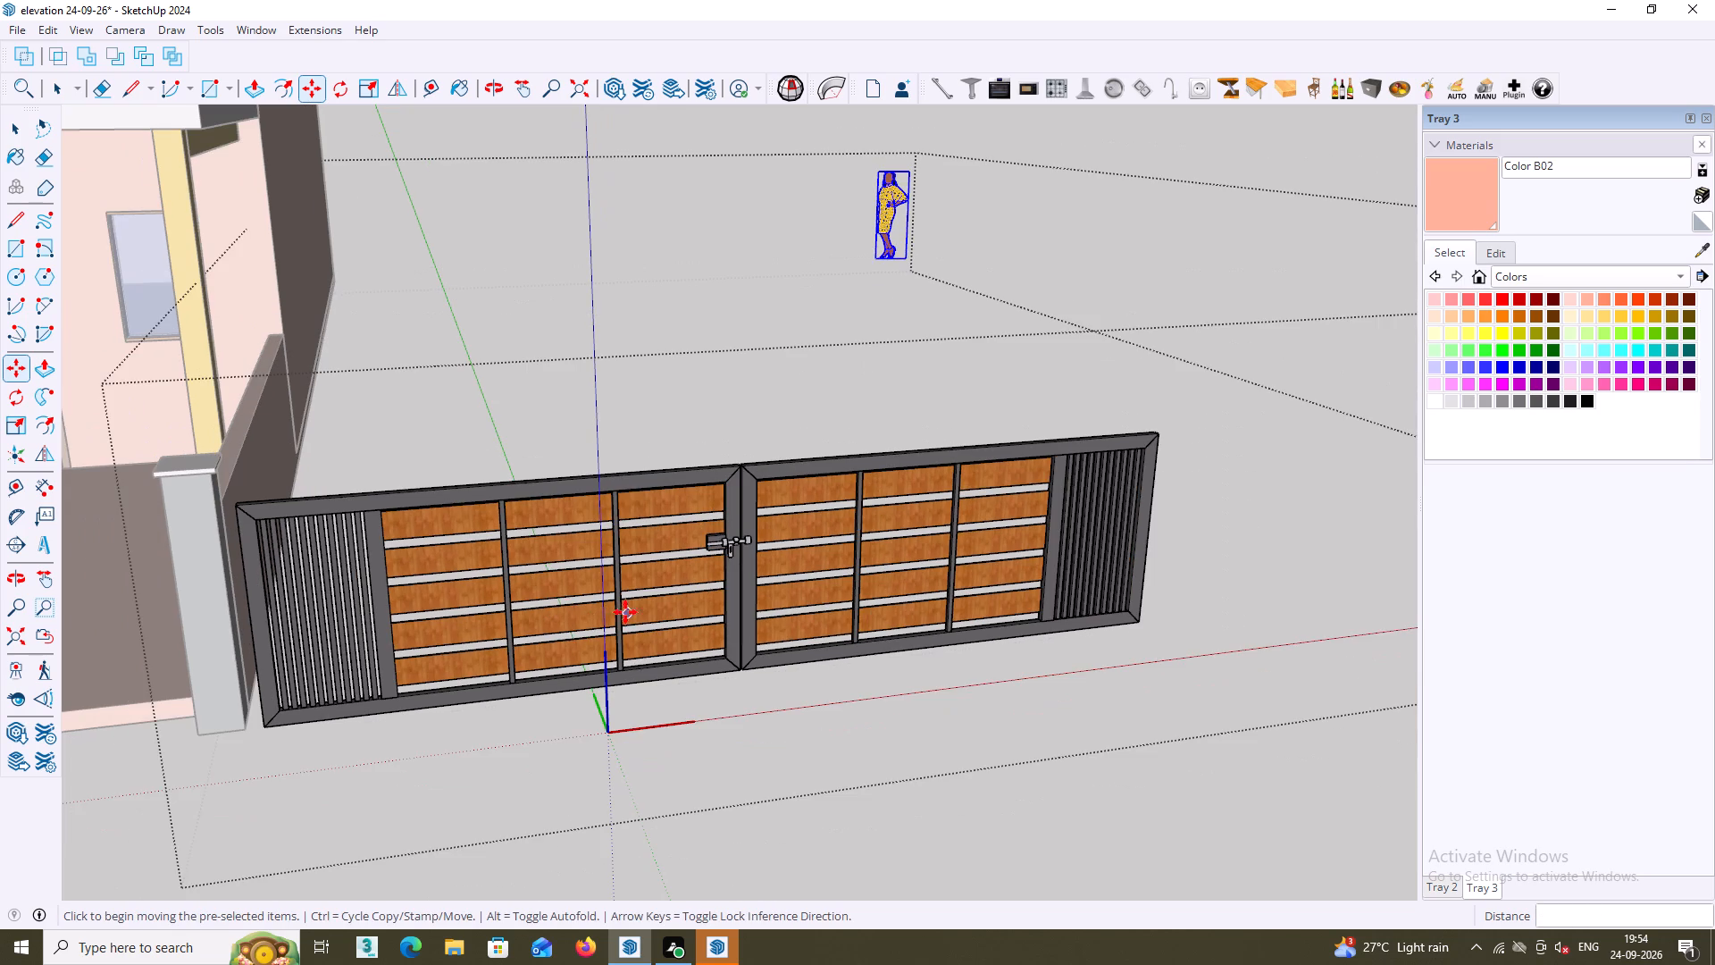
pyautogui.keyDown('shift'); pyautogui.moveTo(629, 615); pyautogui.dragTo(694, 477, button='middle'); pyautogui.keyUp('shift')
pyautogui.scroll(-1, 623, 557)
pyautogui.moveTo(553, 581); pyautogui.dragTo(716, 515, button='middle')
pyautogui.scroll(2, 589, 499)
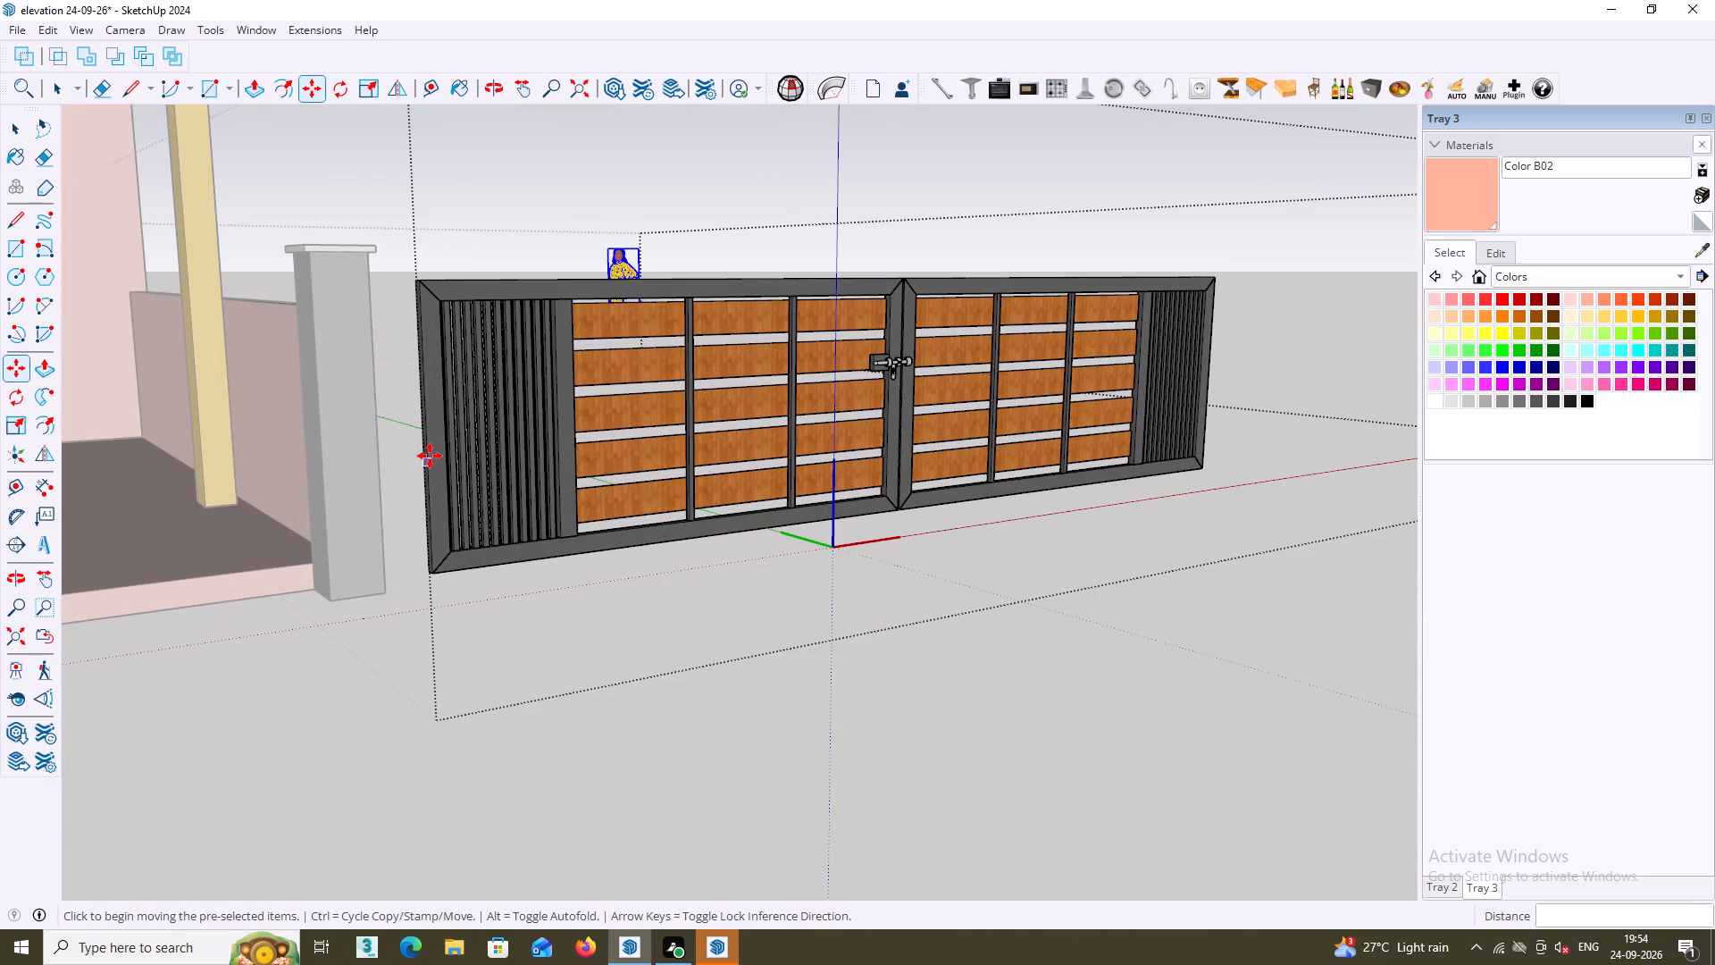
pyautogui.press('space')
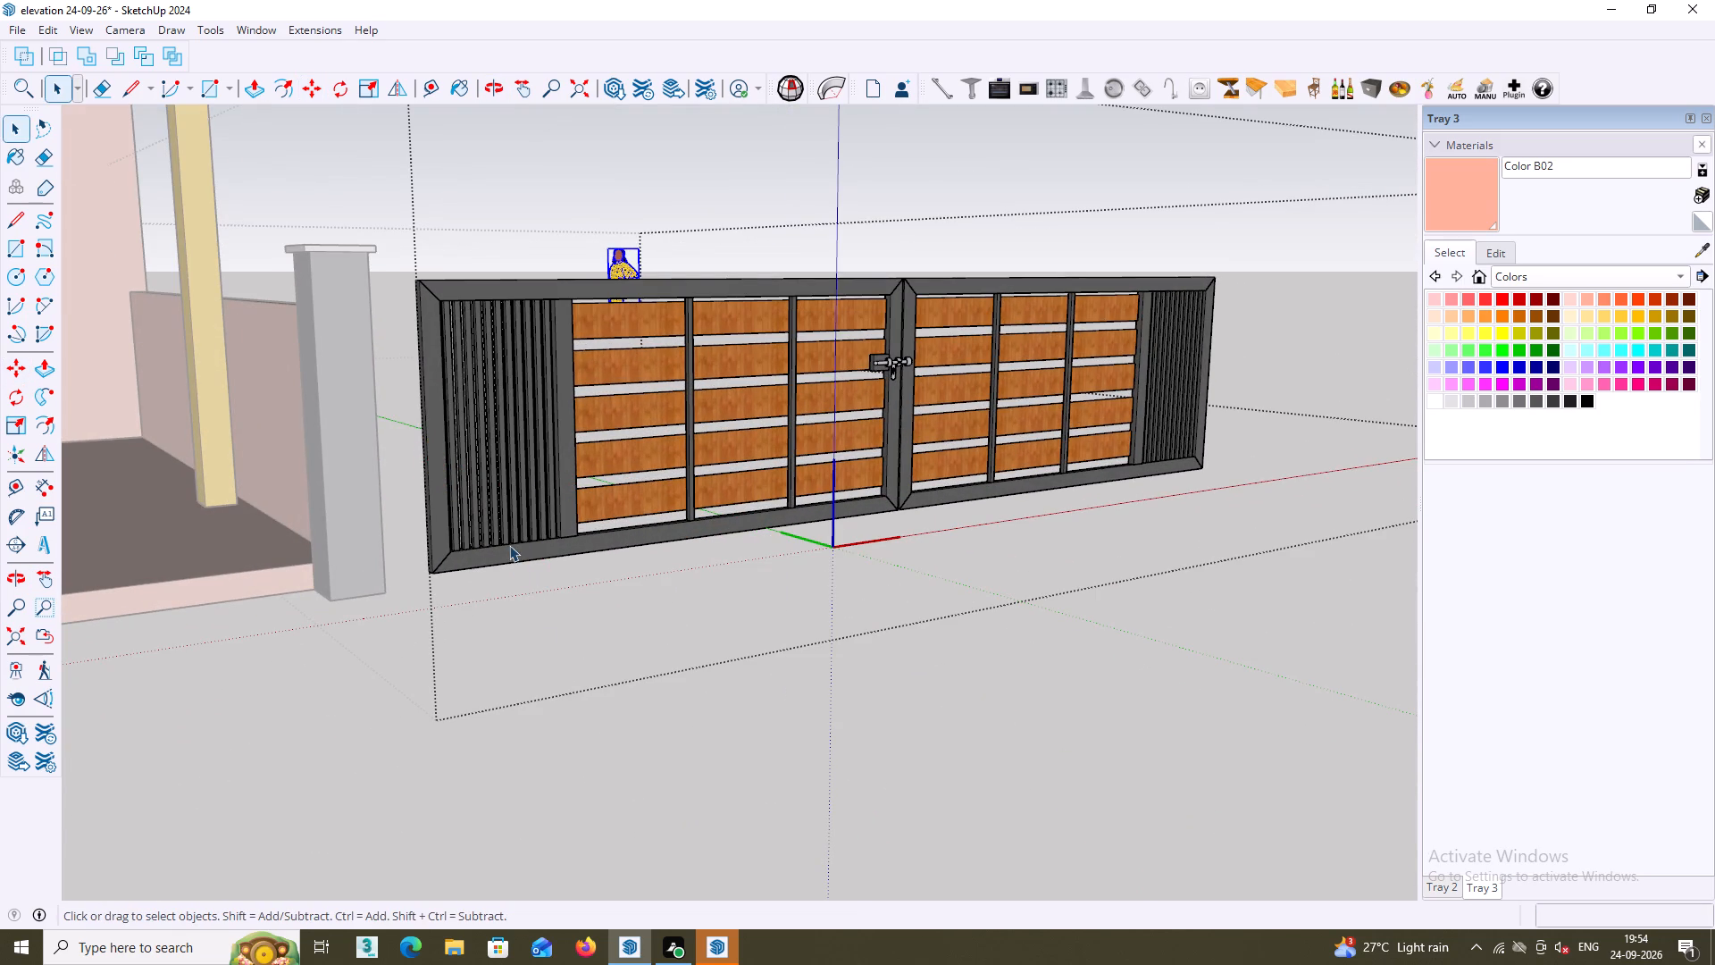
pyautogui.click(620, 810)
# Scale the whole Gate 1 component to about 0.39 along red and 0.81 along blue, and deselect it.
pyautogui.click(538, 516)
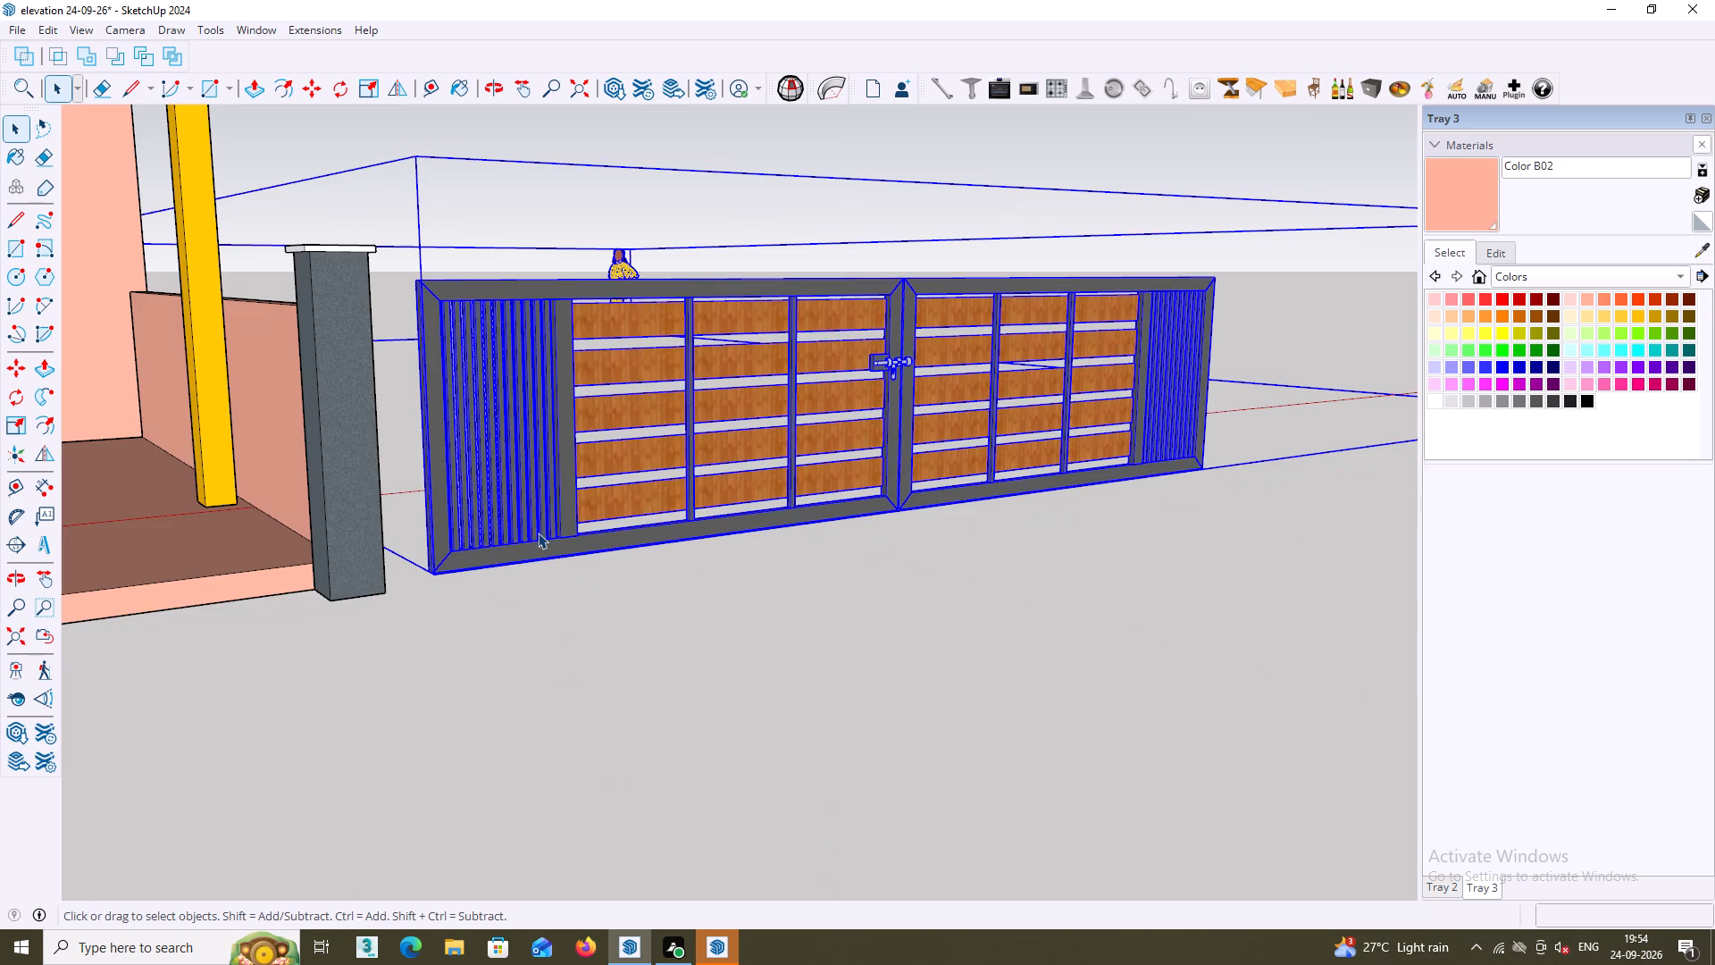
pyautogui.press('s')
pyautogui.click(429, 375)
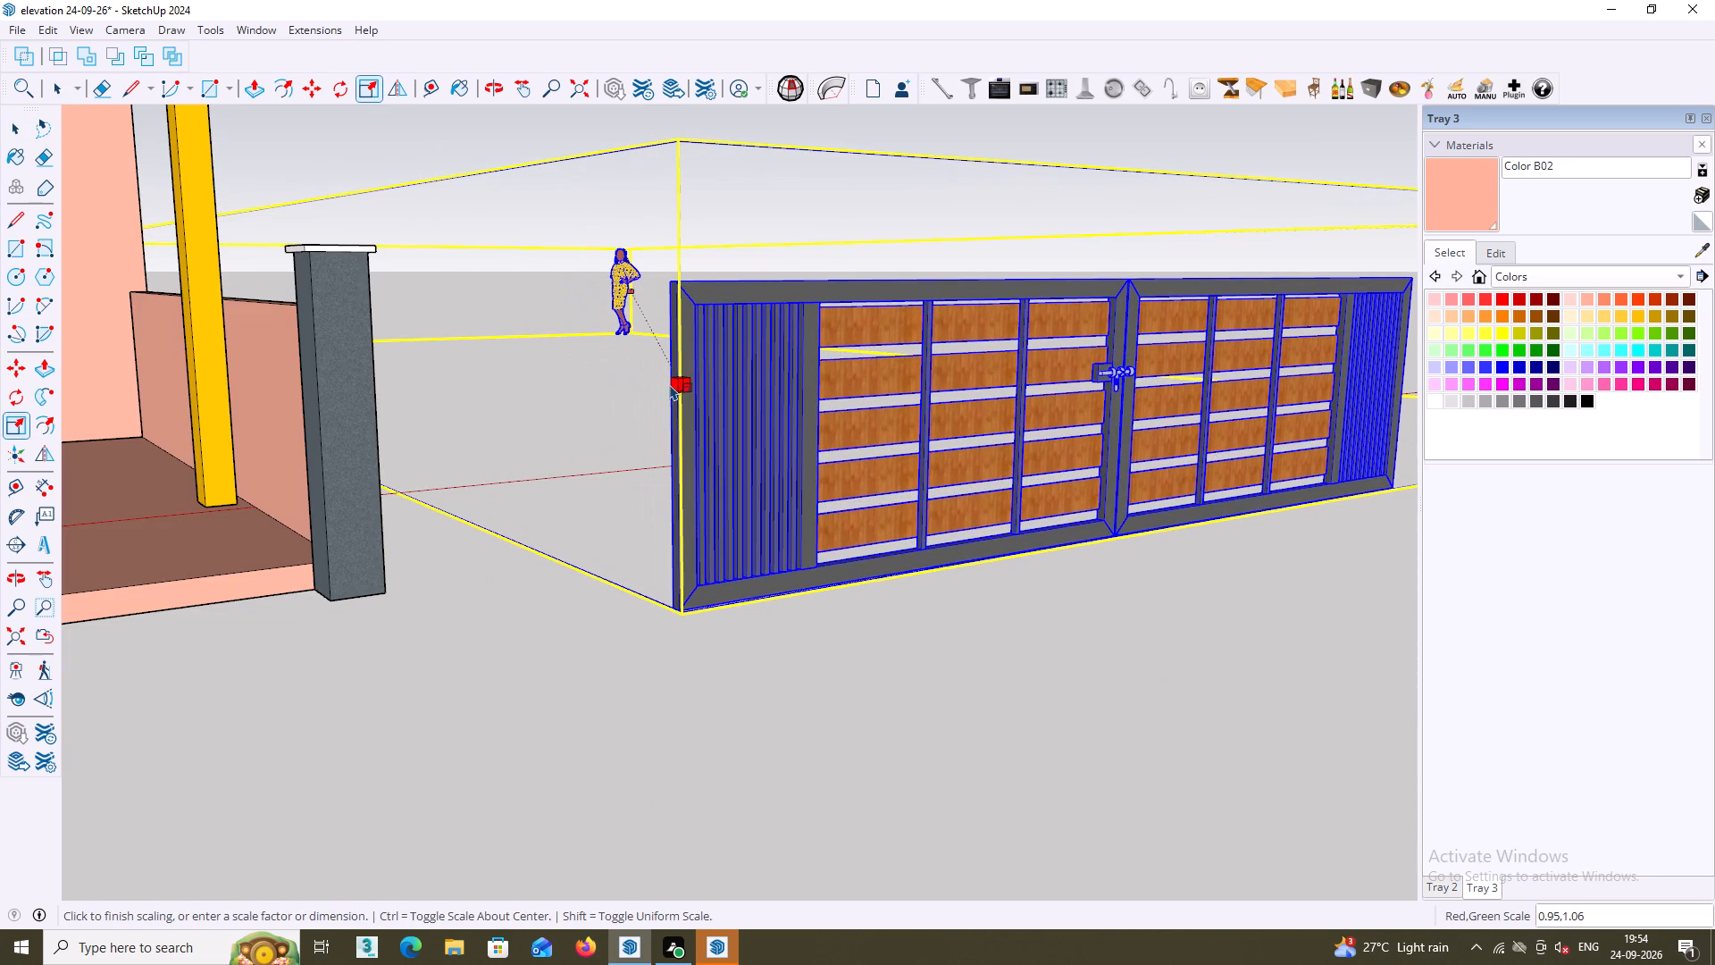
pyautogui.press('Escape')
pyautogui.moveTo(548, 435); pyautogui.dragTo(457, 533, button='middle')
pyautogui.scroll(-1, 463, 414)
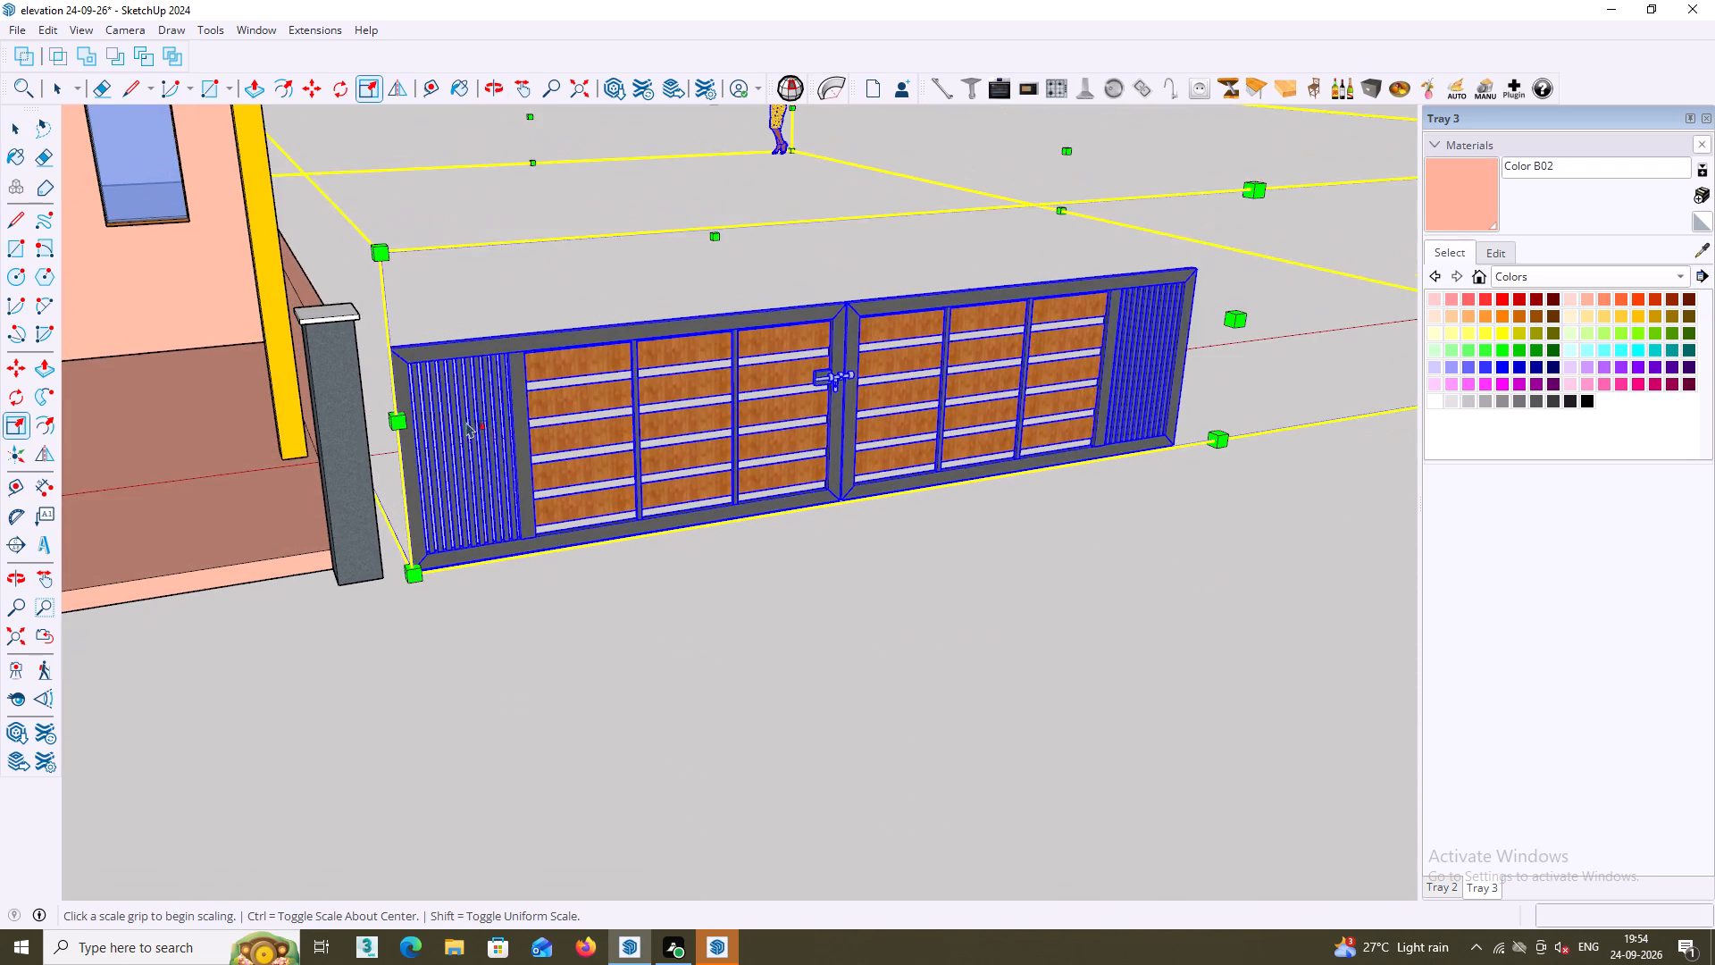
pyautogui.scroll(-9, 466, 422)
pyautogui.scroll(2, 921, 218)
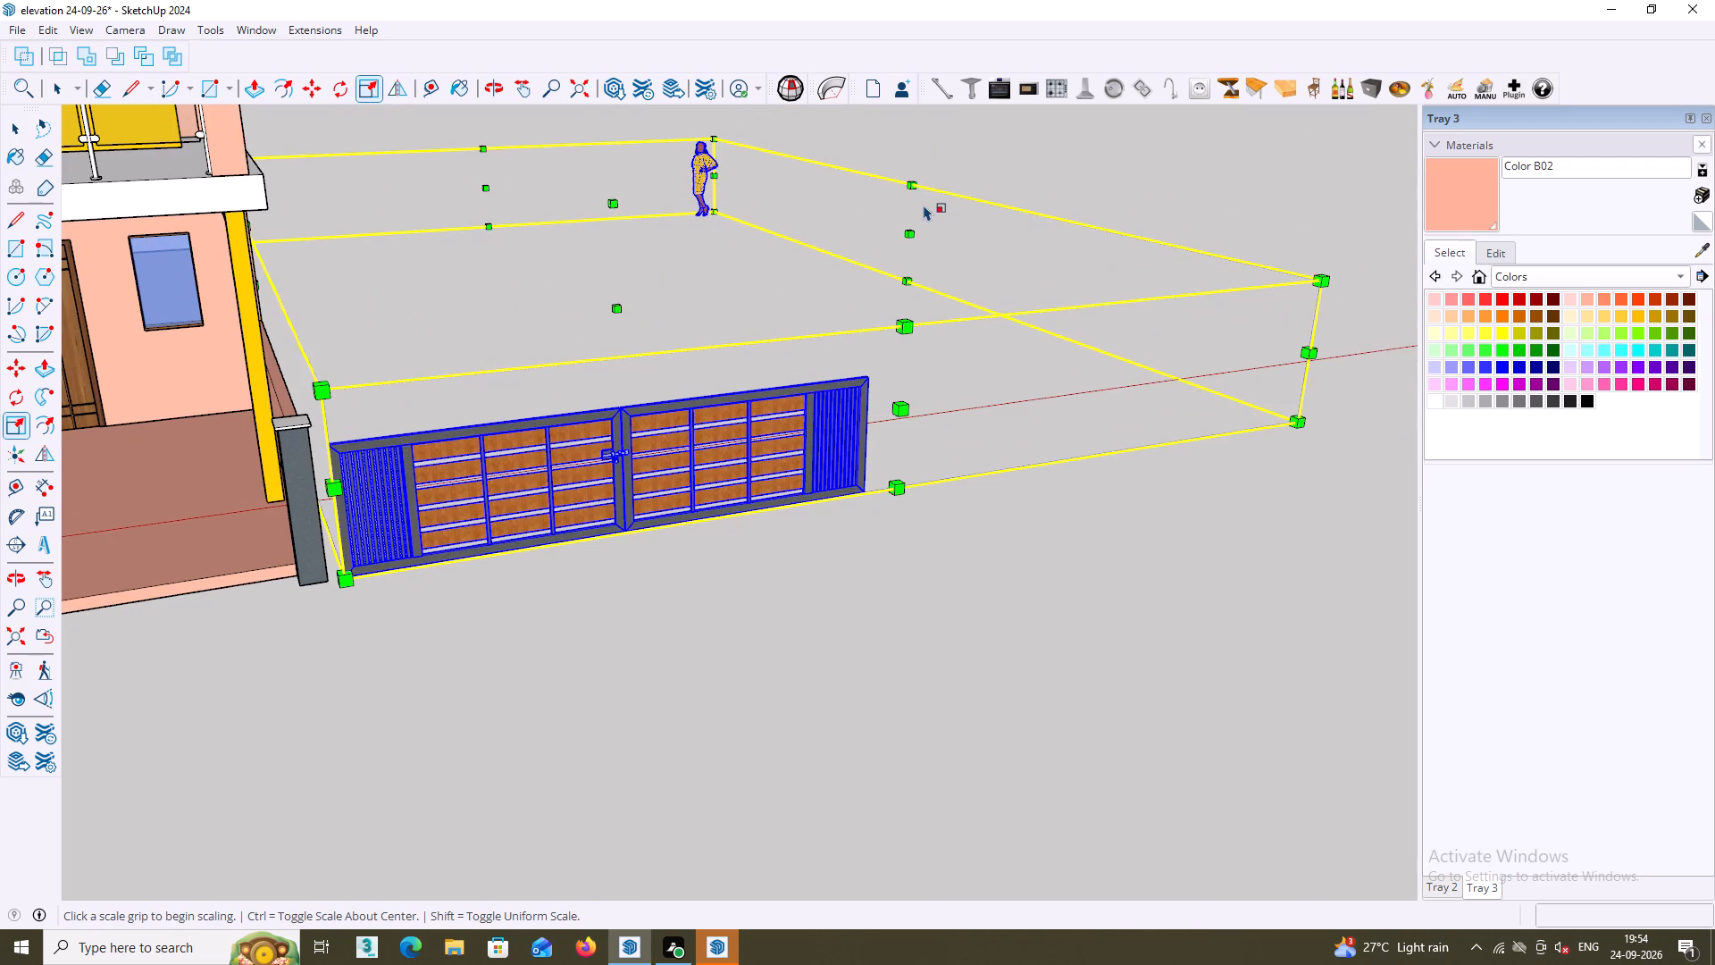
pyautogui.click(902, 411)
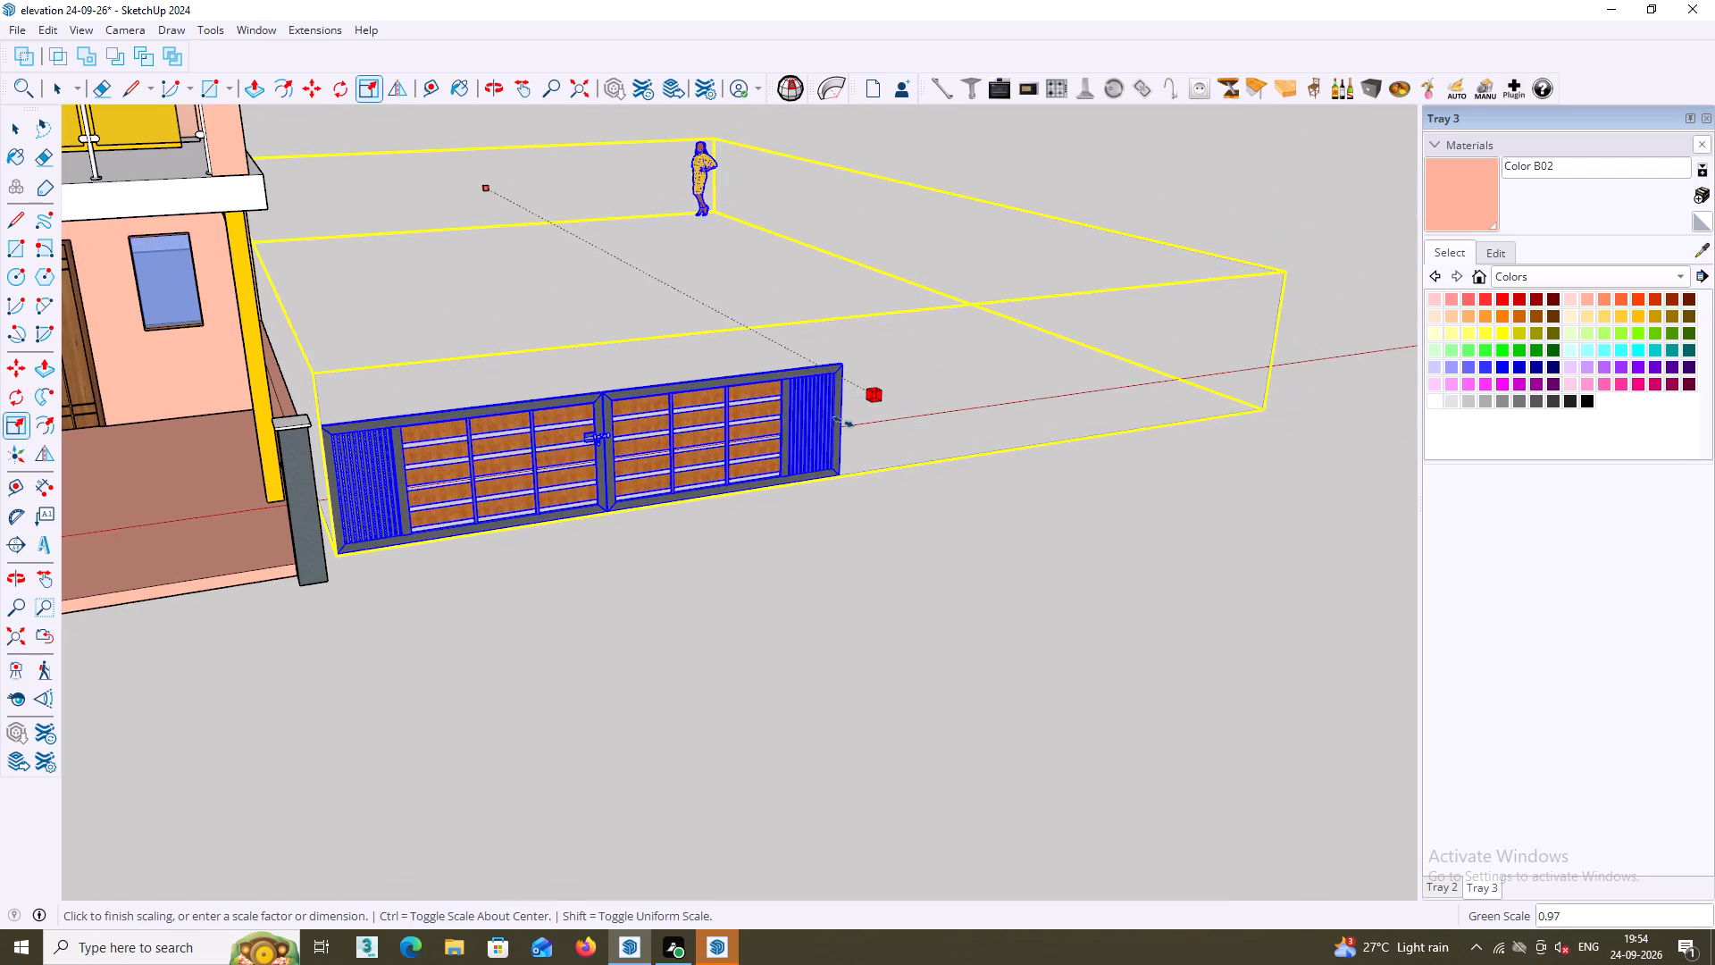
pyautogui.press('Escape')
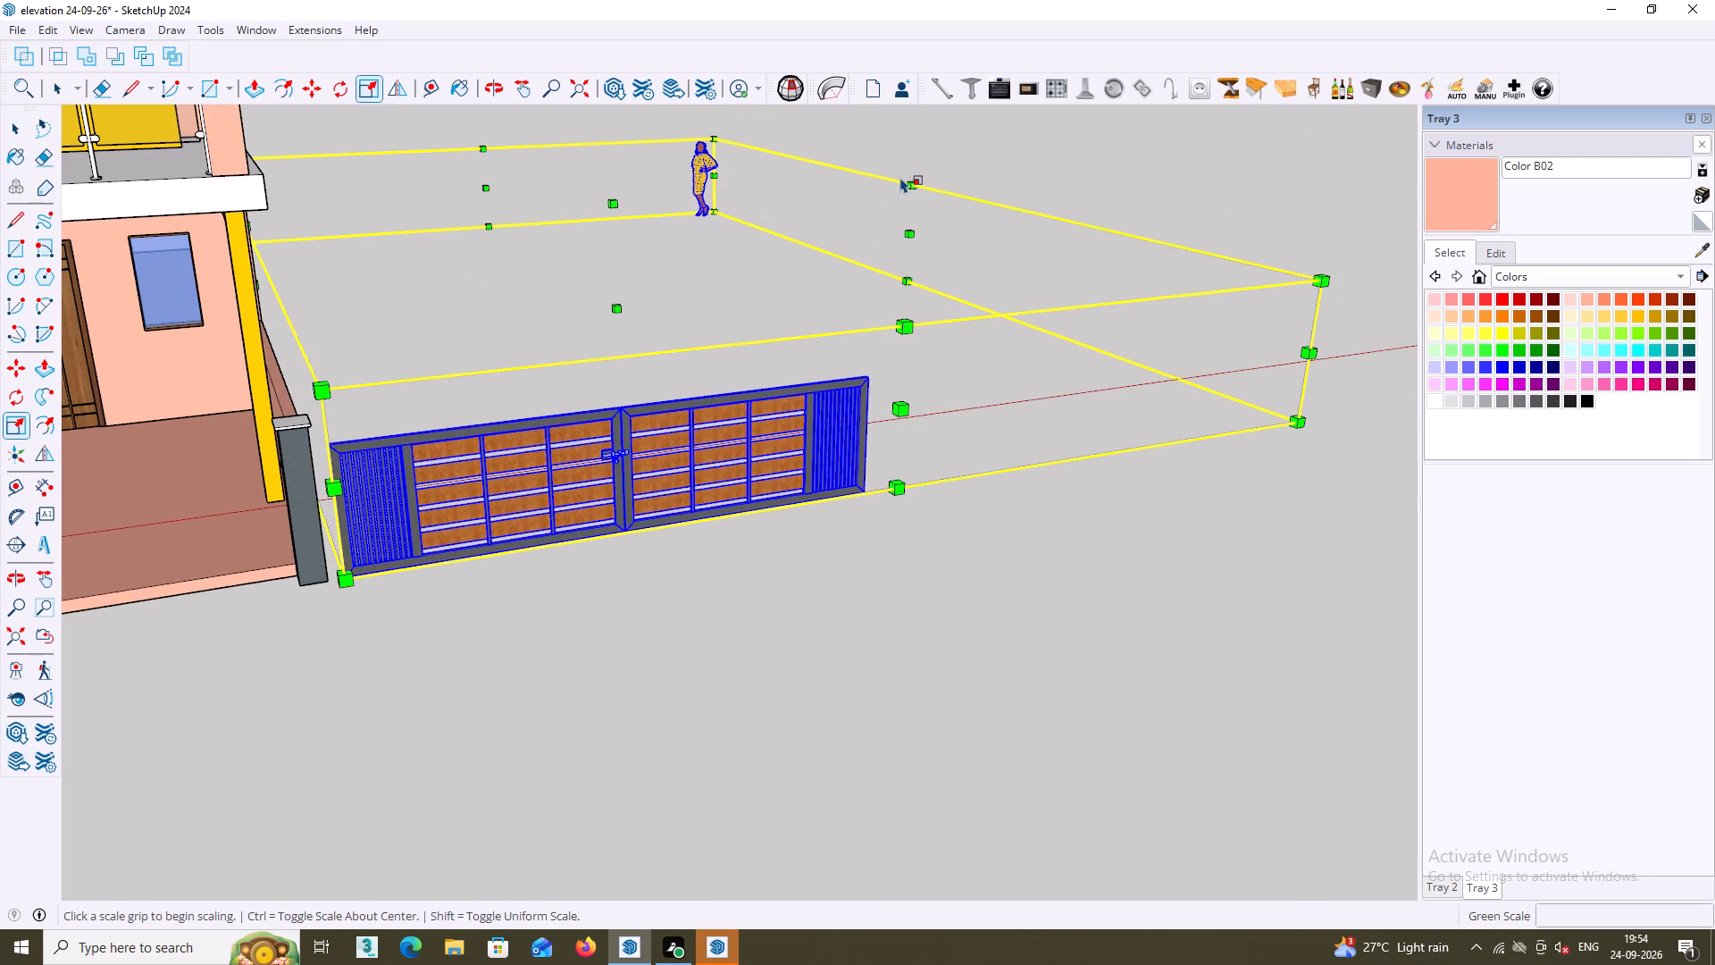
pyautogui.click(909, 182)
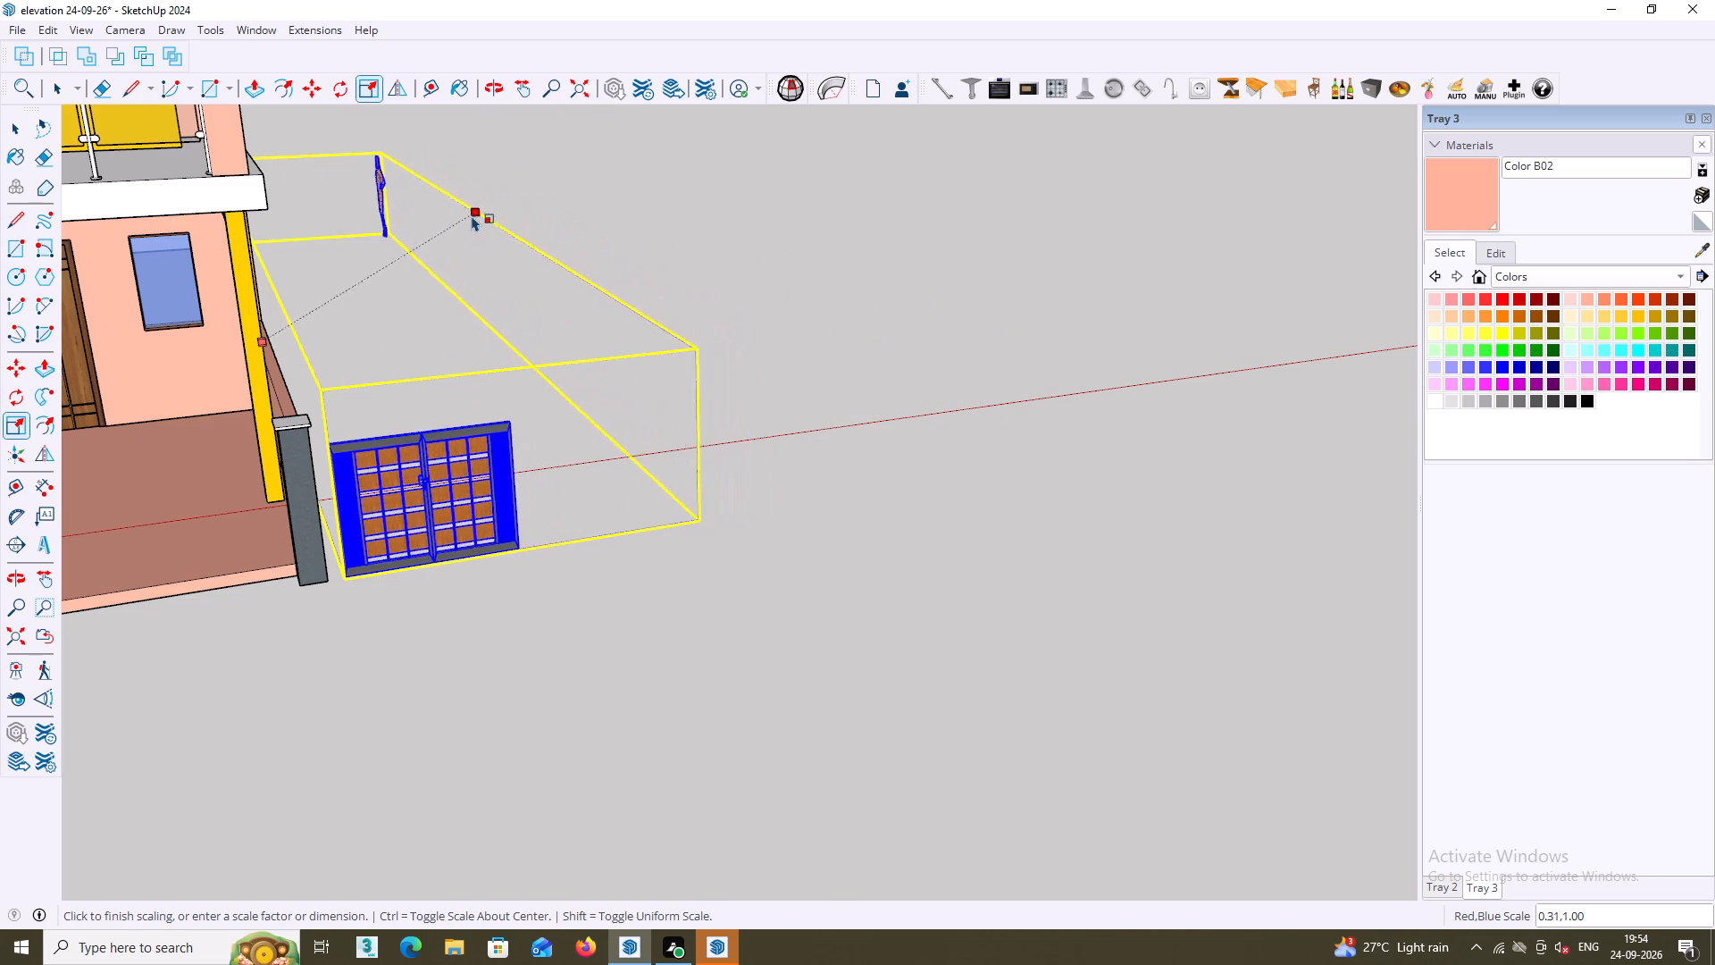
pyautogui.click(539, 229)
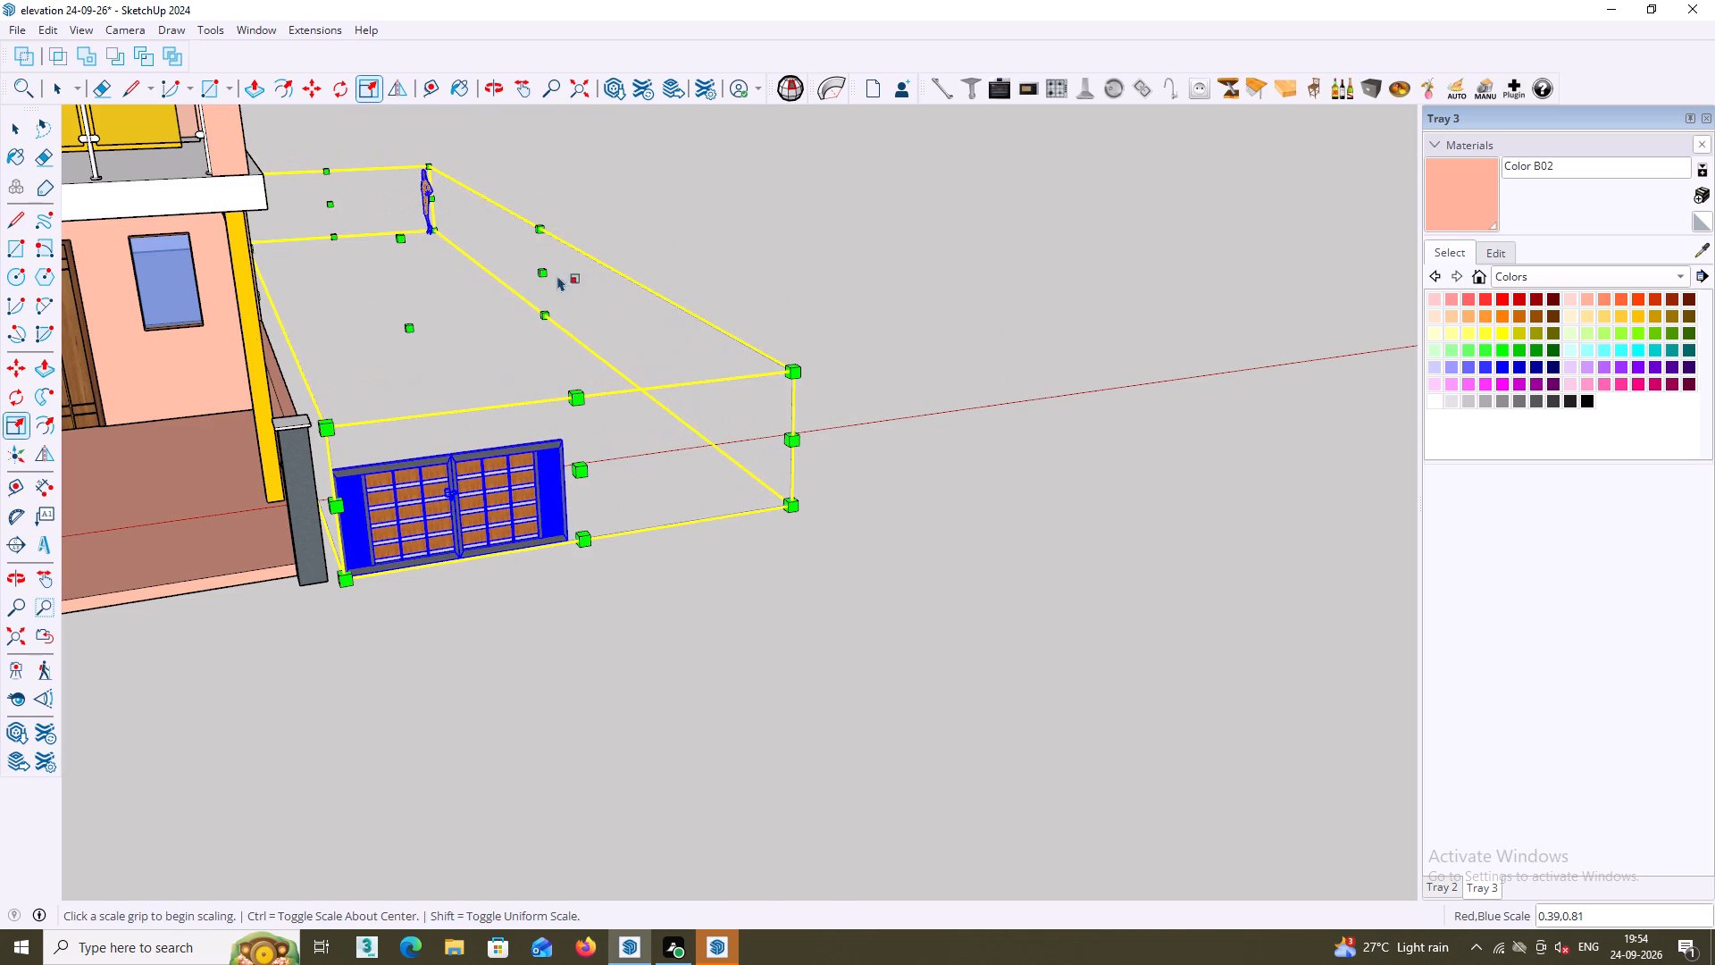
pyautogui.moveTo(585, 536); pyautogui.dragTo(615, 446, button='middle')
pyautogui.press('space')
pyautogui.click(557, 572)
# Inside the Gate 1 component, move the double-leaf gate by its bottom corner about 13' 11" across the entrance opening, towards the pillar beside the boundary wall.
pyautogui.moveTo(549, 491); pyautogui.dragTo(547, 493, button='middle')
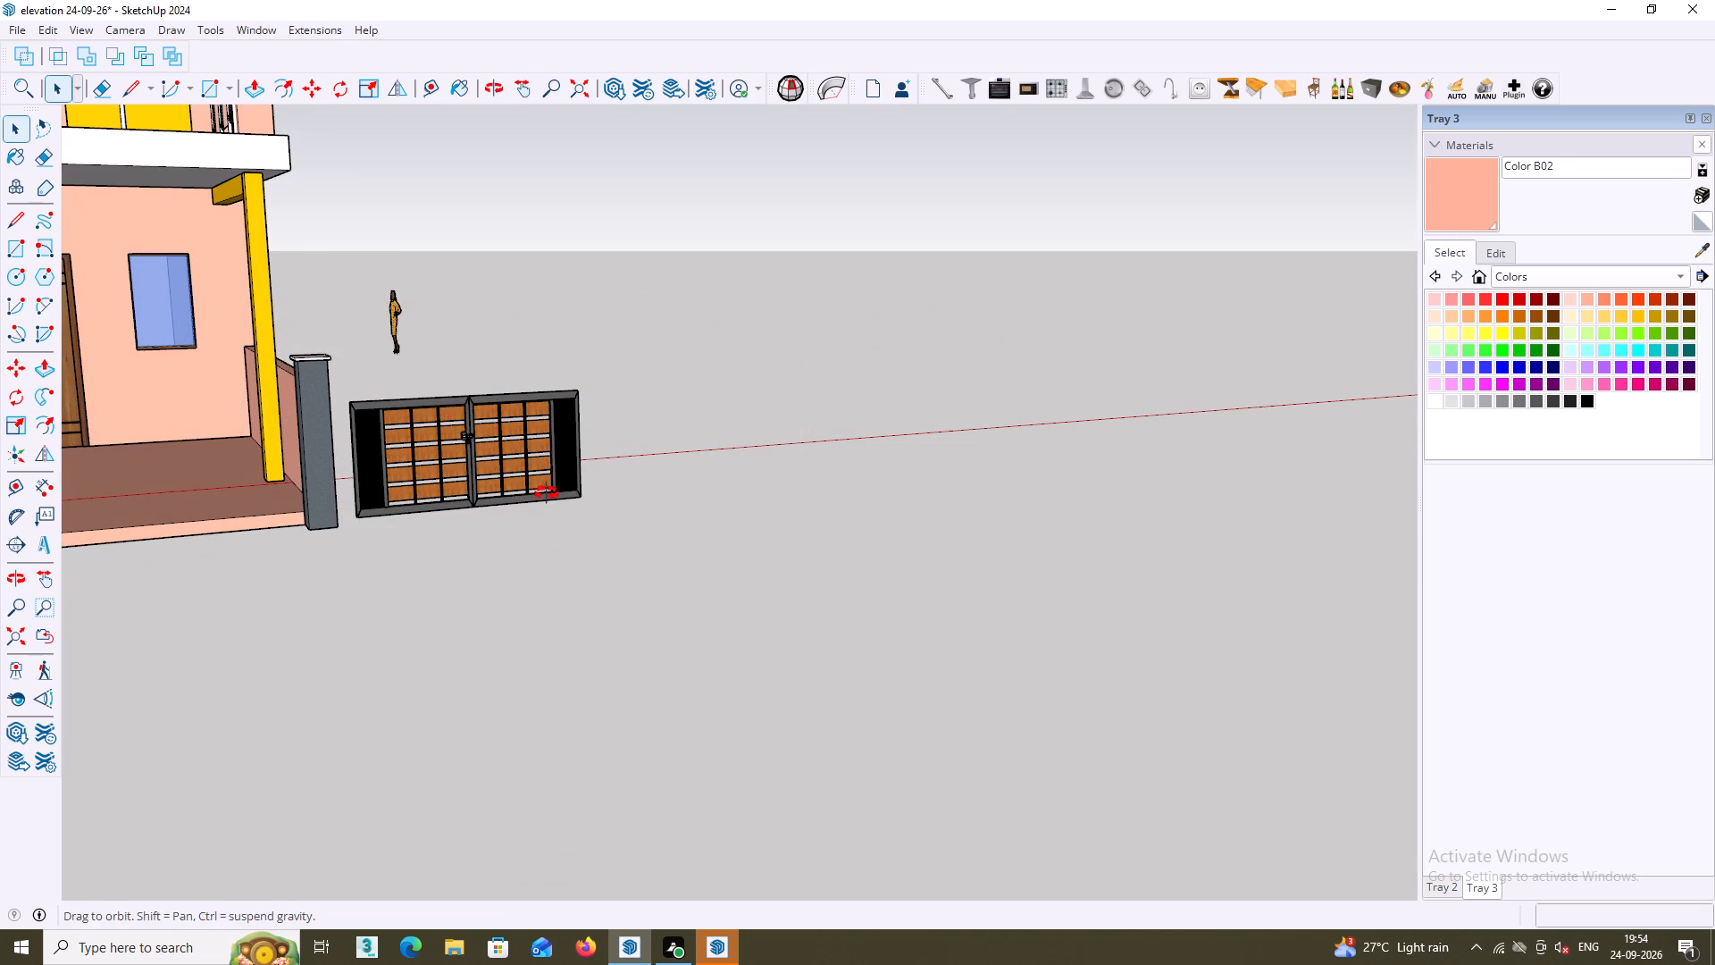
pyautogui.moveTo(547, 493); pyautogui.dragTo(540, 507, button='middle')
pyautogui.doubleClick(474, 470)
pyautogui.doubleClick(479, 474)
pyautogui.click(481, 474)
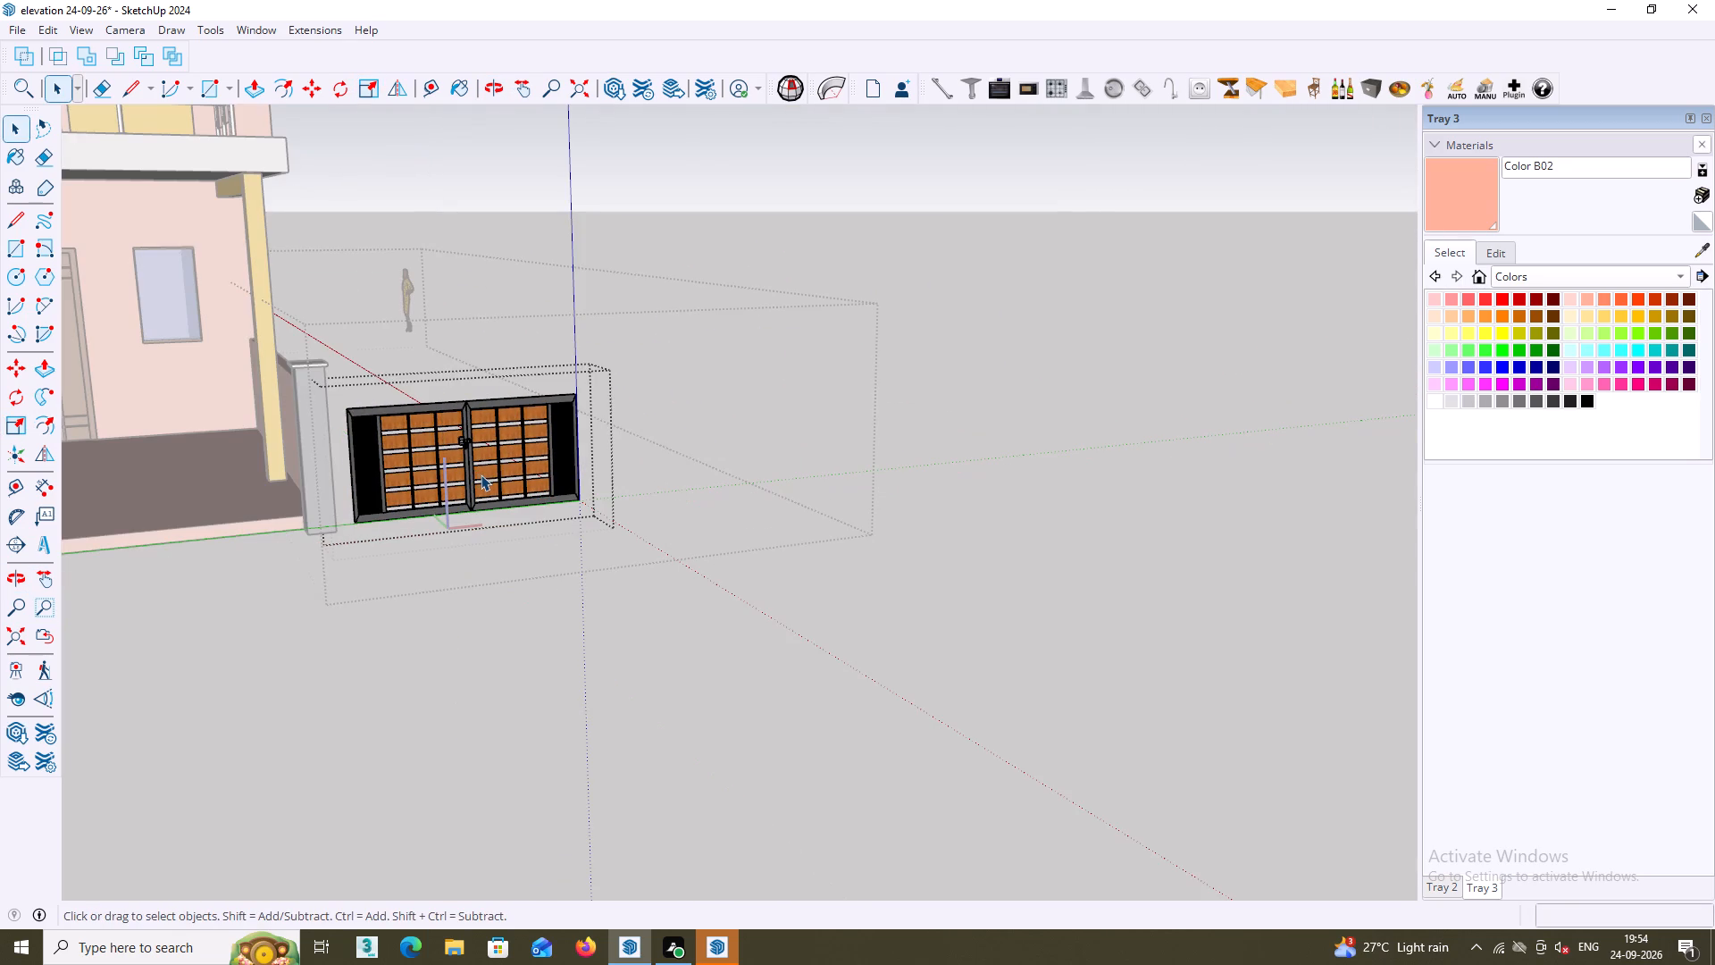
pyautogui.click(702, 532)
pyautogui.click(509, 478)
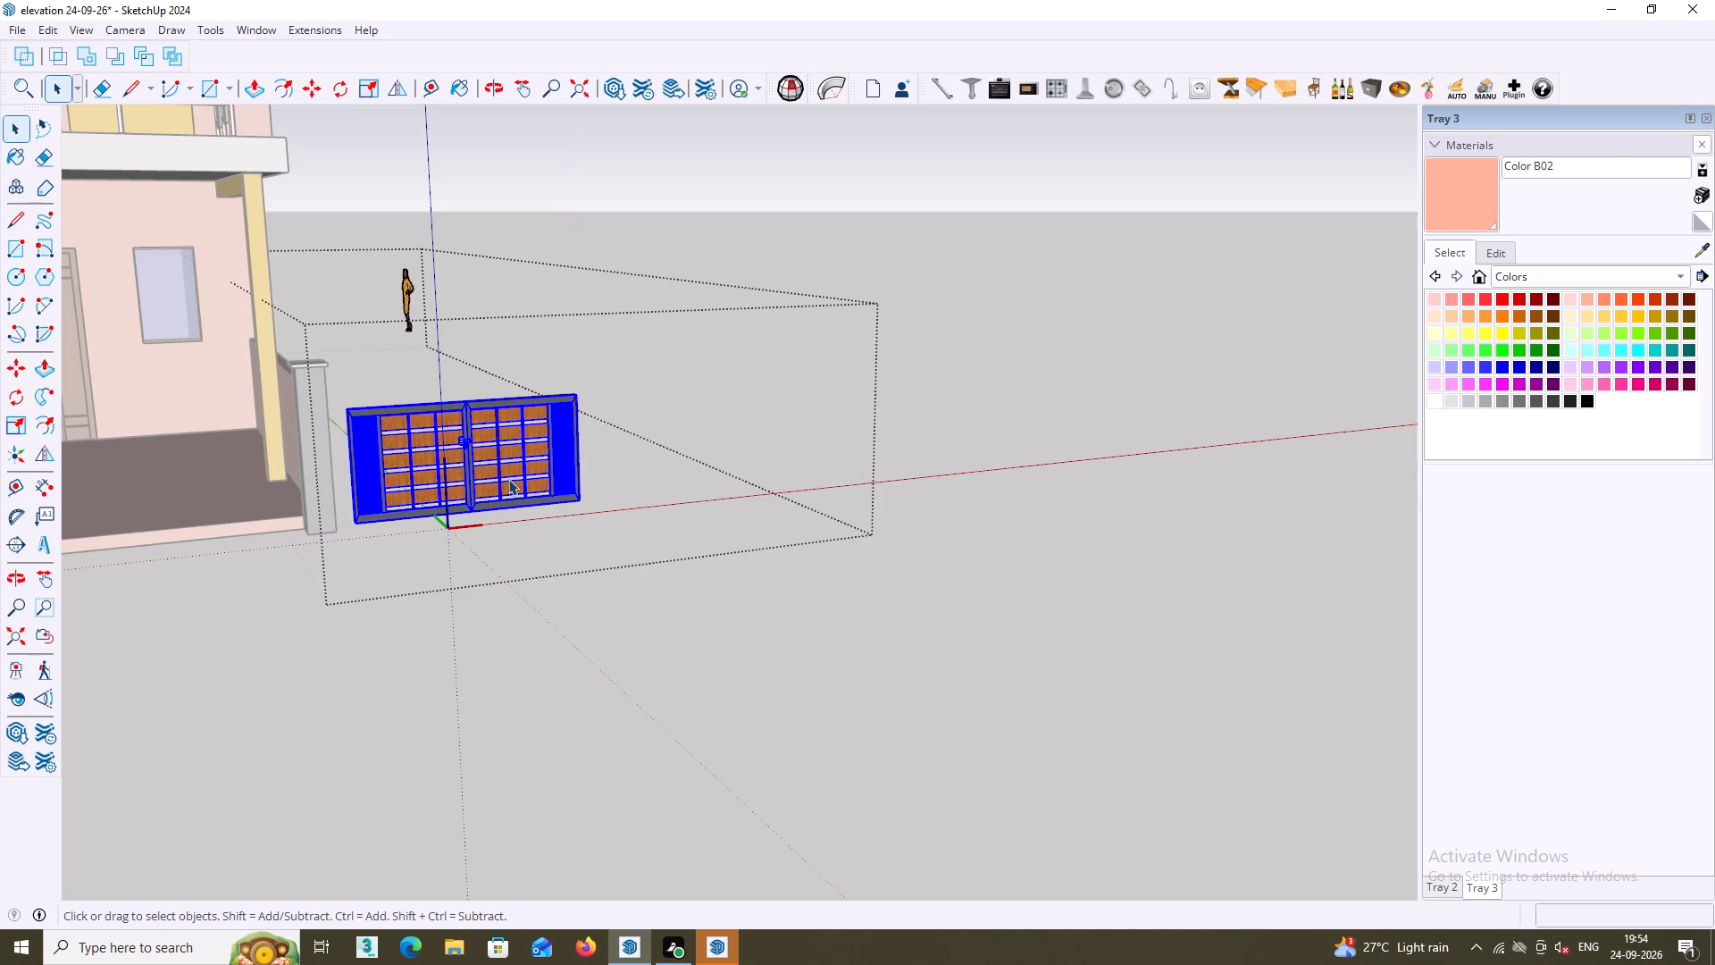
pyautogui.press('m')
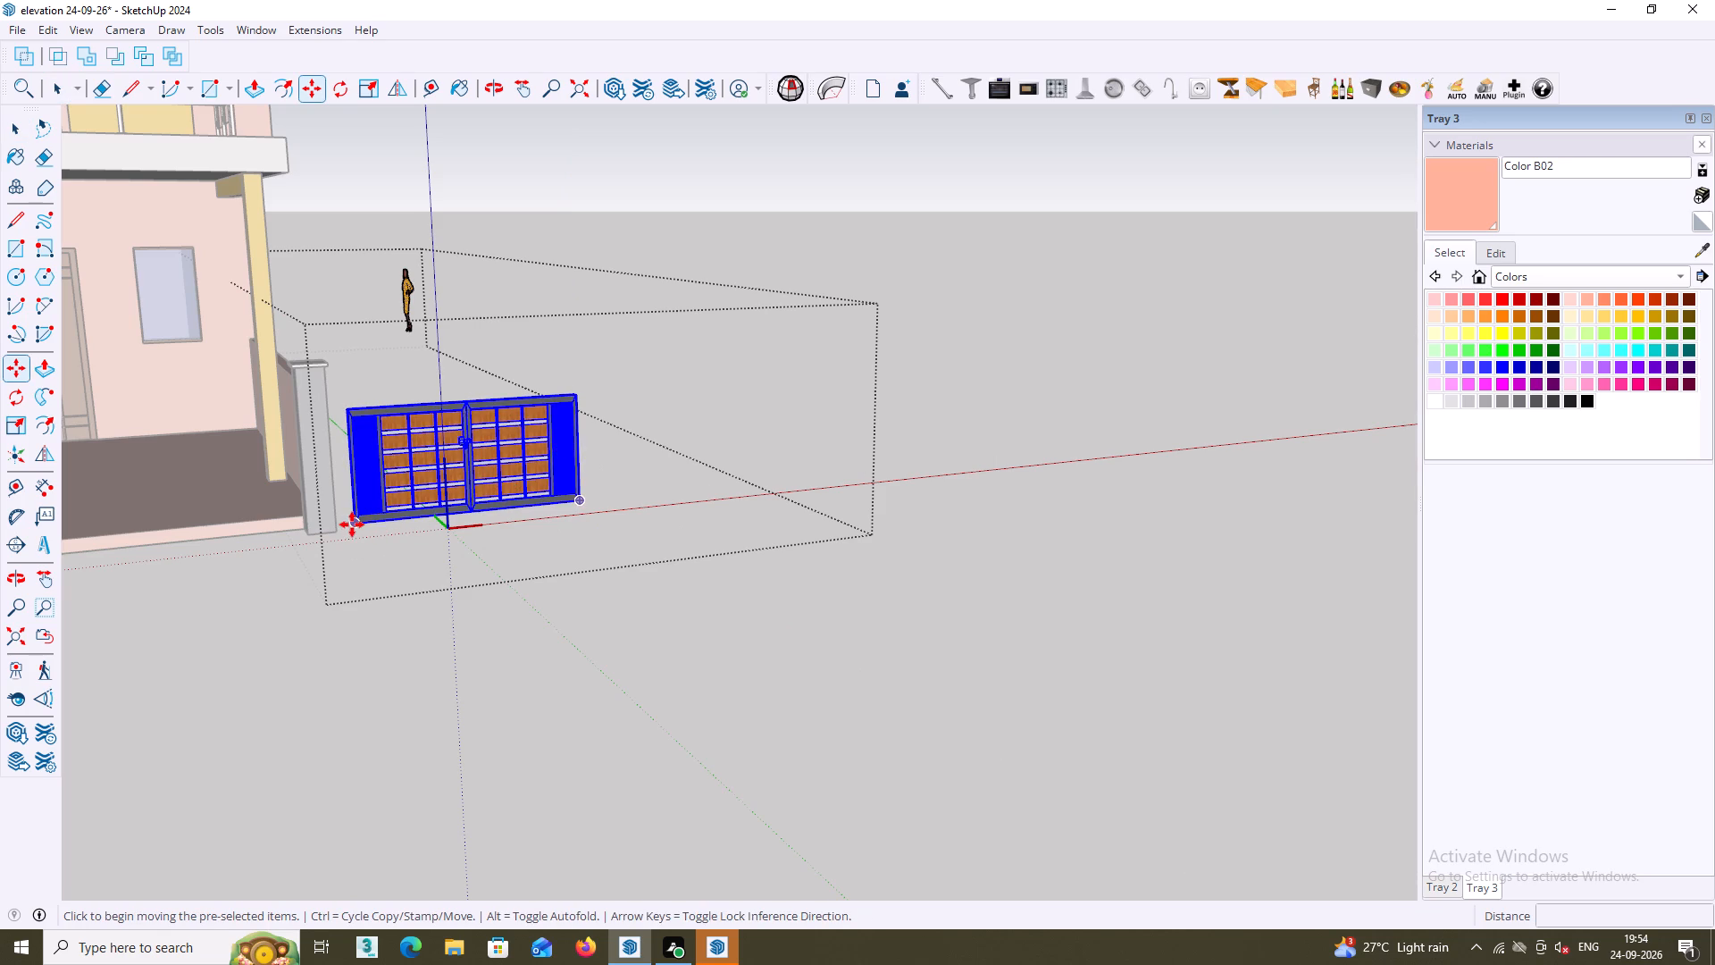
pyautogui.moveTo(352, 524); pyautogui.dragTo(480, 535, button='middle')
pyautogui.scroll(15, 423, 541)
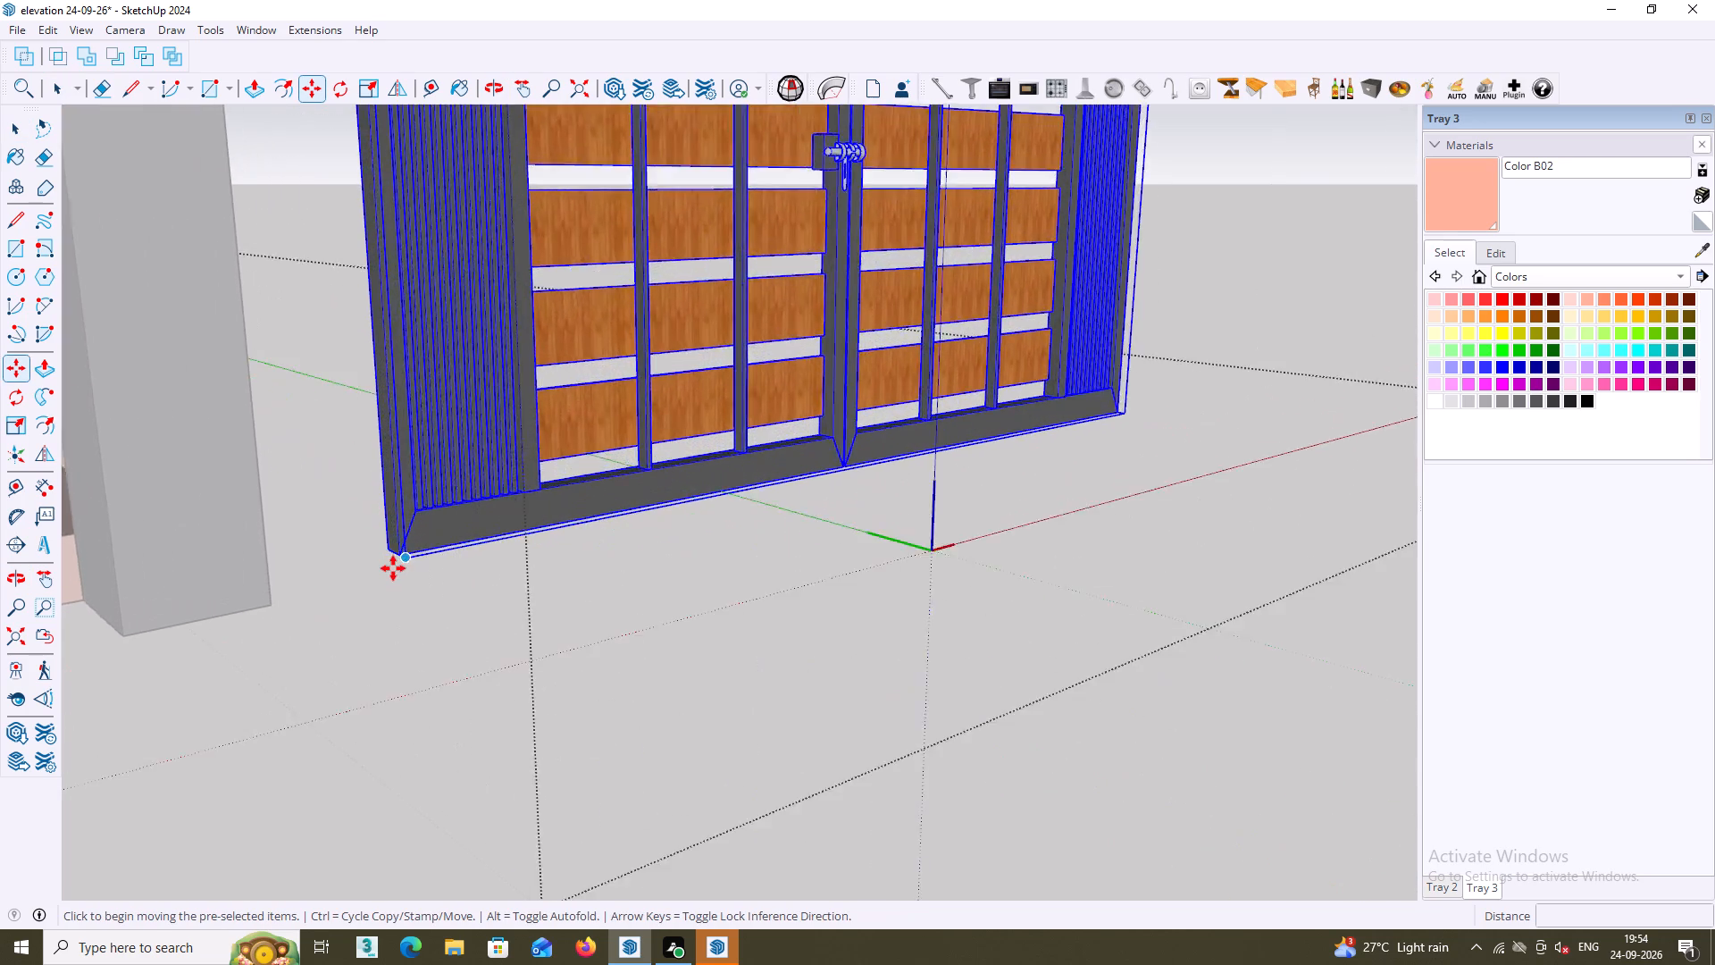
pyautogui.scroll(12, 393, 568)
pyautogui.click(380, 511)
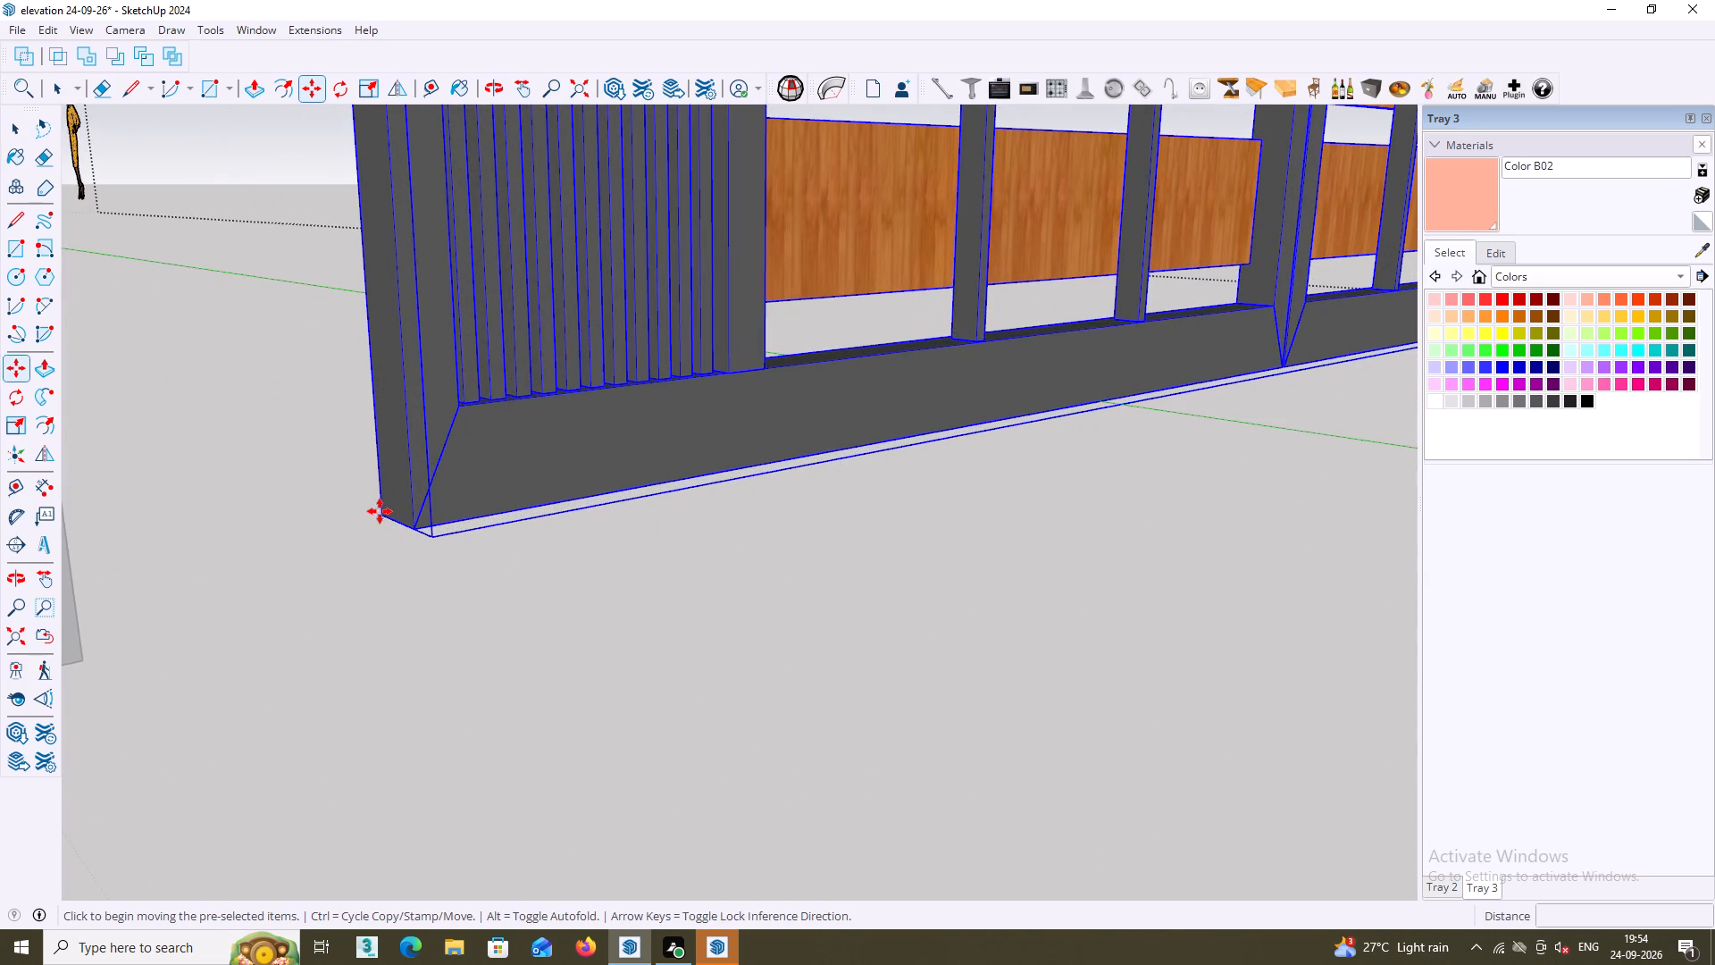
pyautogui.scroll(-7, 350, 727)
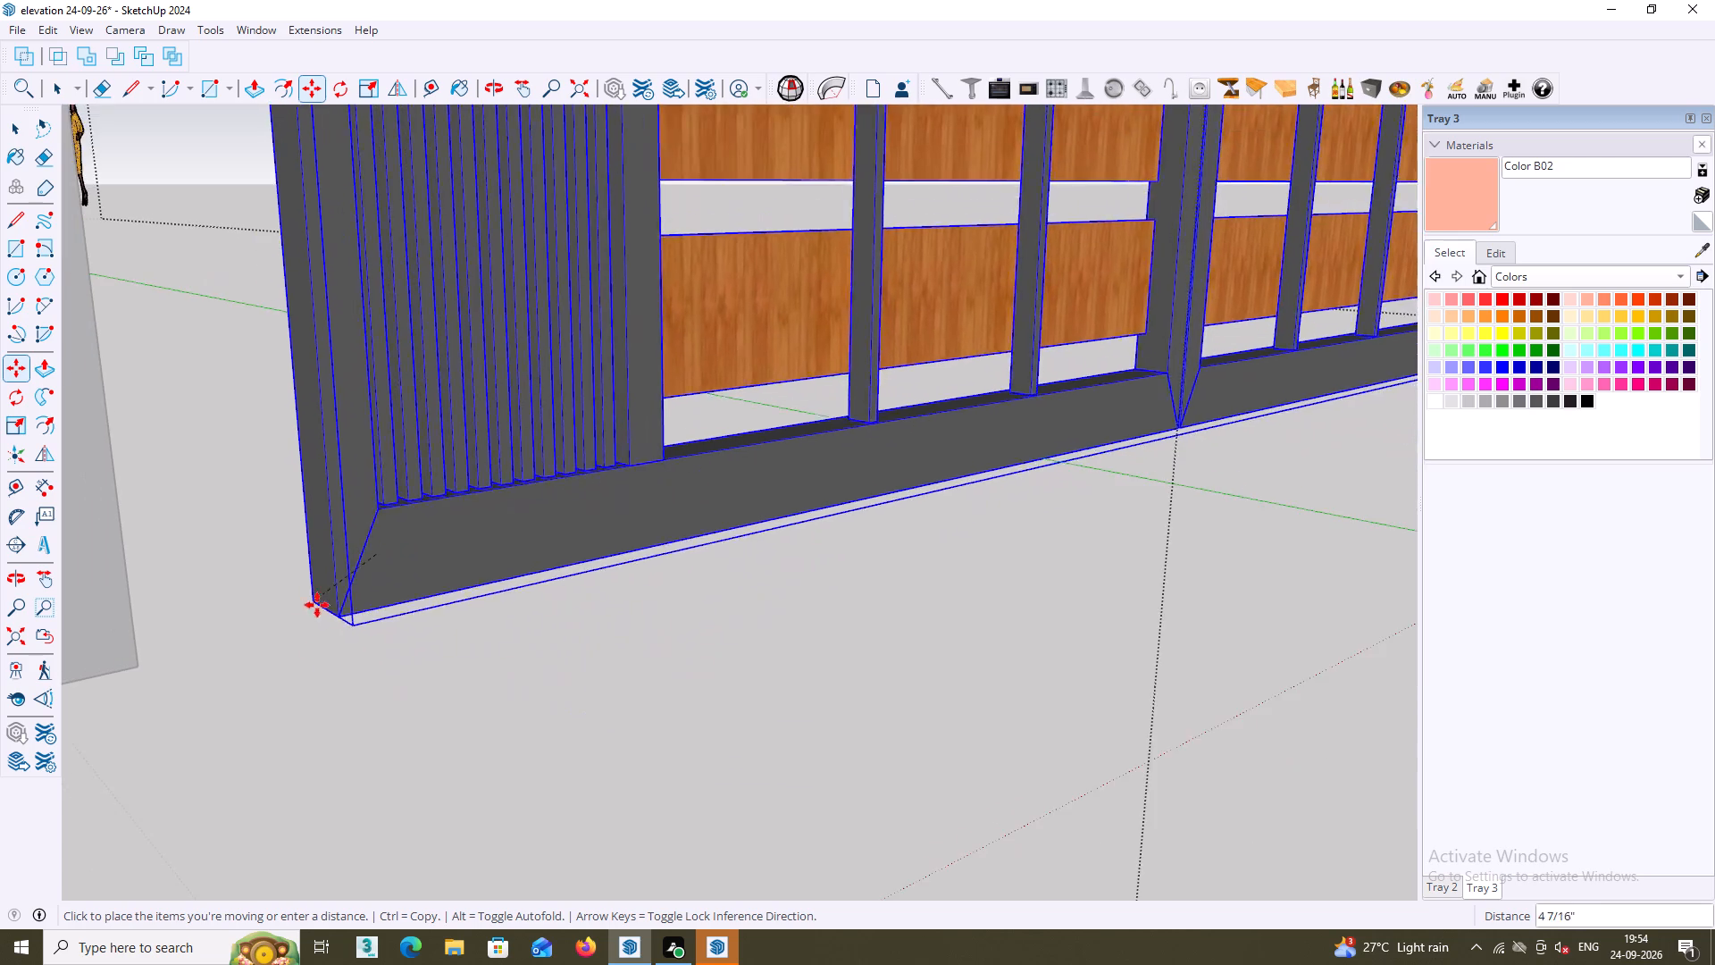
pyautogui.scroll(-17, 317, 605)
pyautogui.keyDown('shift'); pyautogui.moveTo(389, 650); pyautogui.dragTo(955, 537, button='middle'); pyautogui.keyUp('shift')
pyautogui.keyDown('shift'); pyautogui.scroll(-1, 886, 562); pyautogui.keyUp('shift')
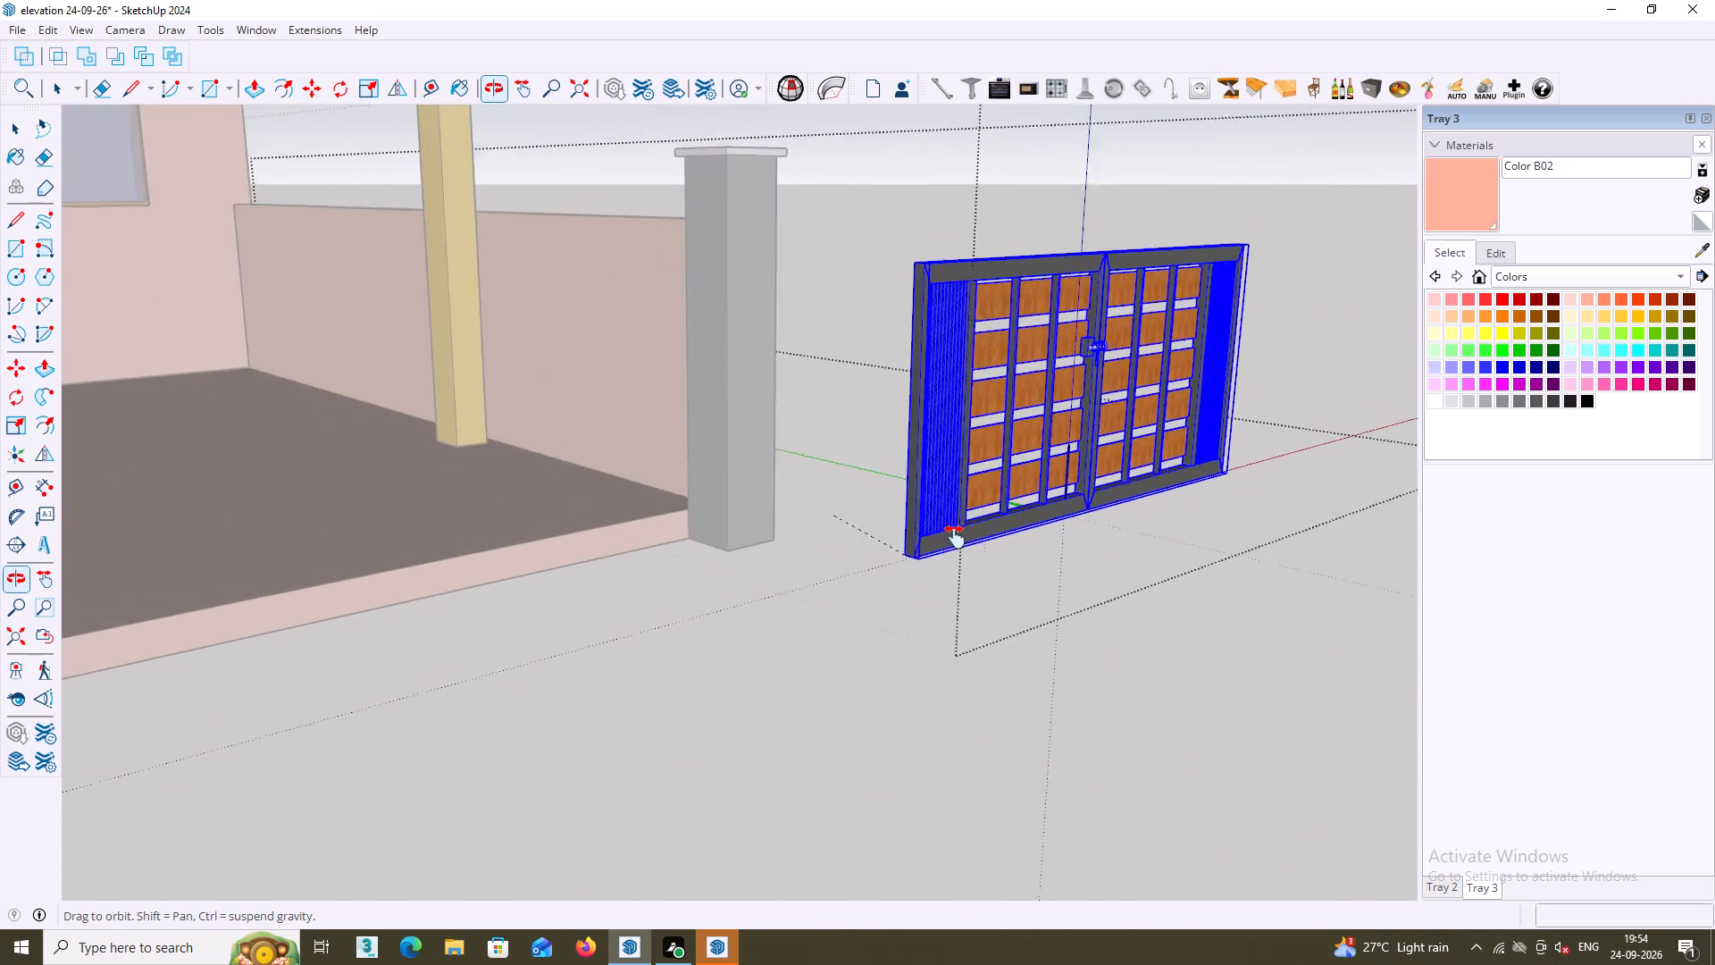
pyautogui.keyDown('shift'); pyautogui.moveTo(955, 537); pyautogui.dragTo(958, 531, button='middle'); pyautogui.keyUp('shift')
pyautogui.scroll(-11, 718, 582)
pyautogui.scroll(8, 373, 610)
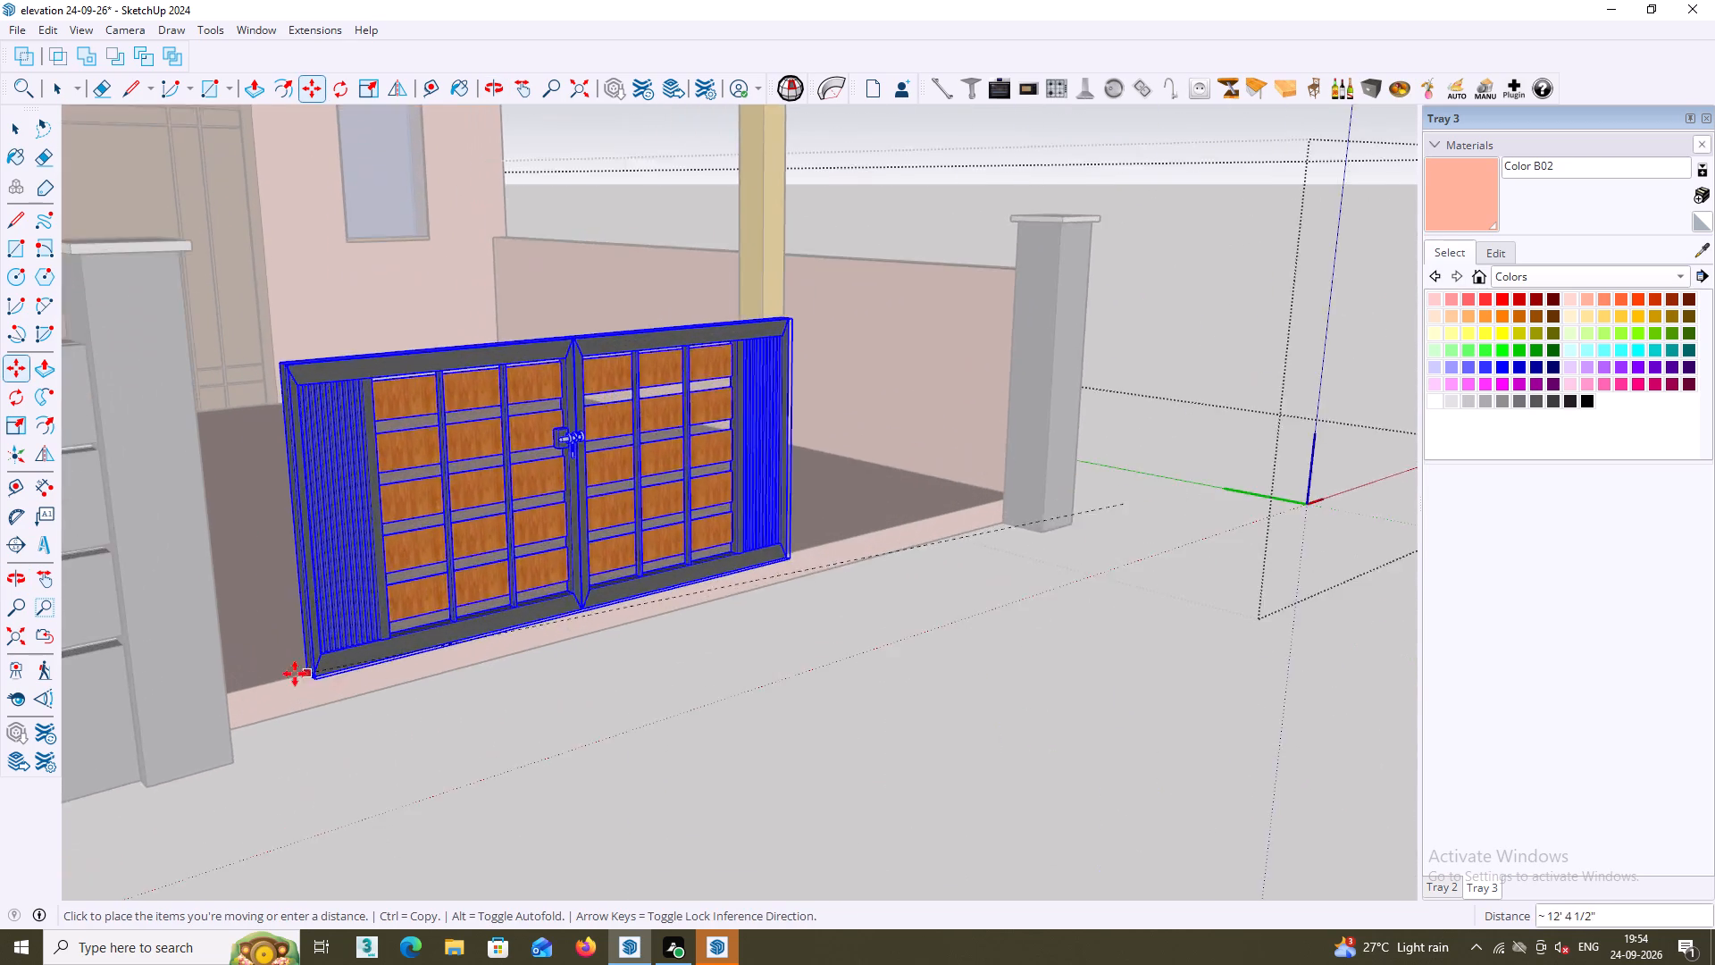
pyautogui.scroll(7, 295, 674)
pyautogui.moveTo(210, 762); pyautogui.dragTo(235, 610, button='middle')
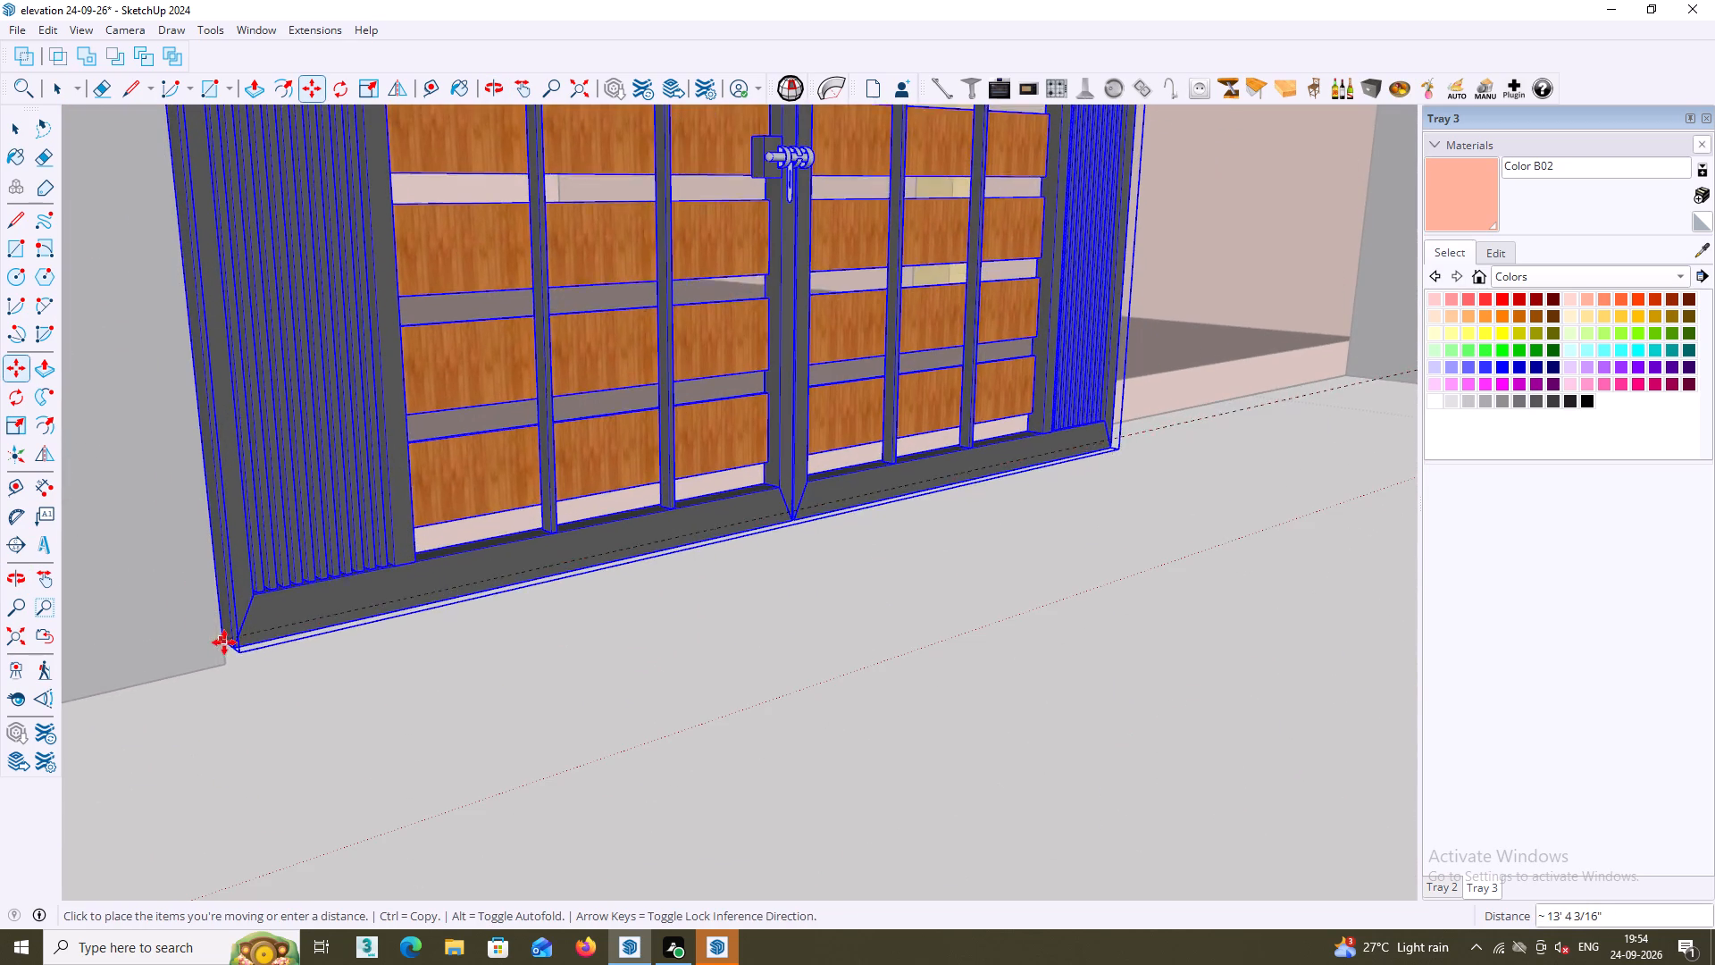
pyautogui.moveTo(236, 632); pyautogui.dragTo(279, 608, button='middle')
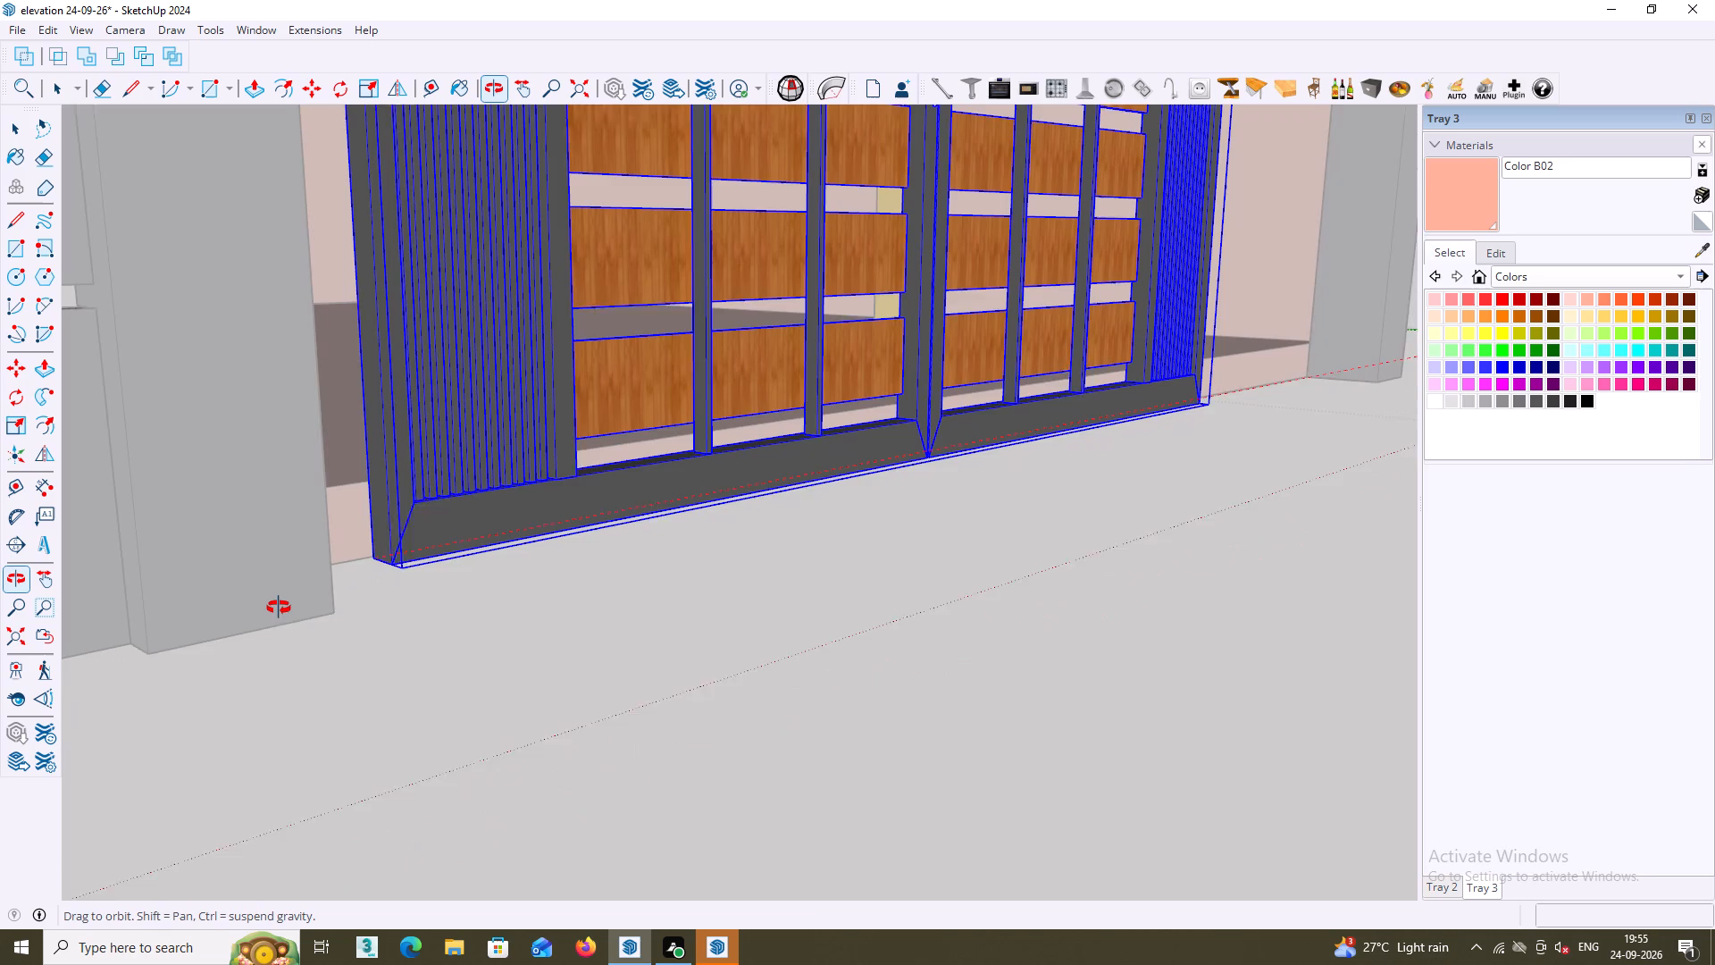
pyautogui.moveTo(279, 608); pyautogui.dragTo(281, 601, button='middle')
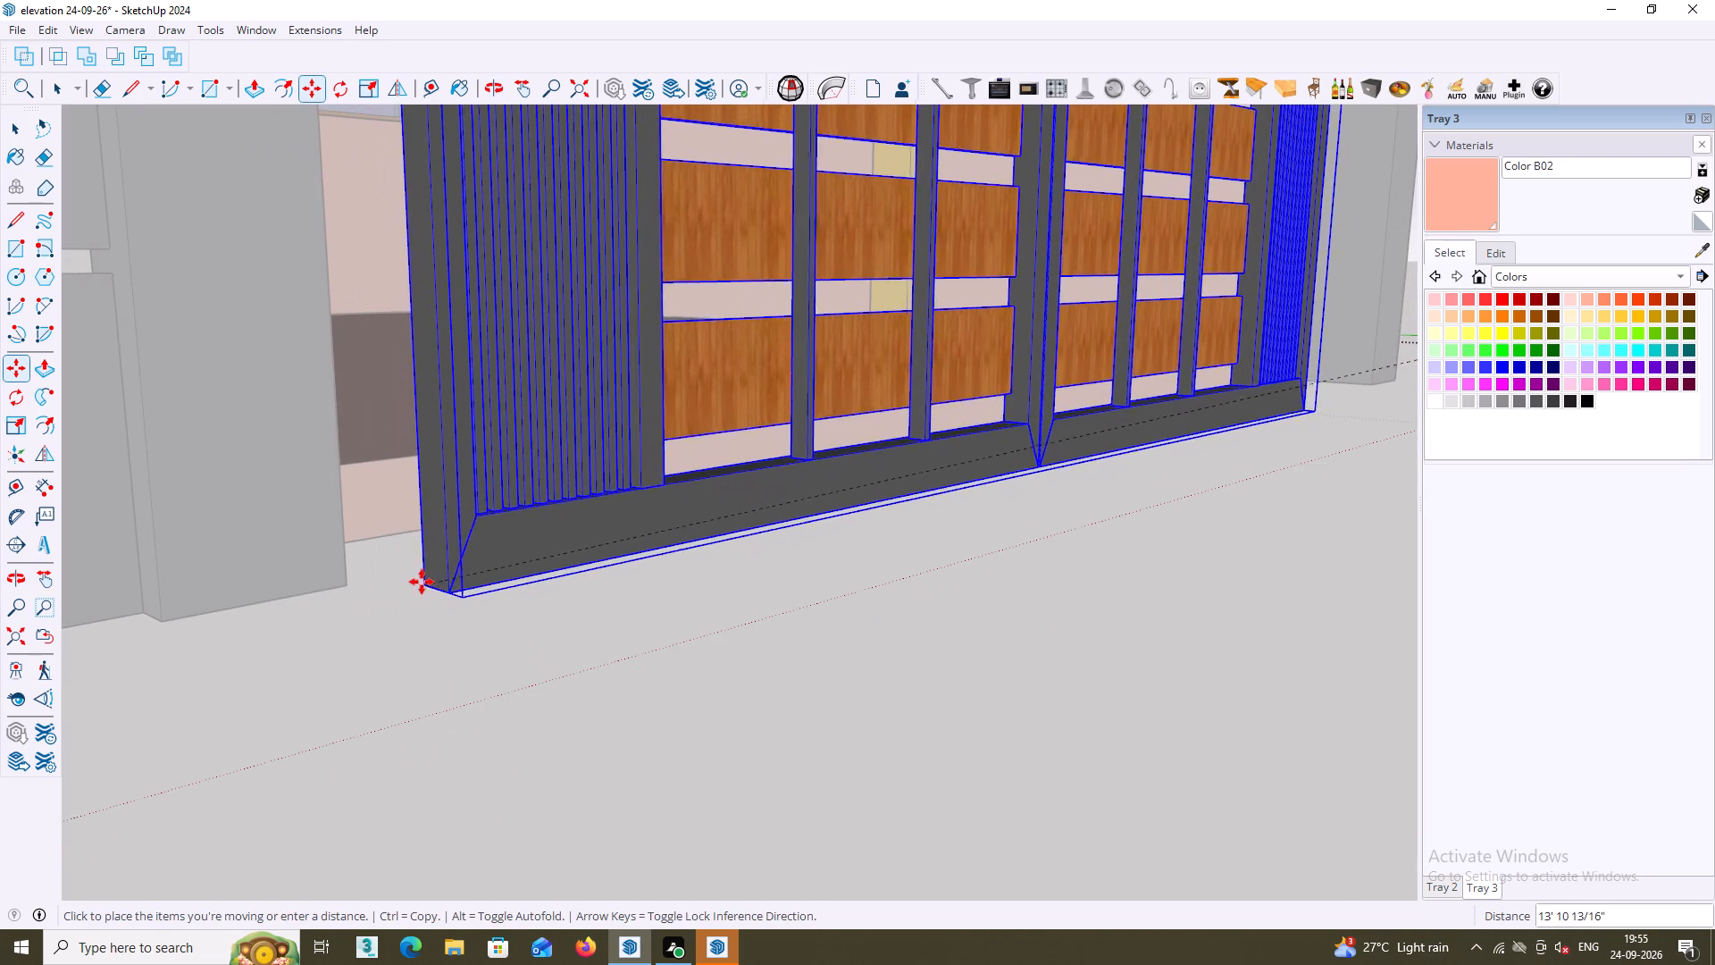
pyautogui.doubleClick(410, 568)
pyautogui.click(448, 581)
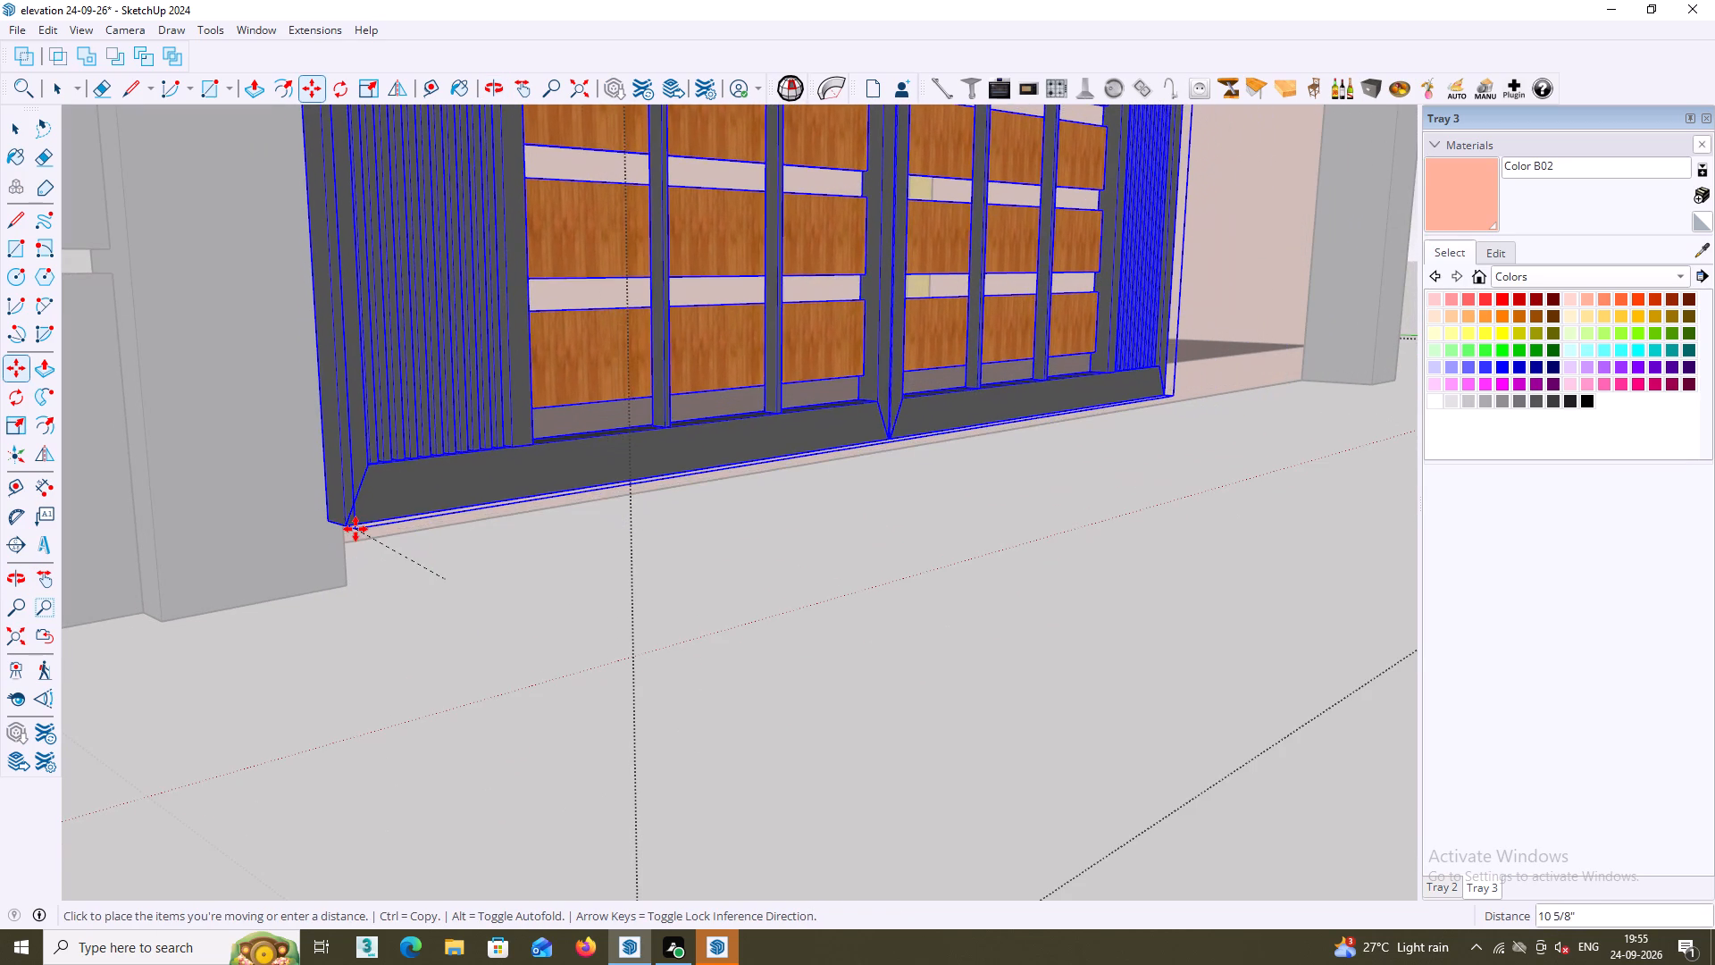
pyautogui.press('Escape')
# Leave the Move command and close the Gate 1 component.
pyautogui.scroll(-3, 518, 622)
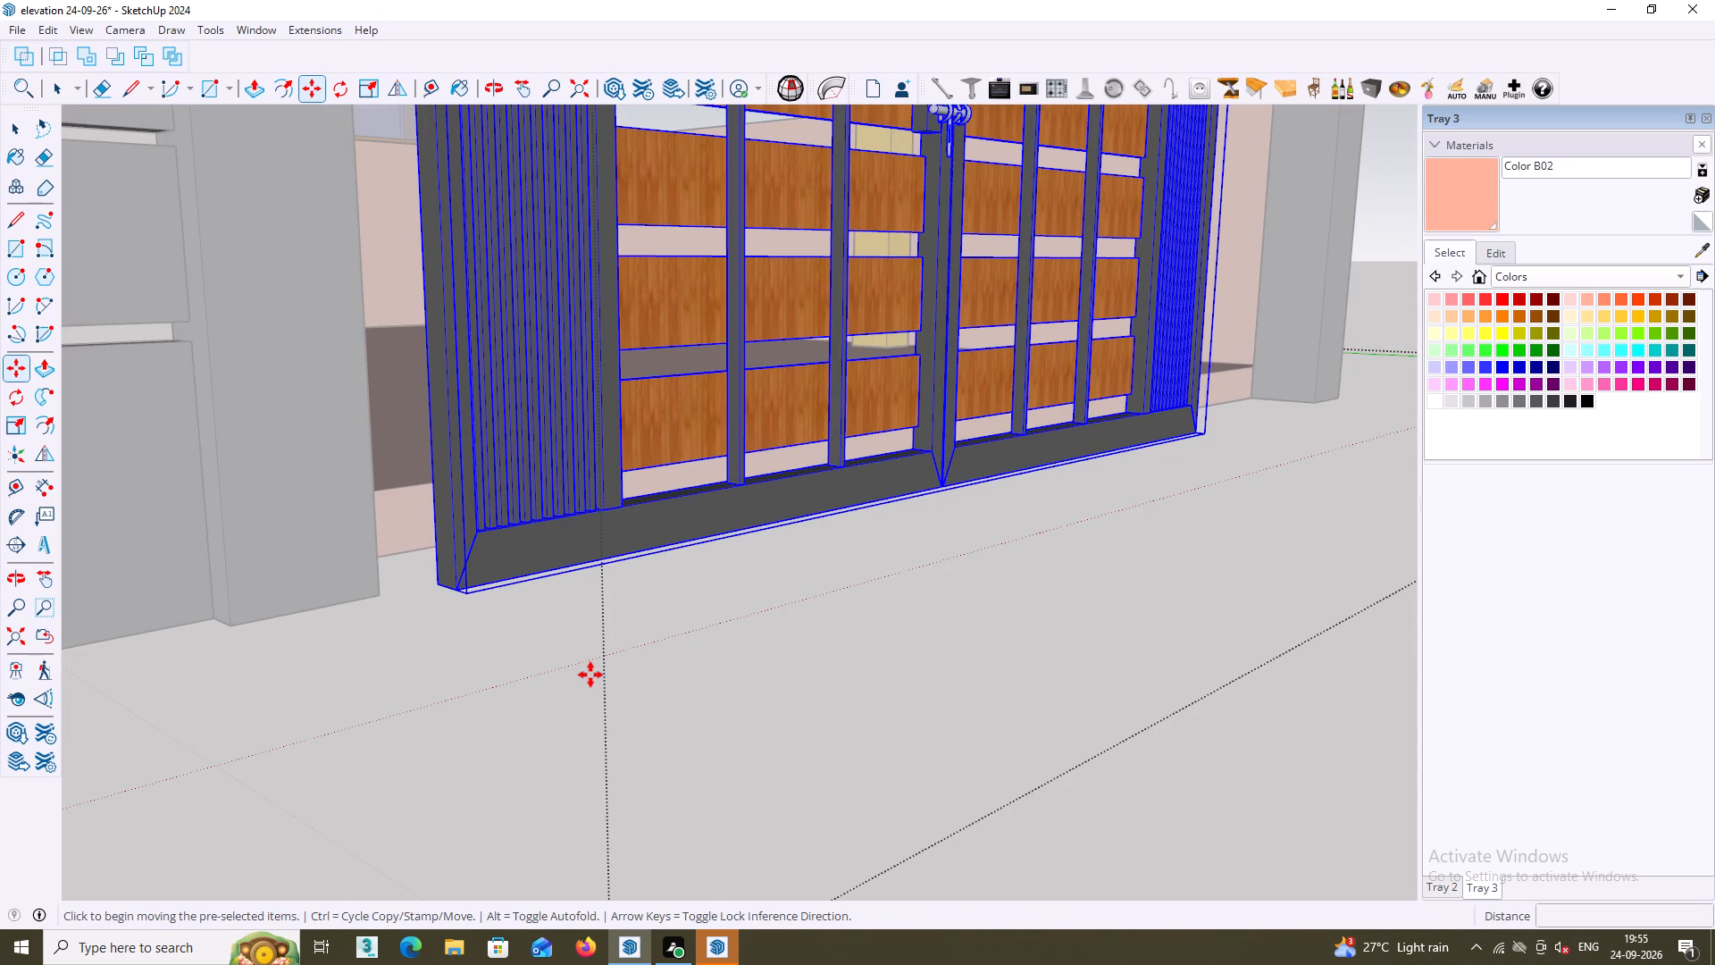
pyautogui.scroll(-4, 491, 619)
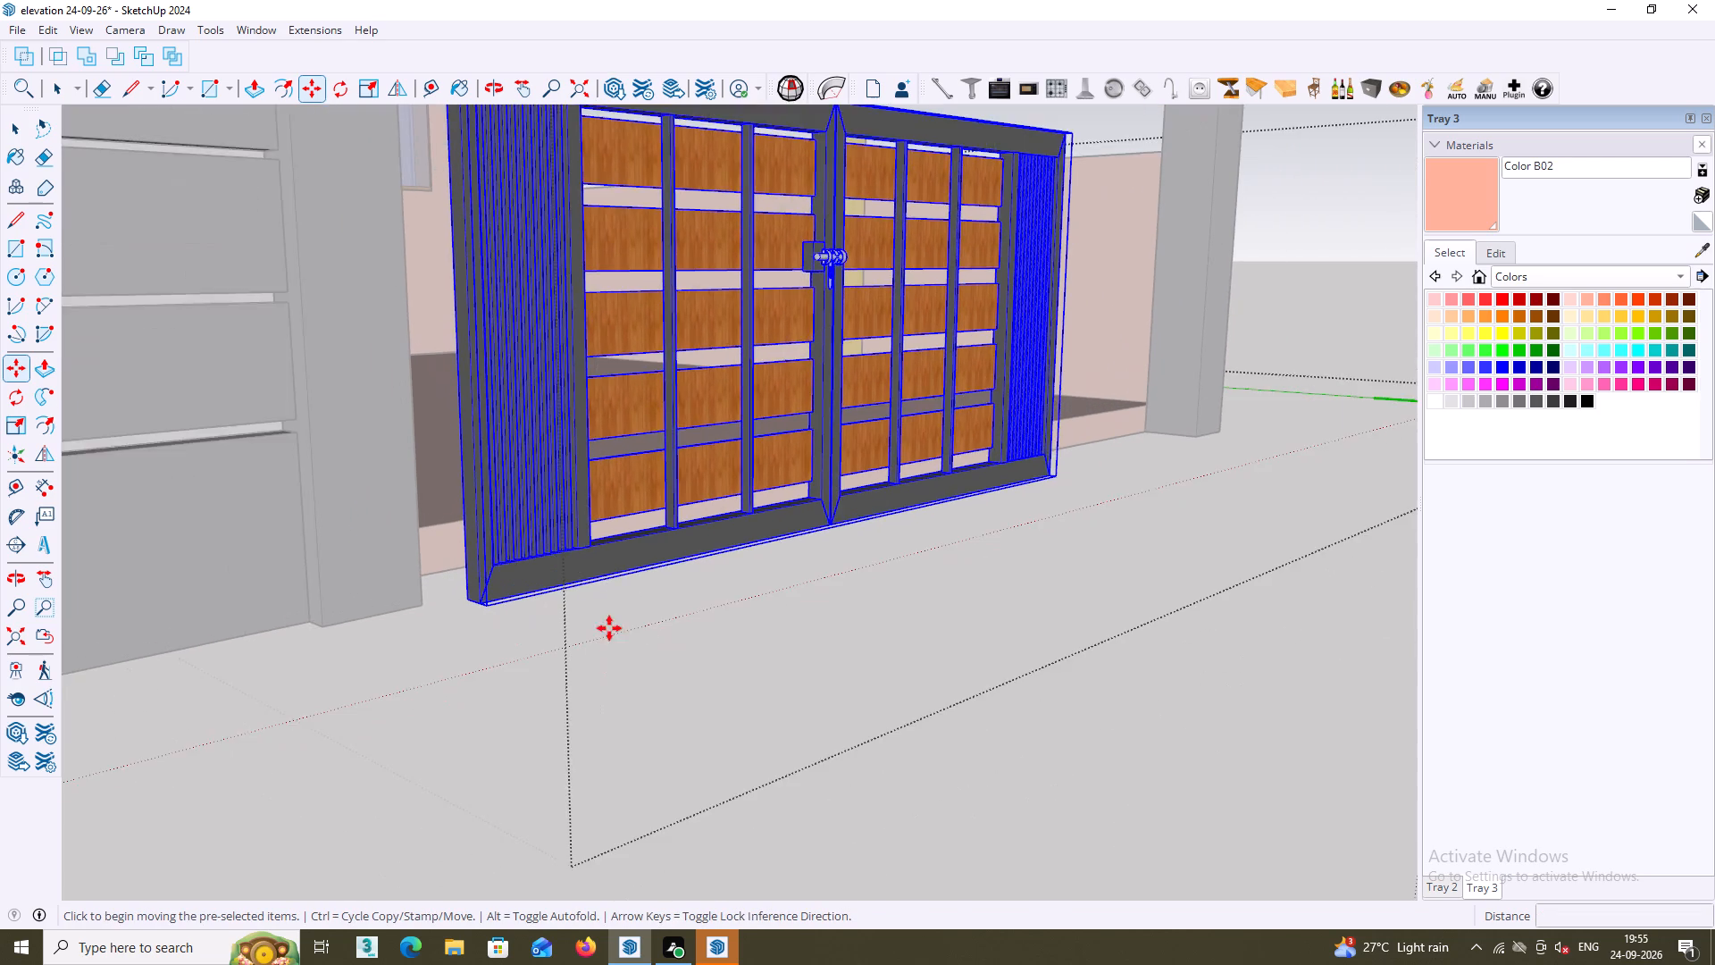
pyautogui.scroll(-3, 609, 628)
pyautogui.press('c')
pyautogui.press('b')
pyautogui.press('space')
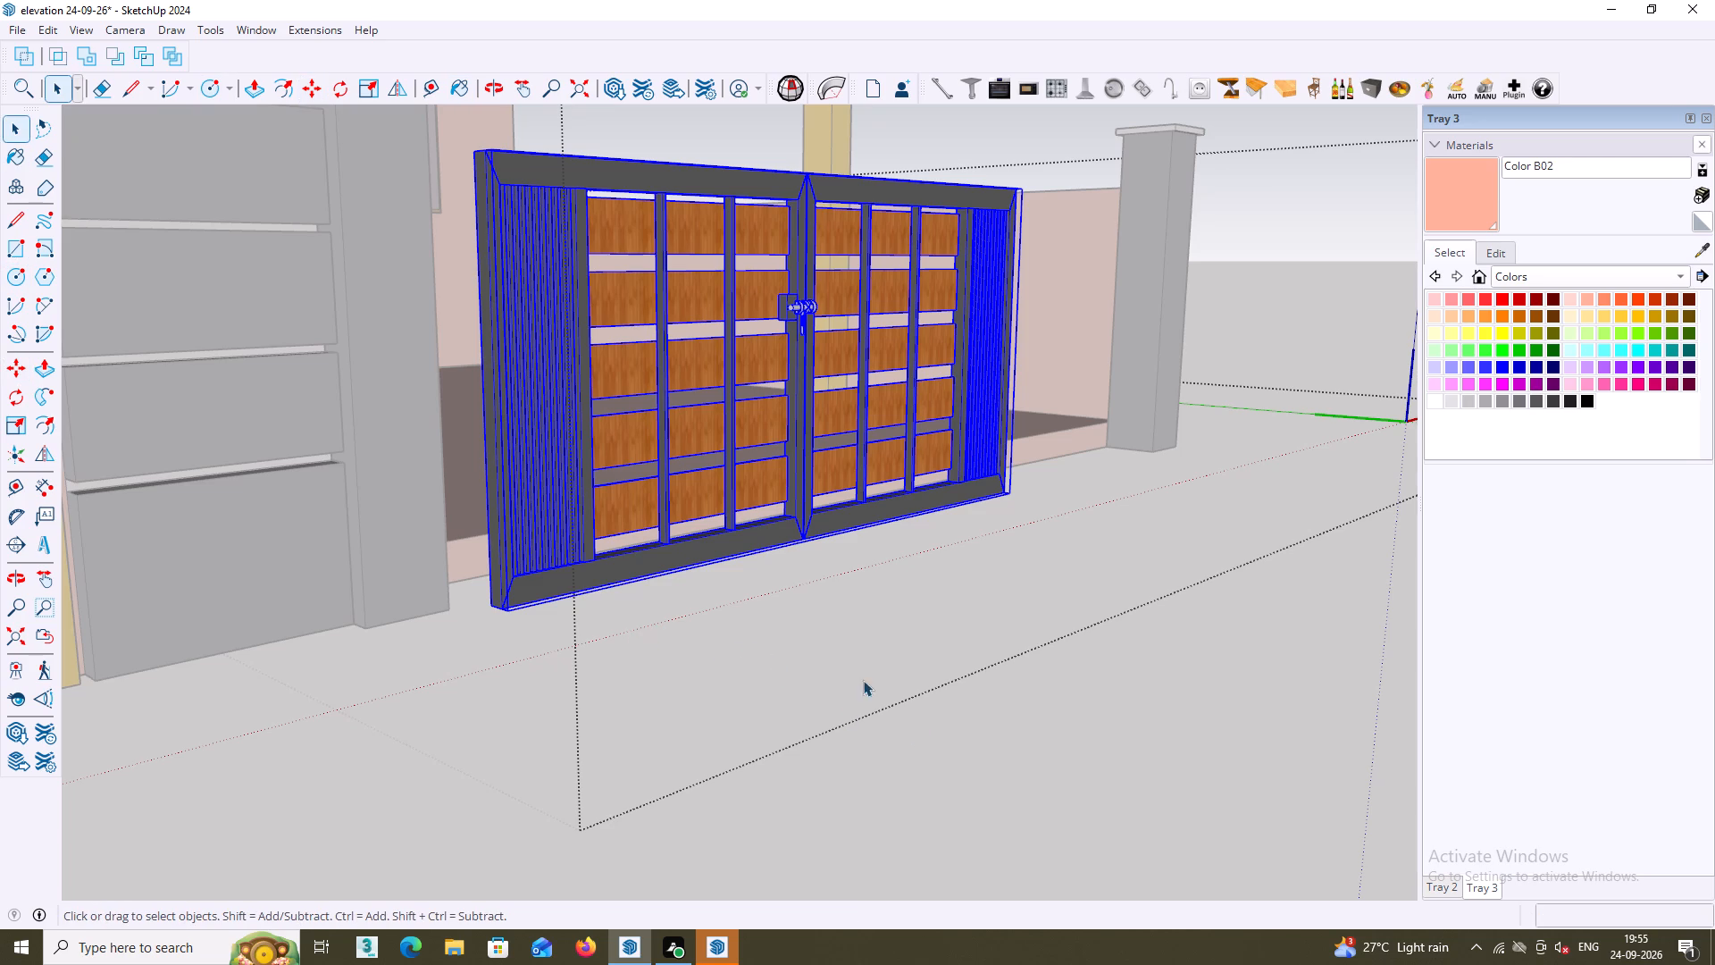
pyautogui.scroll(-10, 843, 670)
pyautogui.middleClick(845, 682)
pyautogui.click(1150, 683)
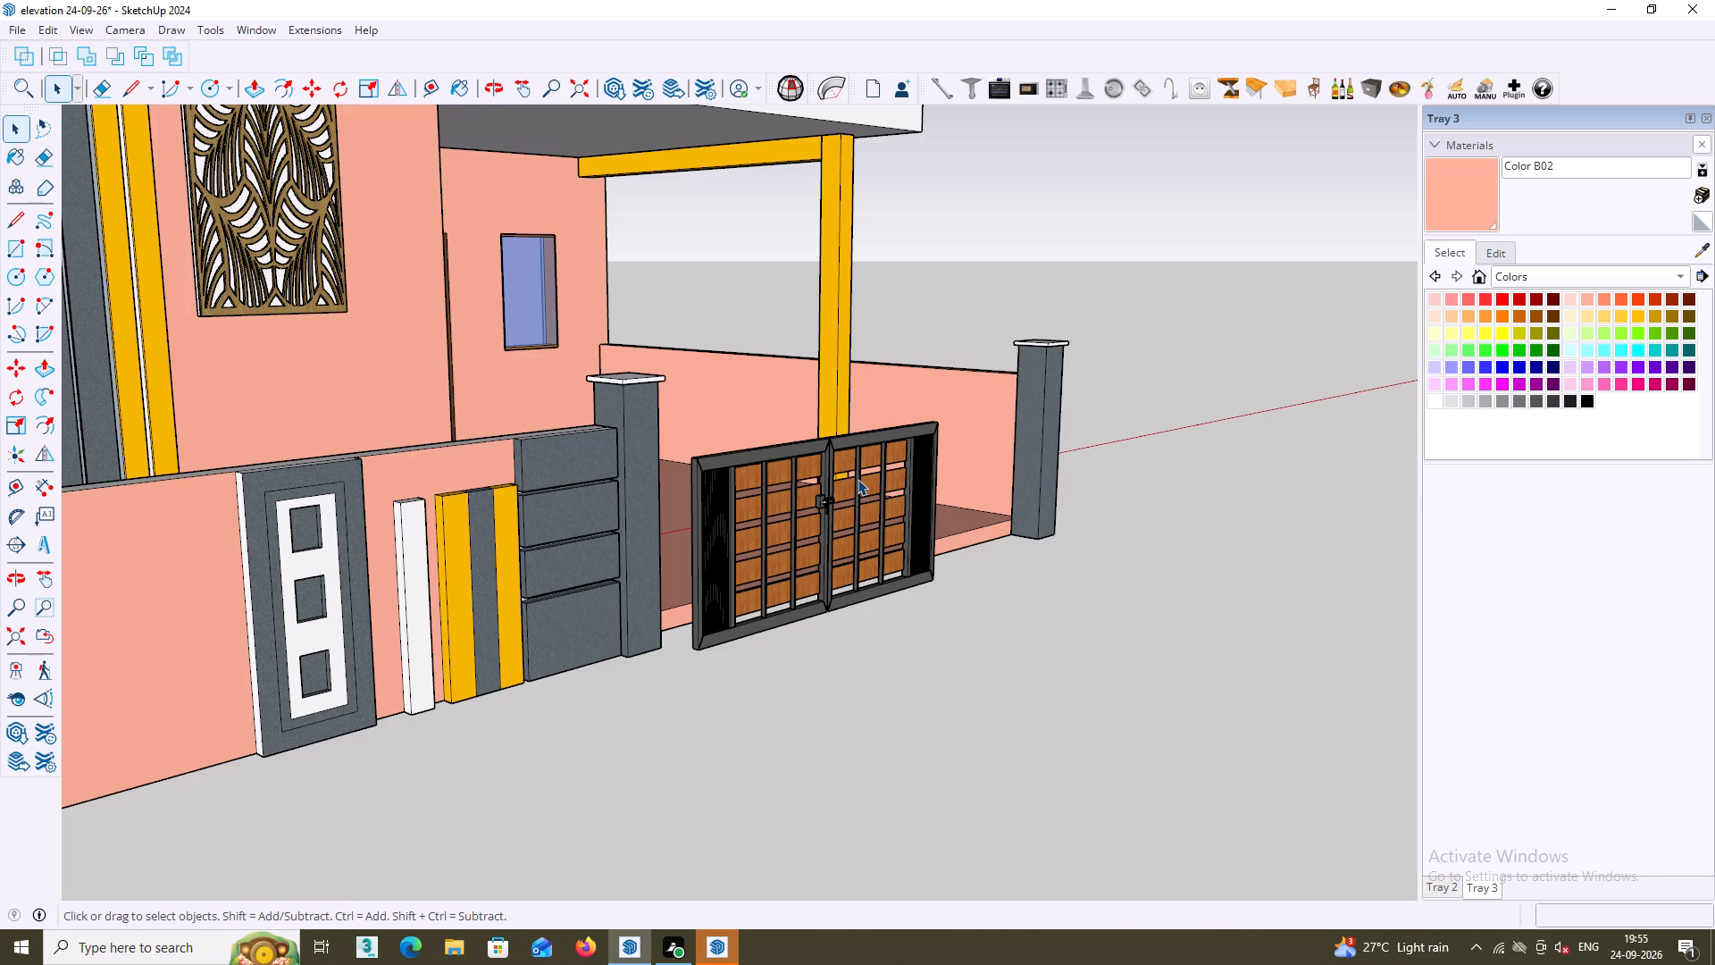
# Move the whole Gate 1 component by its bottom corner about 2' 1" back against the inner side of the grey pillar beside the boundary wall.
pyautogui.moveTo(685, 617); pyautogui.dragTo(592, 575, button='middle')
pyautogui.scroll(2, 665, 546)
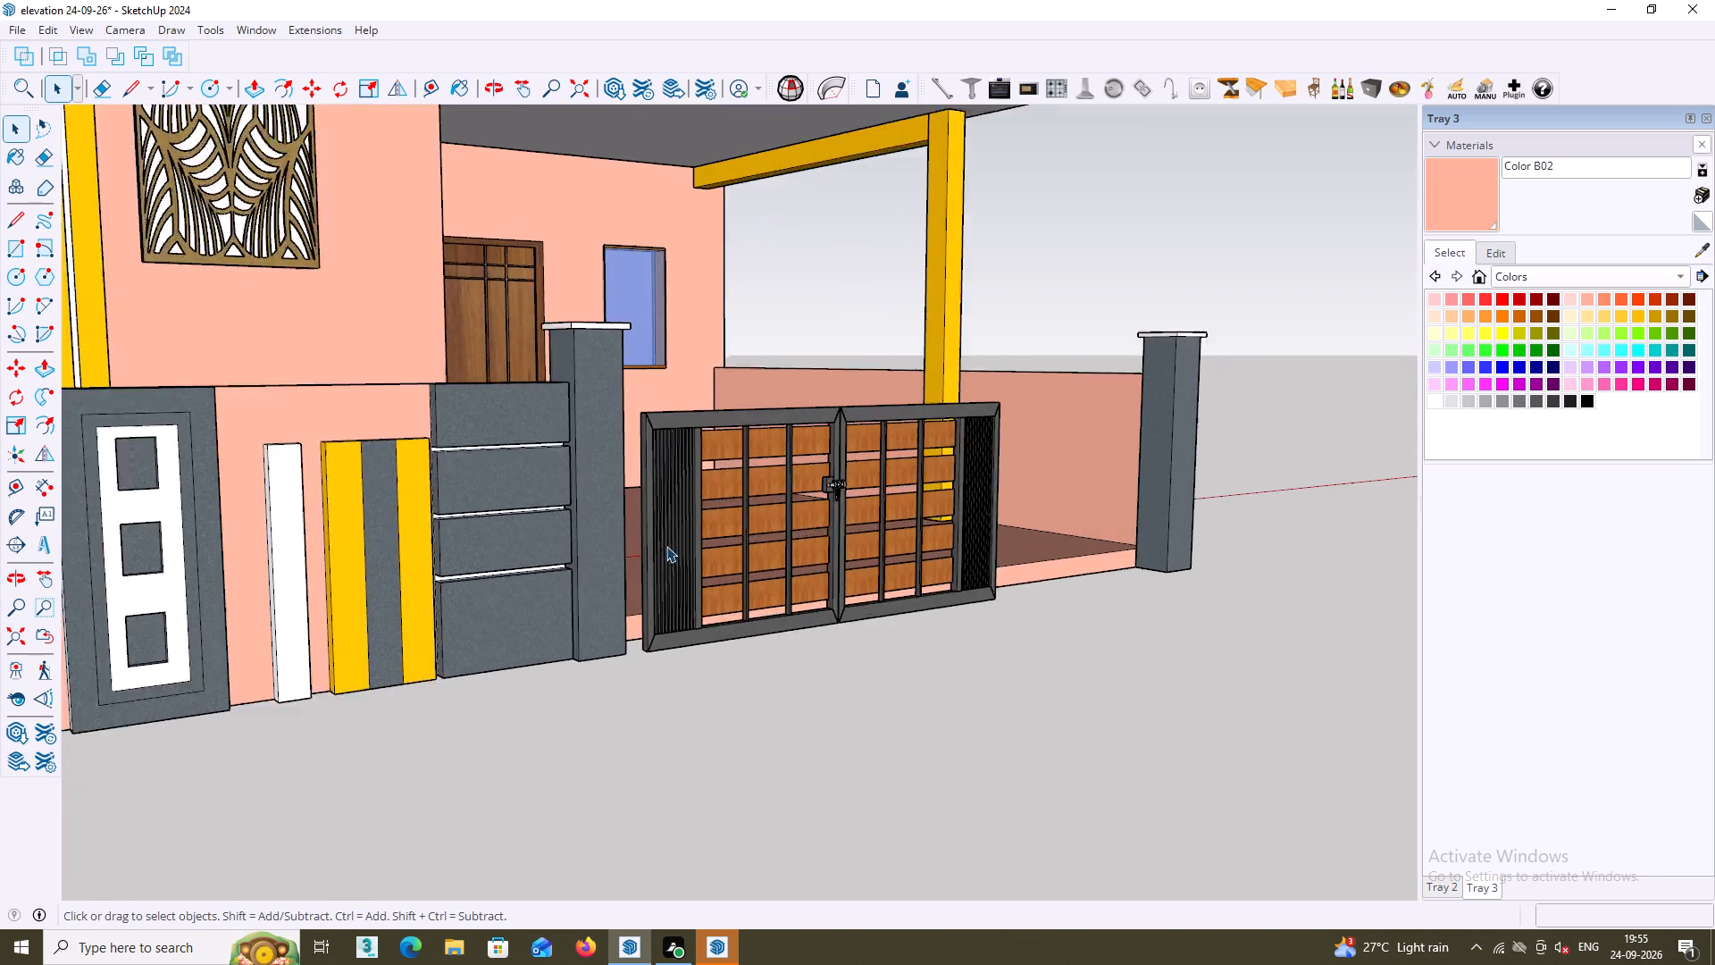
pyautogui.scroll(6, 666, 546)
pyautogui.click(648, 585)
pyautogui.moveTo(648, 585); pyautogui.dragTo(529, 635, button='middle')
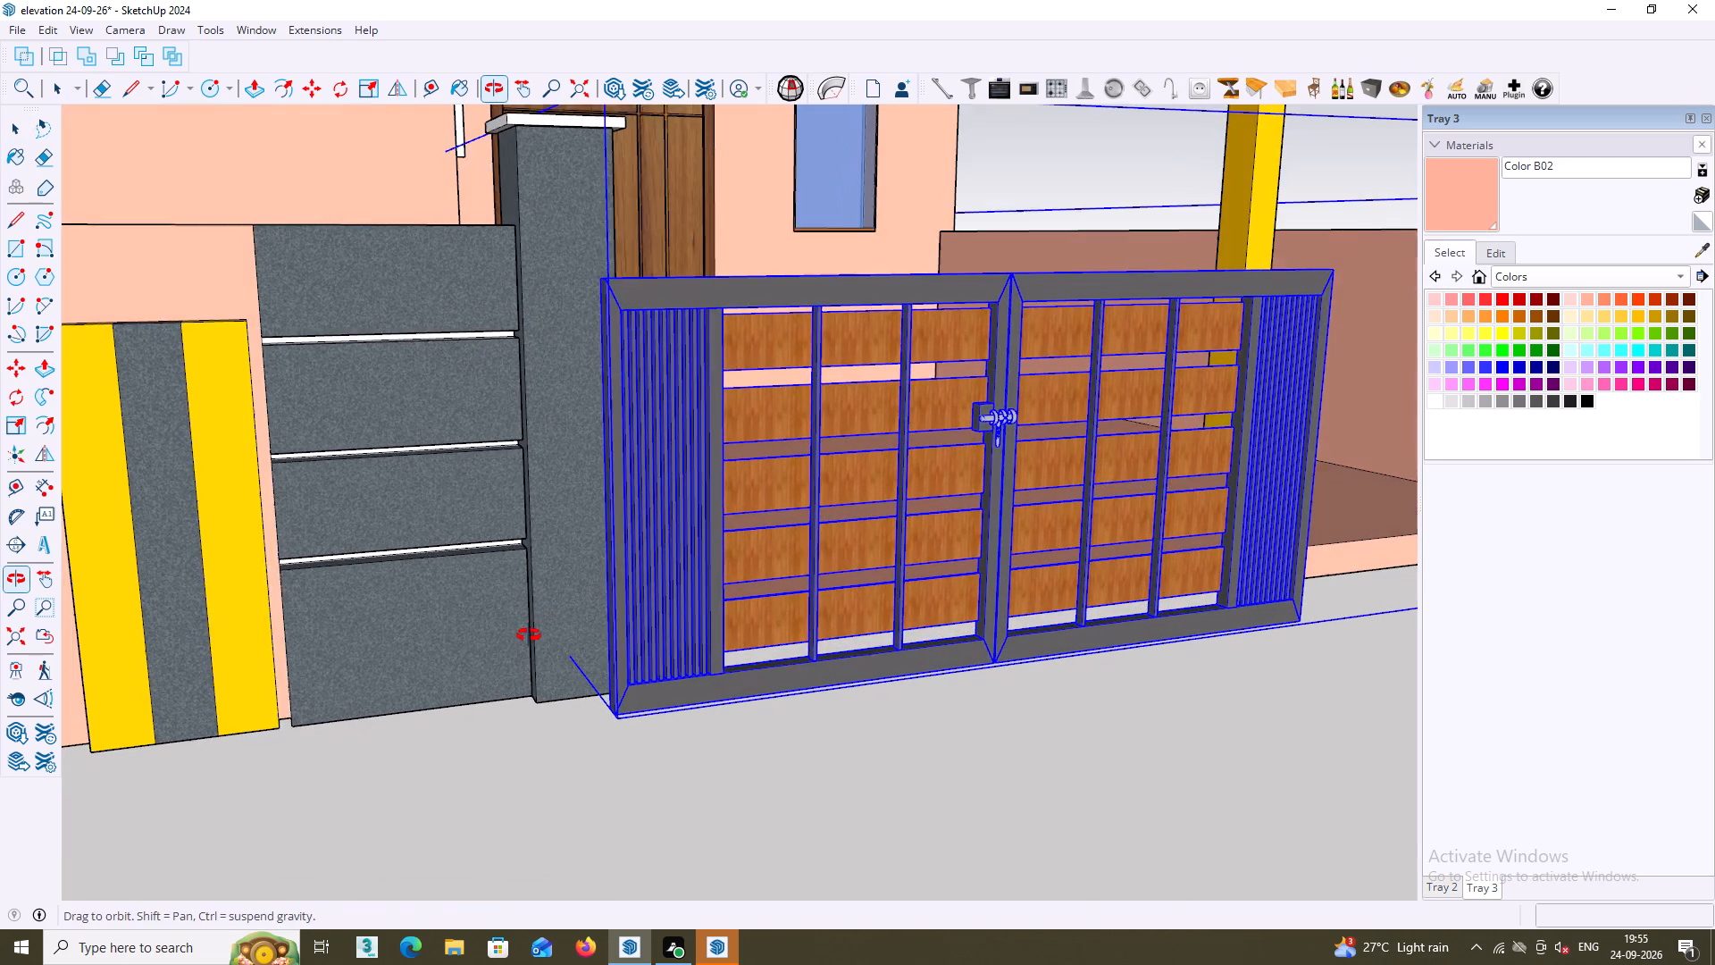
pyautogui.moveTo(529, 635); pyautogui.dragTo(531, 634, button='middle')
pyautogui.scroll(-5, 571, 583)
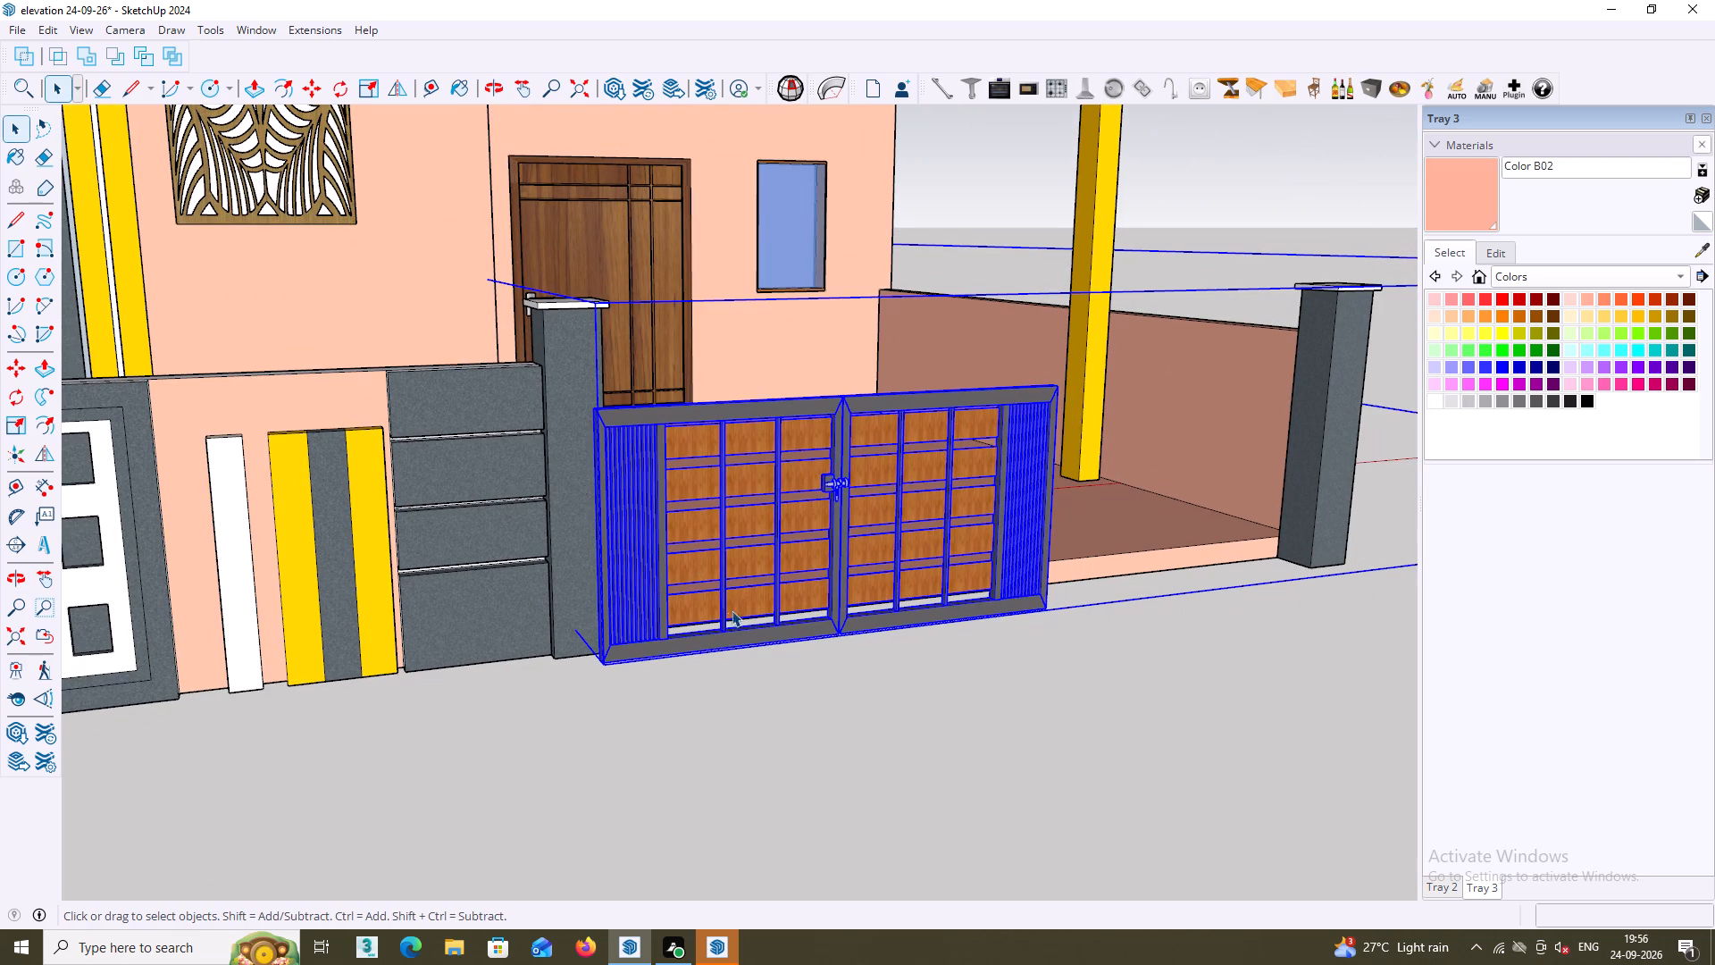
pyautogui.moveTo(718, 613); pyautogui.dragTo(958, 537, button='middle')
pyautogui.scroll(2, 906, 564)
pyautogui.press('m')
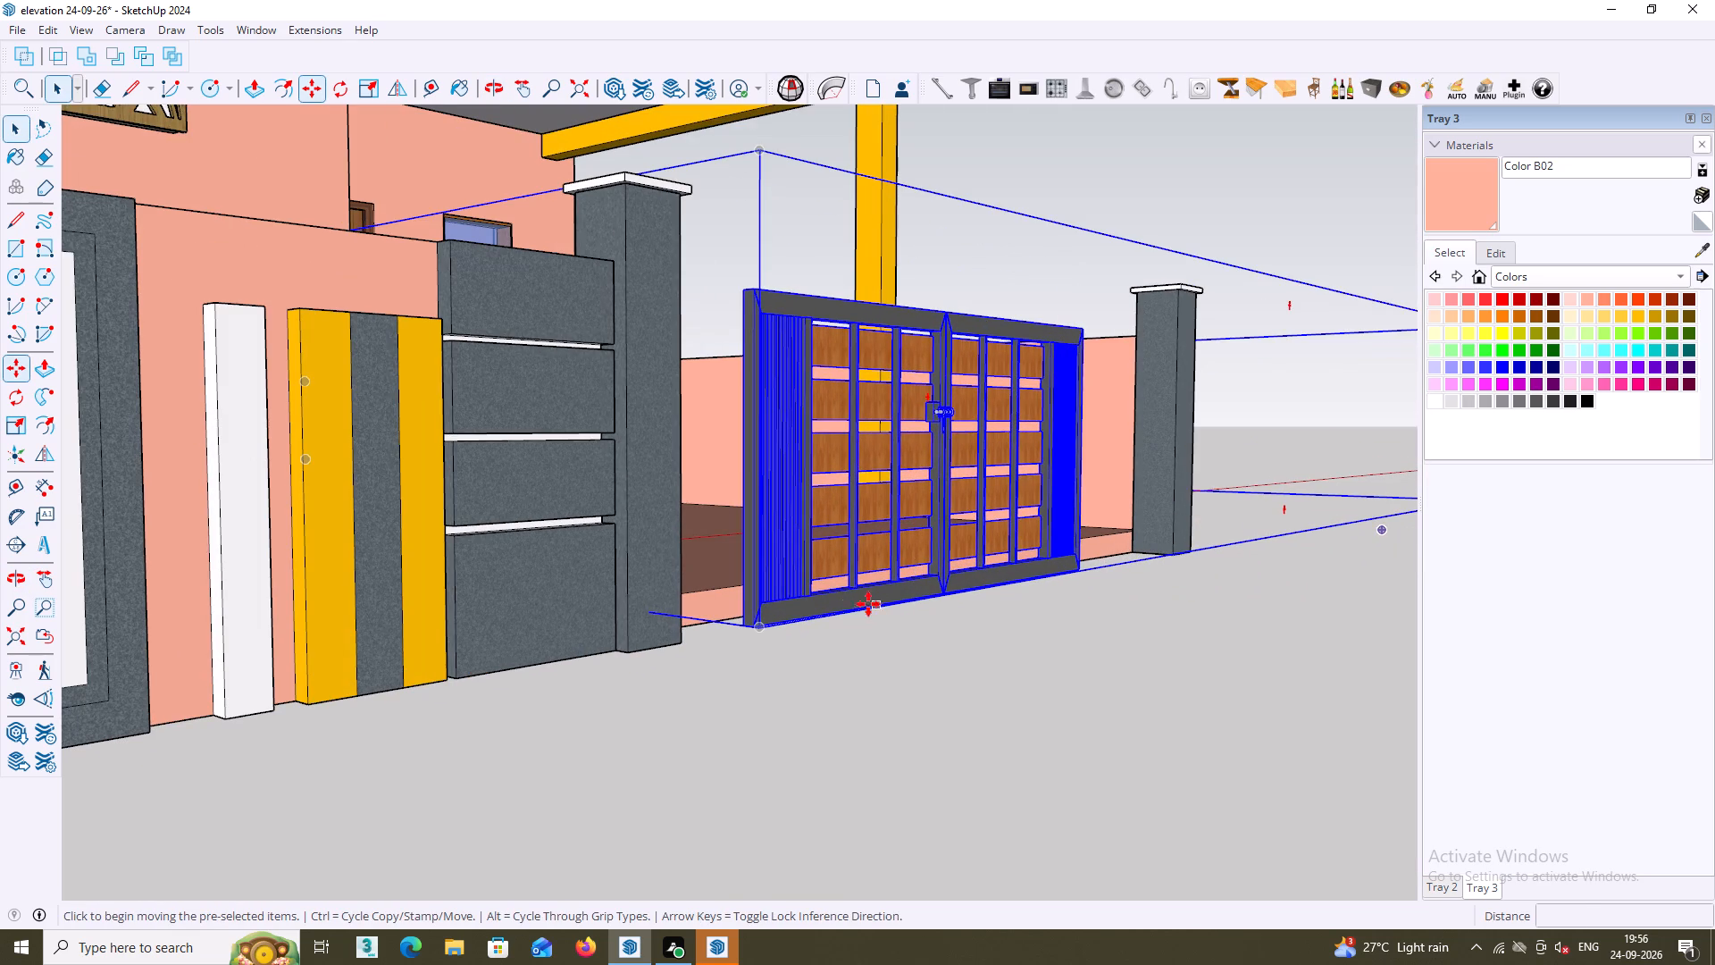
pyautogui.scroll(5, 673, 584)
pyautogui.scroll(3, 774, 646)
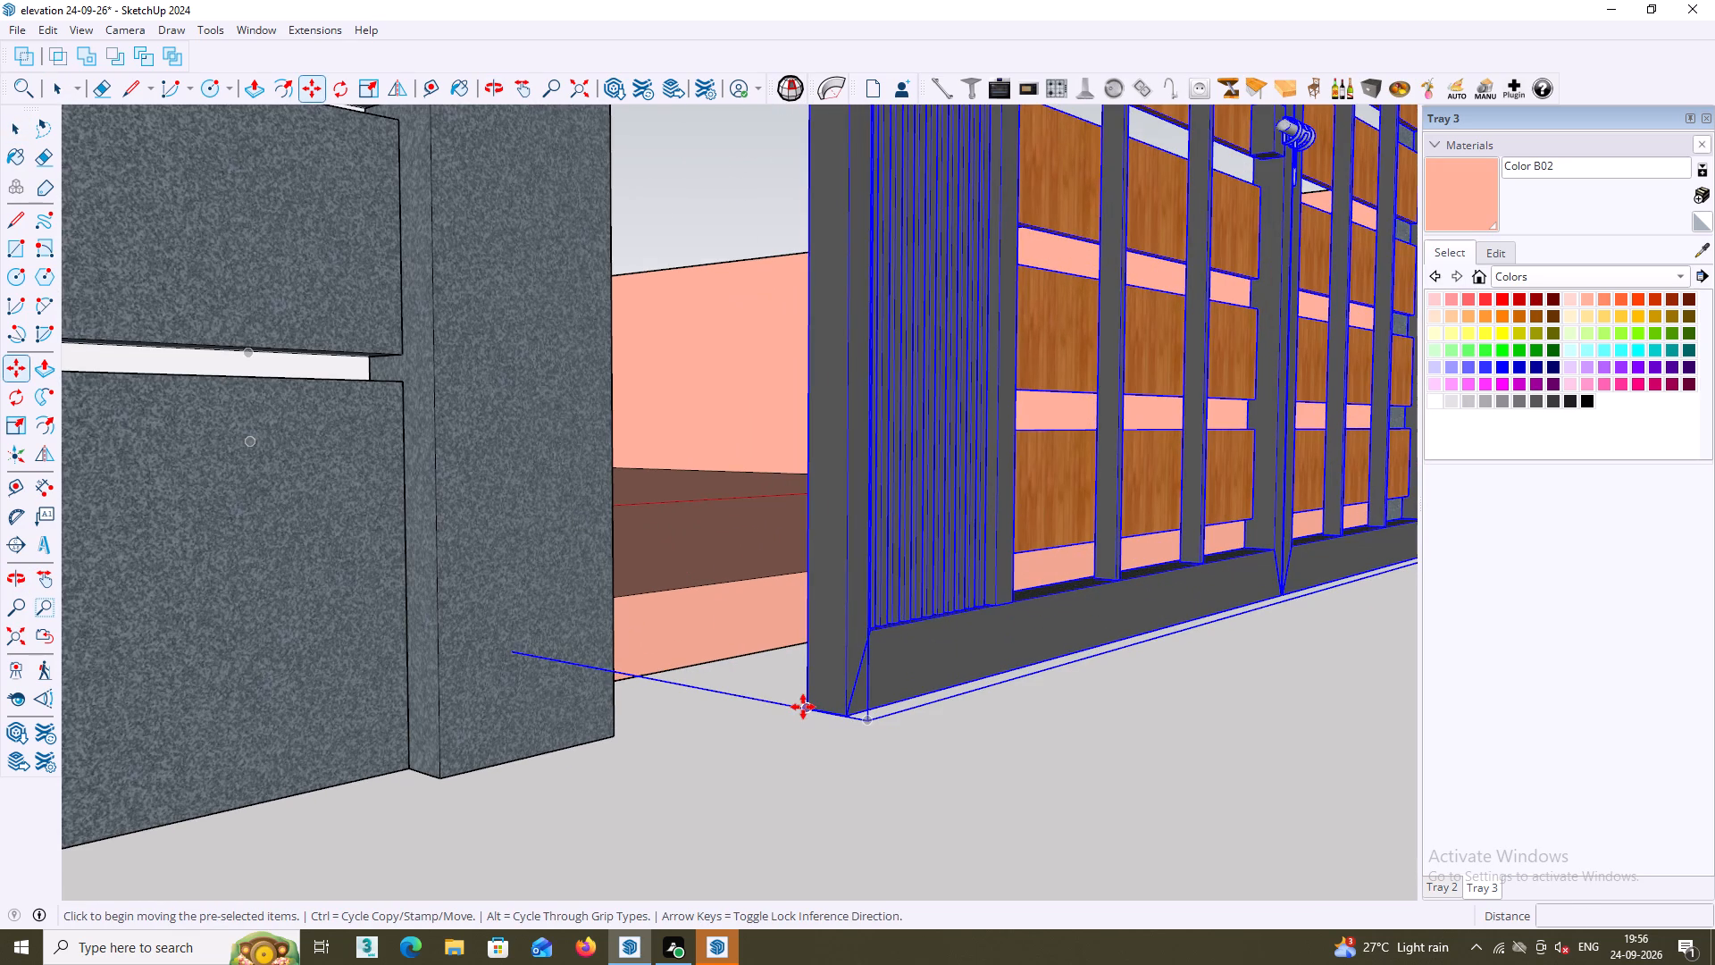
pyautogui.click(807, 710)
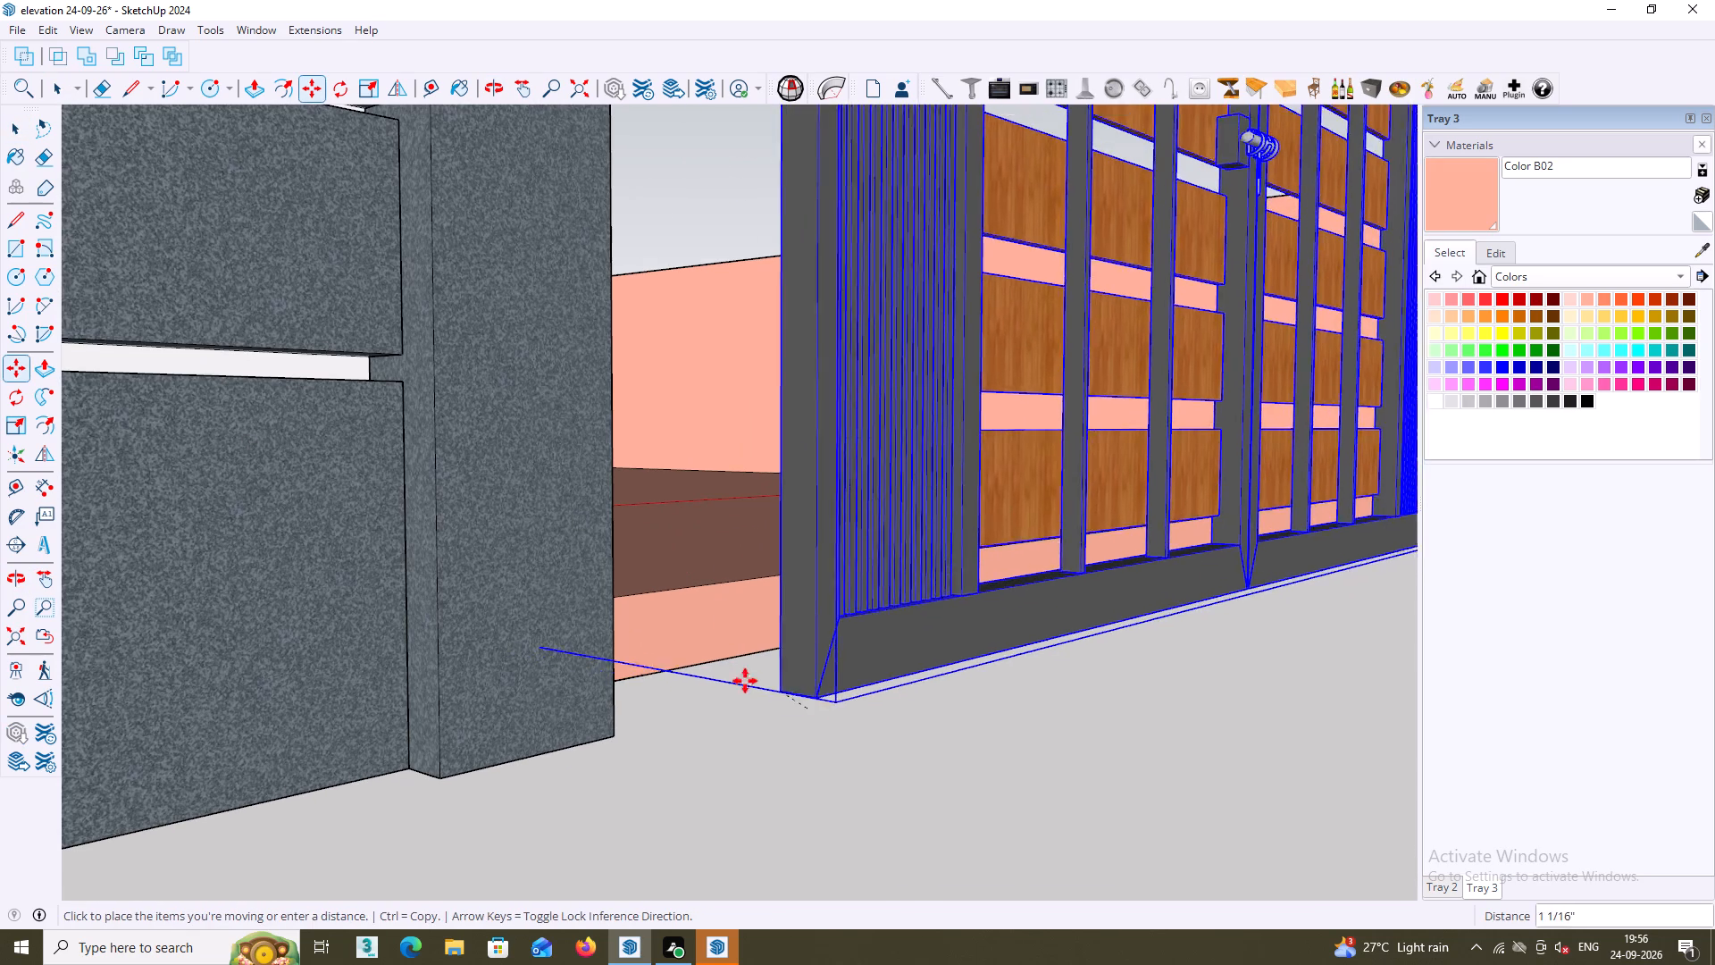
pyautogui.moveTo(639, 646); pyautogui.dragTo(507, 885, button='middle')
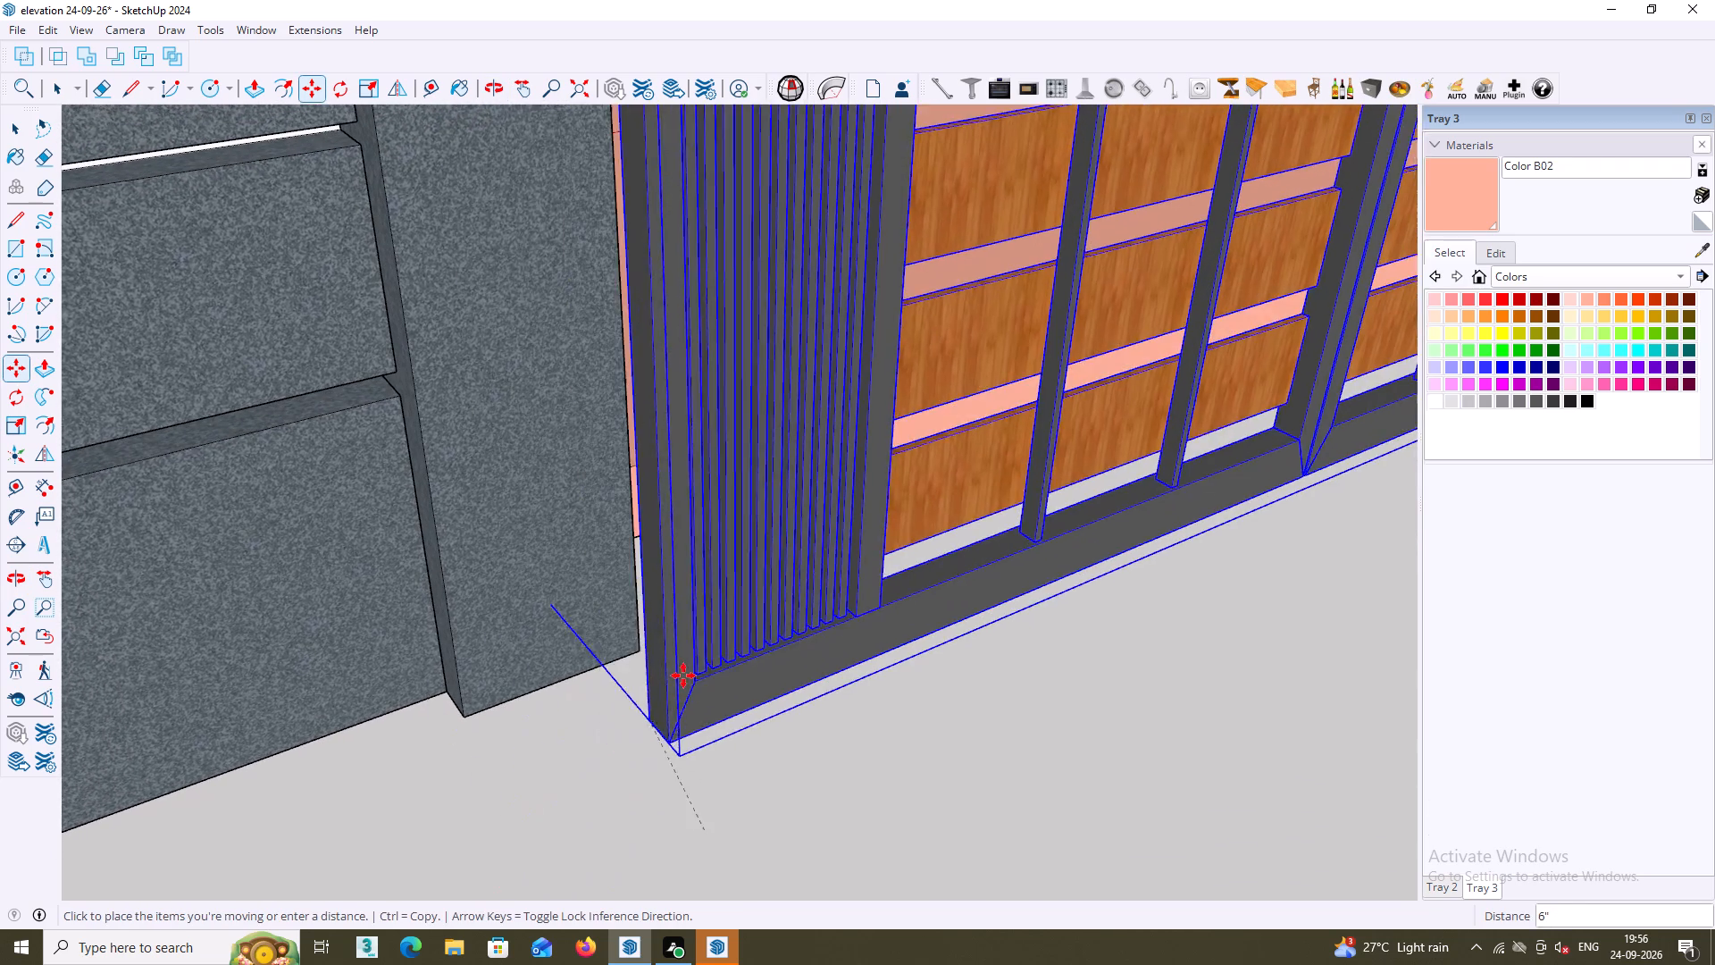
pyautogui.scroll(5, 717, 572)
pyautogui.moveTo(644, 595); pyautogui.dragTo(515, 625, button='middle')
pyautogui.scroll(7, 549, 544)
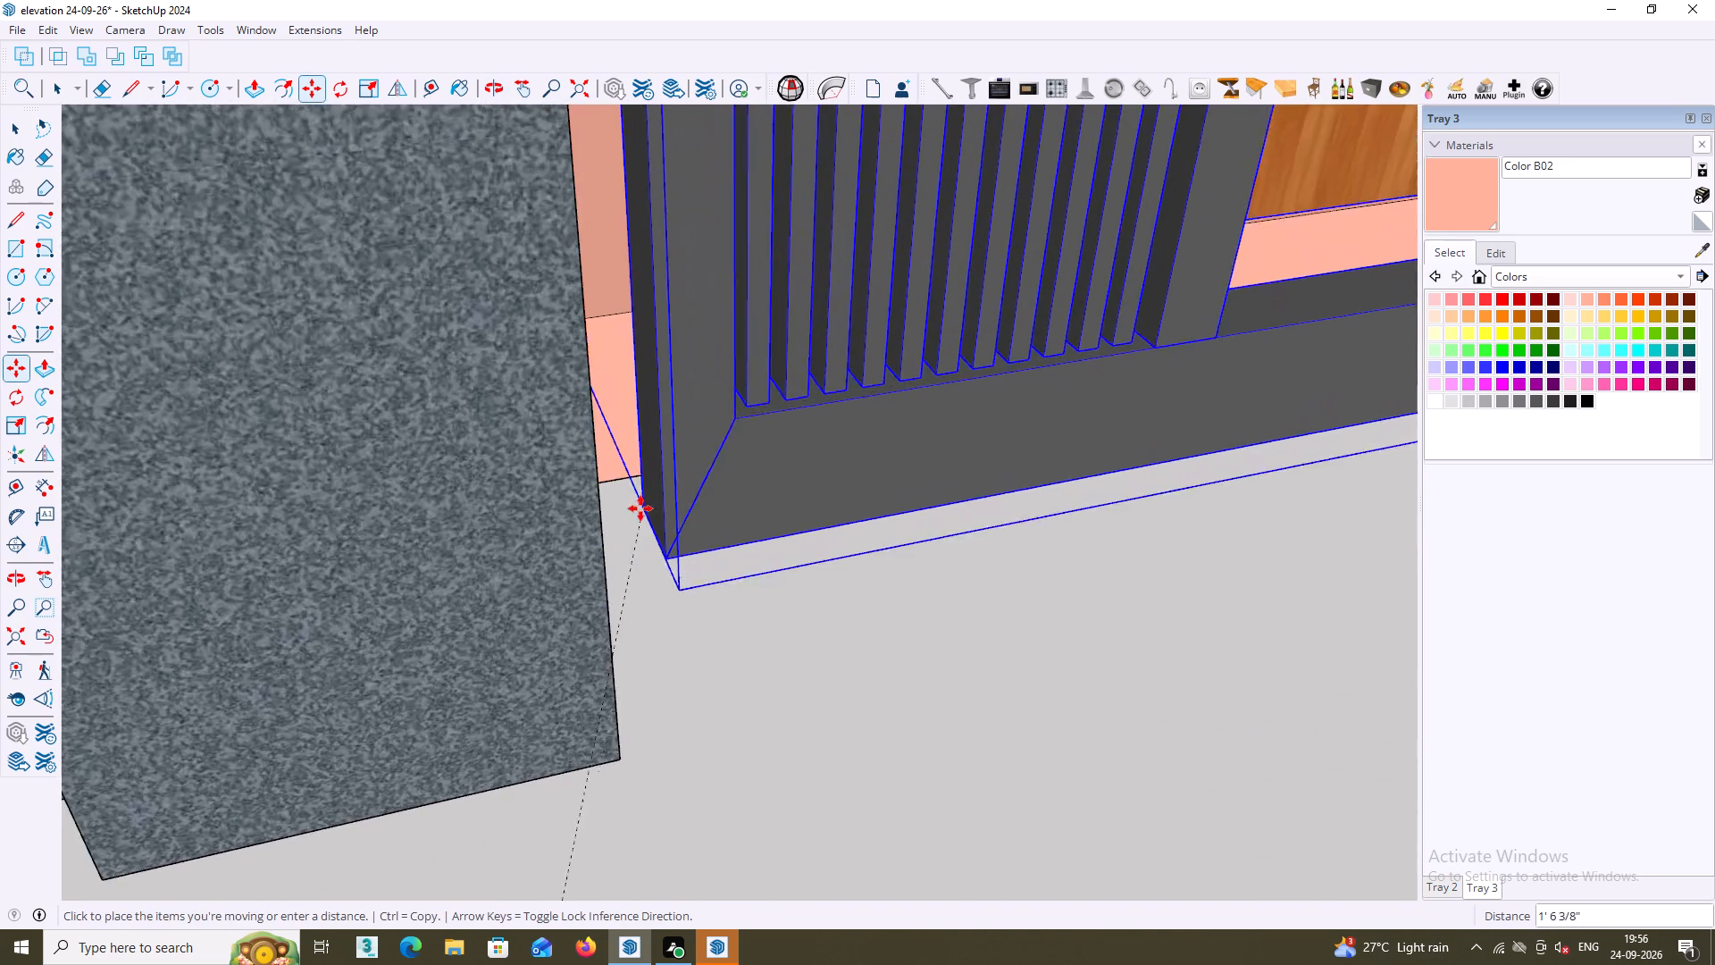
pyautogui.scroll(9, 640, 508)
pyautogui.middleClick(621, 494)
pyautogui.moveTo(557, 475); pyautogui.dragTo(498, 502, button='middle')
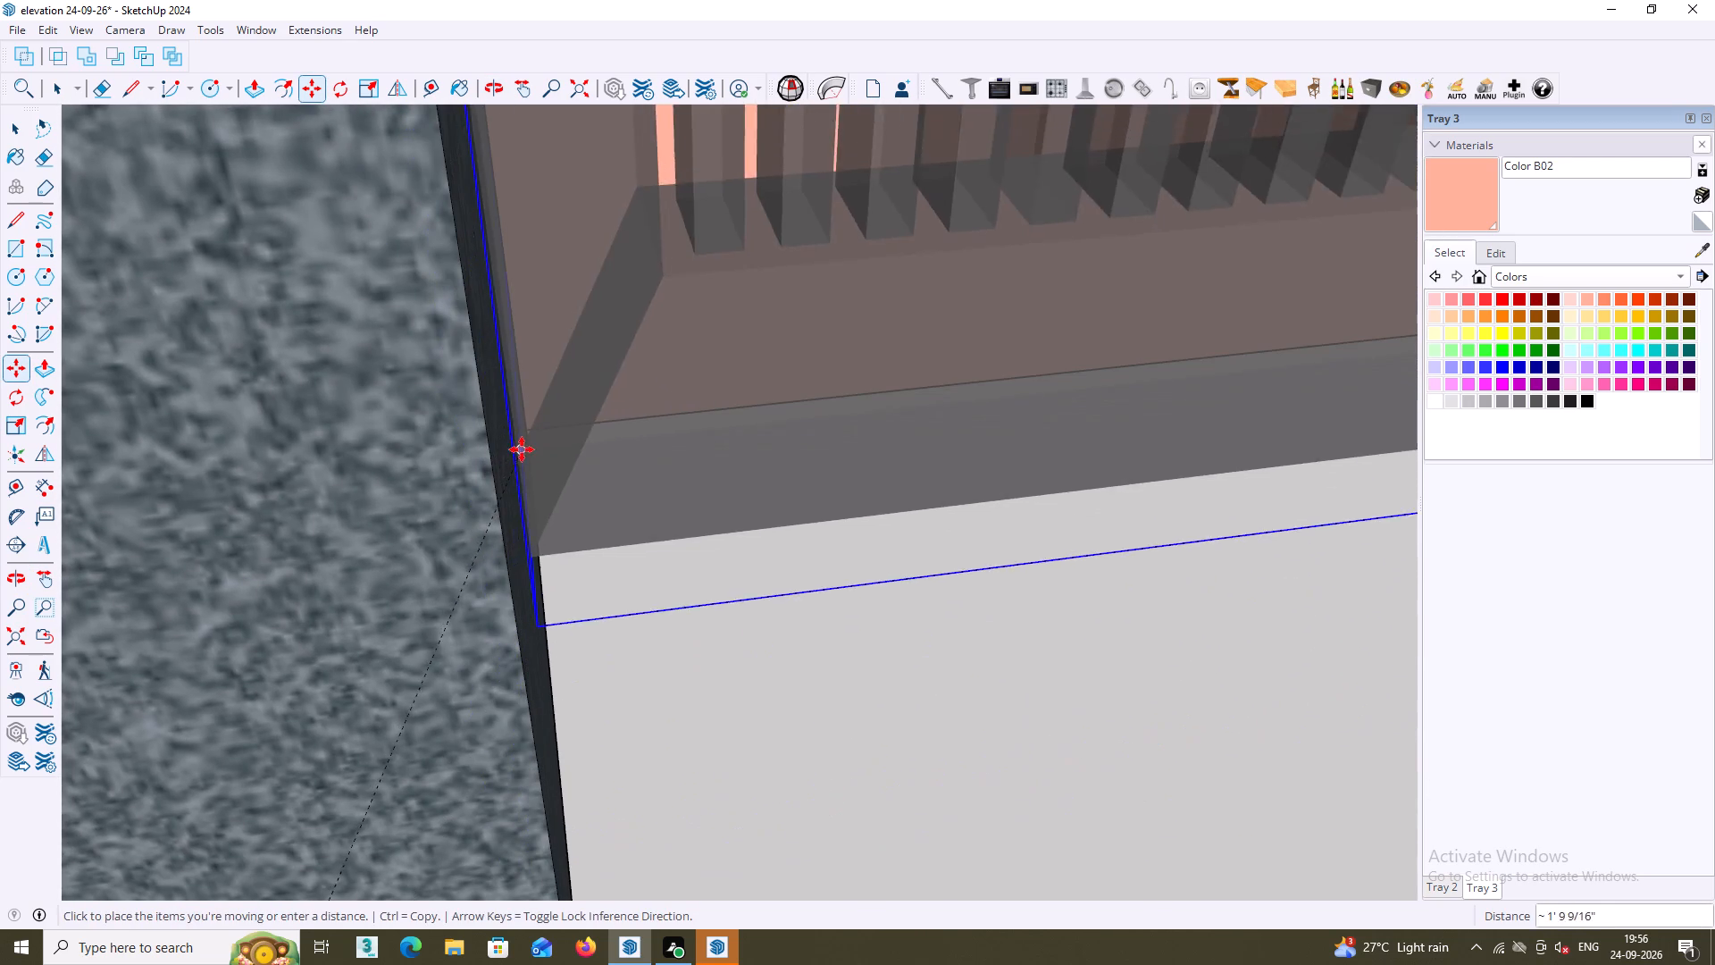
pyautogui.click(531, 430)
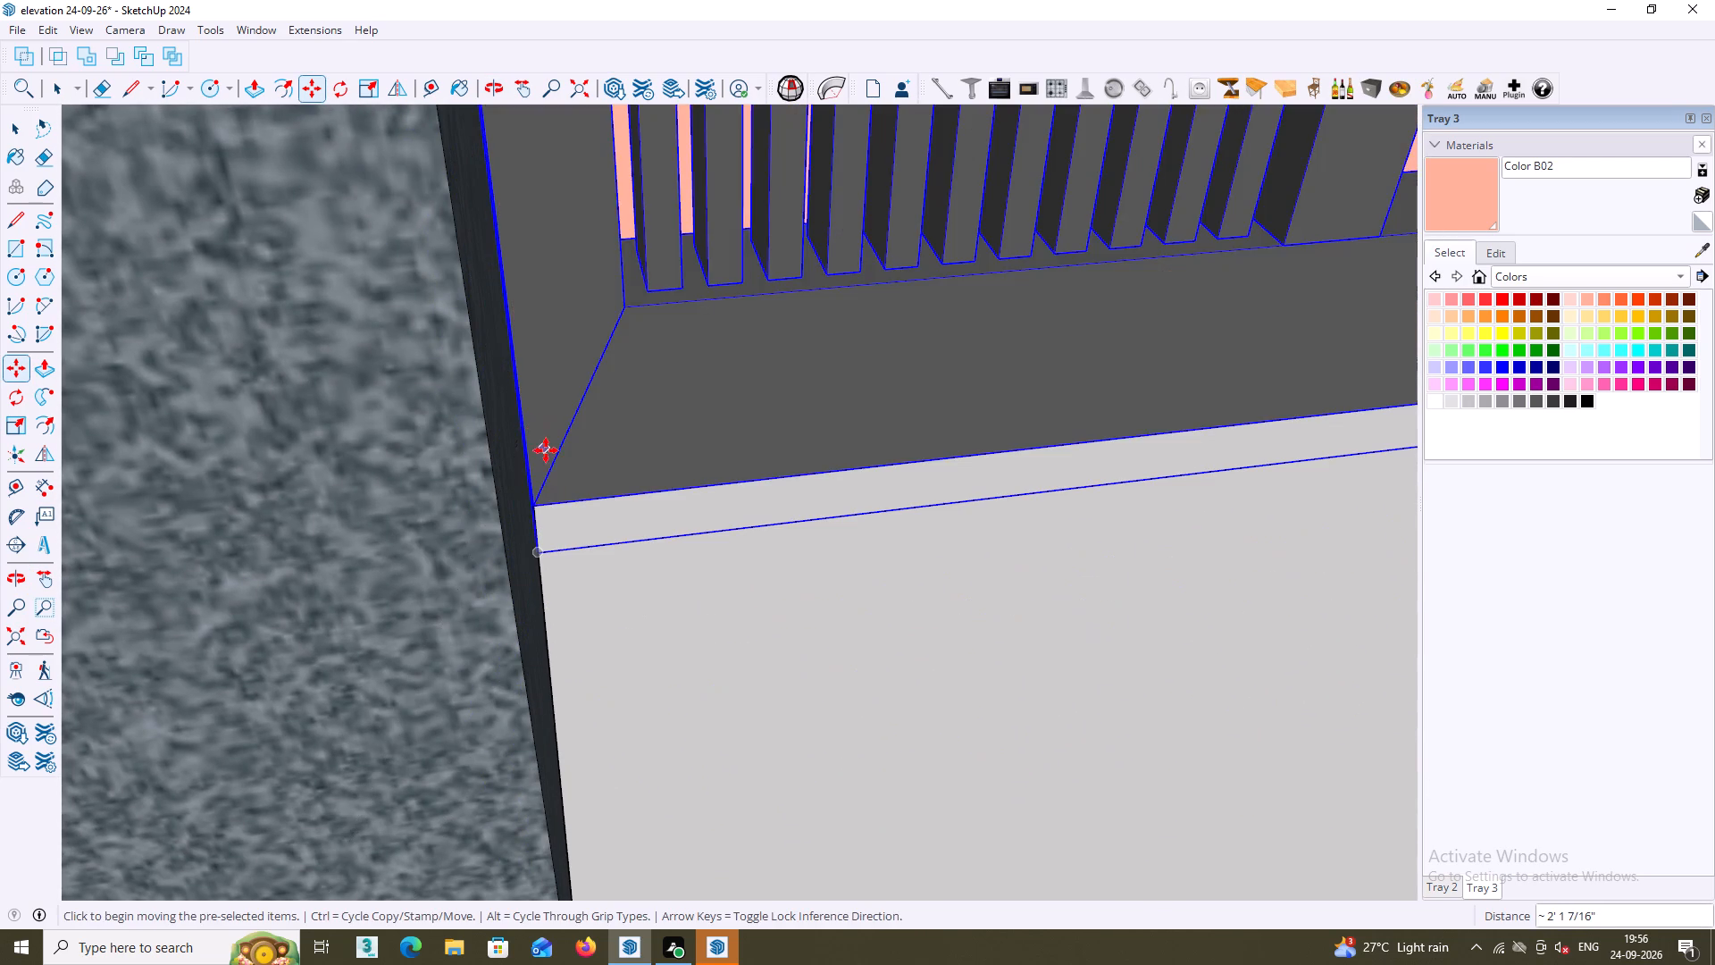
# Leave the Move command and deselect the Gate 1 component.
pyautogui.scroll(-20, 546, 458)
pyautogui.scroll(-9, 546, 458)
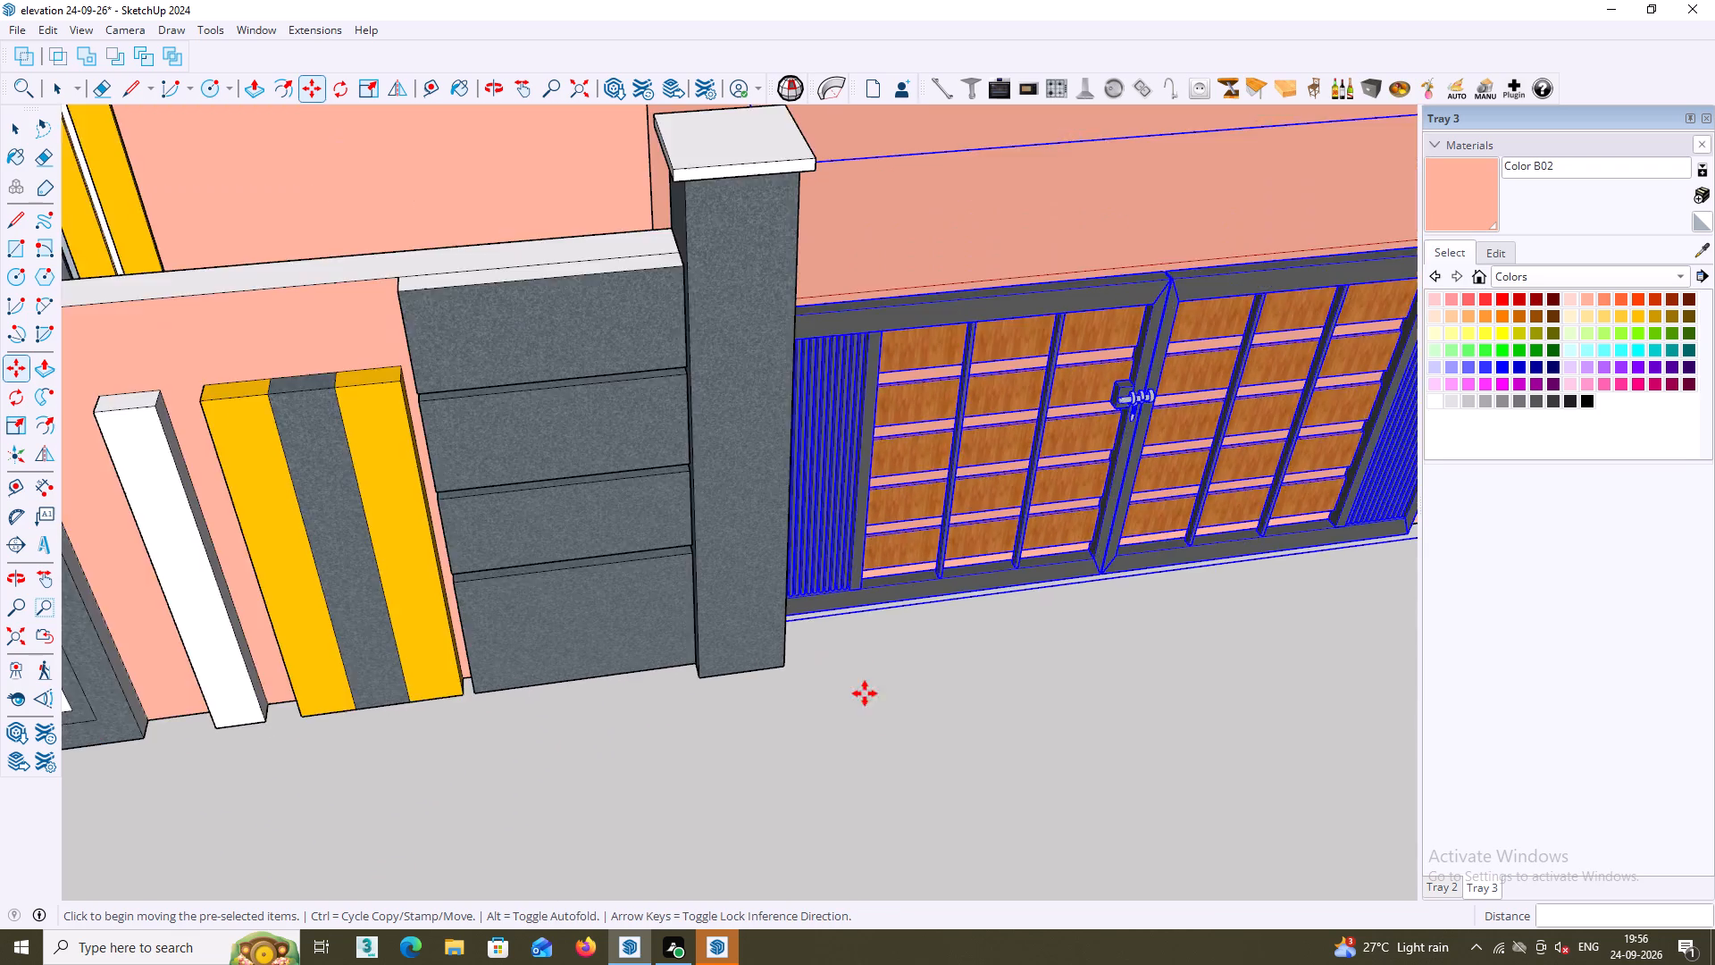
pyautogui.scroll(-7, 865, 693)
pyautogui.moveTo(868, 685); pyautogui.dragTo(640, 671, button='middle')
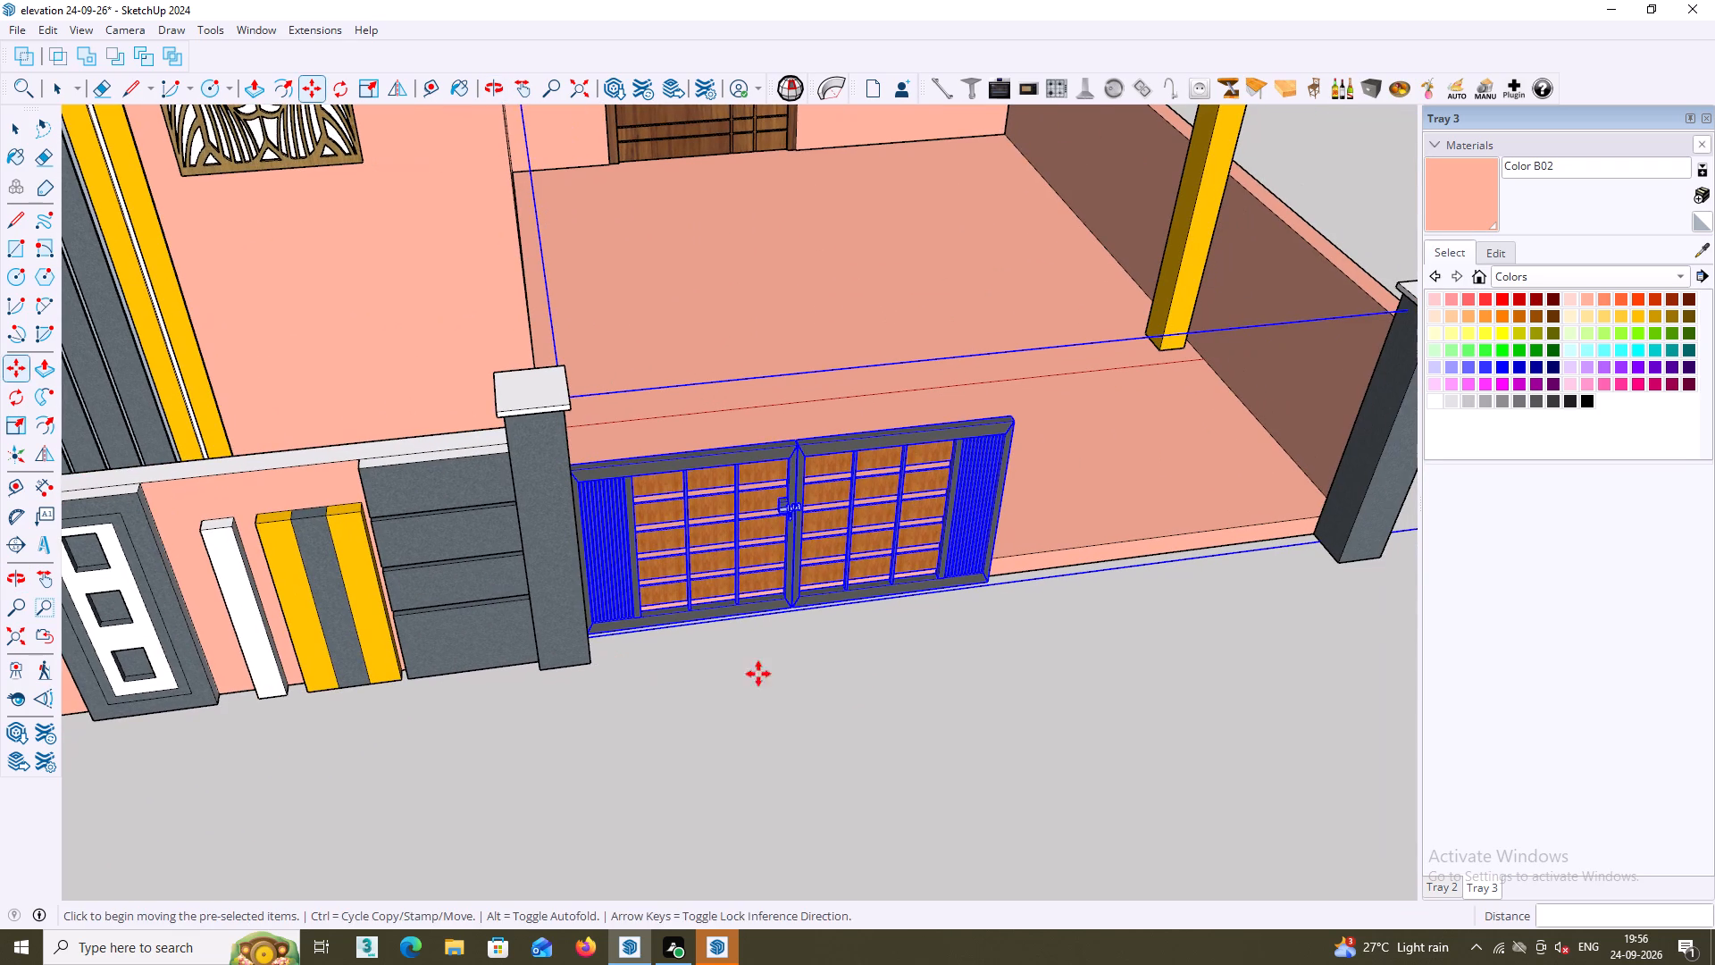
pyautogui.press('space')
pyautogui.click(793, 659)
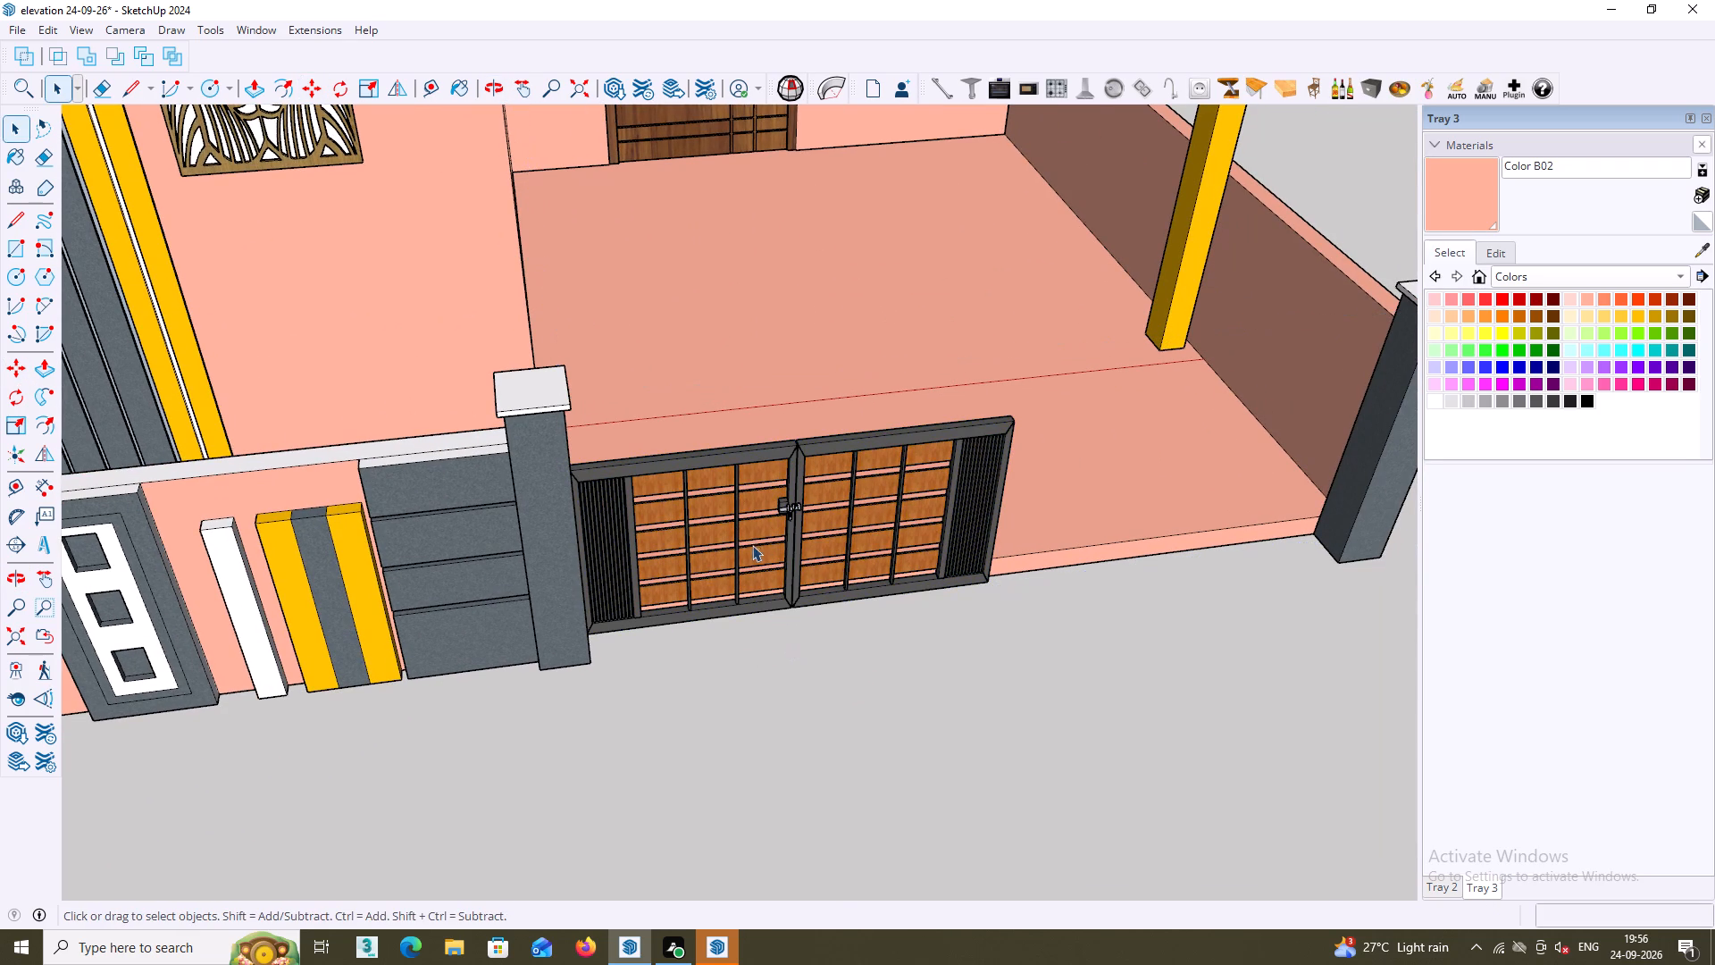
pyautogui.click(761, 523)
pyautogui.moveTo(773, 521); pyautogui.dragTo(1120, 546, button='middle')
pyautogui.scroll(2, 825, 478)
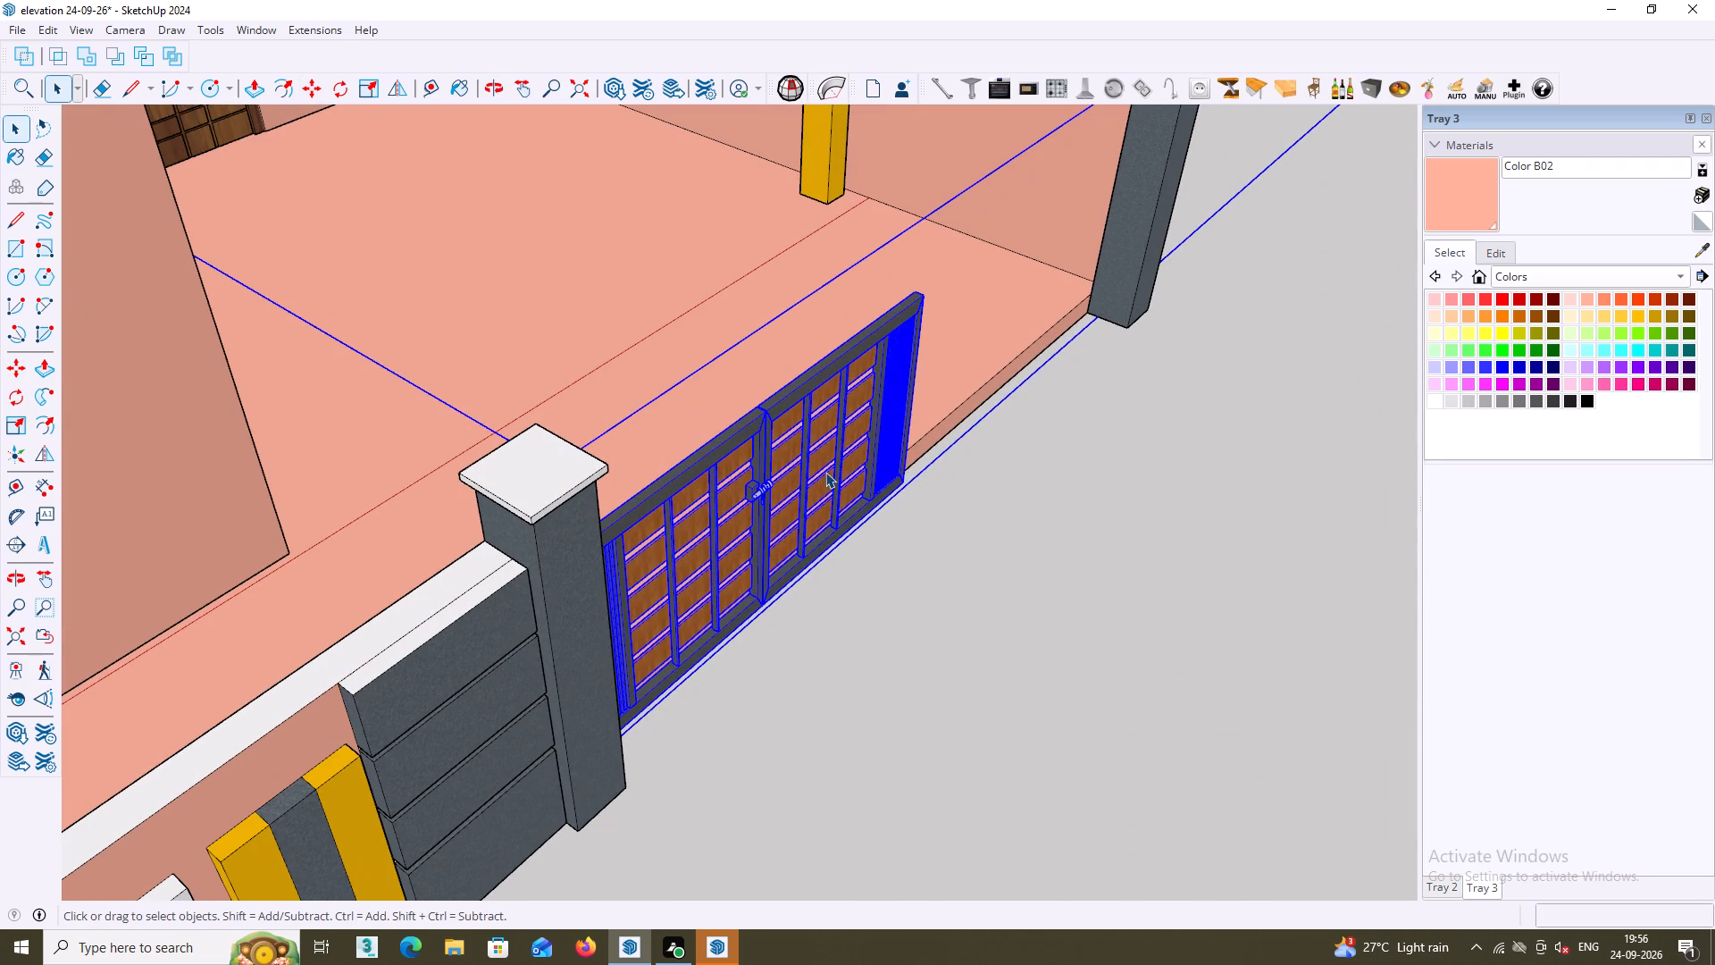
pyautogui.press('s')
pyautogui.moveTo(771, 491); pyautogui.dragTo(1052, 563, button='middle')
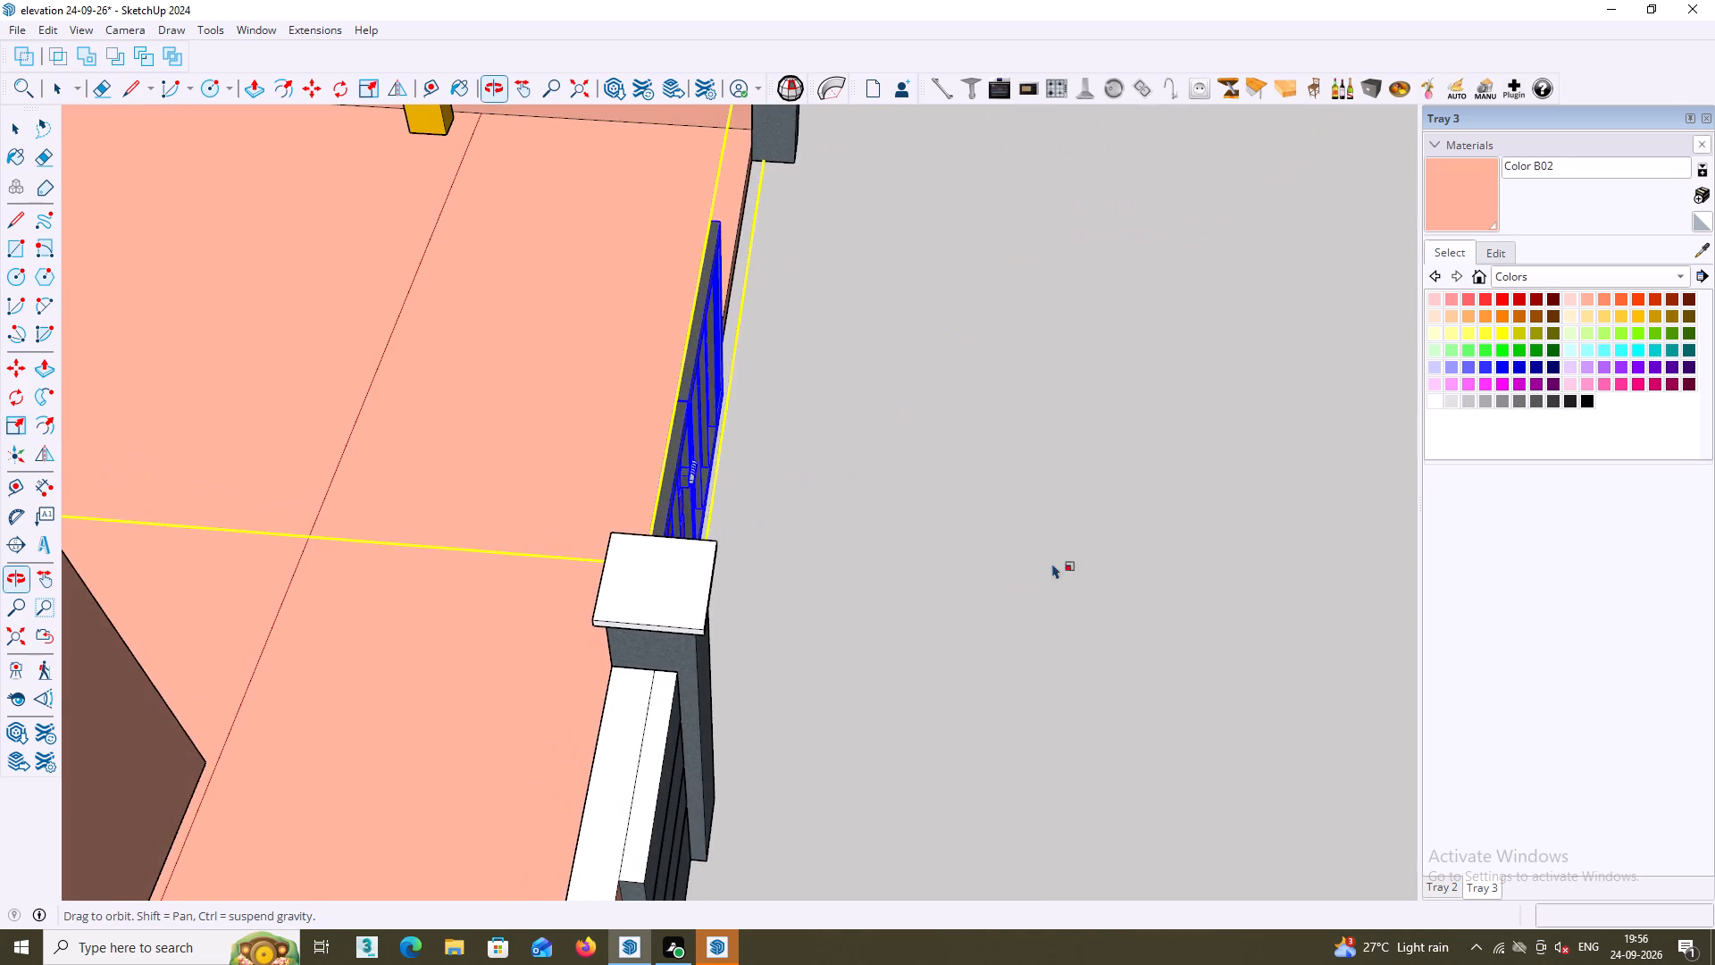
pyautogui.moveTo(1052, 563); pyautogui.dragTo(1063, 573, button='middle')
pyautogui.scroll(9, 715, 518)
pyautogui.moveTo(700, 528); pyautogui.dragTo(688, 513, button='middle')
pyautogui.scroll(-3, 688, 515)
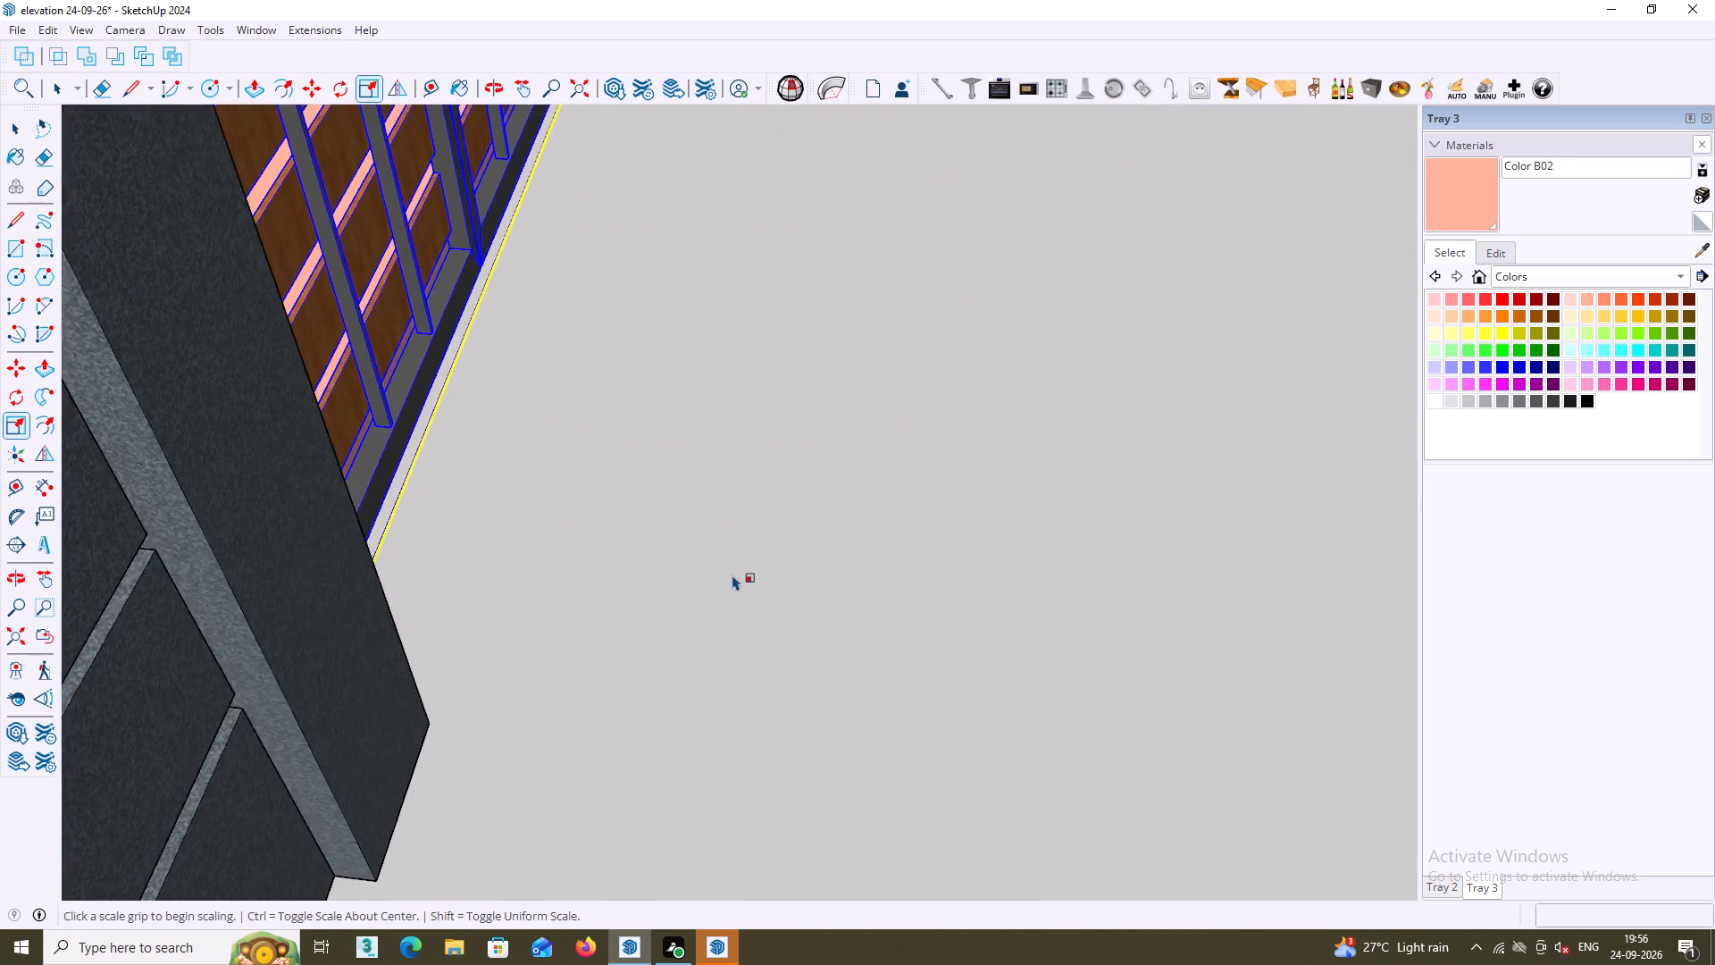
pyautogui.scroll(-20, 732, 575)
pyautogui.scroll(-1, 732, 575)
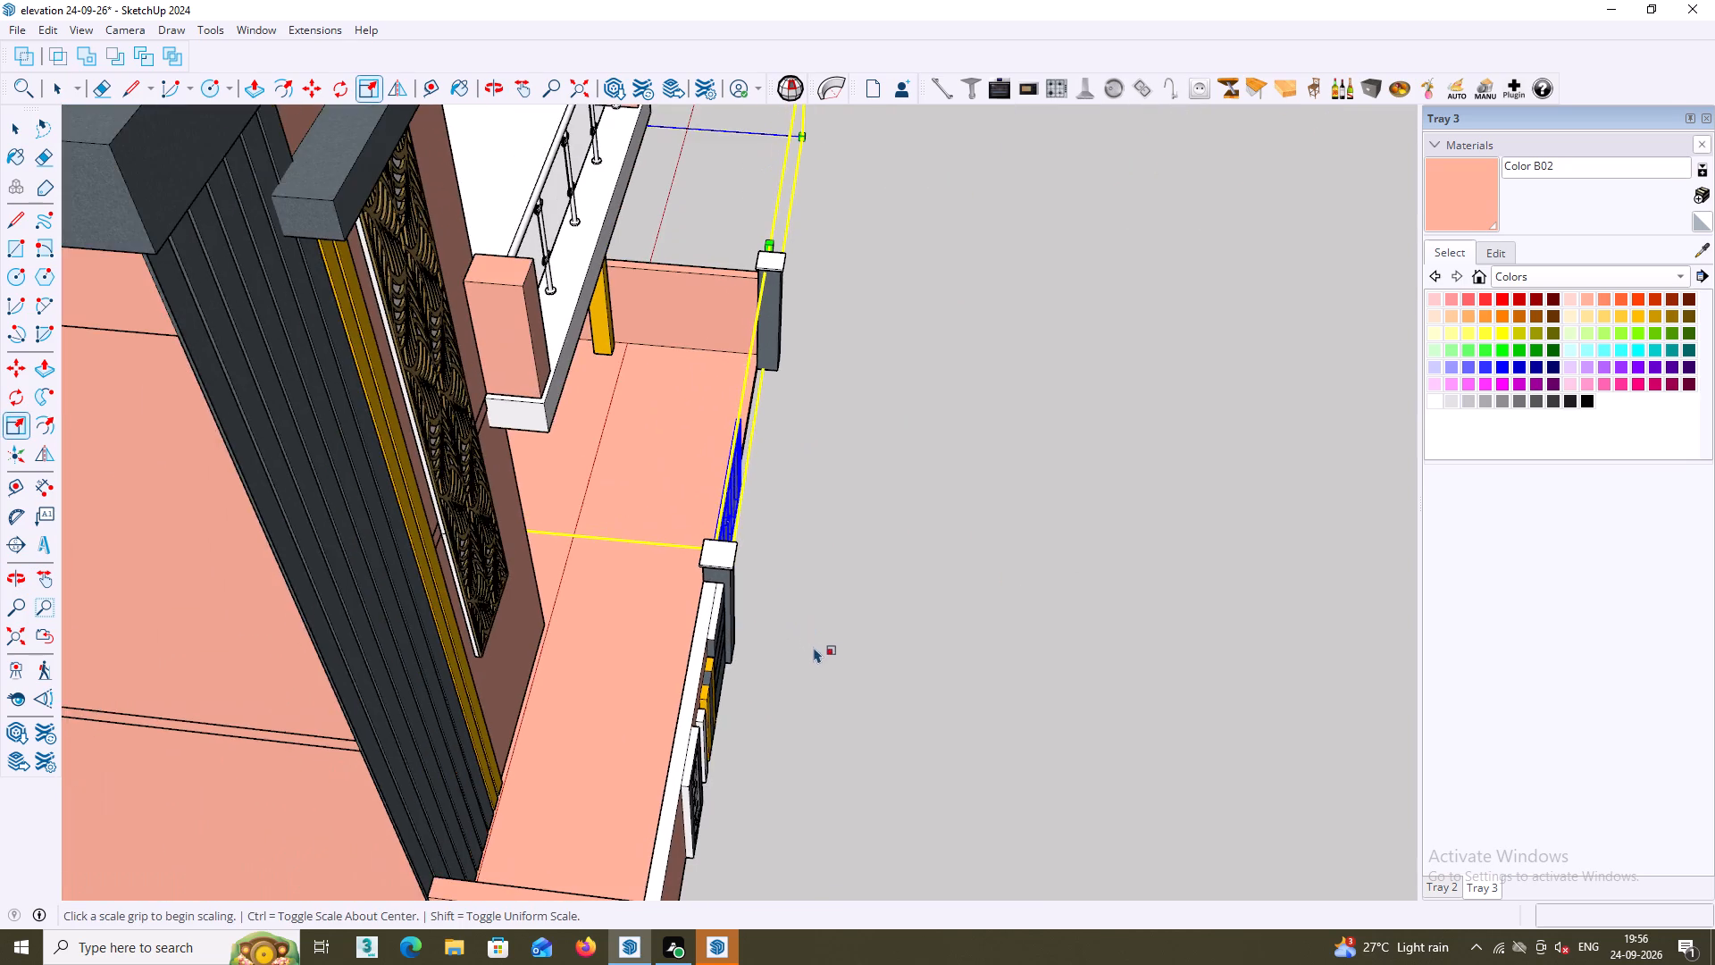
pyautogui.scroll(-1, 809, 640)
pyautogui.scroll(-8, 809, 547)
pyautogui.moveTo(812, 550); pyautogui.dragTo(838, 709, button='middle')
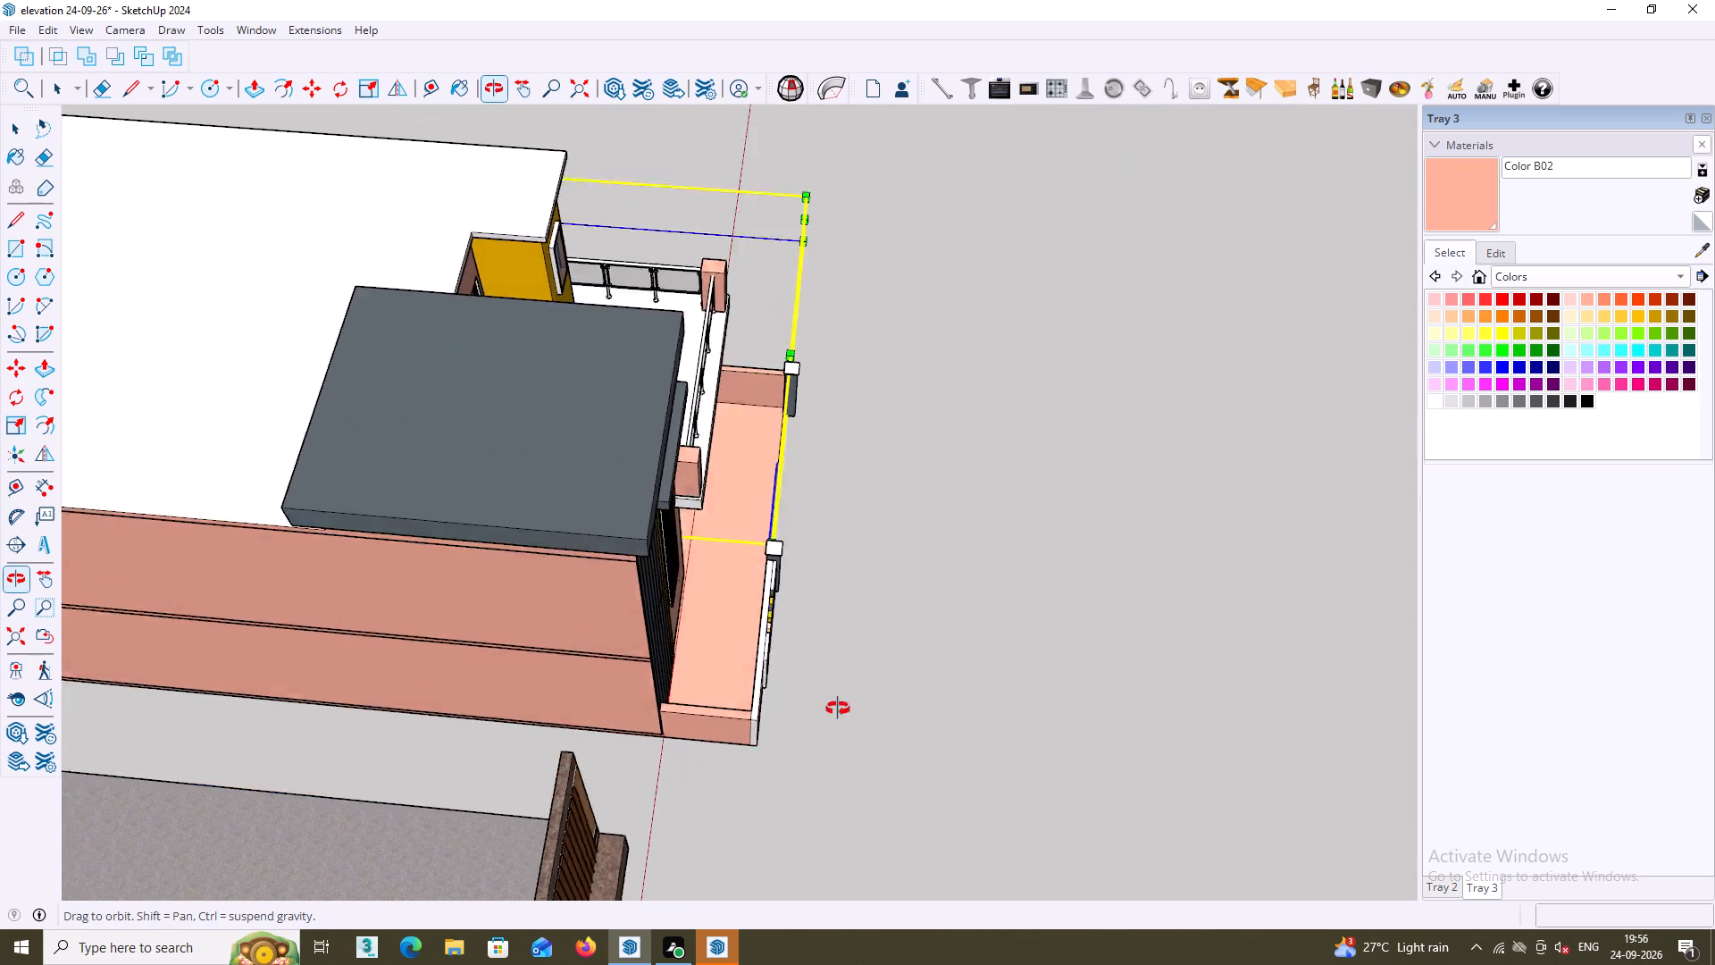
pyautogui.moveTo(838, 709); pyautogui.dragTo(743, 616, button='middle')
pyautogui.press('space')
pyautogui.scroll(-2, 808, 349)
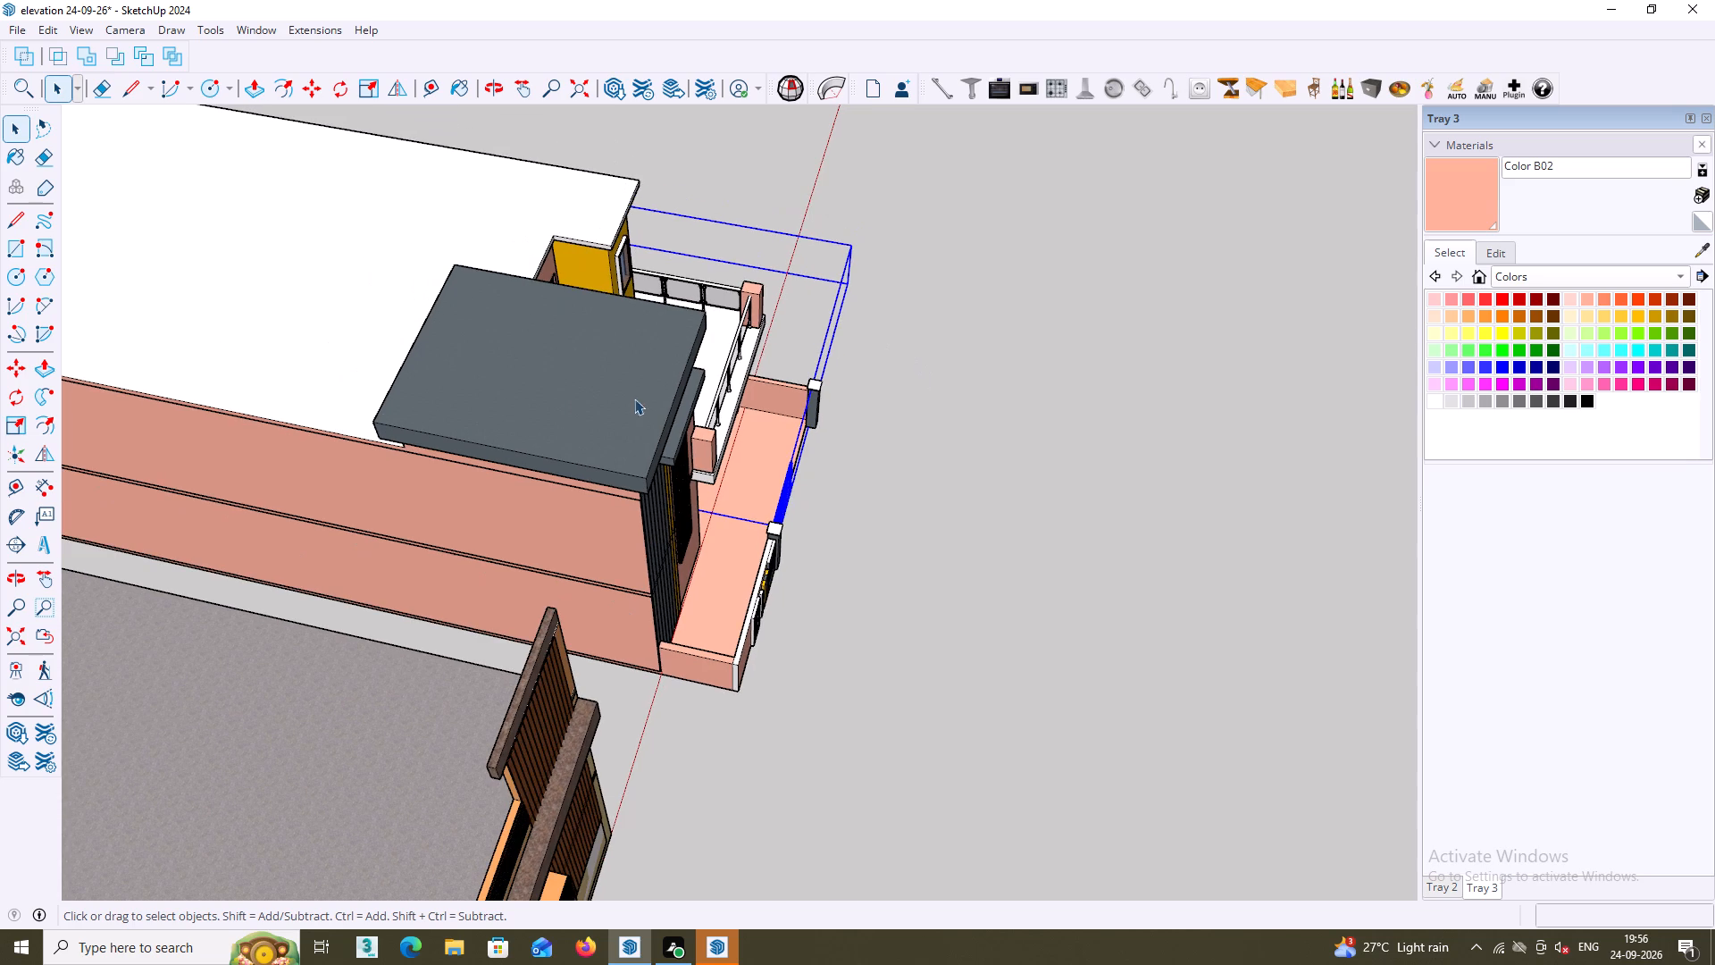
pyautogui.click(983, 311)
# Open the Gate 1 component, delete its small stray brown piece standing far behind beside the house roof, and close the component.
pyautogui.keyDown('shift'); pyautogui.moveTo(981, 354); pyautogui.dragTo(809, 634, button='middle'); pyautogui.keyUp('shift')
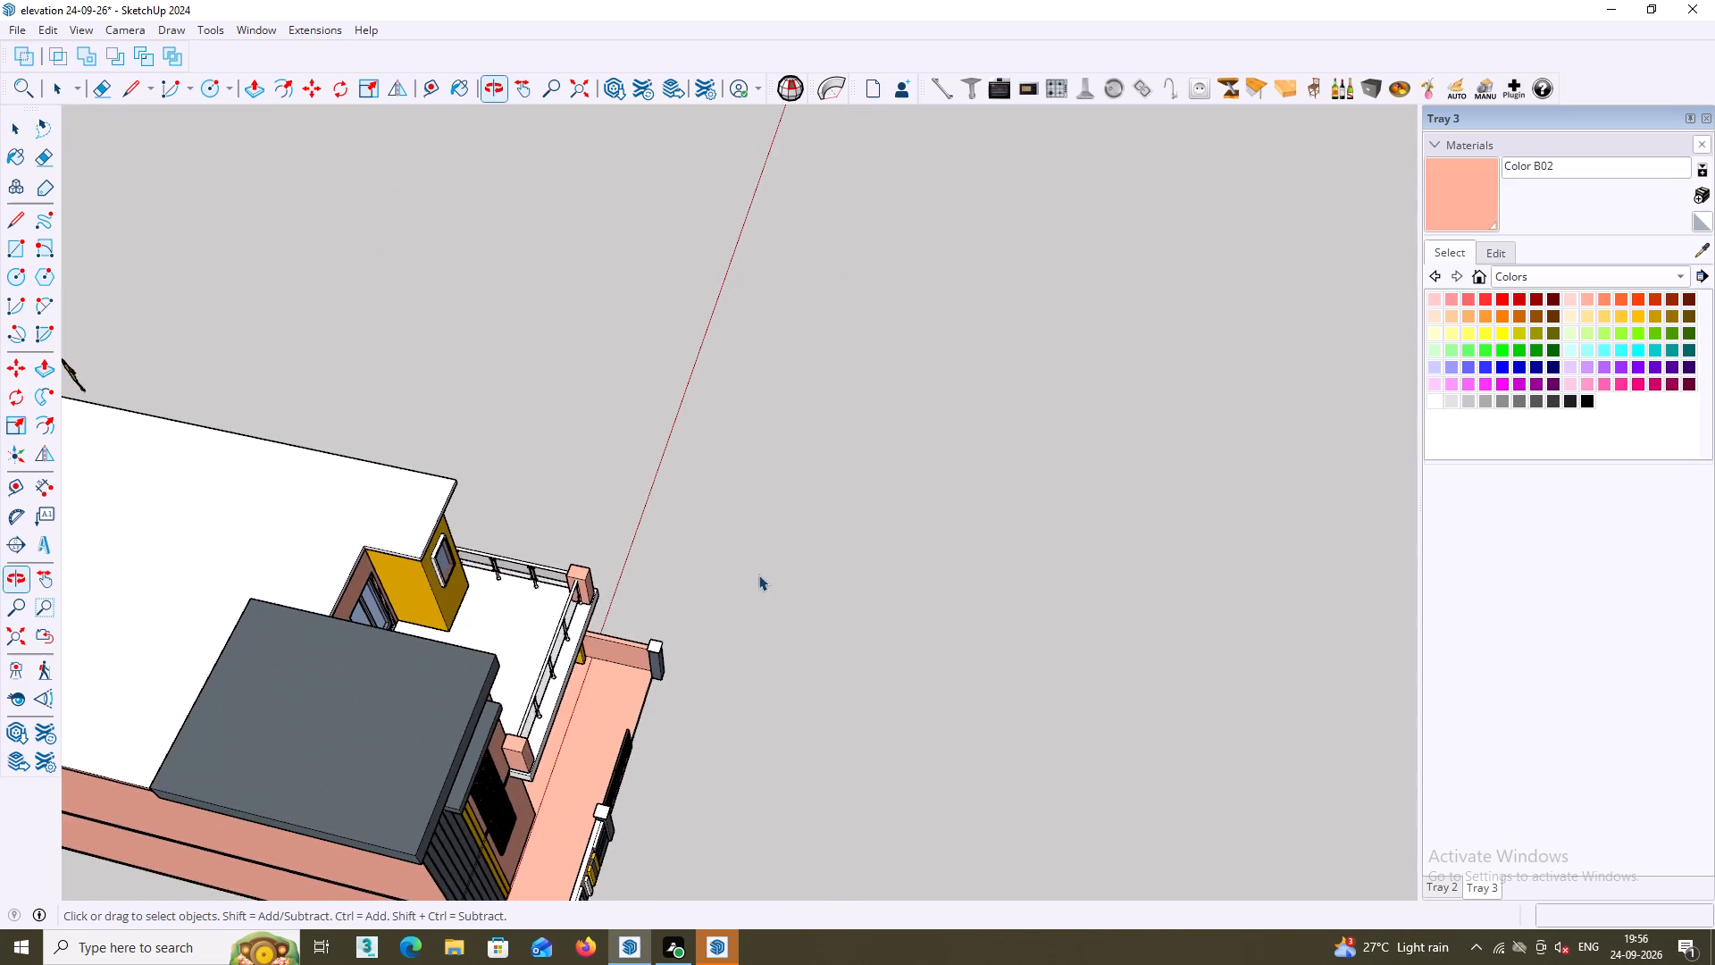
pyautogui.scroll(-4, 757, 575)
pyautogui.moveTo(752, 558); pyautogui.dragTo(527, 463, button='middle')
pyautogui.scroll(3, 511, 316)
pyautogui.moveTo(511, 327); pyautogui.dragTo(434, 331, button='middle')
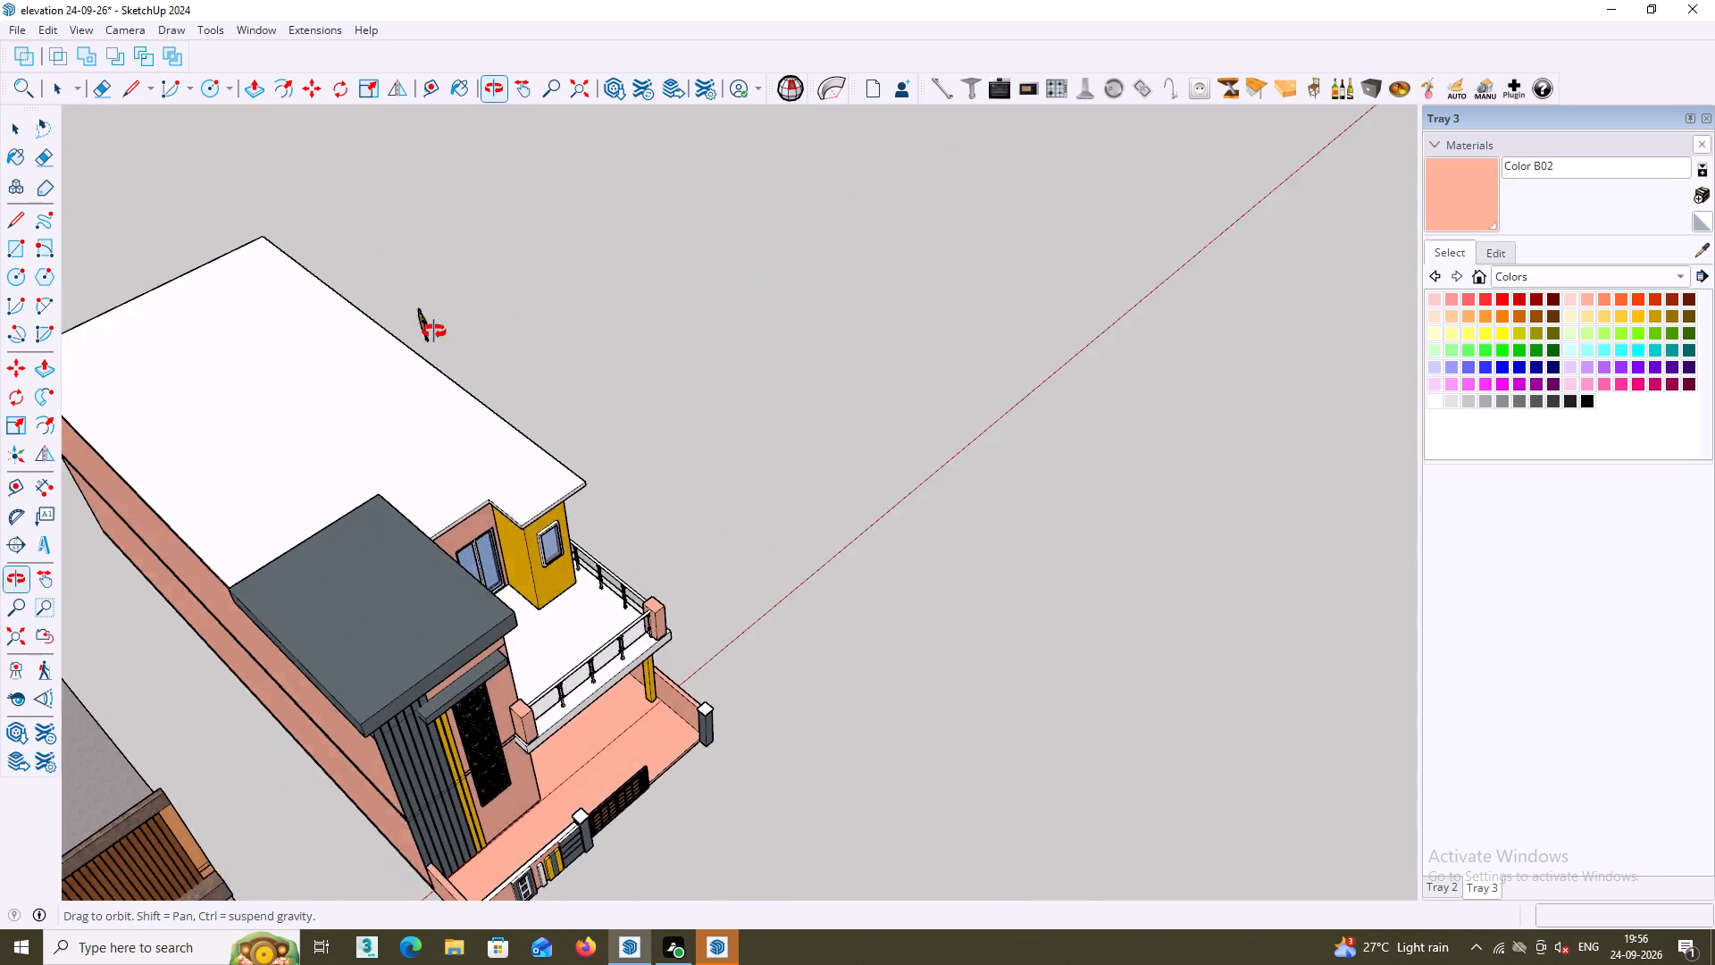
pyautogui.moveTo(434, 331); pyautogui.dragTo(362, 327, button='middle')
pyautogui.scroll(17, 534, 279)
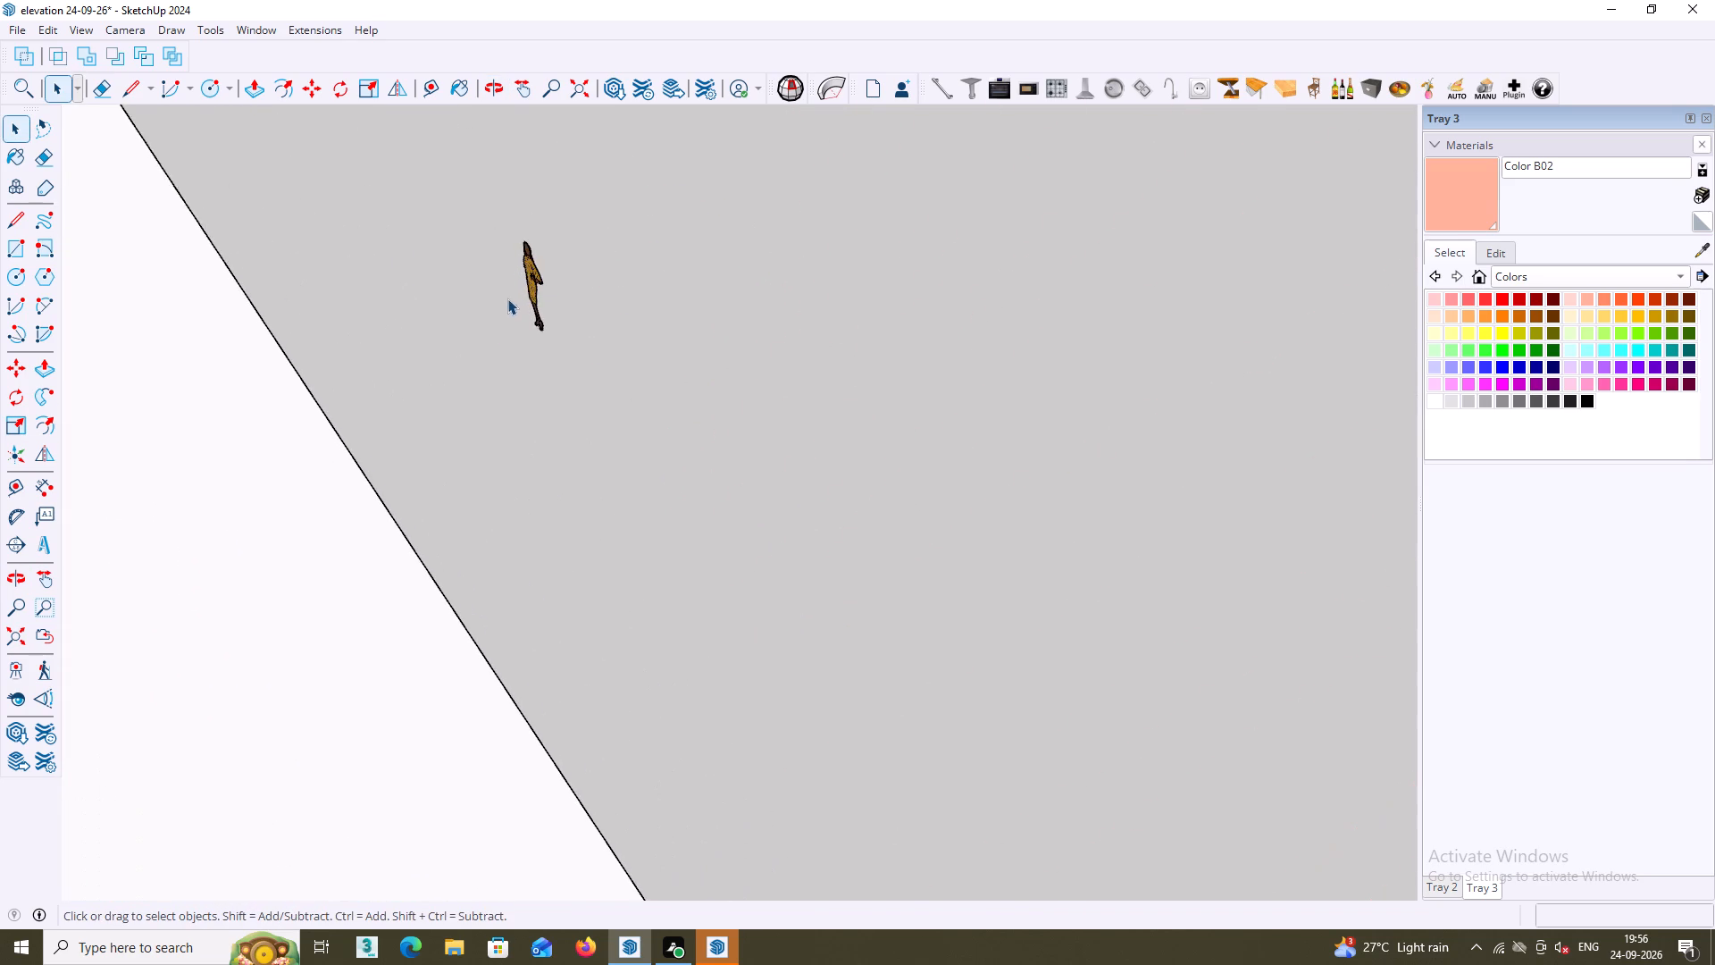
pyautogui.click(538, 264)
pyautogui.click(531, 274)
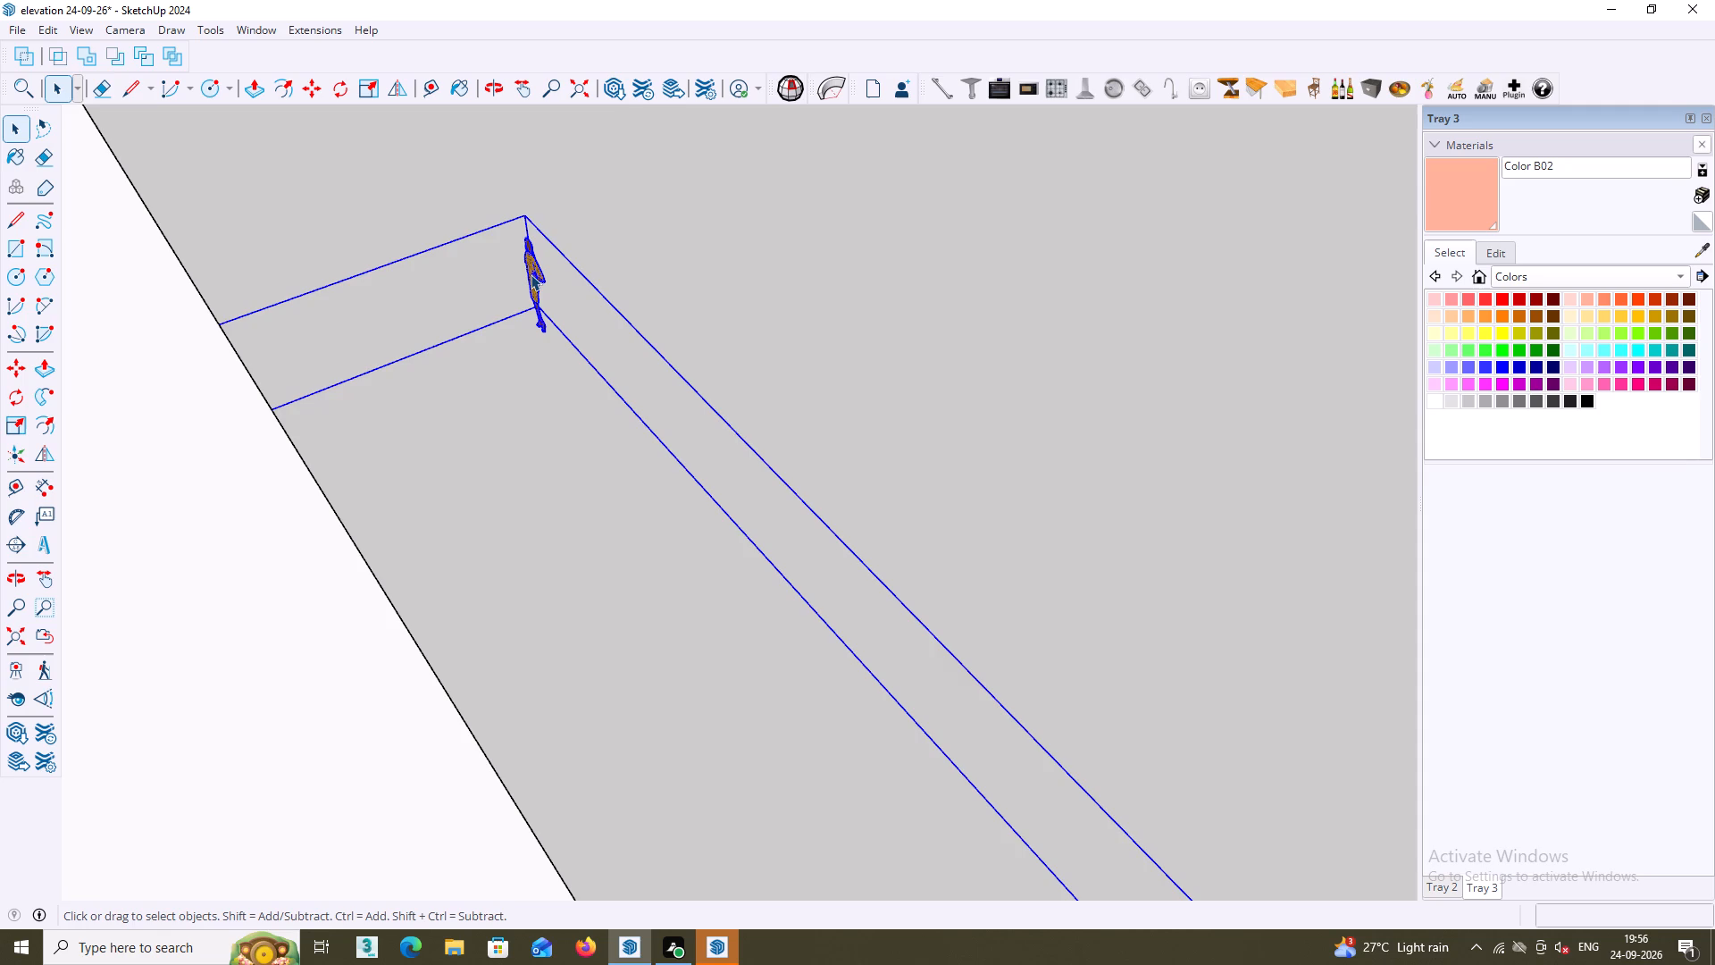
pyautogui.click(578, 256)
pyautogui.tripleClick(541, 282)
pyautogui.click(540, 284)
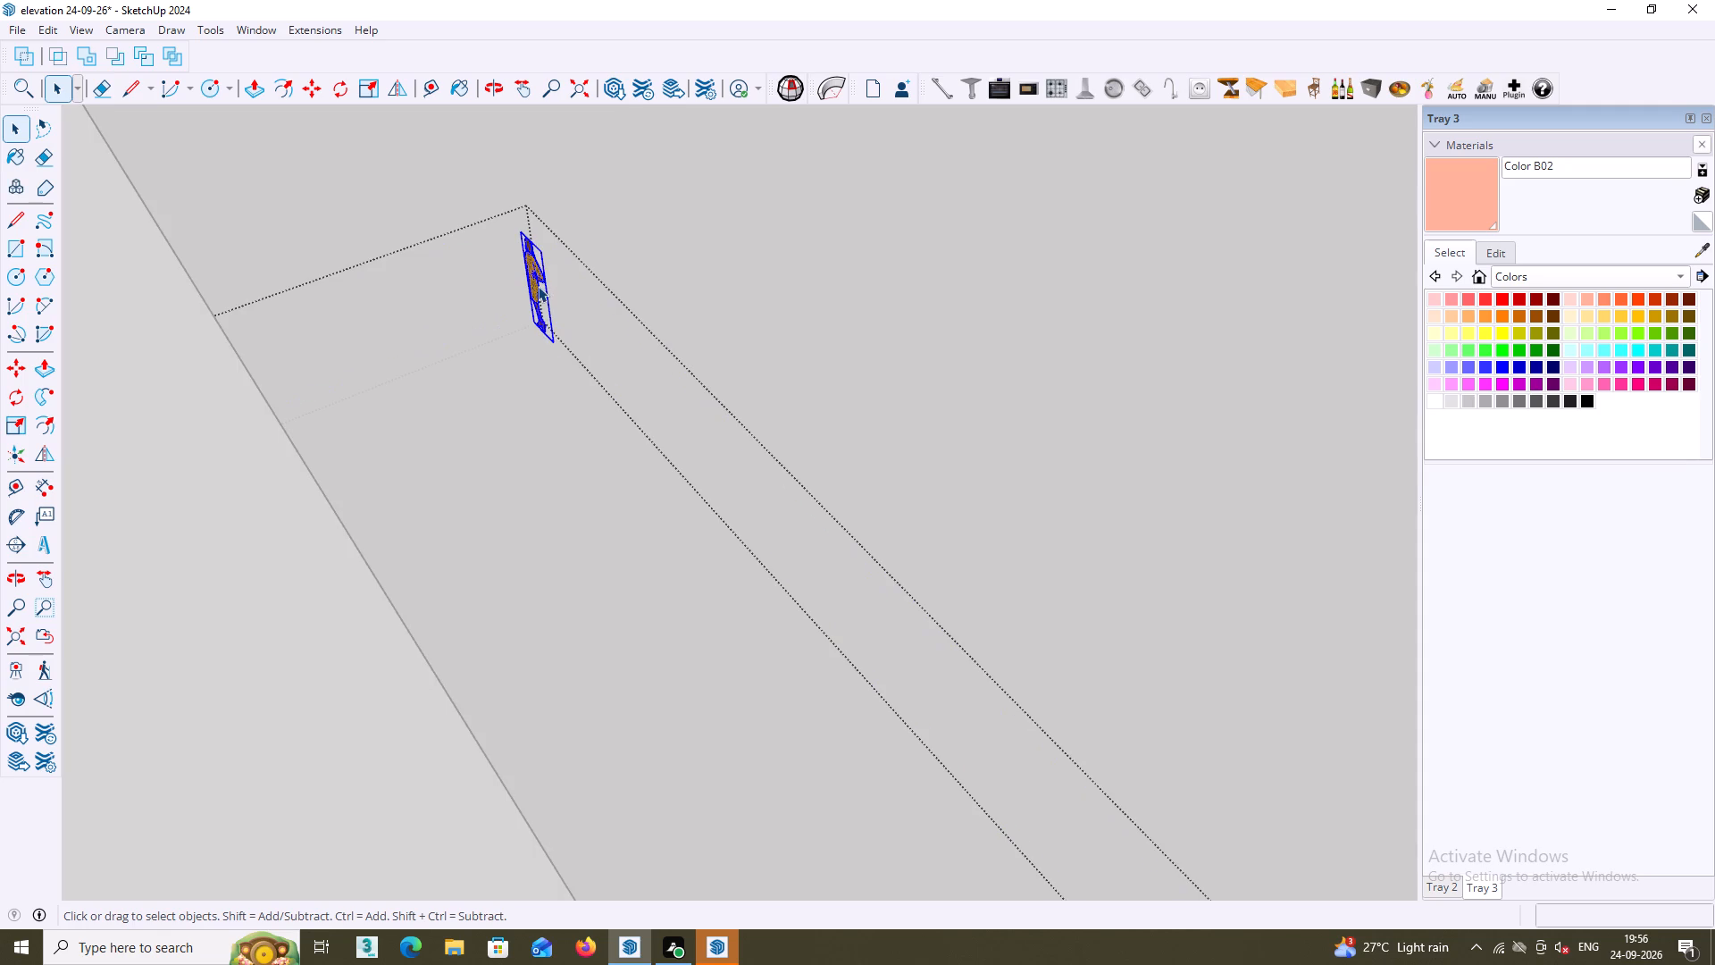
pyautogui.press('Delete')
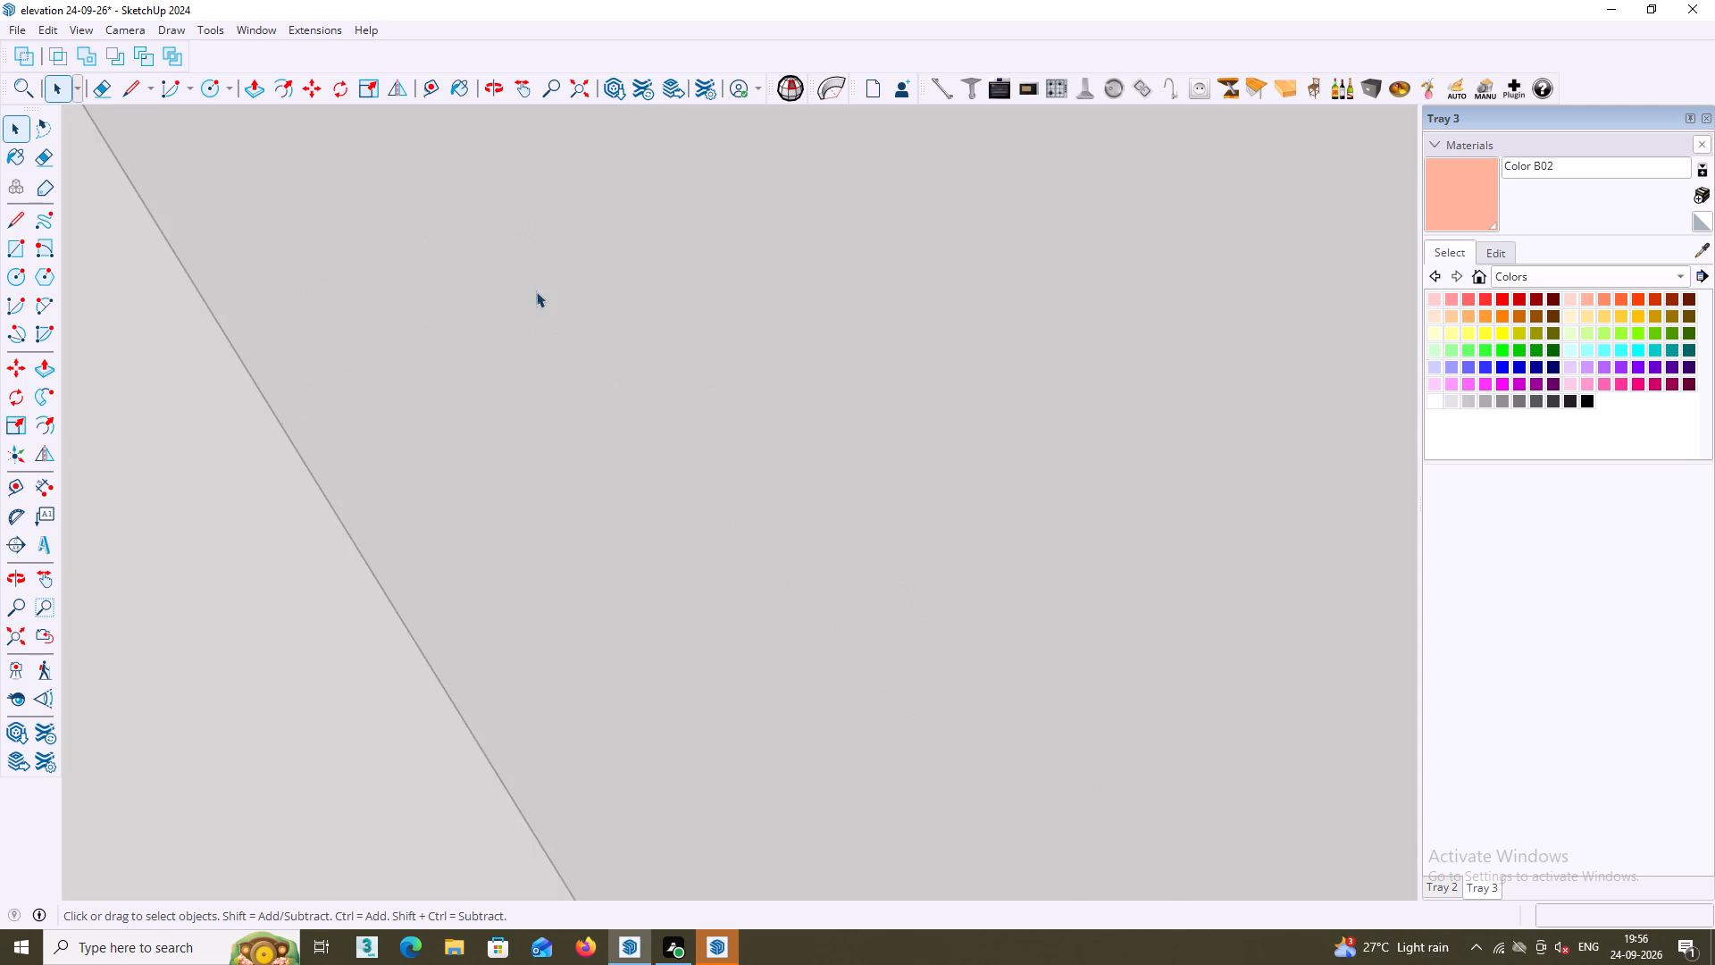
pyautogui.scroll(-20, 535, 360)
pyautogui.scroll(-10, 535, 360)
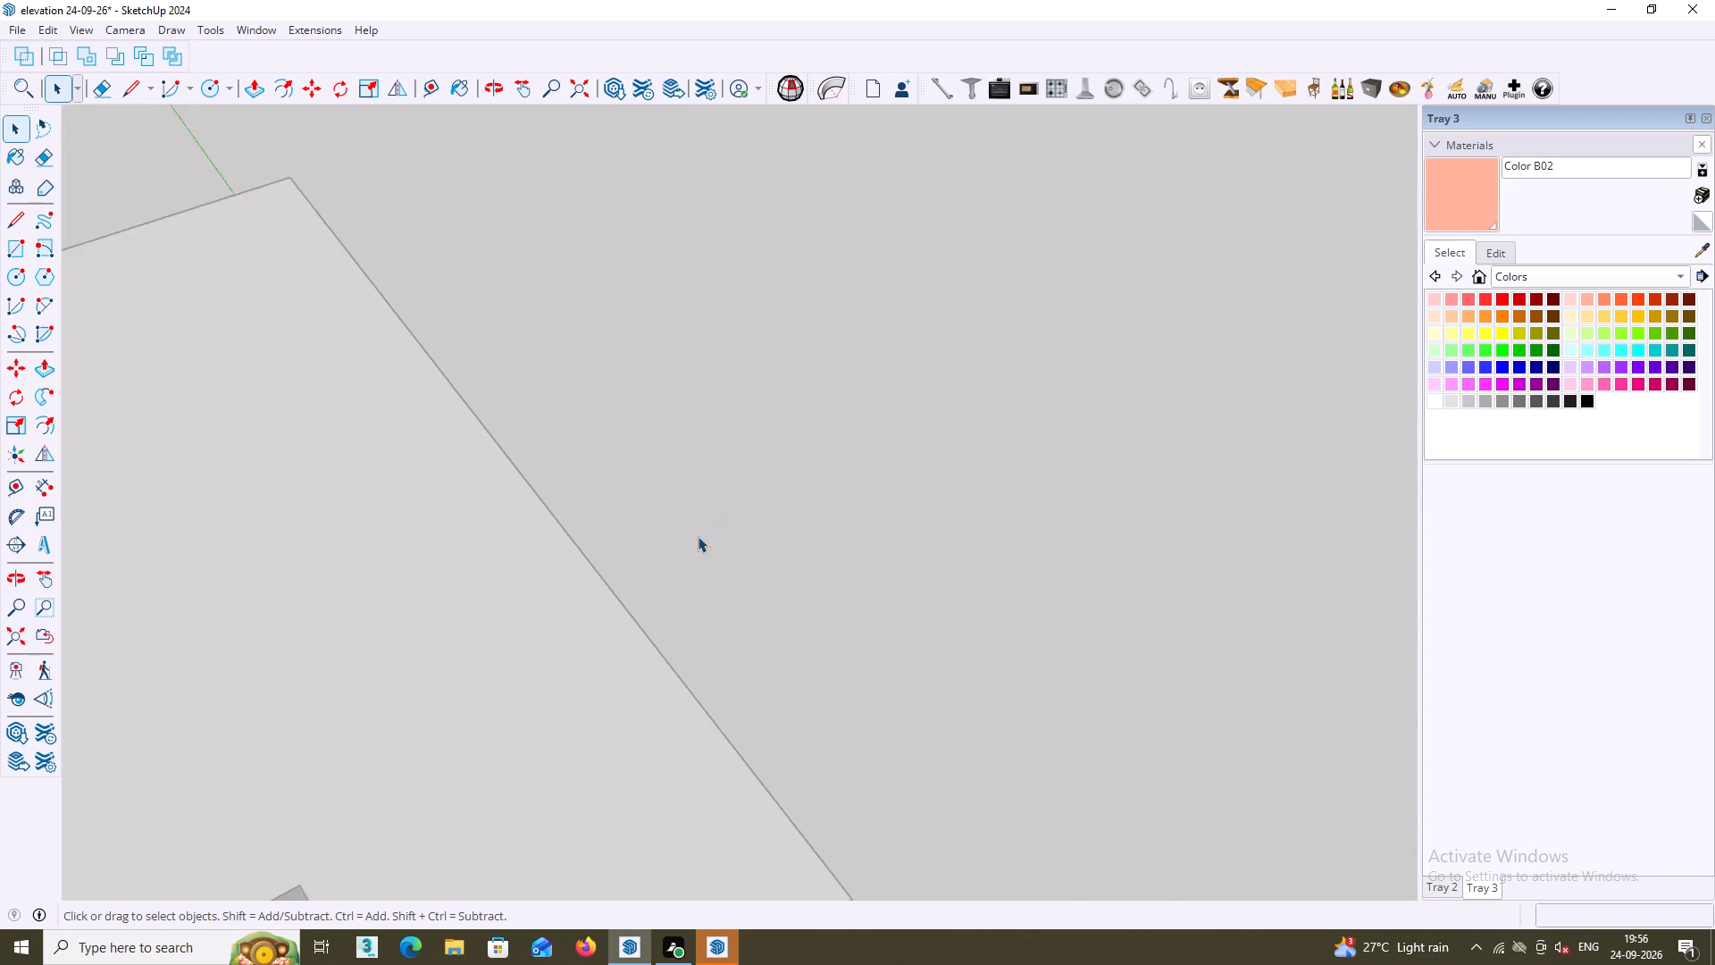
pyautogui.scroll(-16, 698, 536)
pyautogui.middleClick(692, 520)
pyautogui.click(1068, 745)
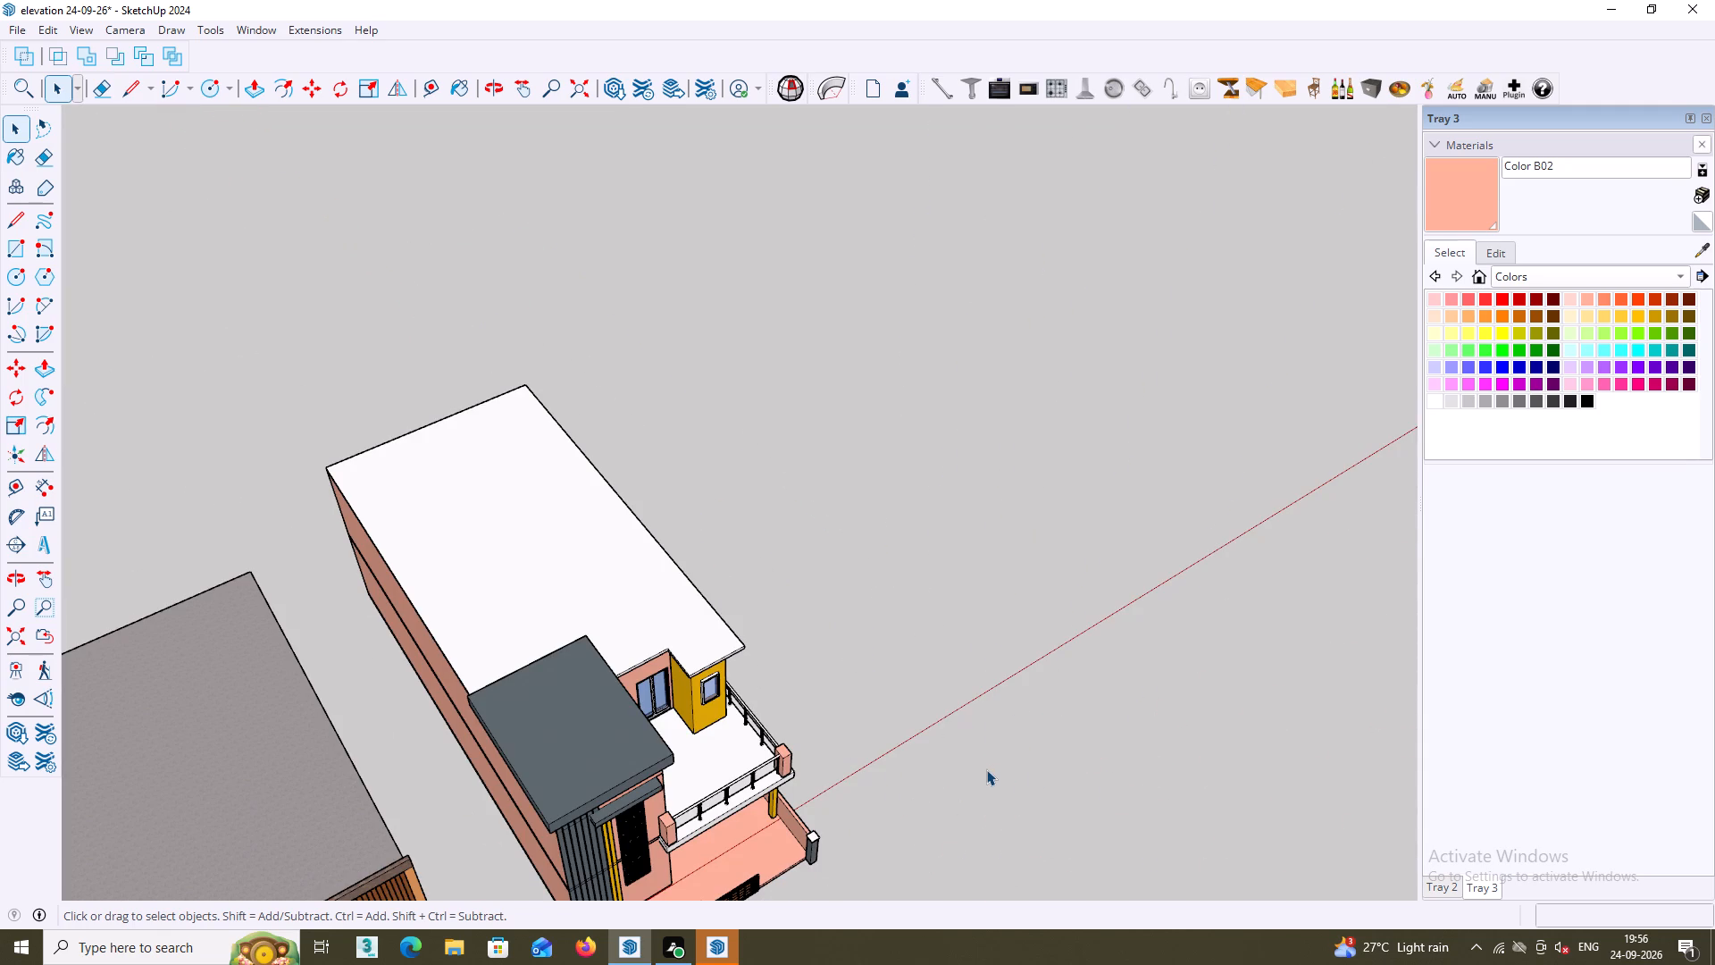
# Scale the whole gate about 1.90 along red so its free end meets the far grey pillar, and deselect it.
pyautogui.keyDown('shift'); pyautogui.moveTo(986, 769); pyautogui.dragTo(1095, 316, button='middle'); pyautogui.keyUp('shift')
pyautogui.scroll(17, 840, 583)
pyautogui.middleClick(842, 566)
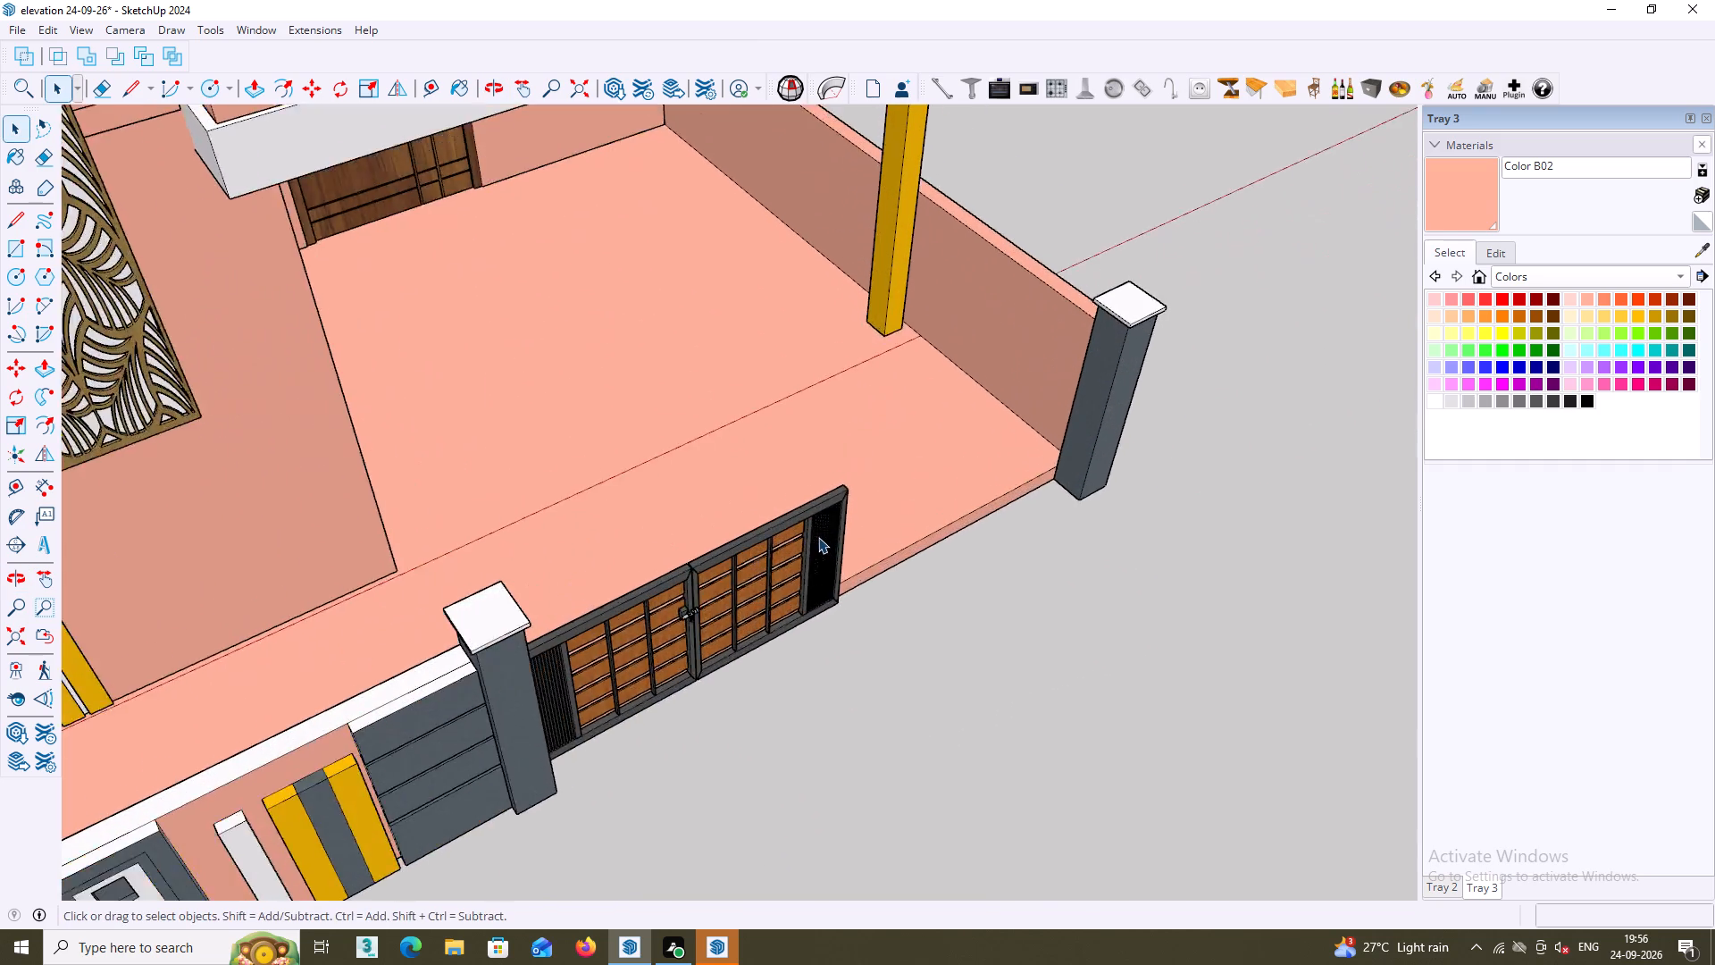
pyautogui.scroll(9, 818, 537)
pyautogui.moveTo(814, 511); pyautogui.dragTo(799, 333, button='middle')
pyautogui.click(601, 501)
pyautogui.click(607, 504)
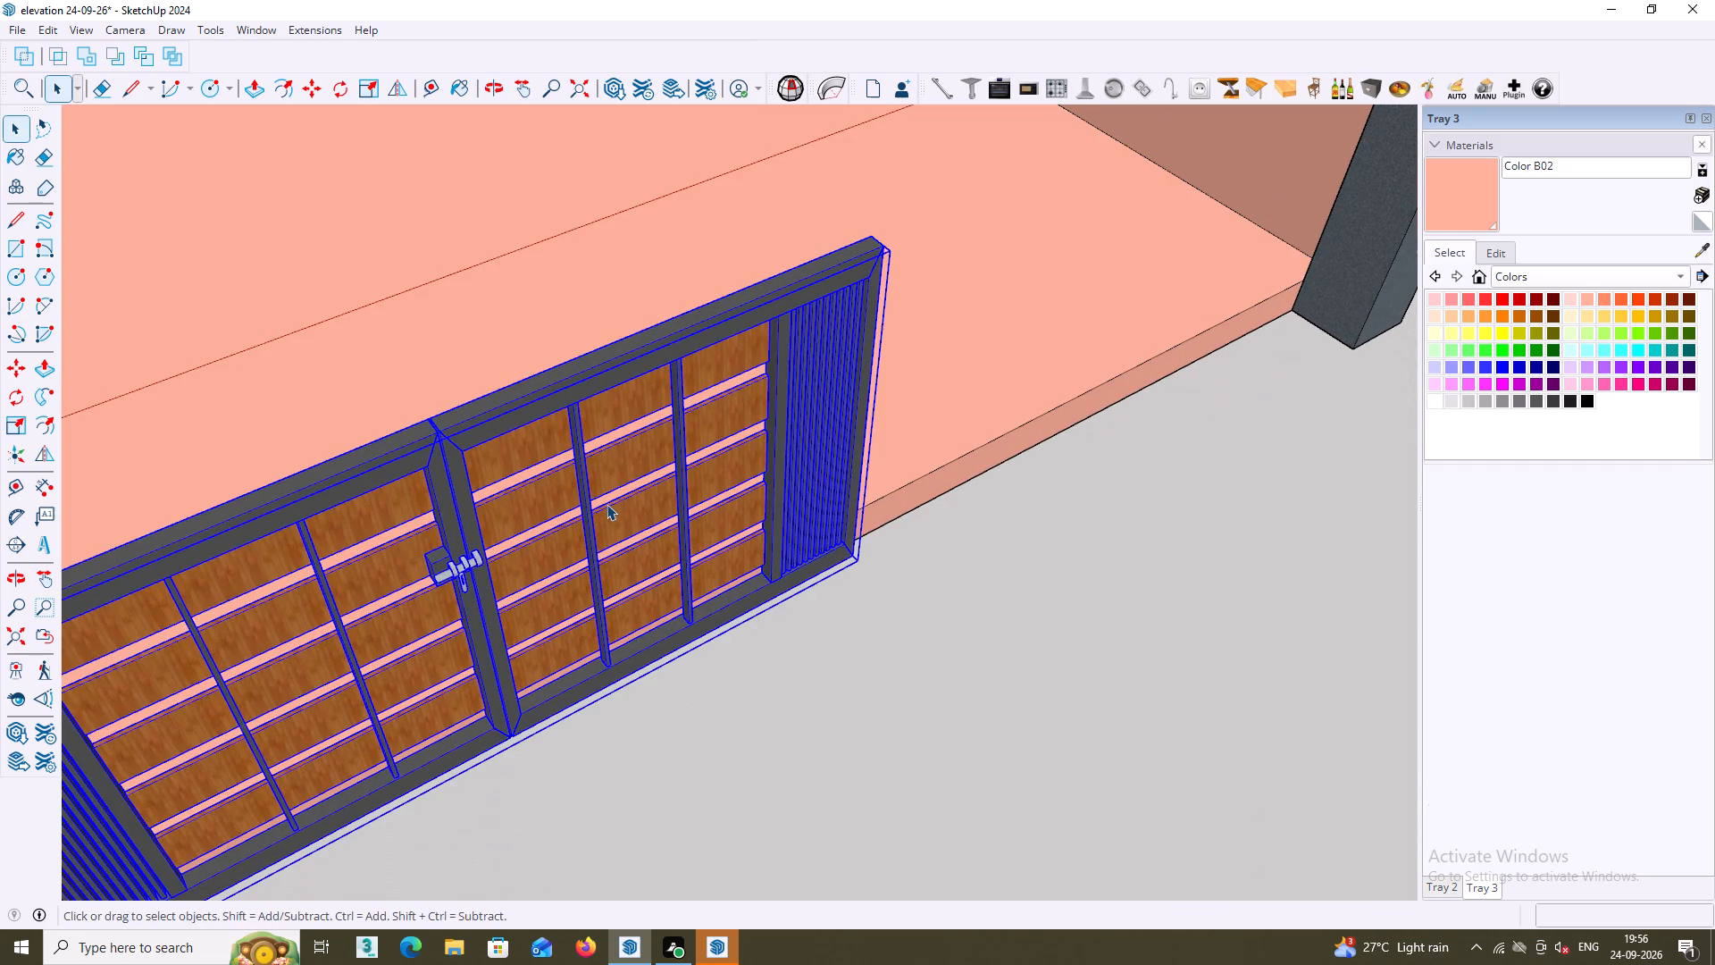
pyautogui.moveTo(721, 516); pyautogui.dragTo(650, 504, button='middle')
pyautogui.press('s')
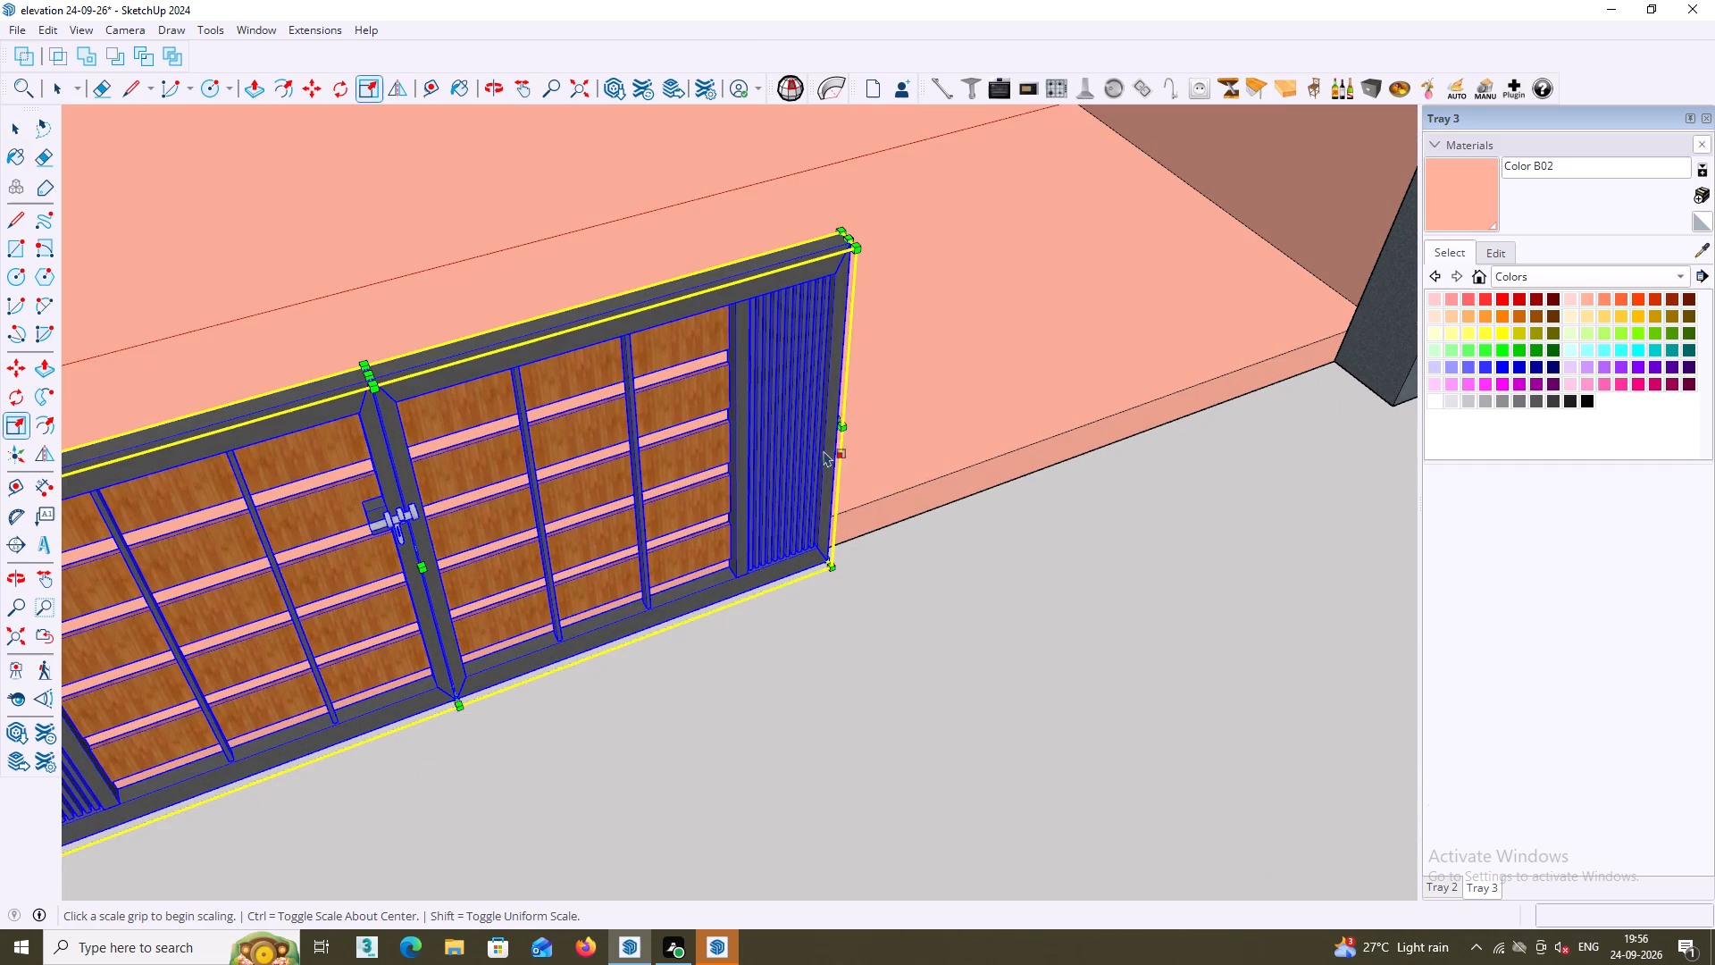
pyautogui.moveTo(857, 416); pyautogui.dragTo(501, 368, button='middle')
pyautogui.scroll(4, 830, 386)
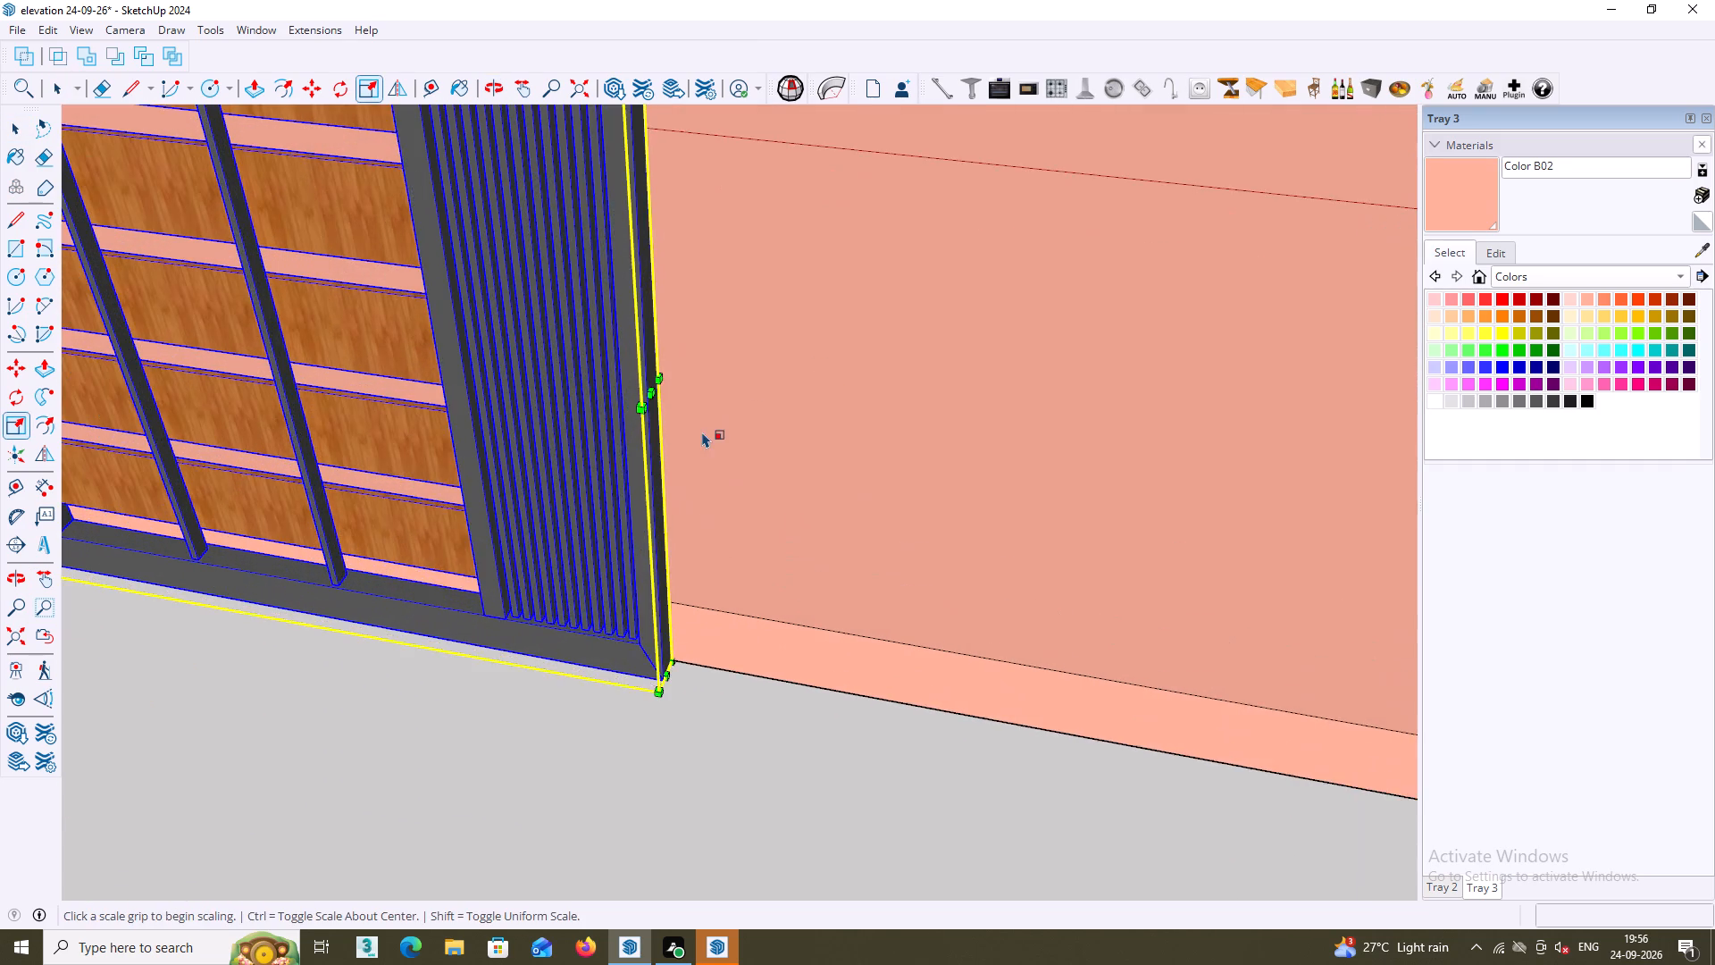
pyautogui.scroll(3, 702, 432)
pyautogui.click(644, 382)
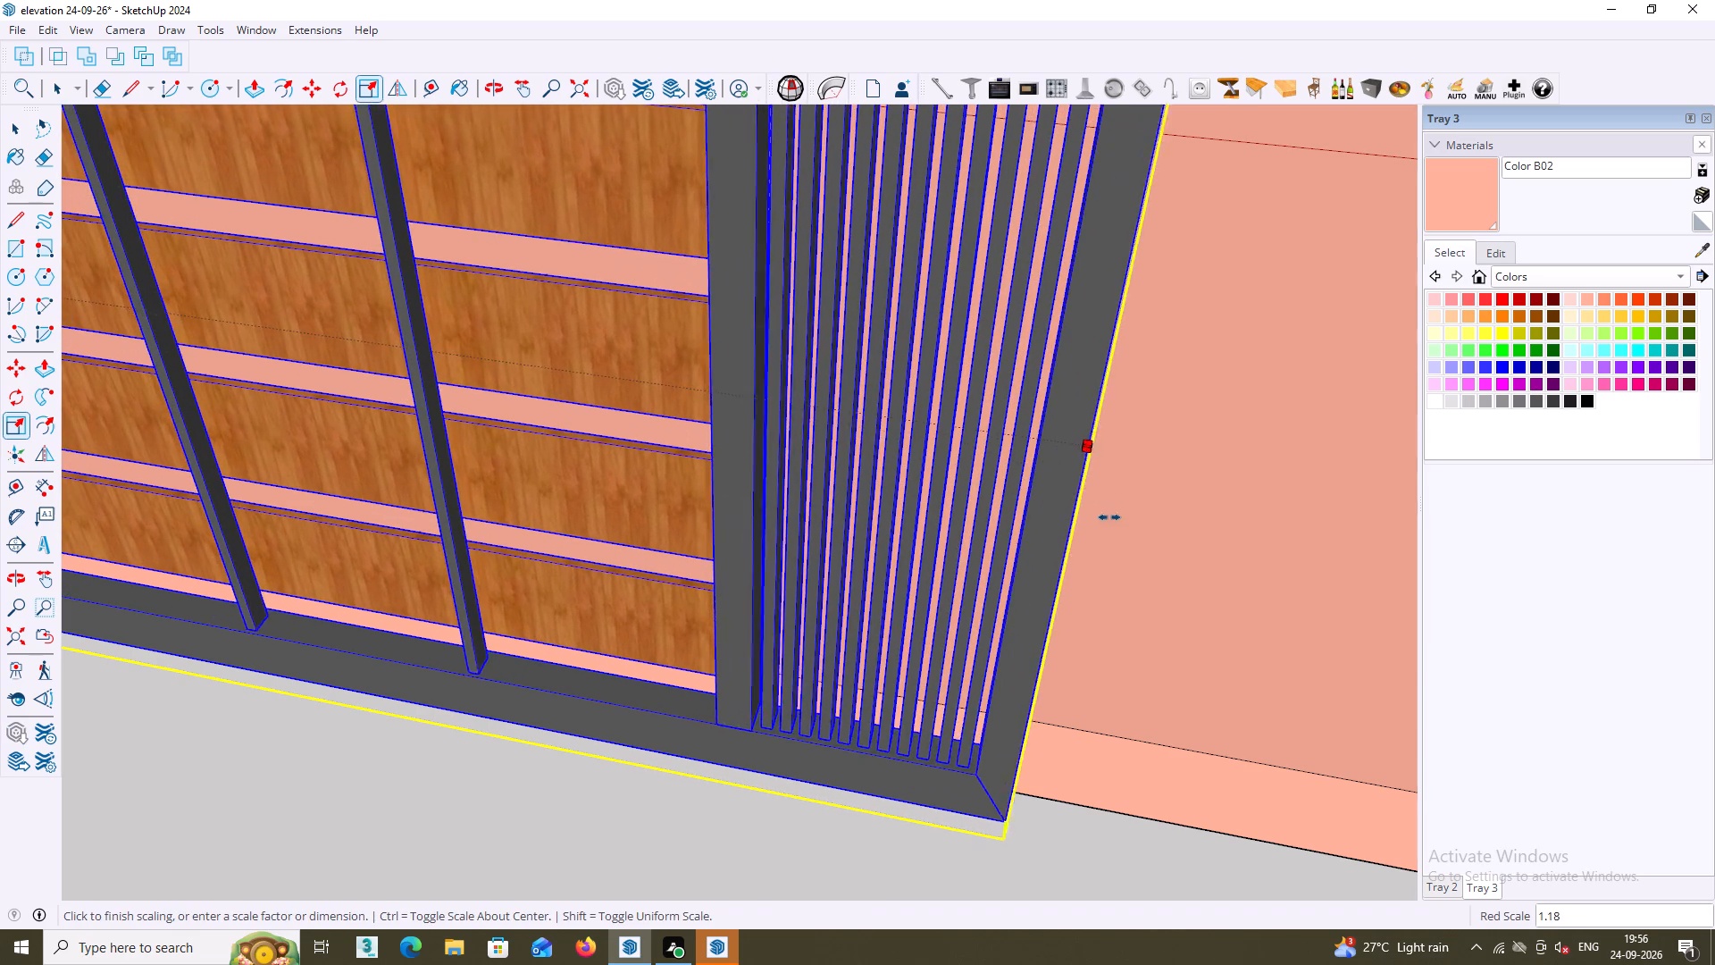
pyautogui.scroll(-10, 1134, 558)
pyautogui.moveTo(1179, 603); pyautogui.dragTo(936, 479, button='middle')
pyautogui.scroll(-6, 998, 494)
pyautogui.moveTo(1183, 533); pyautogui.dragTo(1014, 473, button='middle')
pyautogui.scroll(3, 1115, 440)
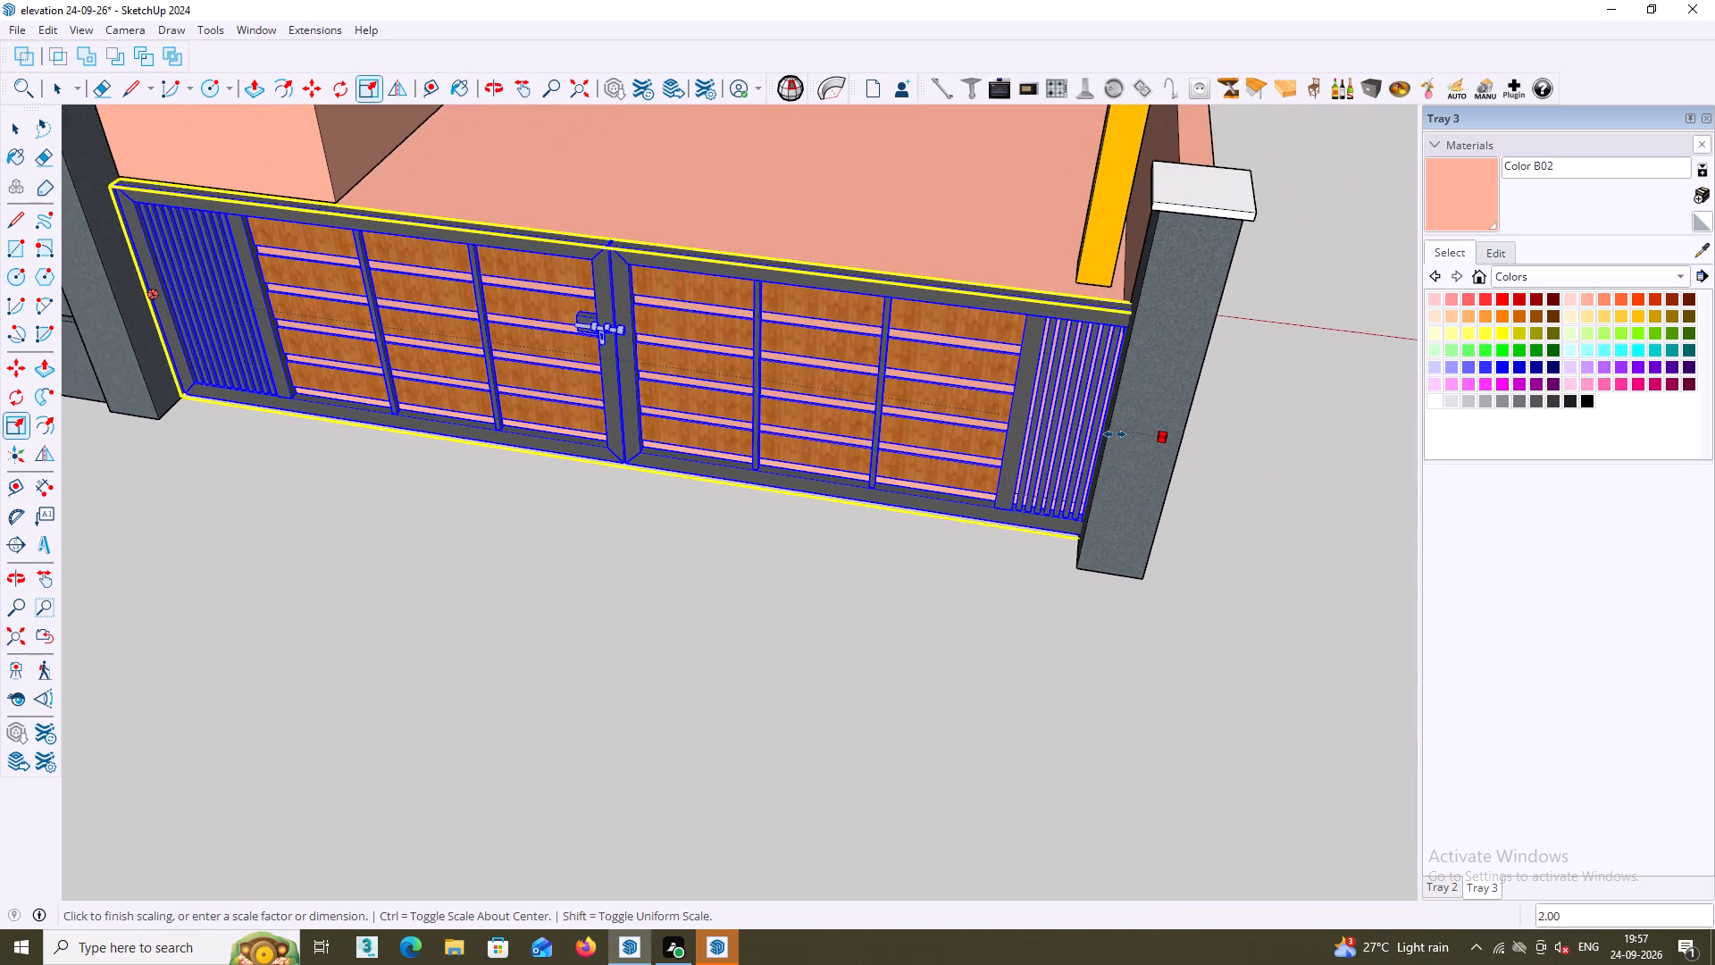
pyautogui.scroll(1, 1115, 434)
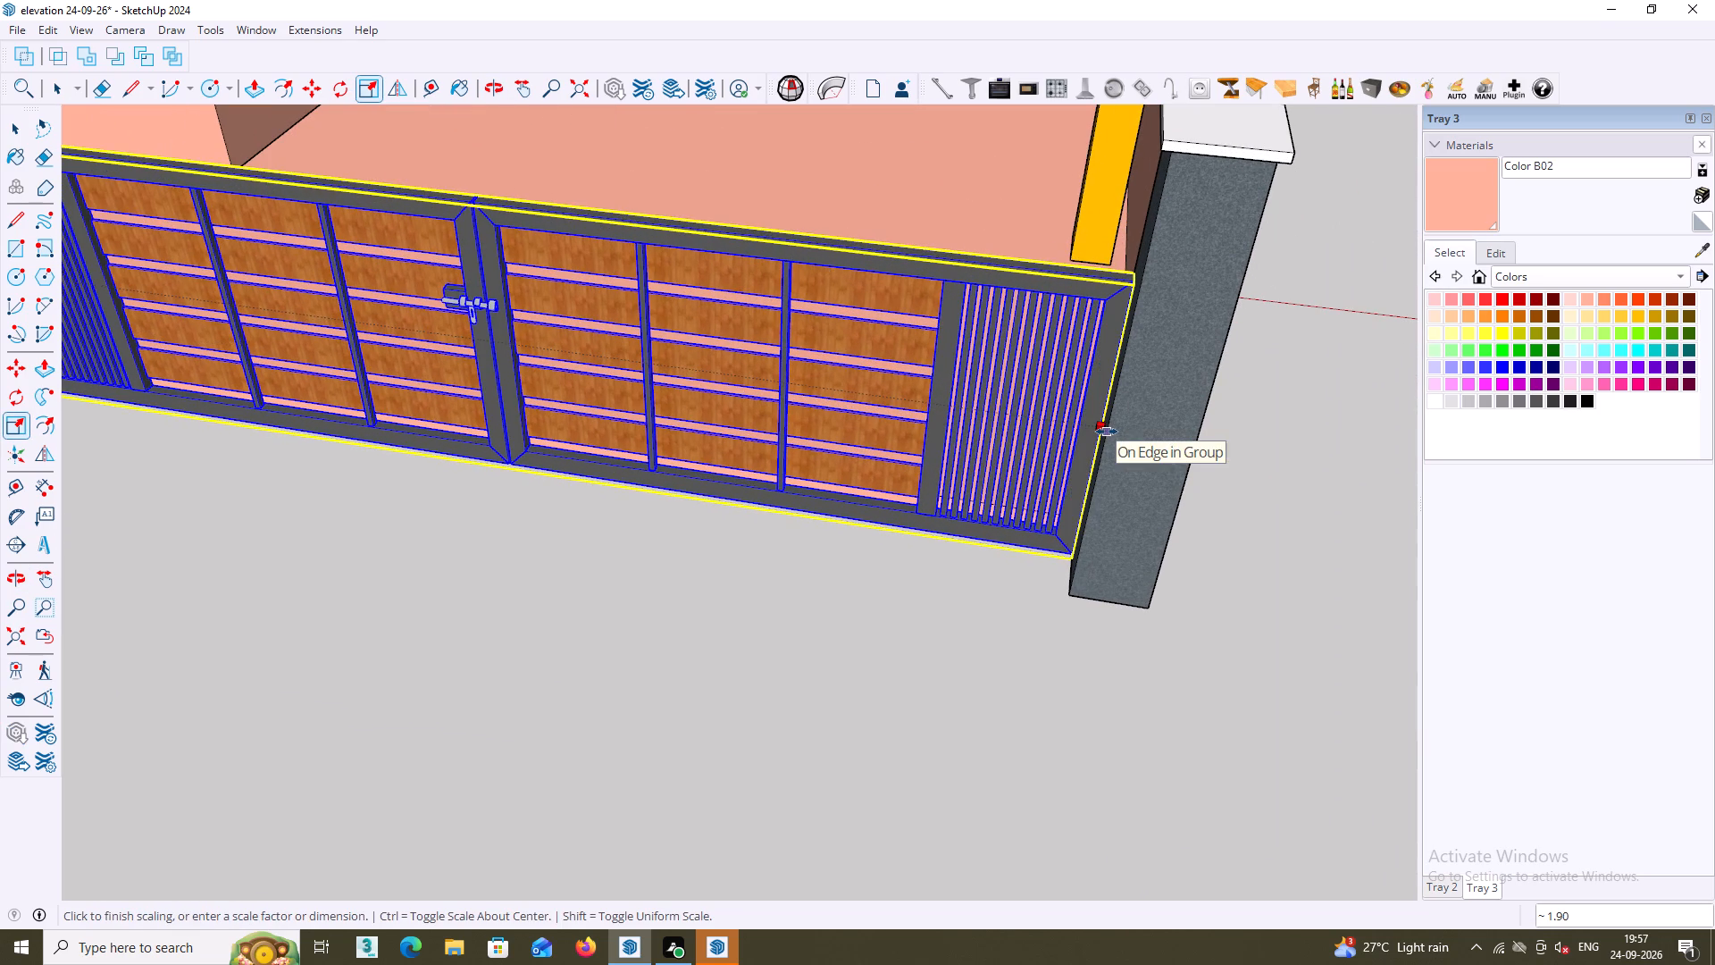
pyautogui.click(1106, 432)
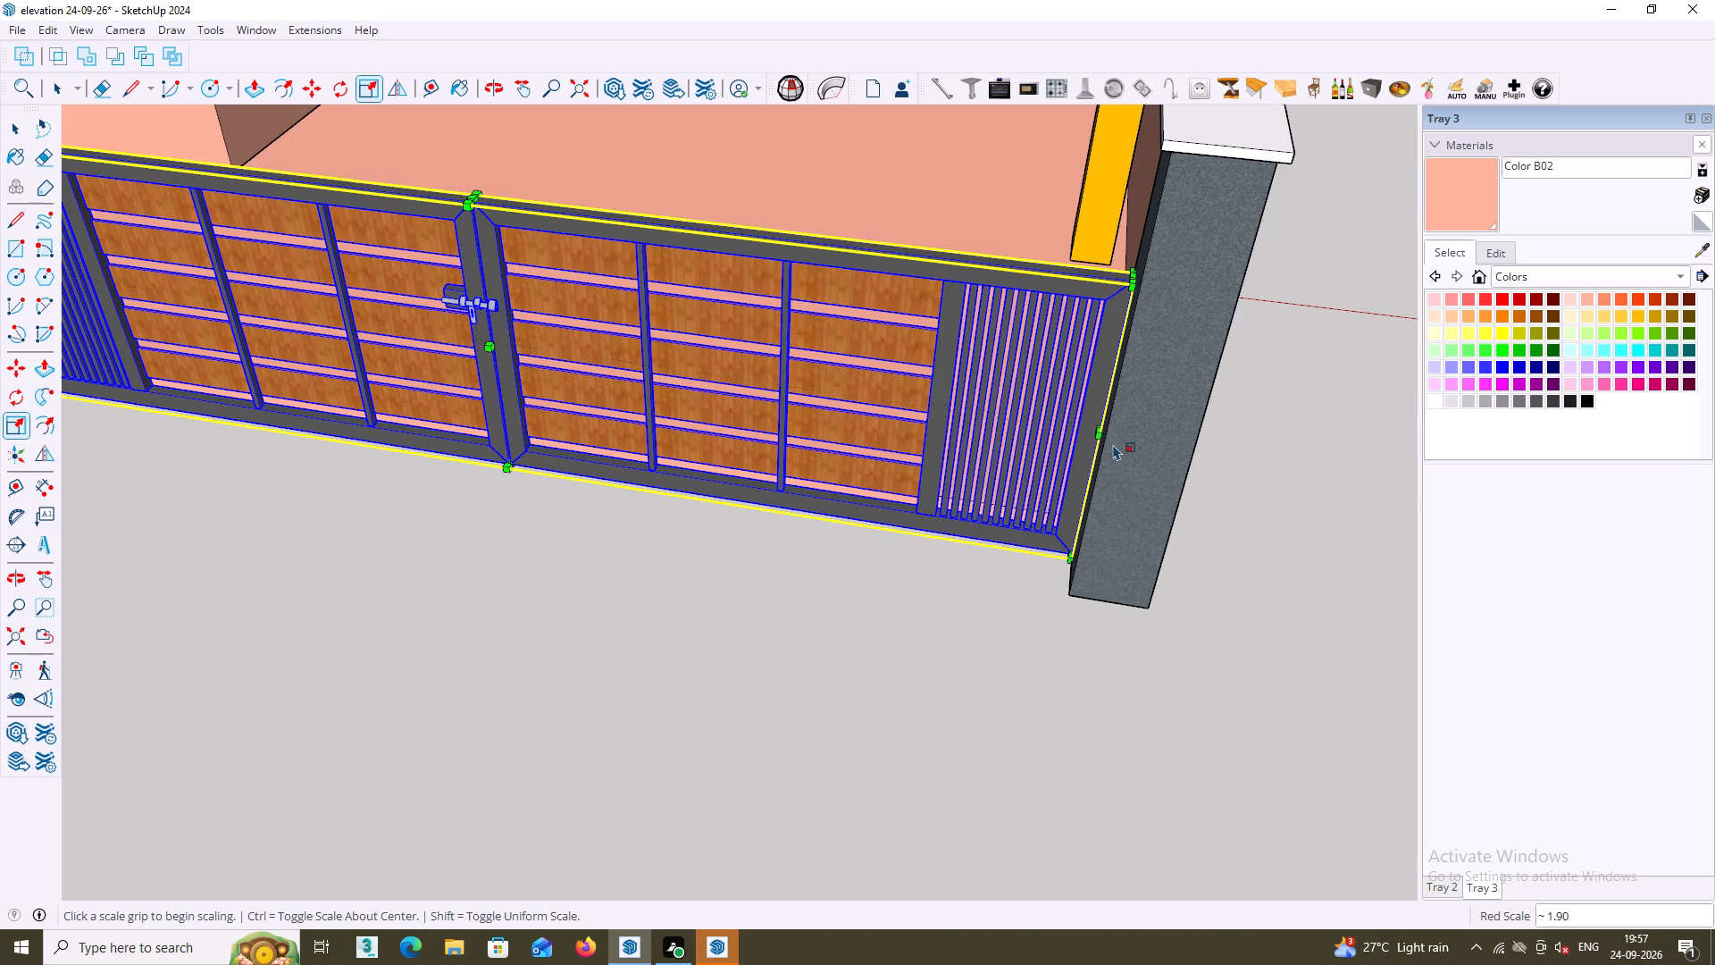
pyautogui.scroll(-5, 1118, 467)
pyautogui.press('space')
pyautogui.moveTo(924, 637); pyautogui.dragTo(1039, 408, button='middle')
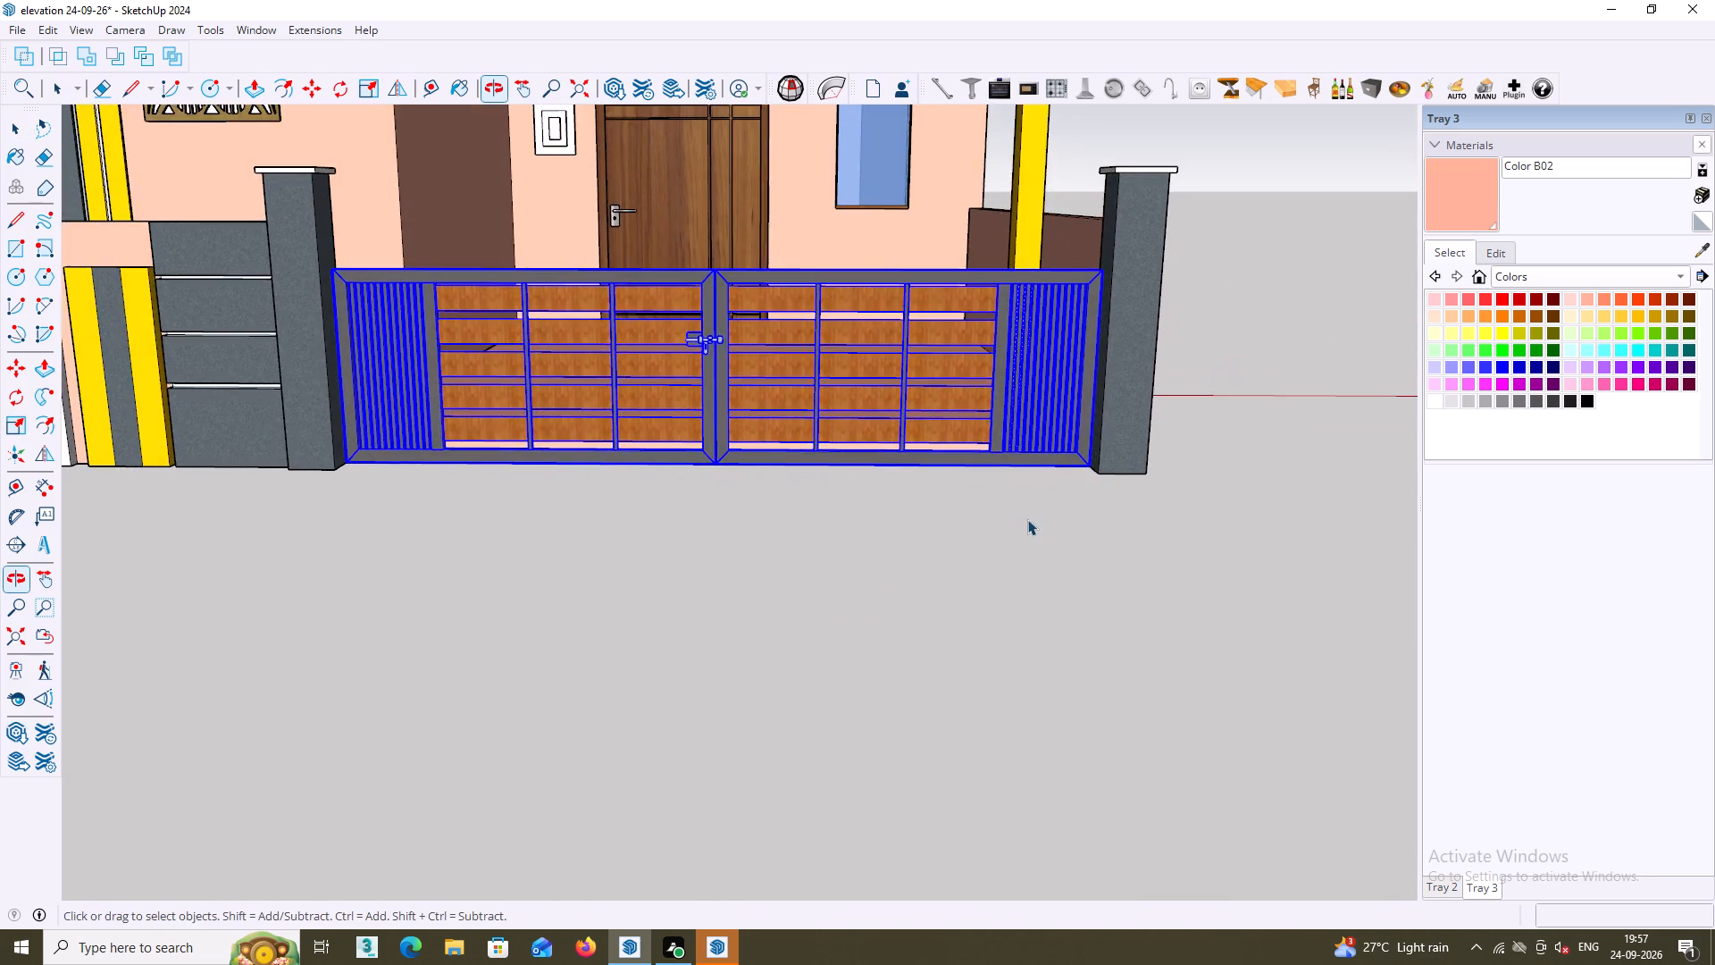
pyautogui.scroll(-6, 1024, 528)
pyautogui.doubleClick(1036, 683)
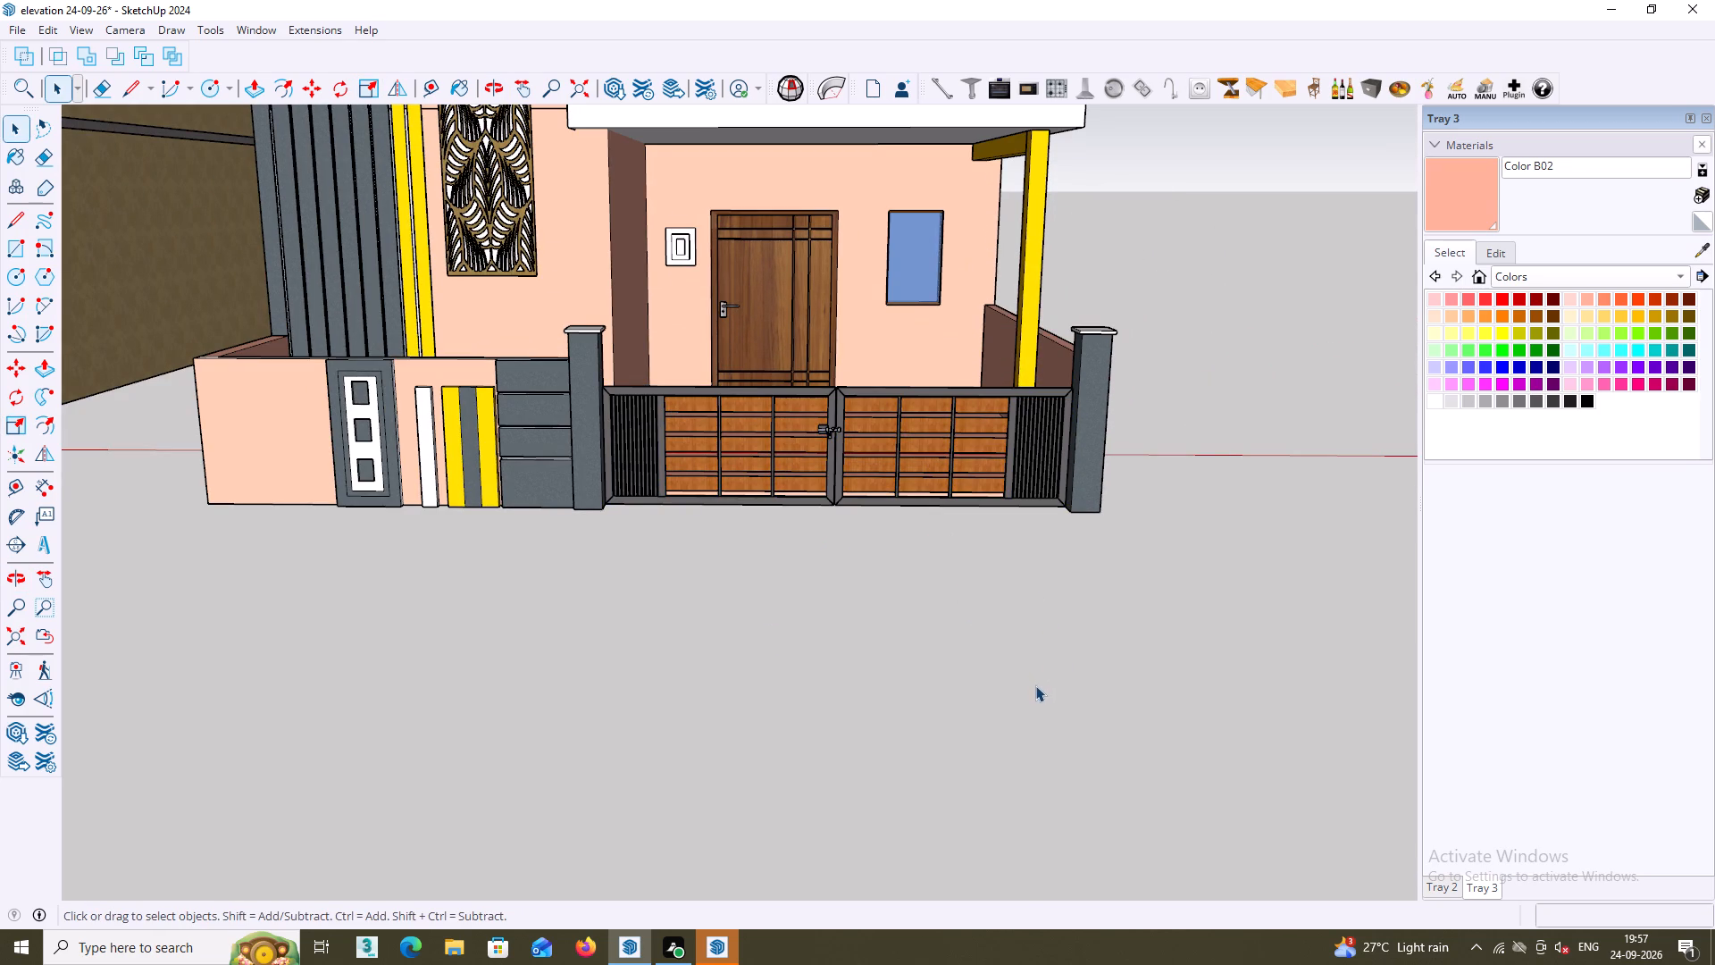
# Examine the fit and height of the gate between the two grey pillars from the side and the front.
pyautogui.moveTo(1036, 673); pyautogui.dragTo(1409, 707, button='middle')
pyautogui.moveTo(1193, 642); pyautogui.dragTo(1276, 698, button='middle')
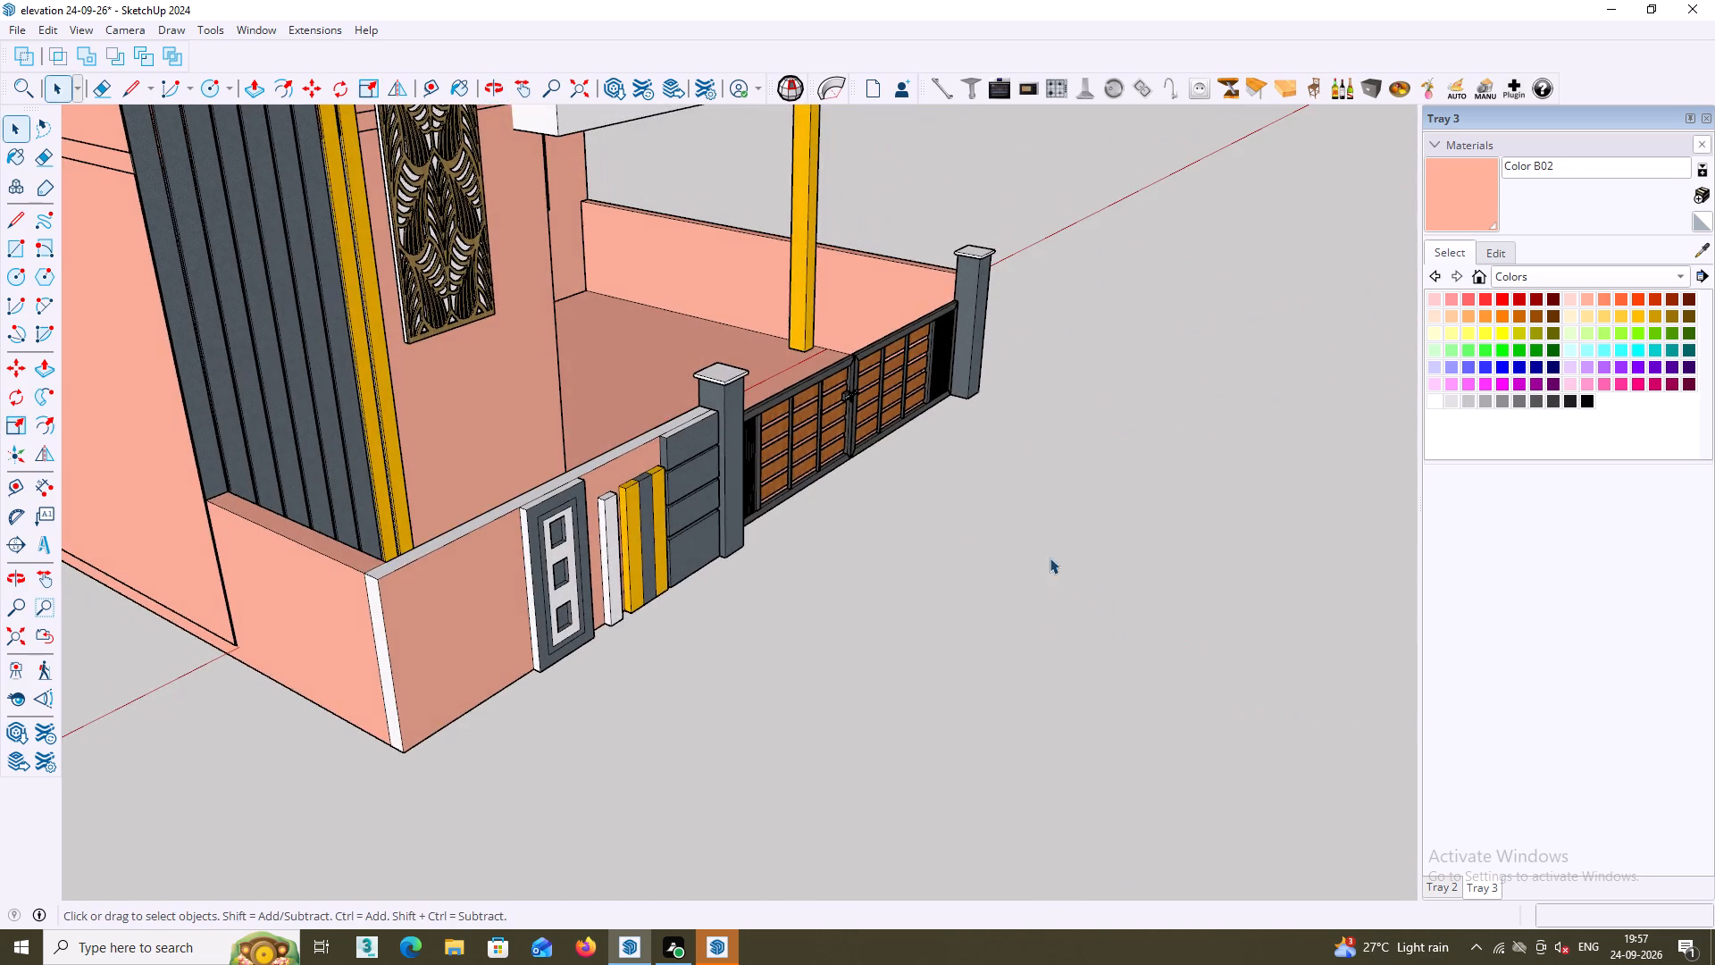
pyautogui.scroll(3, 990, 446)
pyautogui.moveTo(871, 330); pyautogui.dragTo(448, 366, button='middle')
pyautogui.moveTo(1075, 349); pyautogui.dragTo(949, 265, button='middle')
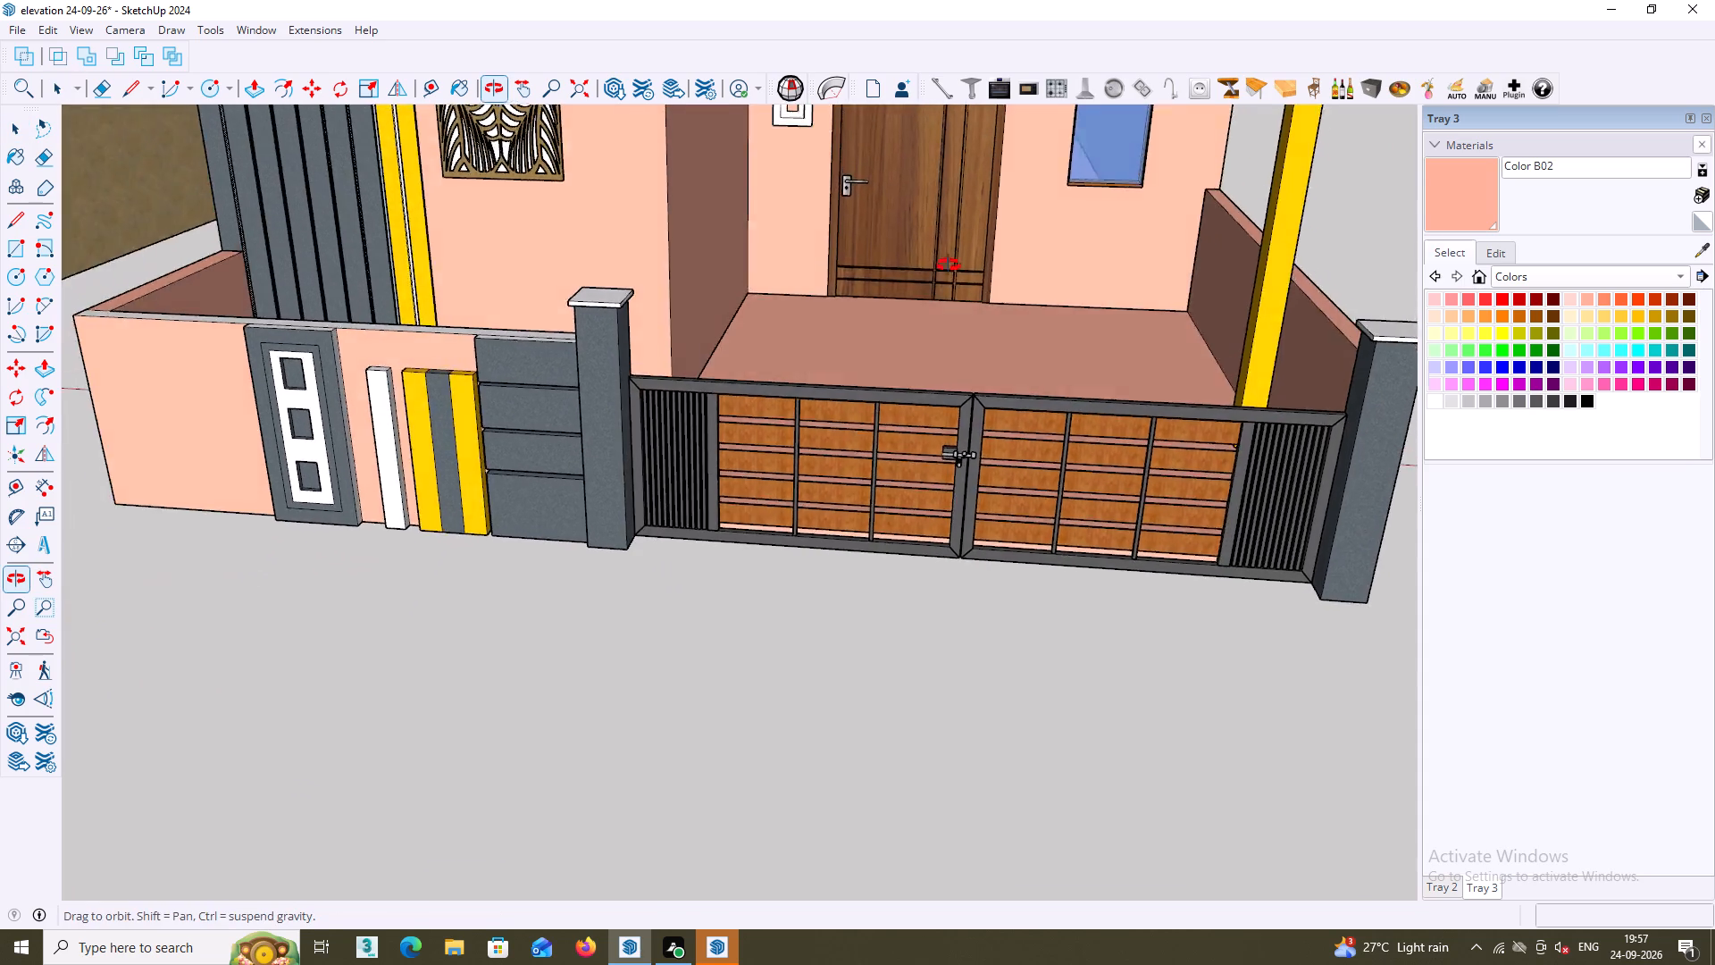
pyautogui.moveTo(949, 265); pyautogui.dragTo(982, 161, button='middle')
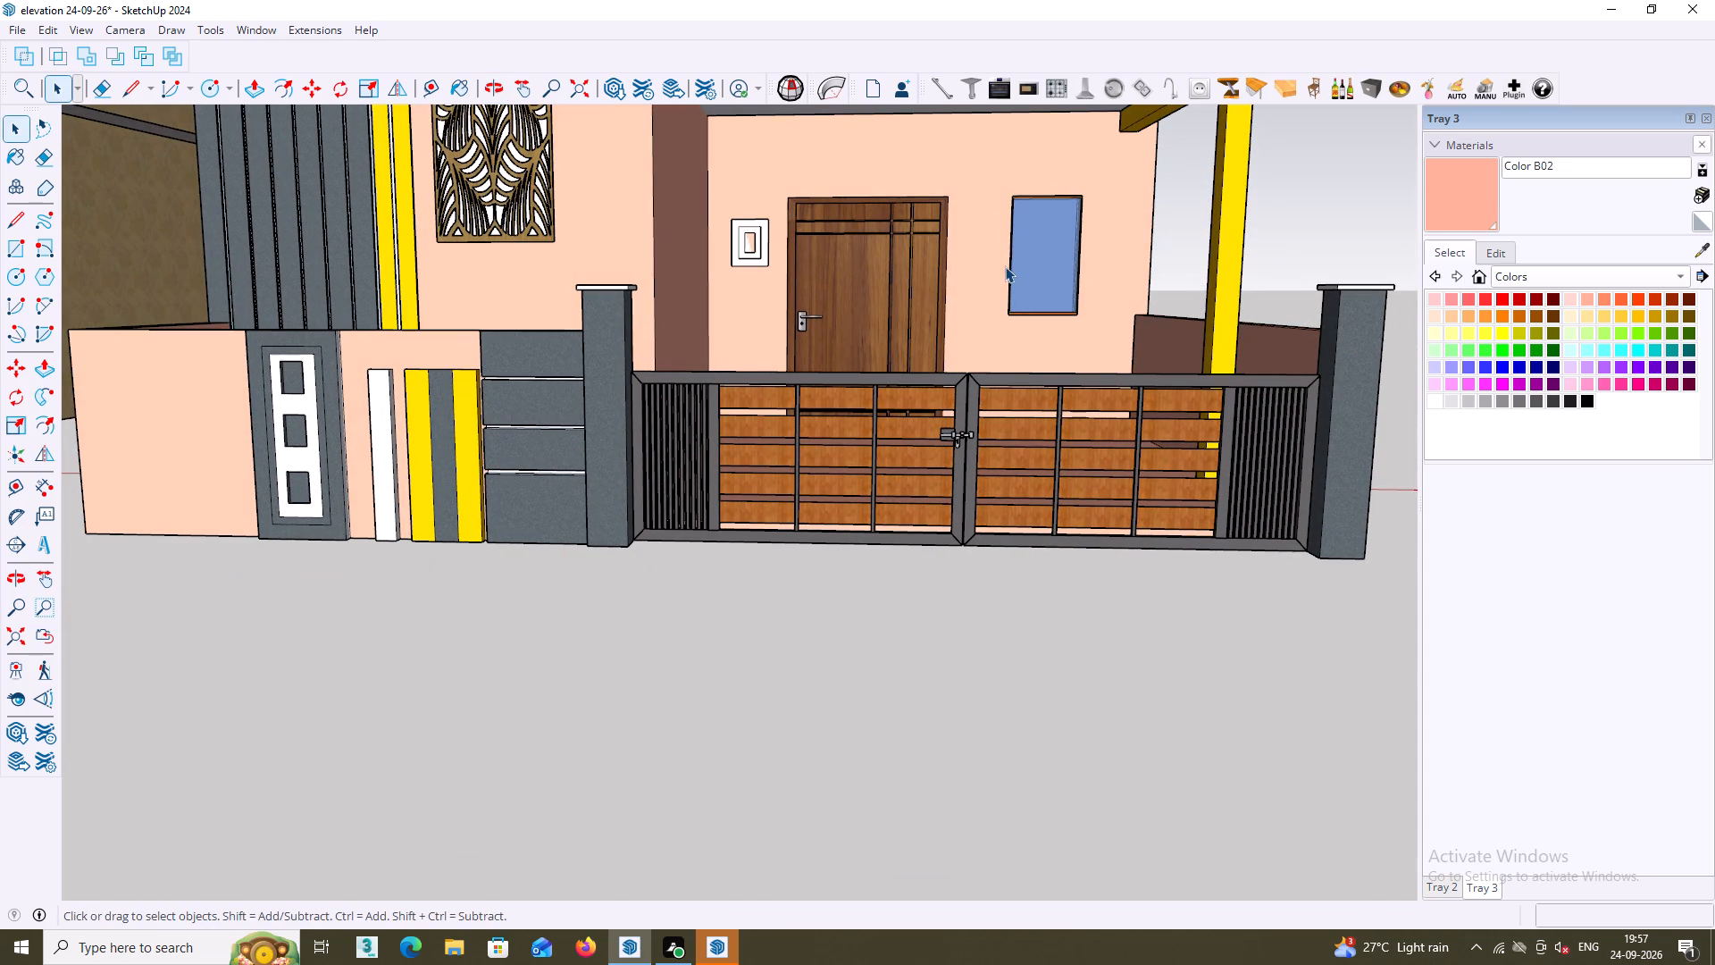
pyautogui.moveTo(1000, 321); pyautogui.dragTo(997, 312, button='middle')
pyautogui.moveTo(956, 356); pyautogui.dragTo(958, 540, button='middle')
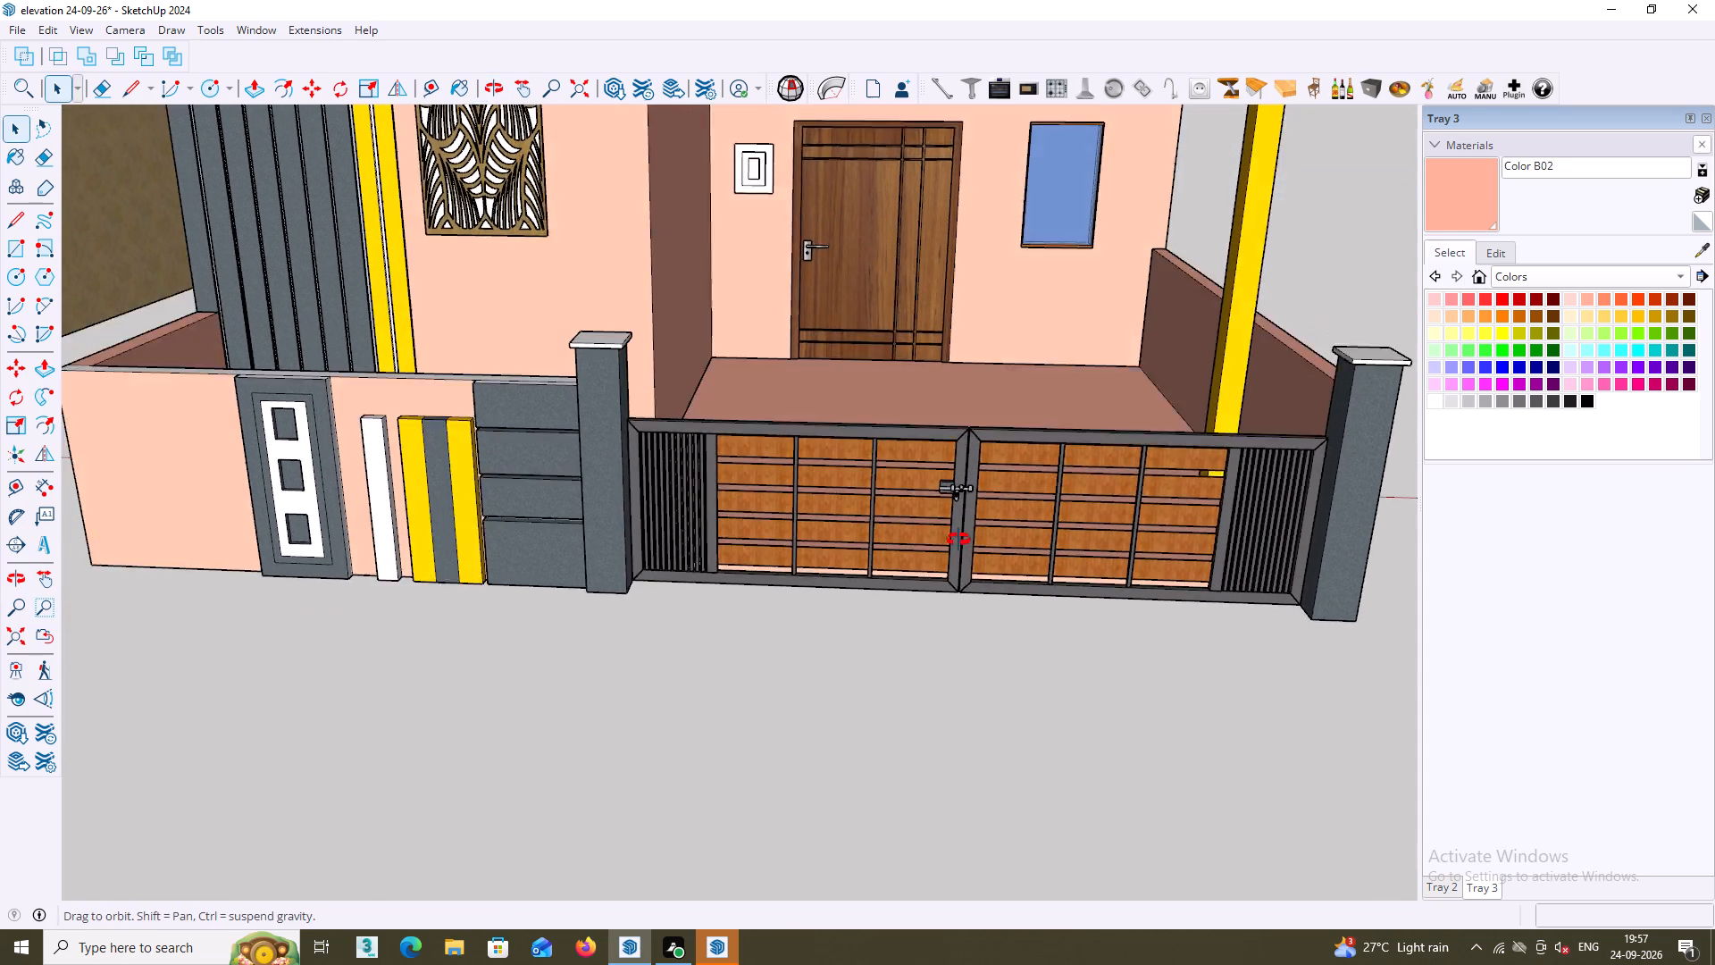
pyautogui.moveTo(958, 540); pyautogui.dragTo(961, 557, button='middle')
# Scale the gate about 1.31 along blue, bringing its top edge up near the grey pillar caps, and deselect it.
pyautogui.scroll(6, 968, 514)
pyautogui.click(963, 471)
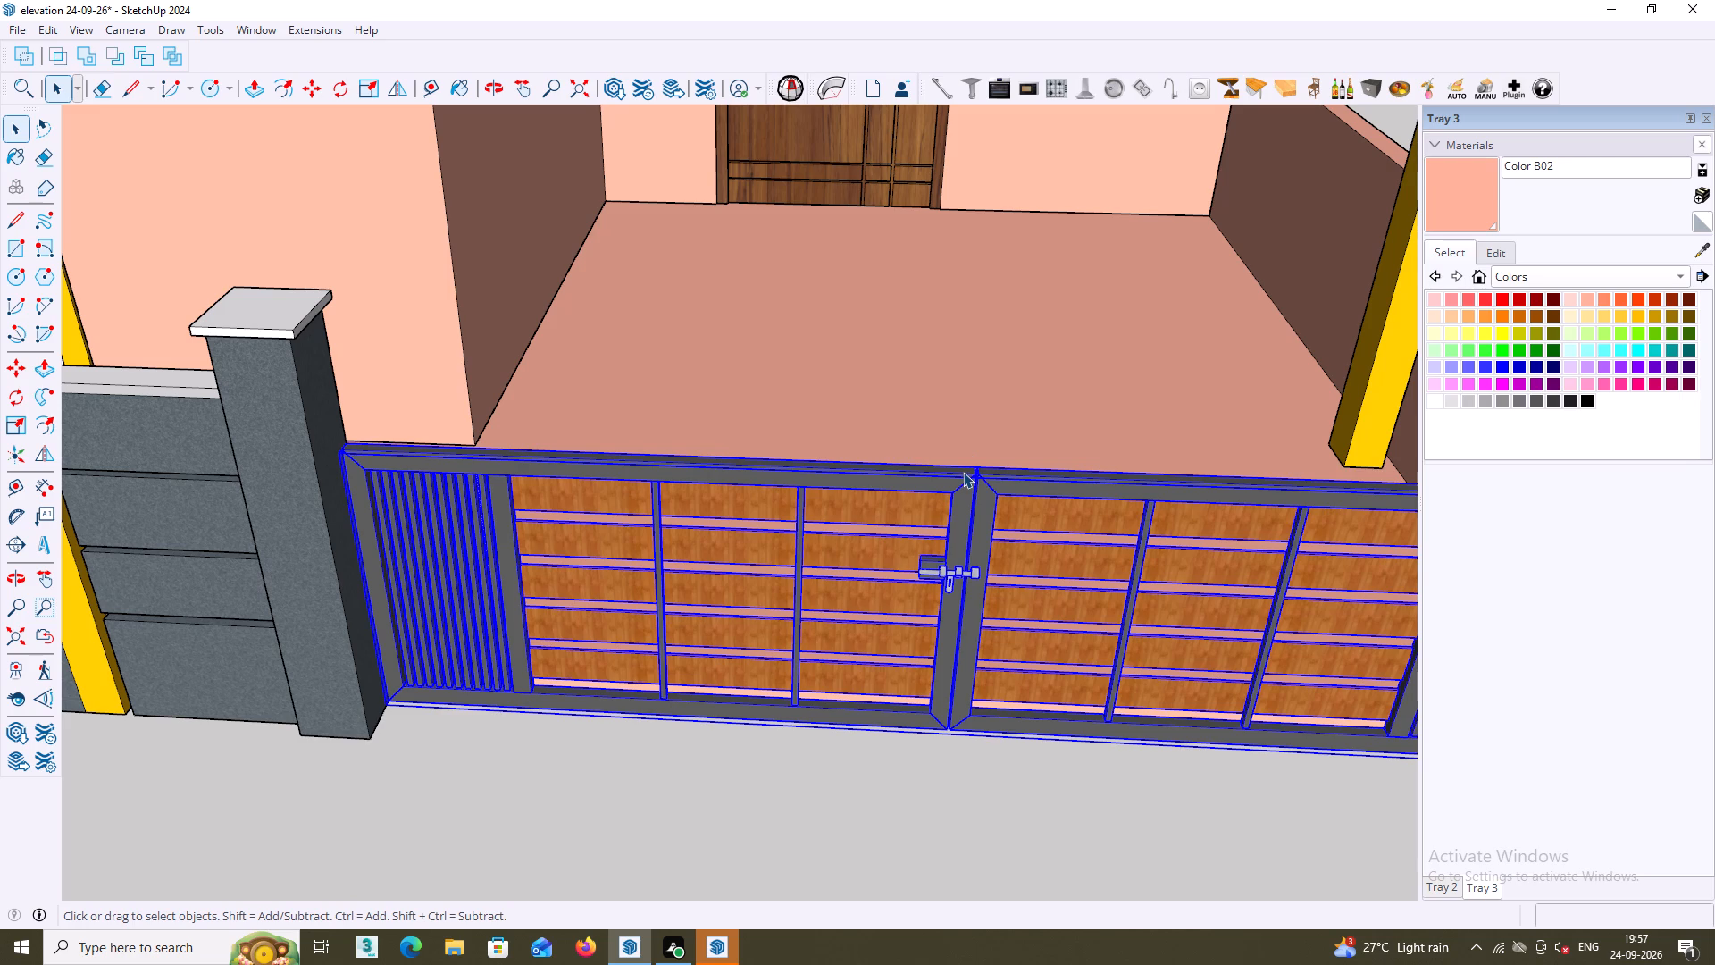
pyautogui.press('s')
pyautogui.moveTo(972, 470); pyautogui.dragTo(972, 528, button='middle')
pyautogui.scroll(4, 976, 494)
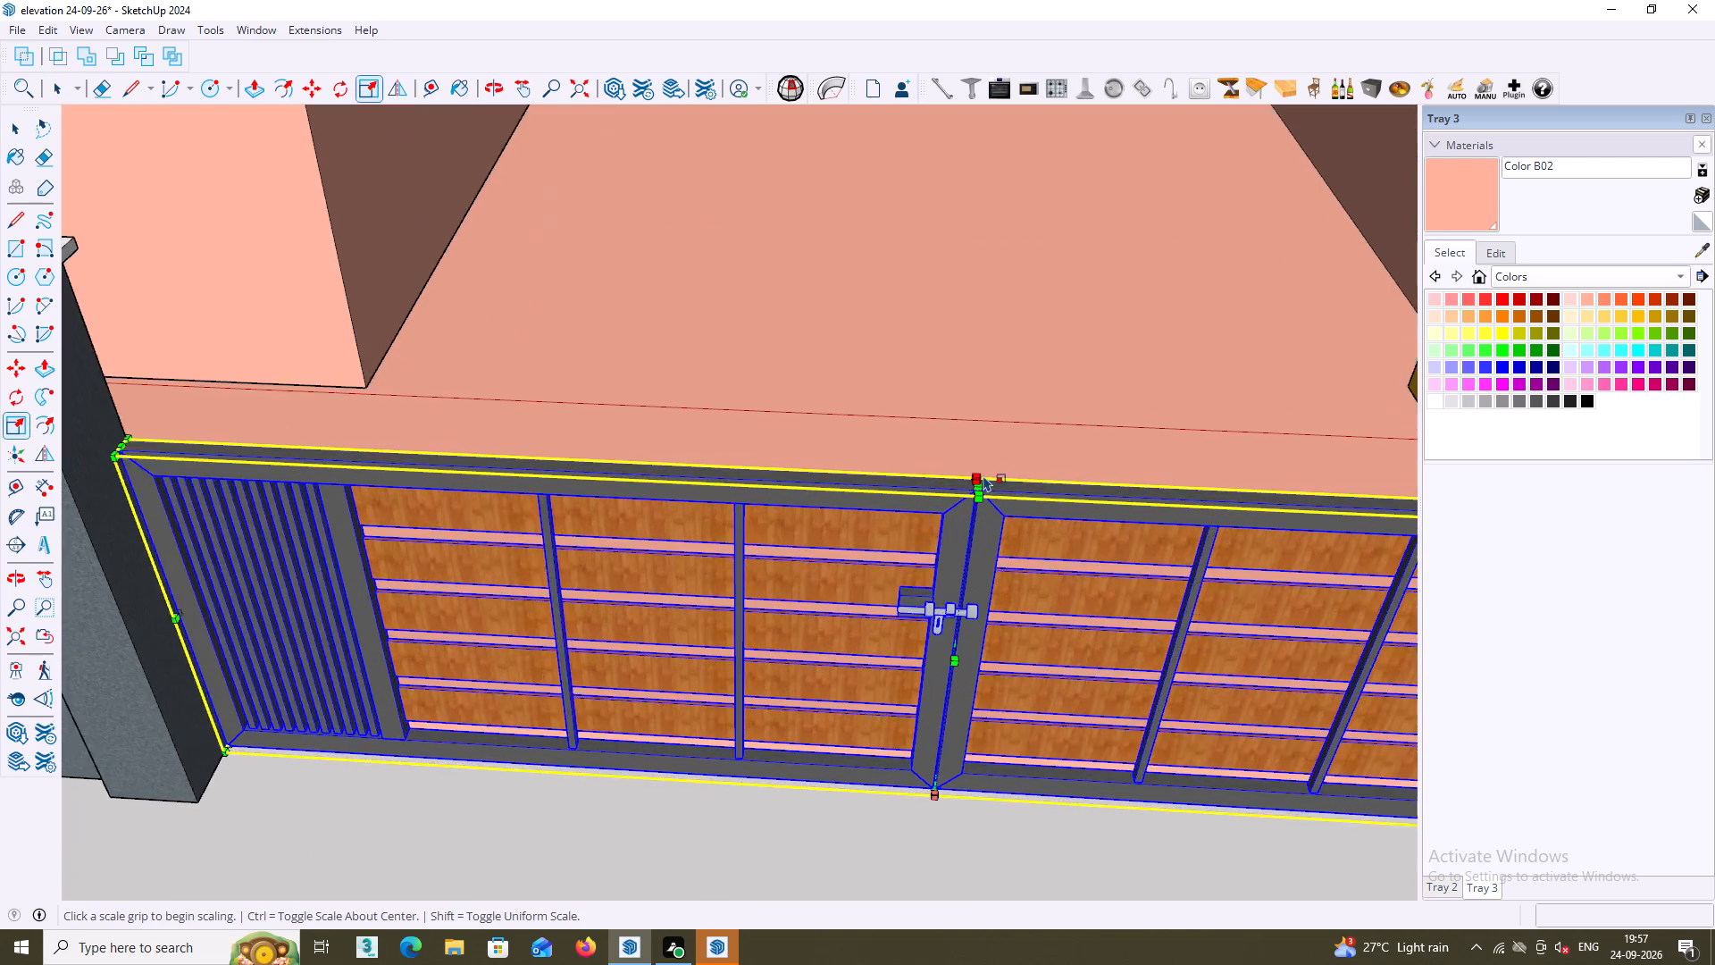
pyautogui.scroll(1, 983, 475)
pyautogui.click(975, 489)
pyautogui.scroll(-4, 978, 388)
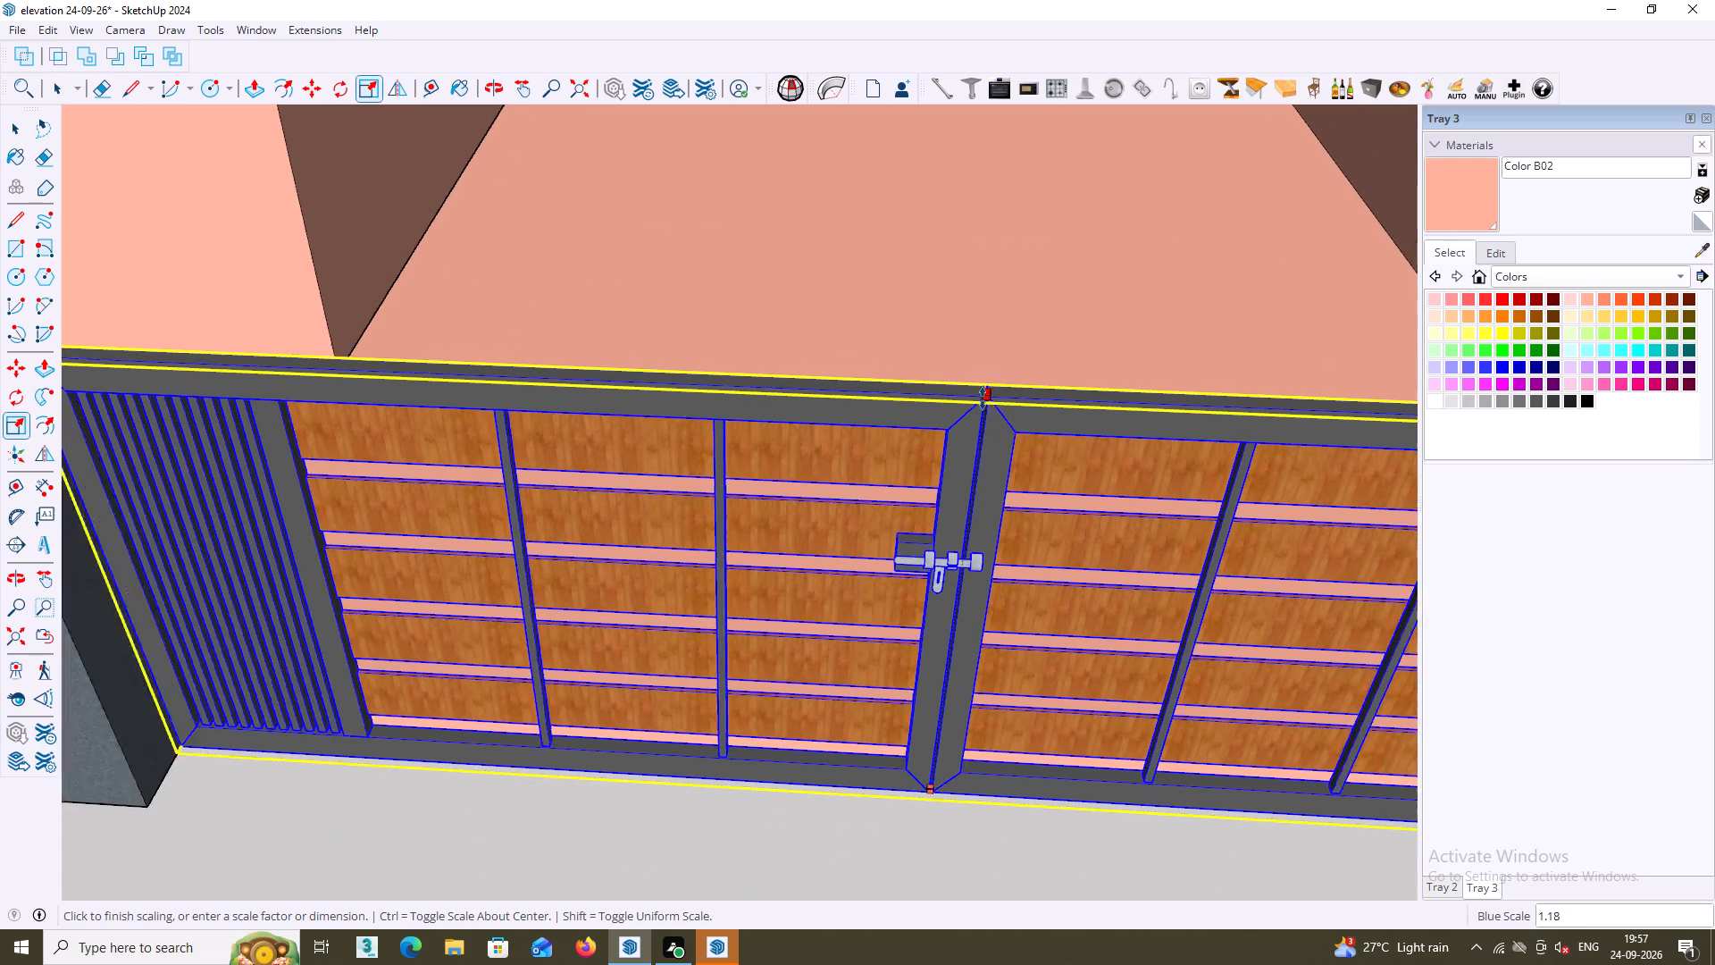
pyautogui.scroll(-4, 983, 399)
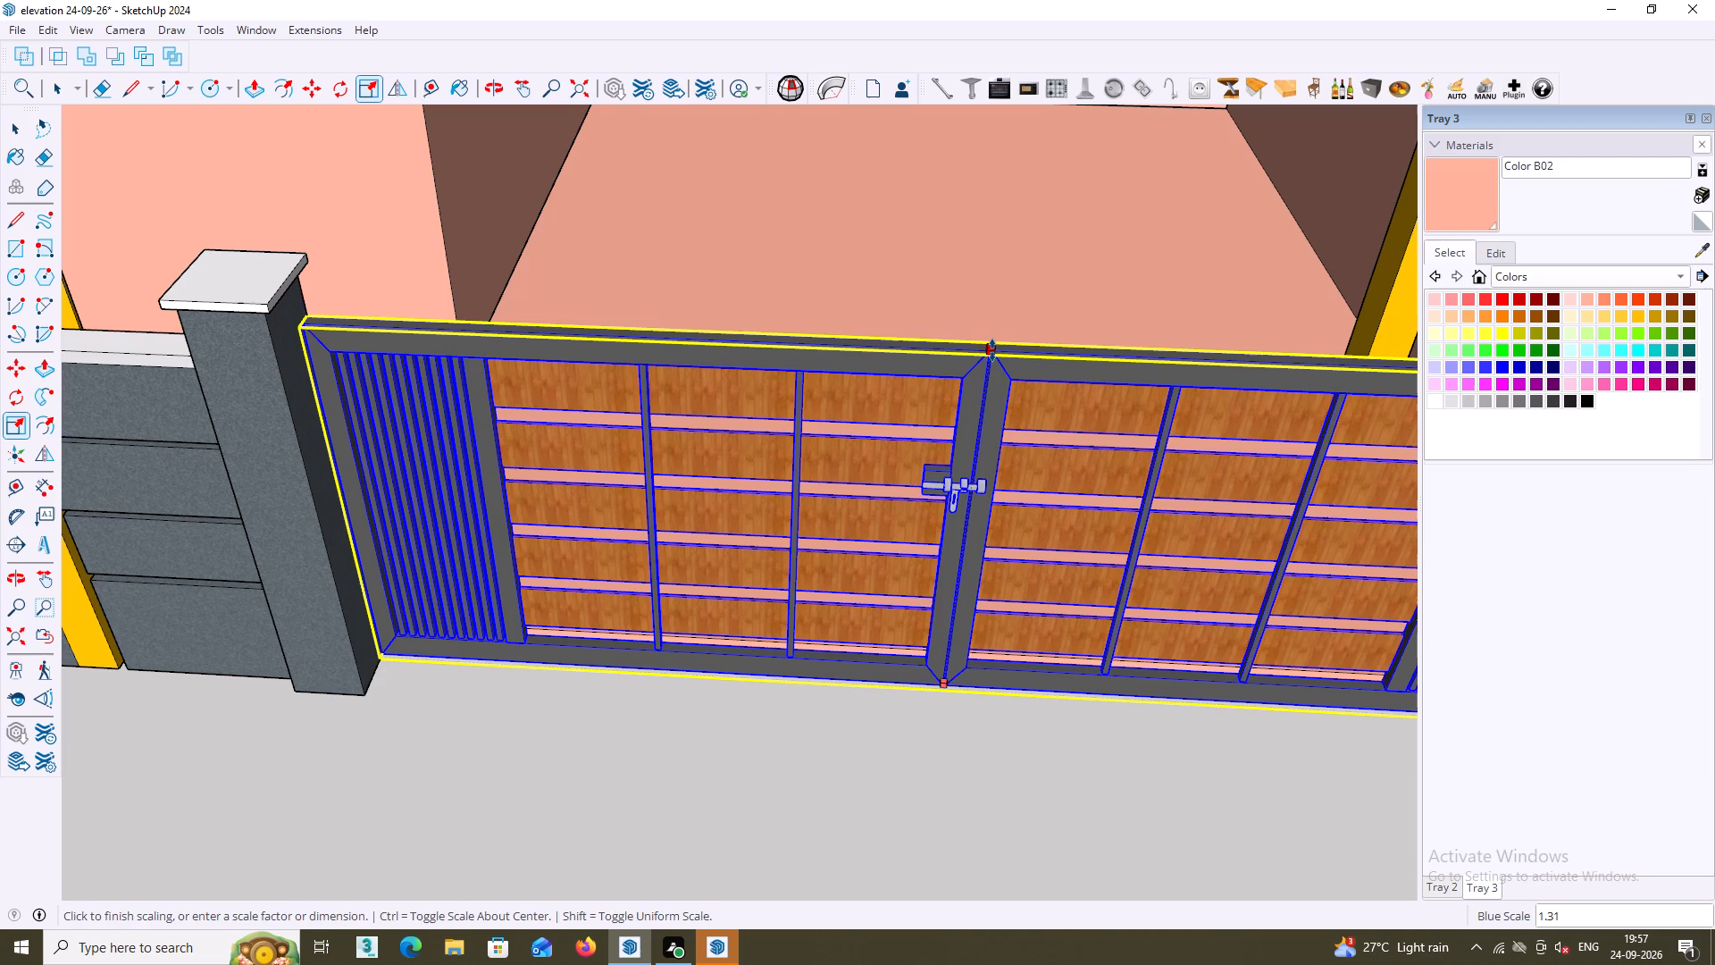
pyautogui.click(992, 350)
pyautogui.press('space')
pyautogui.click(883, 752)
pyautogui.scroll(-4, 887, 739)
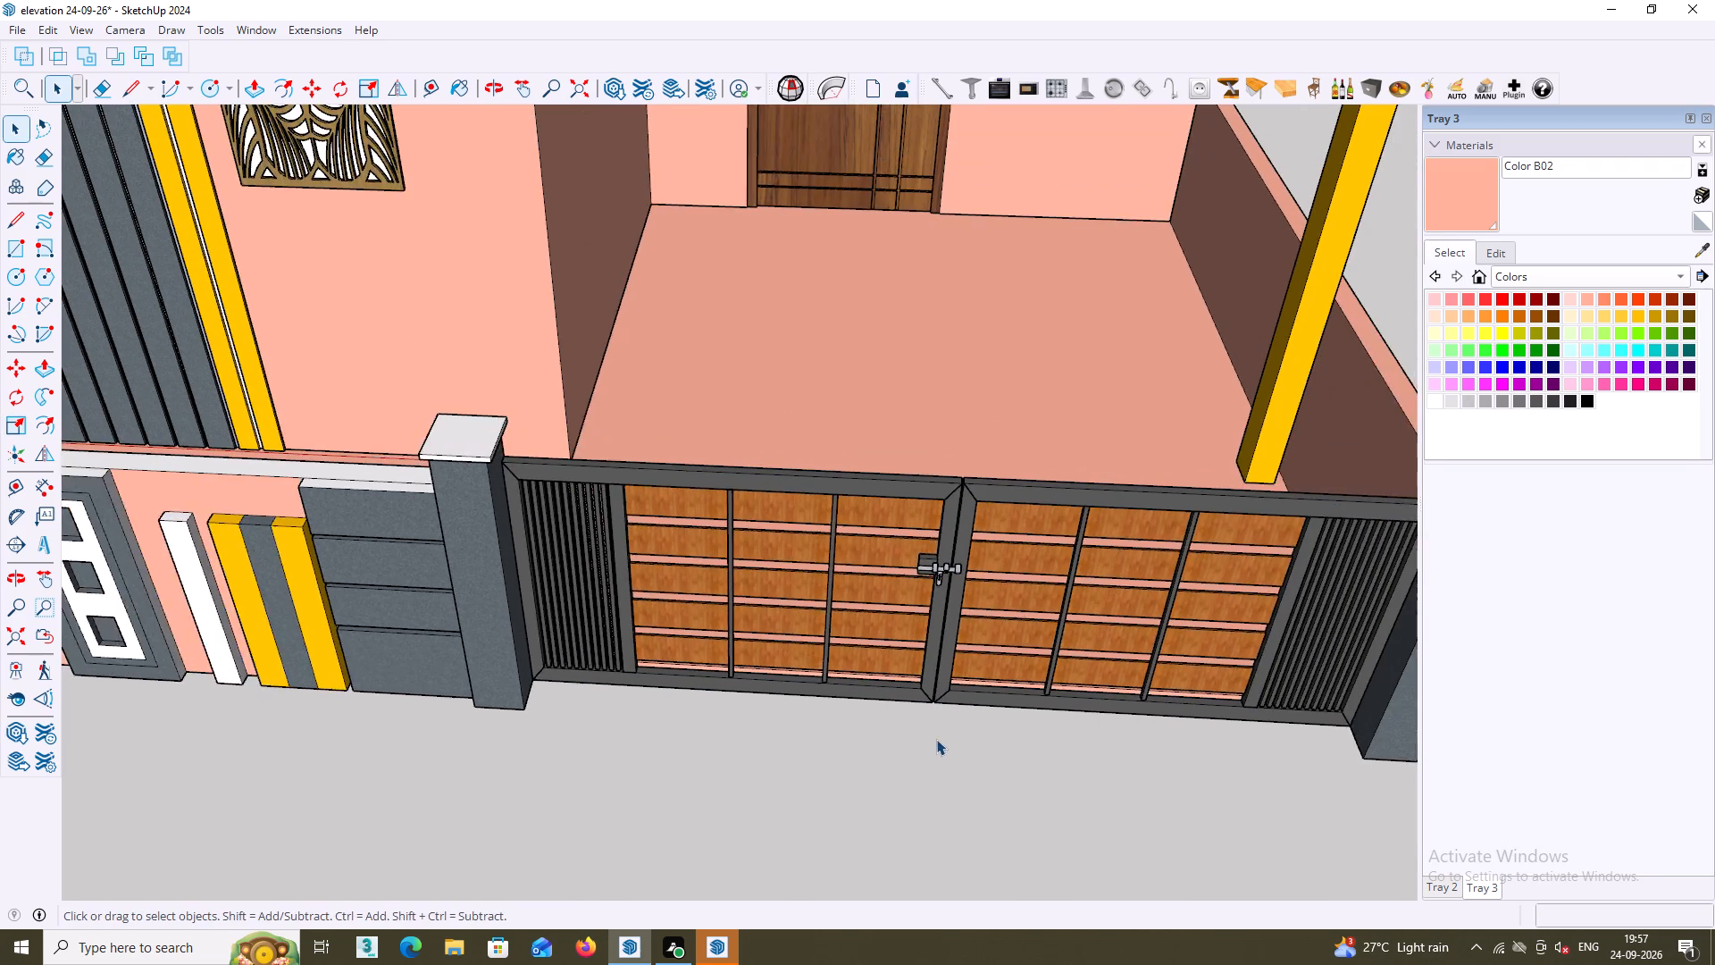
pyautogui.scroll(-2, 936, 739)
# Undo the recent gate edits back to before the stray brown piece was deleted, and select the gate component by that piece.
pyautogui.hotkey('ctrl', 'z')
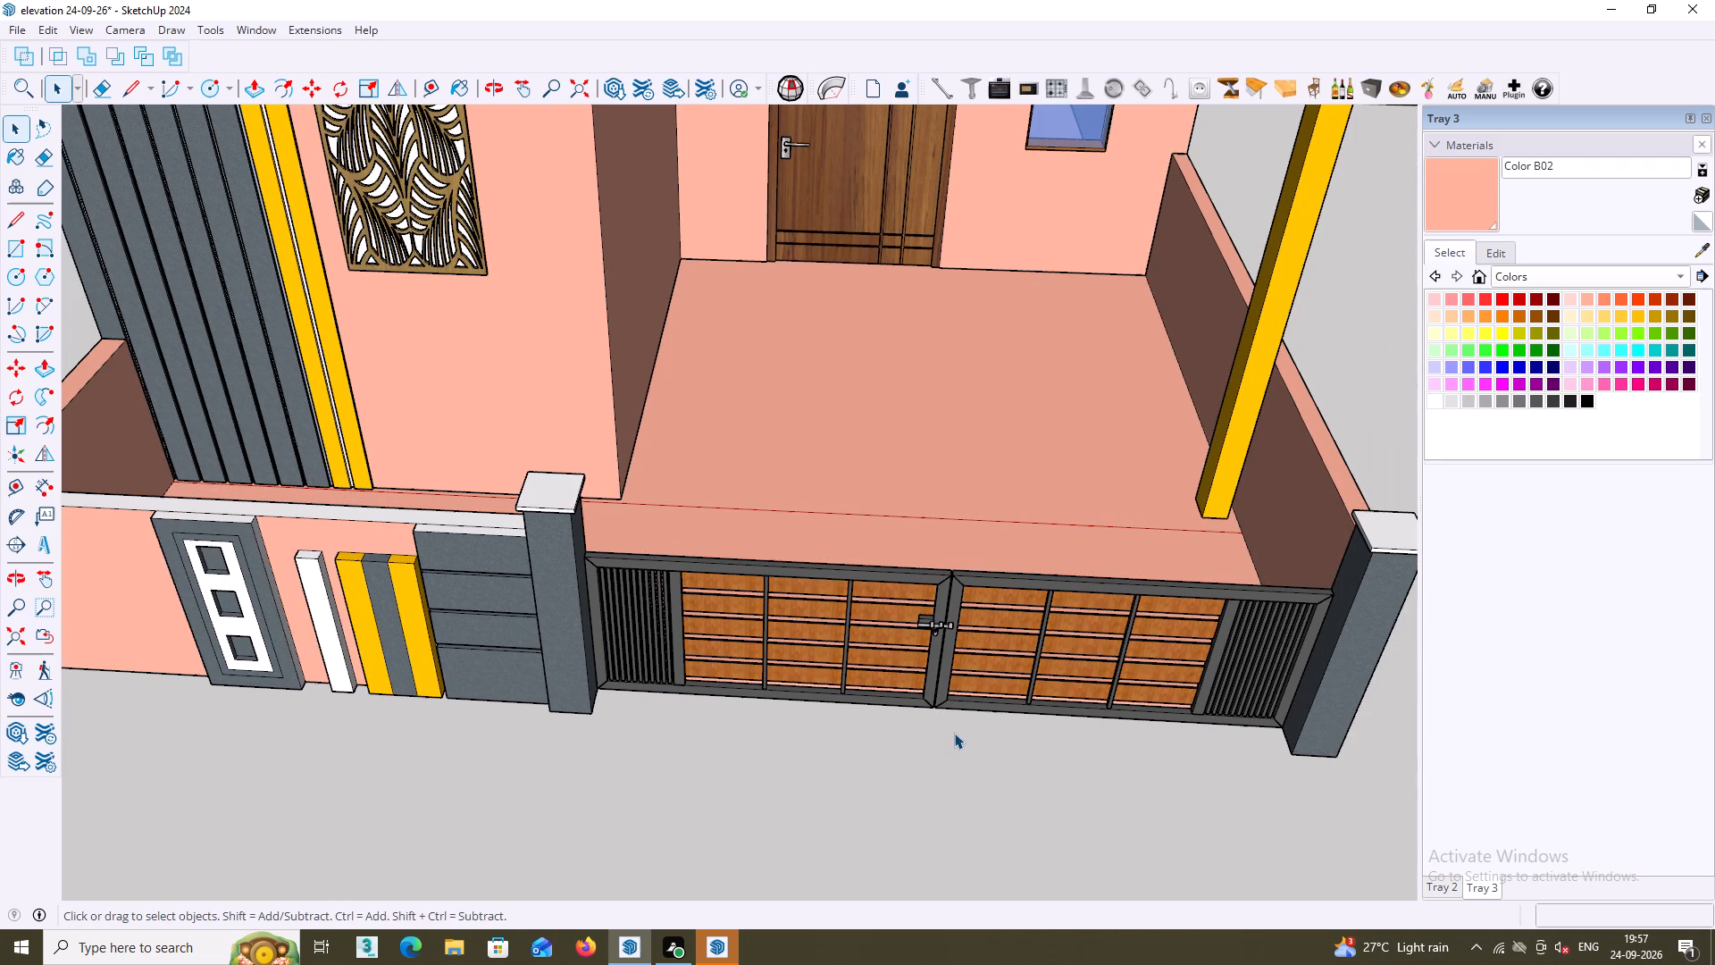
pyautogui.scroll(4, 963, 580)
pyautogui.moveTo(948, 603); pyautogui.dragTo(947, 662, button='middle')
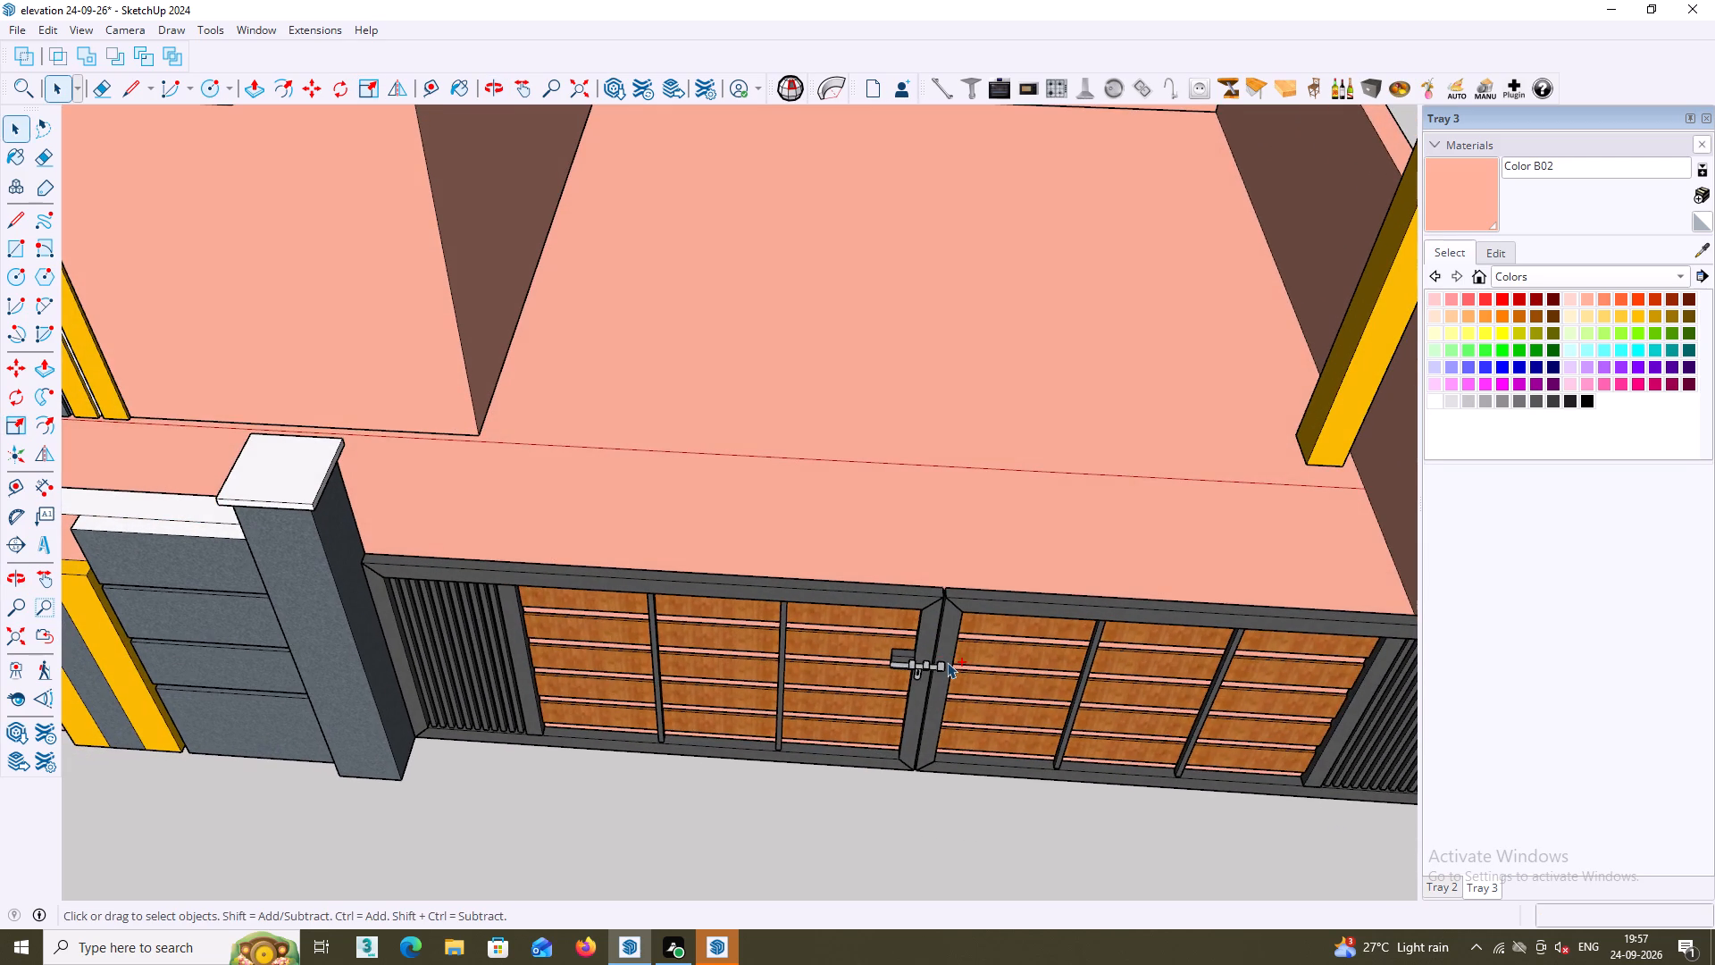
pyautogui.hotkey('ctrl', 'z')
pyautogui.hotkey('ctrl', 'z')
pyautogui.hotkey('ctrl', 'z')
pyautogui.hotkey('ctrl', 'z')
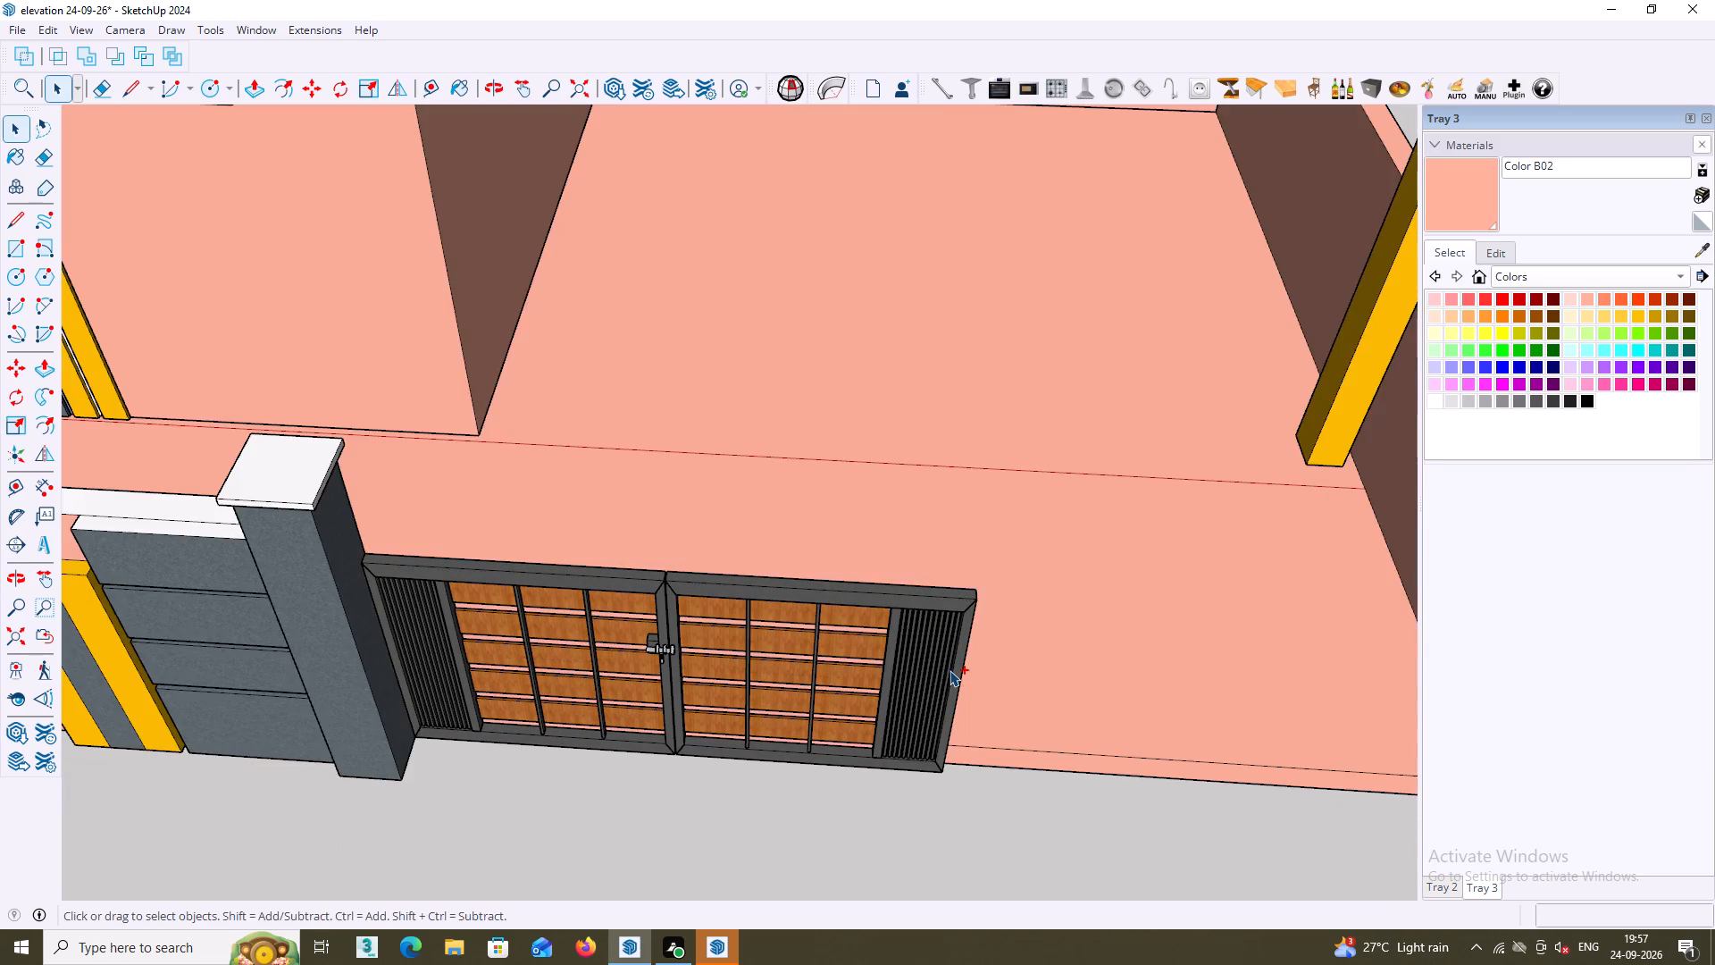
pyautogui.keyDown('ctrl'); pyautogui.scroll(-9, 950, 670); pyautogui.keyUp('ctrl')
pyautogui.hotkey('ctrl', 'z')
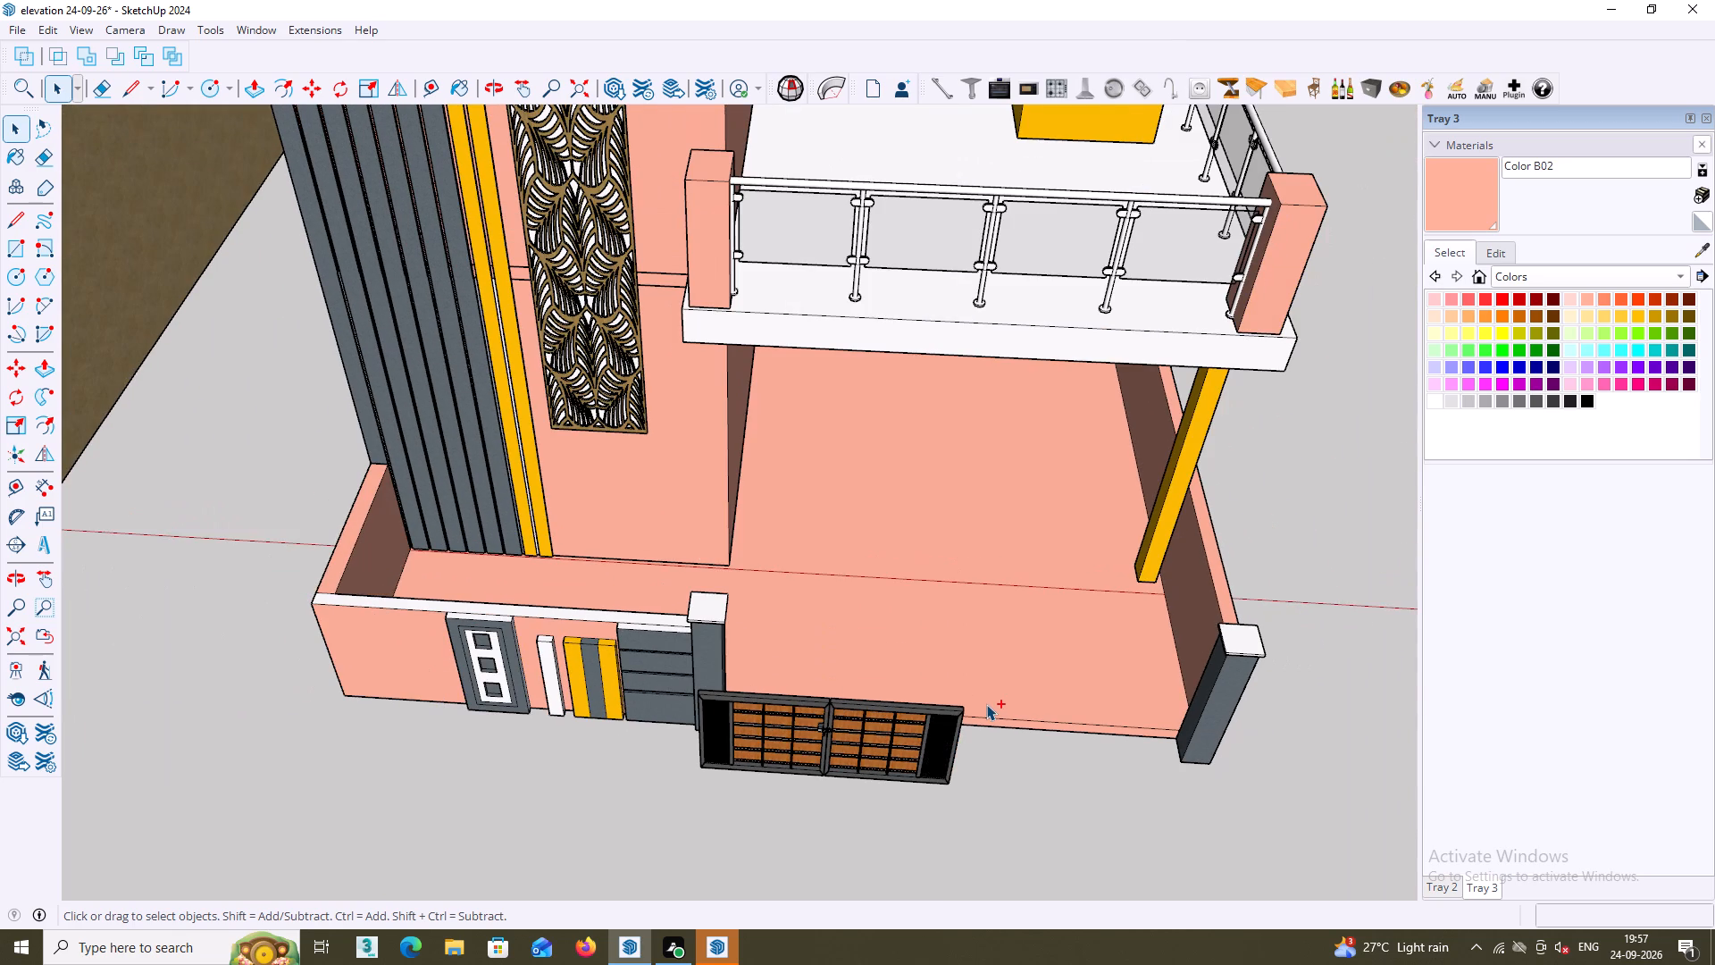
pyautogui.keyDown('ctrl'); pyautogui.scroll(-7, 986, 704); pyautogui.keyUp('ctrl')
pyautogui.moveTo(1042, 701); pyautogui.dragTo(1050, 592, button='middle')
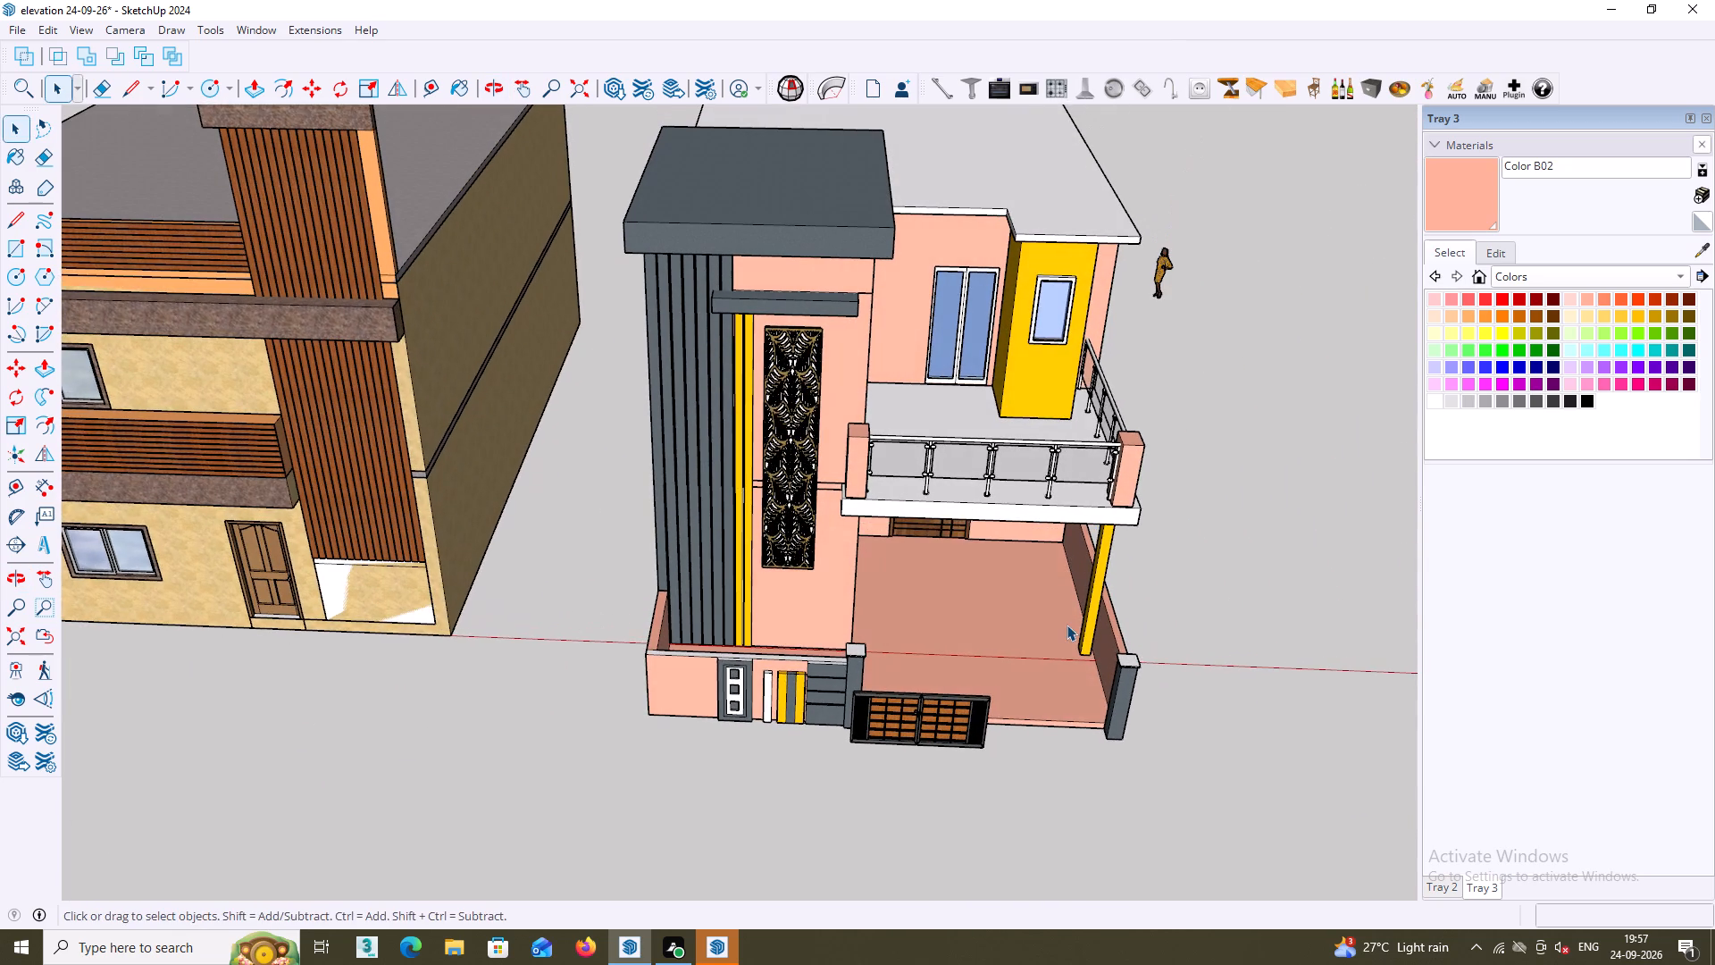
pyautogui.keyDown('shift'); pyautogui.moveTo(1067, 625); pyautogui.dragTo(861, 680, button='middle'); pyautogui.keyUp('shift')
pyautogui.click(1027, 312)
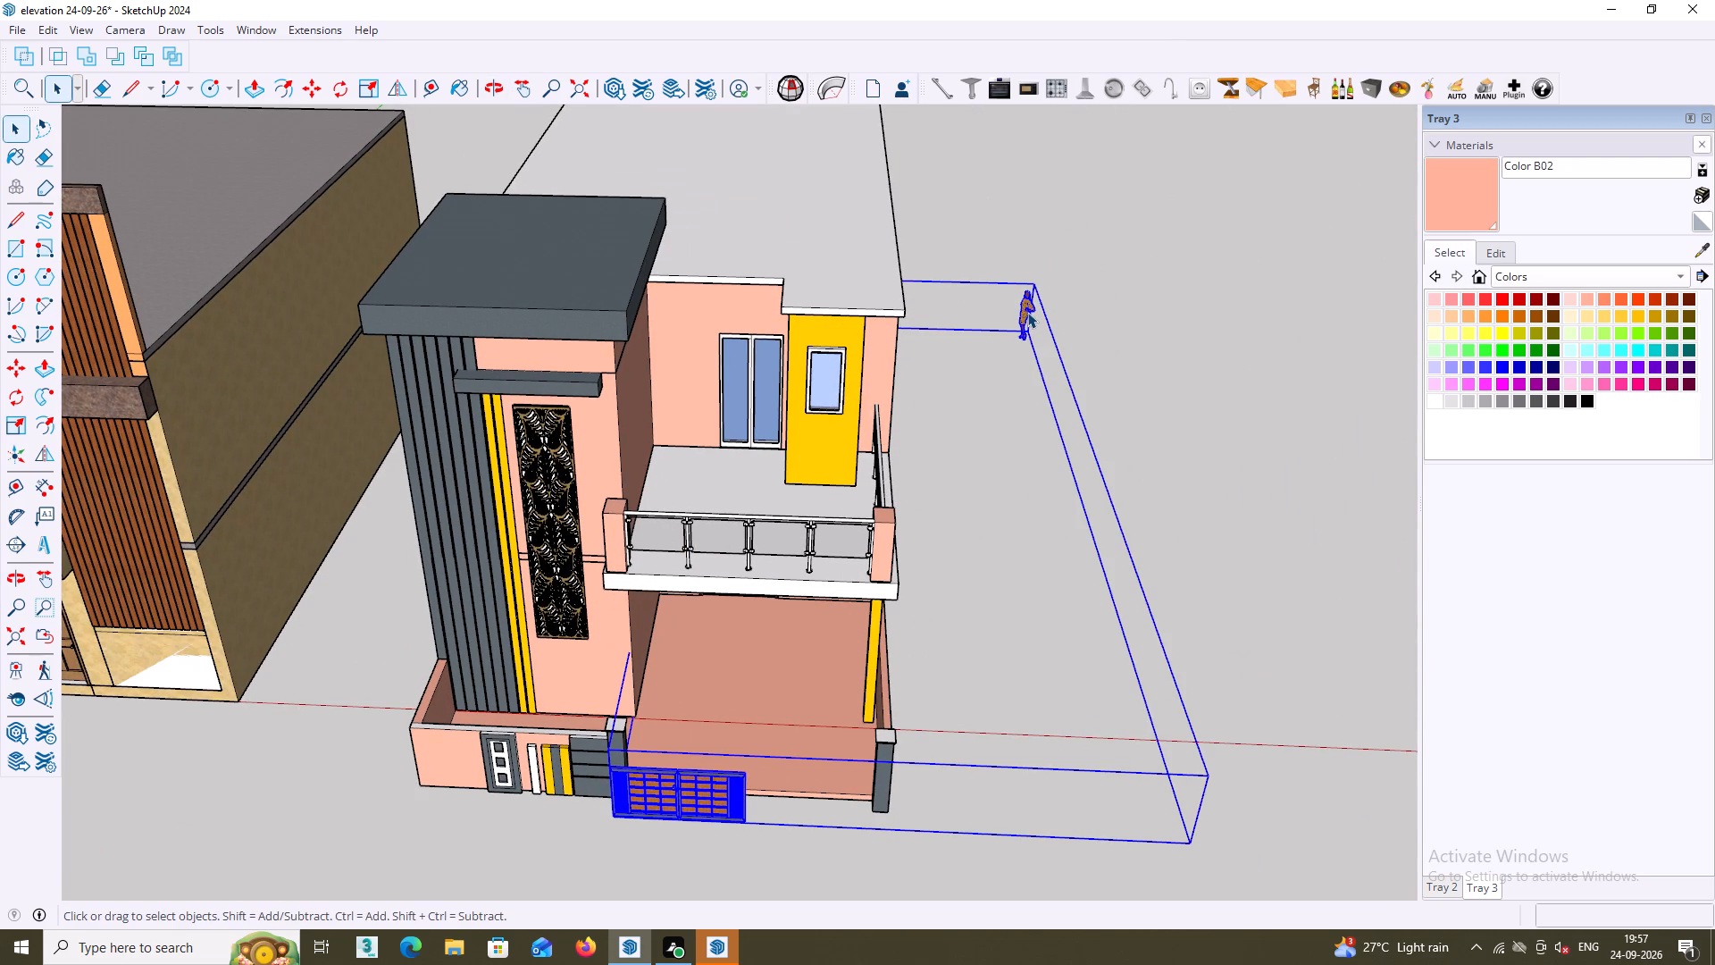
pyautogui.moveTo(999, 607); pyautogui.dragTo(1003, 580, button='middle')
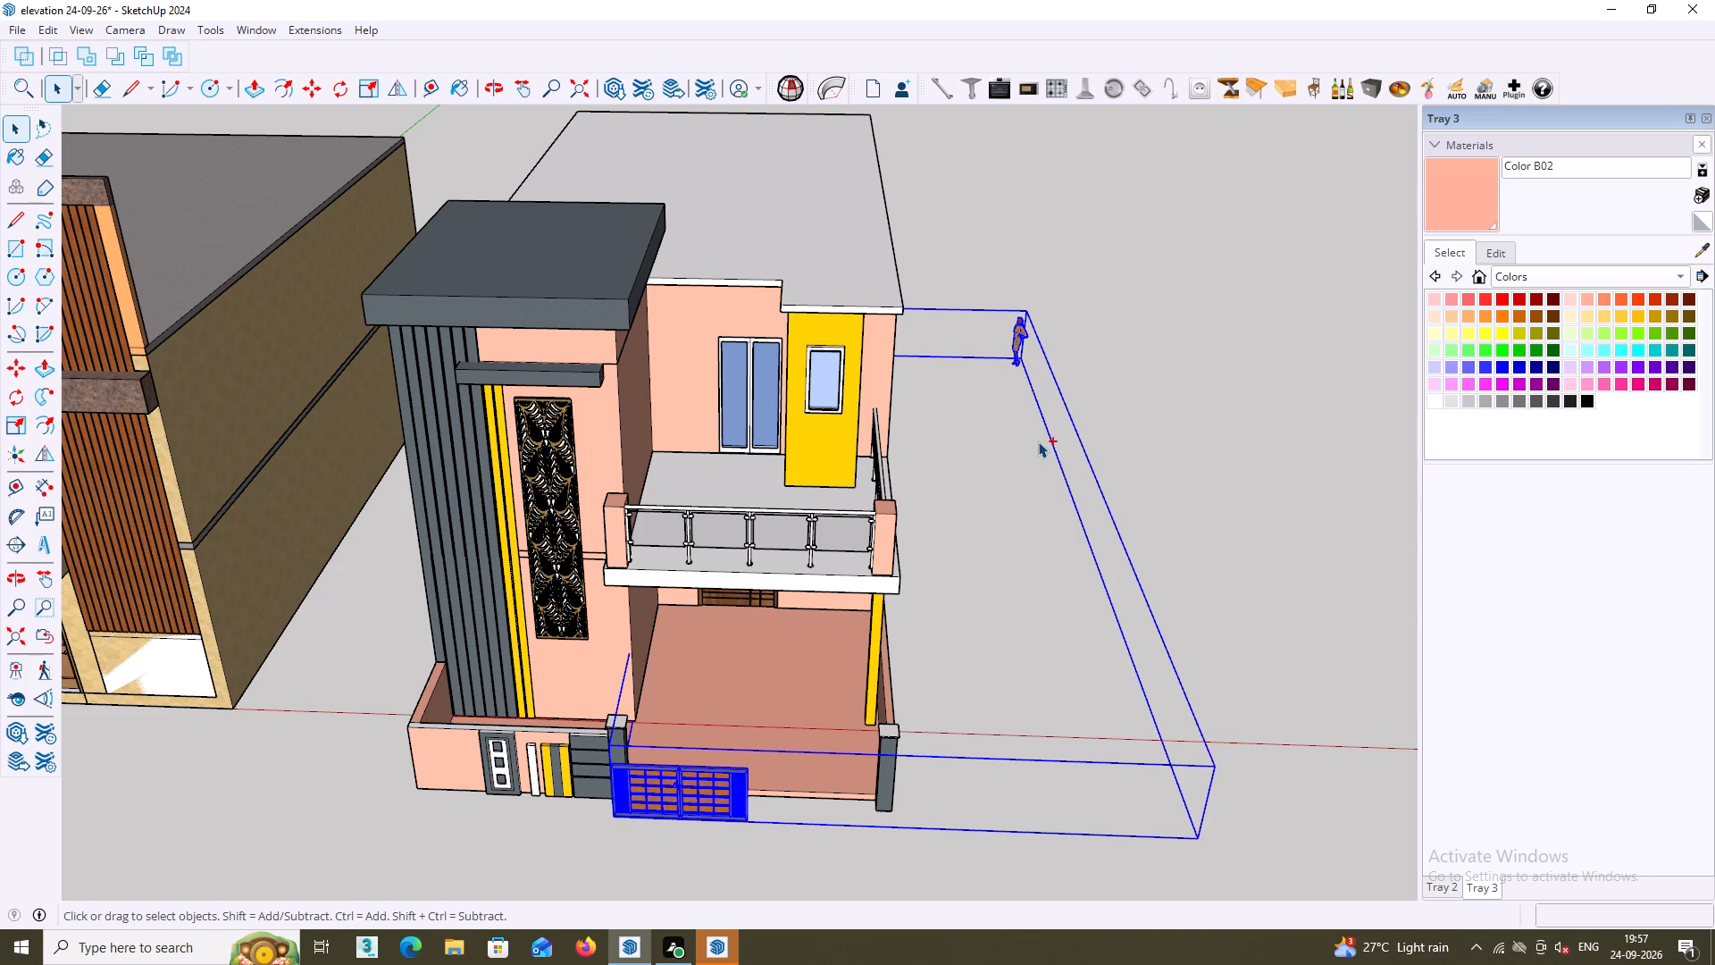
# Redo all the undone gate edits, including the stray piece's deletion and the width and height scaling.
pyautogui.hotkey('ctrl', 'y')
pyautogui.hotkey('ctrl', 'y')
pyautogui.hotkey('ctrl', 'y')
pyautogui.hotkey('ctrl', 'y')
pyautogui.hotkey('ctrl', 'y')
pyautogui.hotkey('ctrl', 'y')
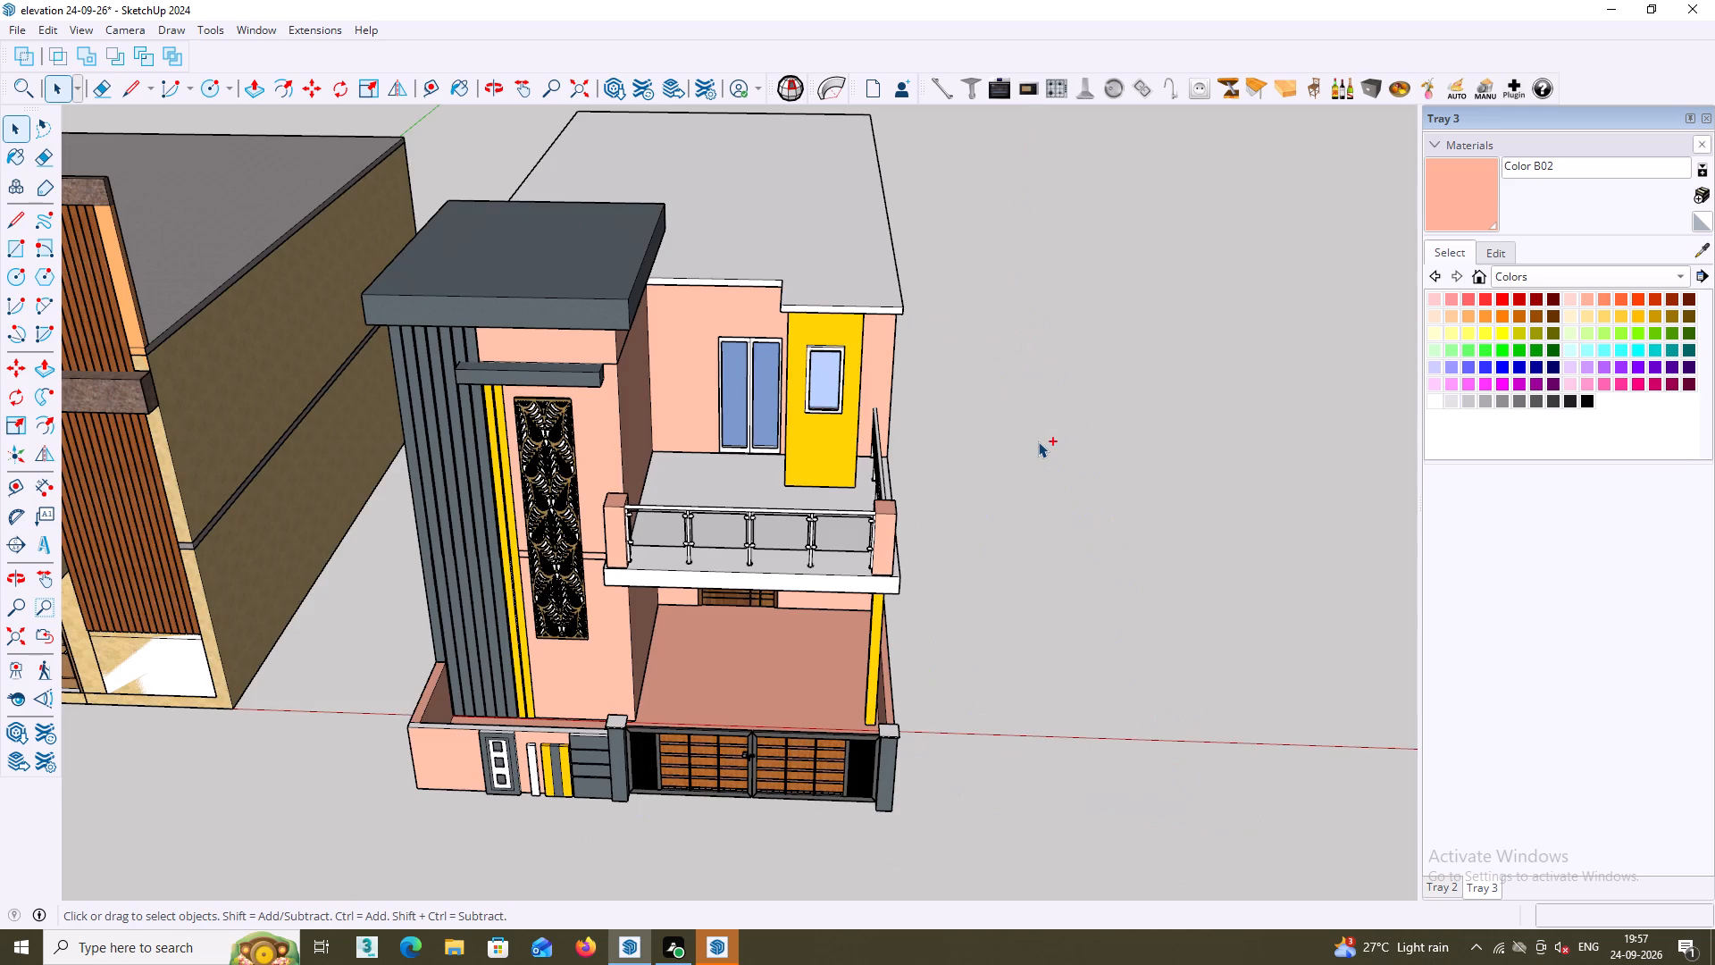
# Examine the gate's width and height between the two grey pillars from the front and from above.
pyautogui.moveTo(1023, 753); pyautogui.dragTo(993, 521, button='middle')
pyautogui.scroll(1, 867, 756)
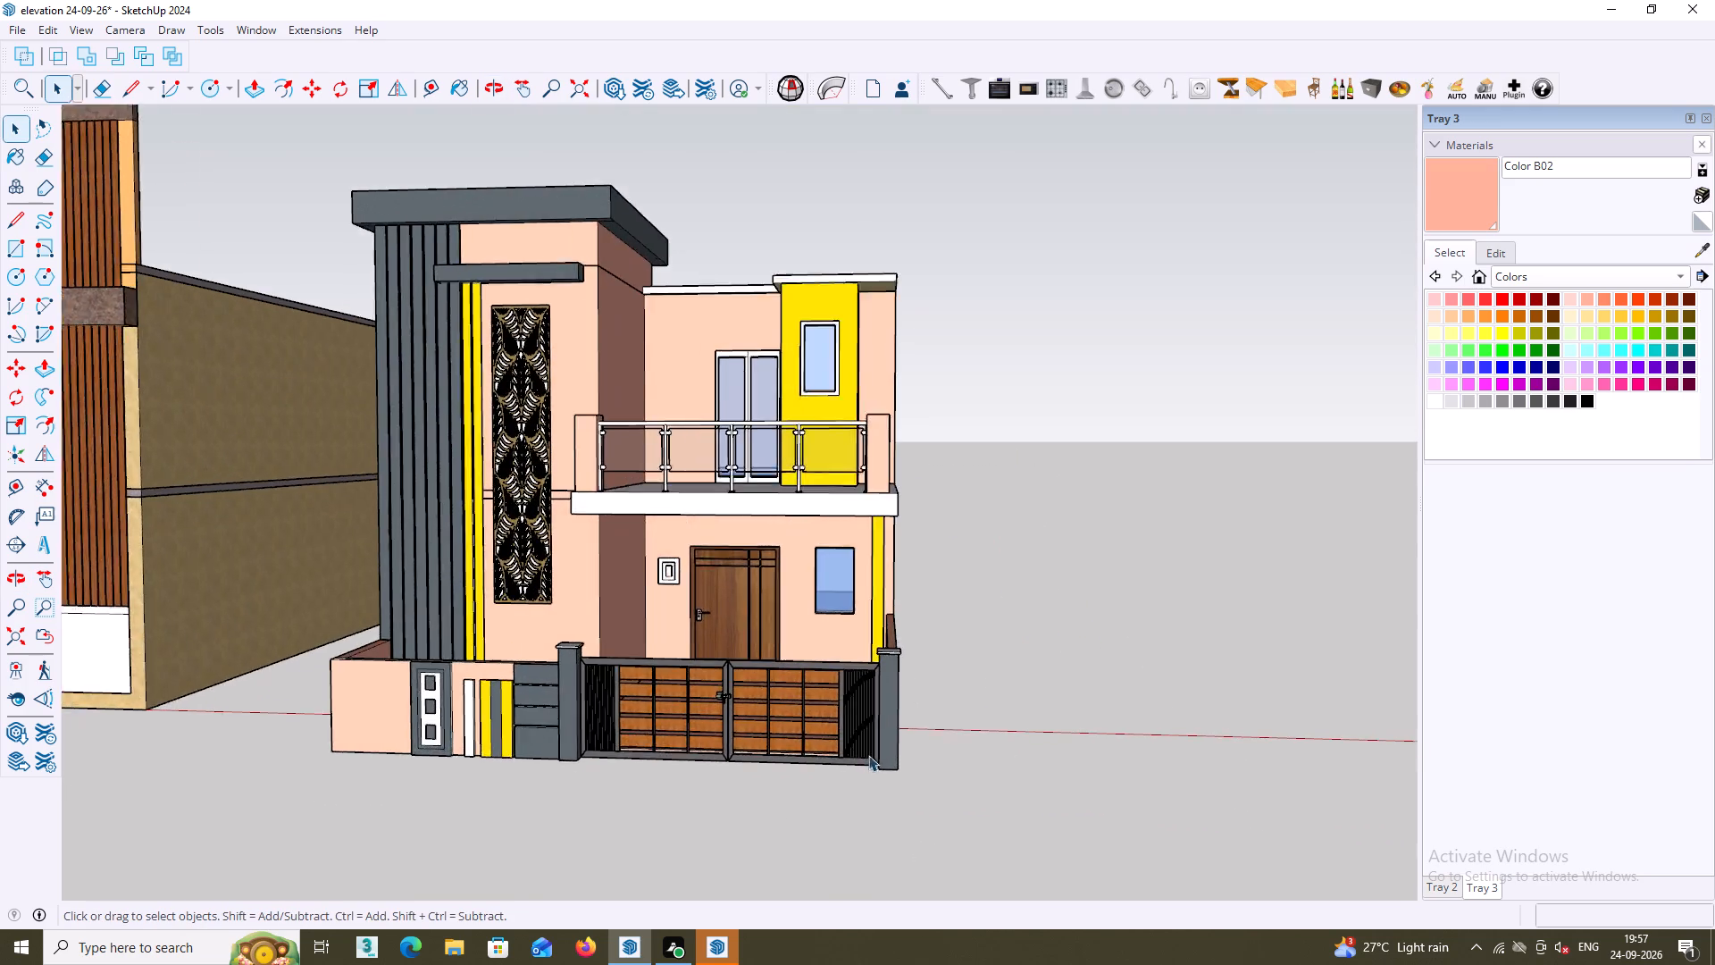
pyautogui.scroll(3, 868, 755)
pyautogui.keyDown('shift'); pyautogui.moveTo(877, 733); pyautogui.dragTo(857, 592, button='middle'); pyautogui.keyUp('shift')
pyautogui.click(871, 675)
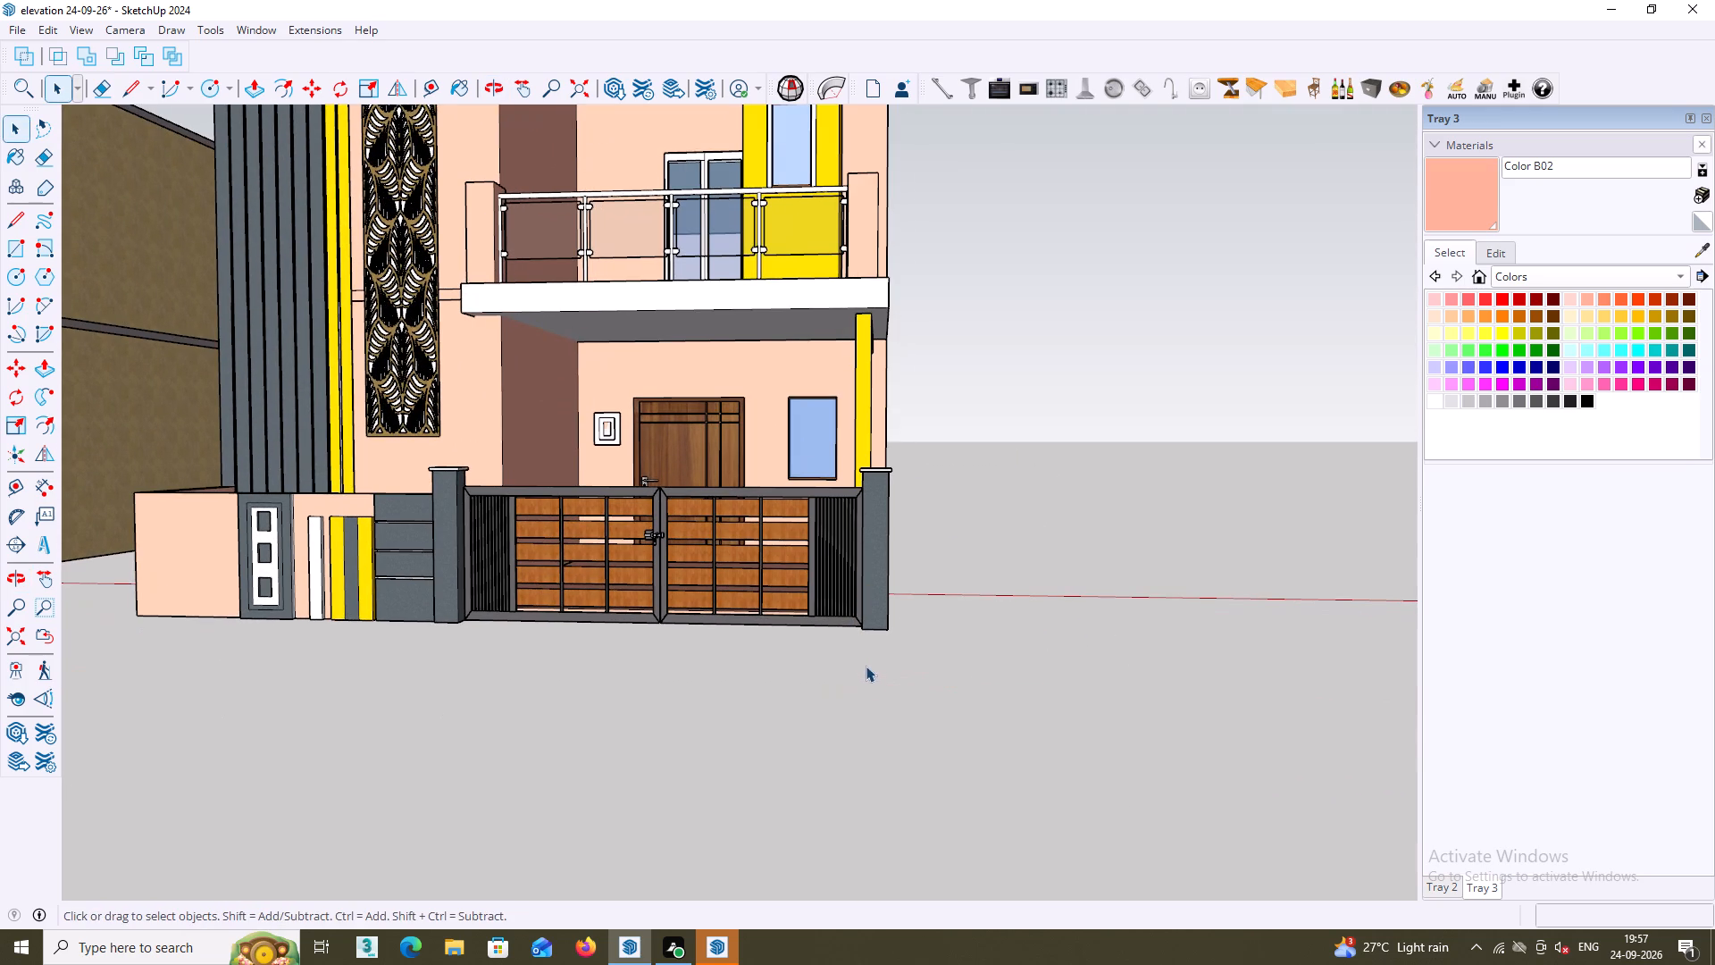
pyautogui.moveTo(866, 666); pyautogui.dragTo(985, 788, button='middle')
pyautogui.scroll(-6, 921, 705)
pyautogui.moveTo(912, 711); pyautogui.dragTo(907, 727, button='middle')
pyautogui.moveTo(794, 650); pyautogui.dragTo(732, 814, button='middle')
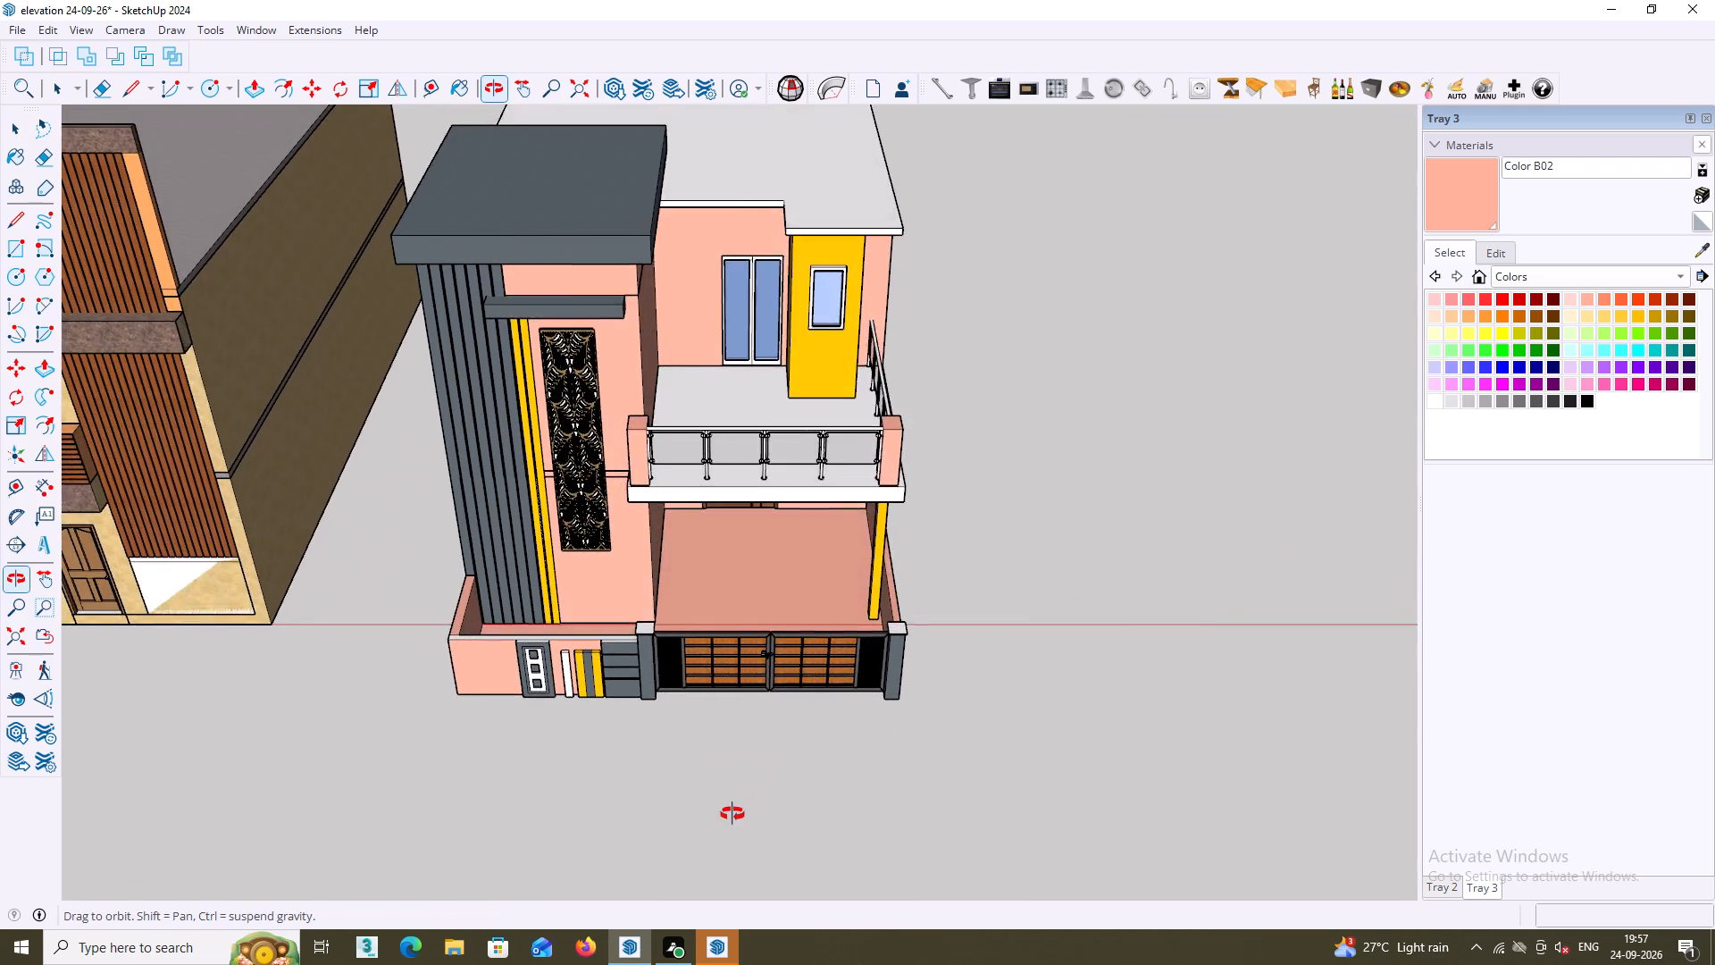
pyautogui.moveTo(732, 814); pyautogui.dragTo(689, 765, button='middle')
pyautogui.scroll(5, 745, 650)
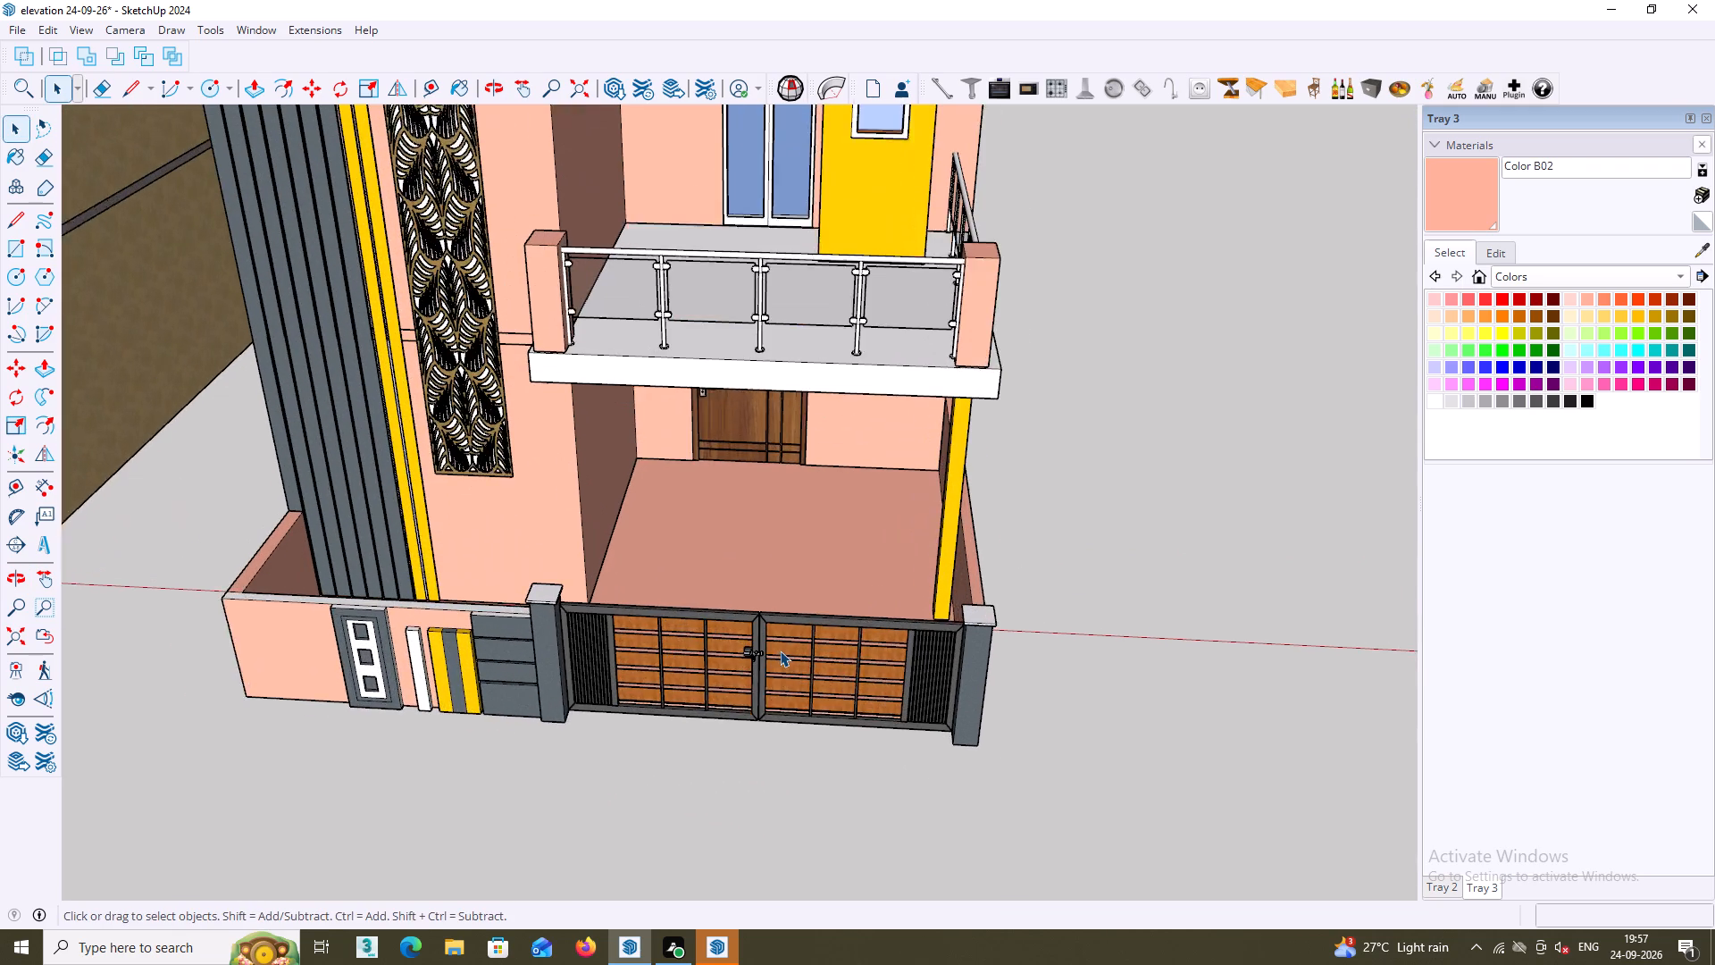
pyautogui.scroll(1, 780, 650)
pyautogui.moveTo(791, 634); pyautogui.dragTo(754, 537, button='middle')
pyautogui.scroll(2, 939, 533)
pyautogui.scroll(-4, 942, 508)
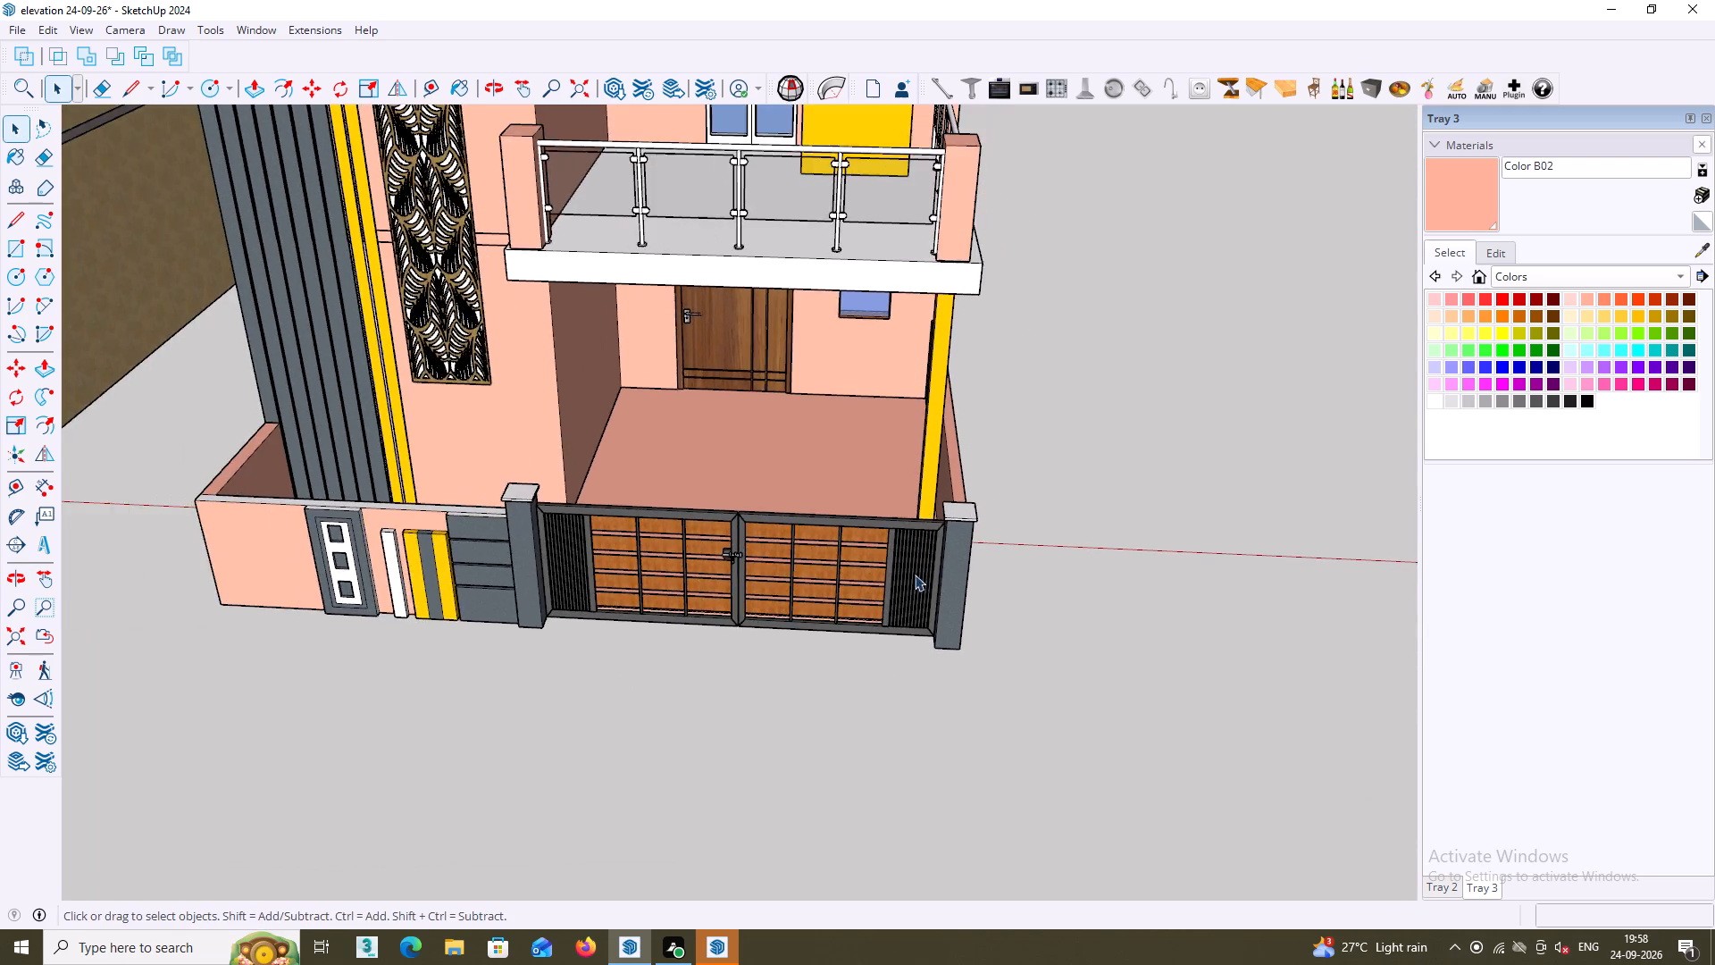
pyautogui.scroll(-8, 915, 575)
pyautogui.middleClick(882, 629)
pyautogui.moveTo(876, 647); pyautogui.dragTo(895, 549, button='middle')
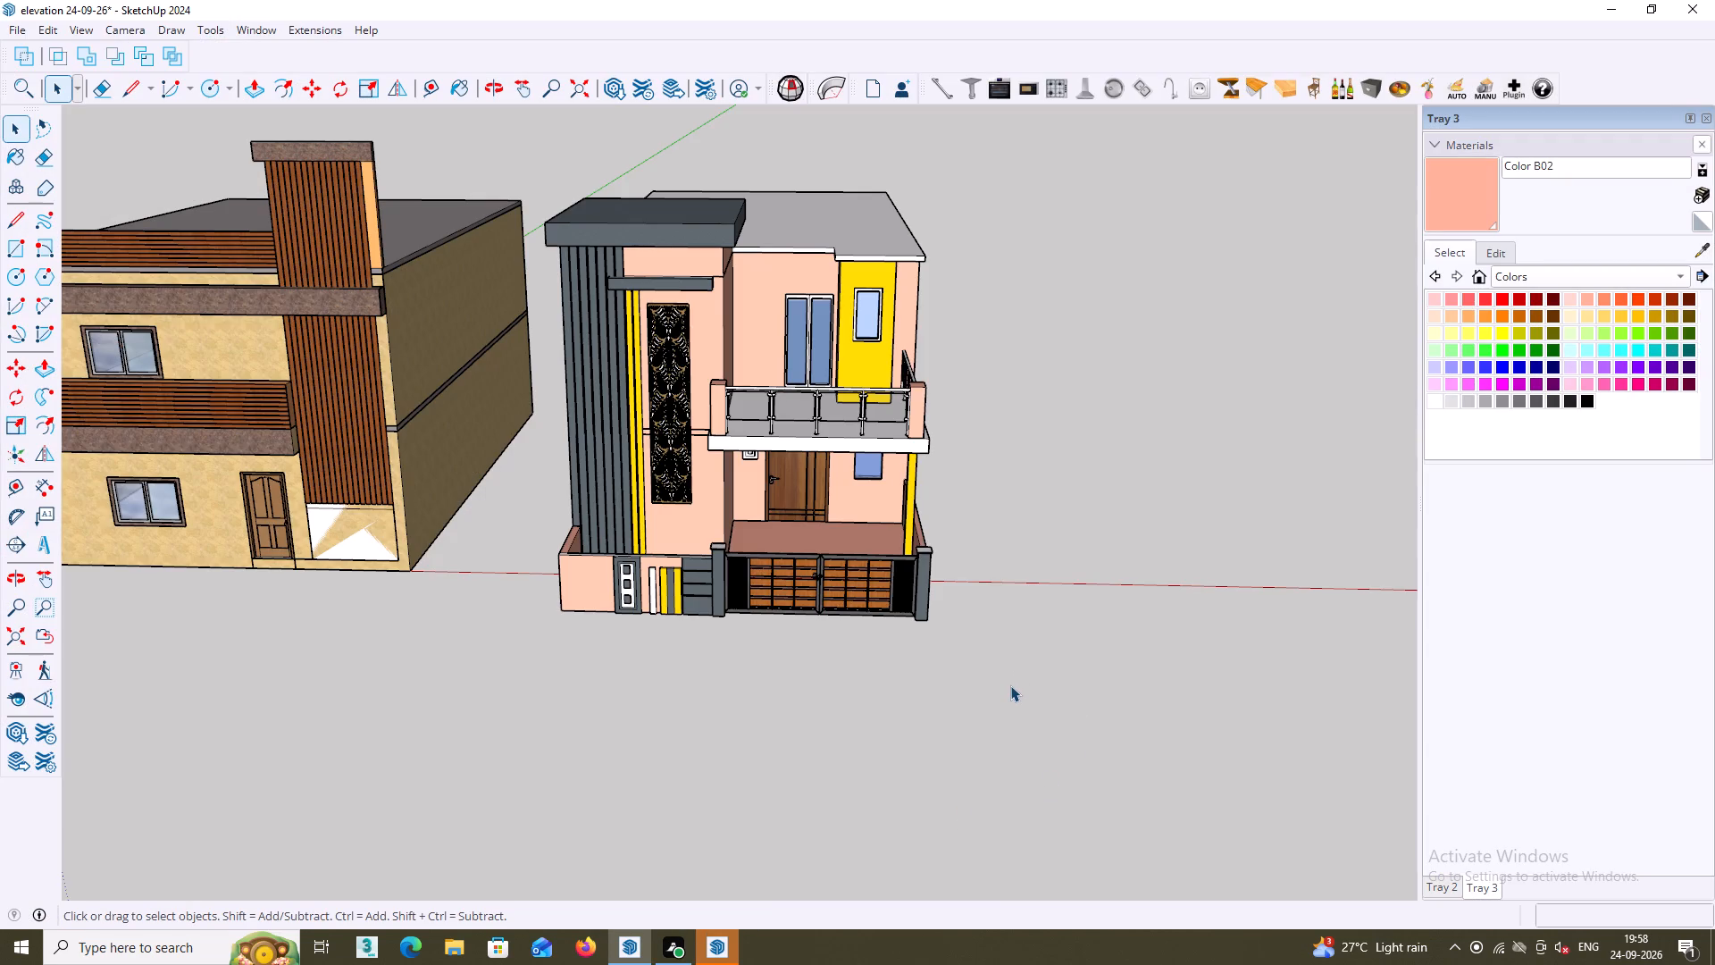
# Examine the whole pink, grey and yellow house elevation beside the neighbouring house from the front and at an angle.
pyautogui.scroll(-5, 1003, 659)
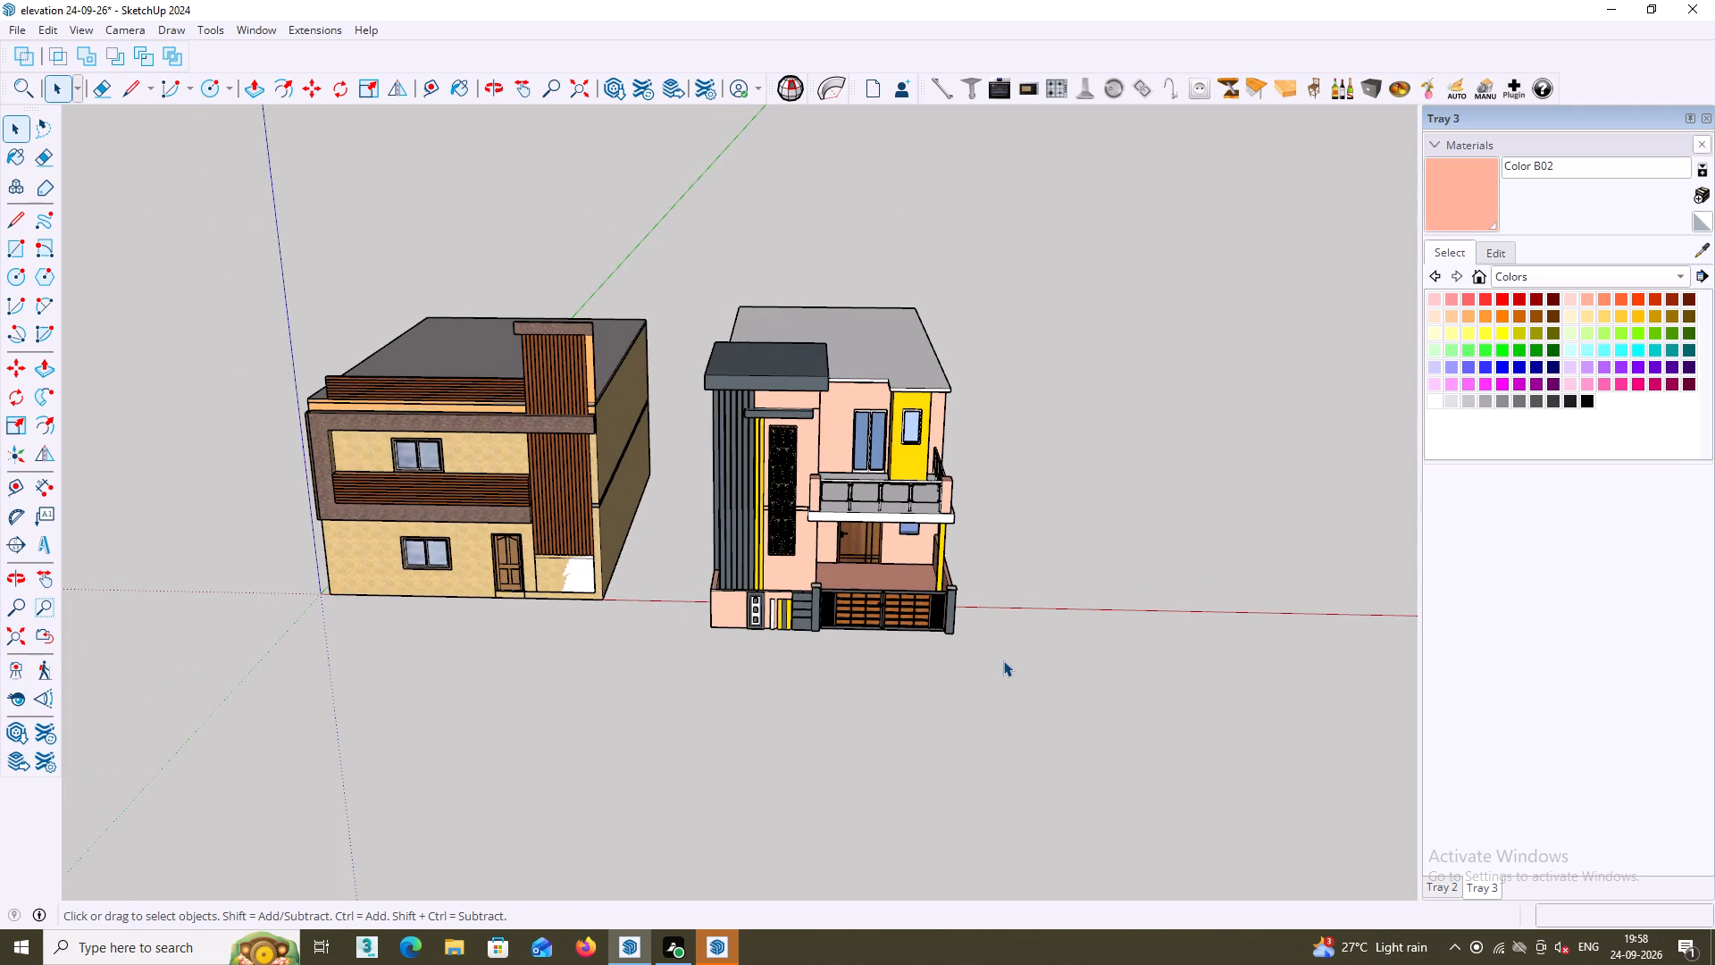
pyautogui.moveTo(1006, 656); pyautogui.dragTo(1037, 618, button='middle')
pyautogui.keyDown('shift'); pyautogui.moveTo(1037, 618); pyautogui.dragTo(778, 684, button='middle'); pyautogui.keyUp('shift')
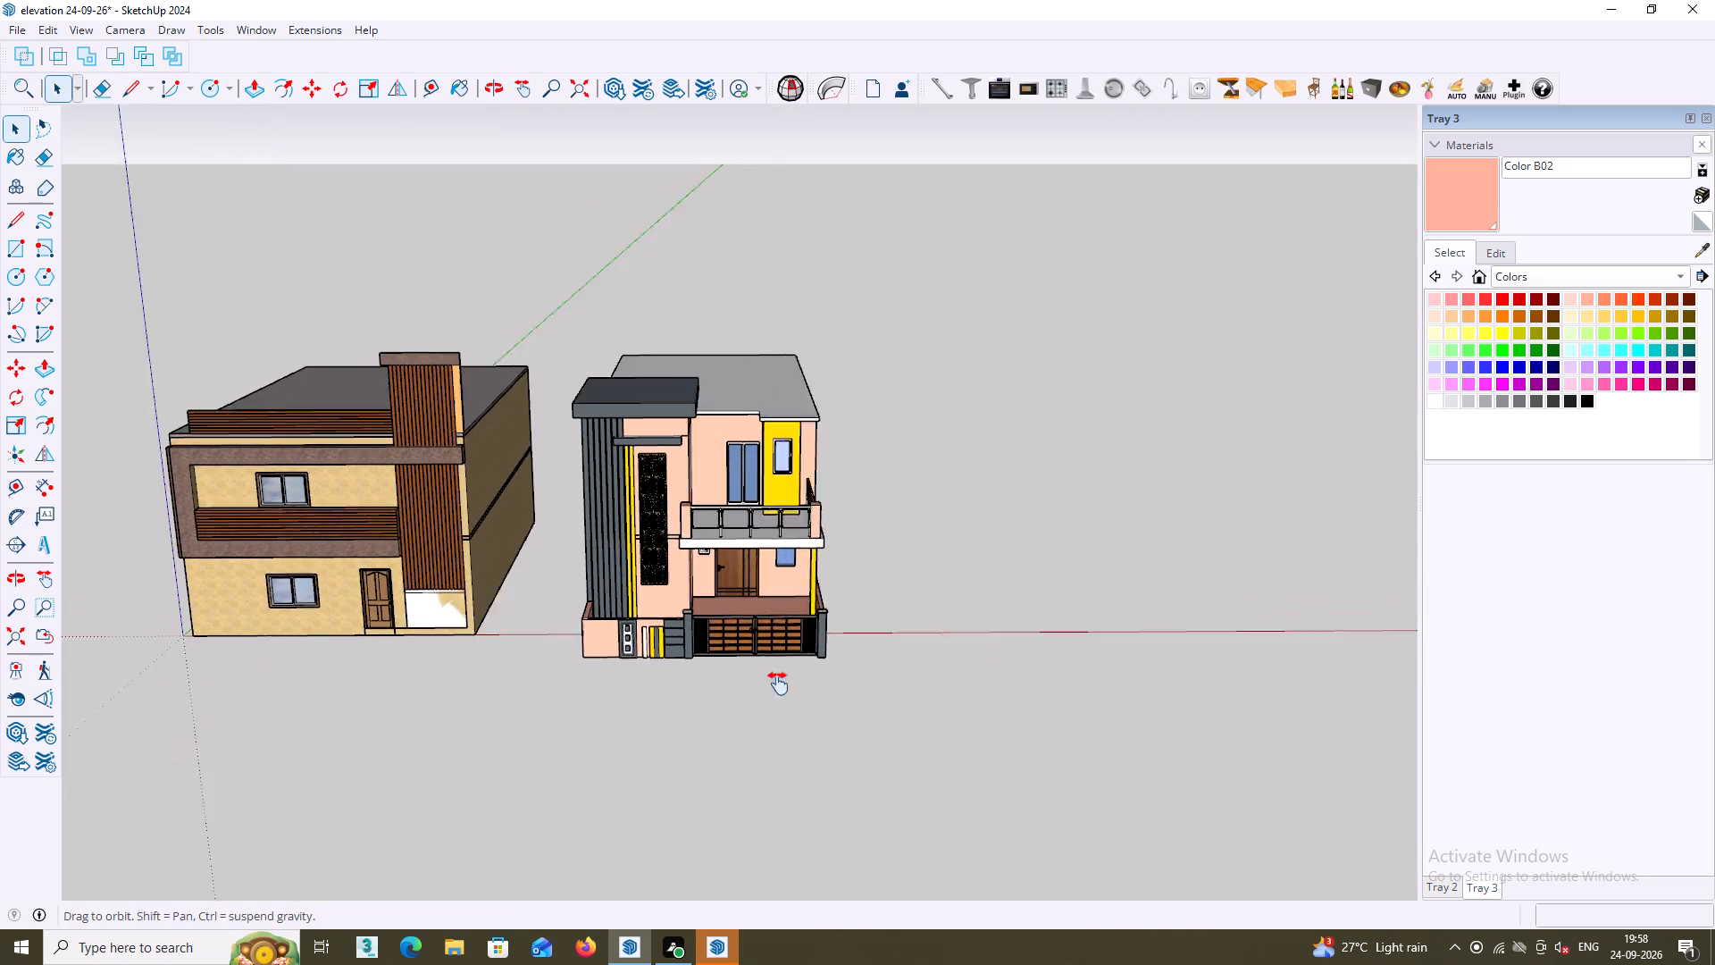
pyautogui.keyDown('shift'); pyautogui.moveTo(778, 684); pyautogui.dragTo(727, 698, button='middle'); pyautogui.keyUp('shift')
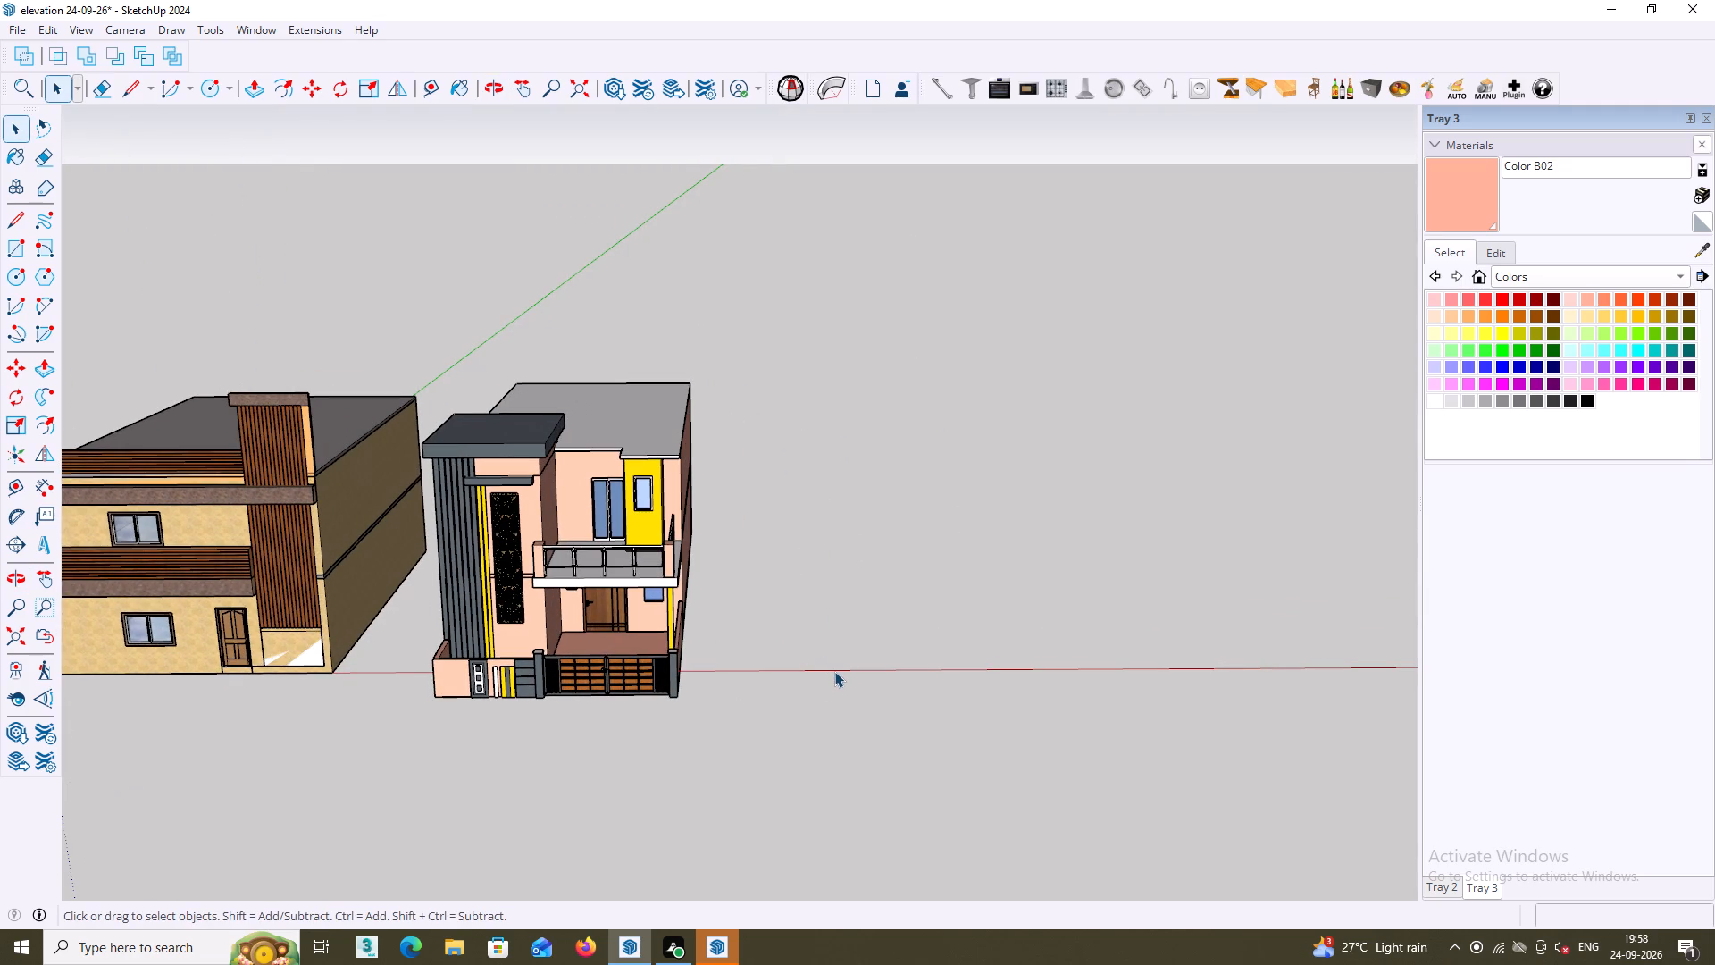
pyautogui.moveTo(936, 621); pyautogui.dragTo(853, 614, button='middle')
pyautogui.scroll(-1, 936, 621)
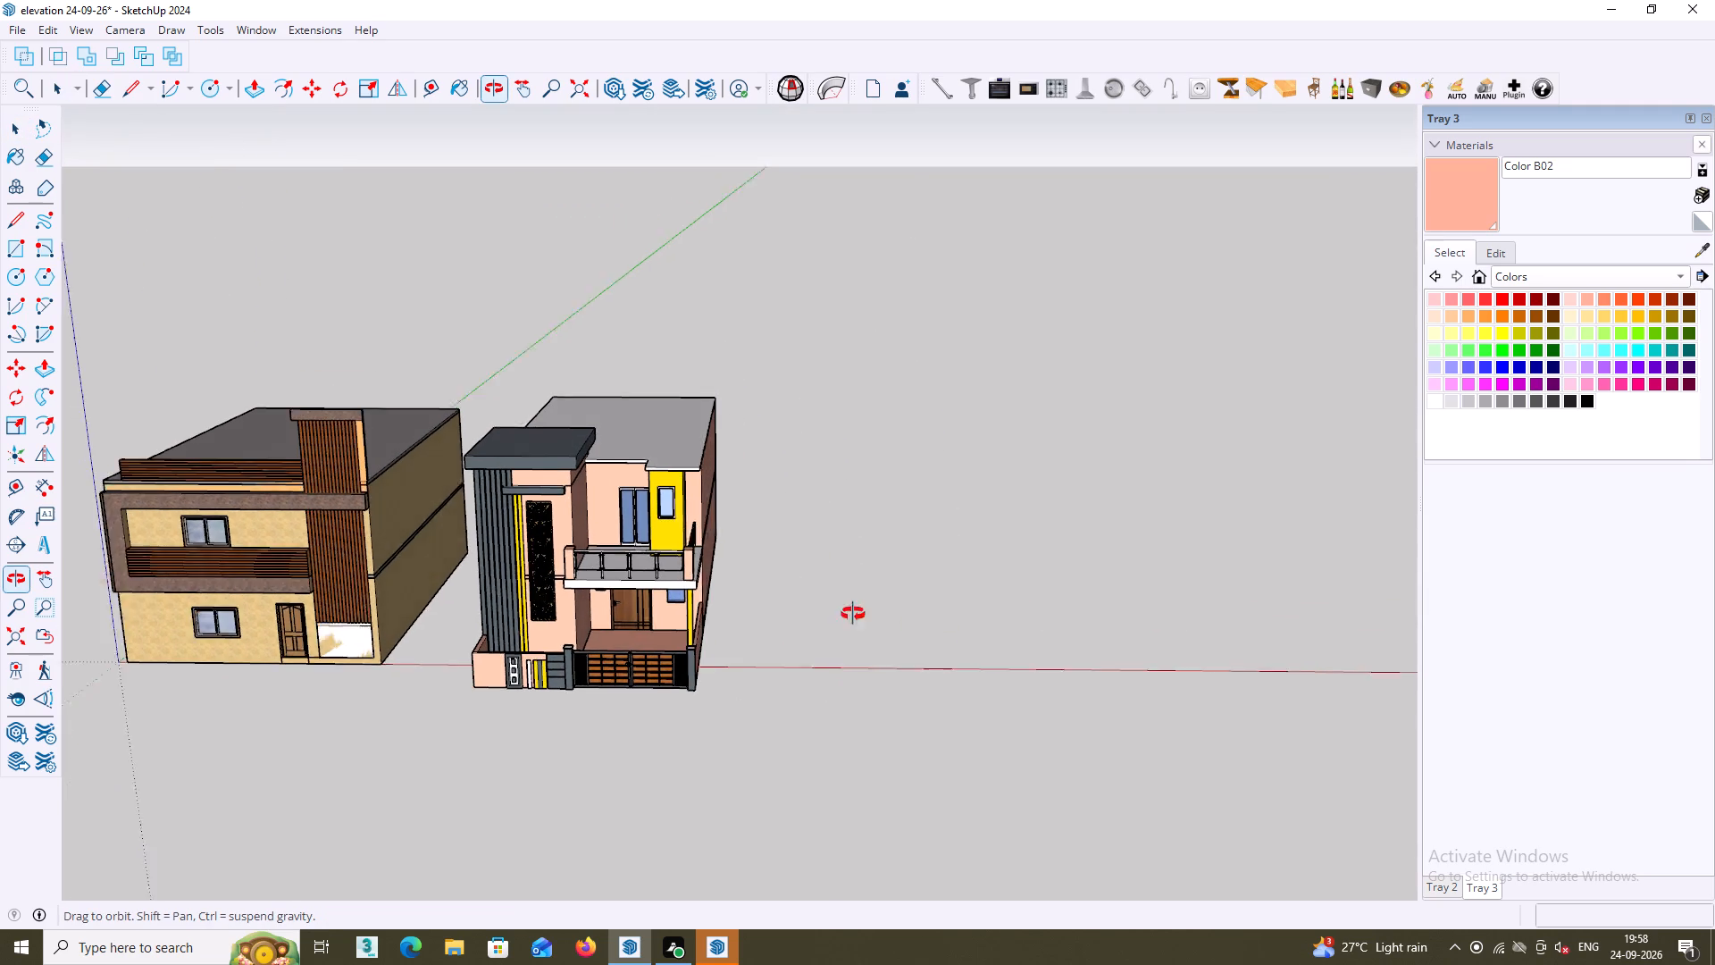
pyautogui.moveTo(853, 614); pyautogui.dragTo(838, 608, button='middle')
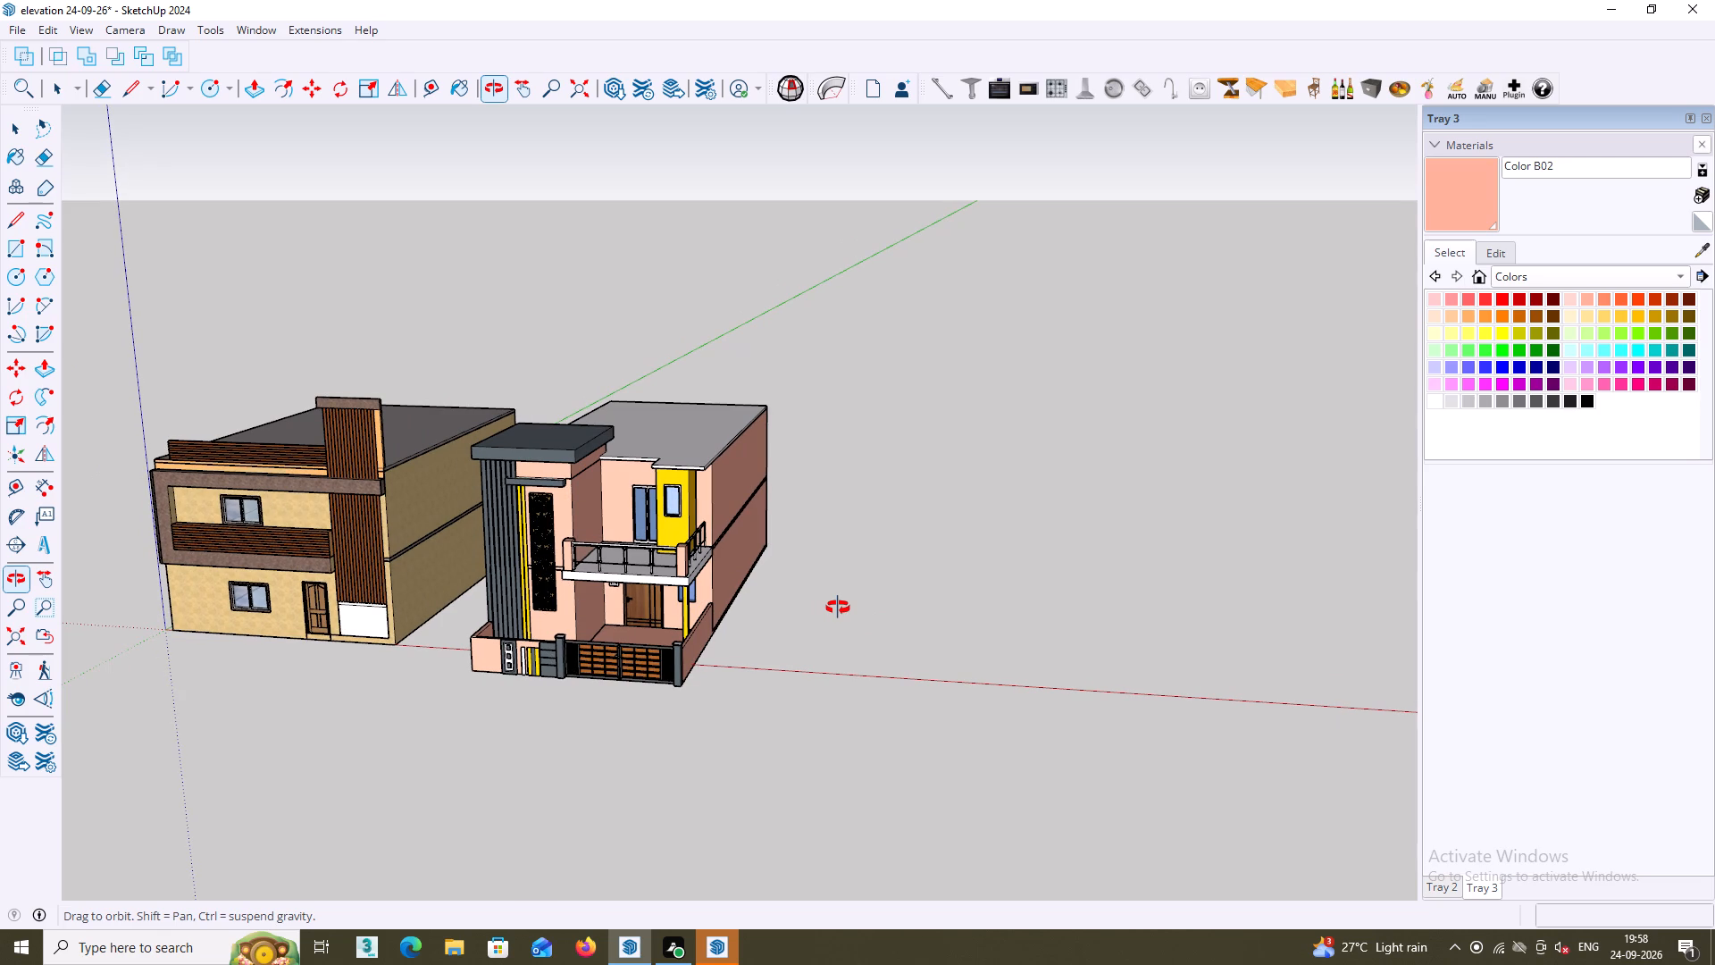
pyautogui.moveTo(838, 608); pyautogui.dragTo(844, 608, button='middle')
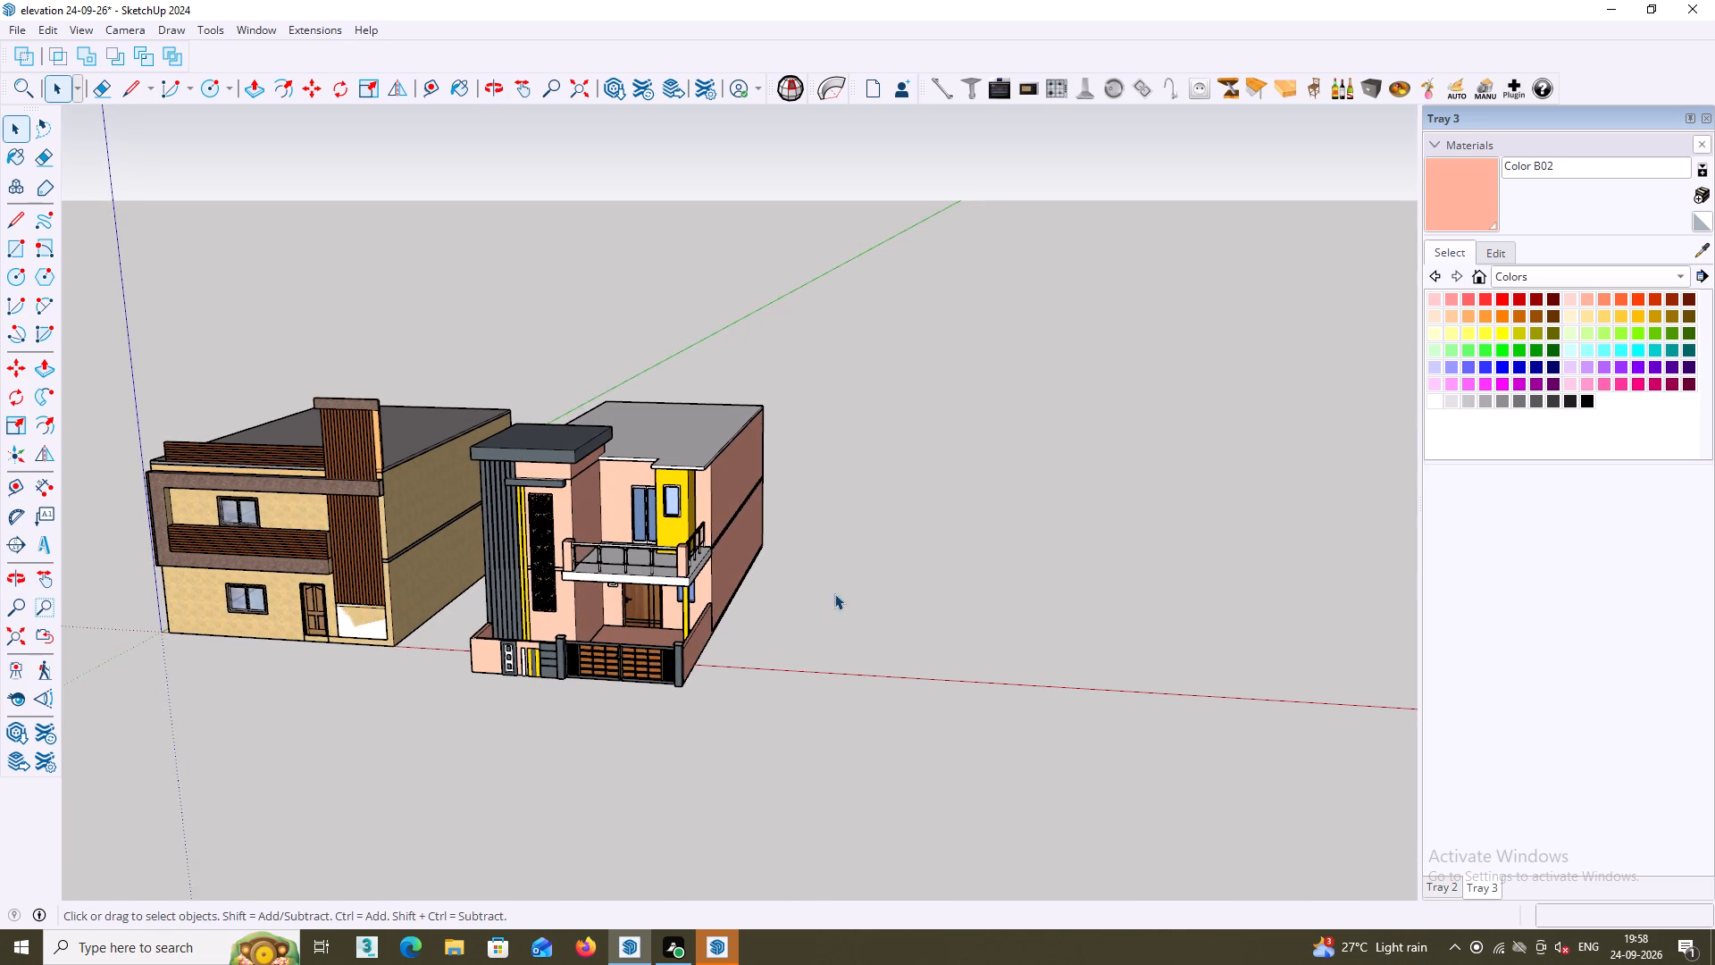
pyautogui.scroll(3, 829, 593)
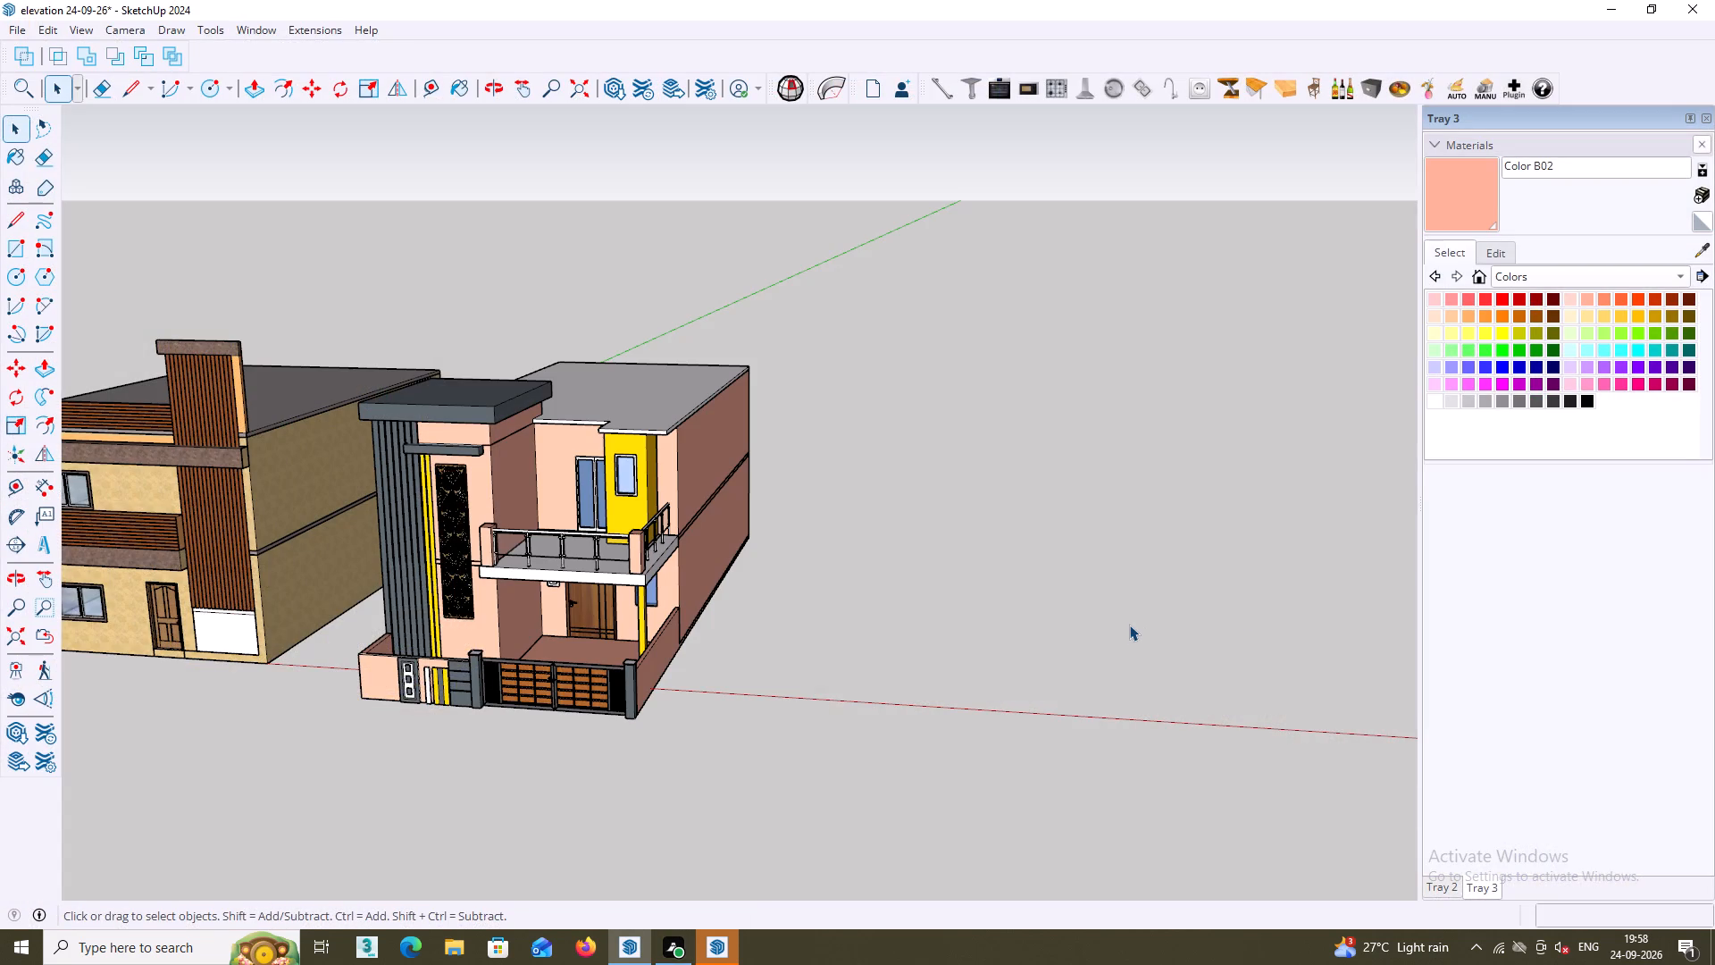
pyautogui.moveTo(1129, 628); pyautogui.dragTo(938, 626, button='middle')
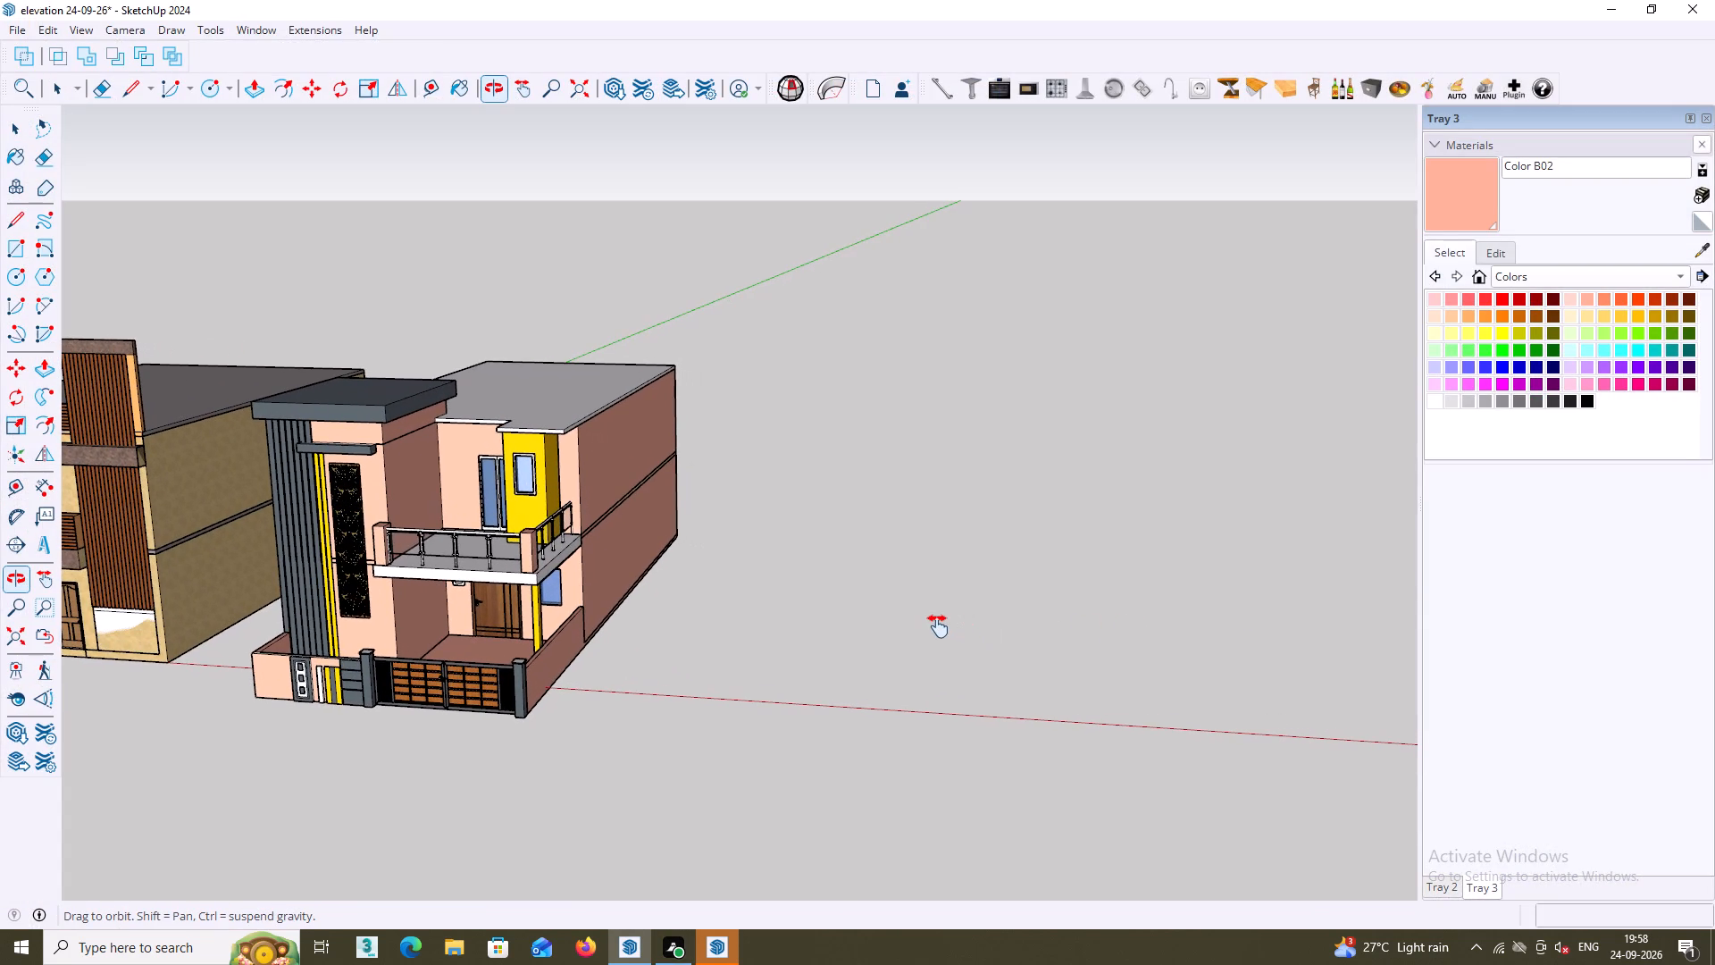
pyautogui.moveTo(938, 626); pyautogui.dragTo(938, 624, button='middle')
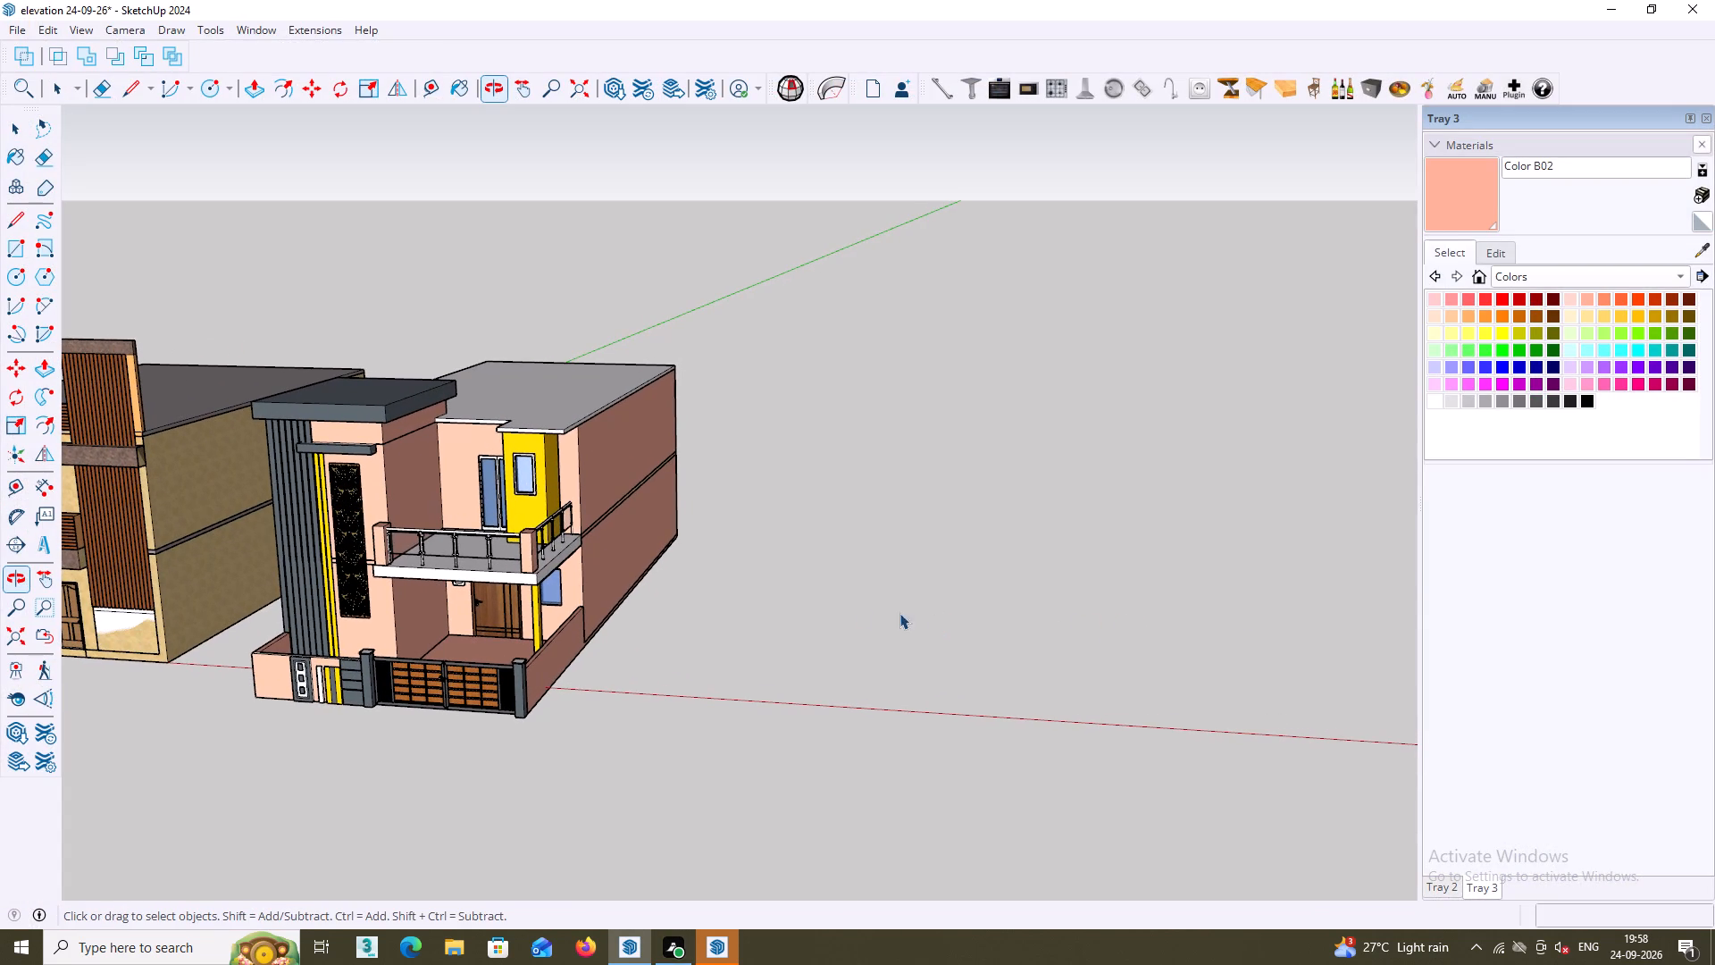
pyautogui.scroll(-5, 847, 600)
pyautogui.scroll(6, 566, 583)
pyautogui.middleClick(572, 566)
pyautogui.moveTo(572, 566); pyautogui.dragTo(622, 492, button='middle')
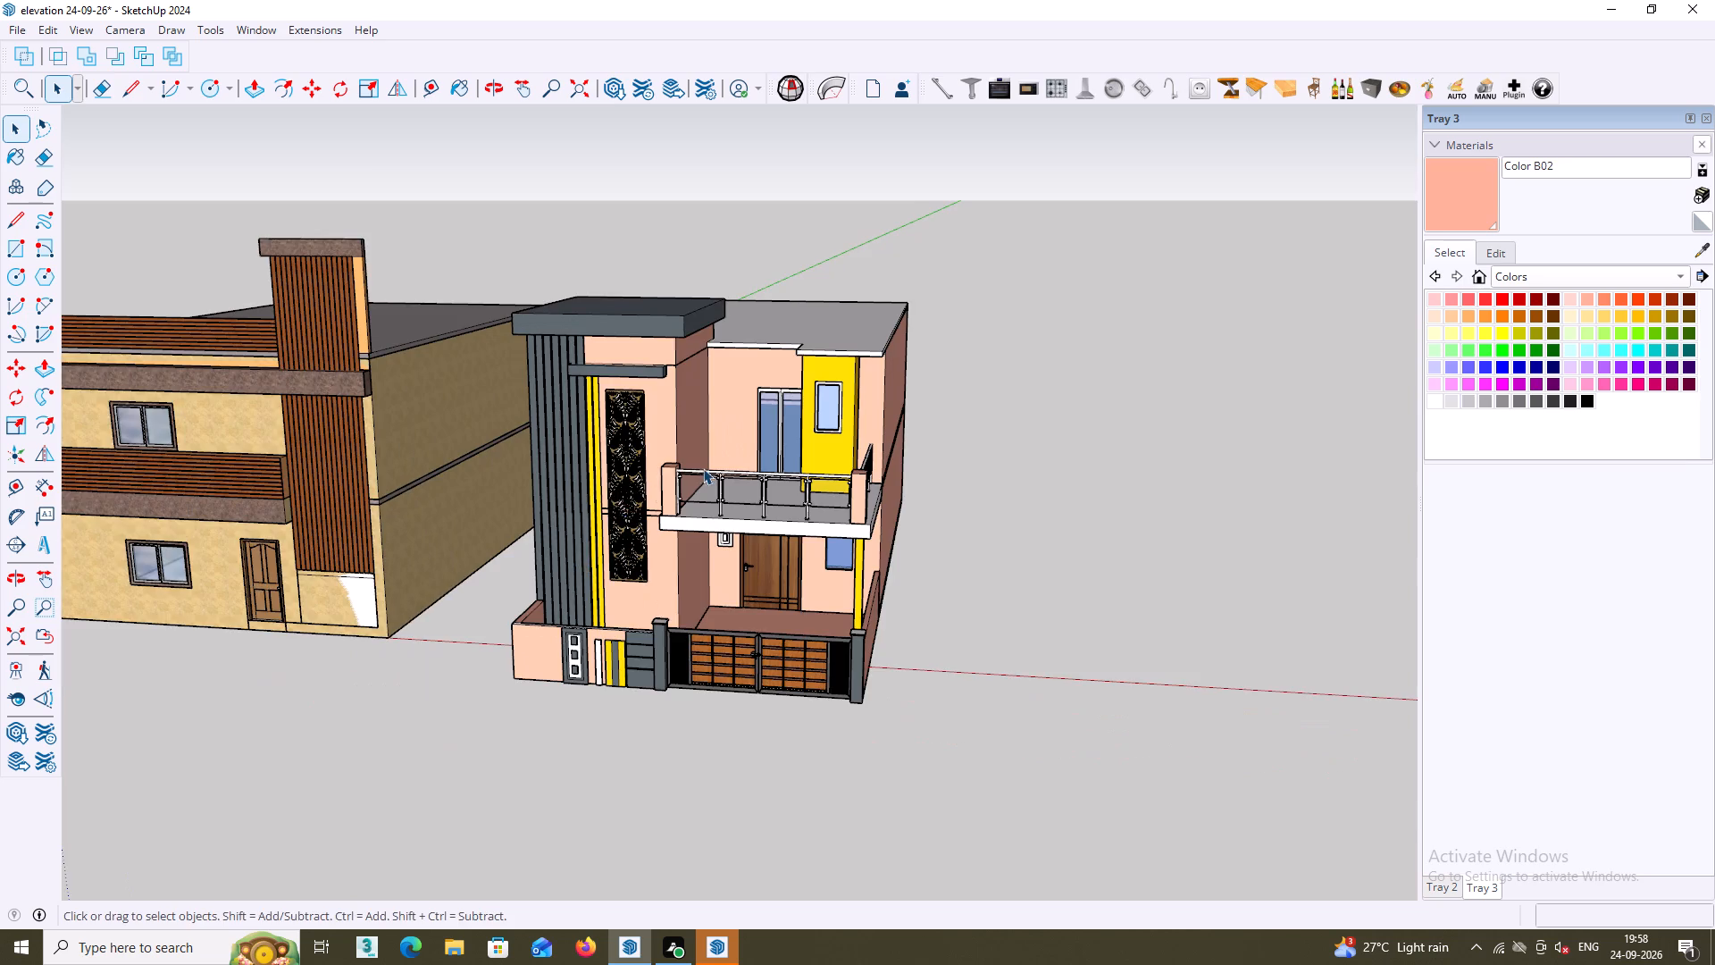
pyautogui.scroll(7, 705, 460)
pyautogui.middleClick(676, 506)
pyautogui.moveTo(671, 550); pyautogui.dragTo(764, 362, button='middle')
pyautogui.scroll(-7, 802, 581)
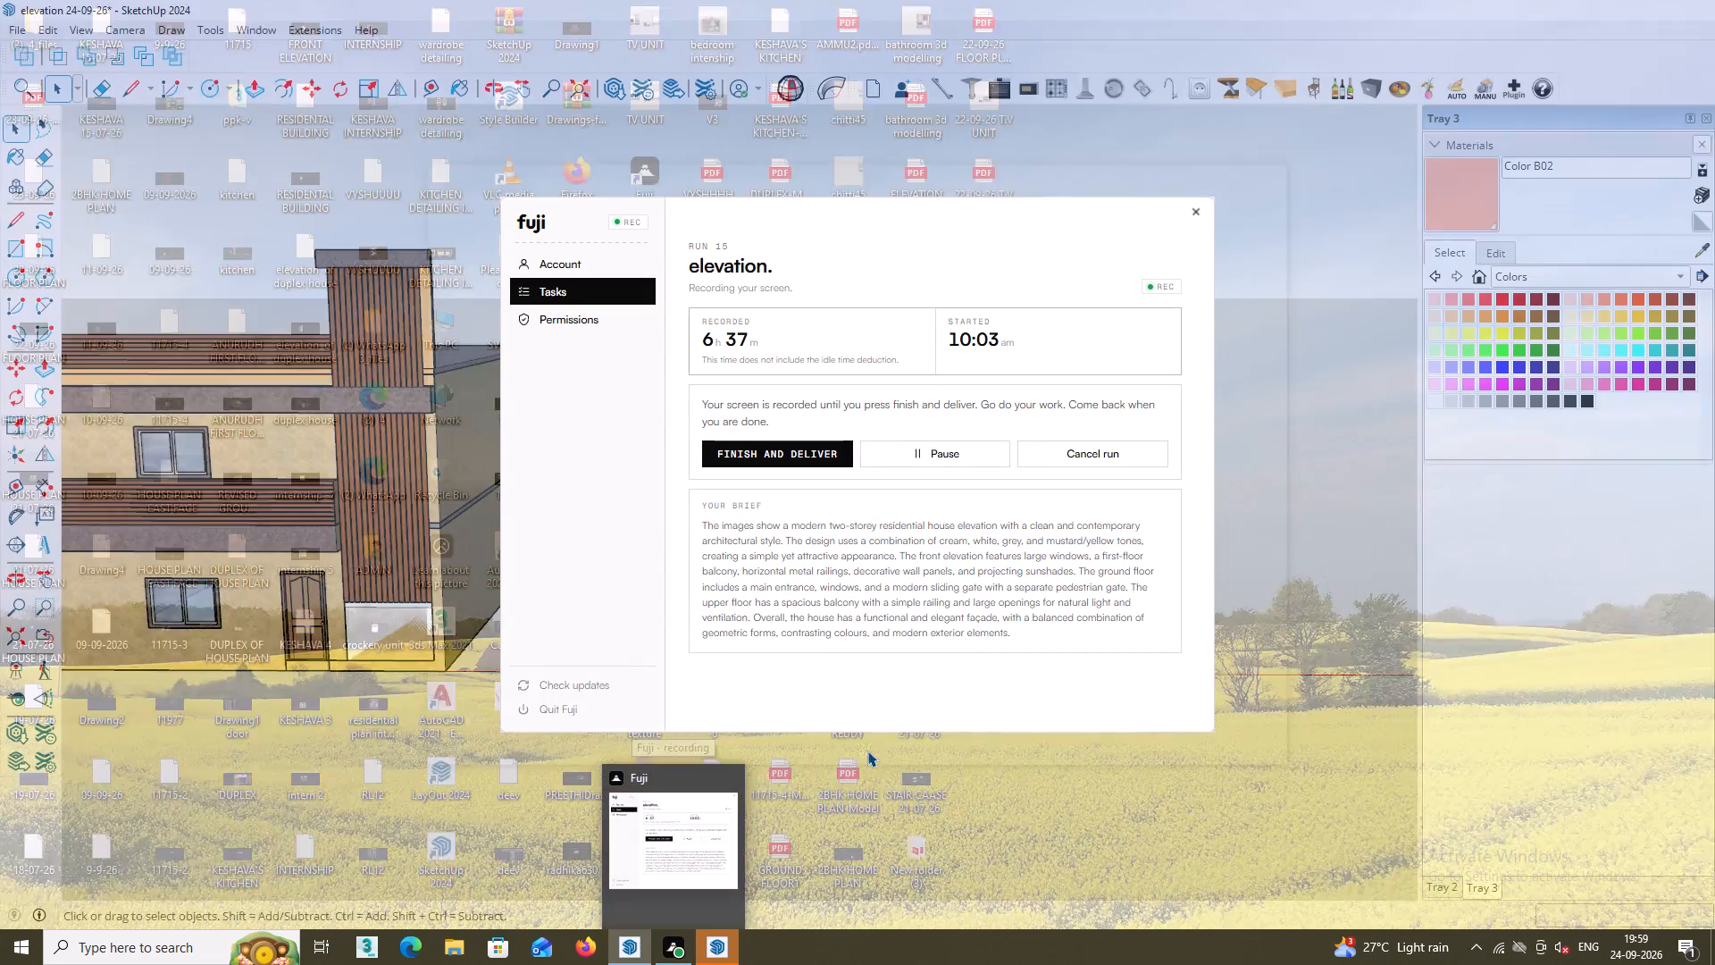
pyautogui.keyDown('shift'); pyautogui.moveTo(1004, 684); pyautogui.dragTo(723, 652, button='middle'); pyautogui.keyUp('shift')
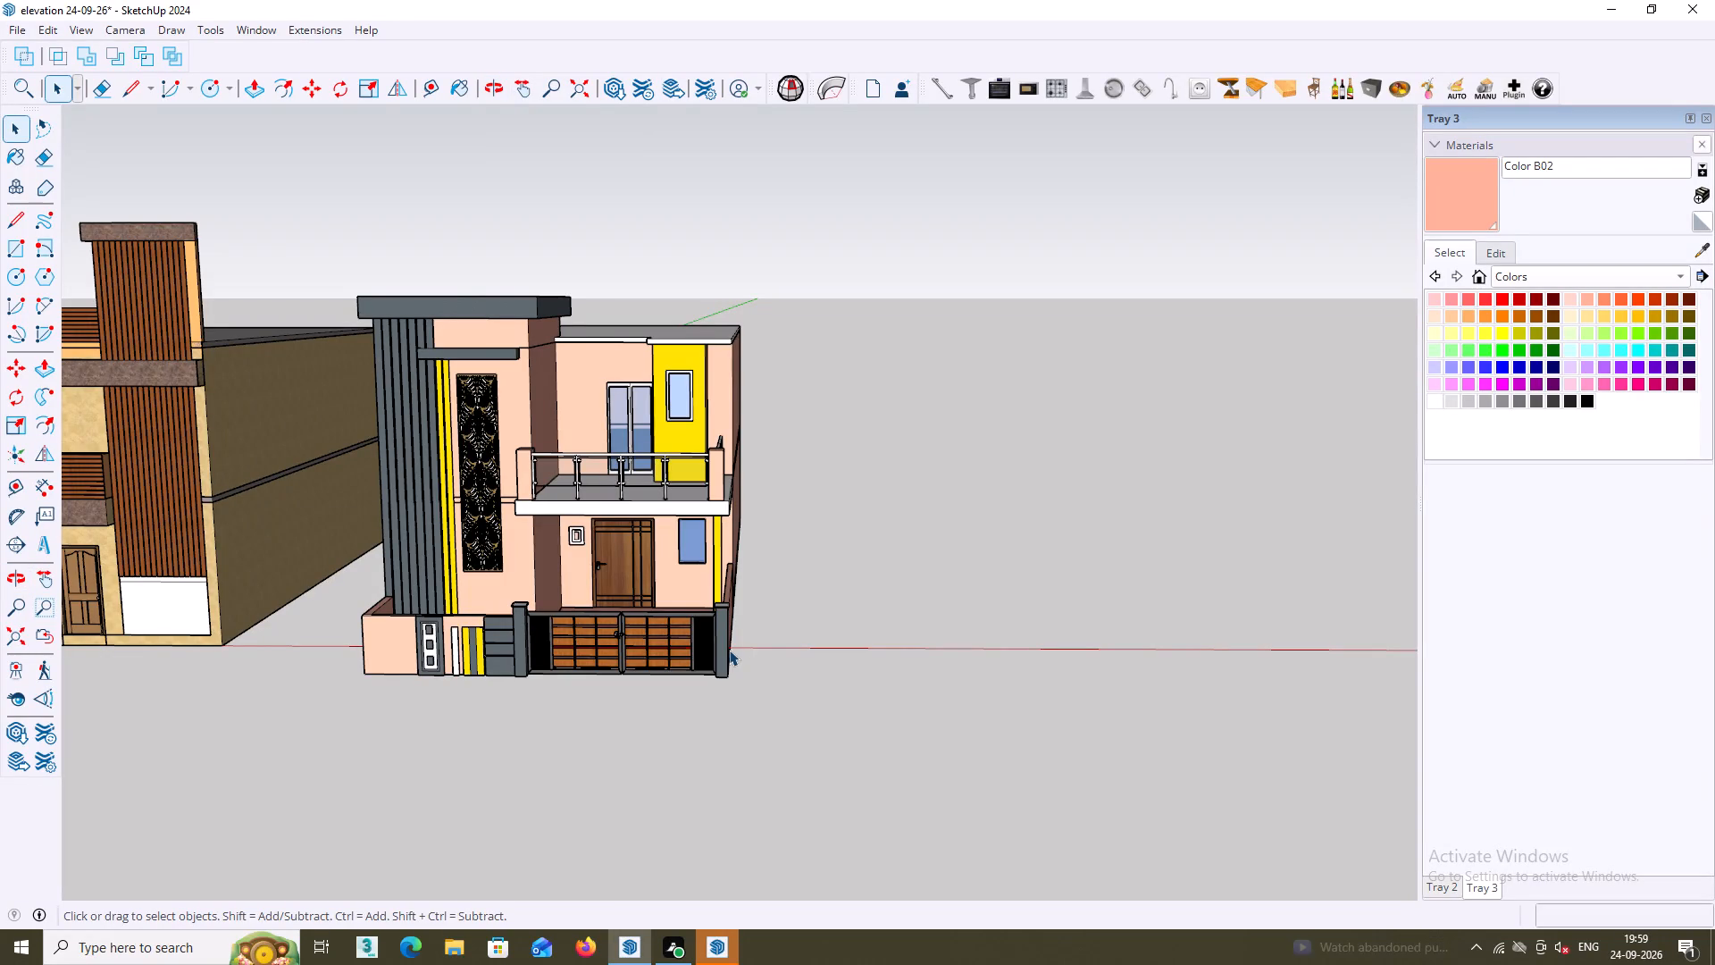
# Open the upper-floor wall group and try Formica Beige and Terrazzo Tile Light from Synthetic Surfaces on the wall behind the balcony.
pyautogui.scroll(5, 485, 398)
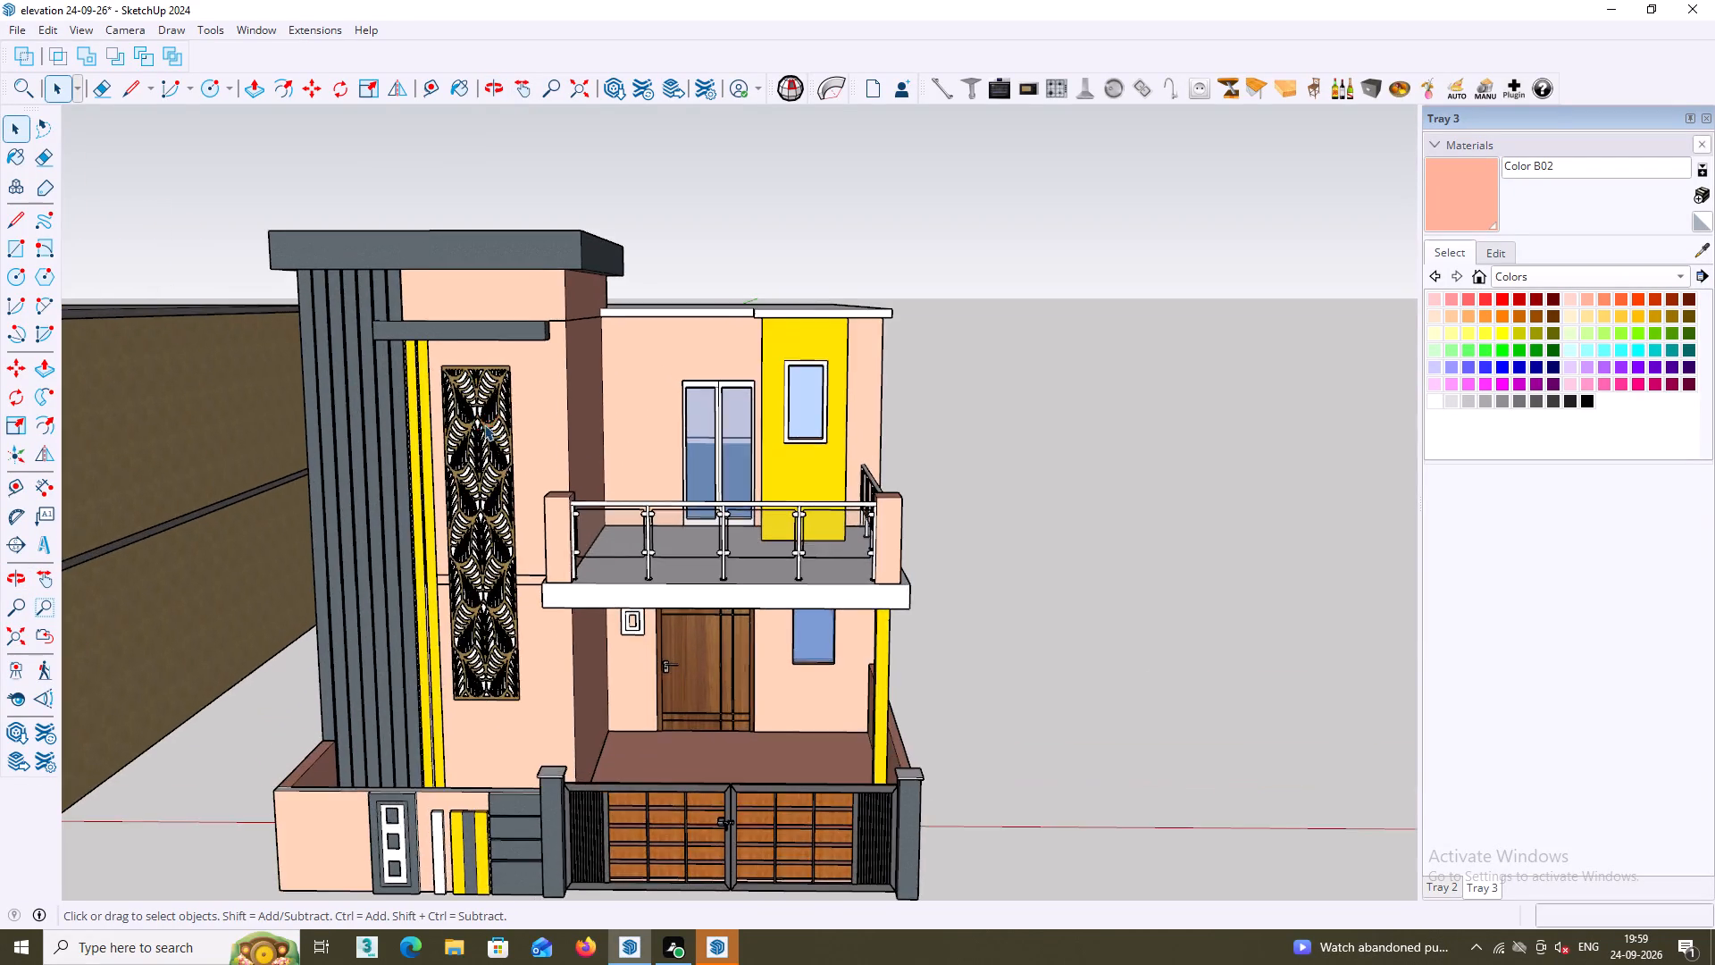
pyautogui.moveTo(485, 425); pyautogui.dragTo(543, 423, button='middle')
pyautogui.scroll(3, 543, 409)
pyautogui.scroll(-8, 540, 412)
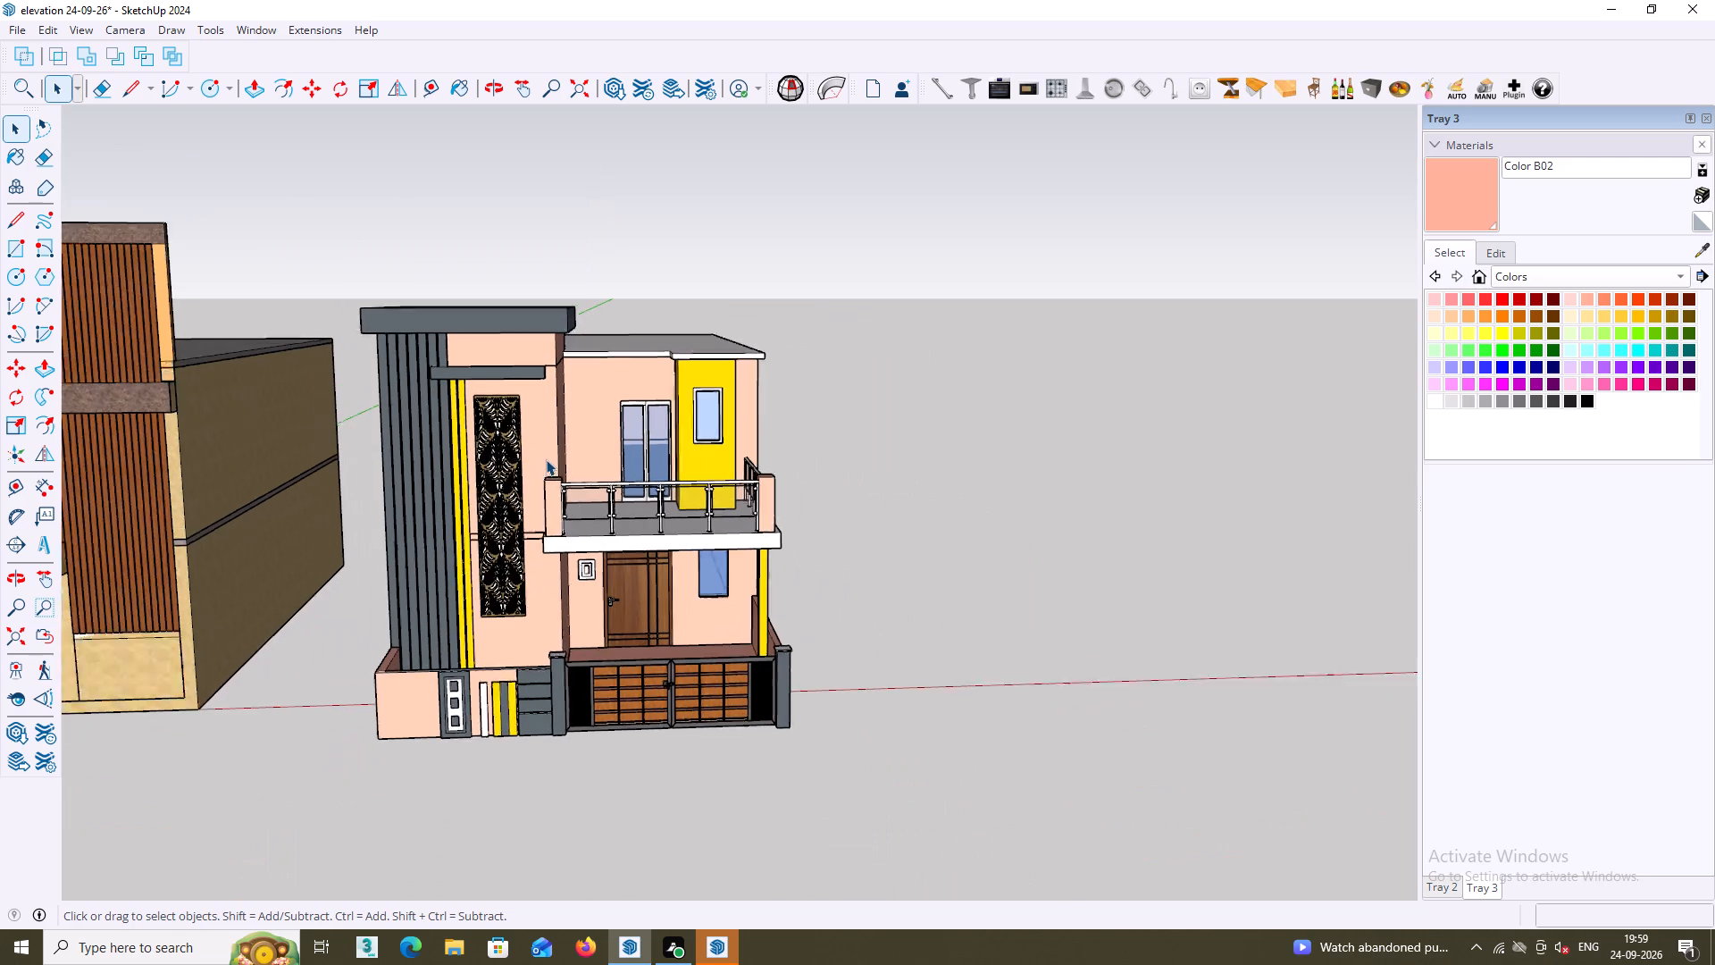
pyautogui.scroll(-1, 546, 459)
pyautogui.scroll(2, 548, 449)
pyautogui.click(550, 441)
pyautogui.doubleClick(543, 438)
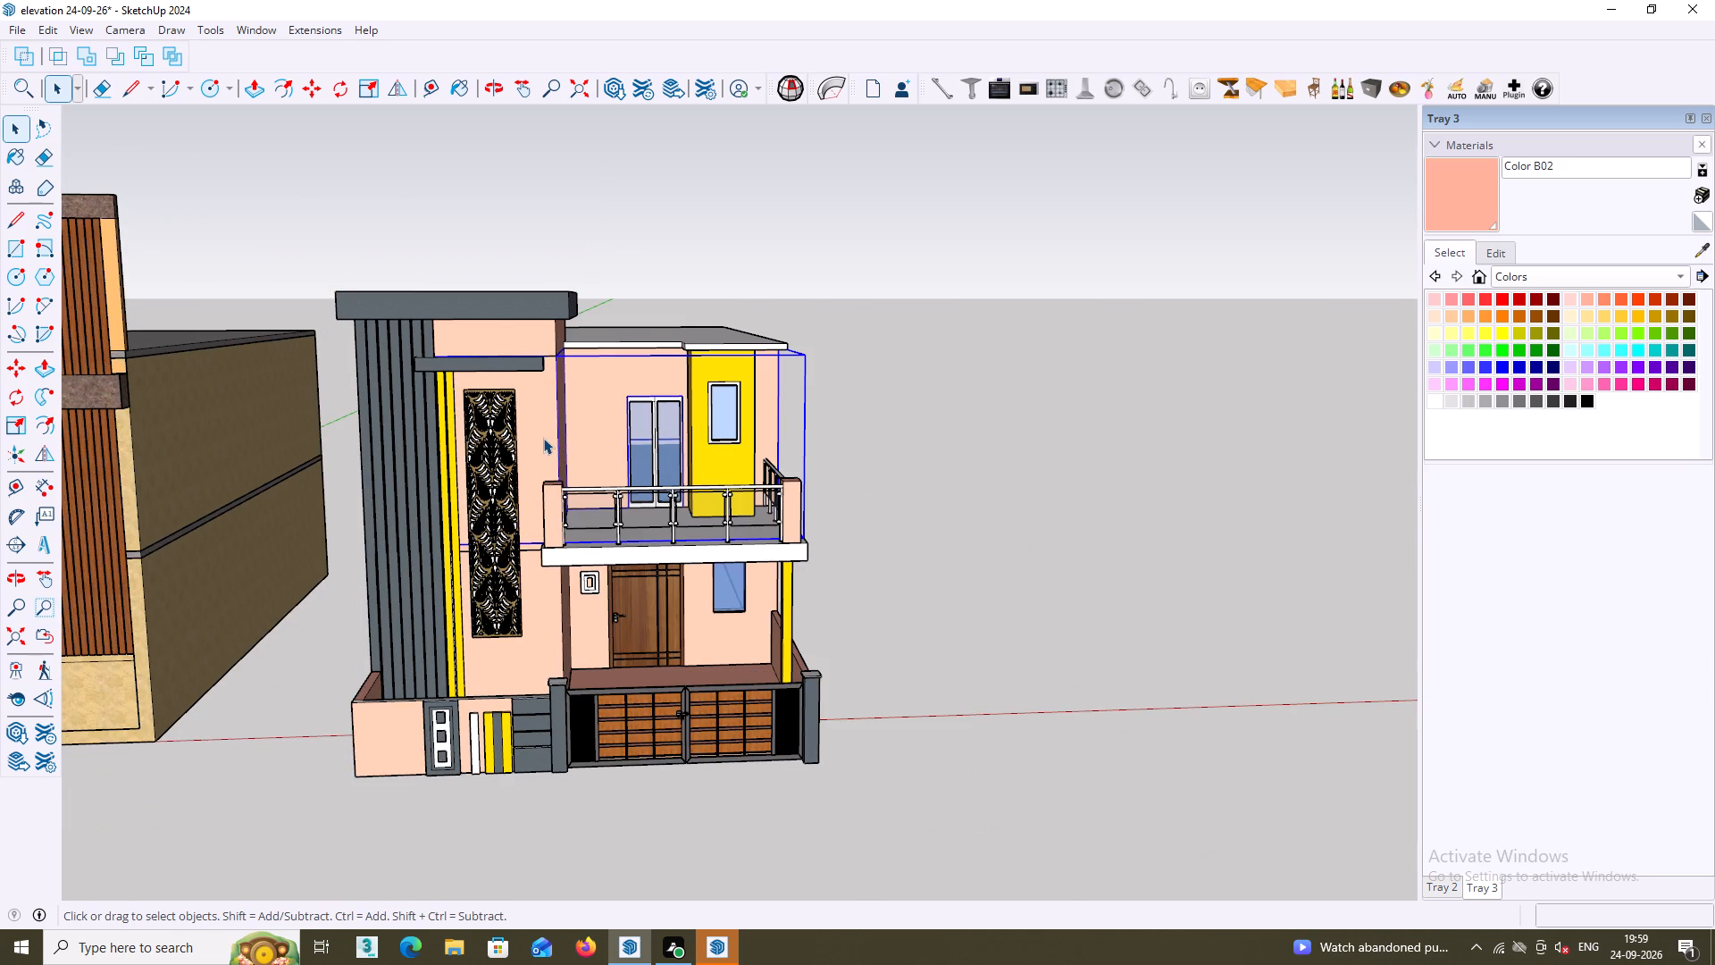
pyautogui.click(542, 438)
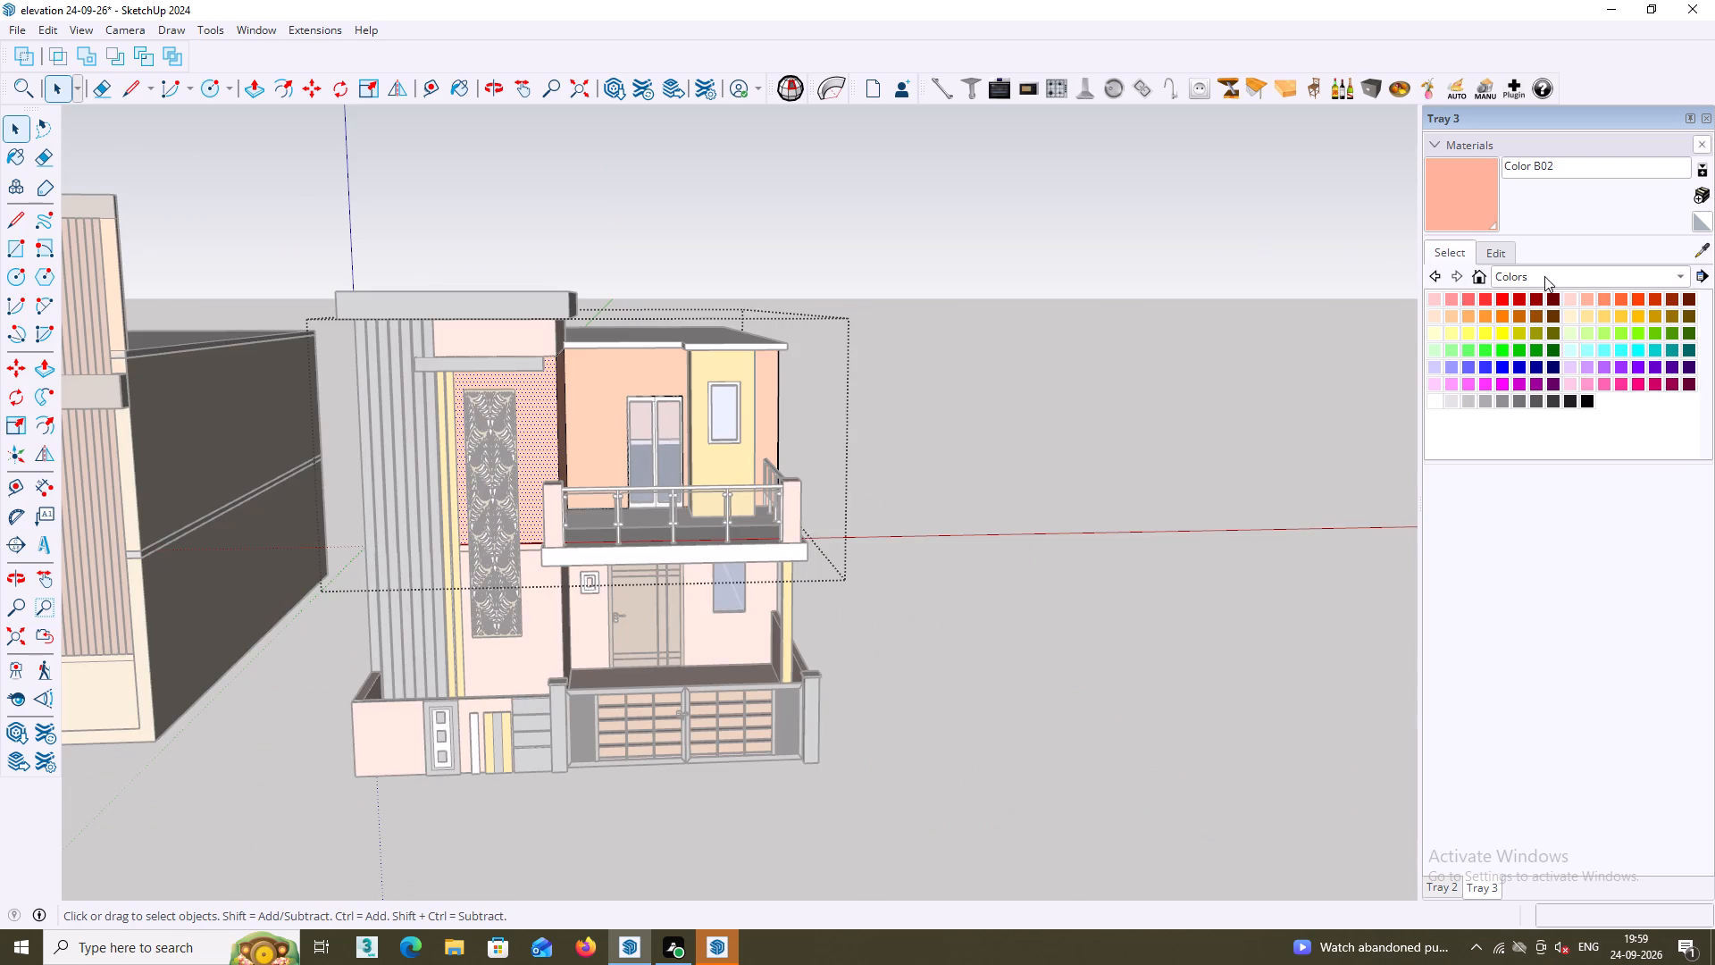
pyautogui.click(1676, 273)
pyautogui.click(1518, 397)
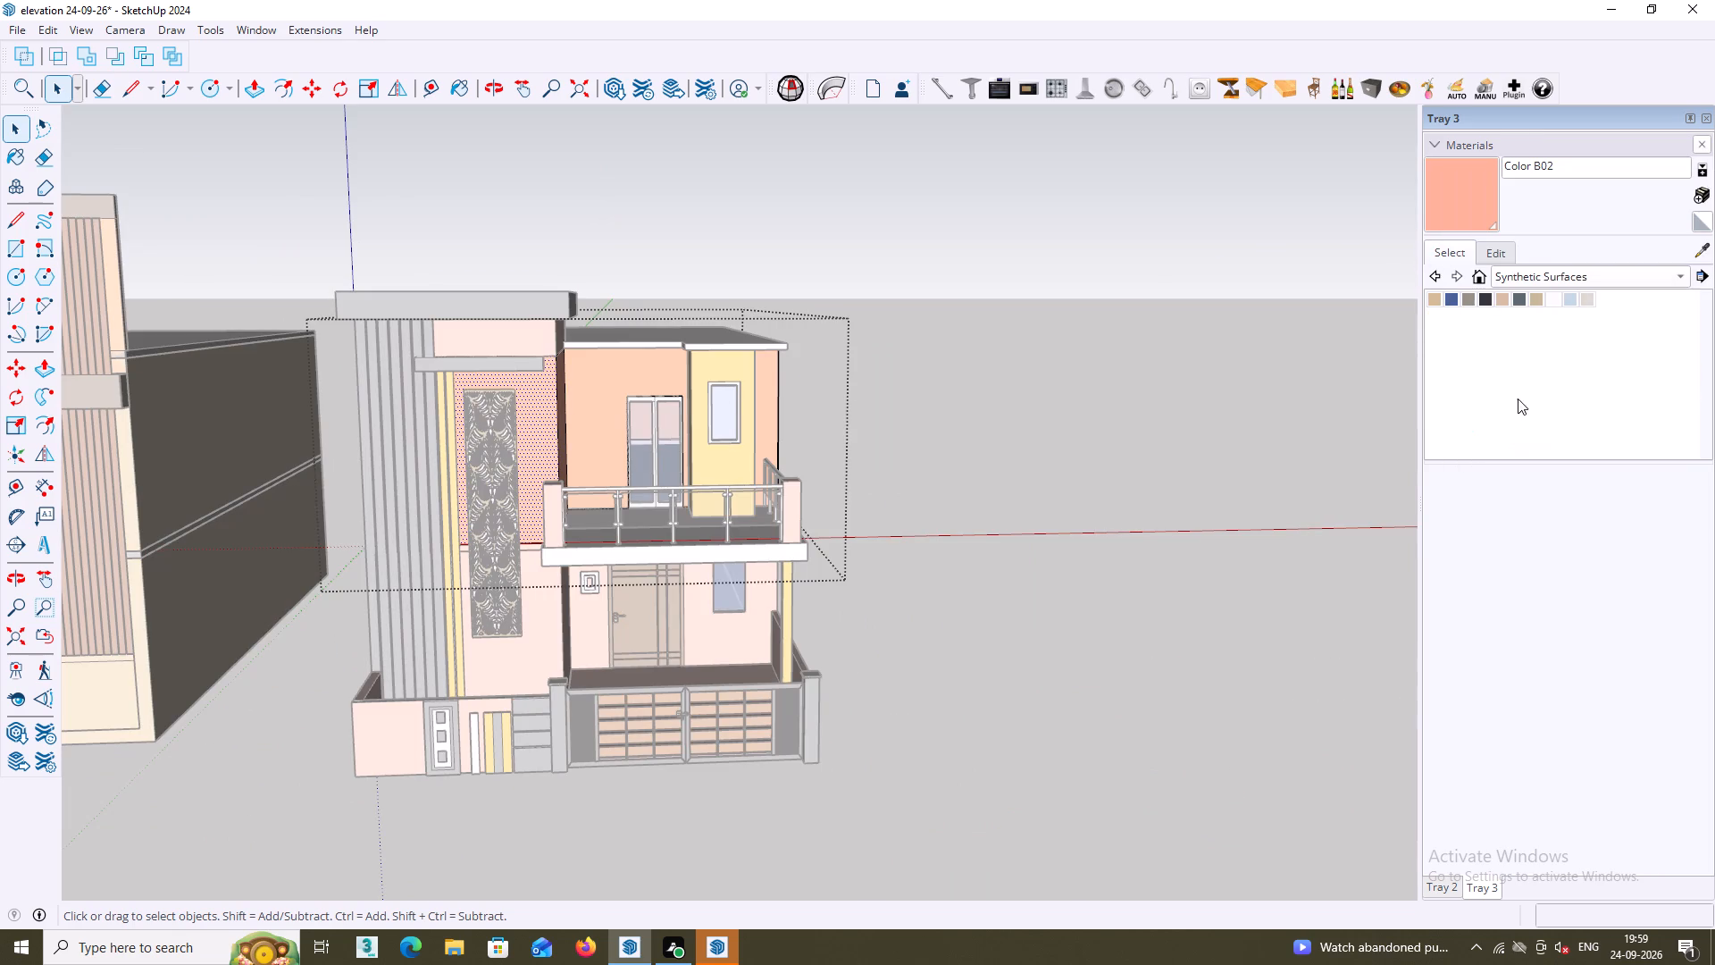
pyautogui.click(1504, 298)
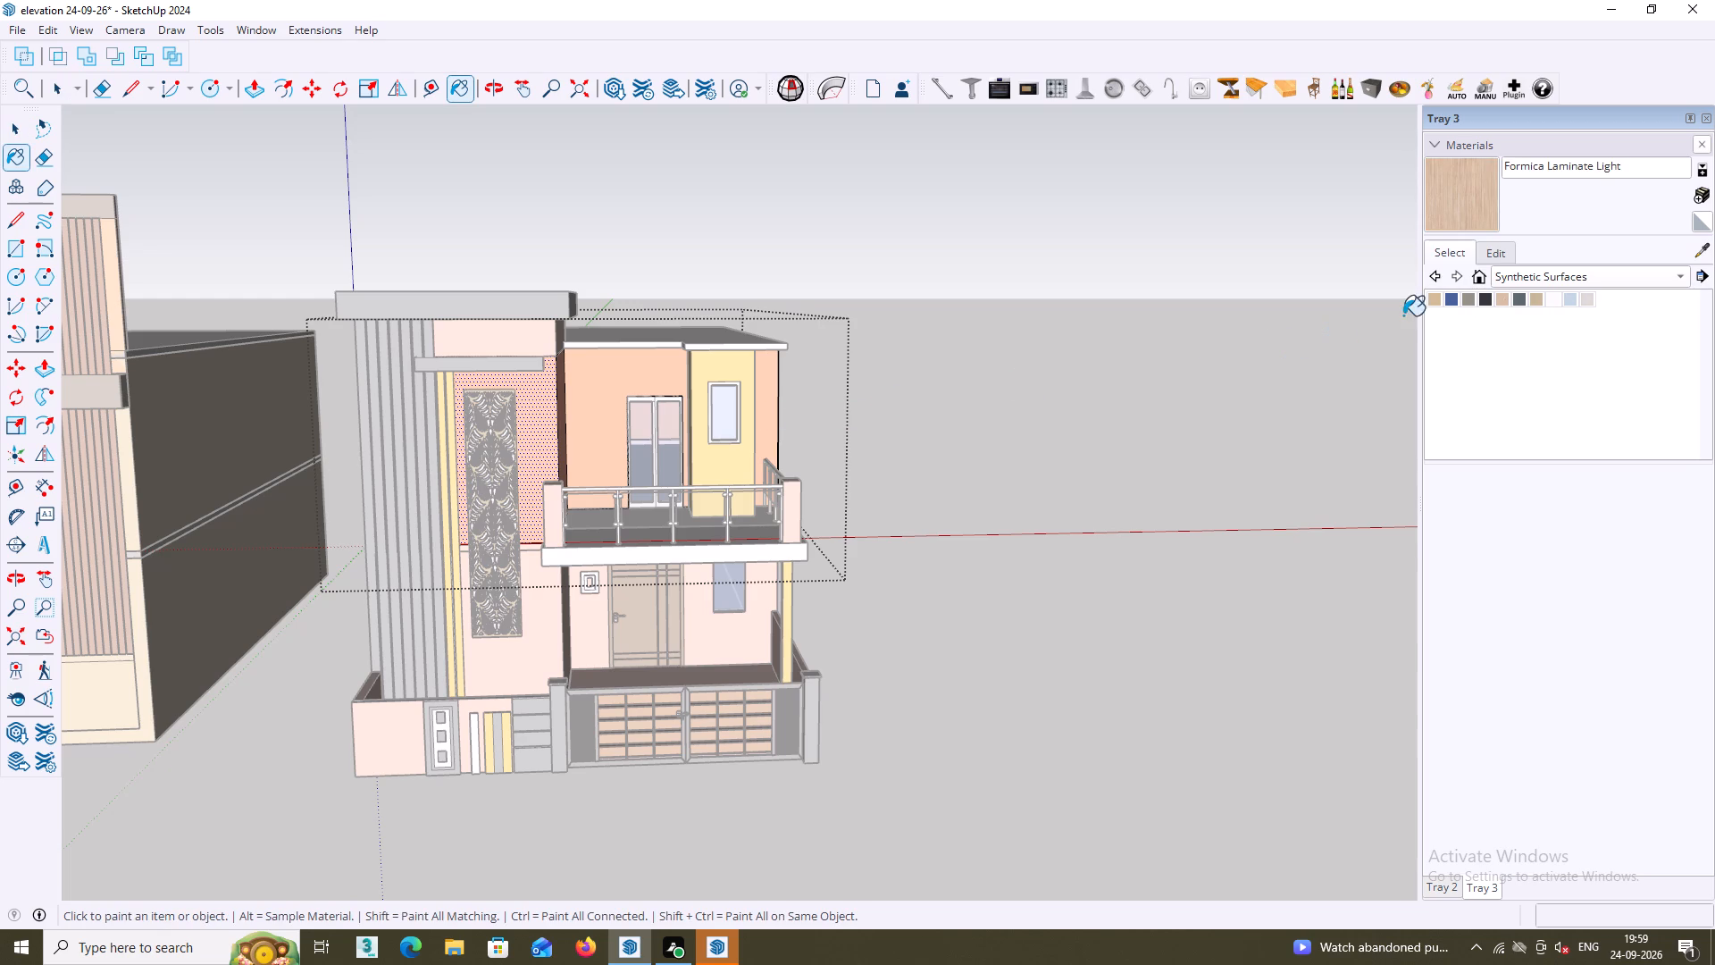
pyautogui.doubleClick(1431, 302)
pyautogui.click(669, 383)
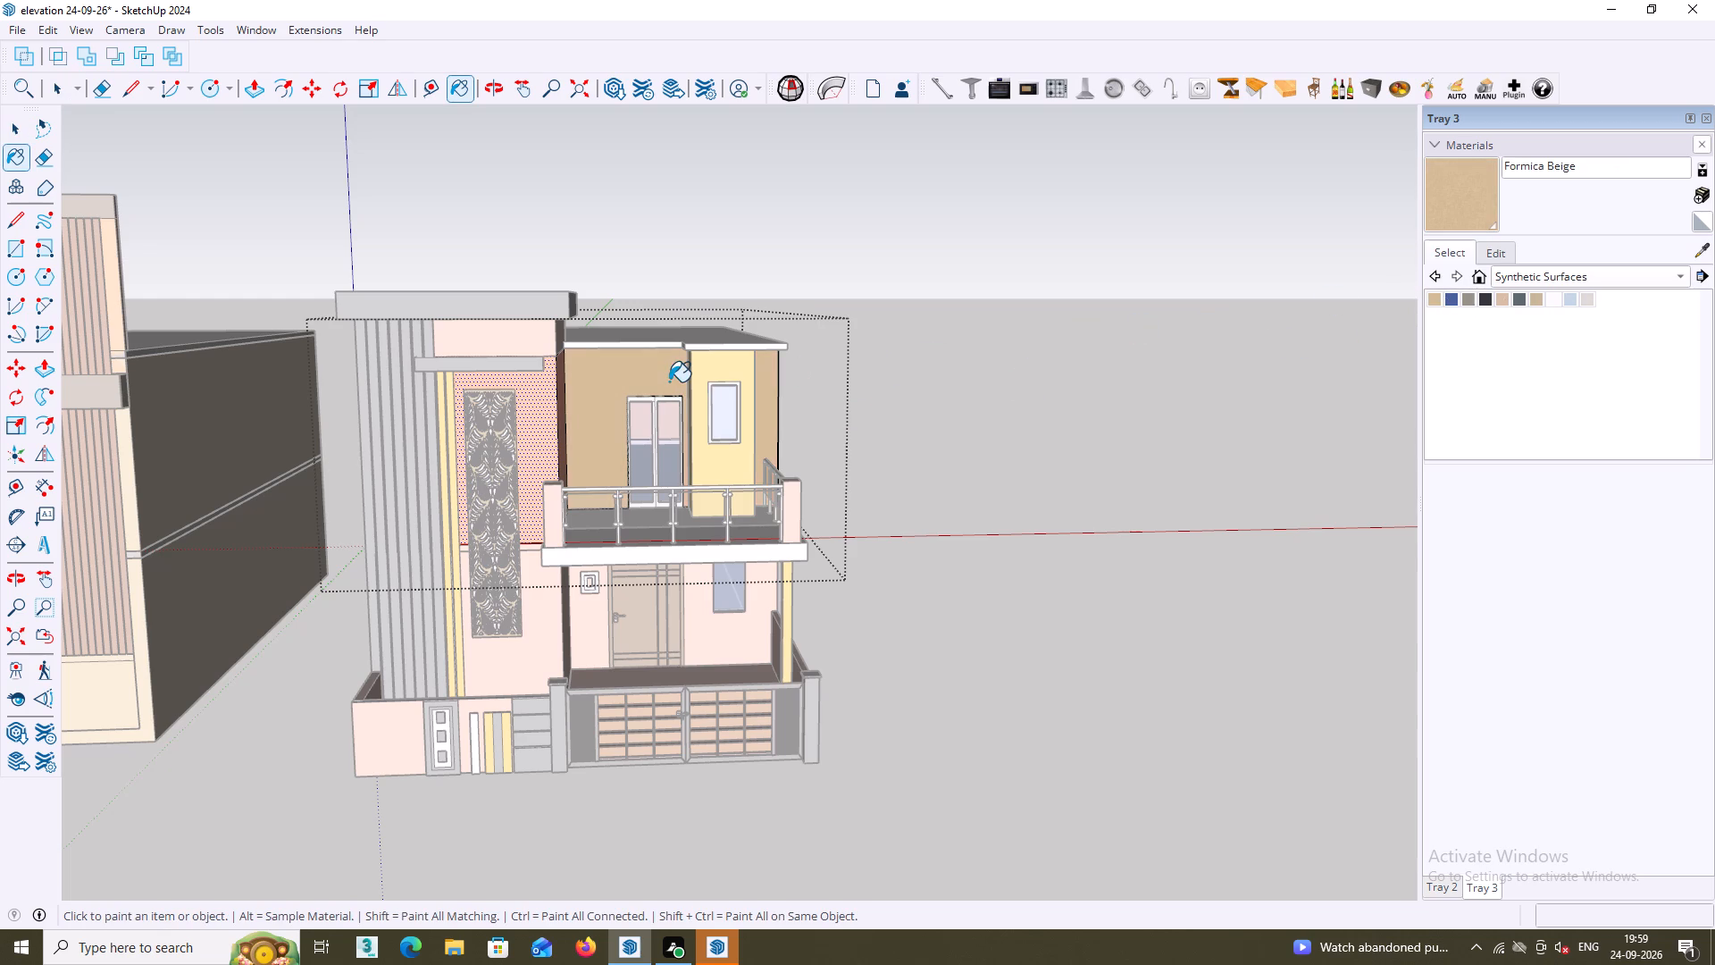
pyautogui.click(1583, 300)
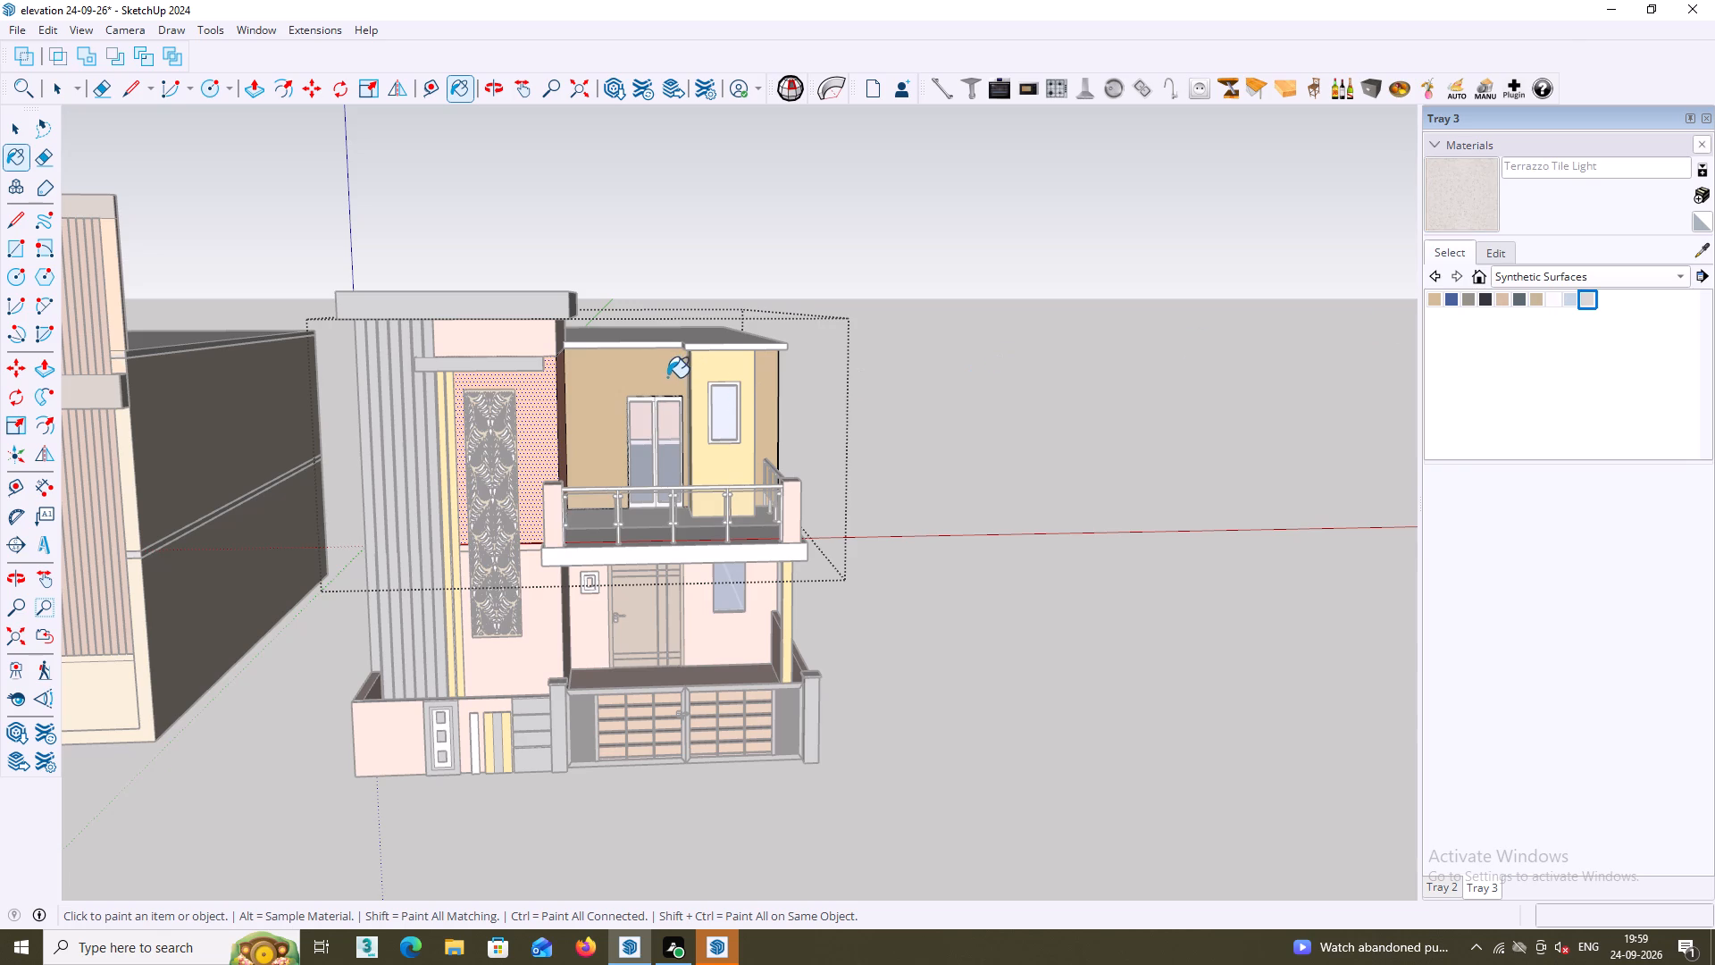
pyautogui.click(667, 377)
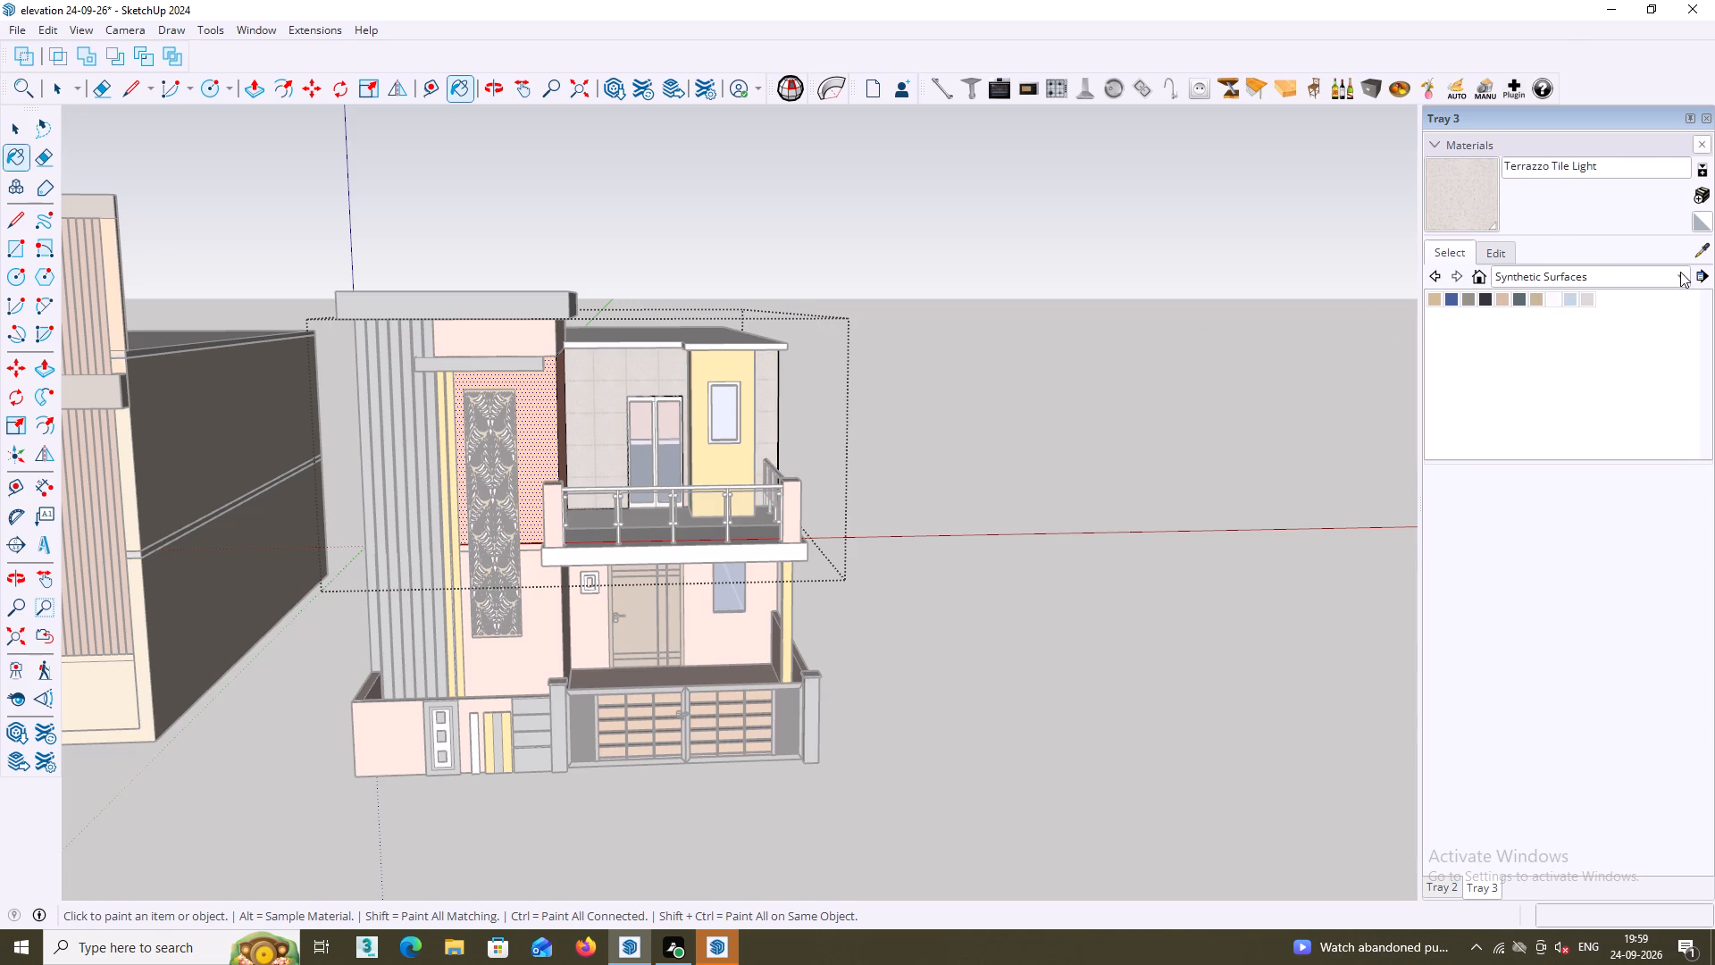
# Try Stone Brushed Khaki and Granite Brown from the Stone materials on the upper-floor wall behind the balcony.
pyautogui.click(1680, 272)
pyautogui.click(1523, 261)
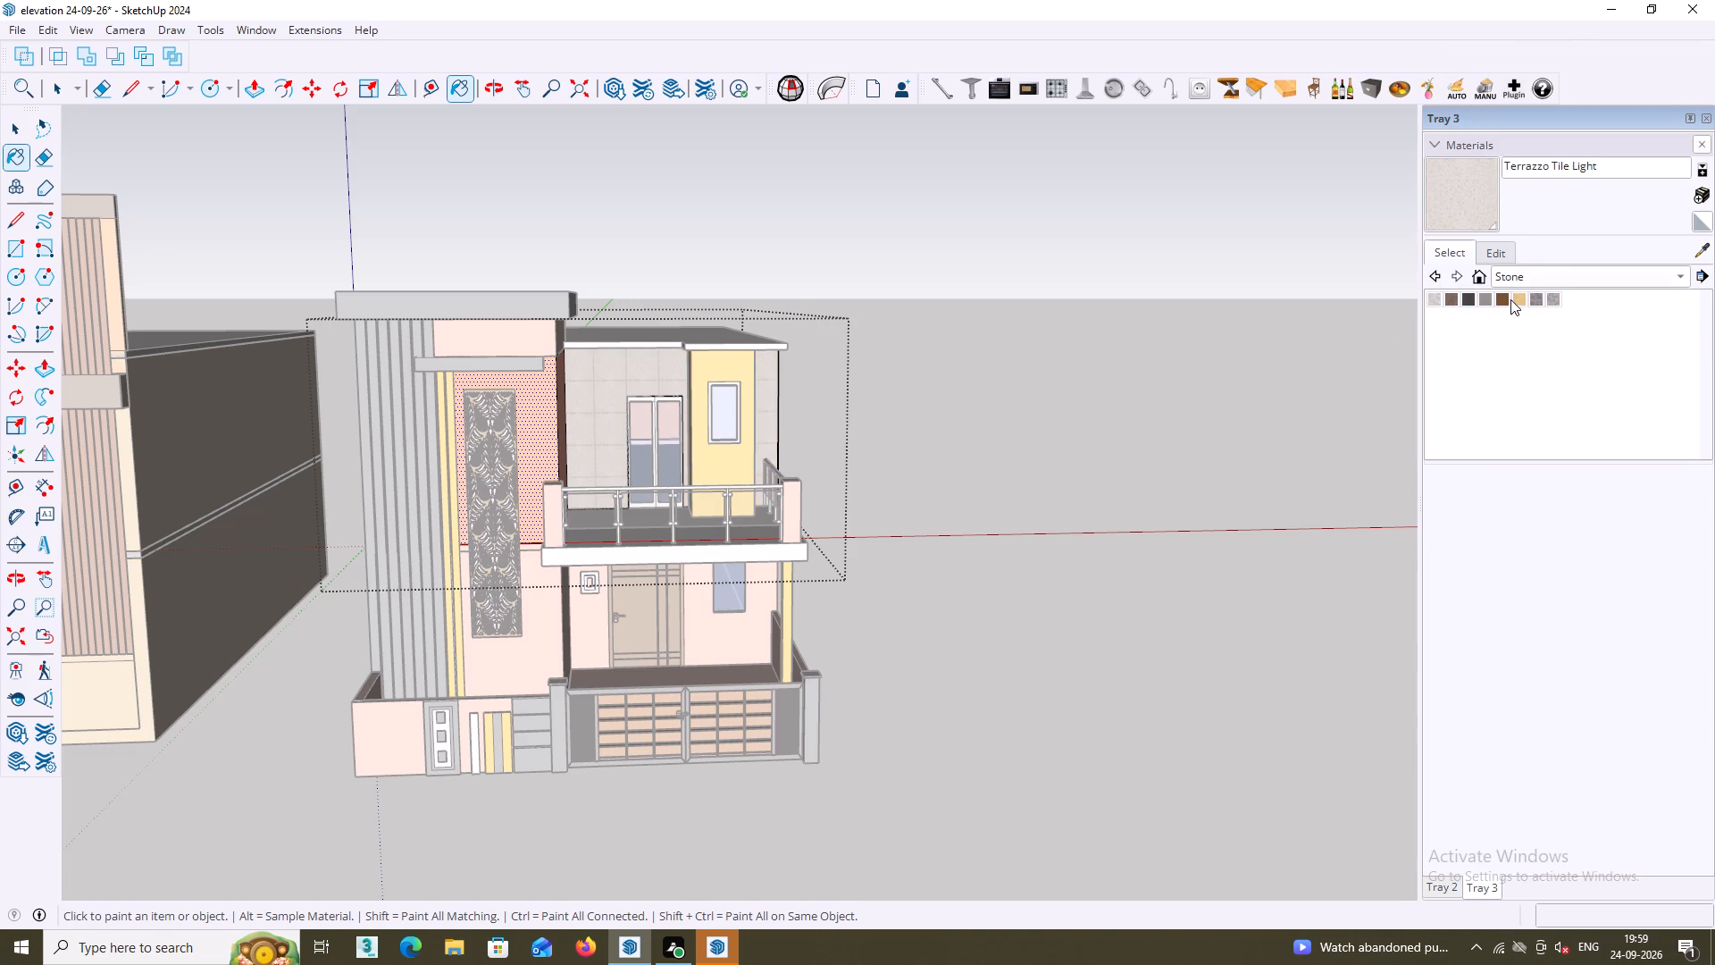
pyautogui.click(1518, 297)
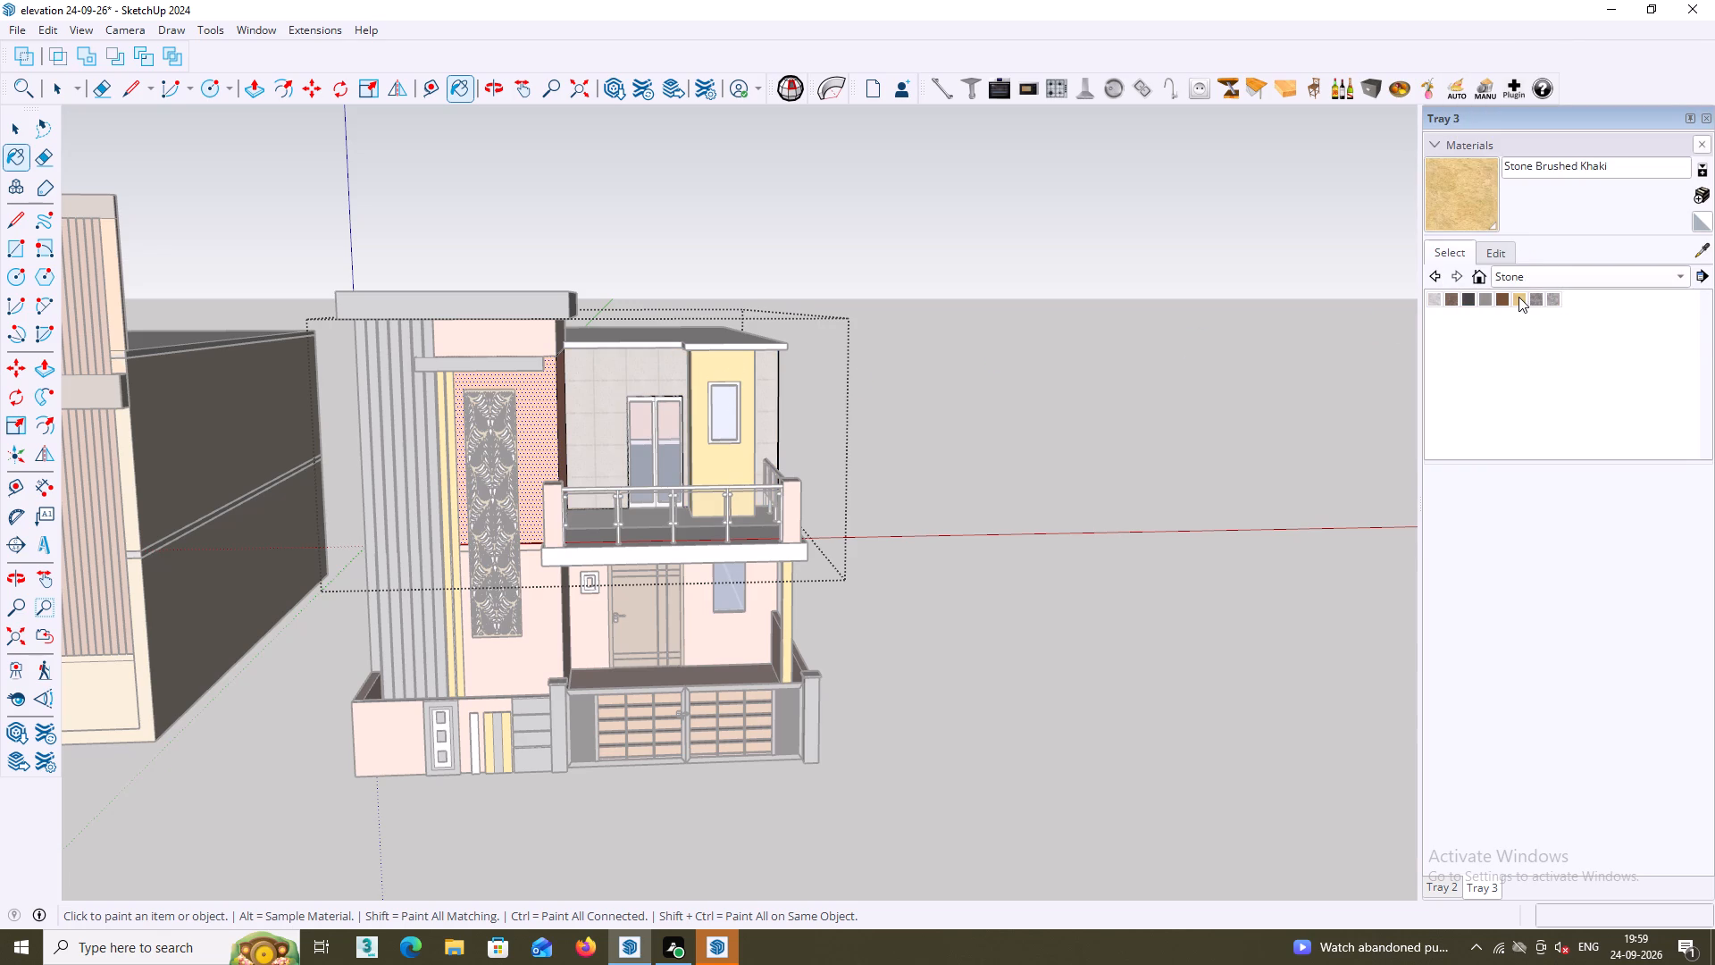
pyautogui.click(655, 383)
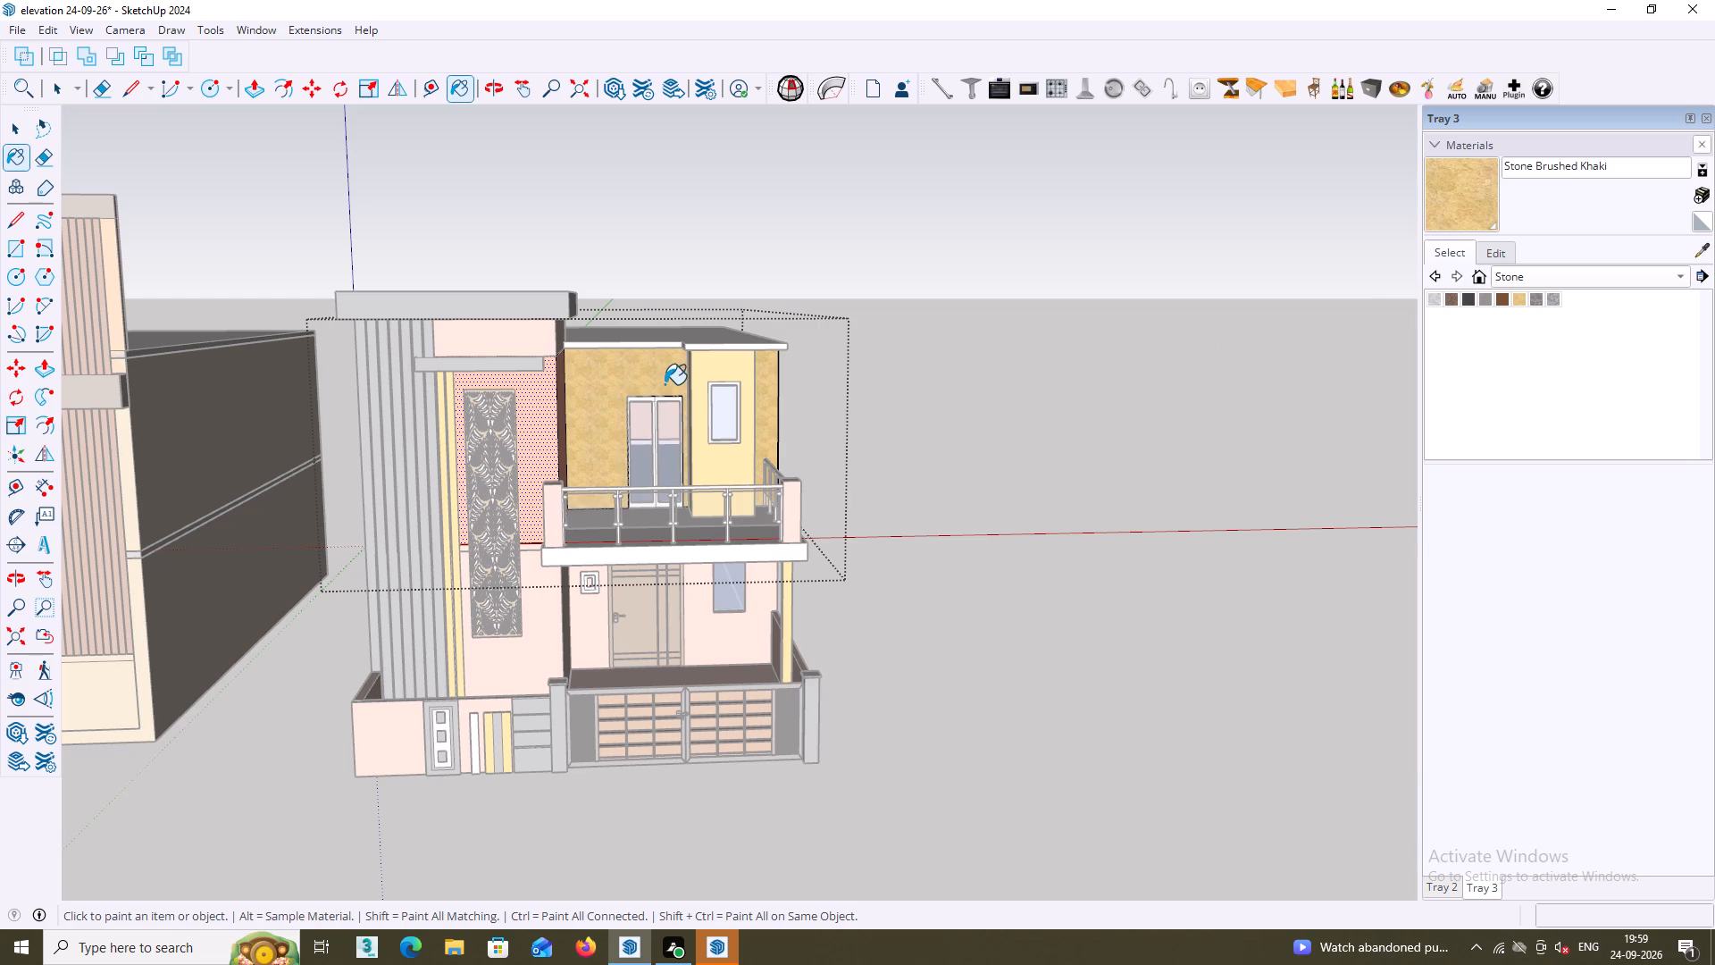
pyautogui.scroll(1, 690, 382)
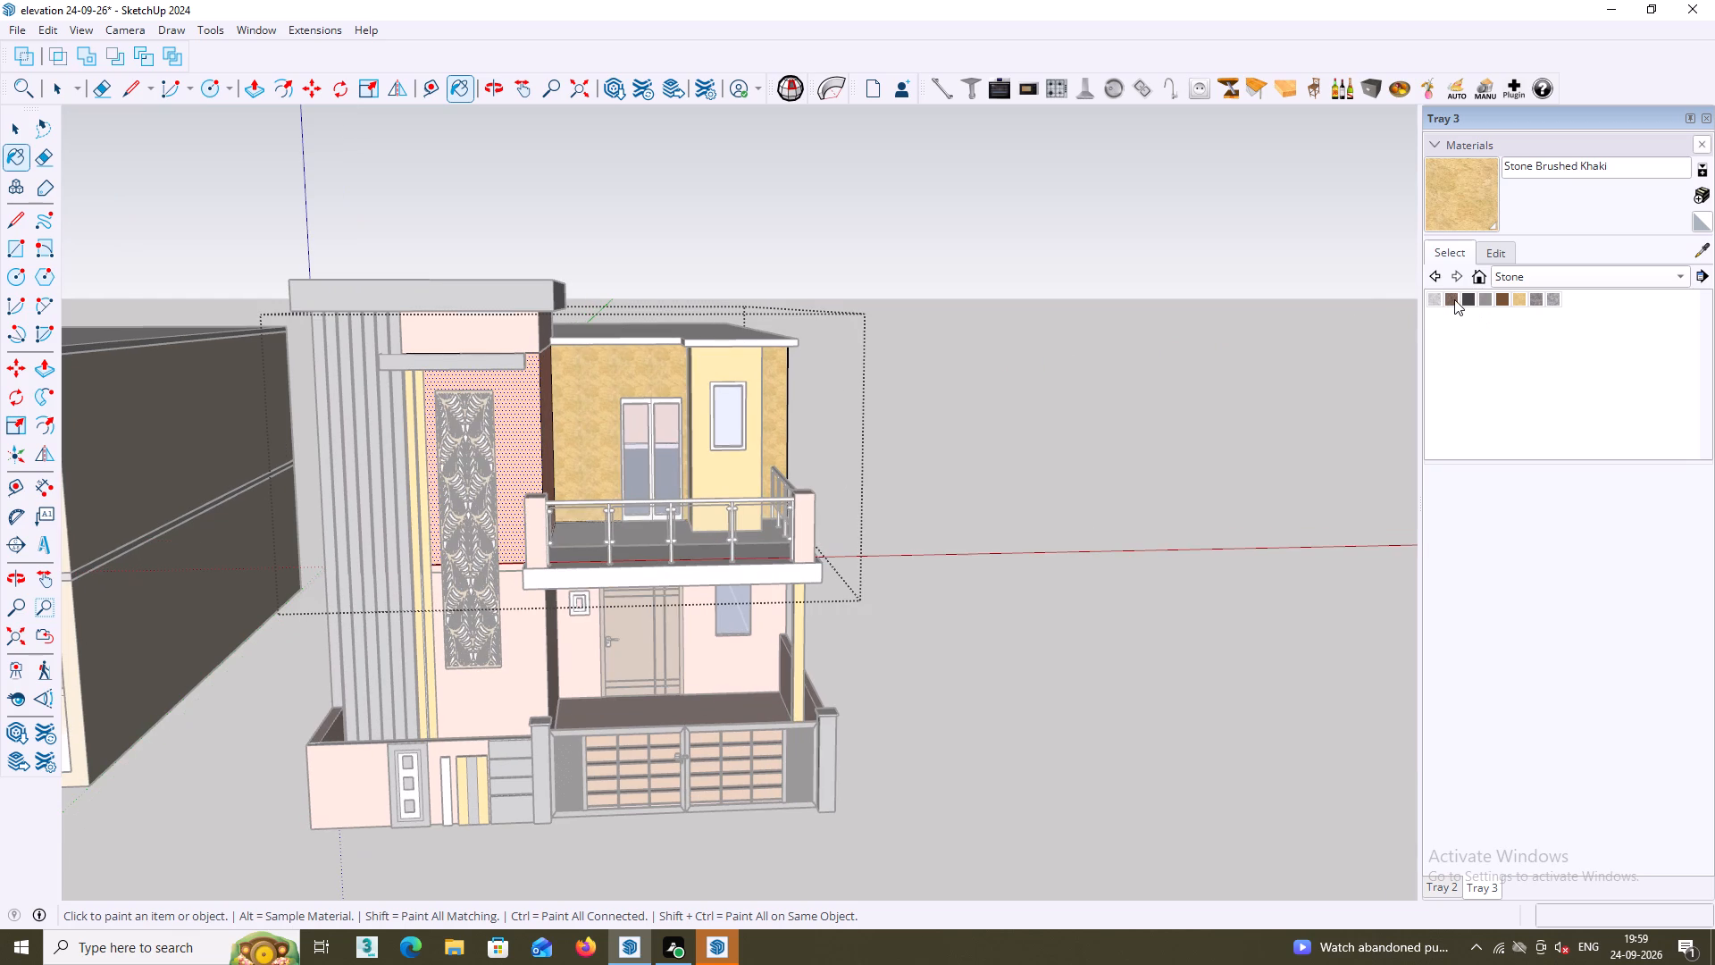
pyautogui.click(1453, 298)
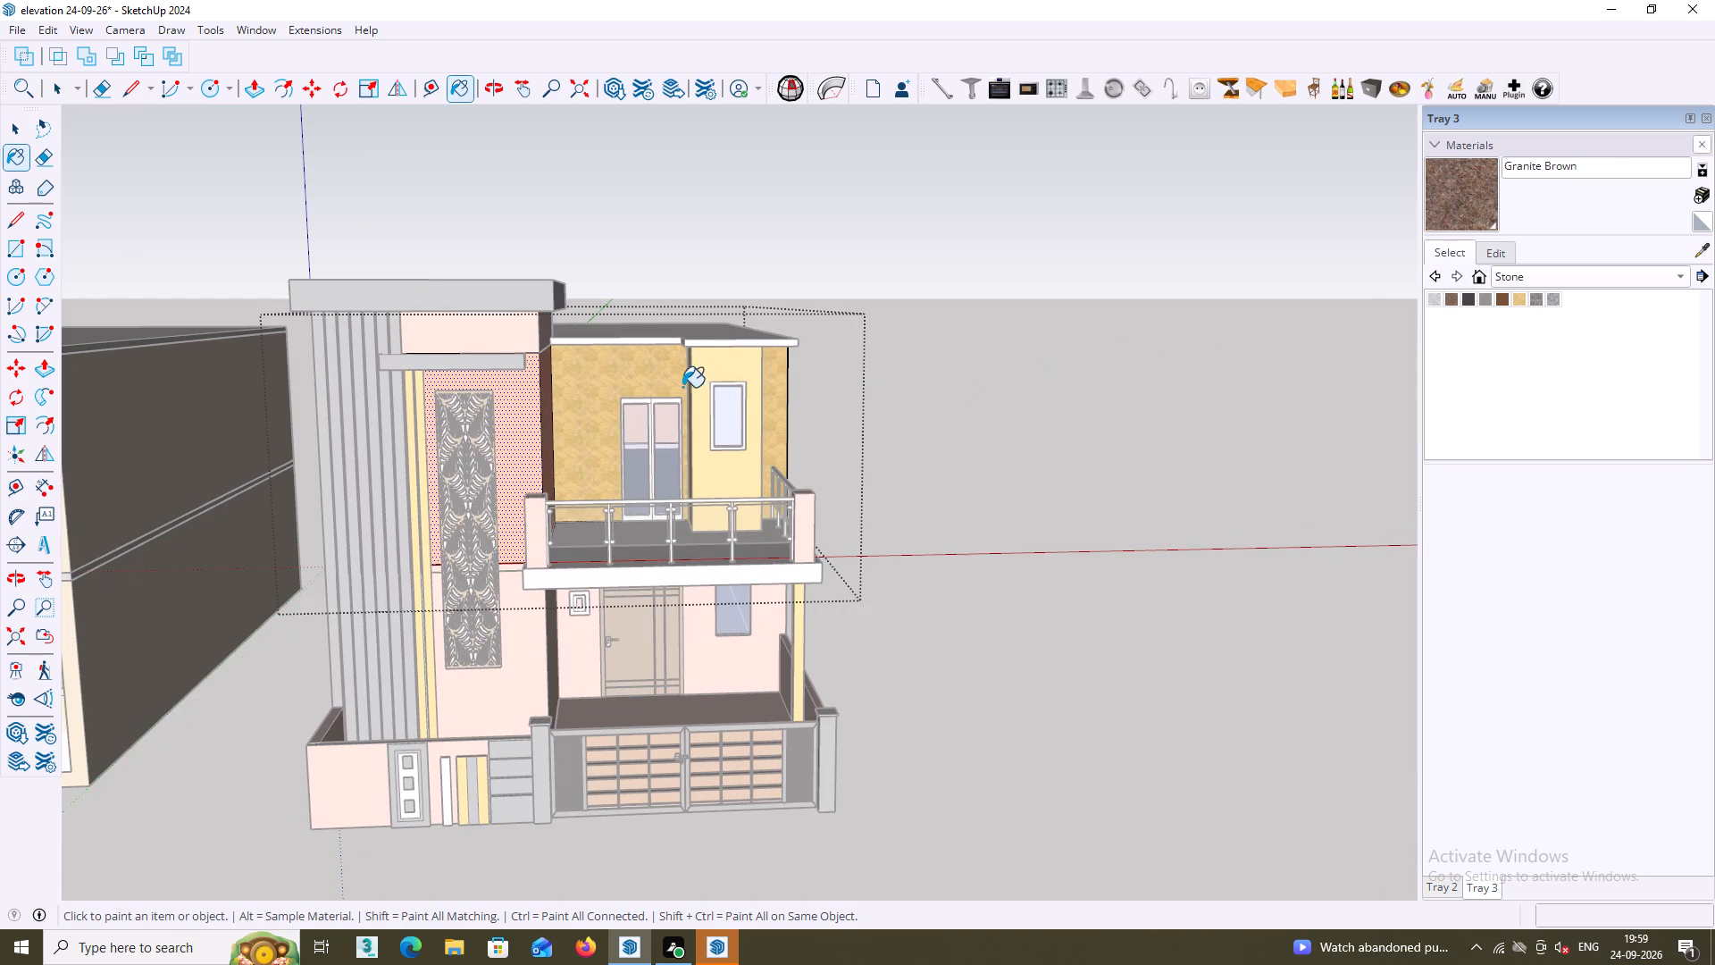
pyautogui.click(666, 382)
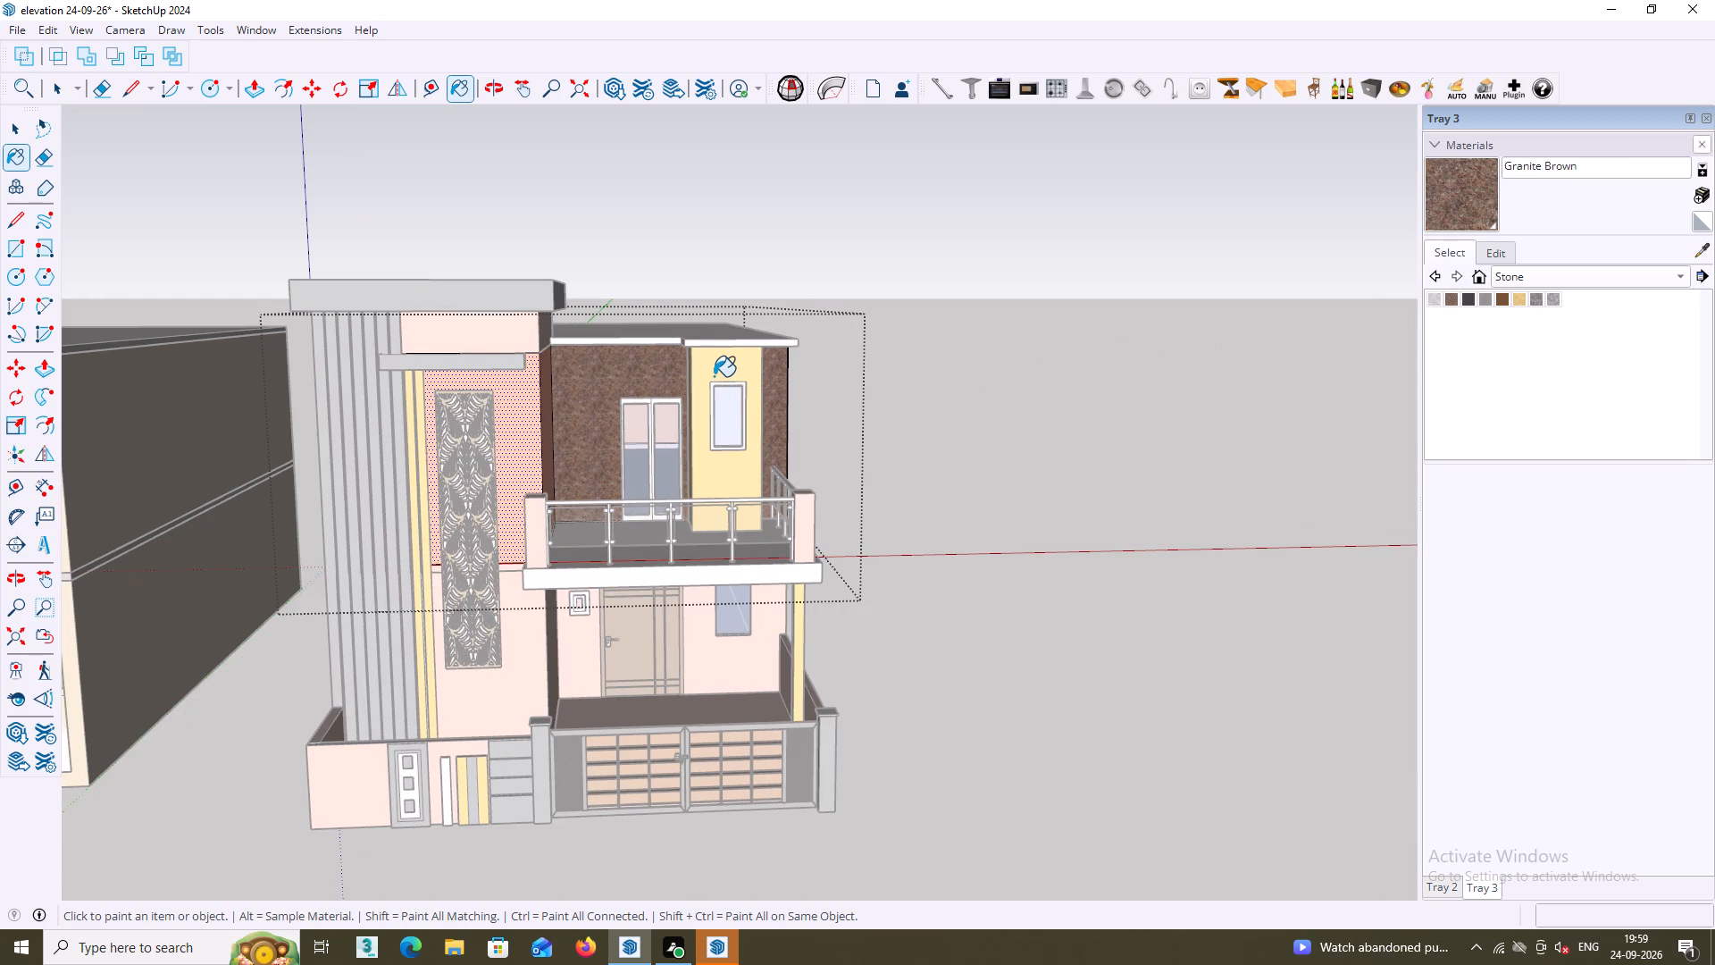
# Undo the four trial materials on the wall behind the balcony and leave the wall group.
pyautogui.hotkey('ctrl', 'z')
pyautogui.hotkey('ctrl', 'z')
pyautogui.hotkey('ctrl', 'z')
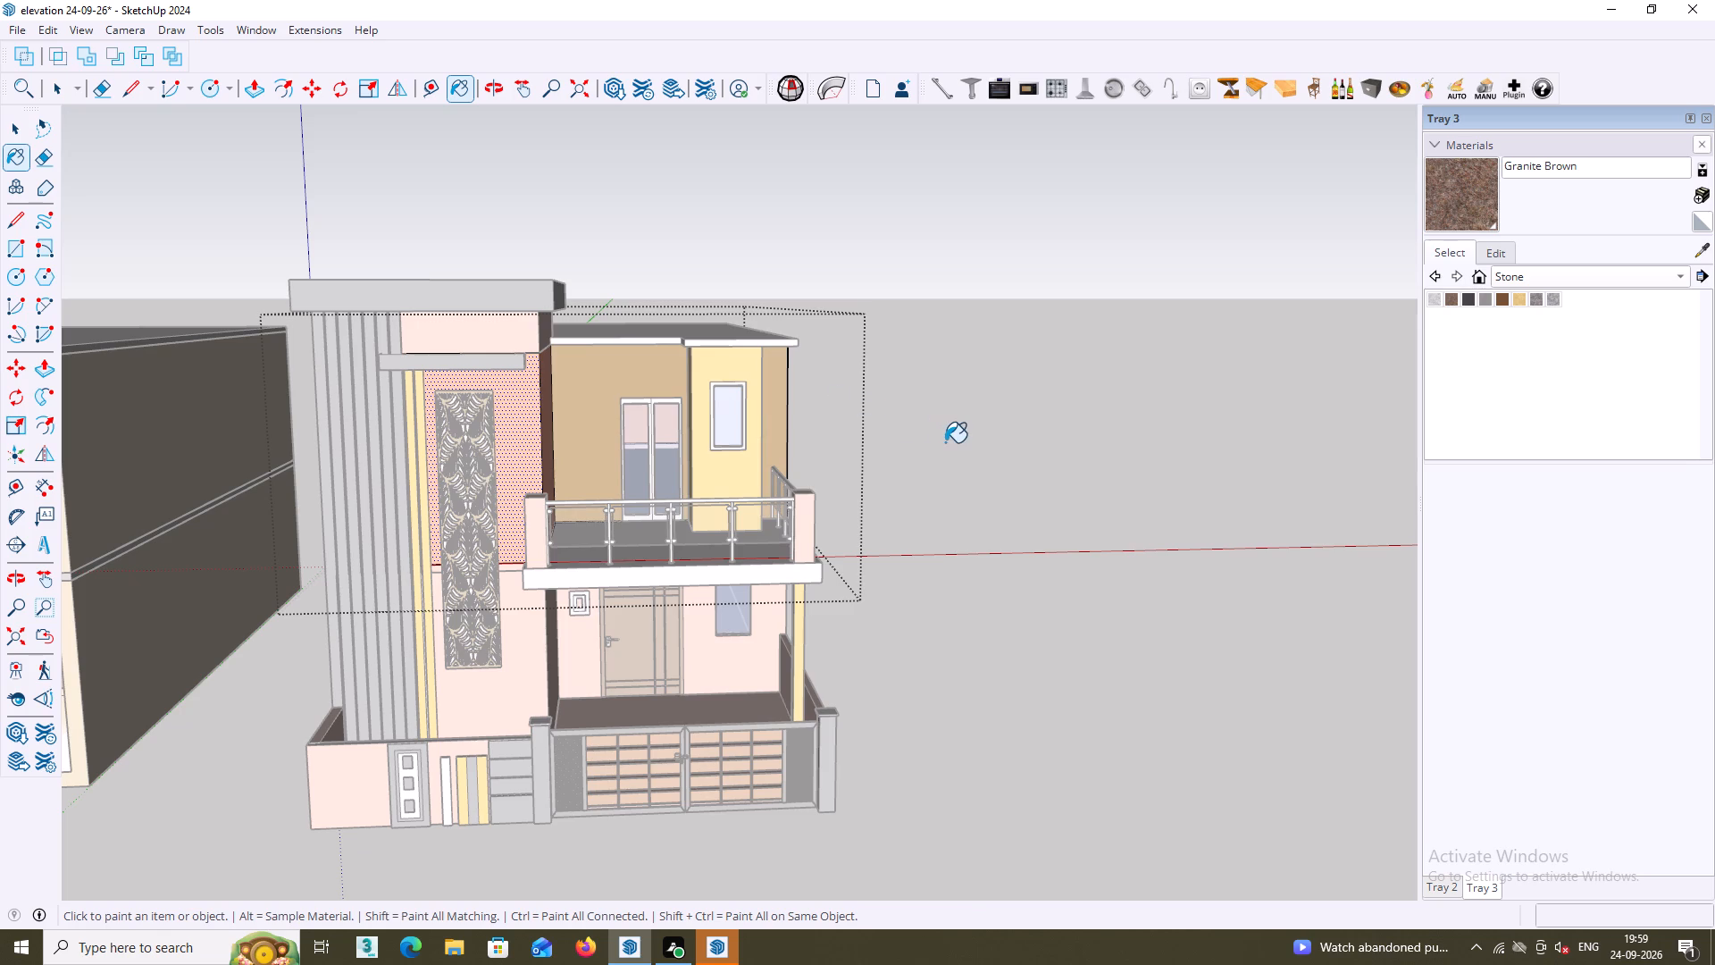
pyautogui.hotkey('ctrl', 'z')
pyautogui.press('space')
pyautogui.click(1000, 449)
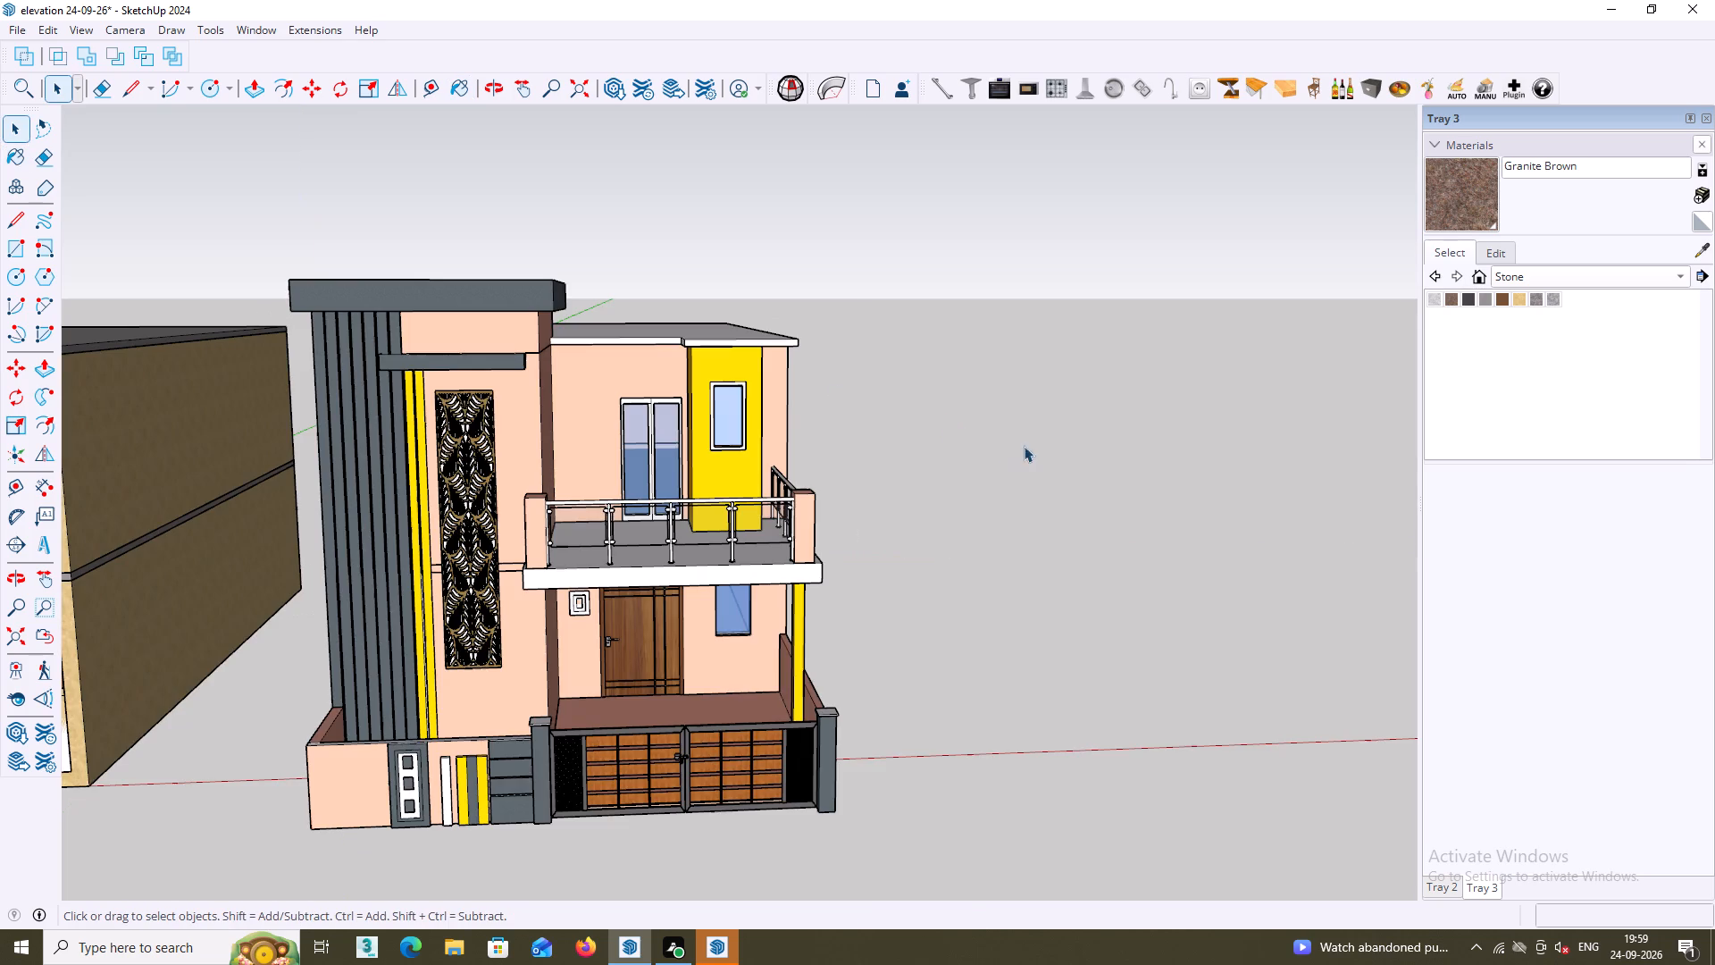
# Examine the pink, grey and yellow house beside the neighbouring house from the front, the side and above.
pyautogui.middleClick(1001, 461)
pyautogui.keyDown('shift'); pyautogui.moveTo(1005, 462); pyautogui.dragTo(1014, 197, button='middle'); pyautogui.keyUp('shift')
pyautogui.scroll(-3, 902, 546)
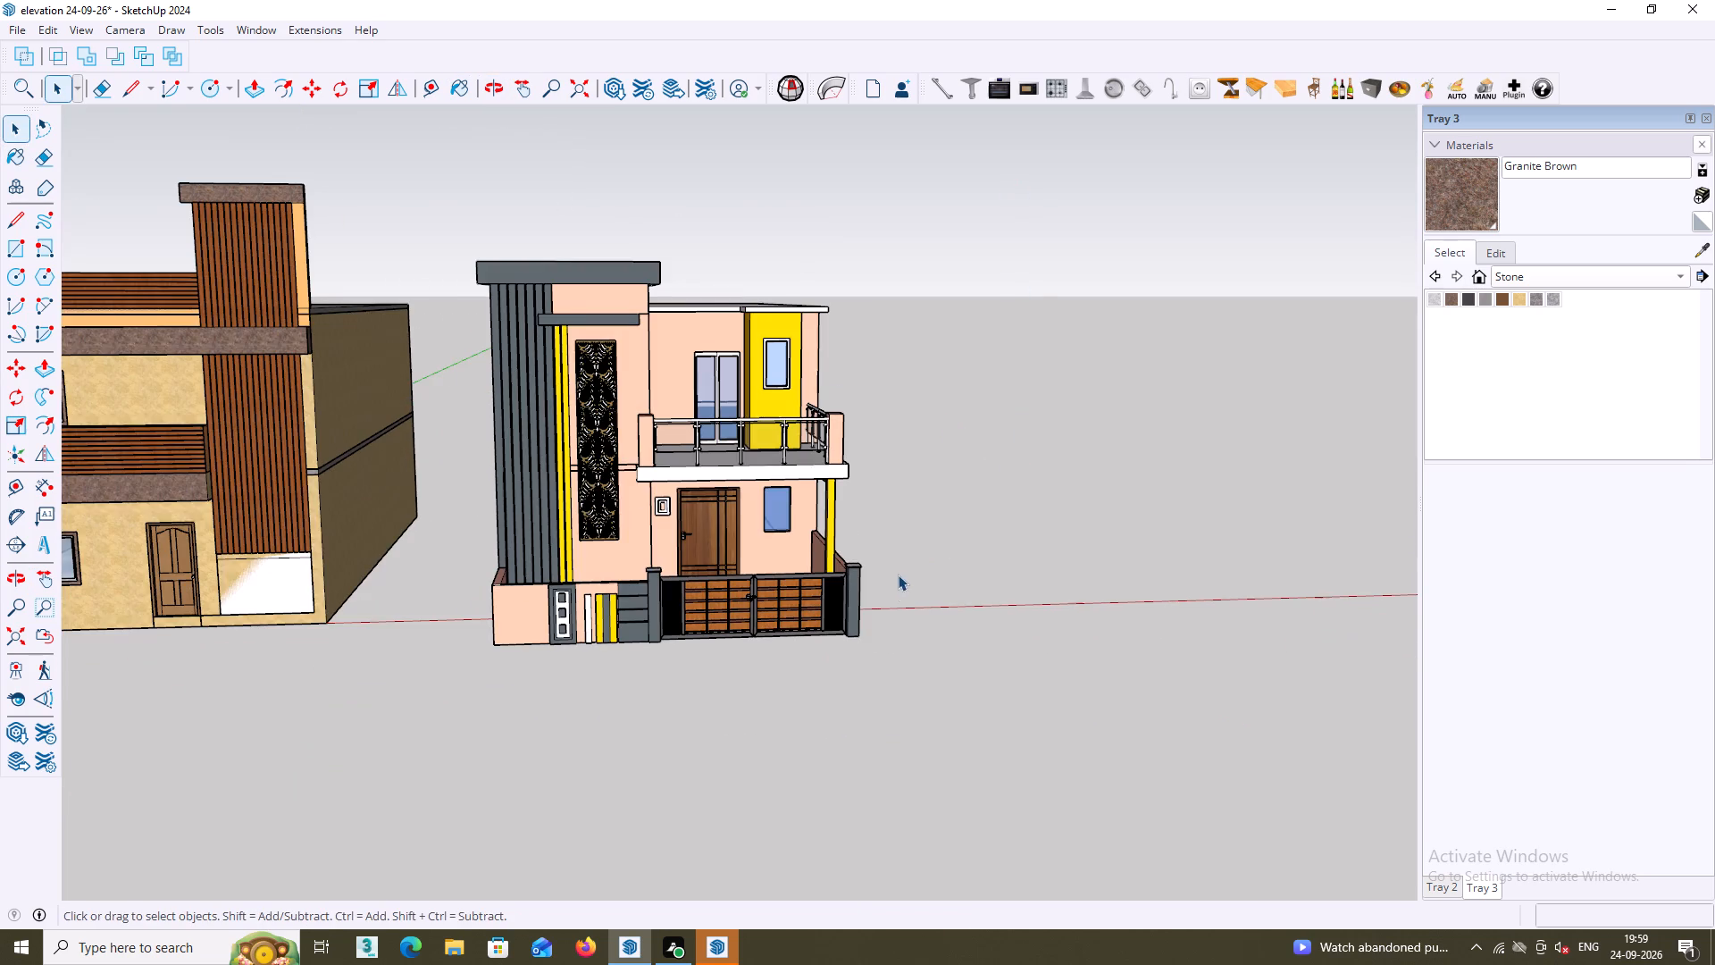
pyautogui.moveTo(908, 577); pyautogui.dragTo(954, 621, button='middle')
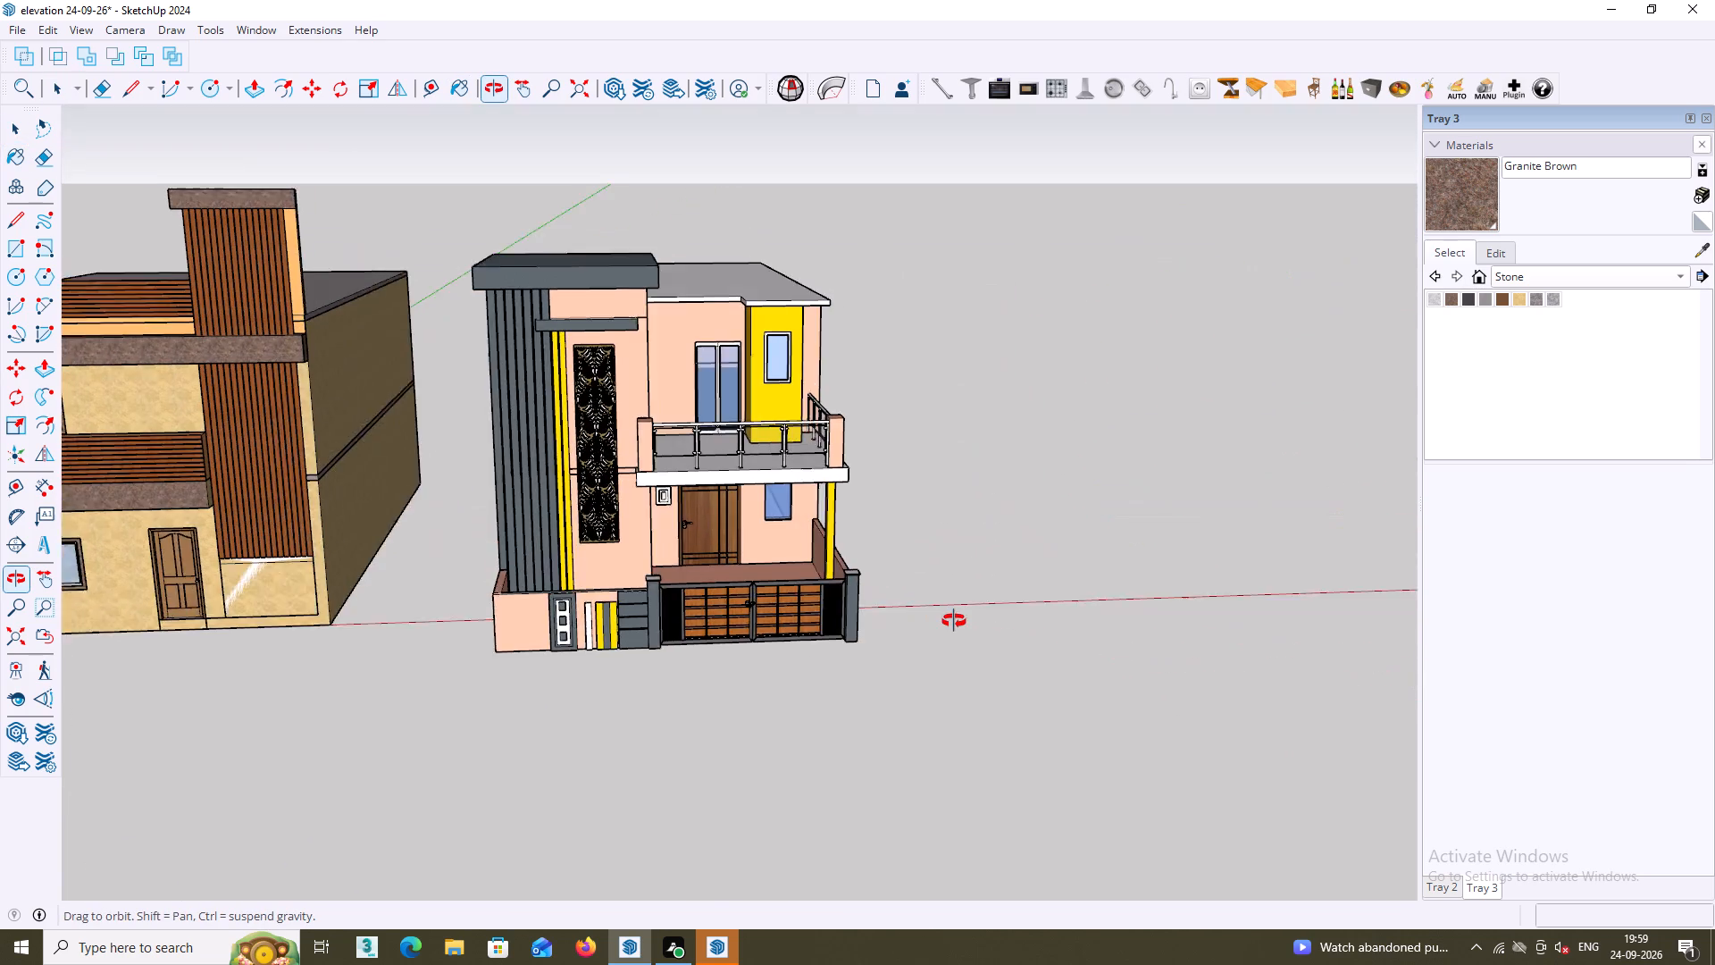
pyautogui.moveTo(954, 621); pyautogui.dragTo(959, 620, button='middle')
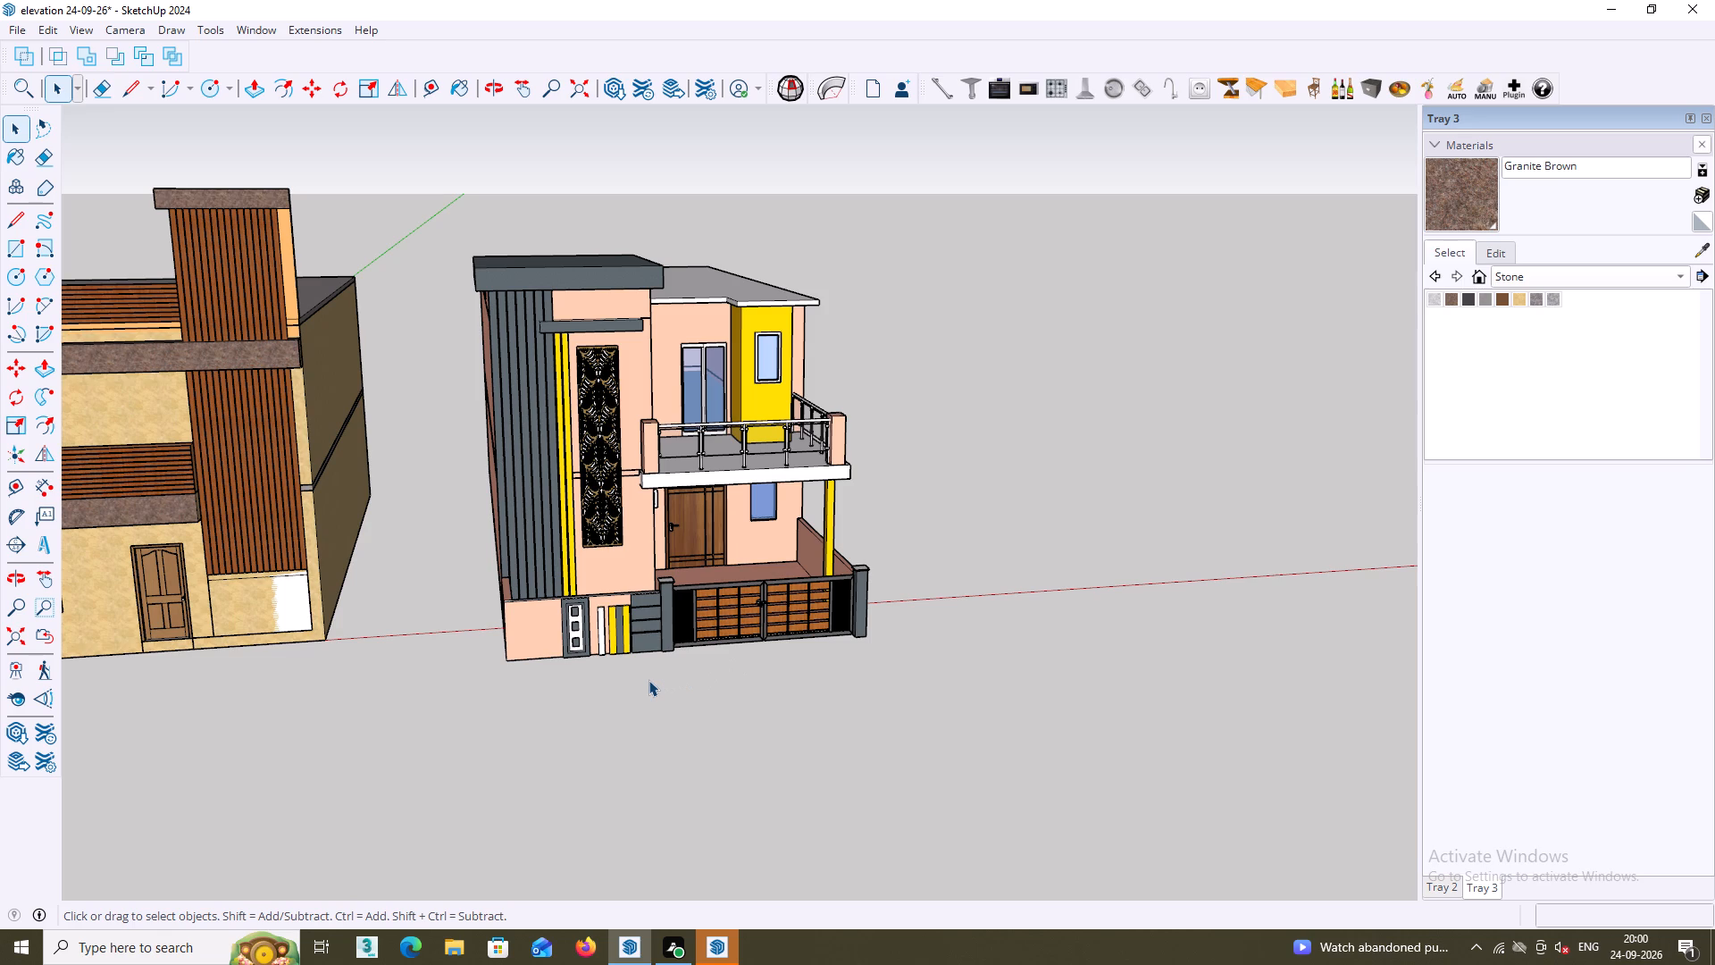
pyautogui.moveTo(652, 673); pyautogui.dragTo(705, 555, button='middle')
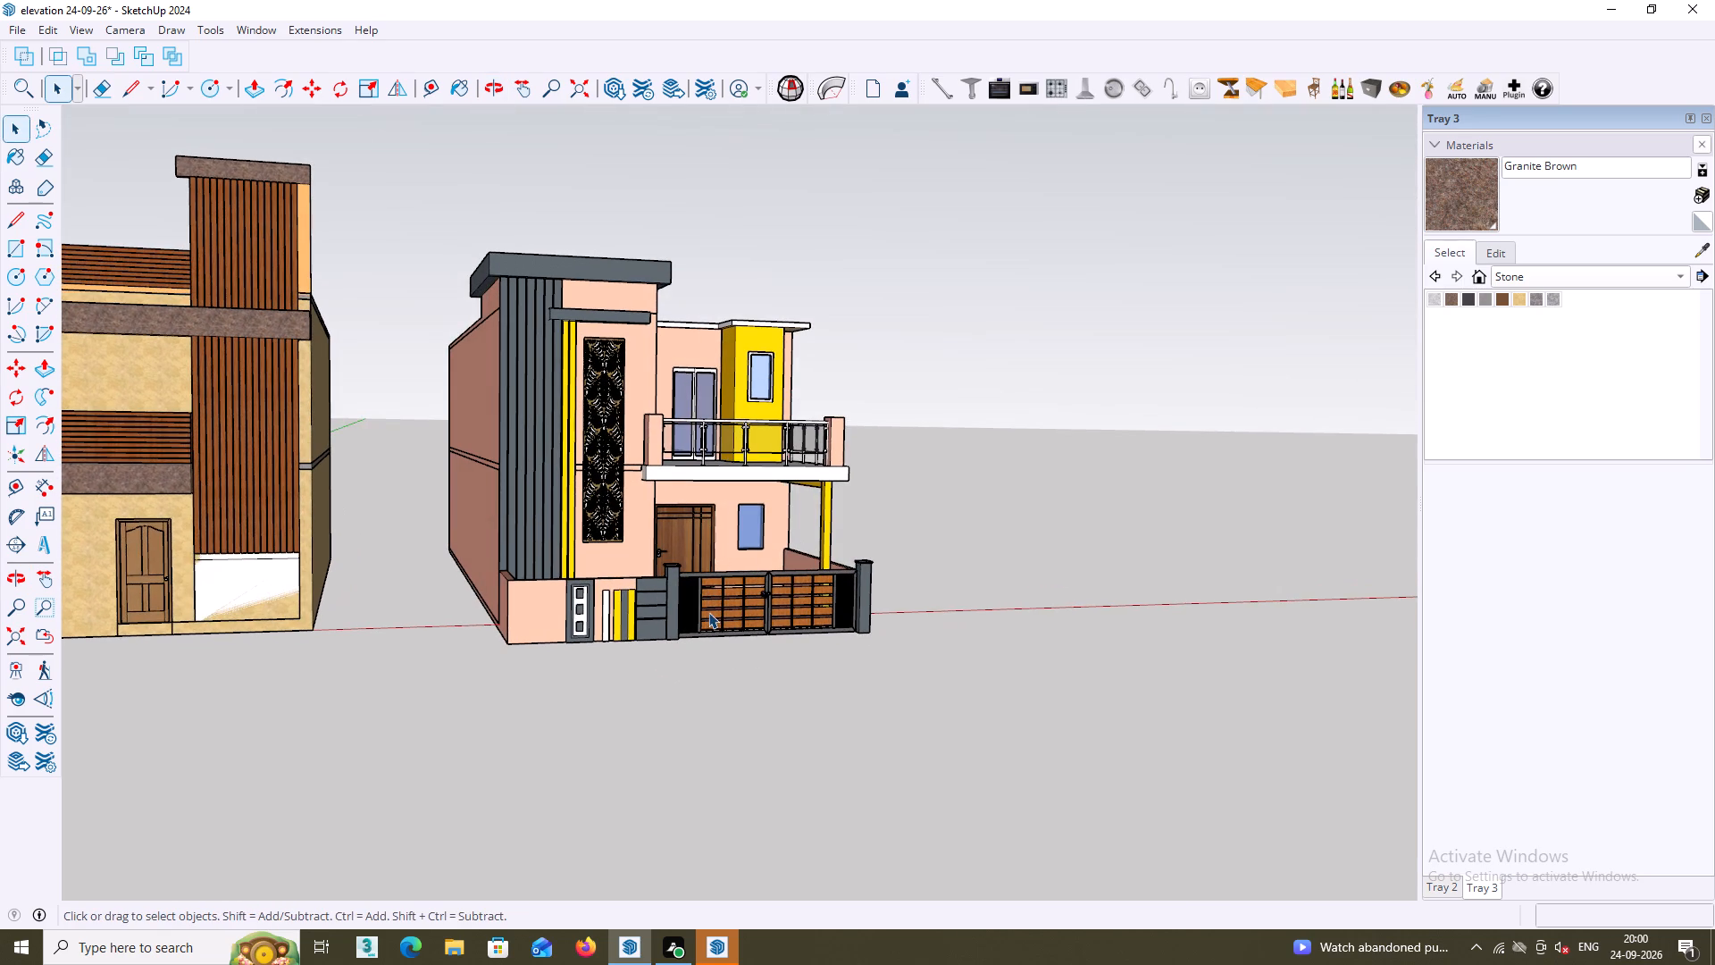
pyautogui.moveTo(694, 683); pyautogui.dragTo(688, 760, button='middle')
pyautogui.moveTo(695, 750); pyautogui.dragTo(1088, 591, button='middle')
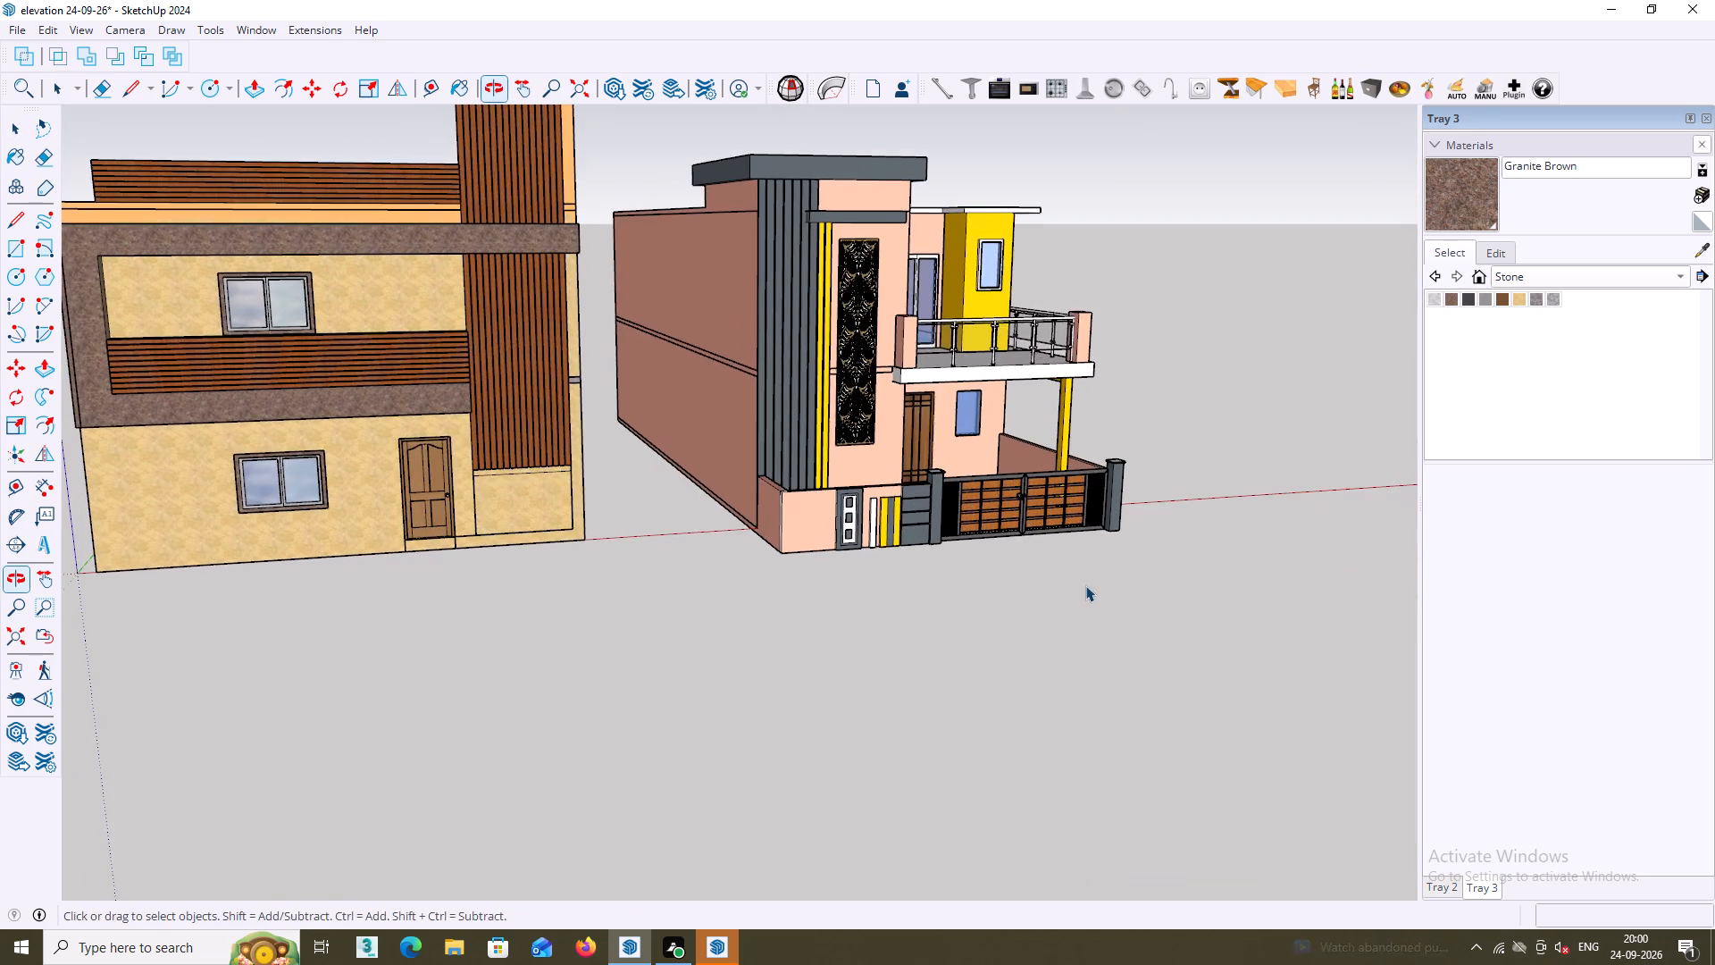
pyautogui.moveTo(957, 601); pyautogui.dragTo(841, 594, button='middle')
pyautogui.scroll(-3, 817, 591)
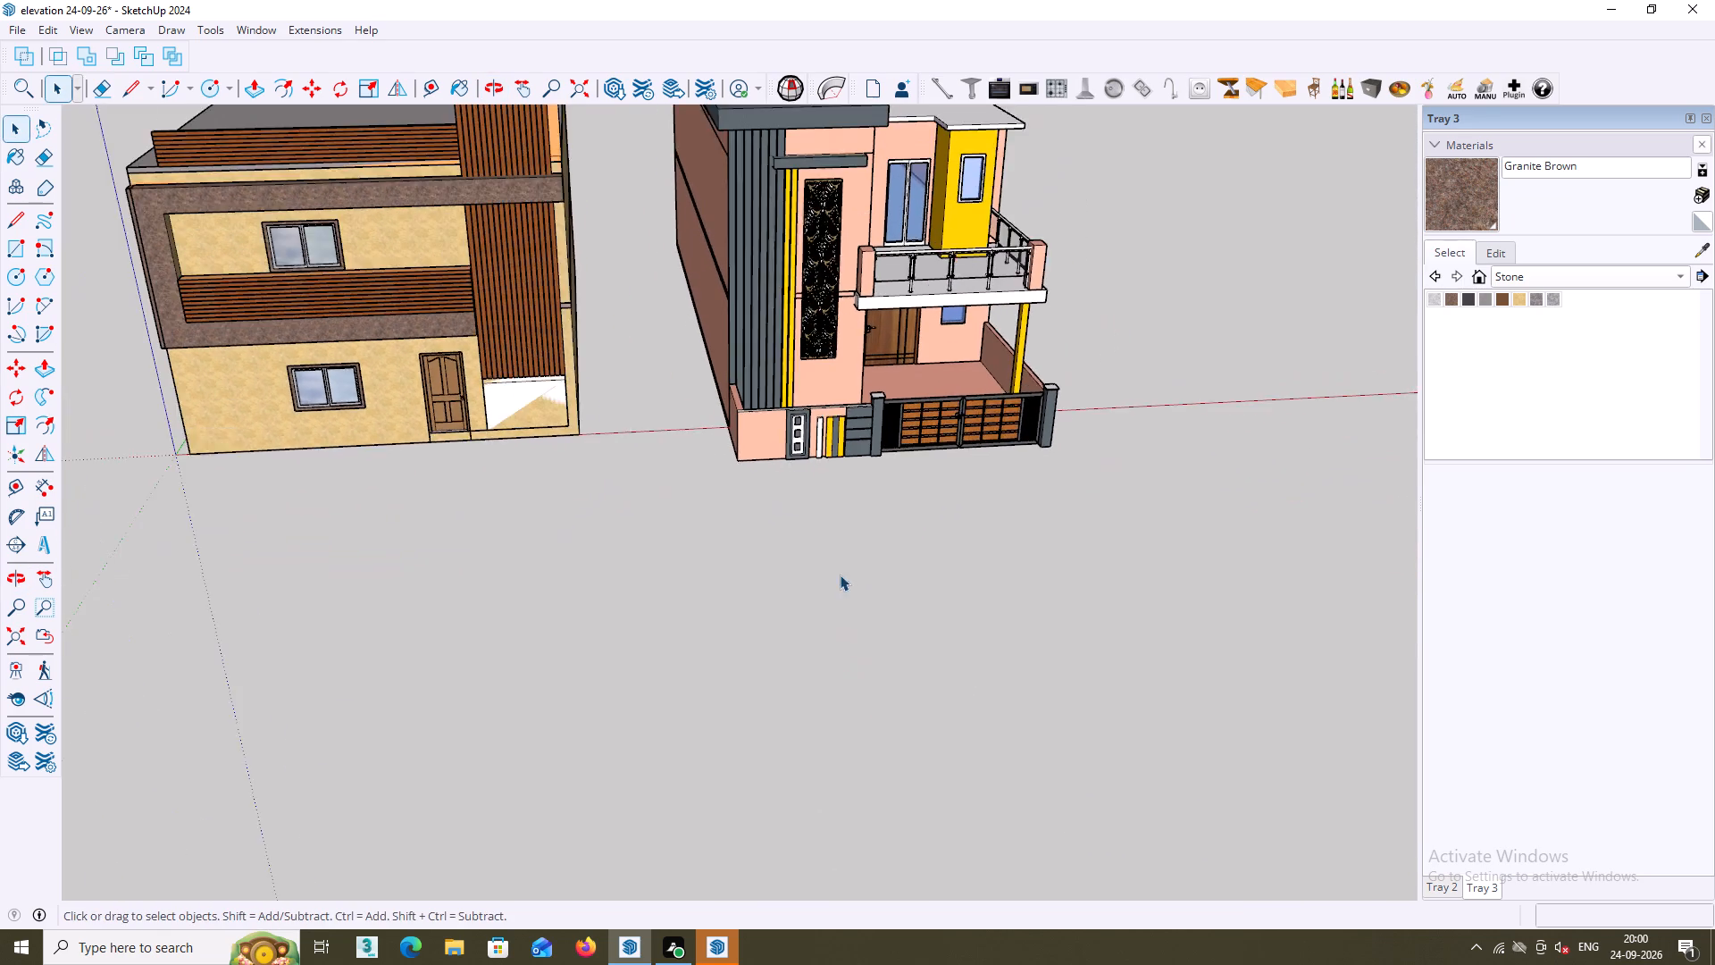
pyautogui.keyDown('shift'); pyautogui.moveTo(870, 571); pyautogui.dragTo(826, 578, button='middle'); pyautogui.keyUp('shift')
pyautogui.moveTo(828, 579); pyautogui.dragTo(889, 583, button='middle')
pyautogui.scroll(-3, 880, 558)
pyautogui.moveTo(866, 550); pyautogui.dragTo(872, 533, button='middle')
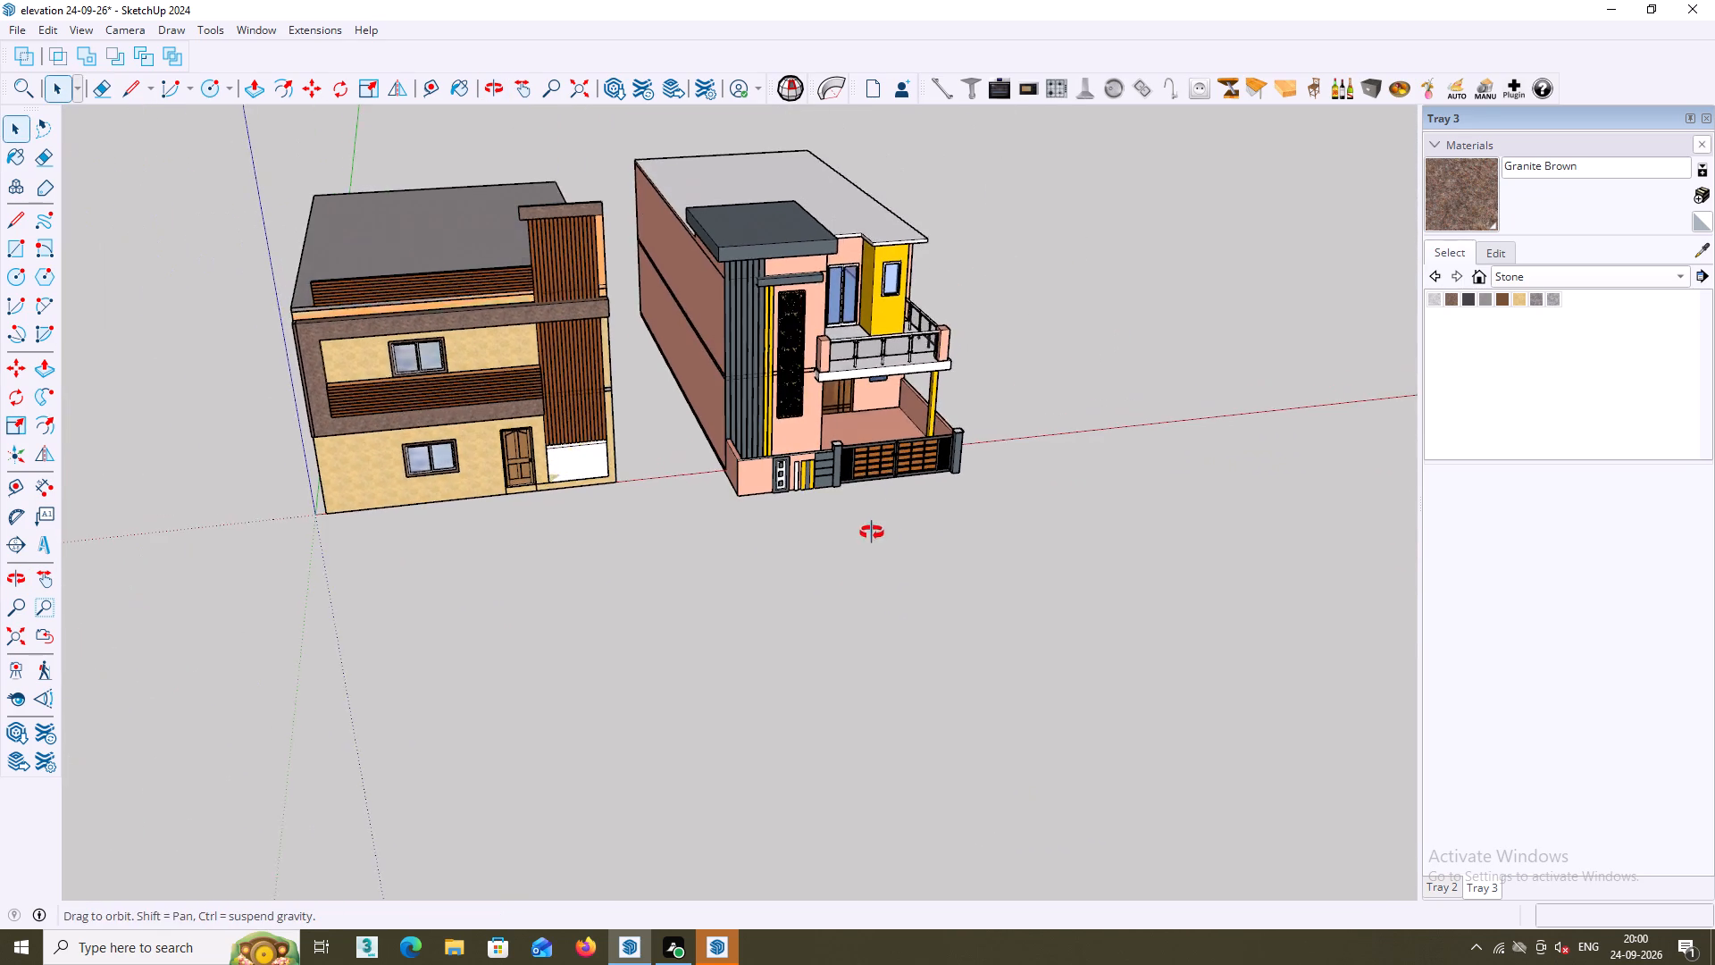
pyautogui.moveTo(872, 533); pyautogui.dragTo(908, 451, button='middle')
# Examine the compound wall and the gate's wooden slats between the grey pillars close up.
pyautogui.scroll(2, 755, 485)
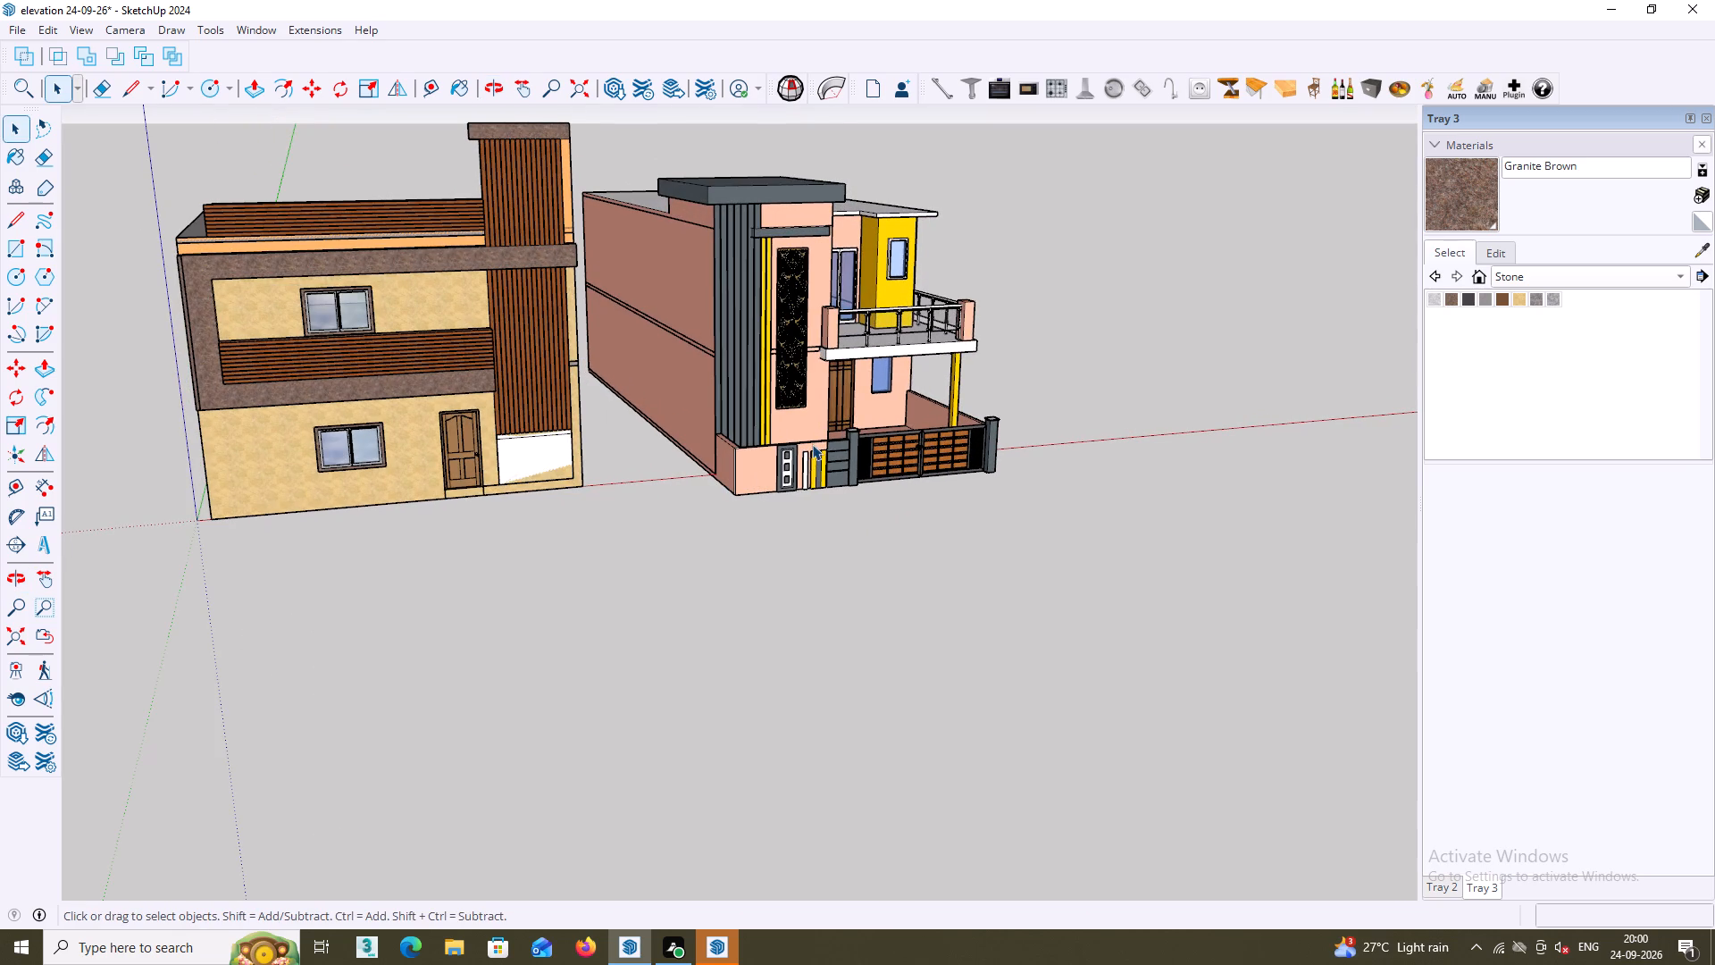
pyautogui.scroll(7, 798, 462)
pyautogui.scroll(-1, 850, 476)
pyautogui.scroll(-1, 994, 452)
pyautogui.scroll(4, 1059, 373)
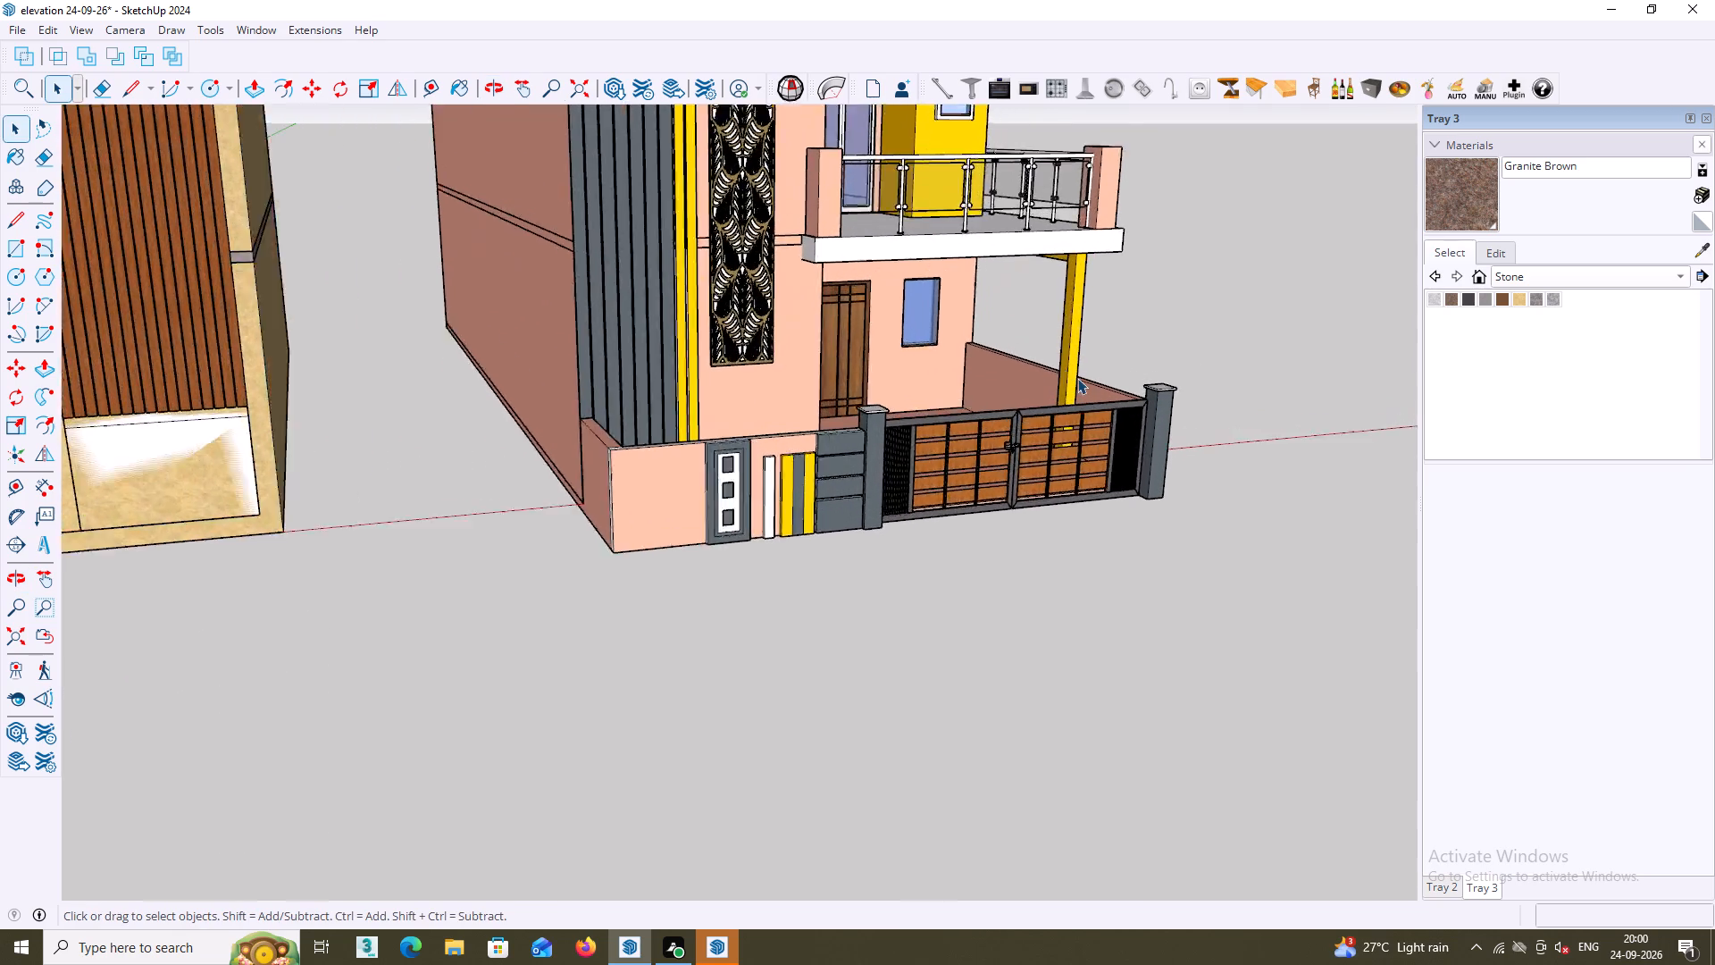
pyautogui.scroll(19, 1077, 378)
pyautogui.scroll(6, 1041, 490)
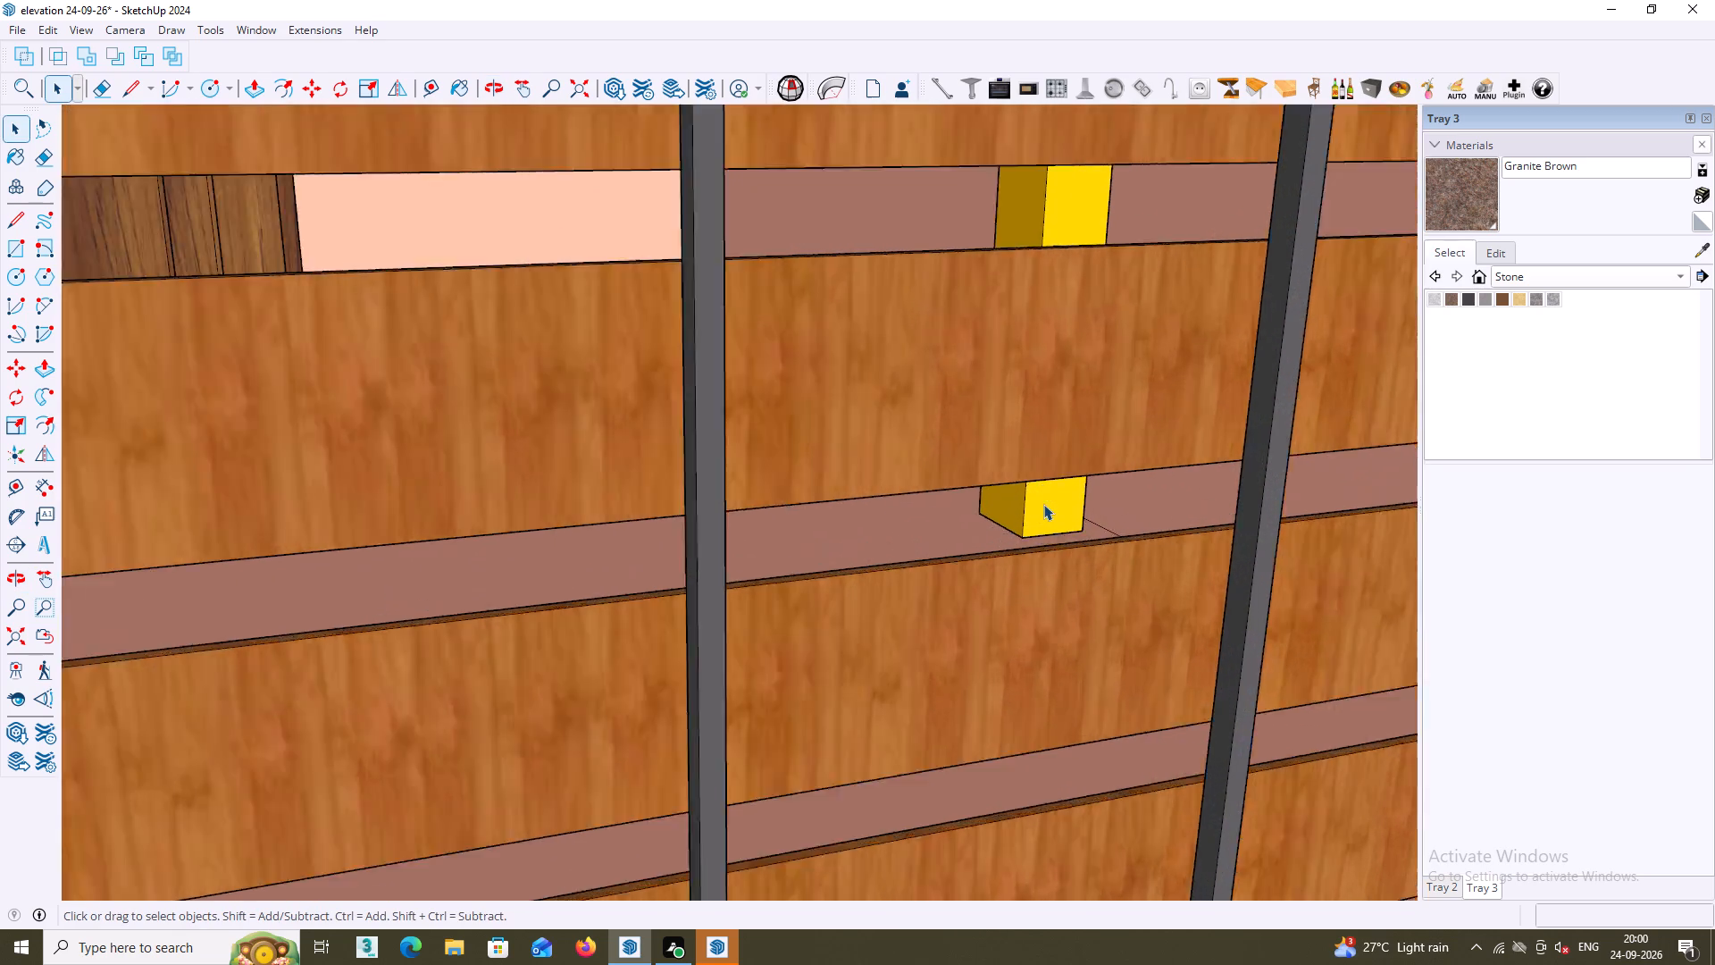
pyautogui.scroll(5, 1043, 504)
pyautogui.scroll(-20, 1041, 515)
pyautogui.scroll(-1, 1041, 515)
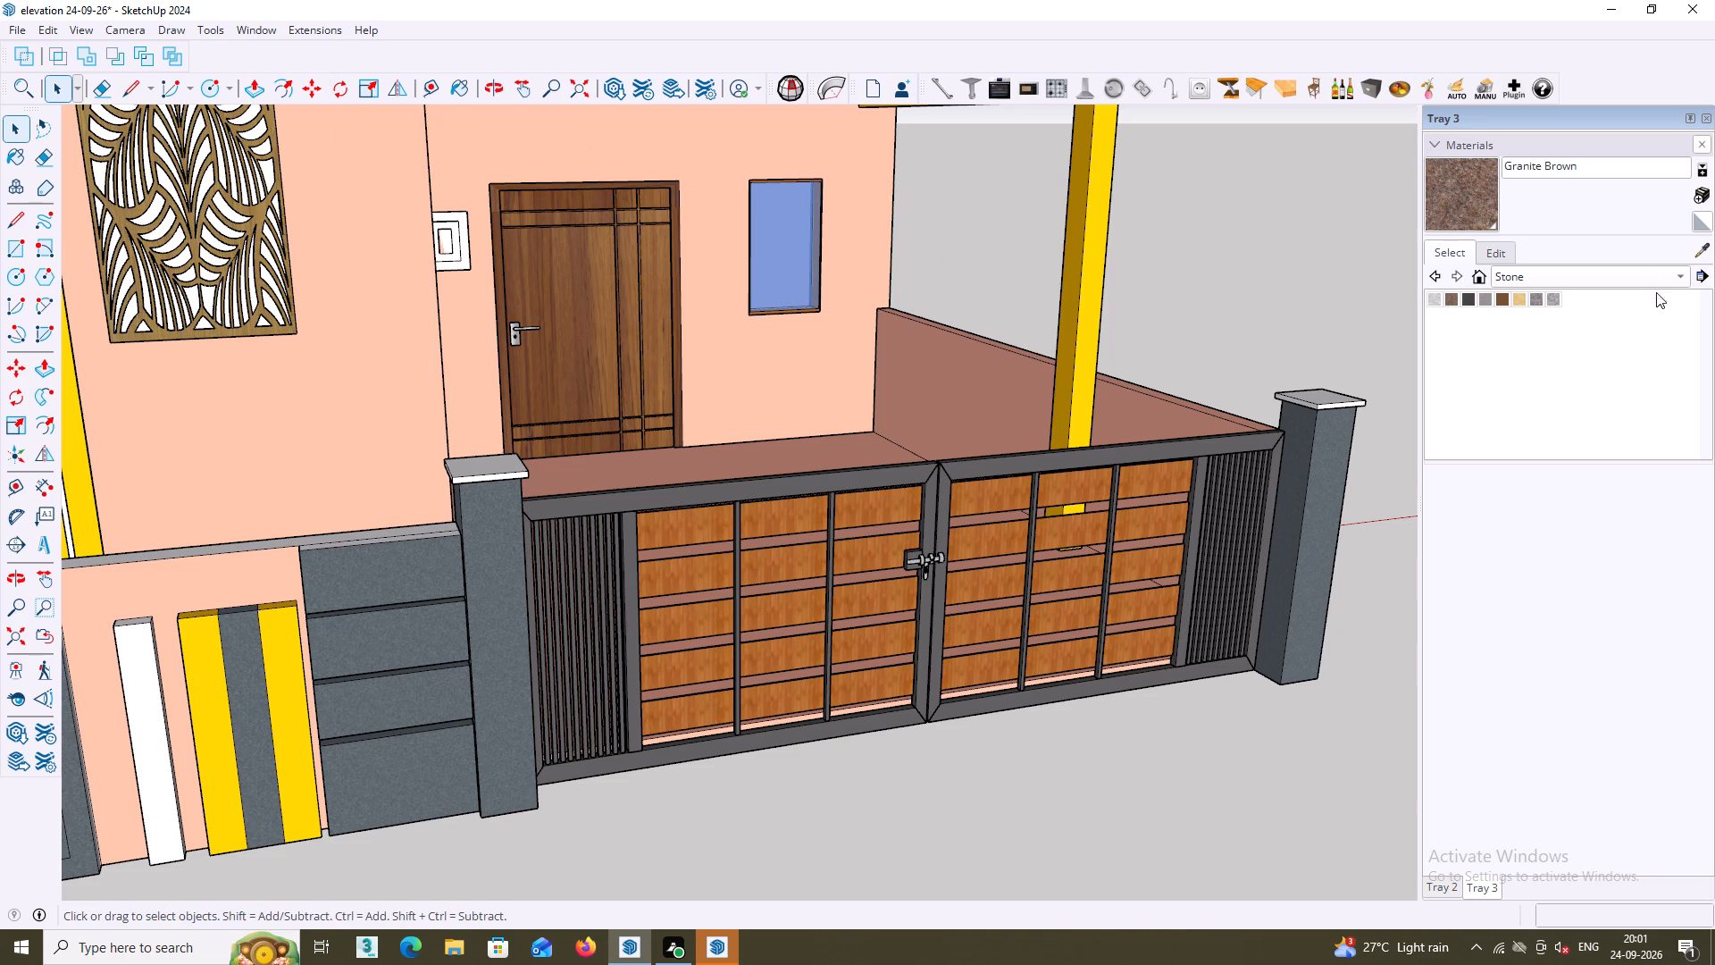
# Browse the In Model materials and go back through the Stone and Synthetic Surfaces collections to Colors.
pyautogui.click(1676, 275)
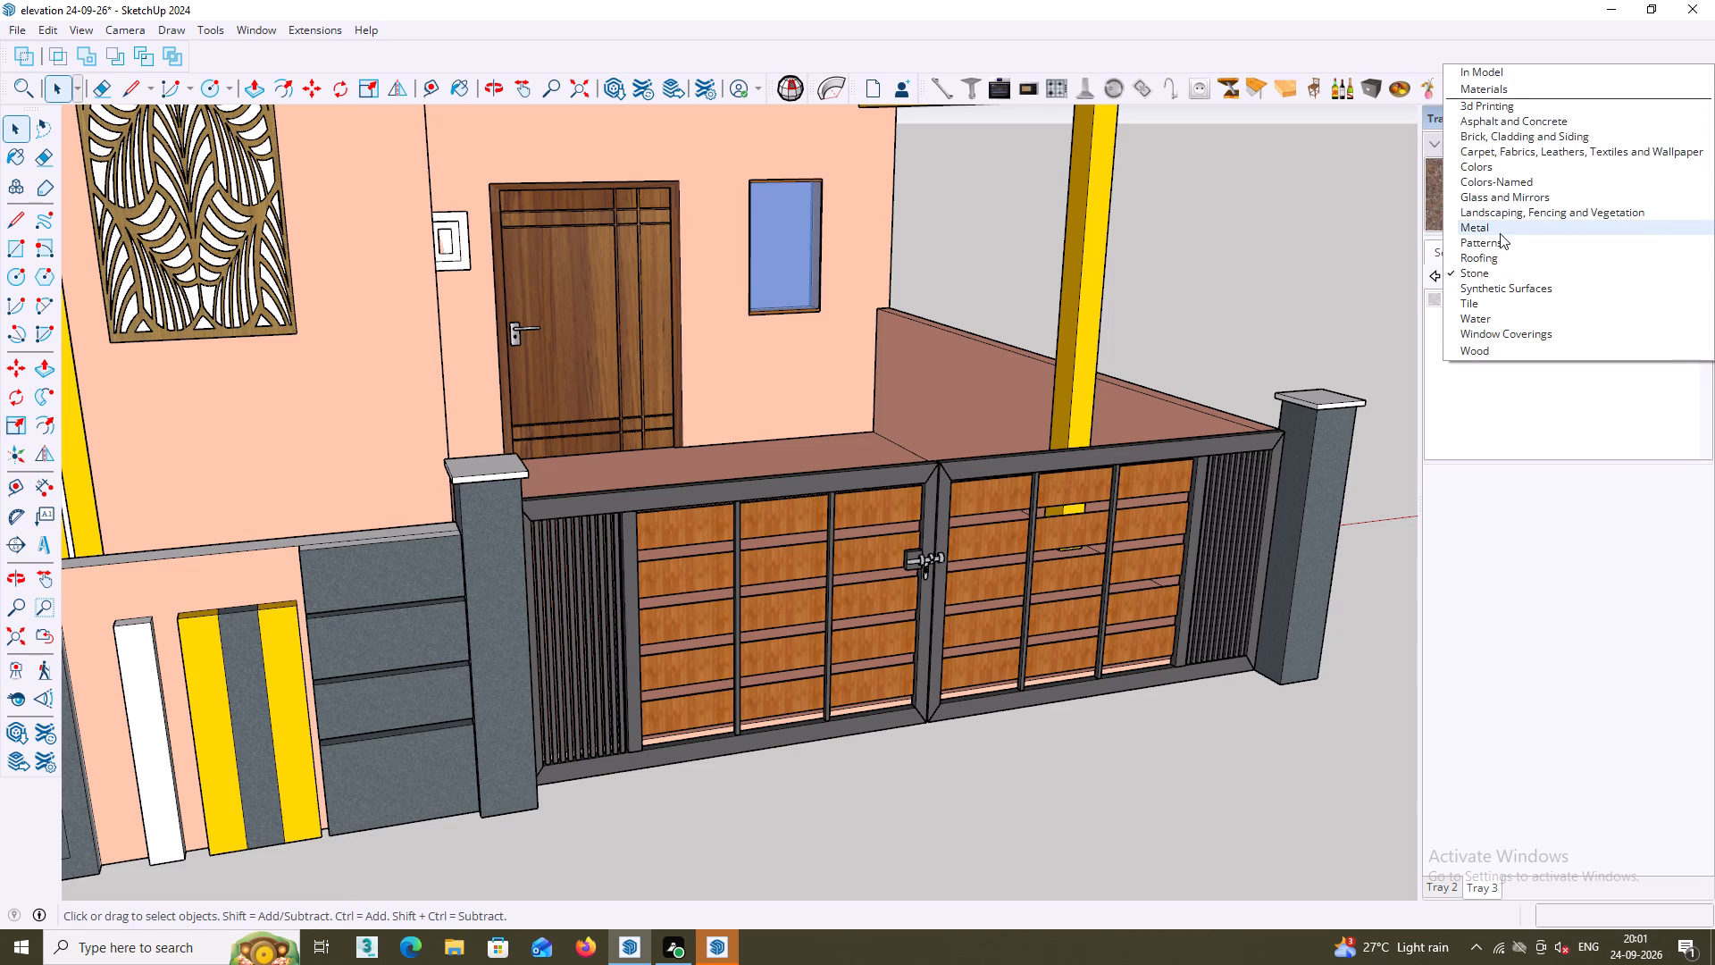
pyautogui.click(1475, 70)
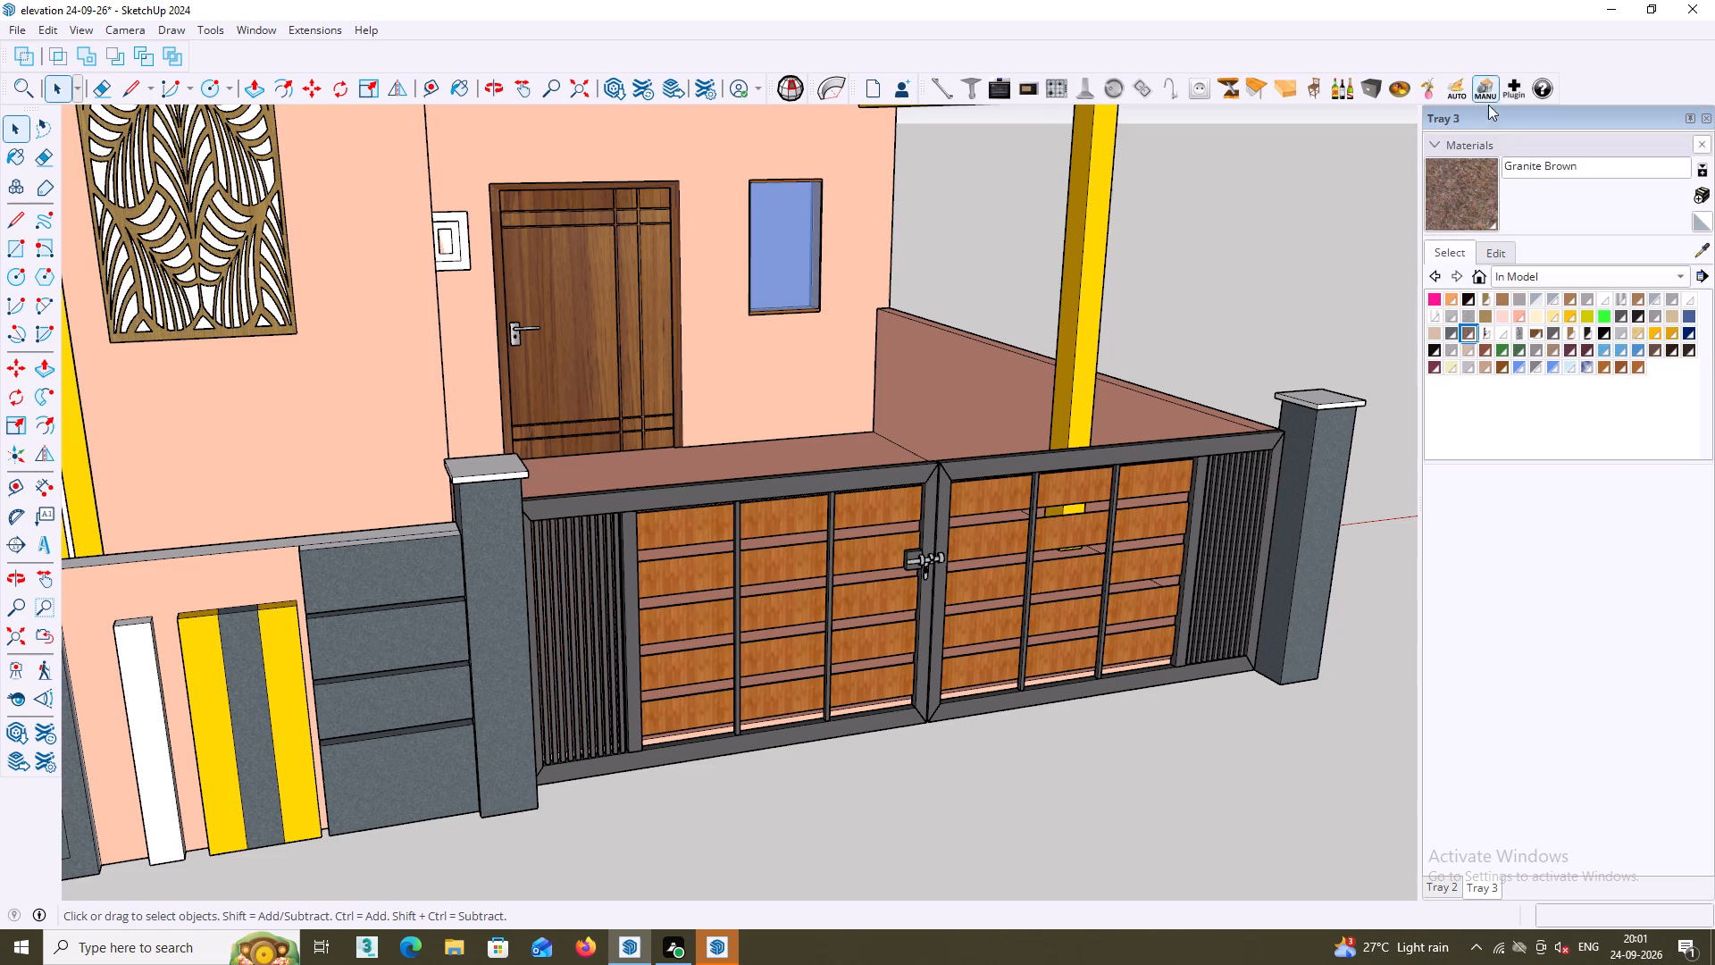
pyautogui.click(1477, 273)
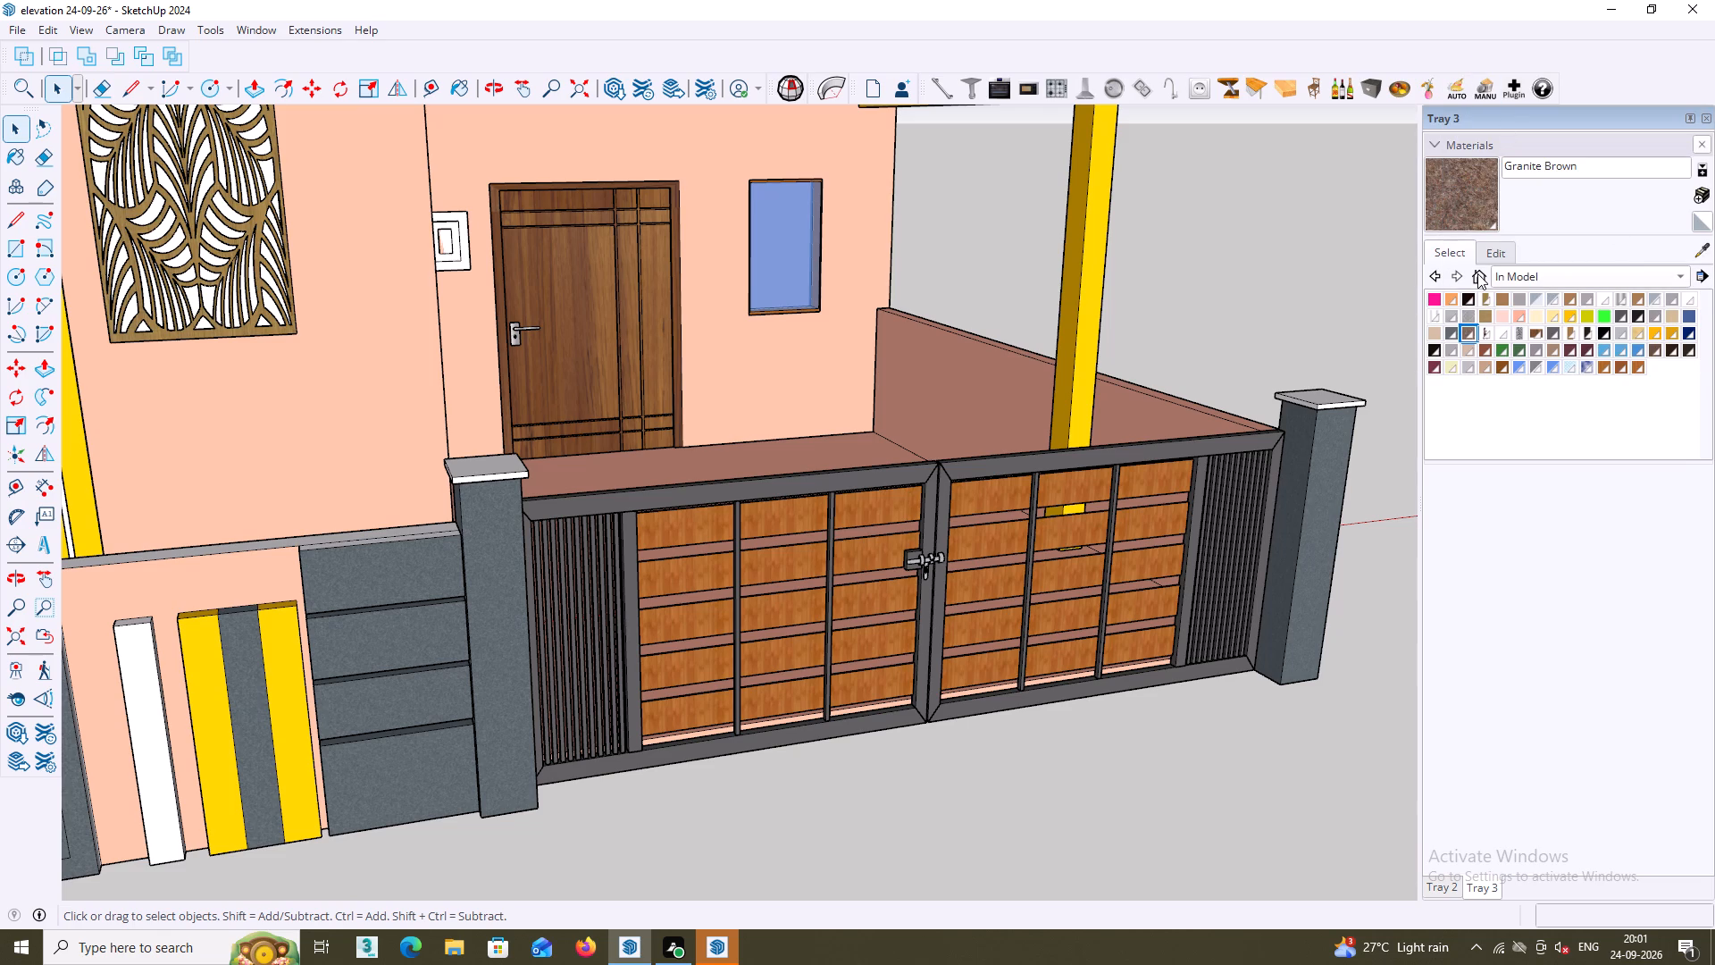
pyautogui.doubleClick(1477, 273)
pyautogui.click(1429, 274)
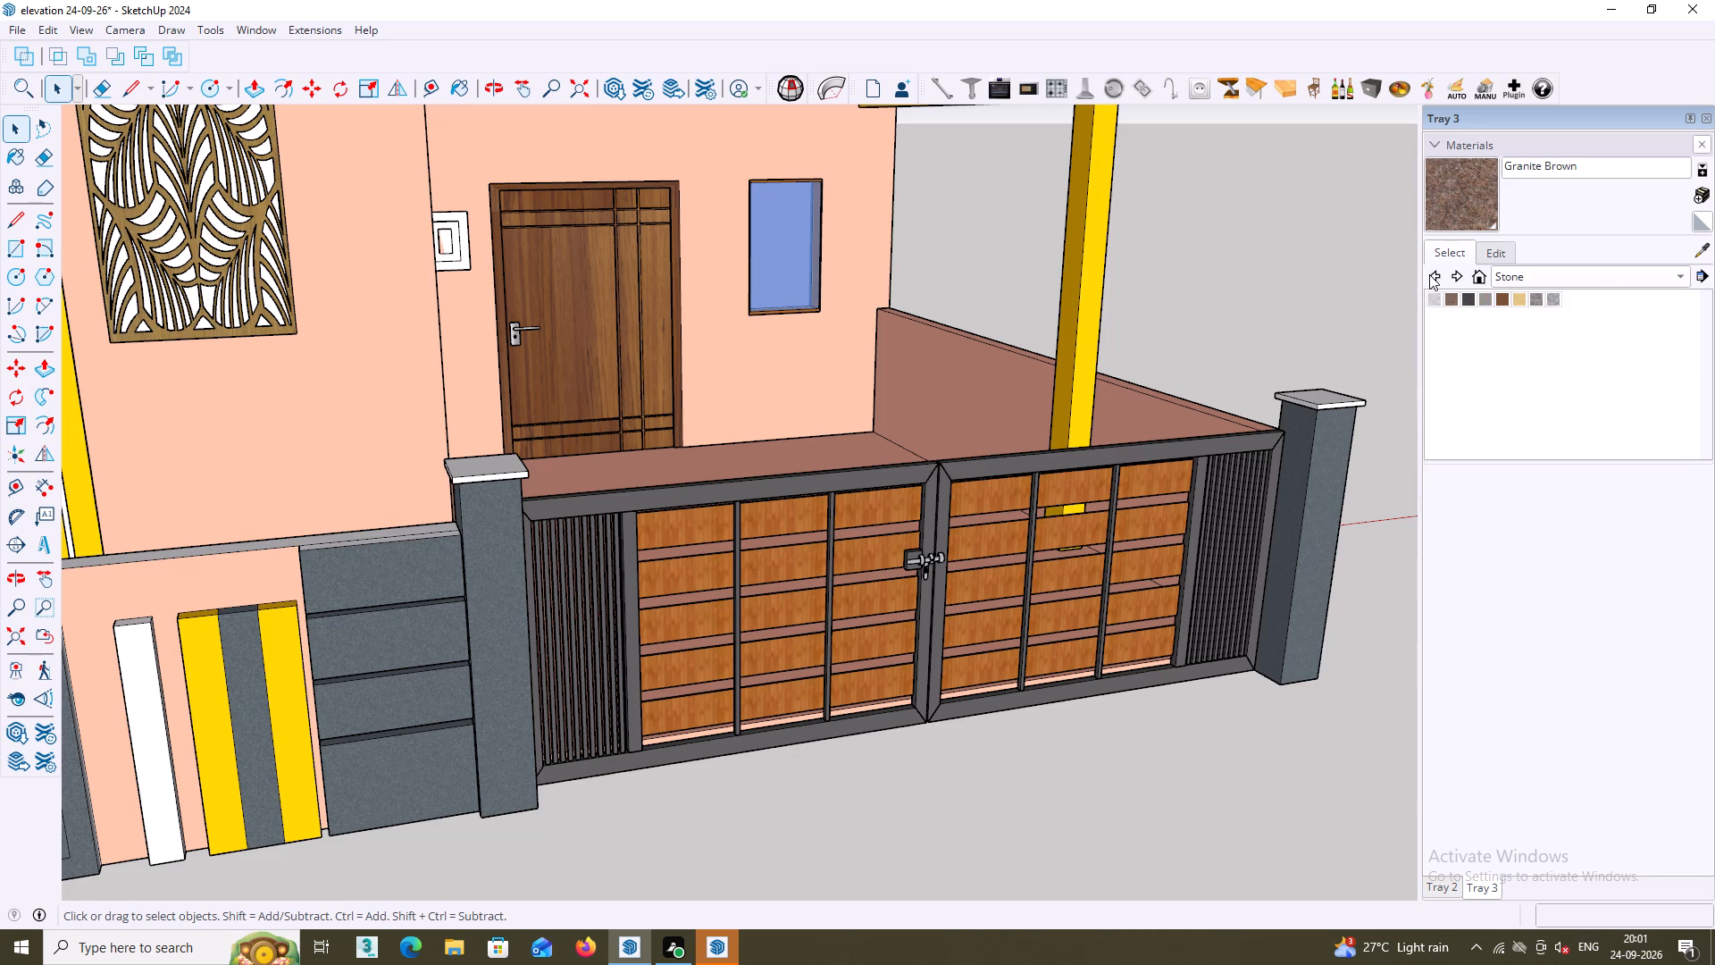
pyautogui.click(1435, 271)
pyautogui.doubleClick(1435, 271)
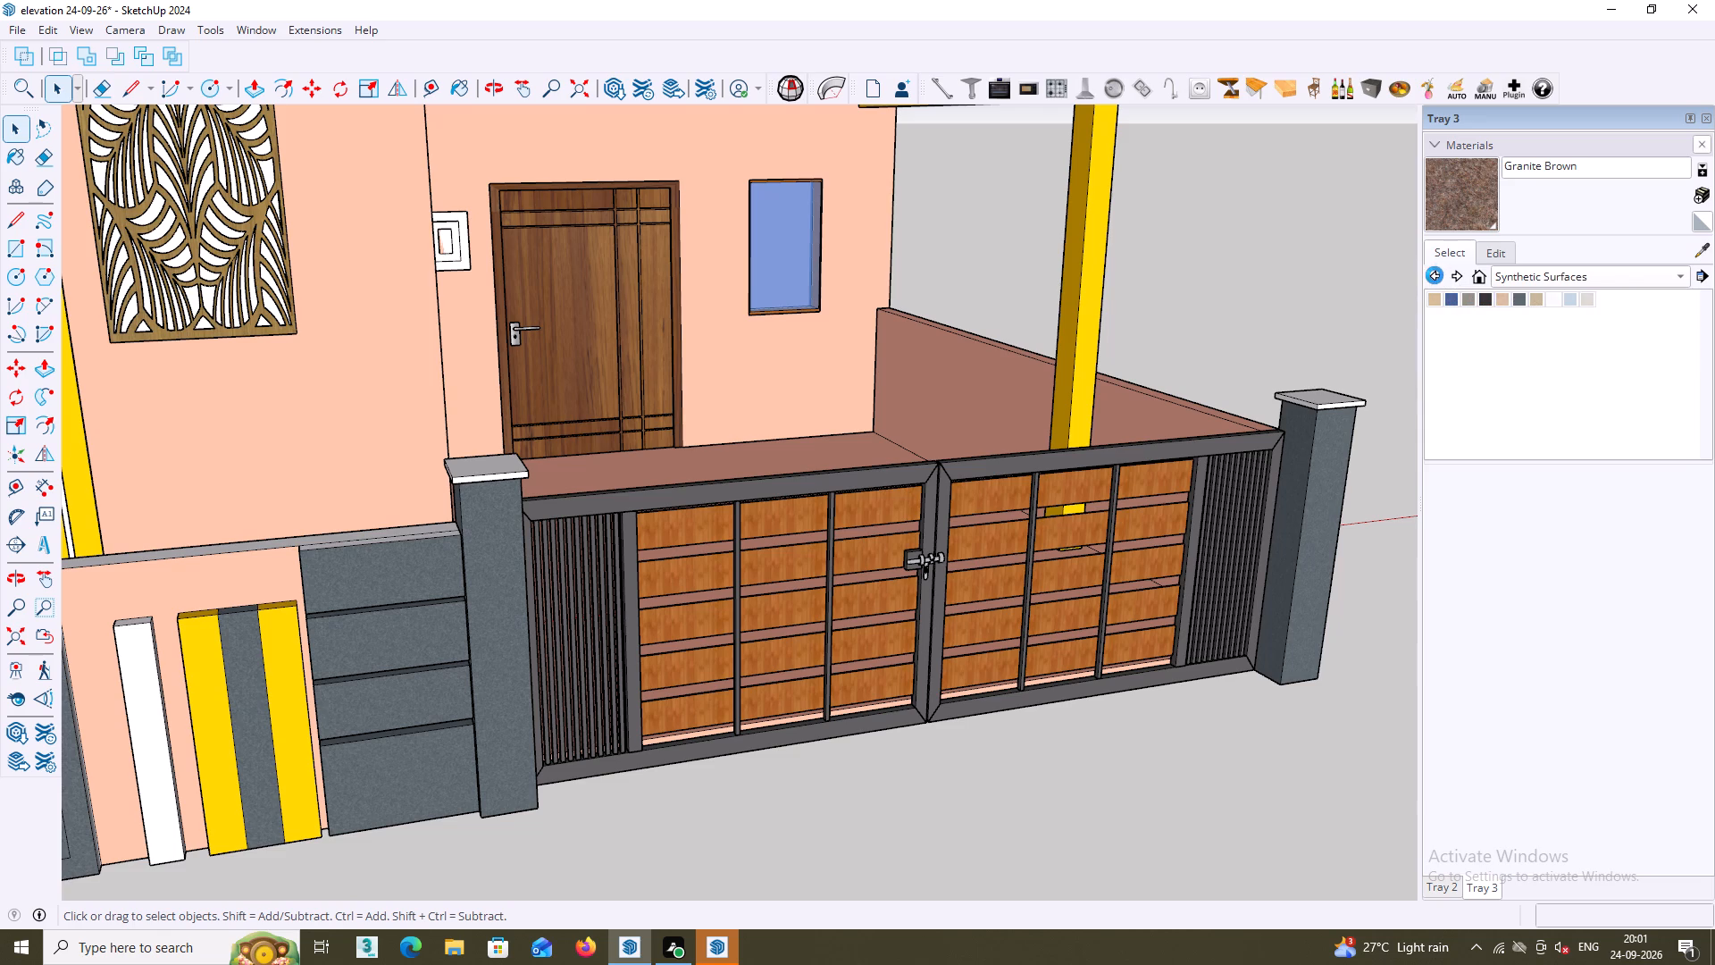
pyautogui.click(1435, 275)
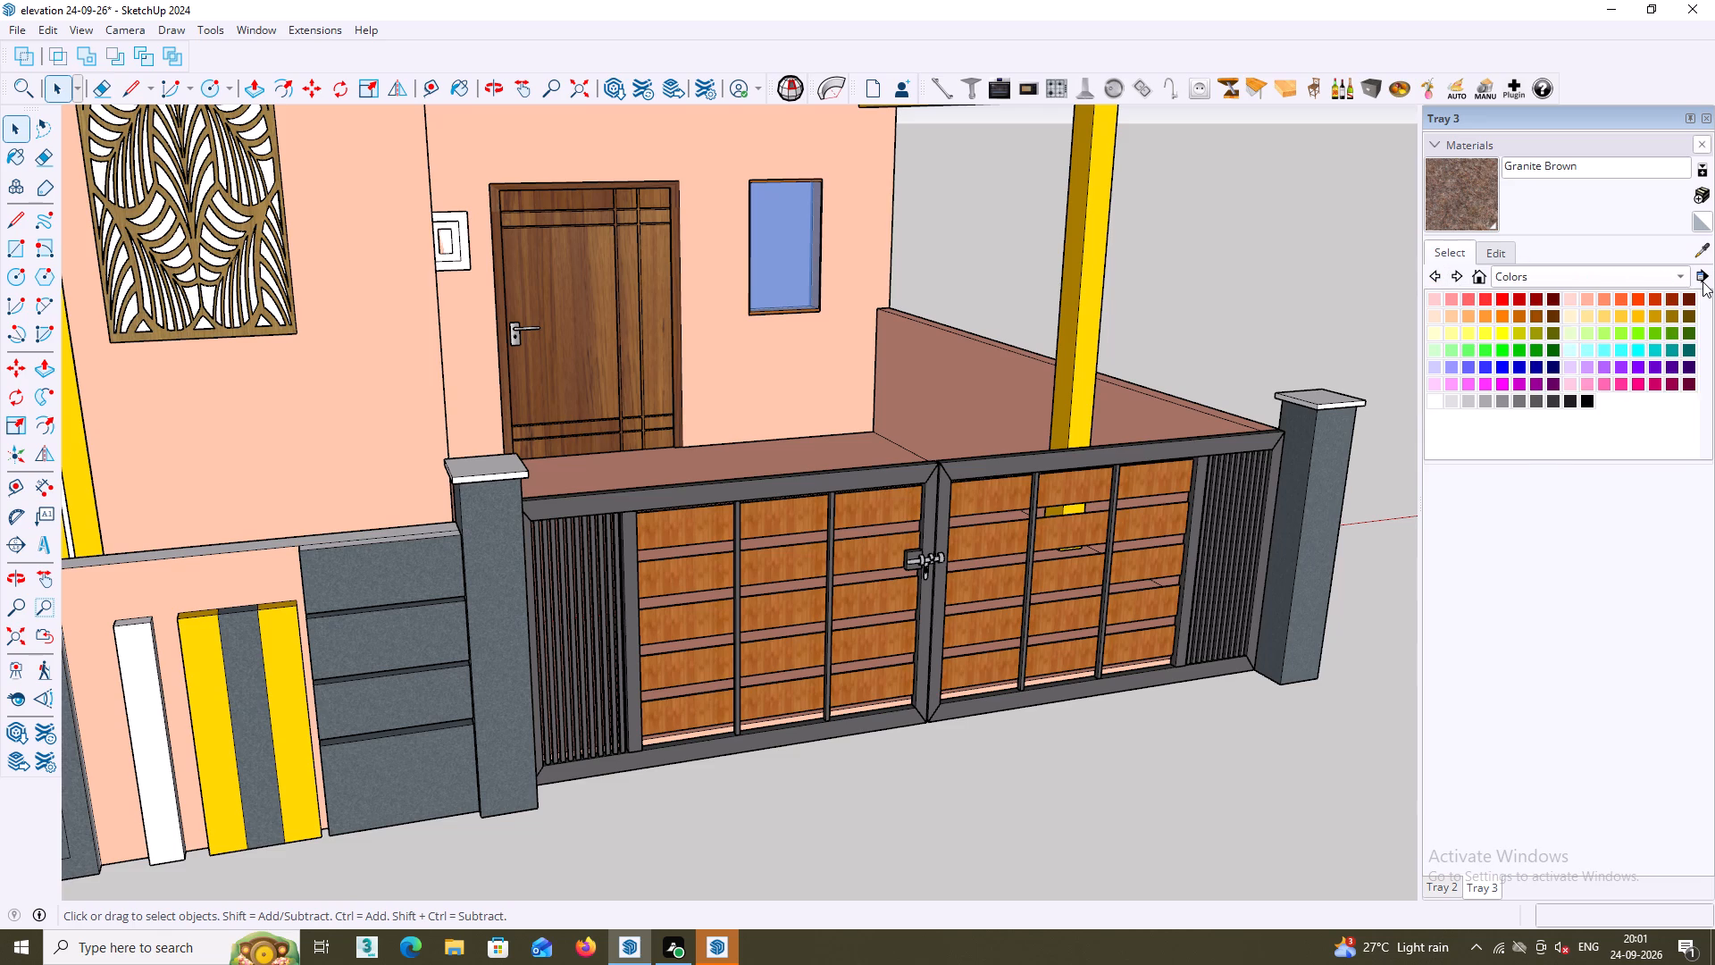
# Switch from the Colors collection to Landscaping, Fencing and Vegetation and look through its materials.
pyautogui.click(1702, 281)
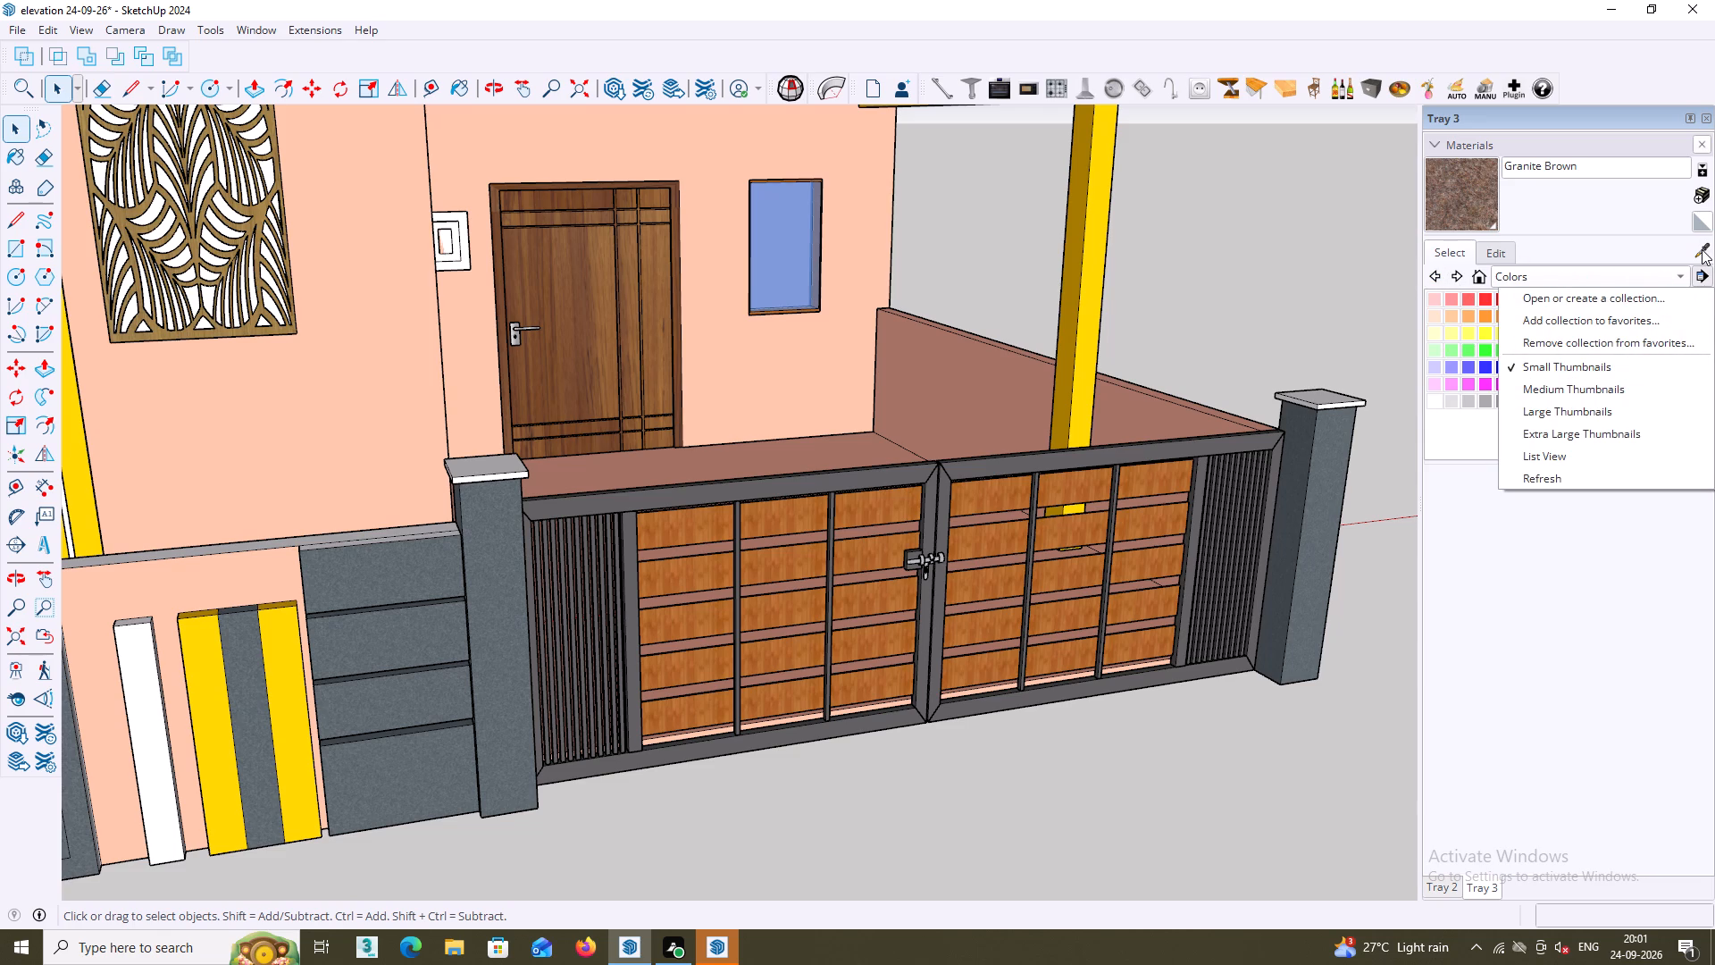
pyautogui.click(1693, 252)
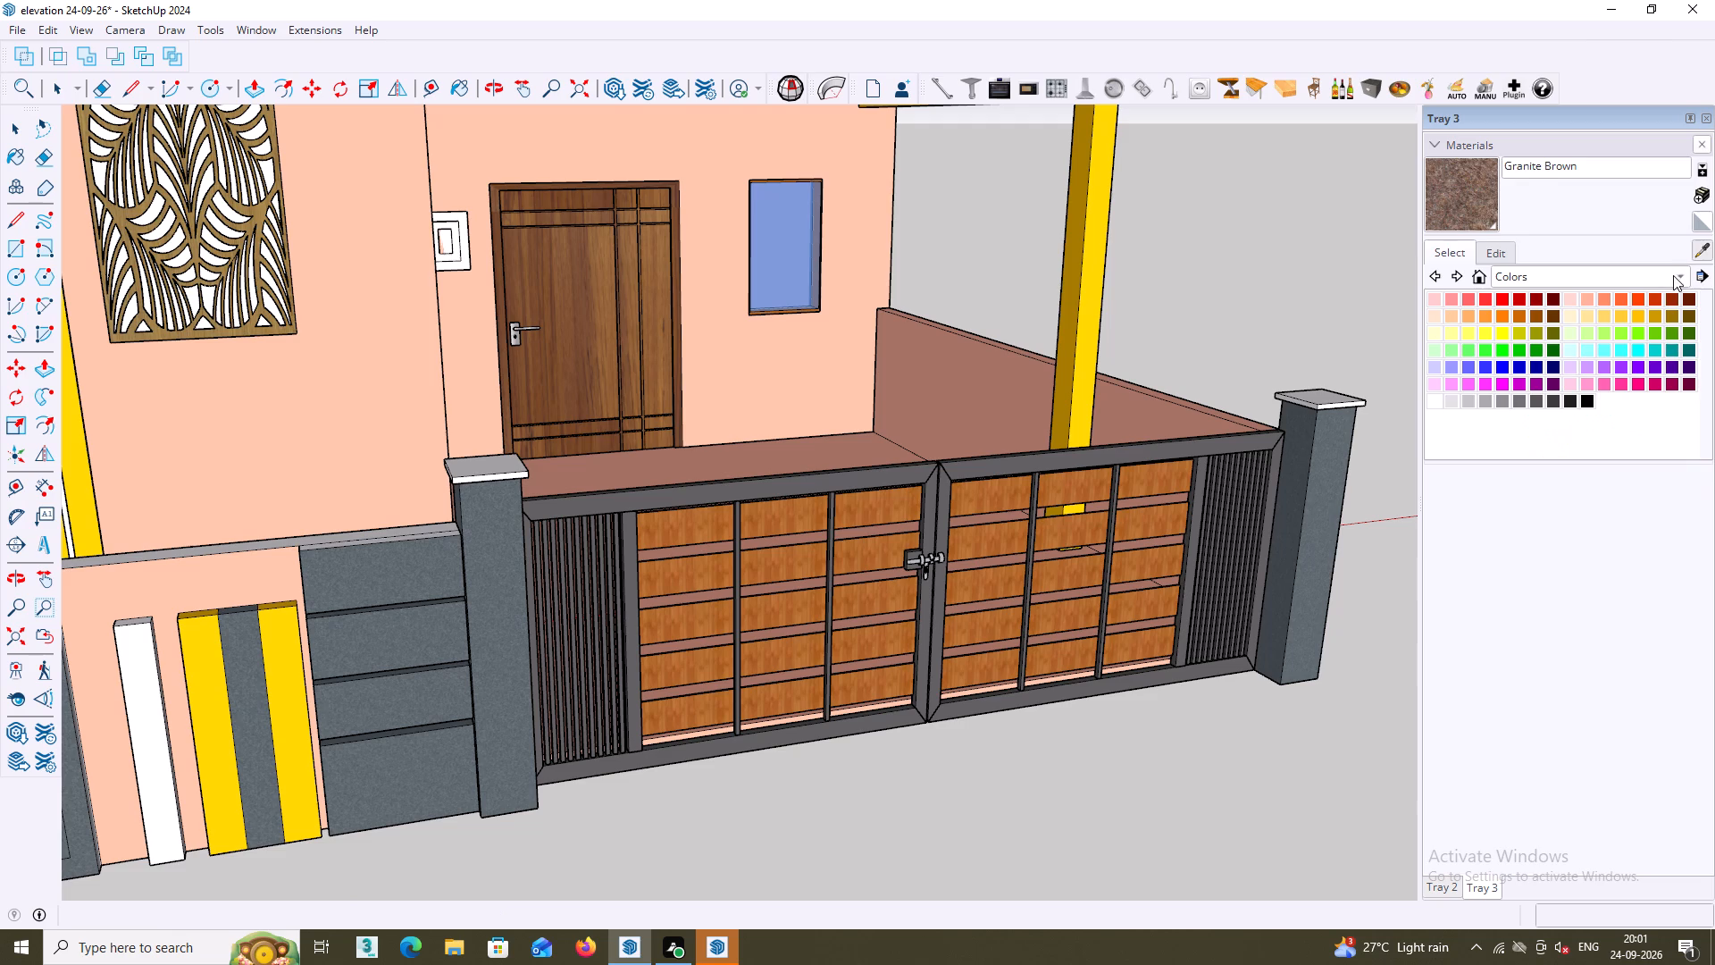
pyautogui.click(1676, 274)
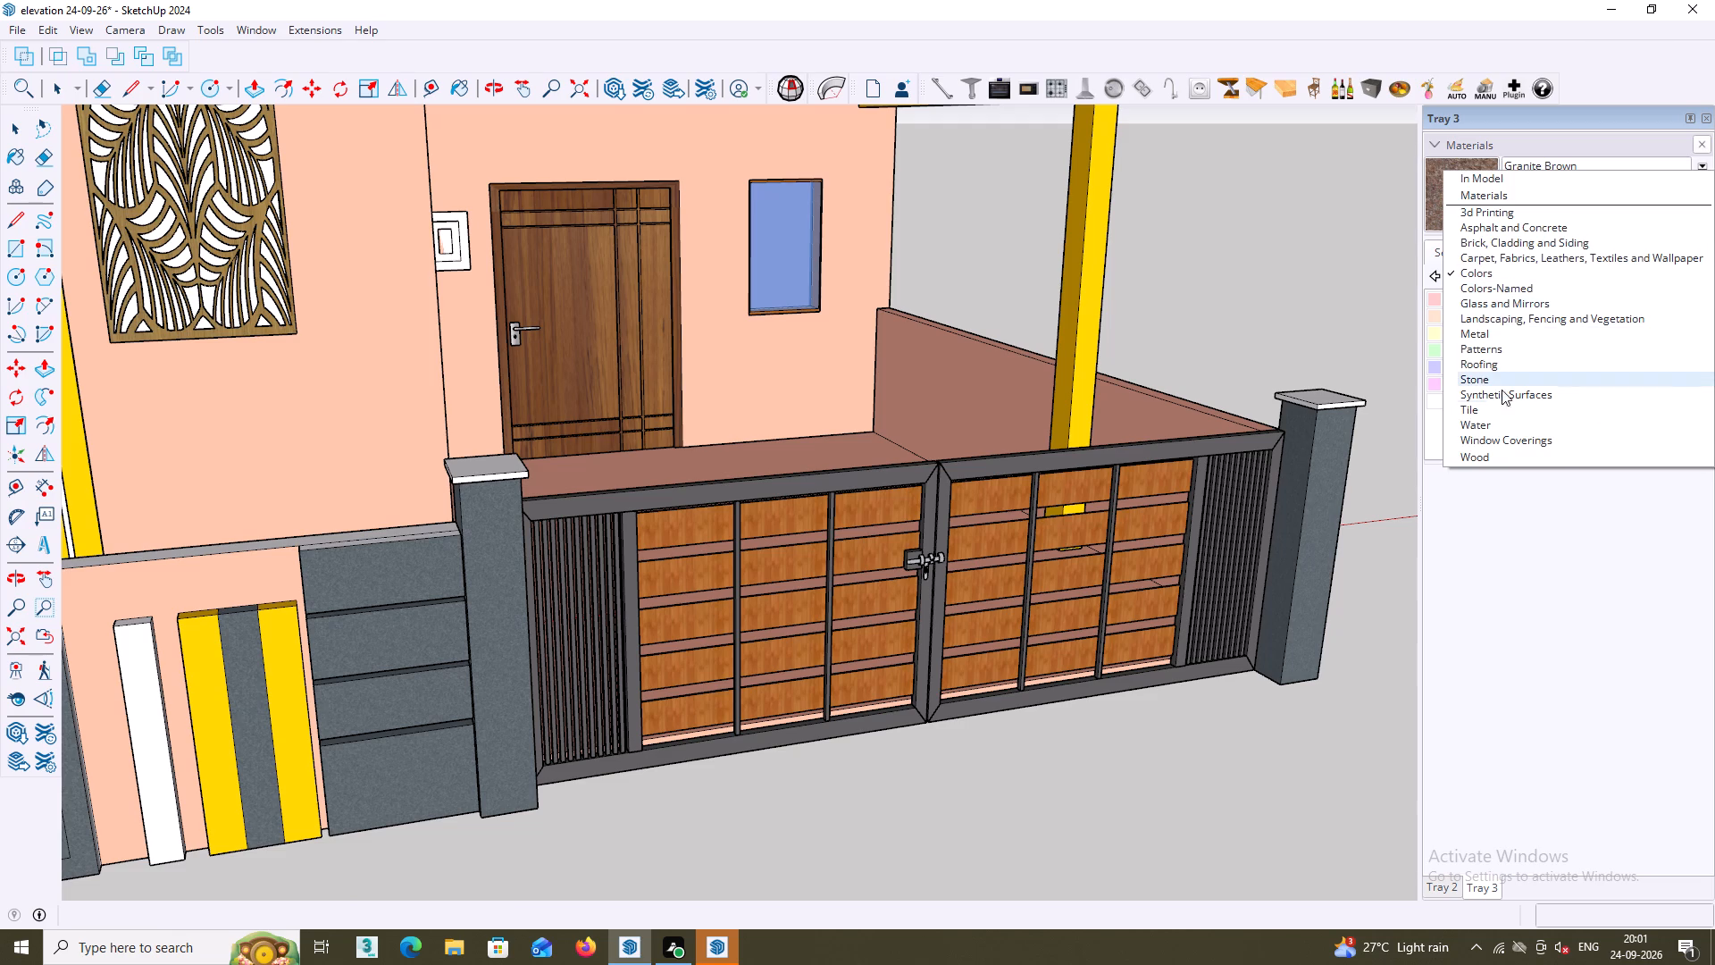
pyautogui.scroll(2, 1489, 274)
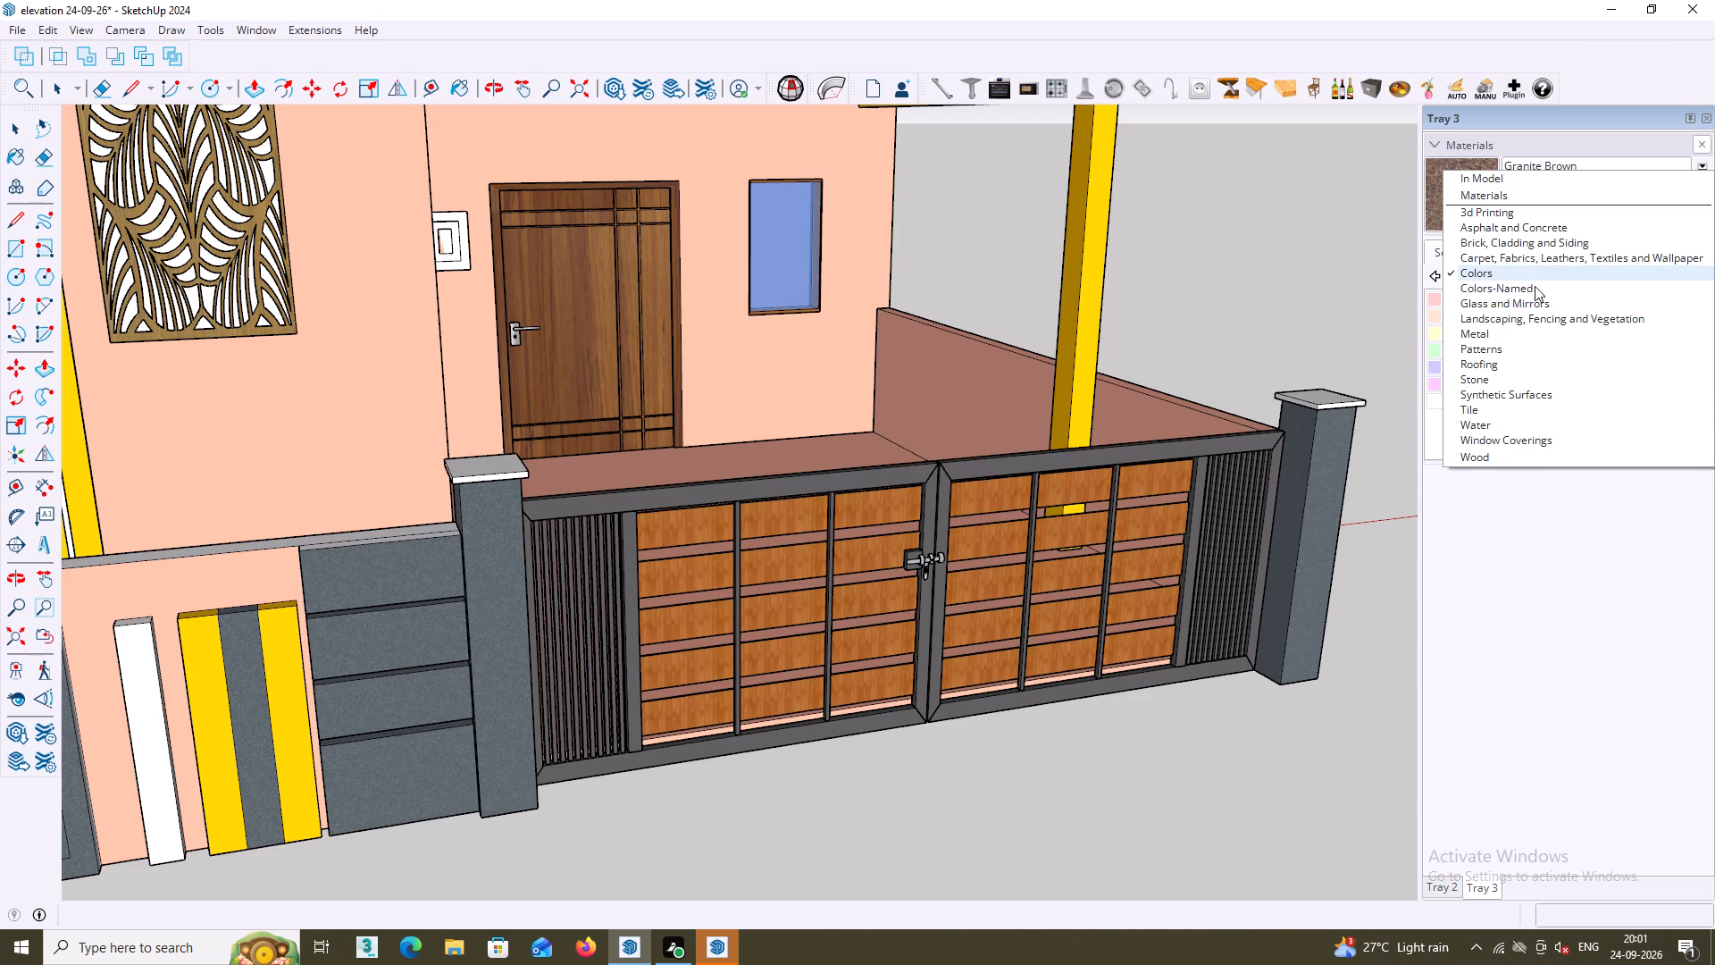
pyautogui.scroll(-3, 1493, 473)
pyautogui.scroll(-11, 1488, 398)
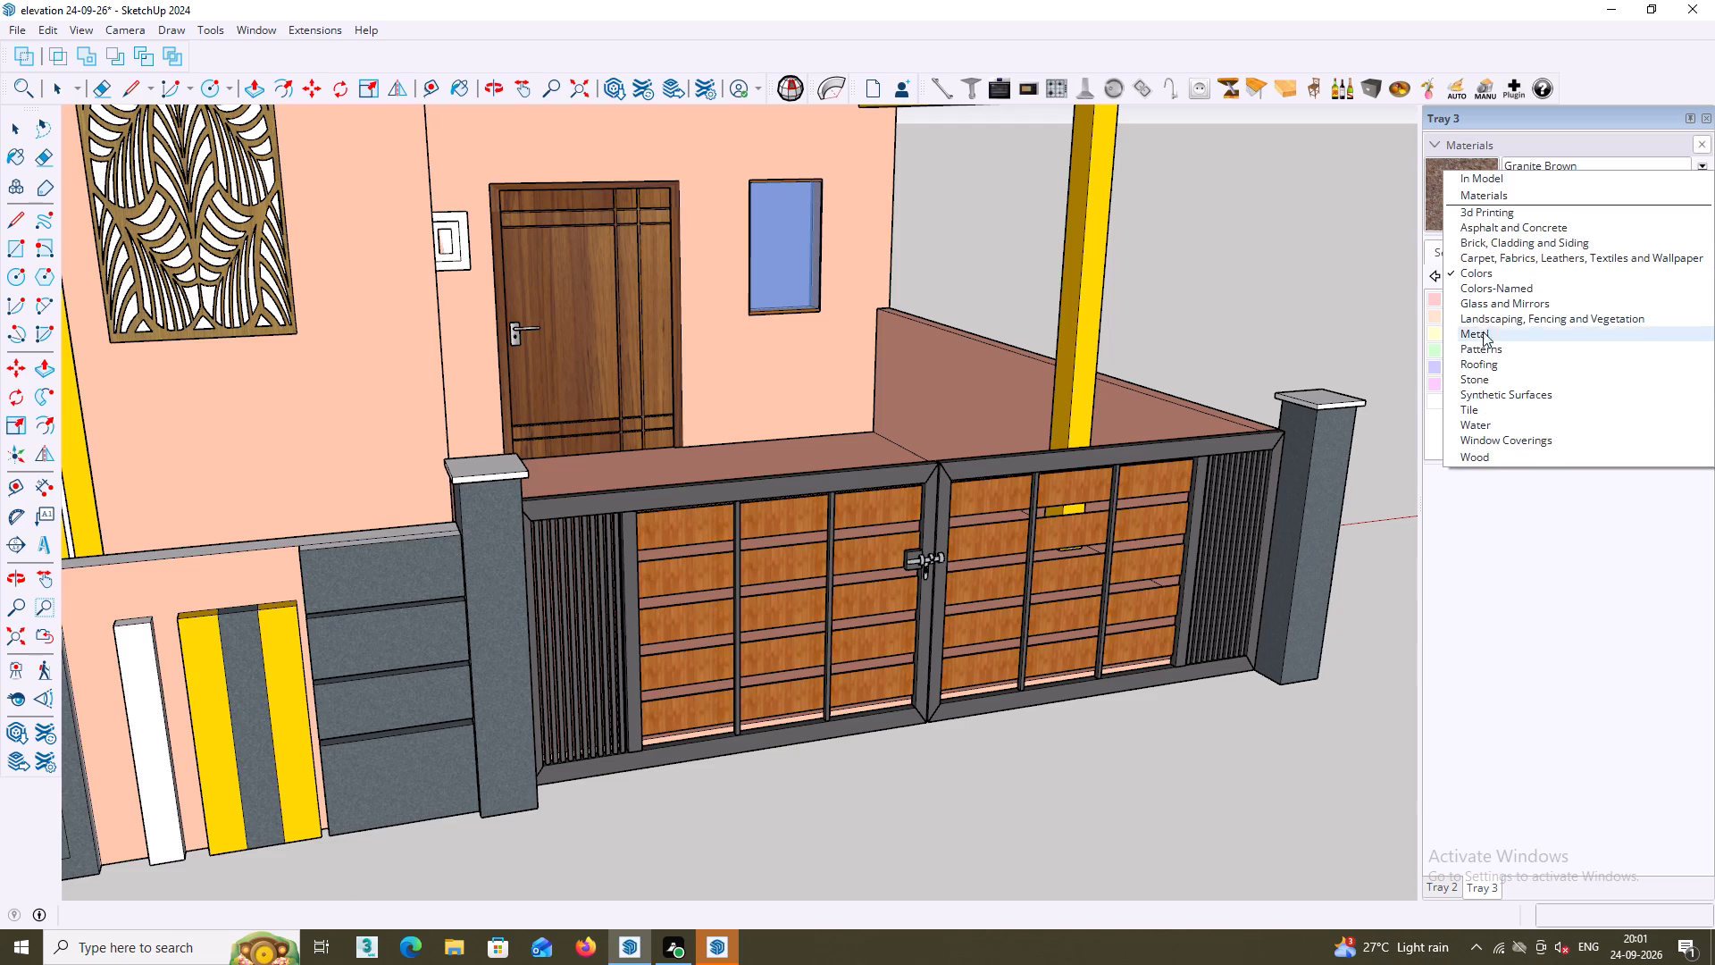
pyautogui.click(1483, 315)
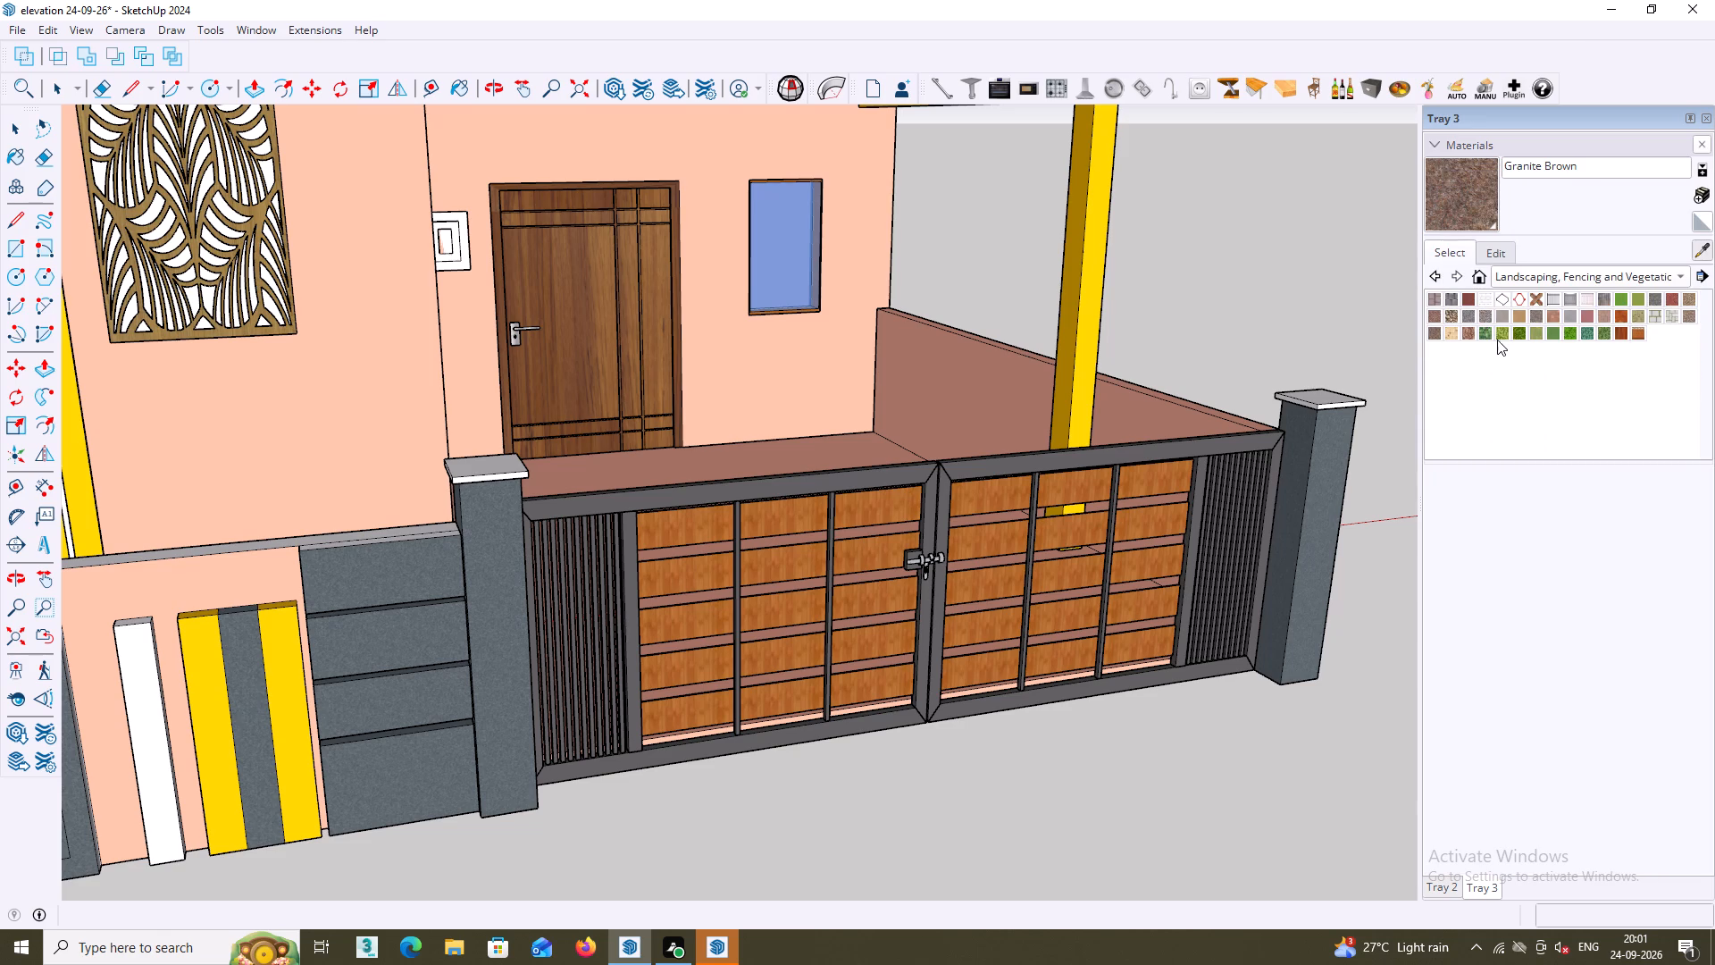
pyautogui.scroll(3, 1664, 297)
pyautogui.scroll(1, 1490, 315)
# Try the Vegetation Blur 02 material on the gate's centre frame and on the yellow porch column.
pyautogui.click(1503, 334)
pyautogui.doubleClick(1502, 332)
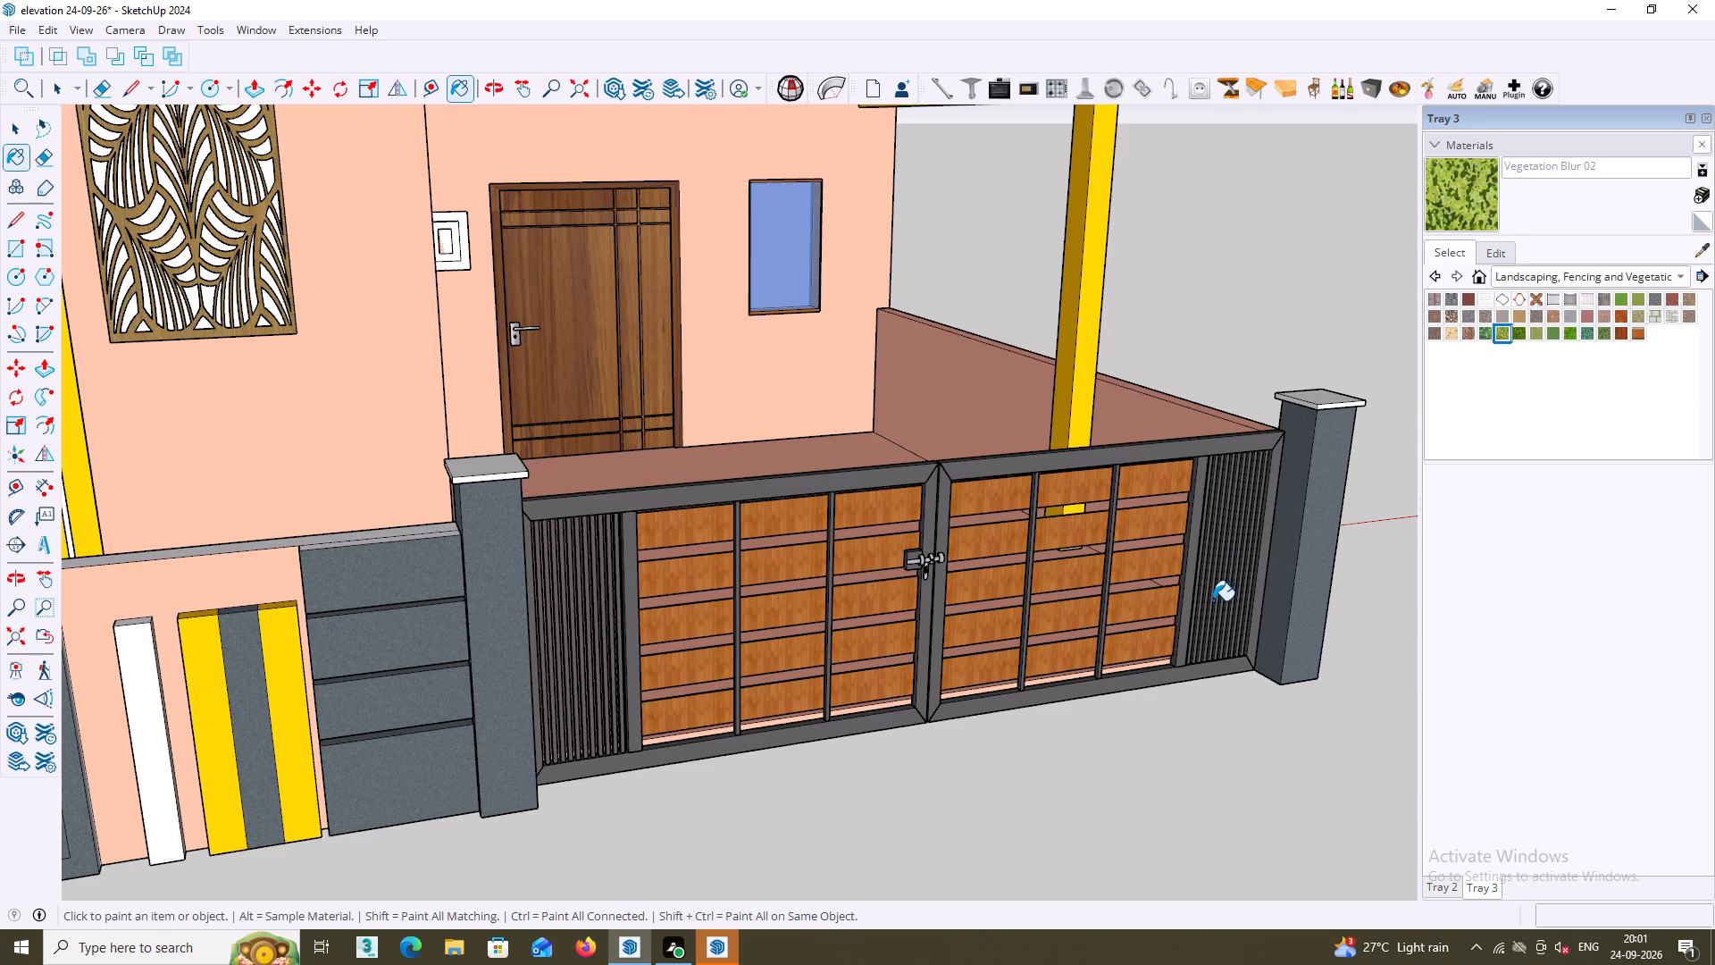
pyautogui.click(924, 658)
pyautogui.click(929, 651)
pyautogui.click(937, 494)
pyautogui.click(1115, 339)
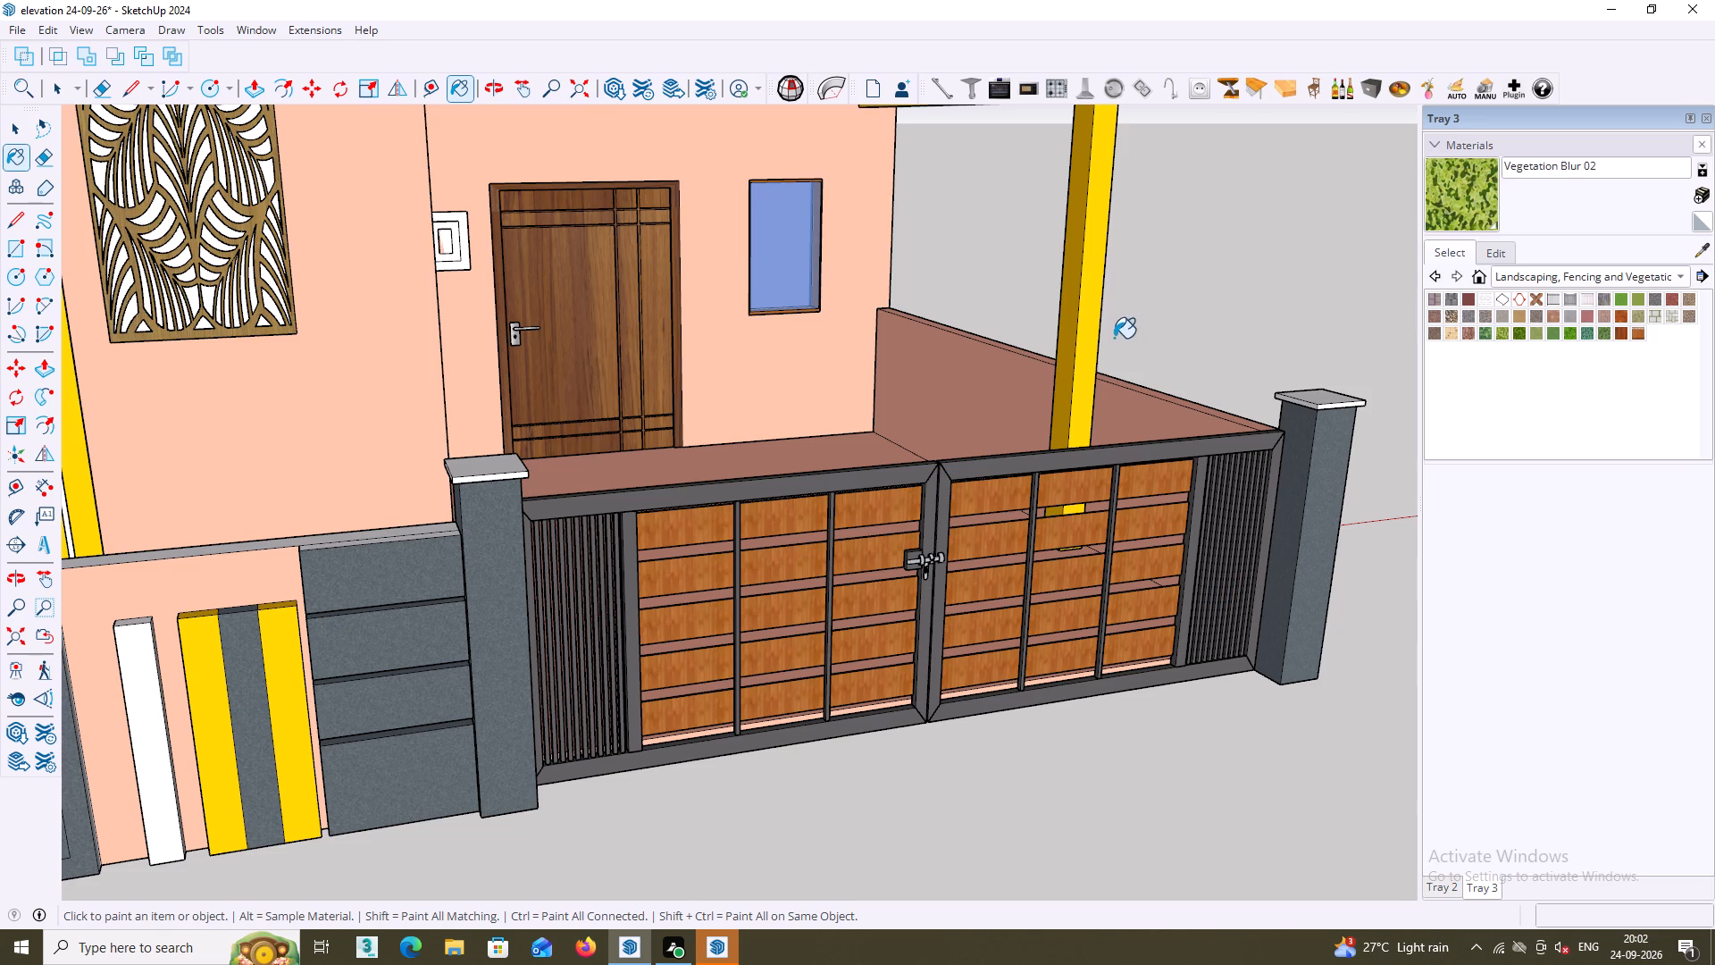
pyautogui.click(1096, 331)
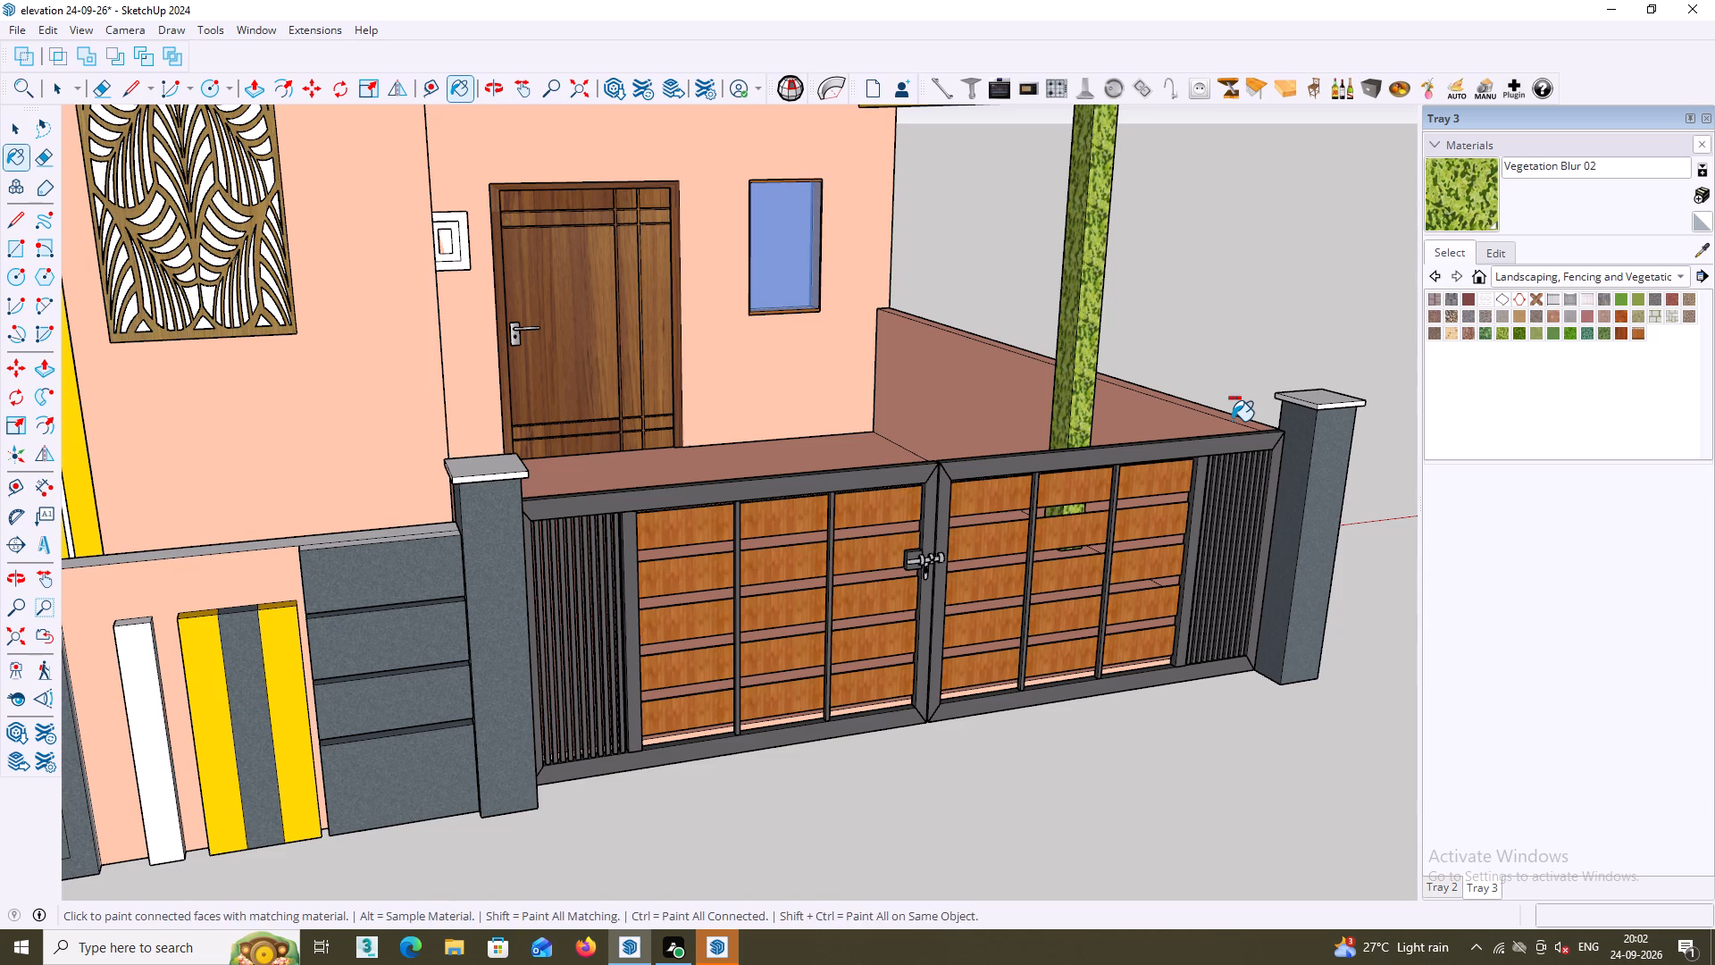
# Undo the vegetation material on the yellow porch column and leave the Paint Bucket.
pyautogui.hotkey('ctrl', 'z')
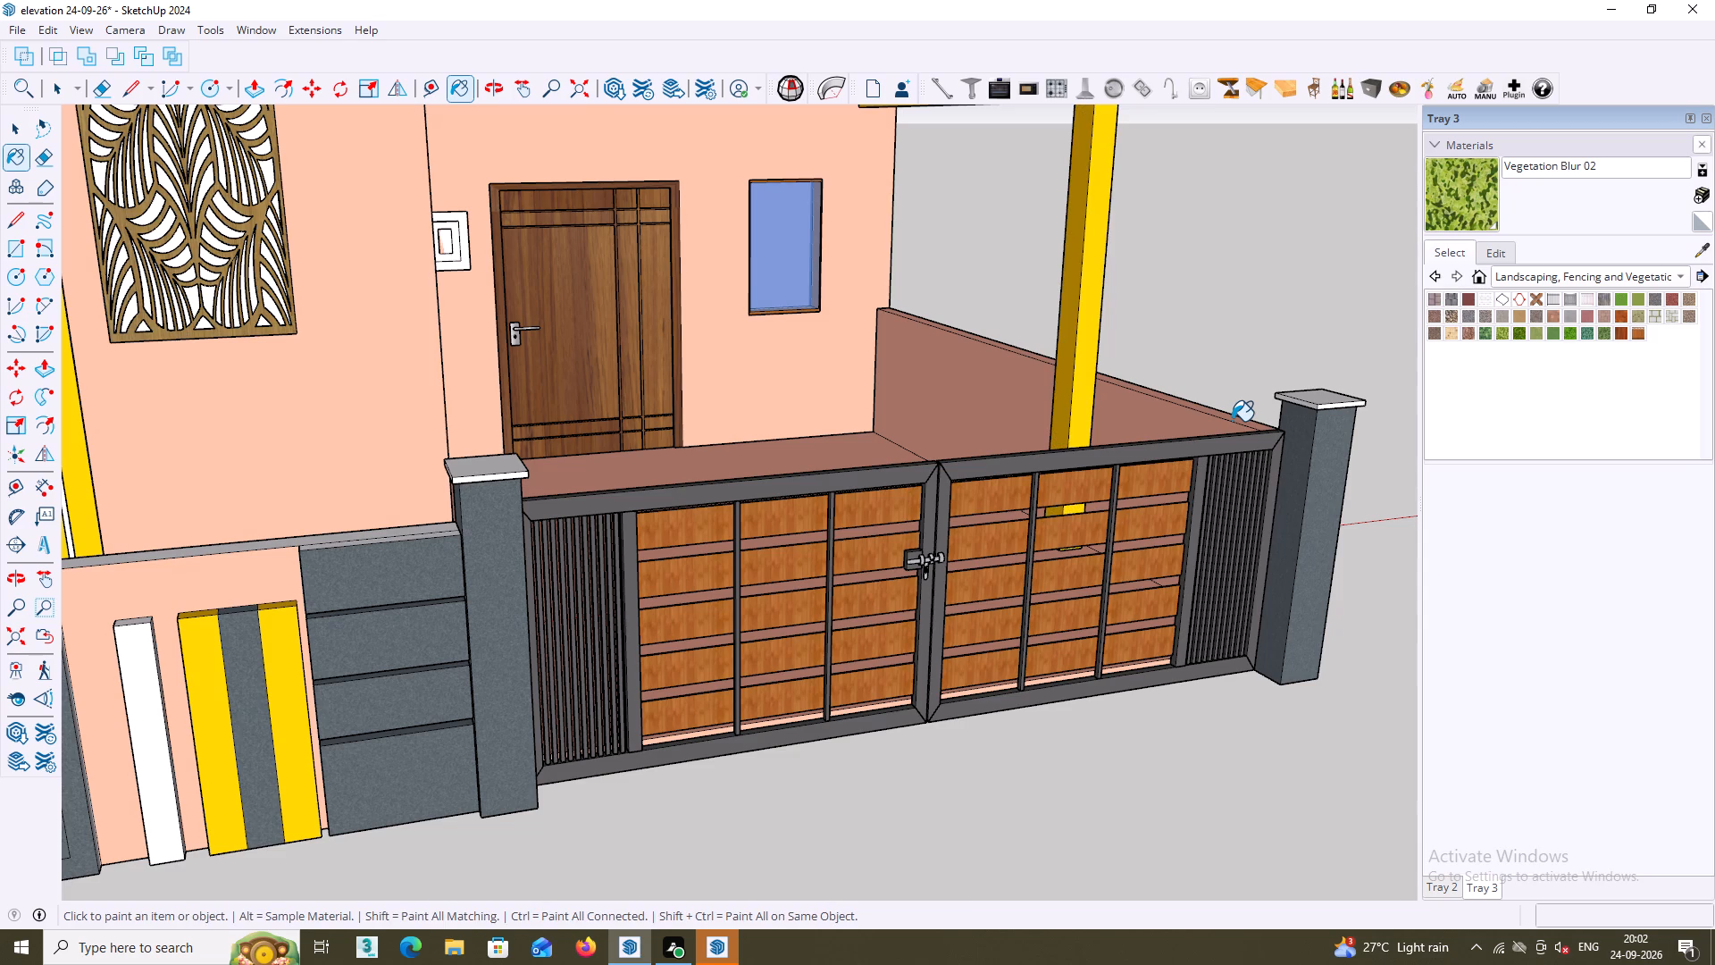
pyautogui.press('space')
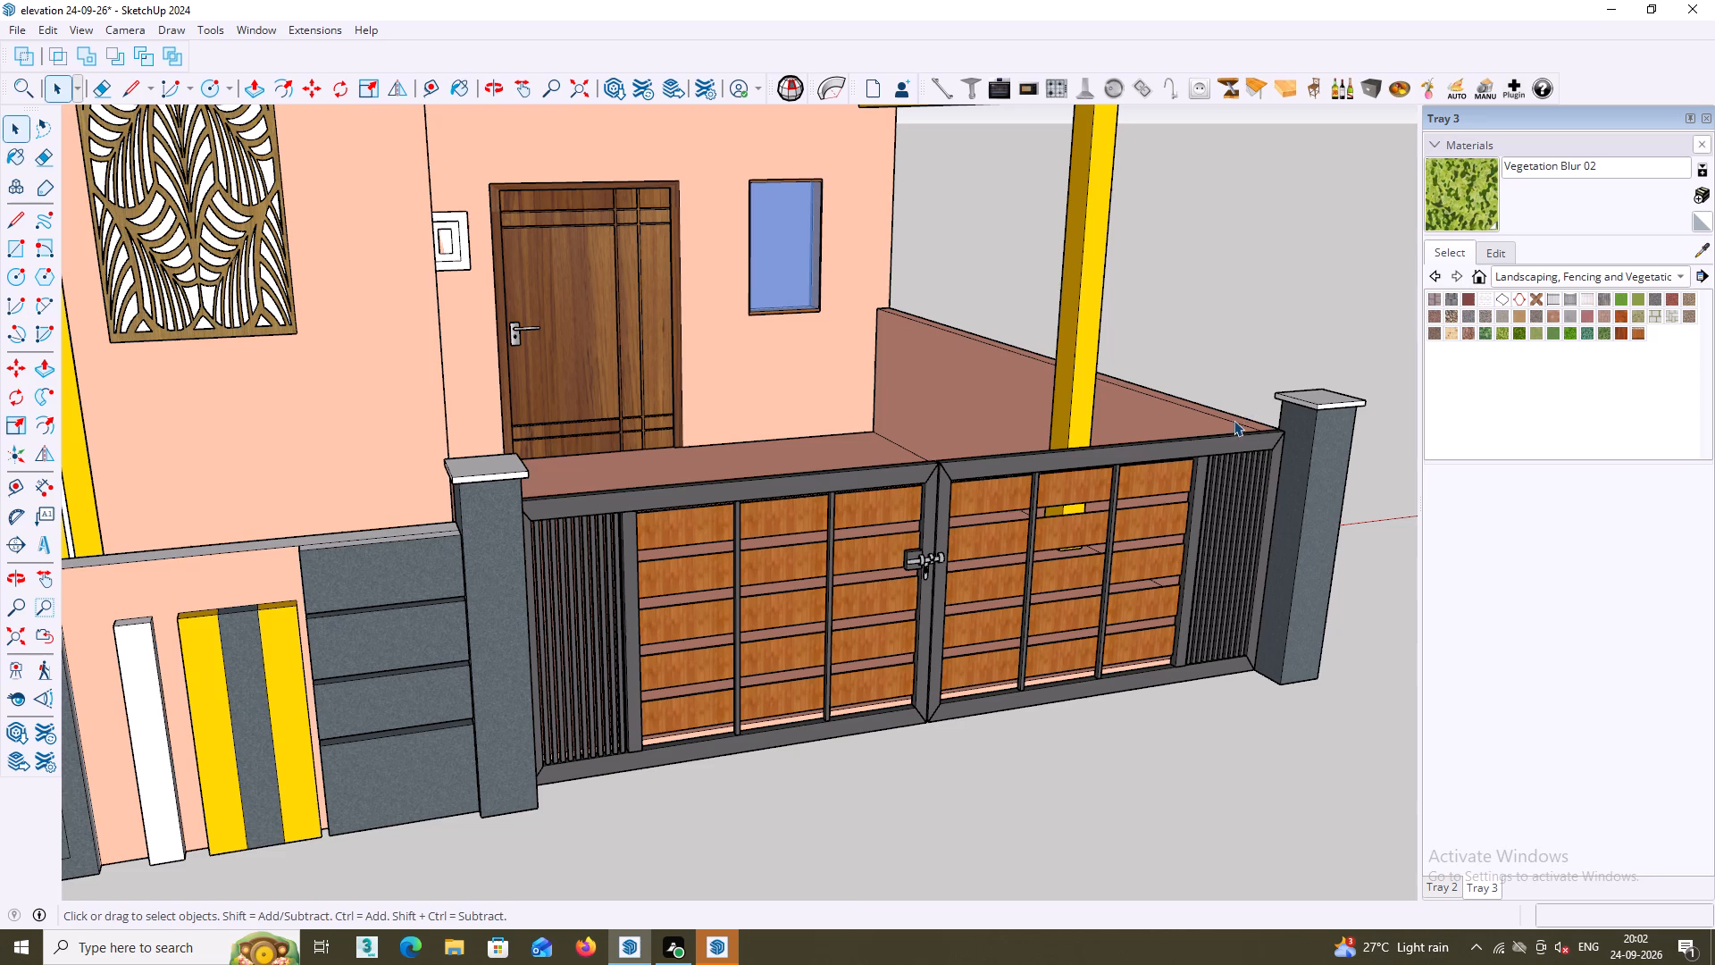
# Remove the Materials dialog from Tray 3.
pyautogui.scroll(-8, 1240, 418)
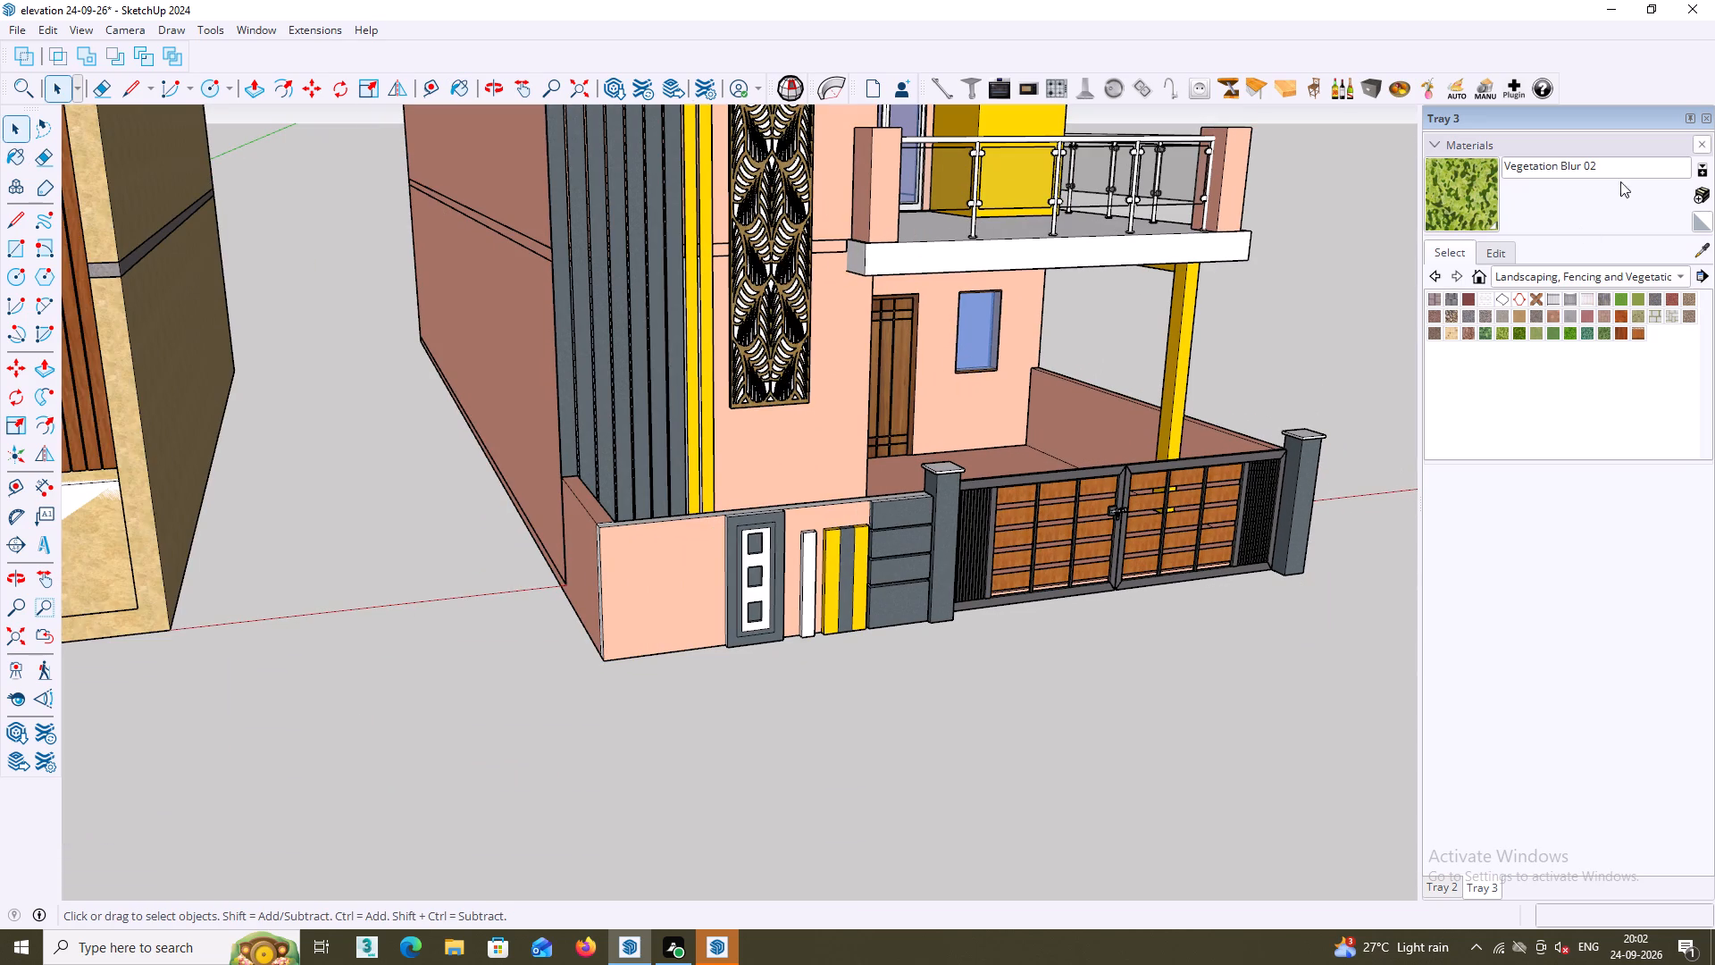
pyautogui.click(1698, 140)
pyautogui.keyDown('shift'); pyautogui.moveTo(1599, 339); pyautogui.dragTo(1415, 332, button='middle'); pyautogui.keyUp('shift')
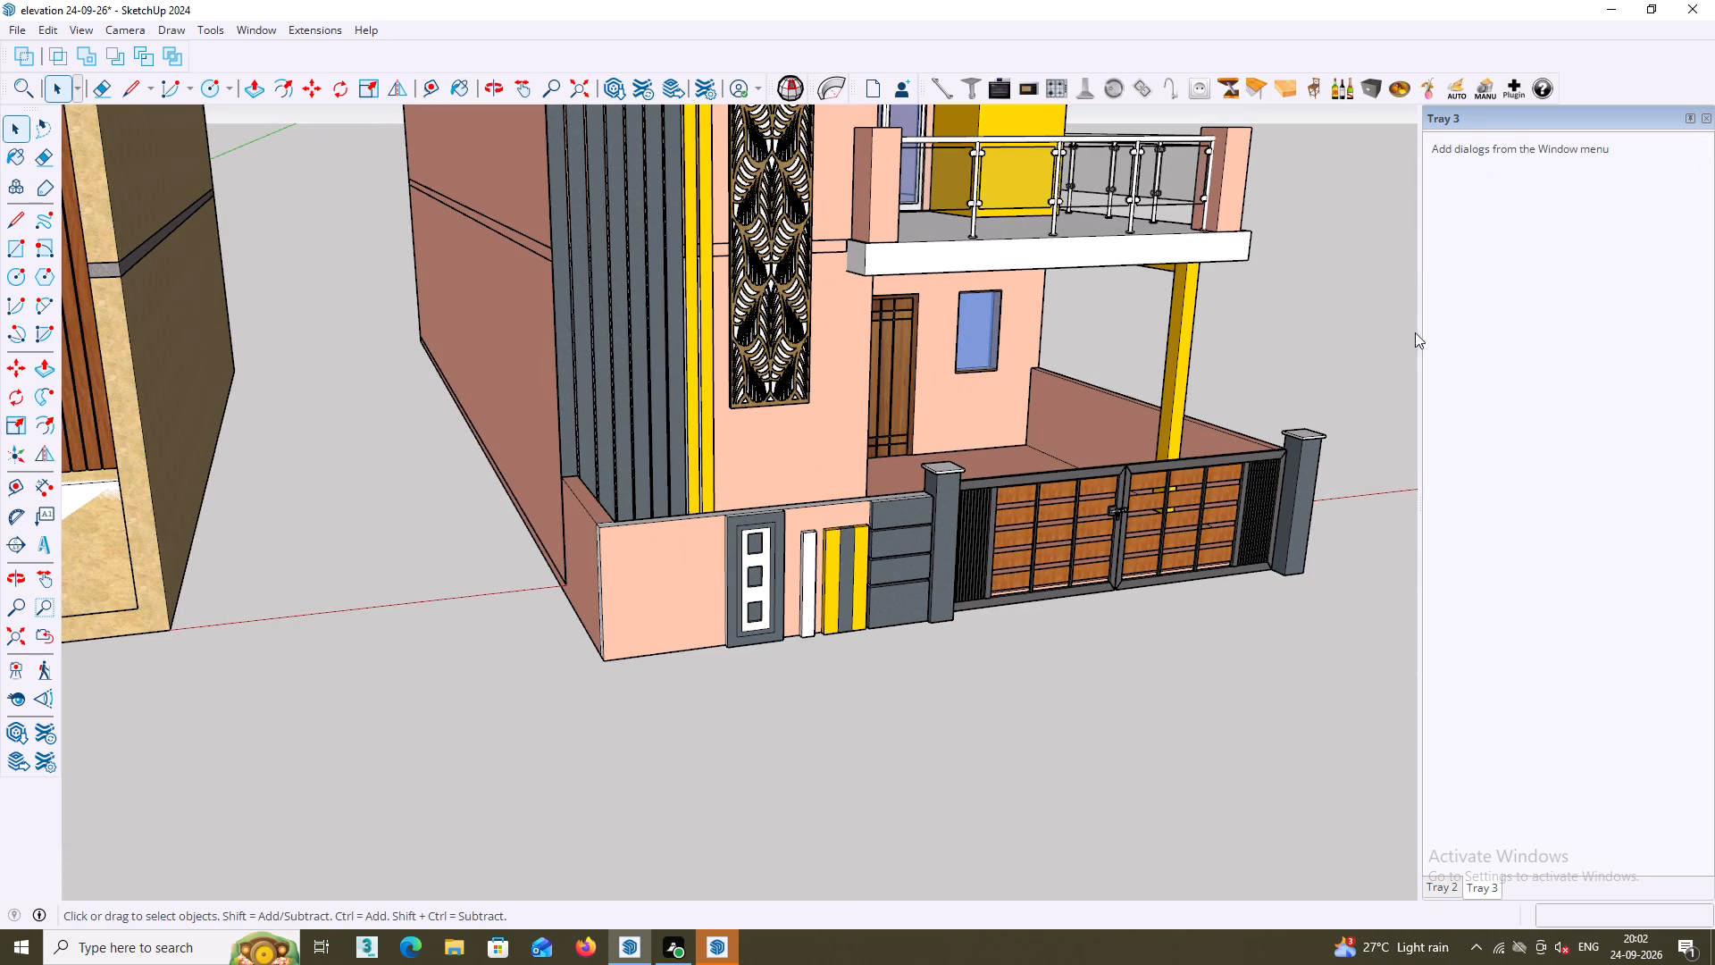
pyautogui.keyDown('shift'); pyautogui.moveTo(1415, 332); pyautogui.dragTo(1375, 331, button='middle'); pyautogui.keyUp('shift')
# Search 3D Warehouse for GADI and load the "CAR, BMW" model directly into the drawing.
pyautogui.click(247, 29)
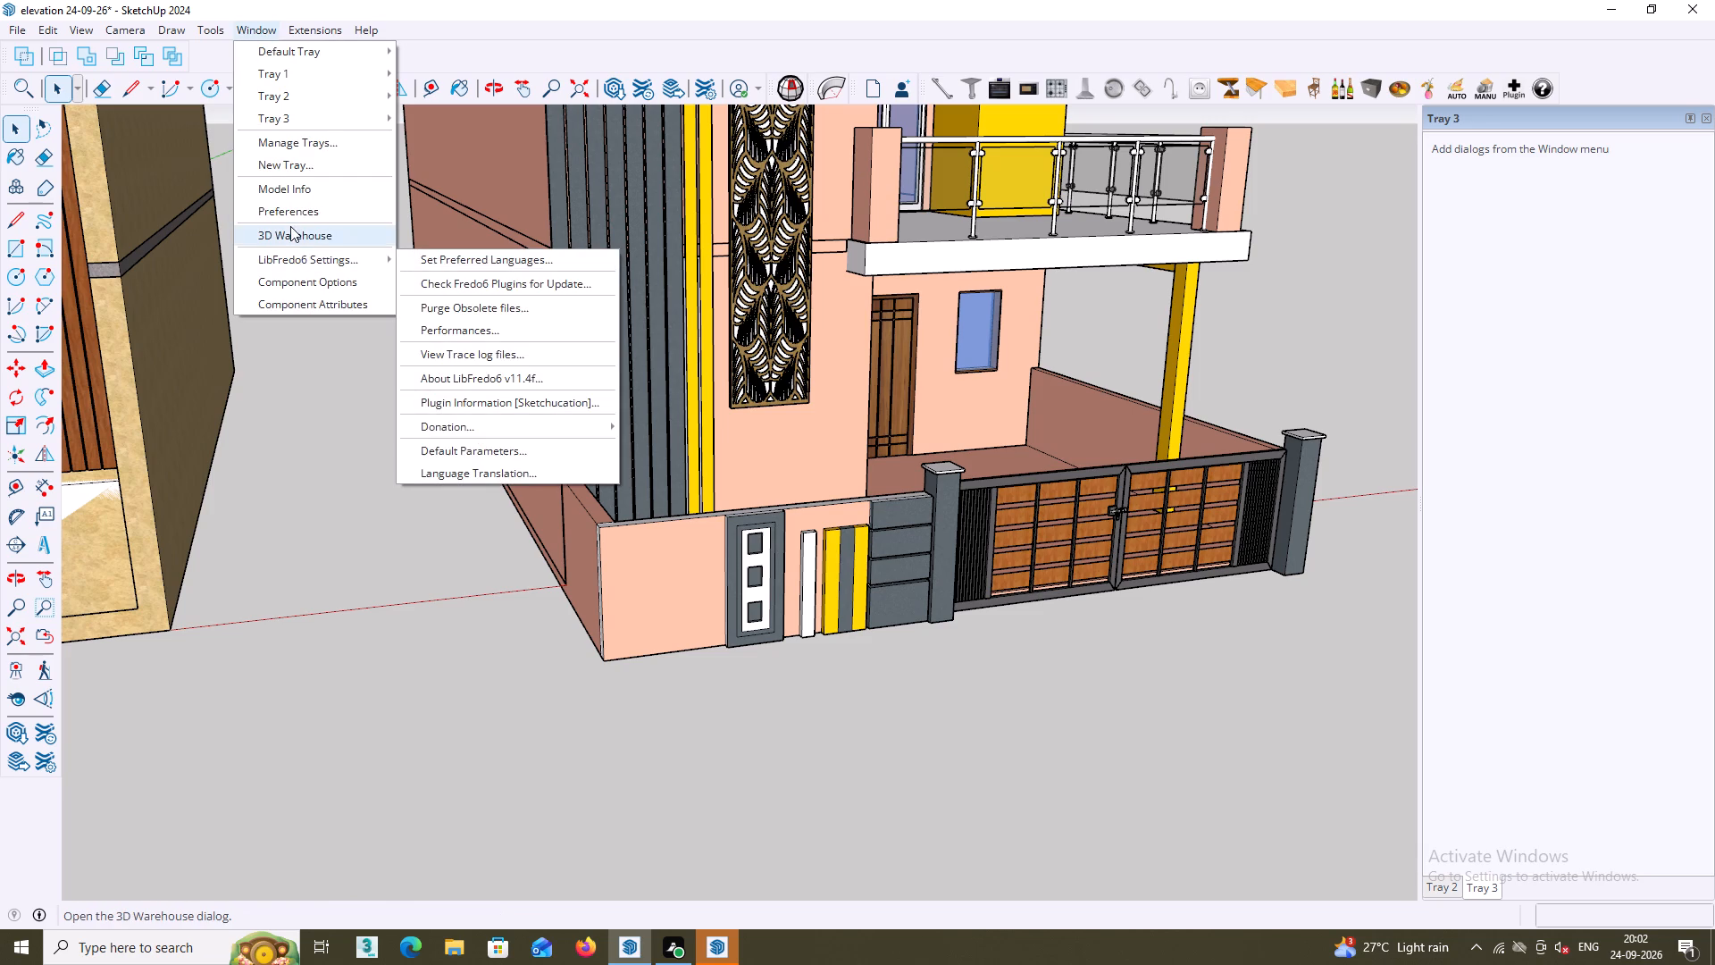
pyautogui.click(291, 241)
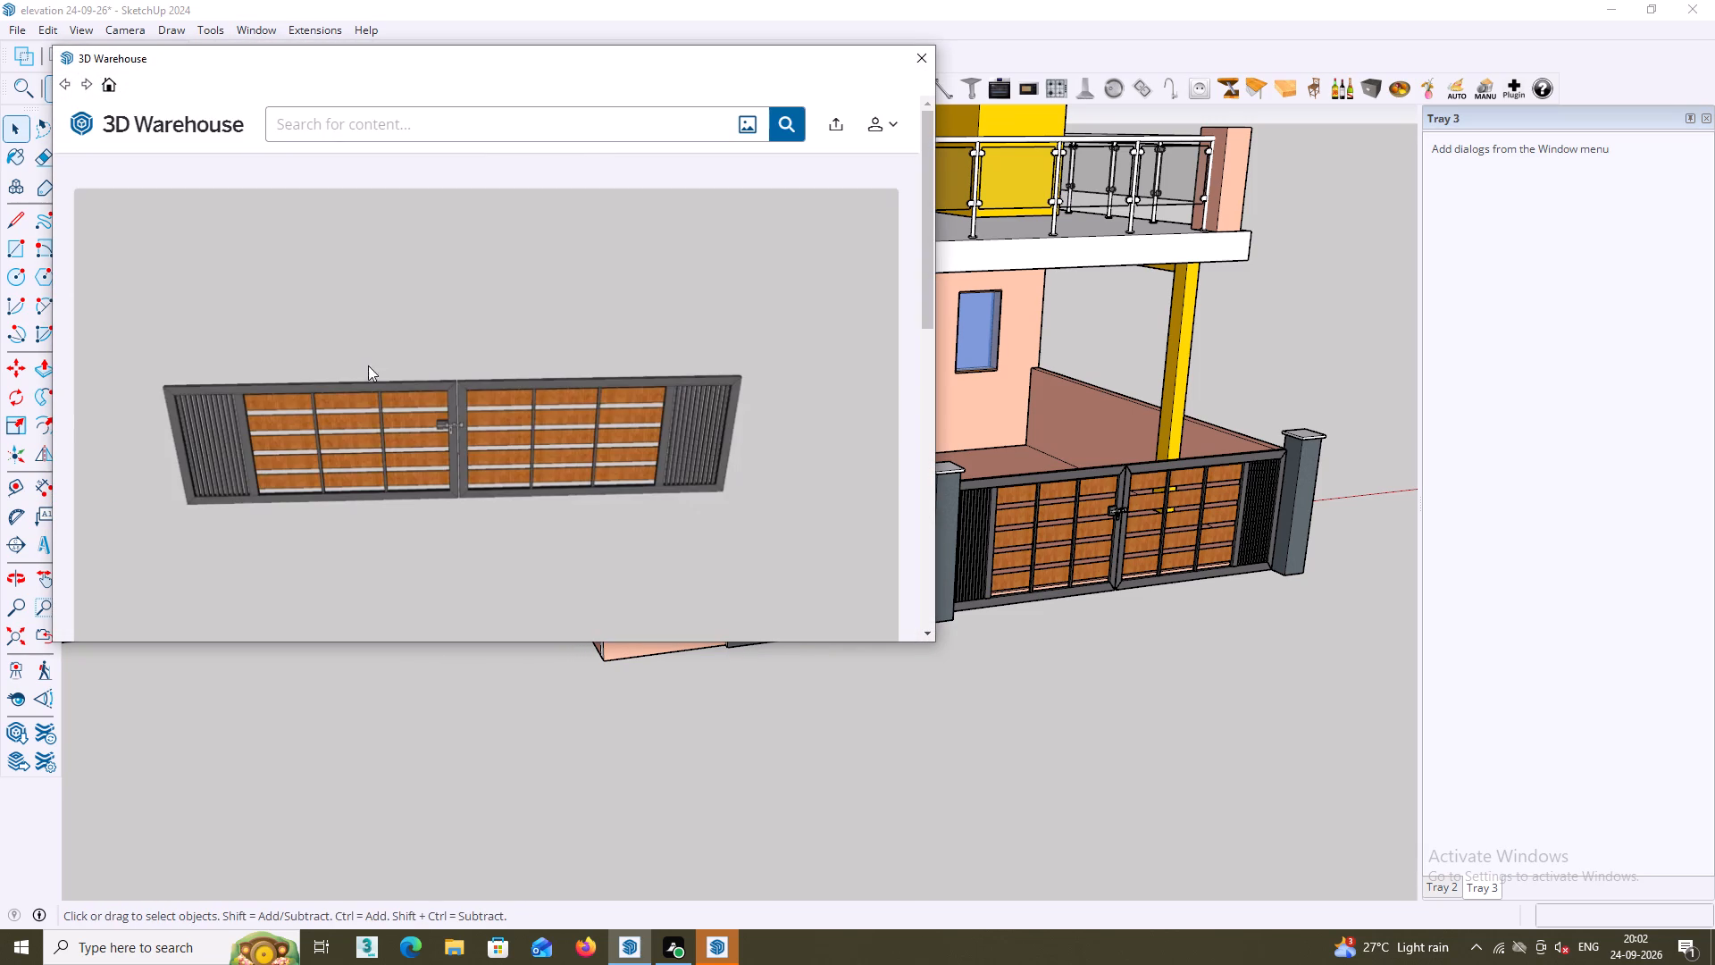
pyautogui.click(476, 138)
pyautogui.write('GADI')
pyautogui.click(791, 130)
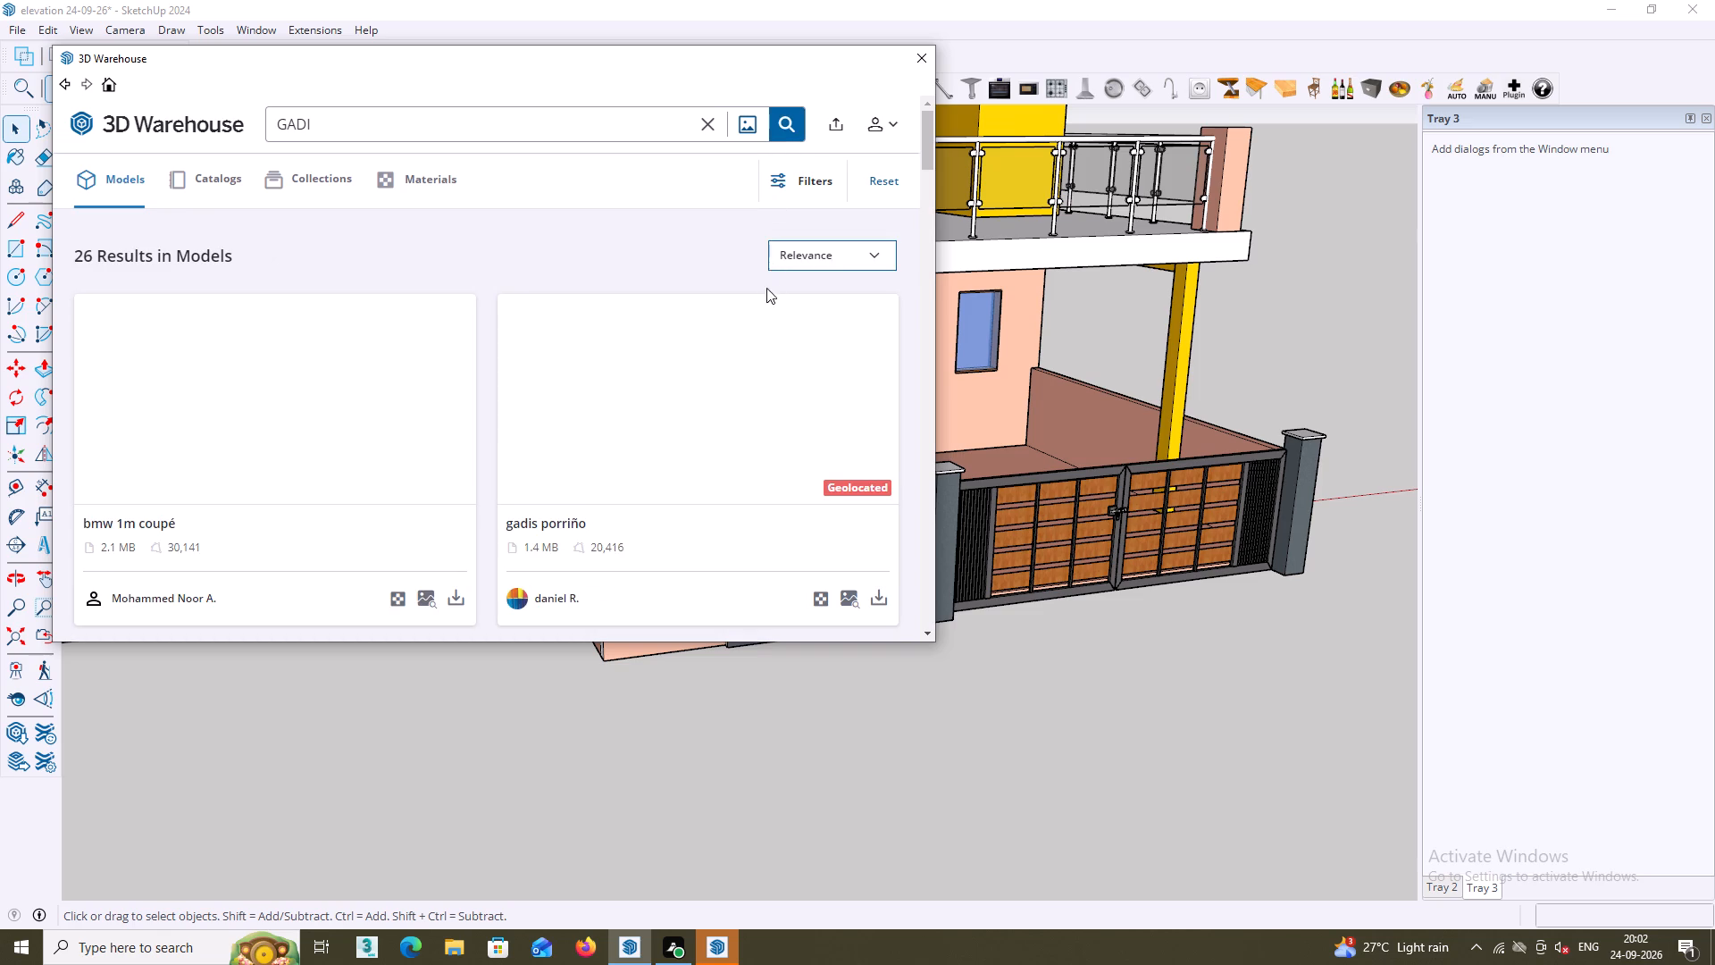
pyautogui.scroll(-3, 746, 451)
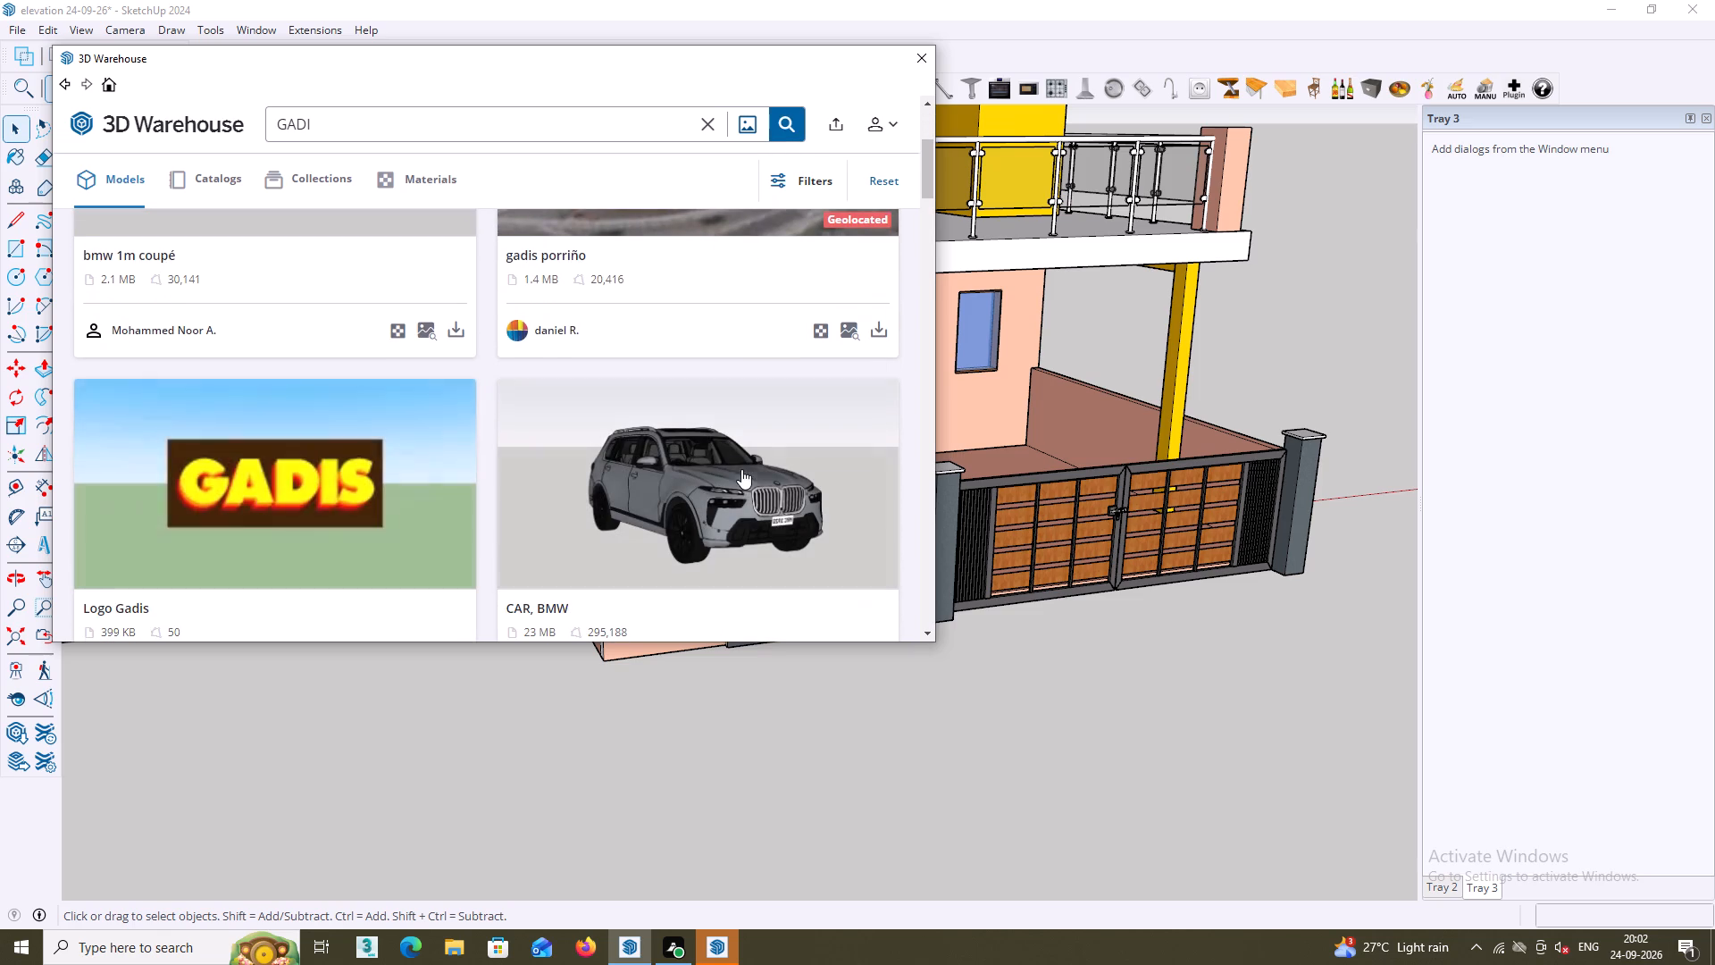
pyautogui.scroll(-2, 740, 472)
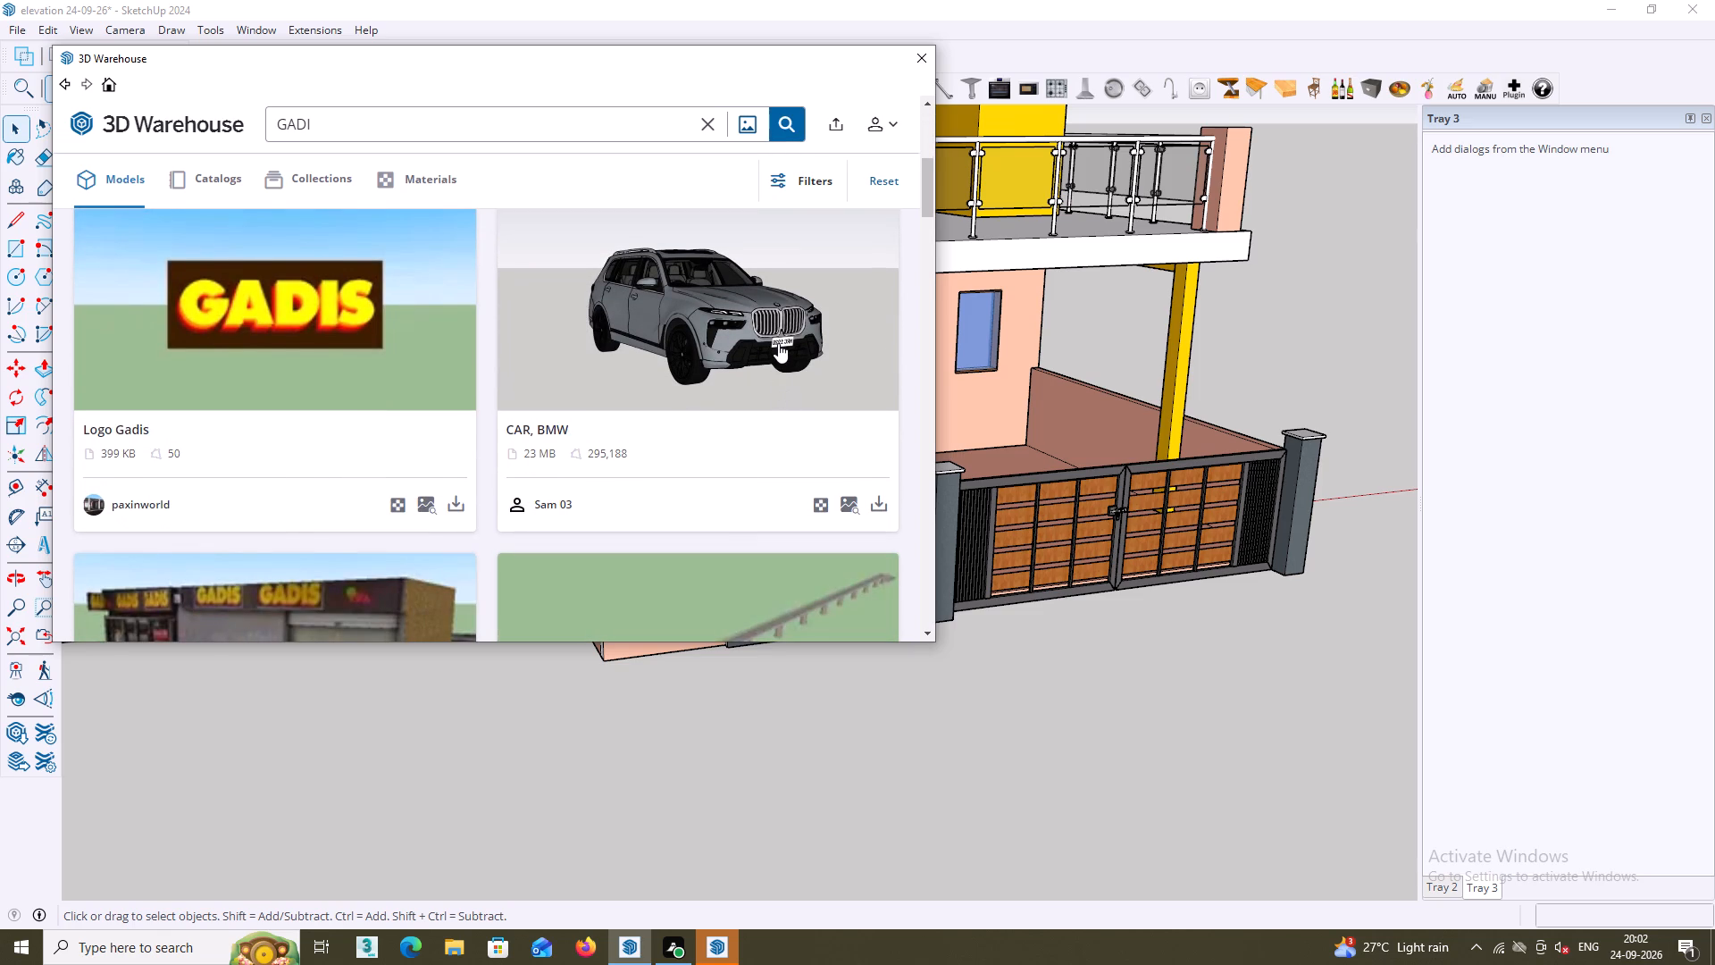
pyautogui.click(778, 343)
pyautogui.scroll(-4, 671, 560)
pyautogui.click(771, 494)
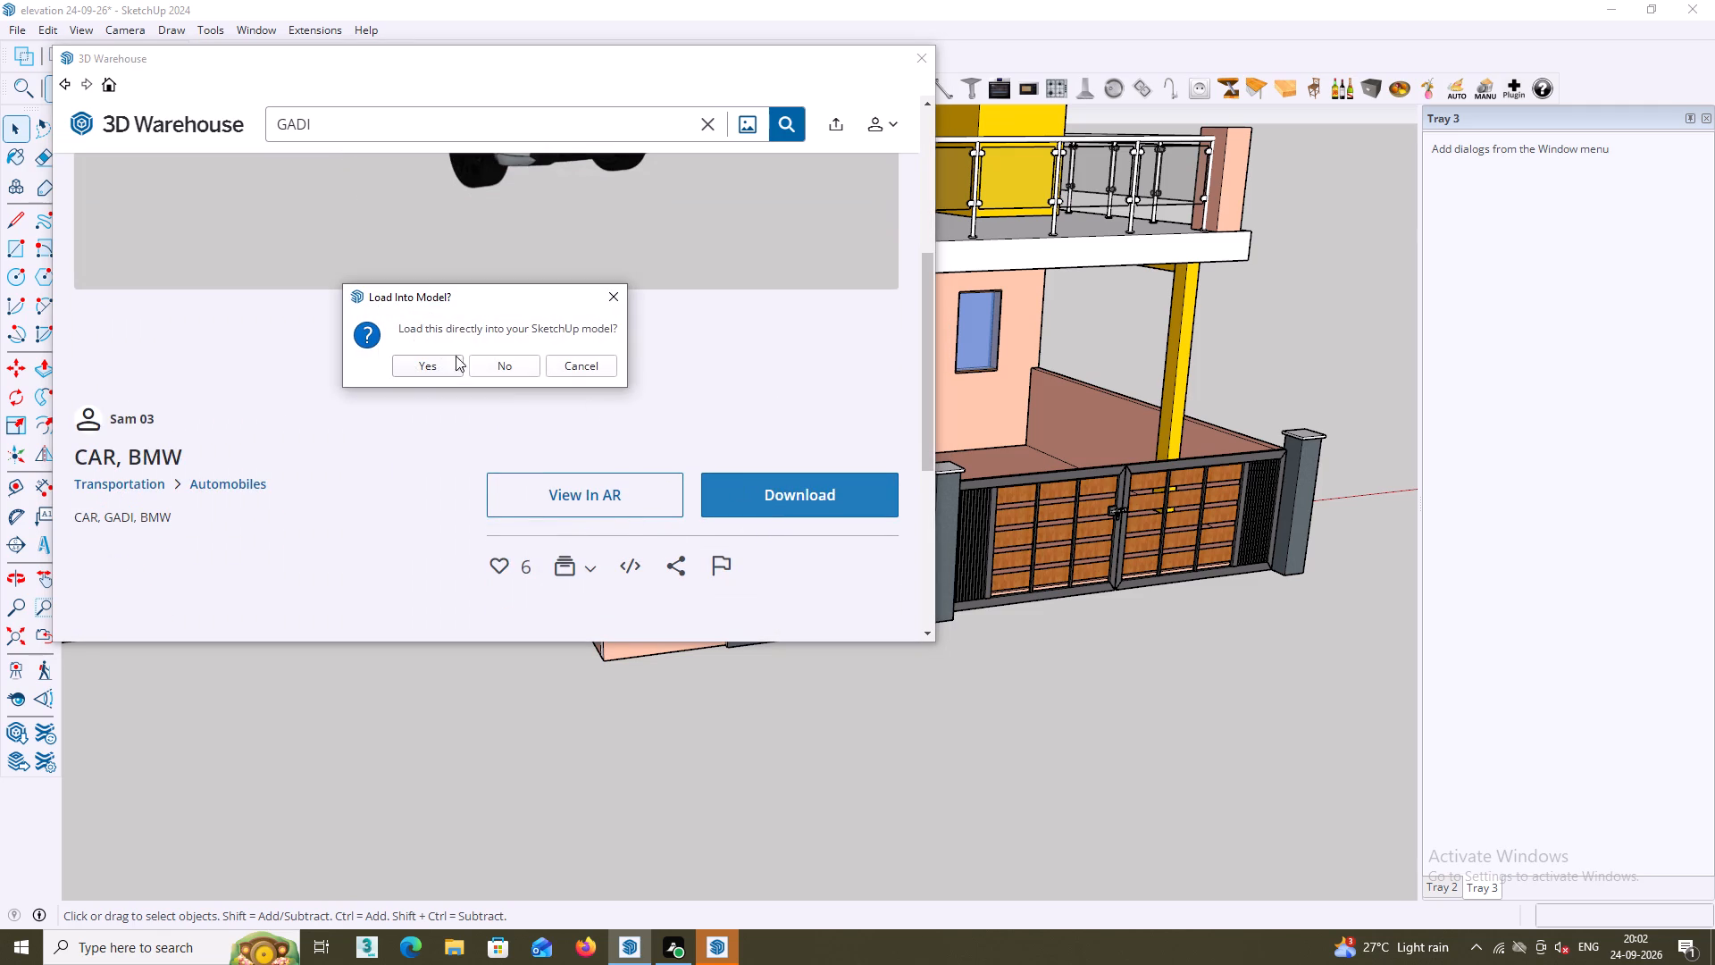
pyautogui.click(436, 368)
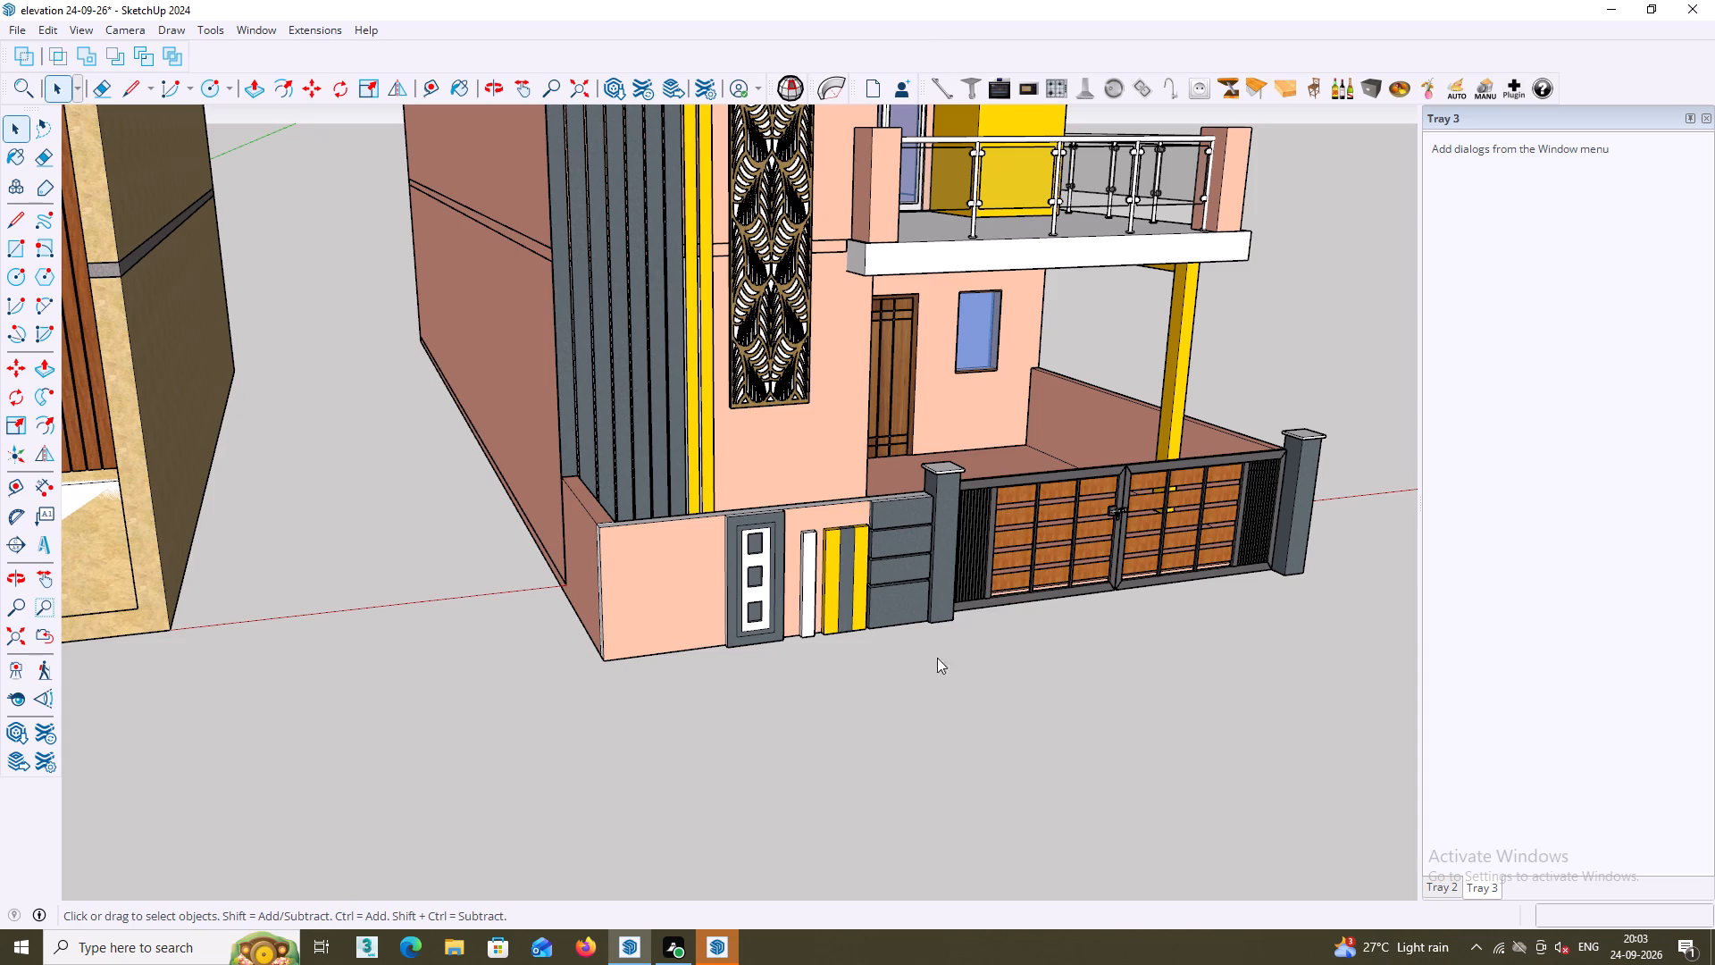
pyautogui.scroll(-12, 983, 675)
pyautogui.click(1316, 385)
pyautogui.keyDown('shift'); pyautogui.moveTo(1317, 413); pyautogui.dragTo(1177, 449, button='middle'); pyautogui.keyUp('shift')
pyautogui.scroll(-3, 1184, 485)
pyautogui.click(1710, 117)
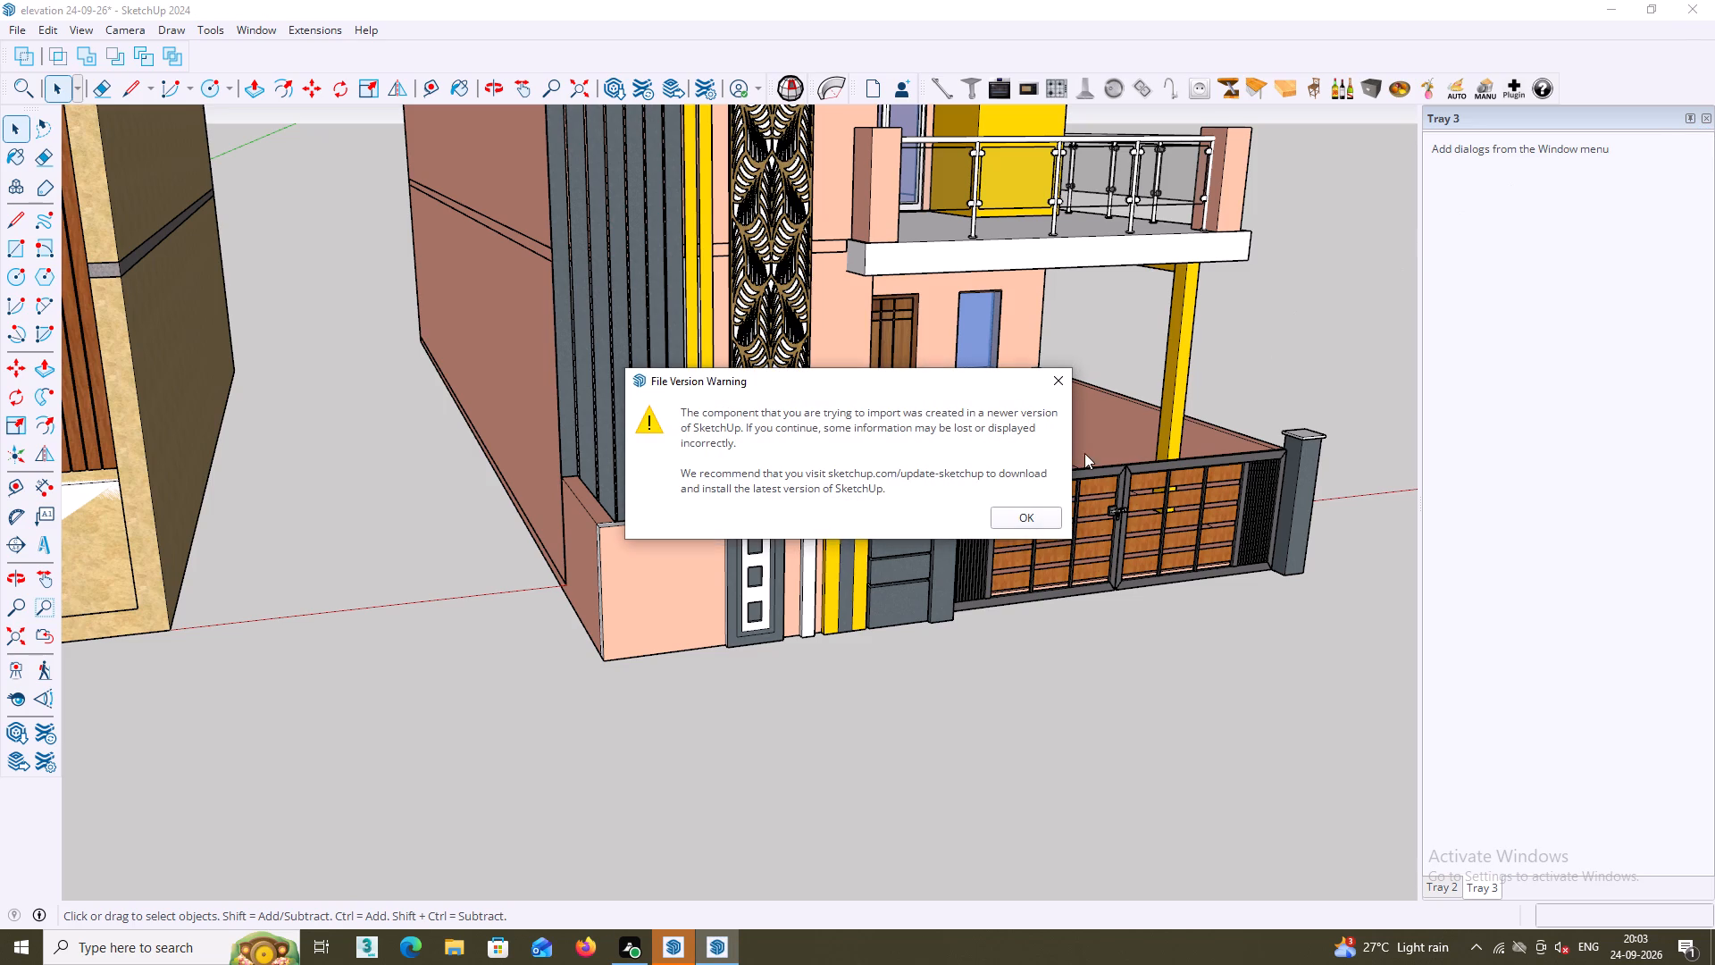
# Place the imported BMW car component, with its standing figure and cat, on the ground in front of the gate.
pyautogui.click(1037, 517)
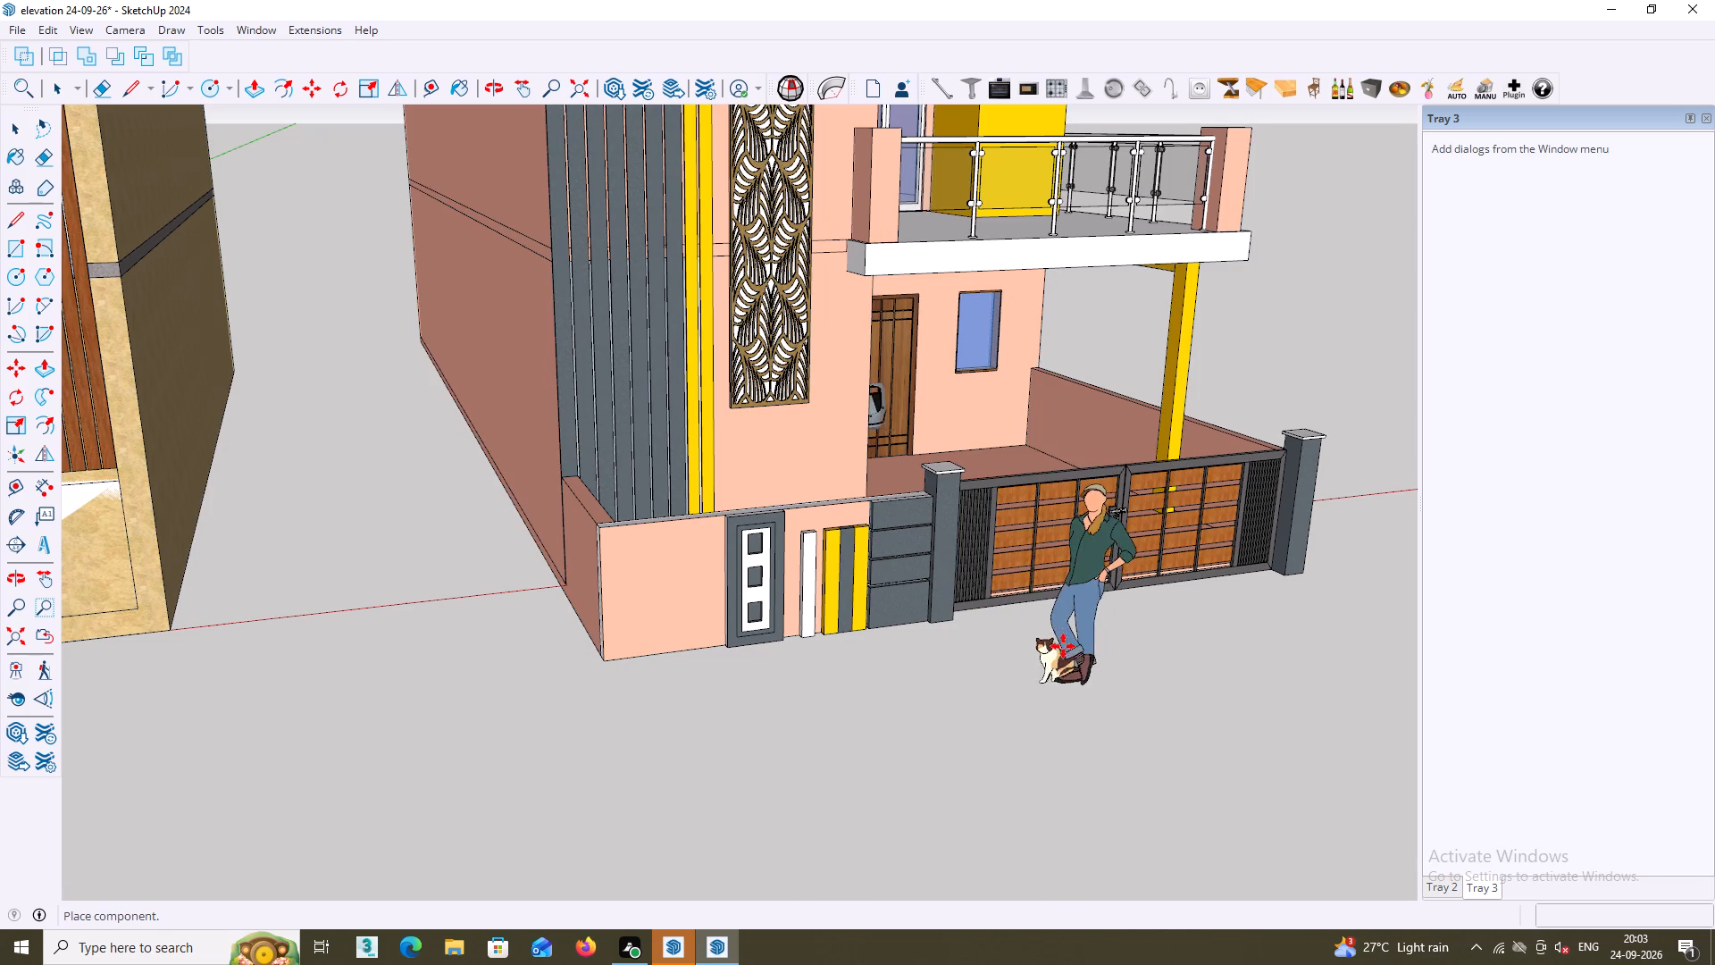
pyautogui.scroll(-4, 1154, 774)
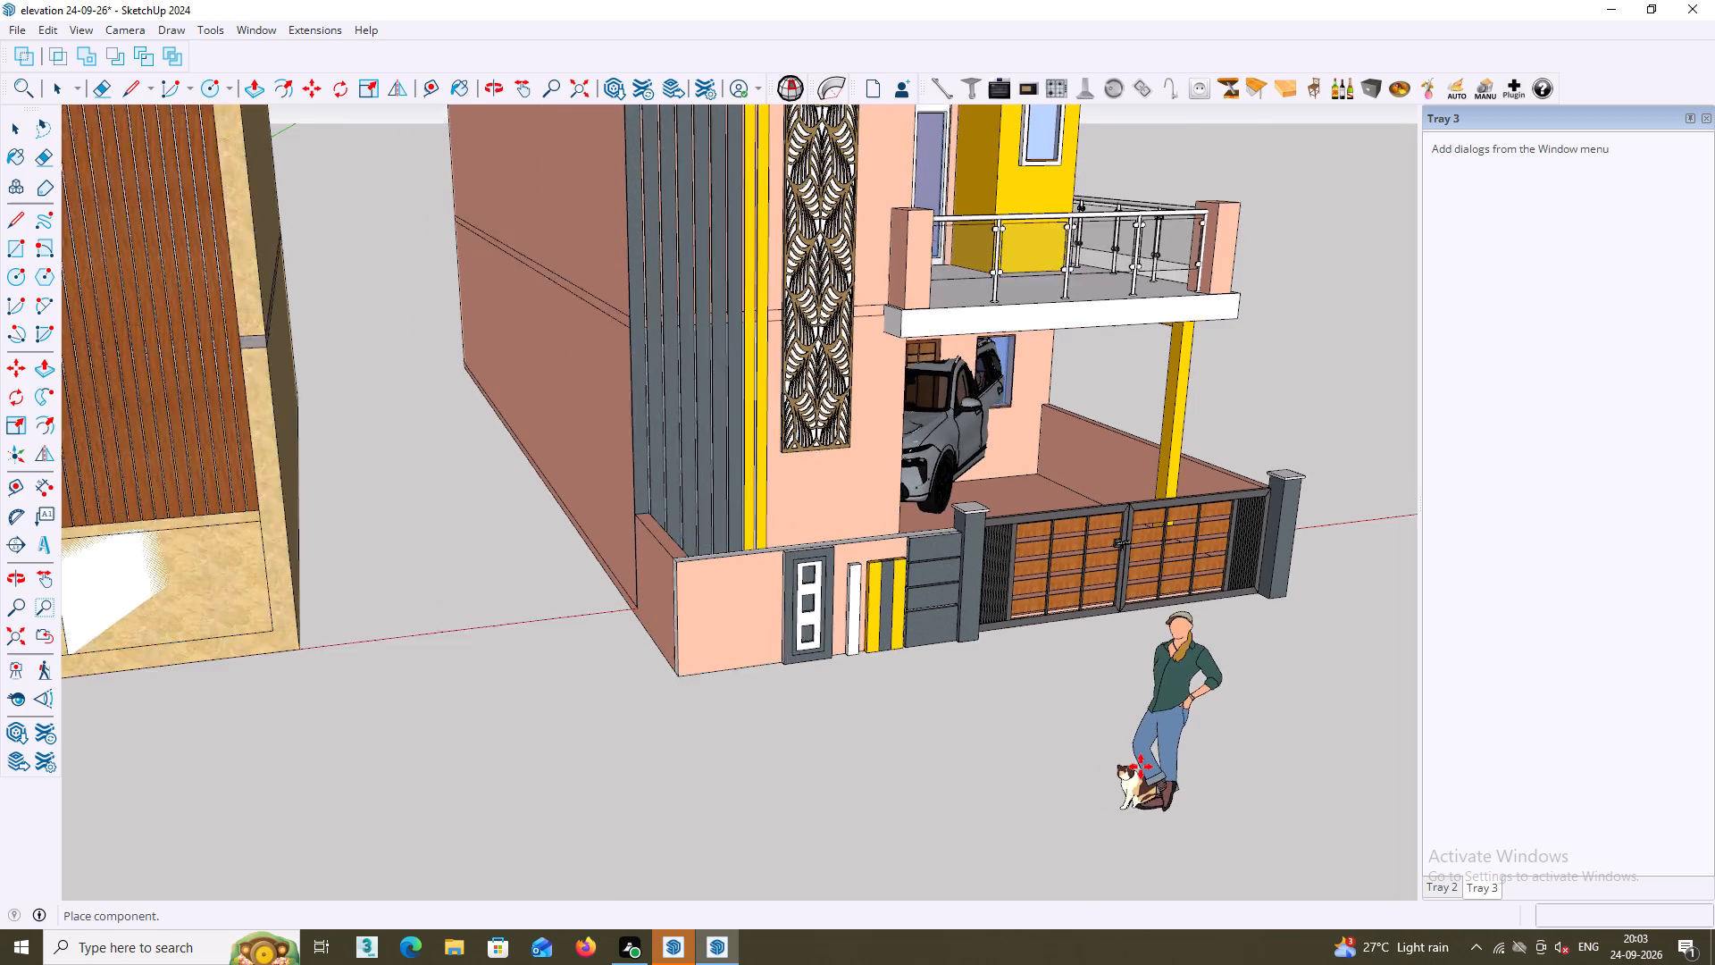
pyautogui.scroll(-1, 1141, 767)
pyautogui.keyDown('shift'); pyautogui.moveTo(1141, 759); pyautogui.dragTo(899, 574, button='middle'); pyautogui.keyUp('shift')
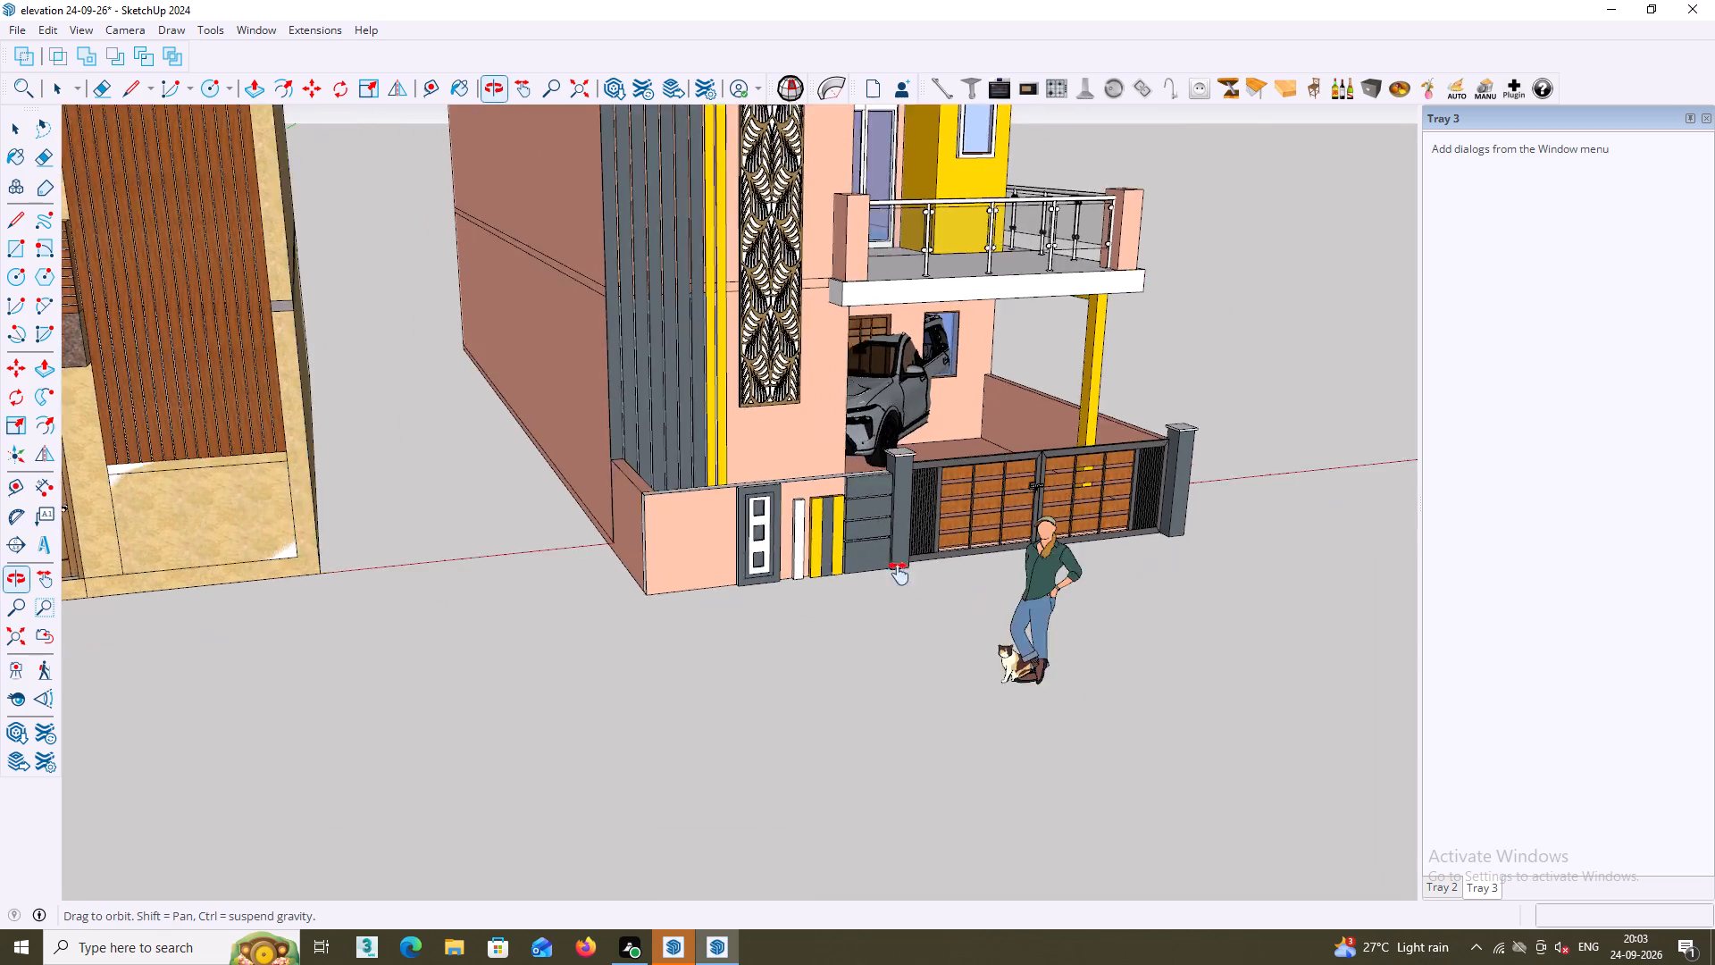
pyautogui.keyDown('shift'); pyautogui.moveTo(899, 574); pyautogui.dragTo(819, 530, button='middle'); pyautogui.keyUp('shift')
pyautogui.keyDown('shift'); pyautogui.moveTo(1192, 771); pyautogui.dragTo(1008, 564, button='middle'); pyautogui.keyUp('shift')
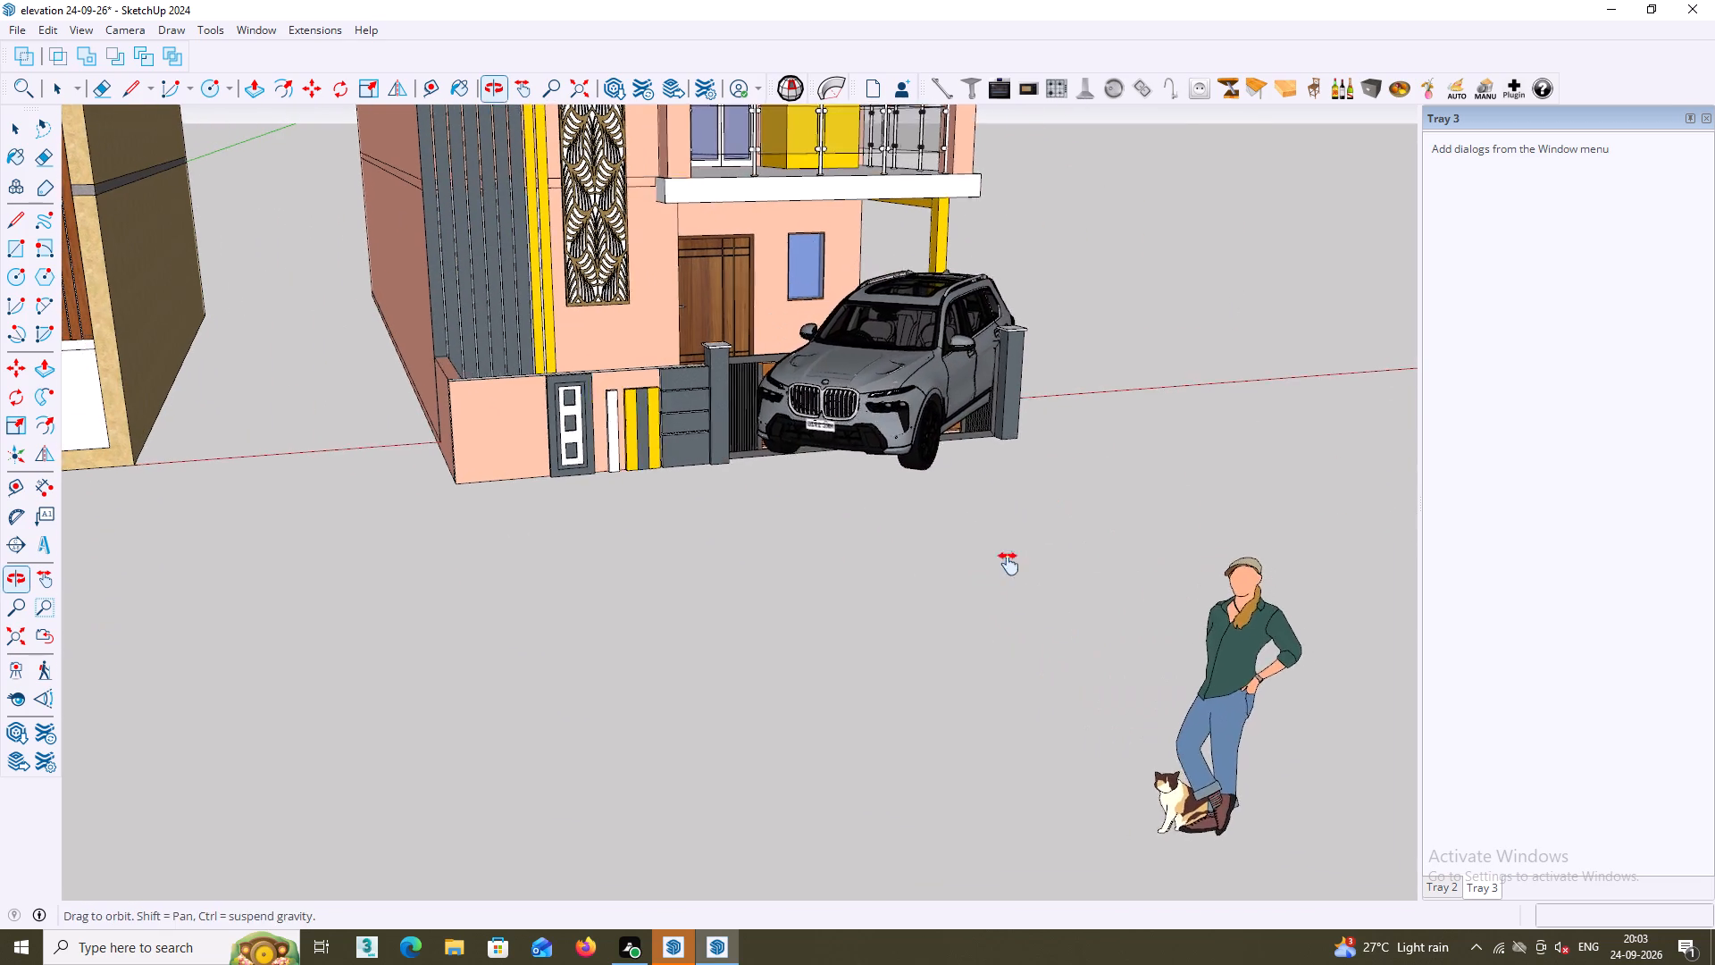
pyautogui.keyDown('shift'); pyautogui.moveTo(1008, 564); pyautogui.dragTo(1003, 557, button='middle'); pyautogui.keyUp('shift')
pyautogui.keyDown('shift'); pyautogui.moveTo(1173, 722); pyautogui.dragTo(1079, 602, button='middle'); pyautogui.keyUp('shift')
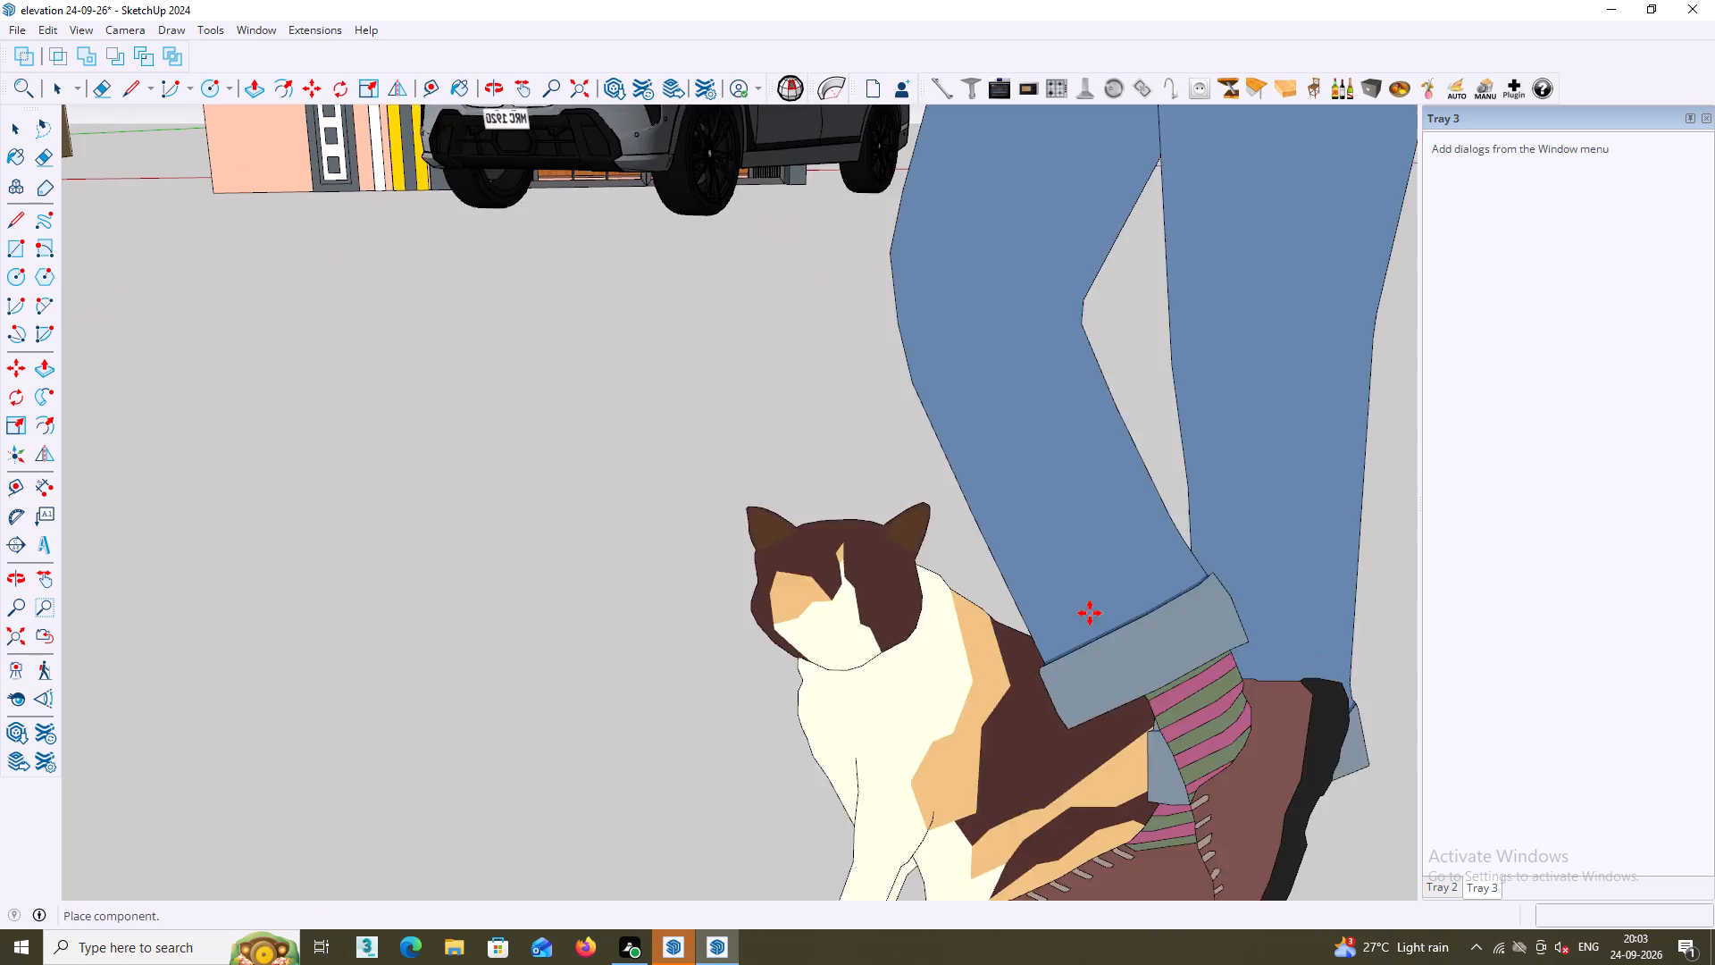
pyautogui.scroll(-3, 1089, 613)
pyautogui.scroll(-14, 1094, 694)
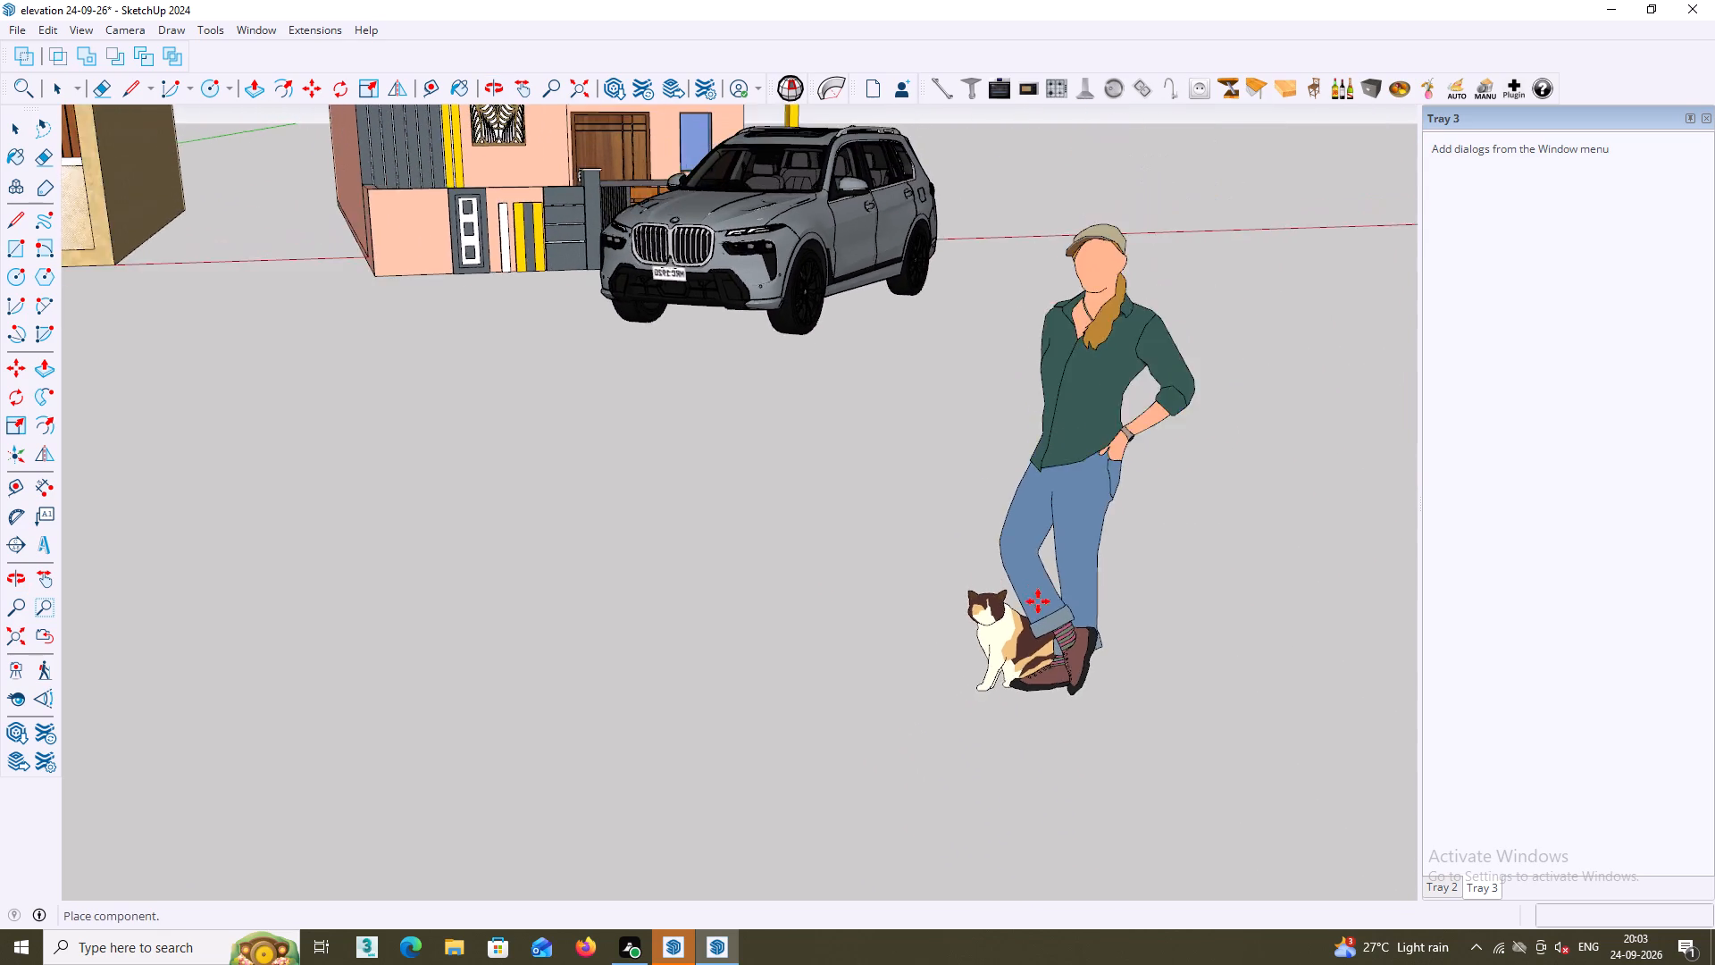
pyautogui.scroll(-4, 1038, 601)
pyautogui.keyDown('shift'); pyautogui.moveTo(1188, 596); pyautogui.dragTo(1037, 501, button='middle'); pyautogui.keyUp('shift')
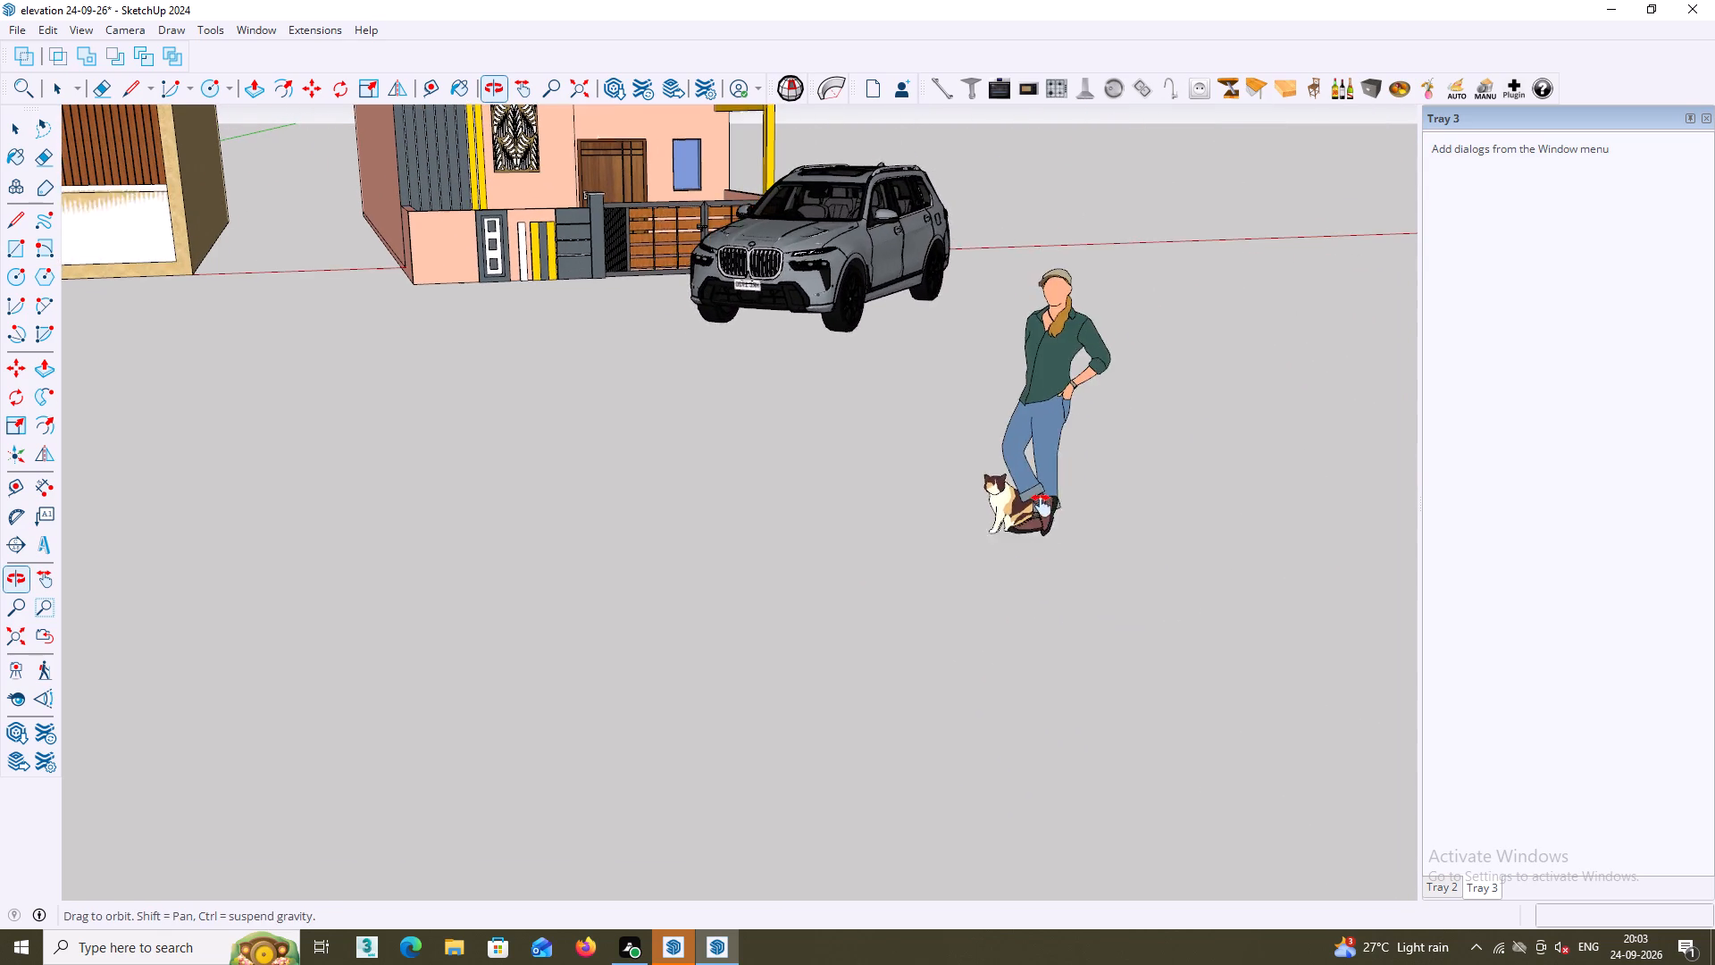
pyautogui.doubleClick(1238, 569)
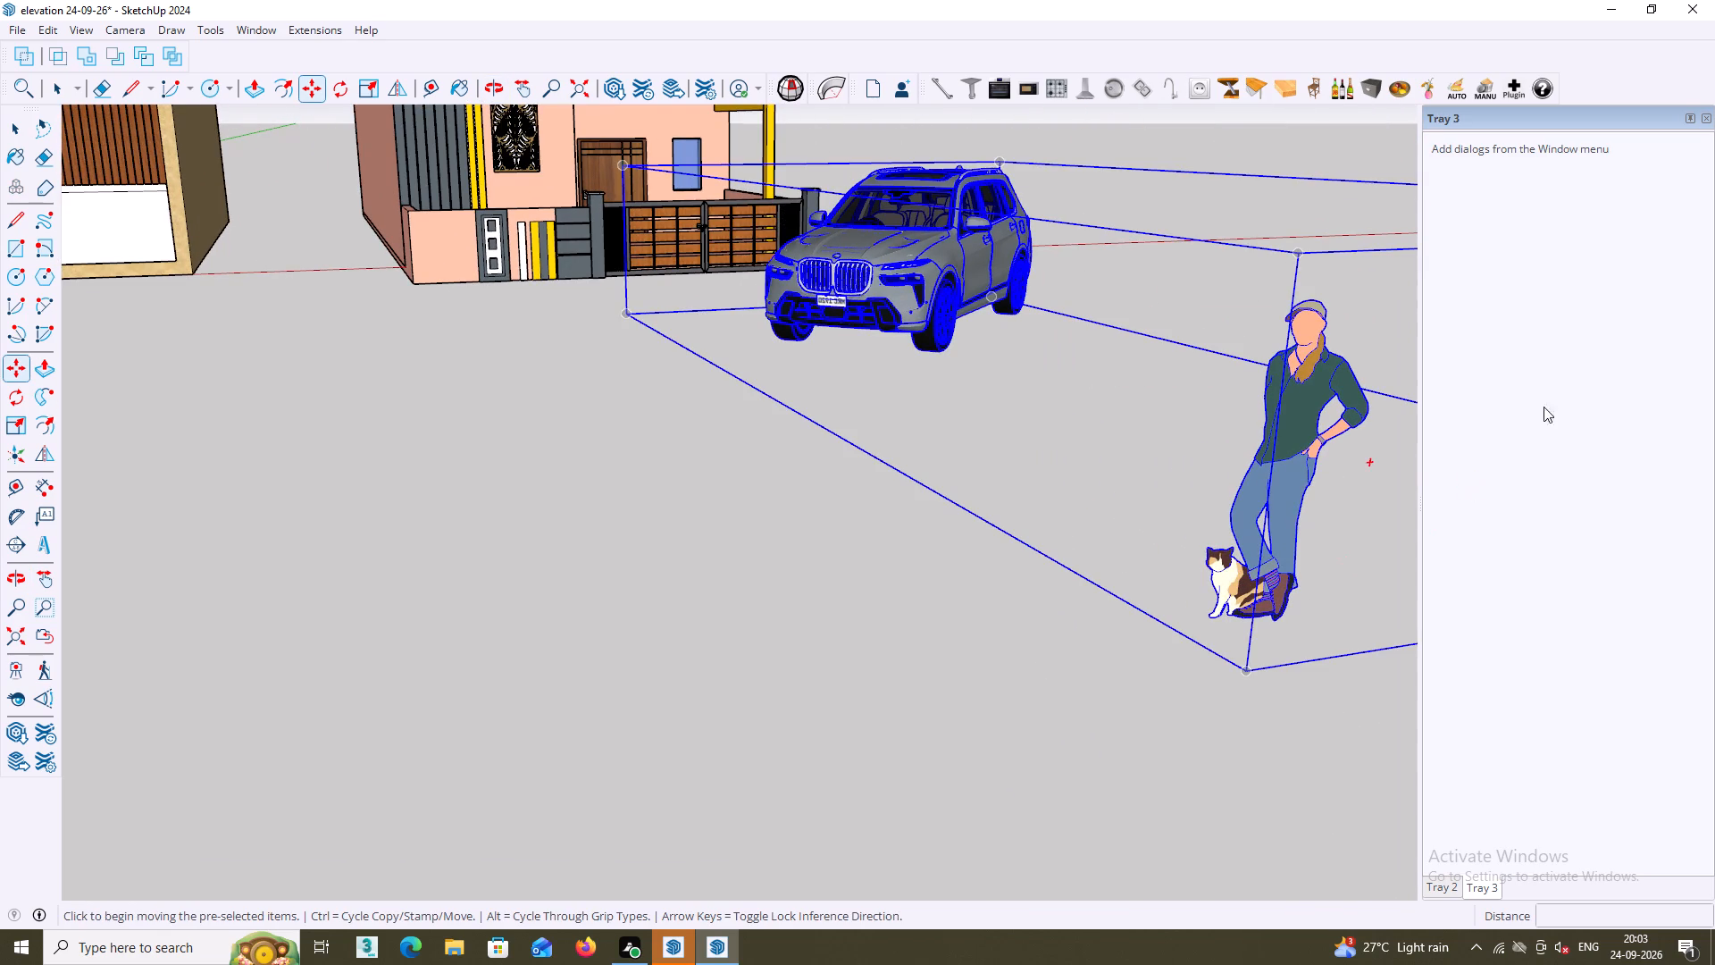
# Close Tray 3 to widen the drawing area.
pyautogui.doubleClick(1703, 120)
pyautogui.click(850, 703)
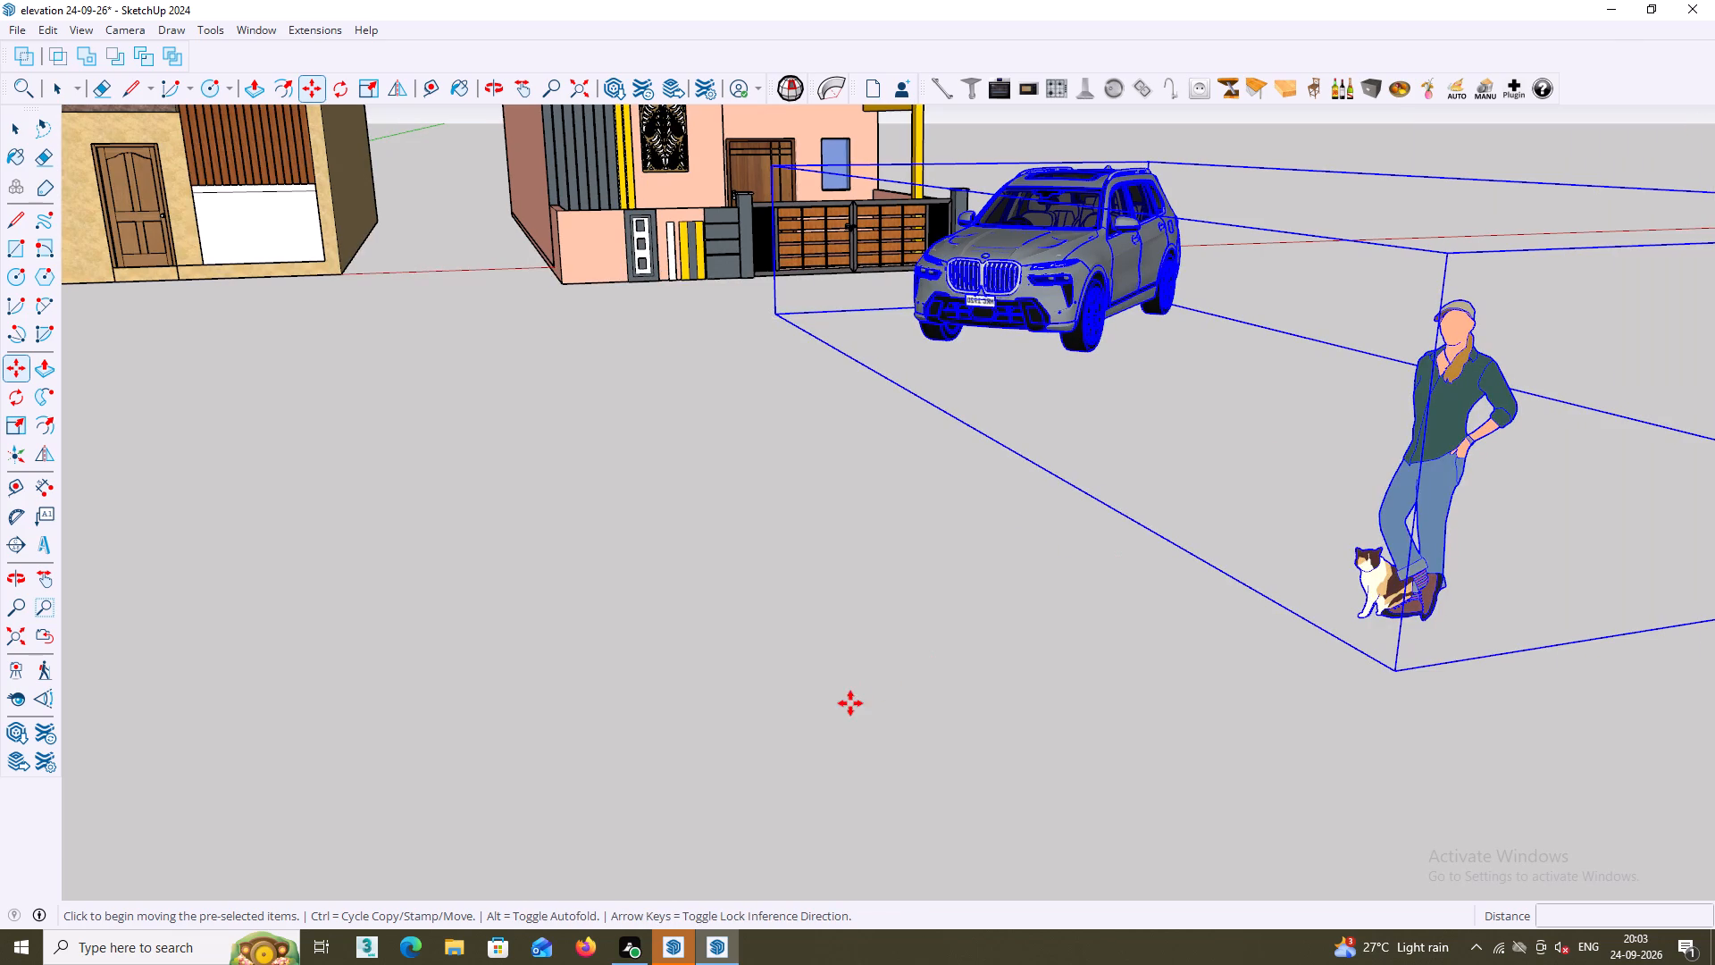
# Move the BMW car component, with its figure and cat, slightly sideways and farther back on the ground.
pyautogui.click(897, 660)
pyautogui.click(983, 634)
pyautogui.click(983, 618)
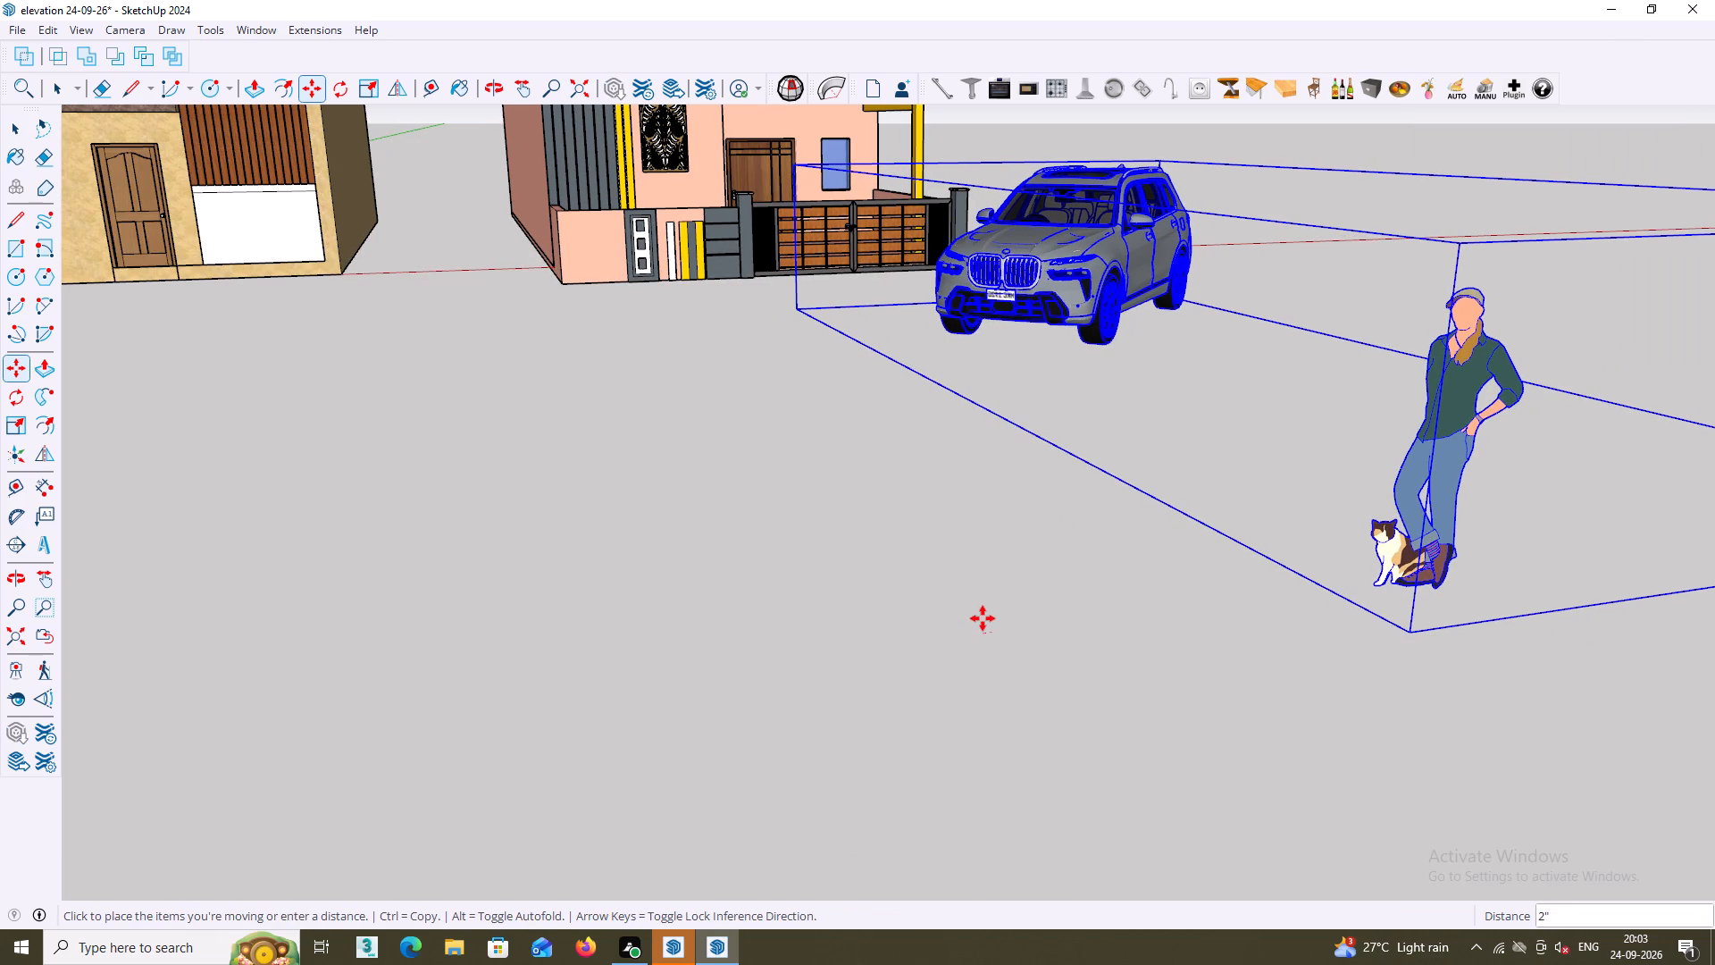
pyautogui.press('space')
pyautogui.click(980, 618)
# Delete the standing figure and cat from inside the BMW car component, and leave component editing.
pyautogui.keyDown('shift'); pyautogui.moveTo(1115, 580); pyautogui.dragTo(831, 516, button='middle'); pyautogui.keyUp('shift')
pyautogui.keyDown('shift'); pyautogui.scroll(-1, 831, 516); pyautogui.keyUp('shift')
pyautogui.scroll(-4, 979, 523)
pyautogui.middleClick(979, 523)
pyautogui.scroll(2, 648, 357)
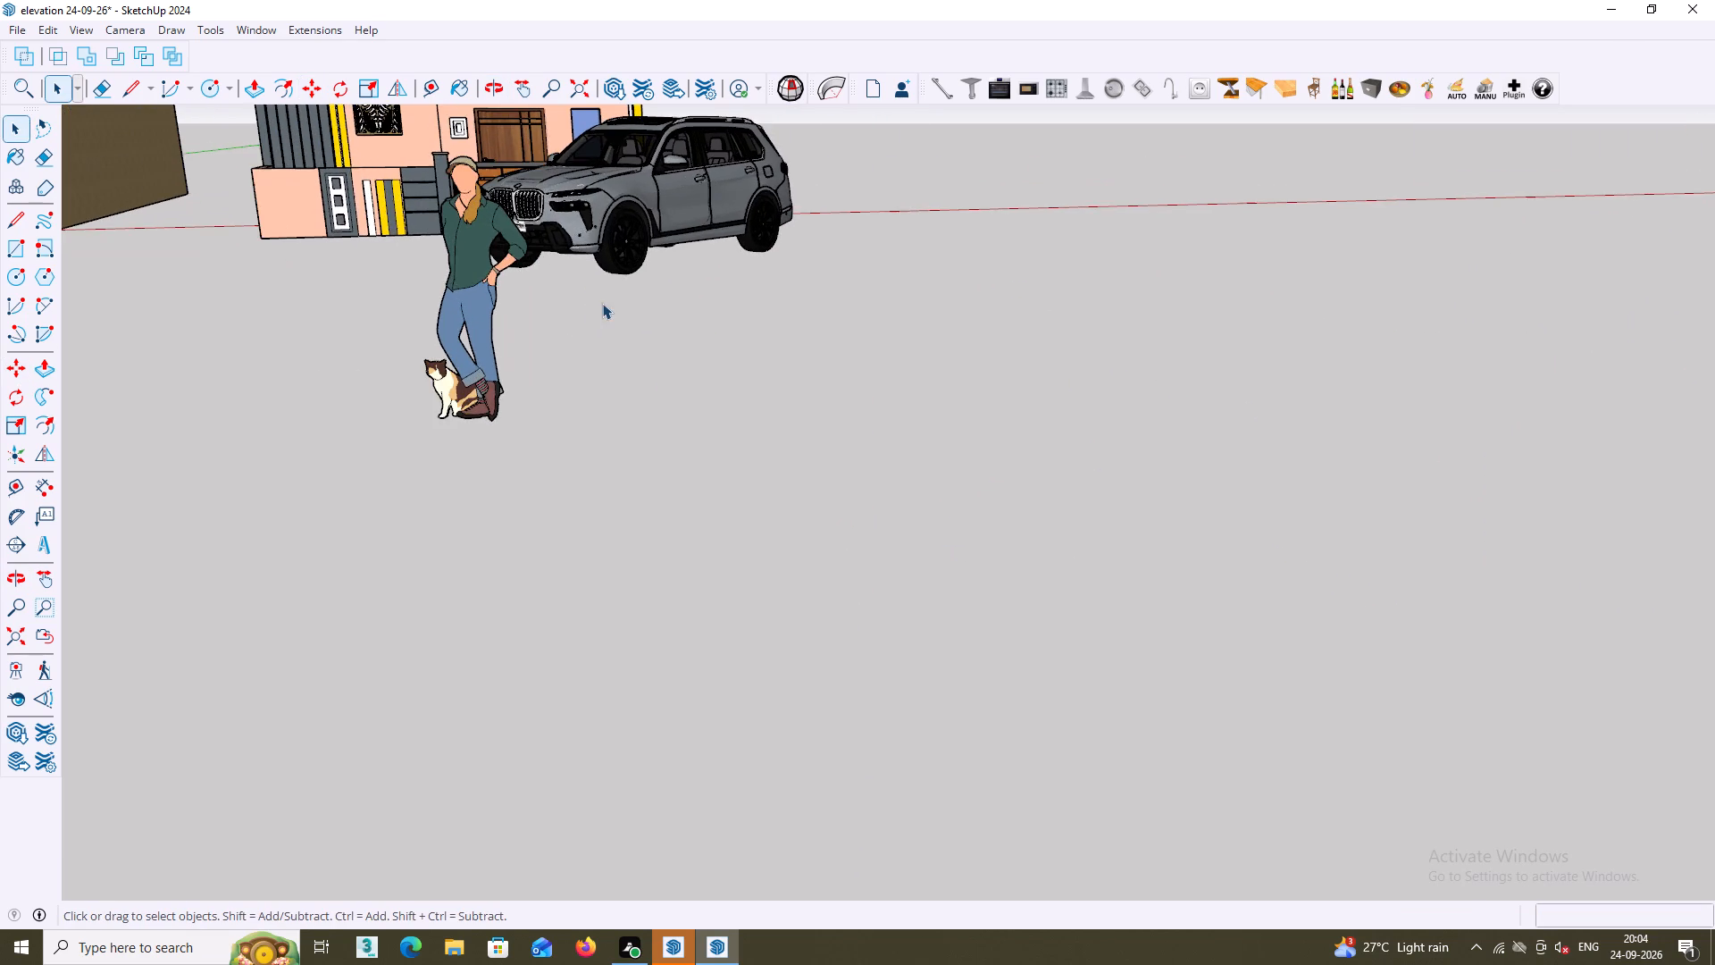
pyautogui.keyDown('shift'); pyautogui.moveTo(602, 303); pyautogui.dragTo(826, 400, button='middle'); pyautogui.keyUp('shift')
pyautogui.scroll(4, 799, 397)
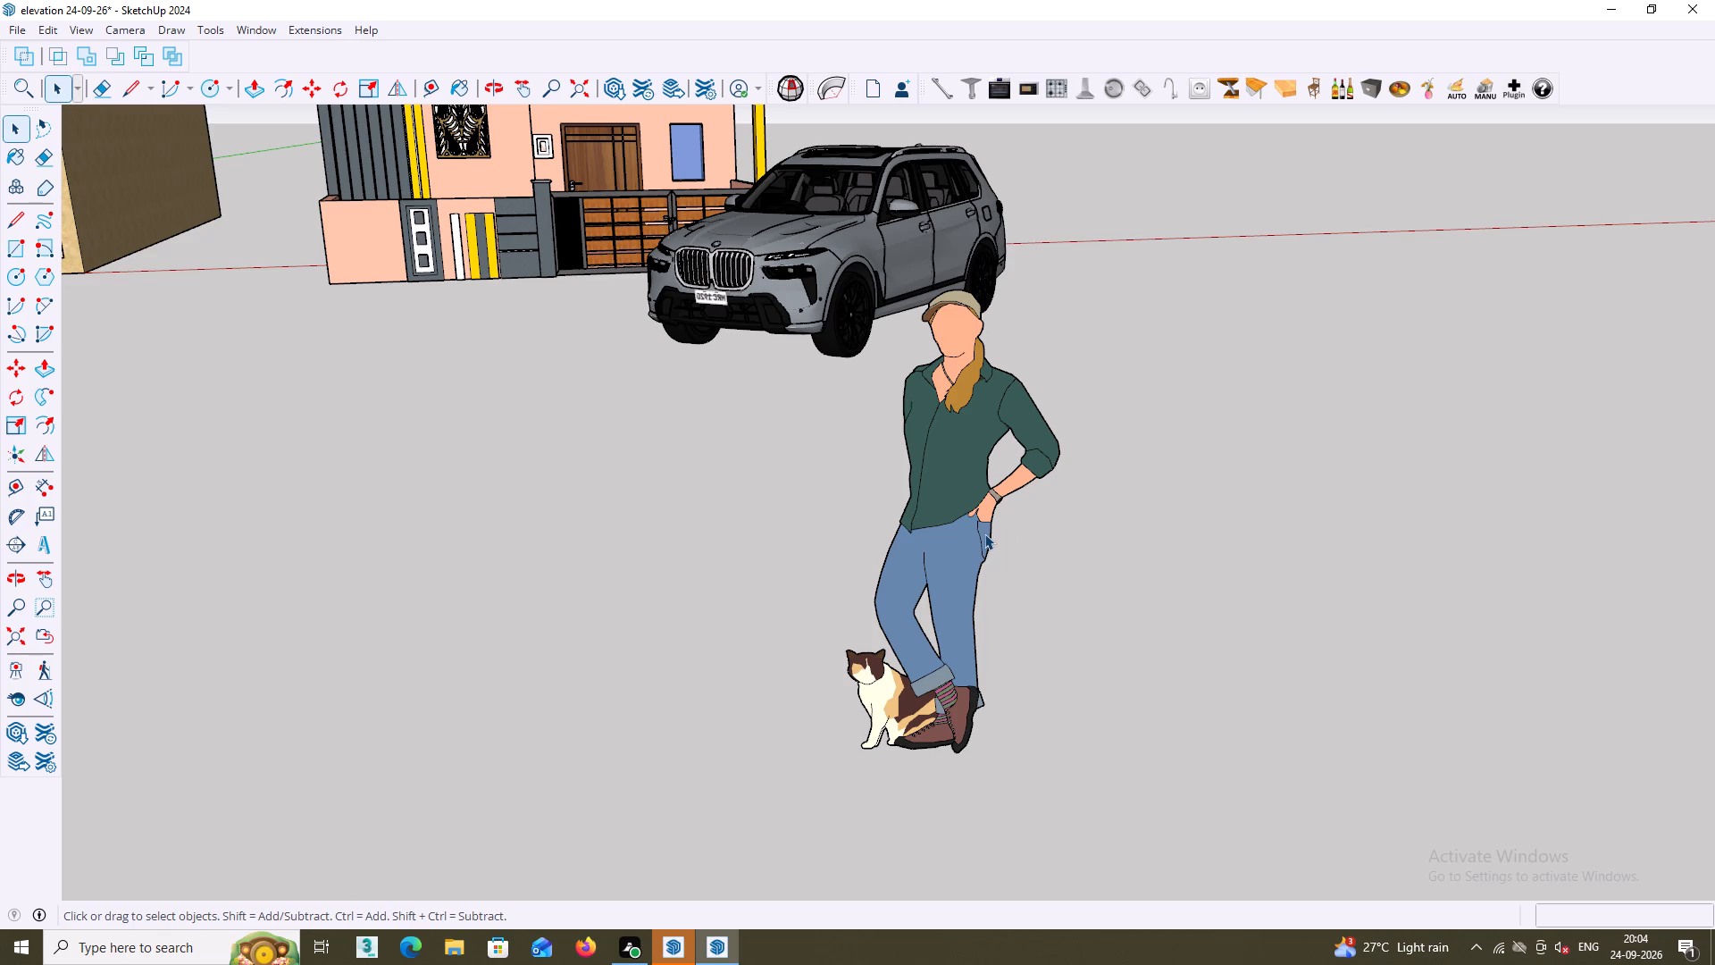
pyautogui.scroll(-2, 984, 533)
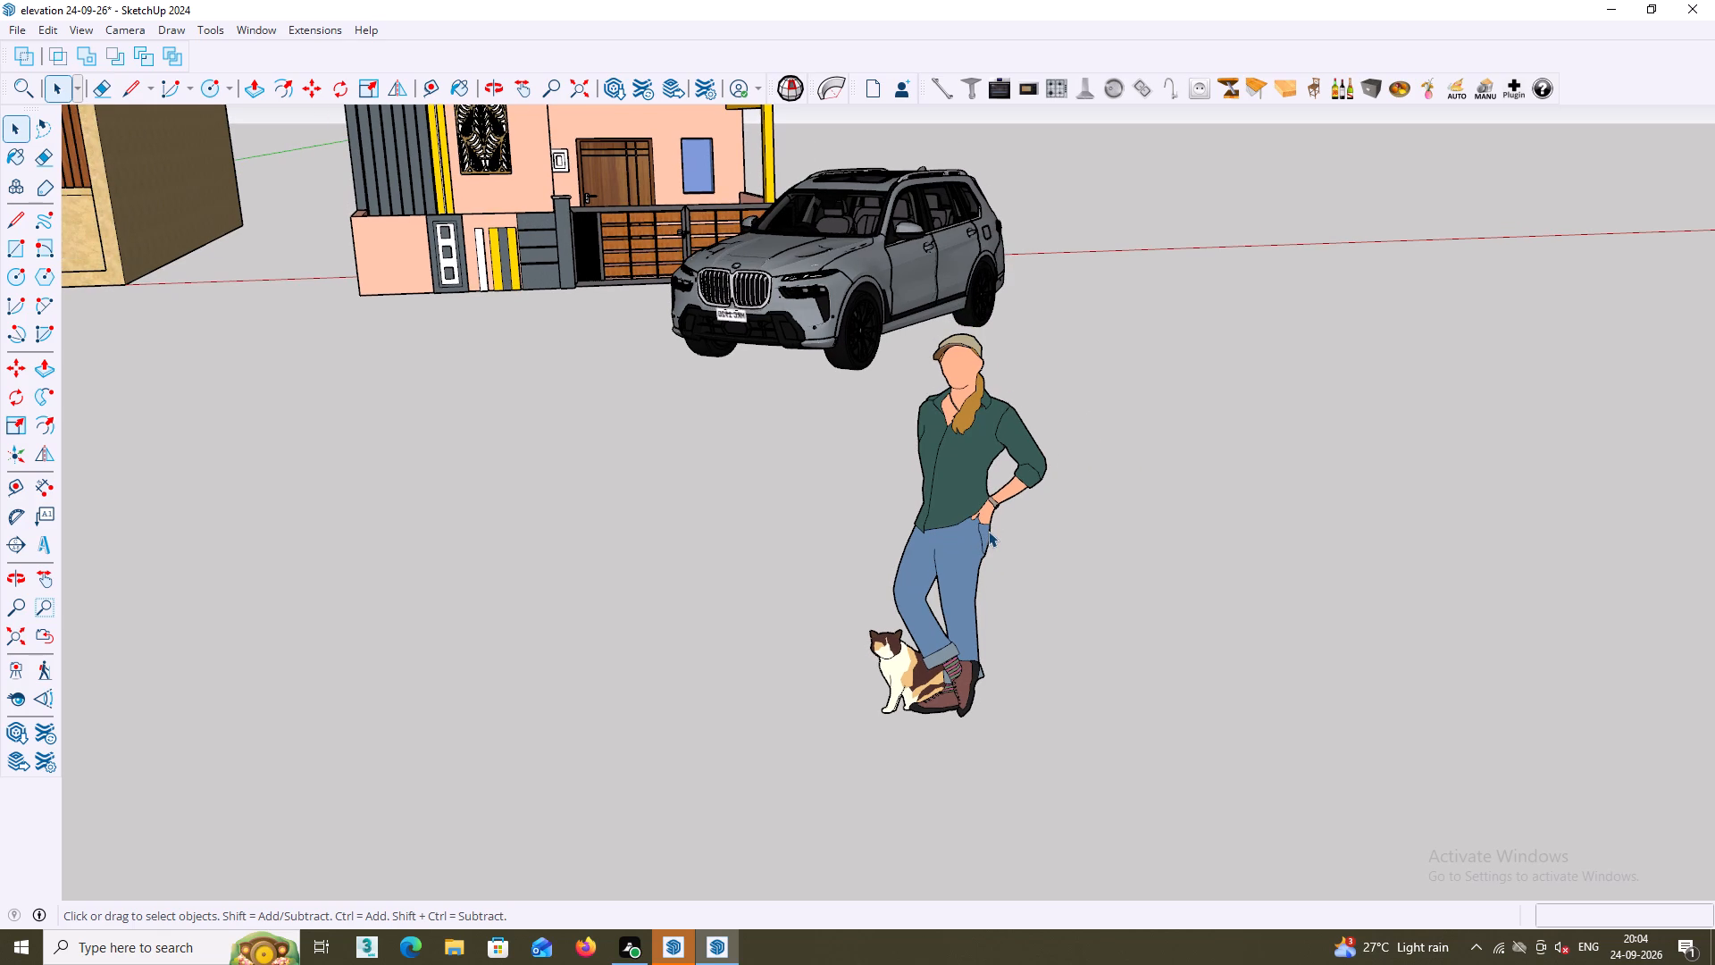
pyautogui.click(982, 516)
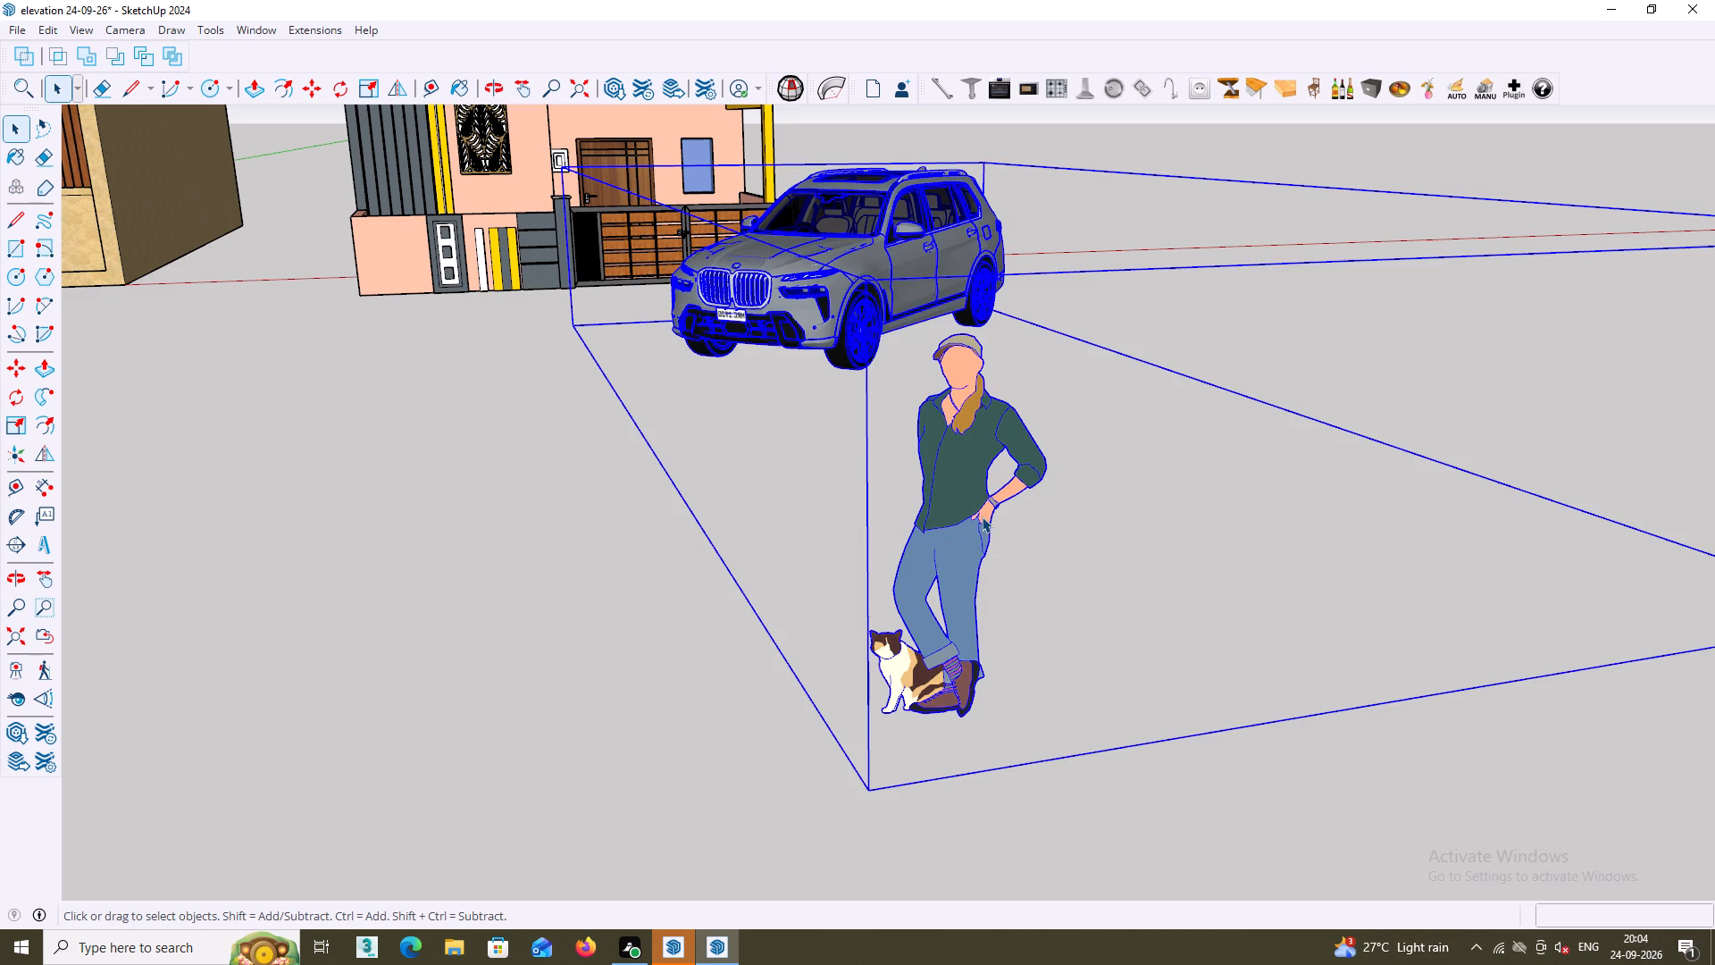
pyautogui.click(972, 519)
pyautogui.click(757, 673)
pyautogui.click(993, 566)
pyautogui.doubleClick(986, 566)
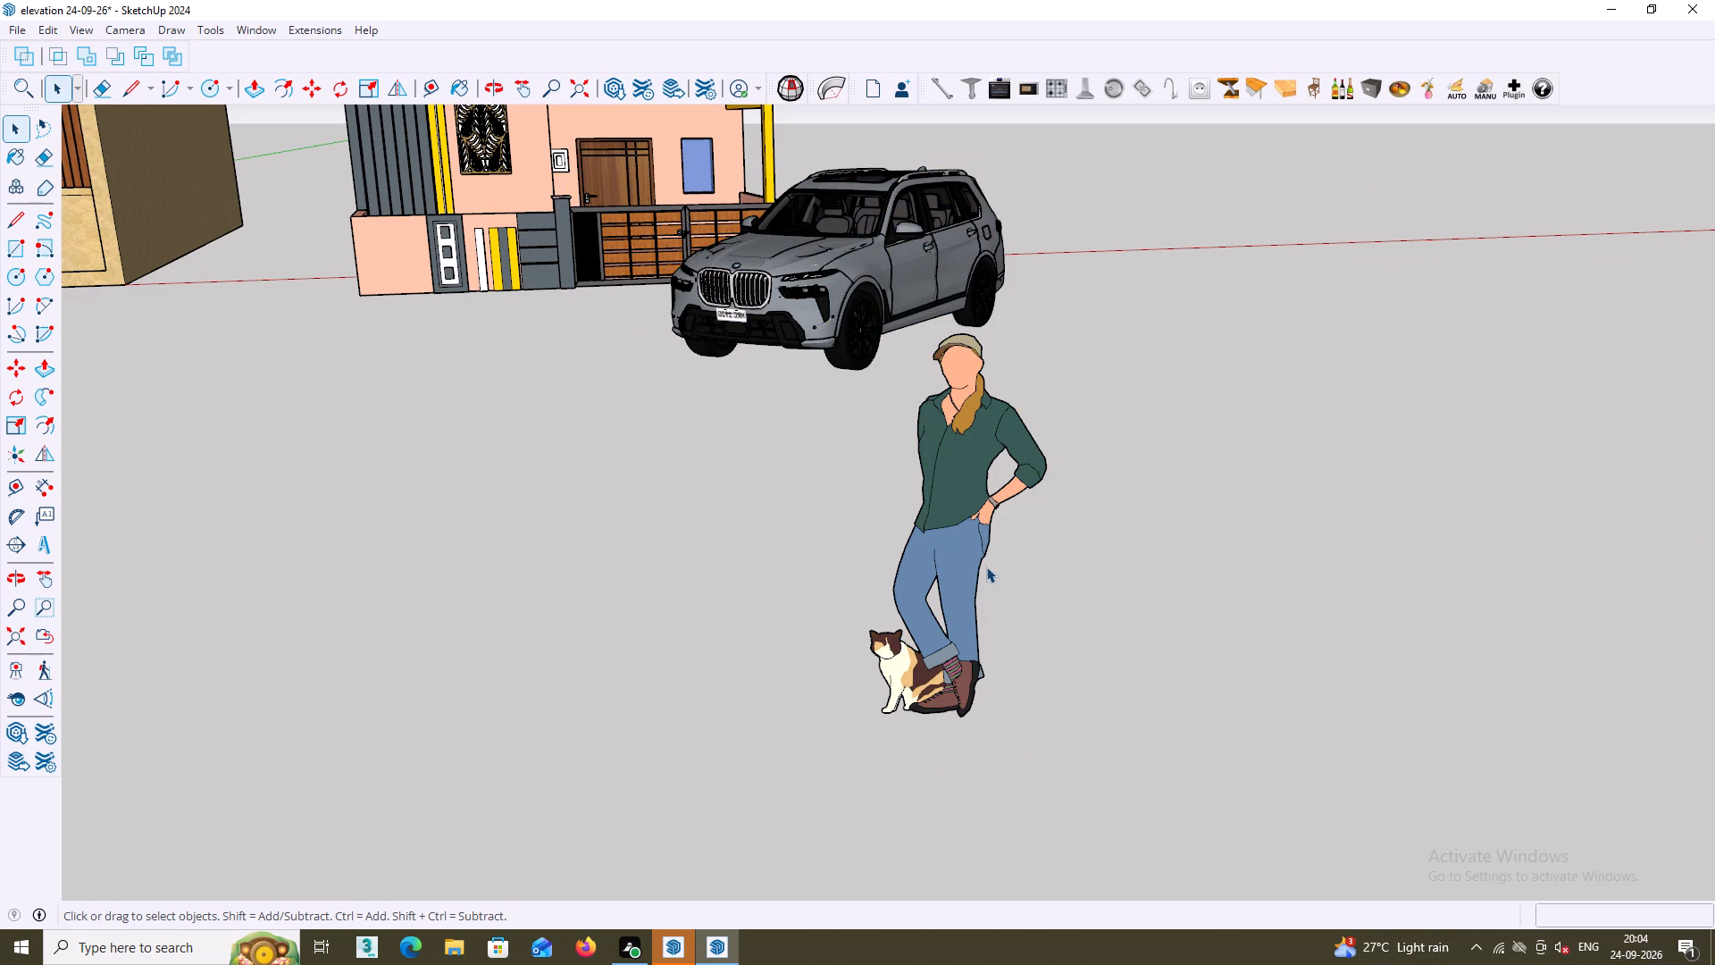
pyautogui.tripleClick(962, 566)
pyautogui.click(962, 566)
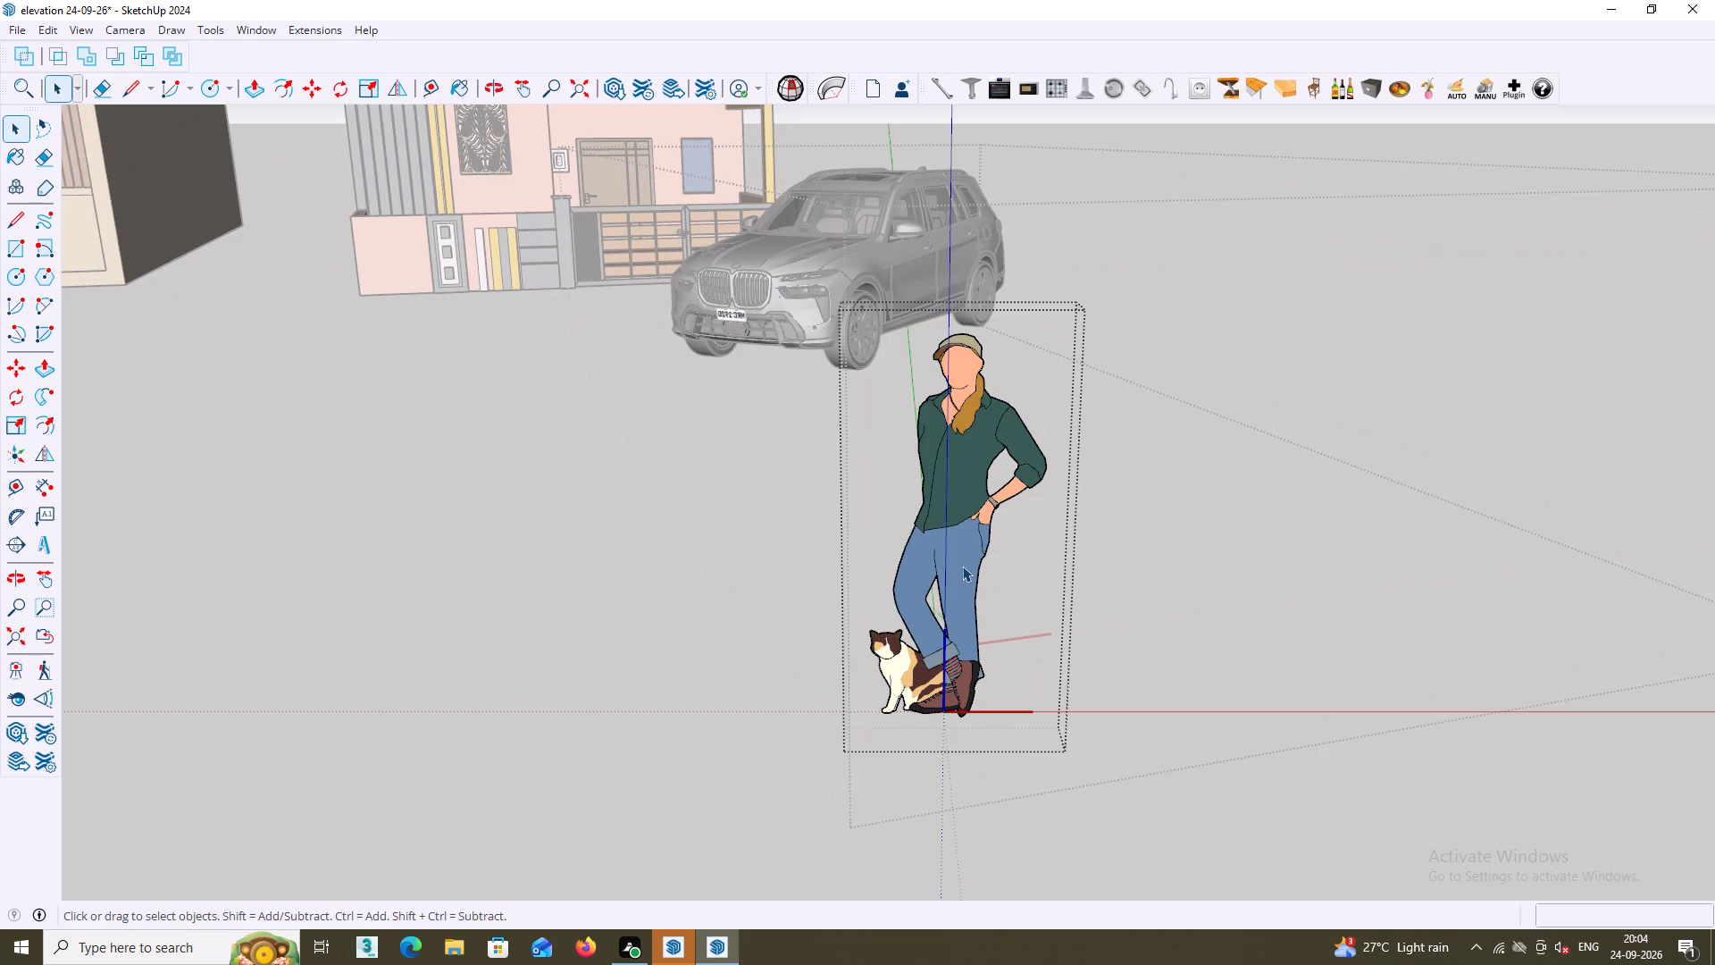
pyautogui.click(789, 672)
pyautogui.tripleClick(941, 536)
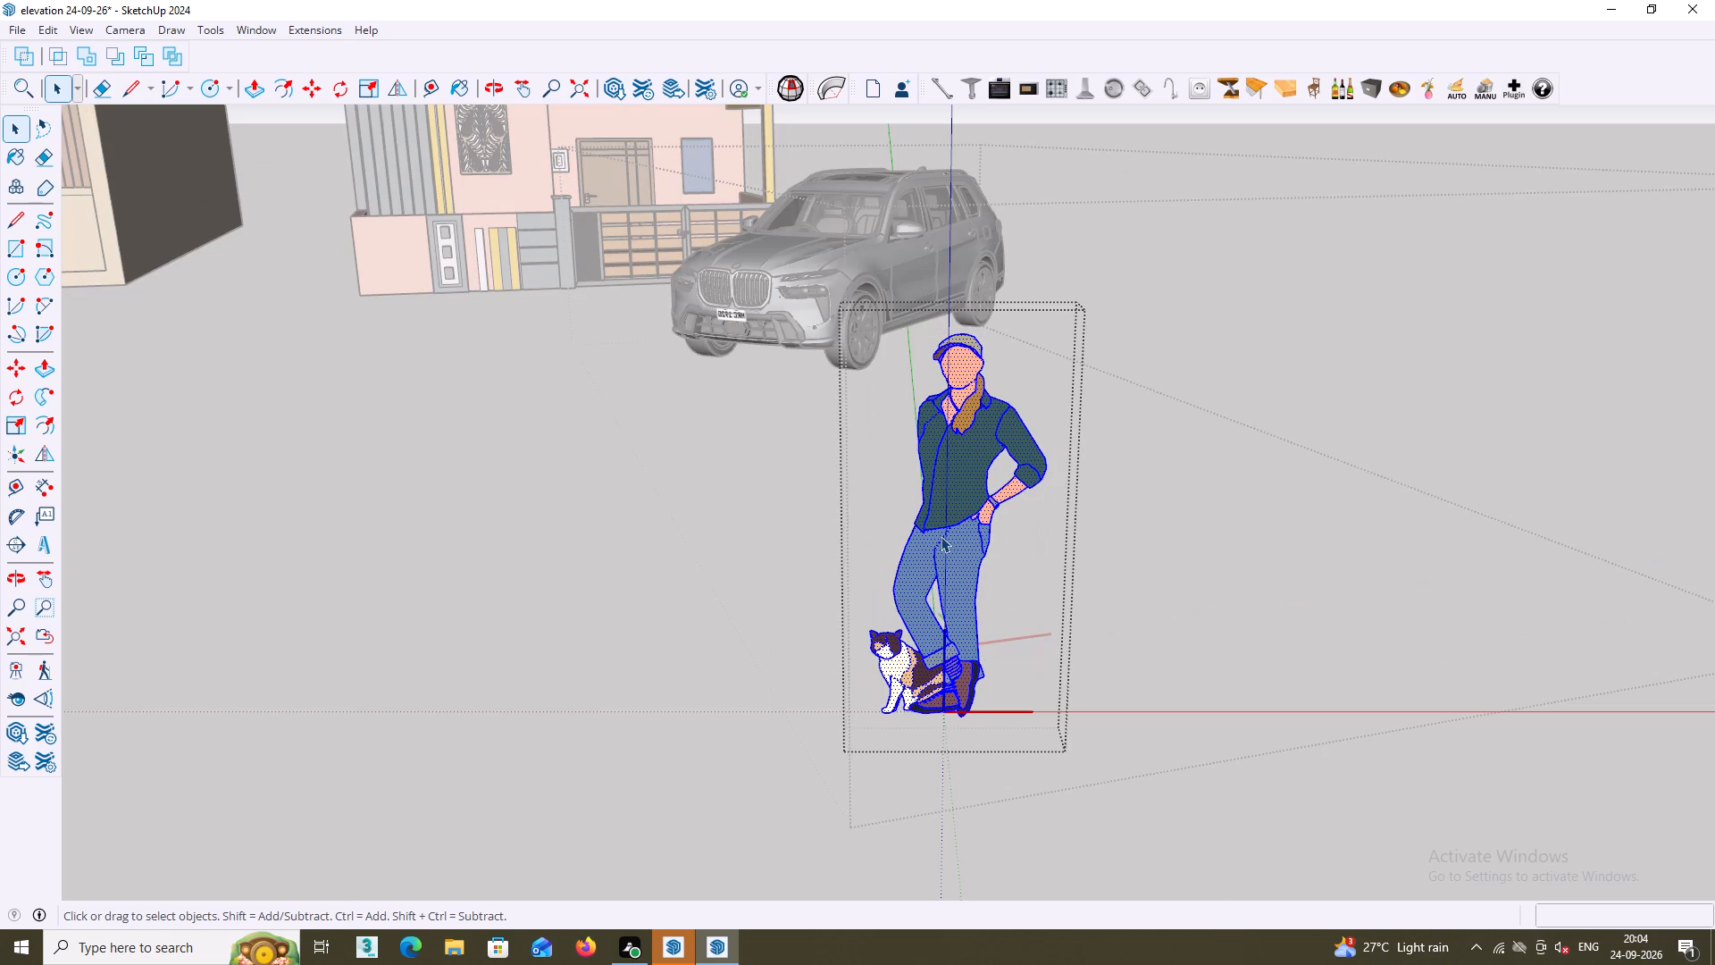
pyautogui.press('Delete')
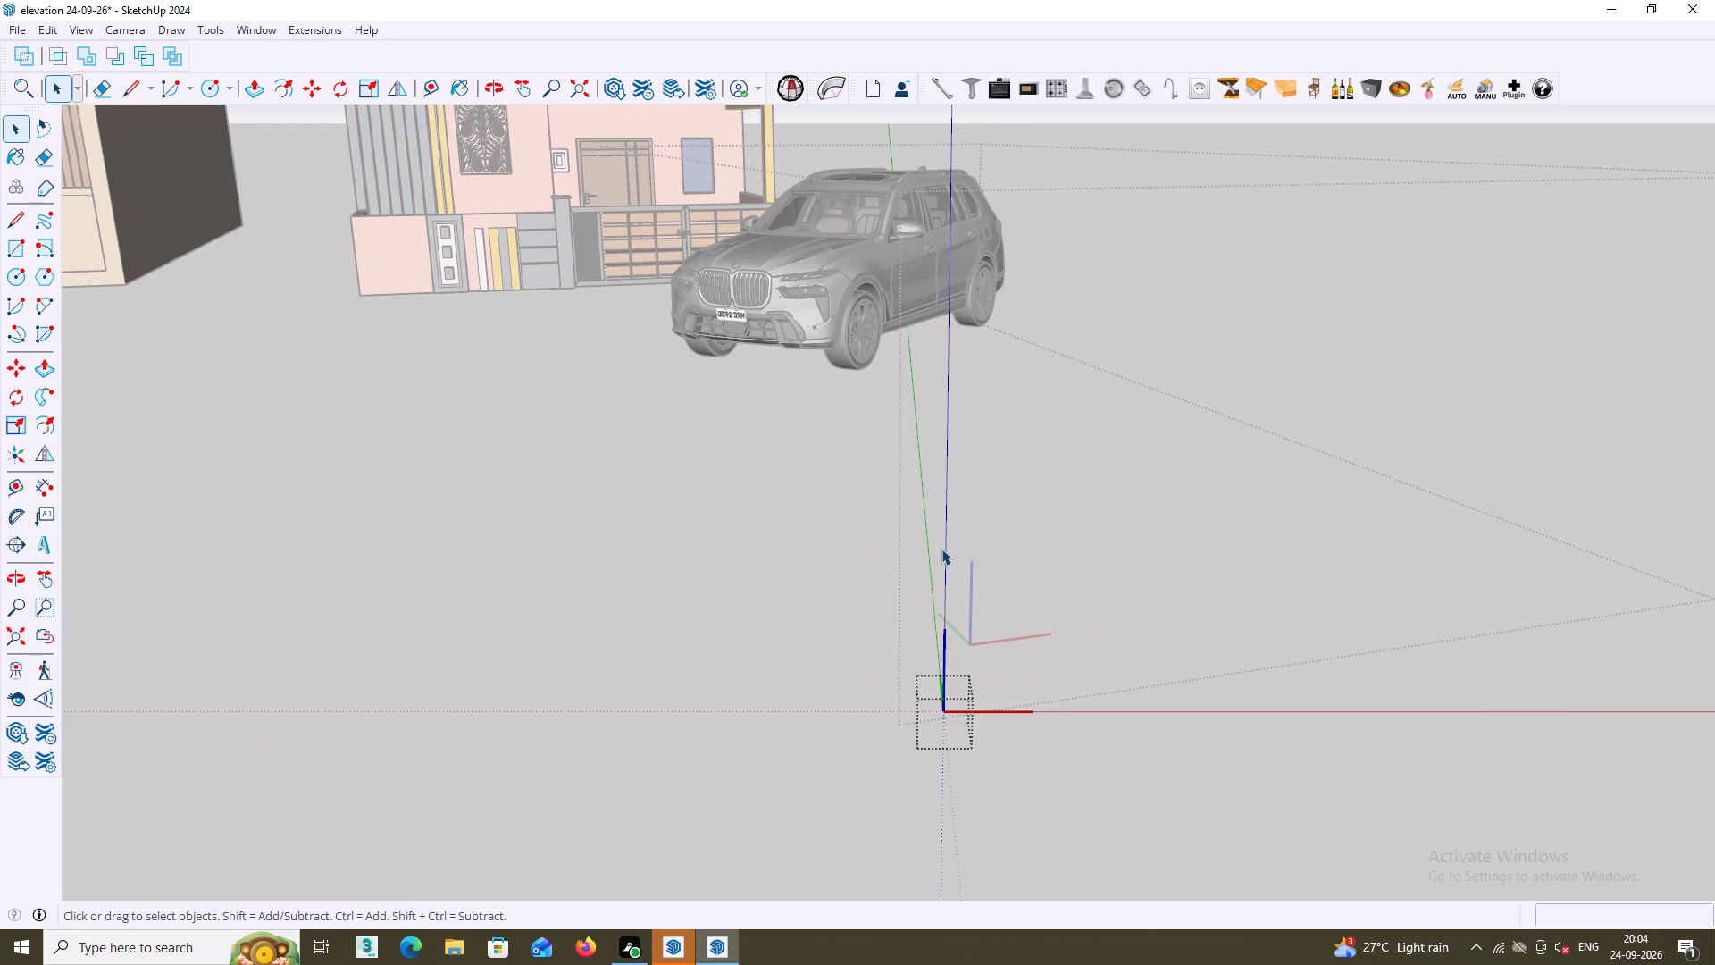
pyautogui.press('Delete')
pyautogui.scroll(-3, 958, 589)
pyautogui.click(806, 696)
pyautogui.doubleClick(857, 656)
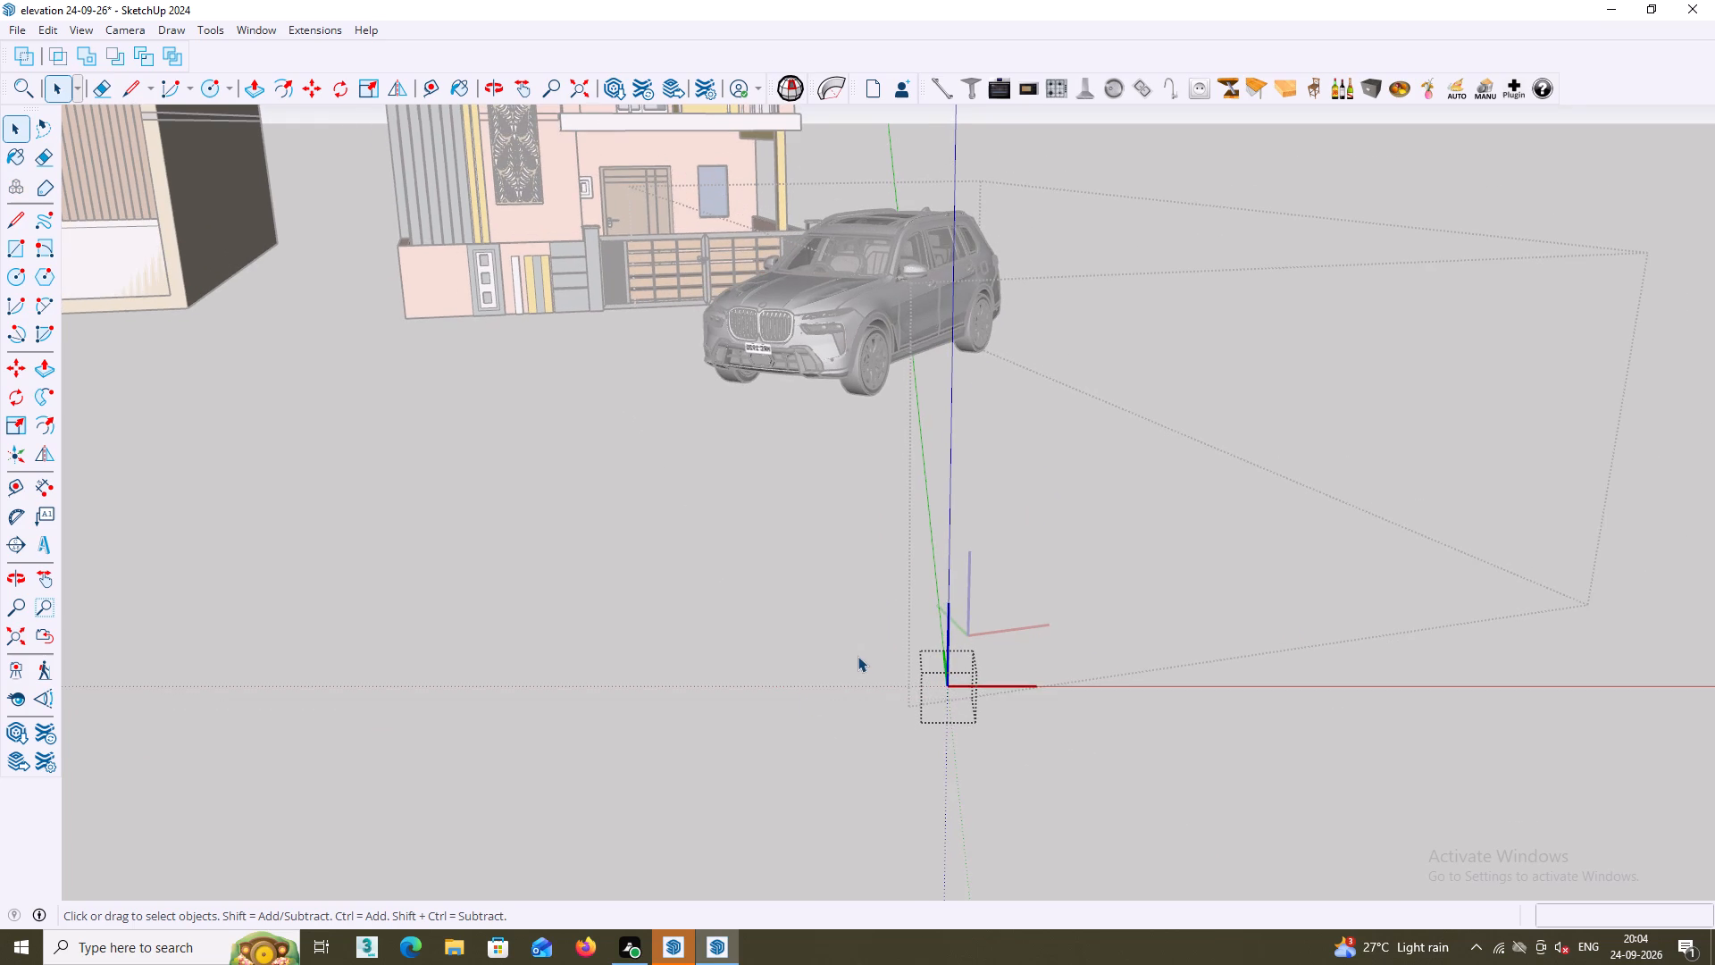
pyautogui.middleClick(900, 541)
pyautogui.scroll(-3, 900, 541)
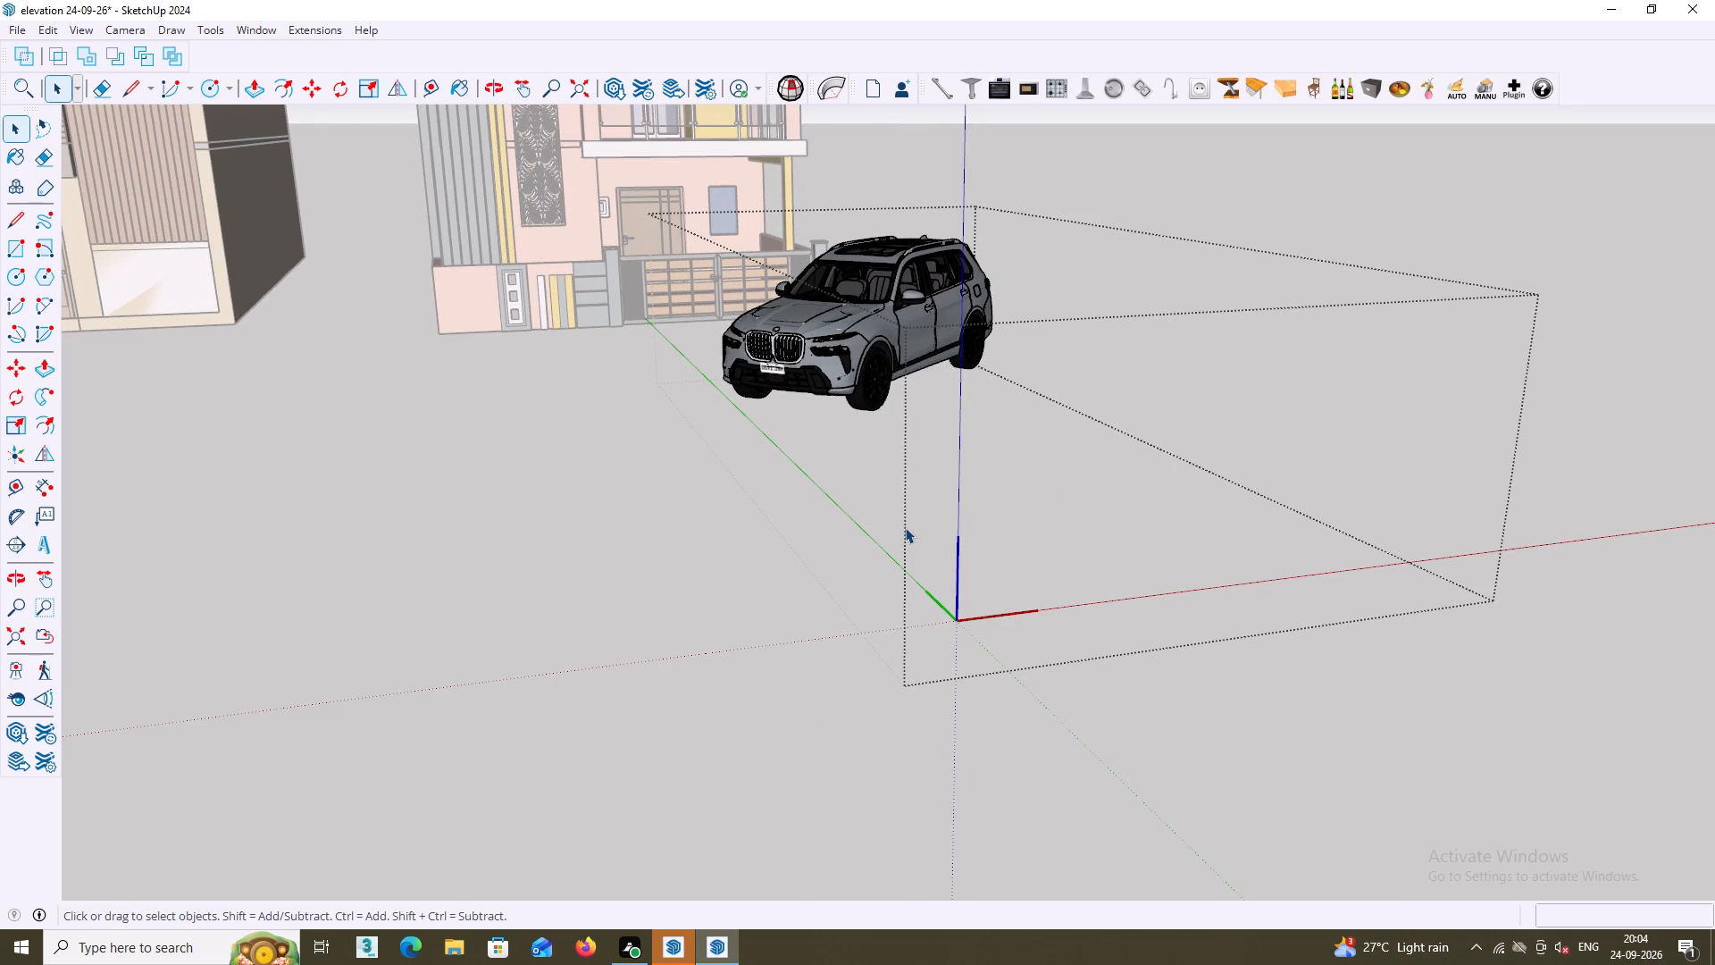
pyautogui.keyDown('shift'); pyautogui.moveTo(928, 478); pyautogui.dragTo(980, 582, button='middle'); pyautogui.keyUp('shift')
pyautogui.click(1098, 178)
pyautogui.click(1140, 239)
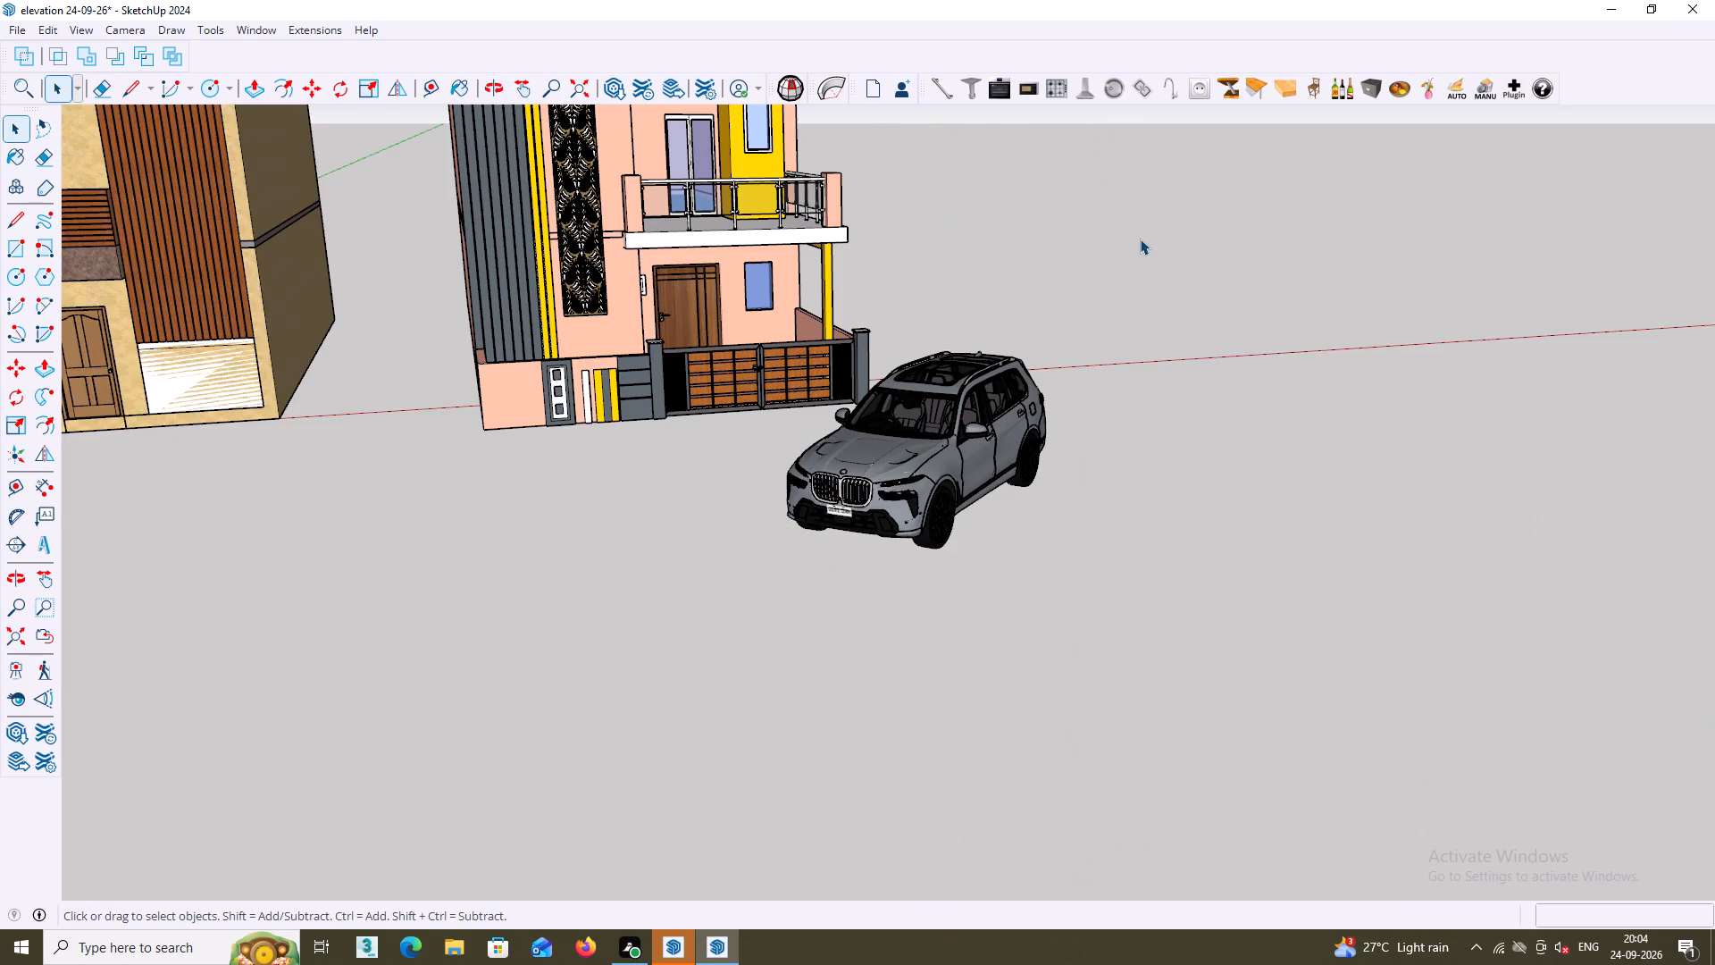
# Examine the BMW car close up from the front, side and above, and its position relative to the gate.
pyautogui.scroll(10, 940, 426)
pyautogui.keyDown('shift'); pyautogui.moveTo(938, 454); pyautogui.dragTo(923, 446, button='middle'); pyautogui.keyUp('shift')
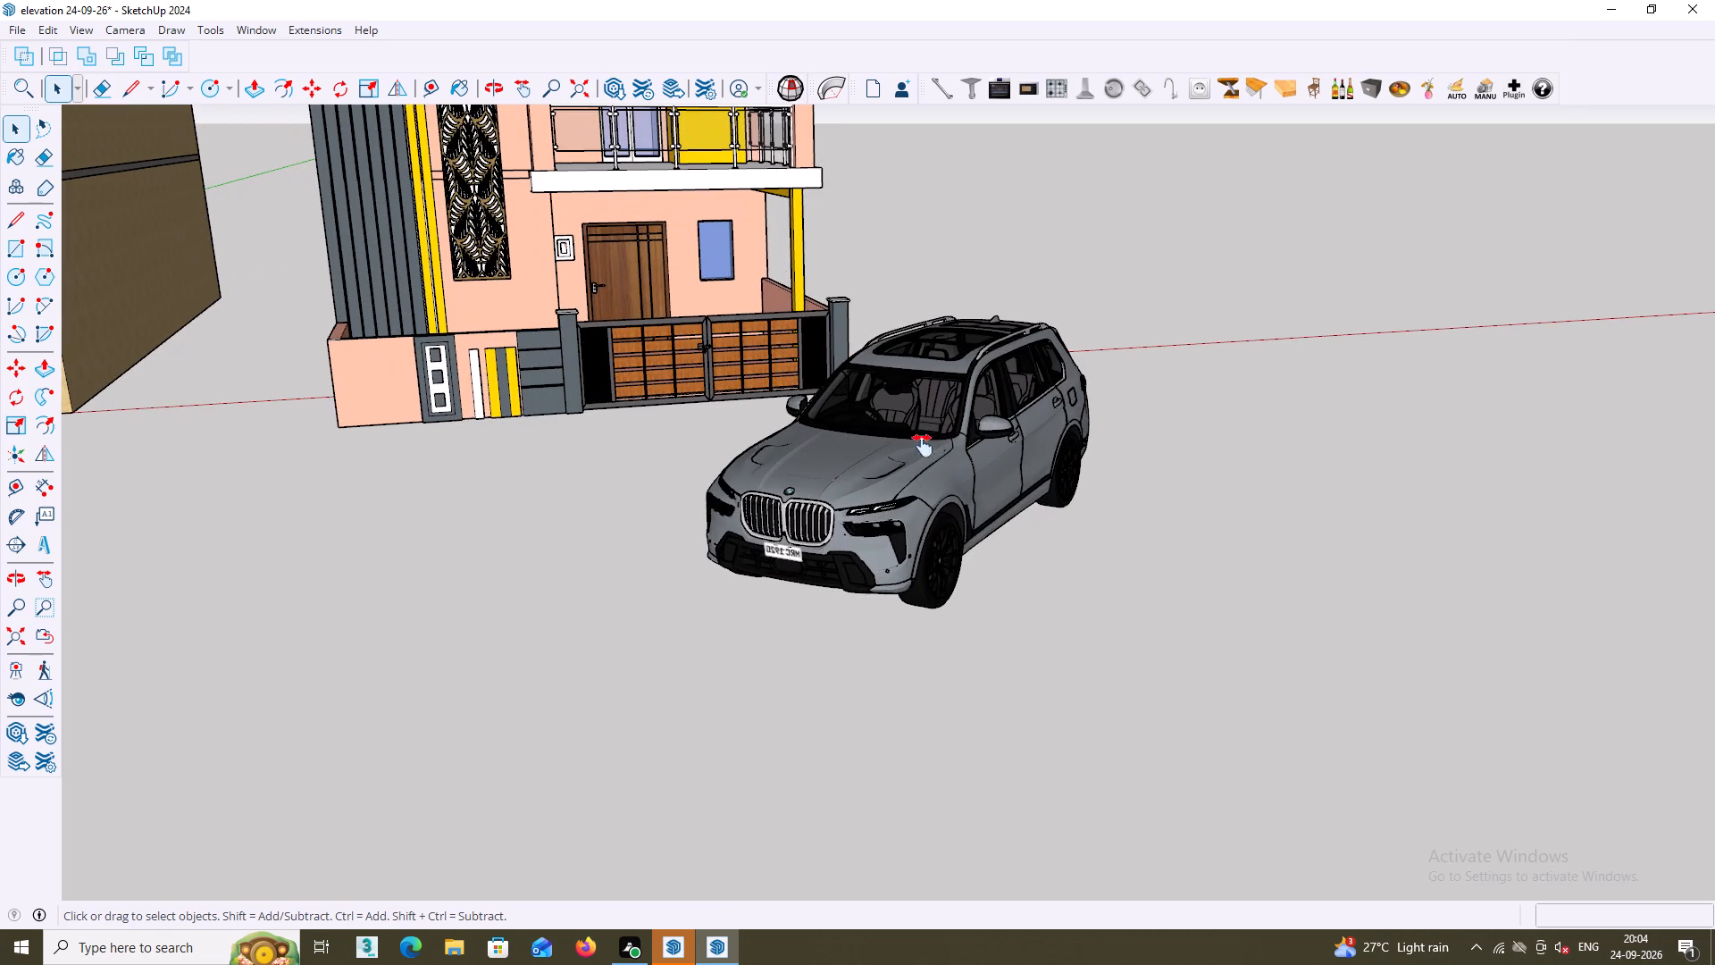
pyautogui.keyDown('shift'); pyautogui.moveTo(923, 446); pyautogui.dragTo(849, 420, button='middle'); pyautogui.keyUp('shift')
pyautogui.scroll(13, 732, 492)
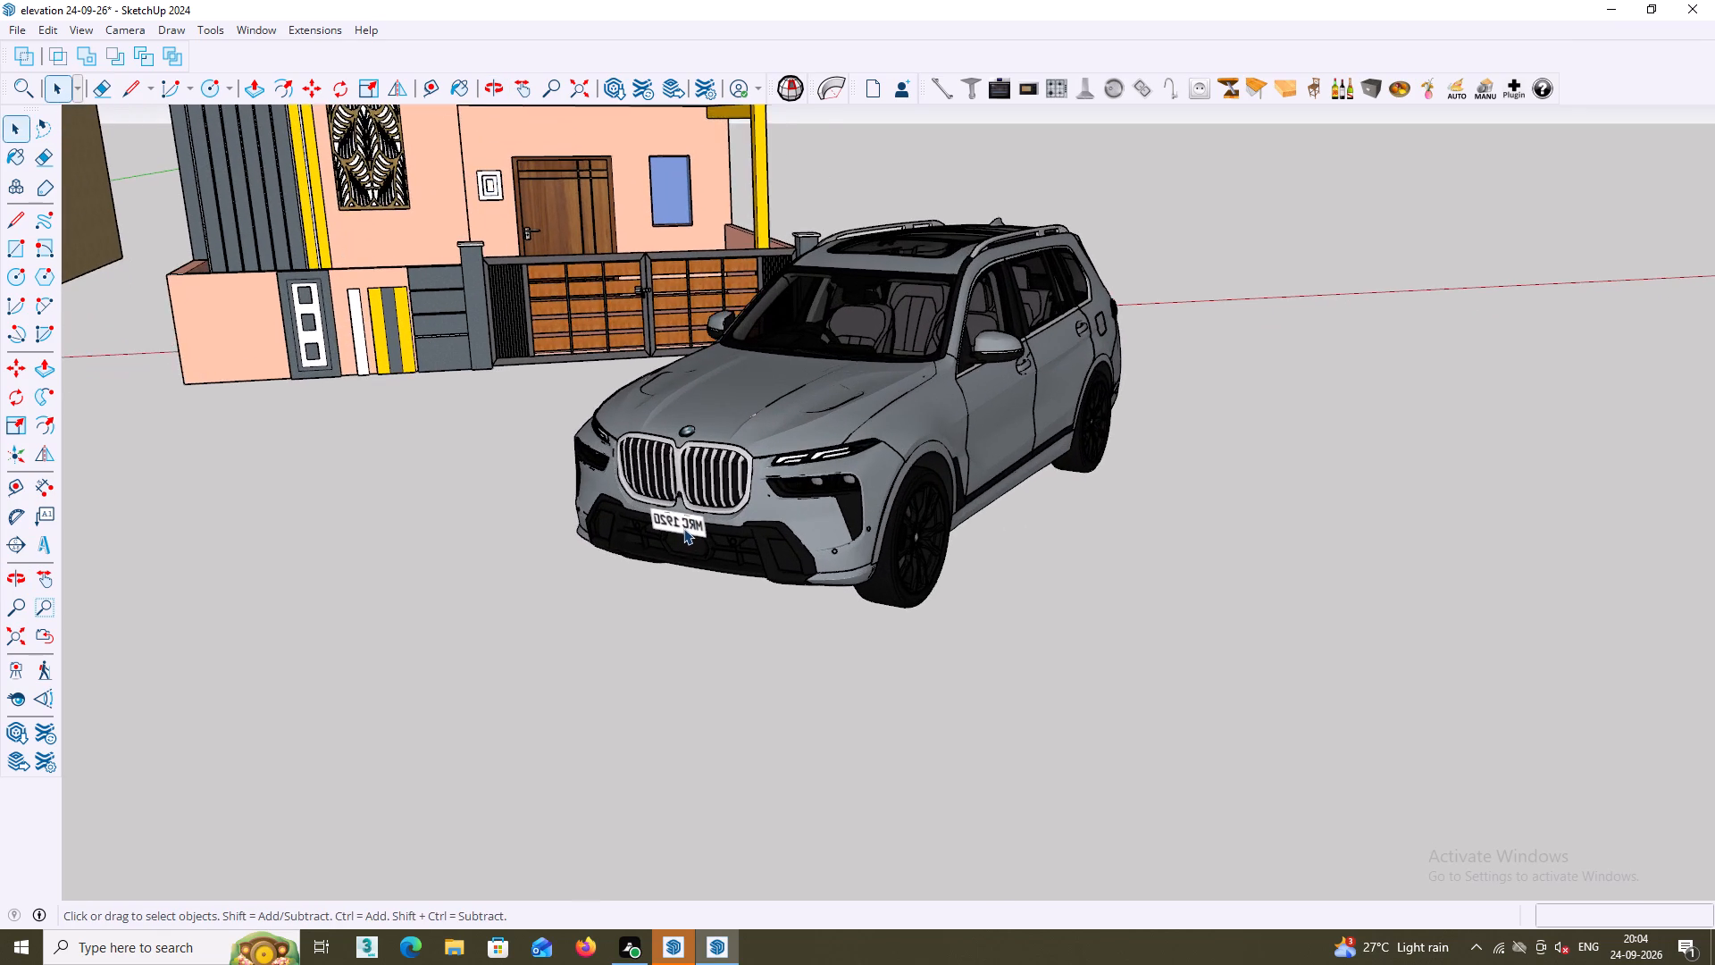
pyautogui.scroll(-6, 688, 531)
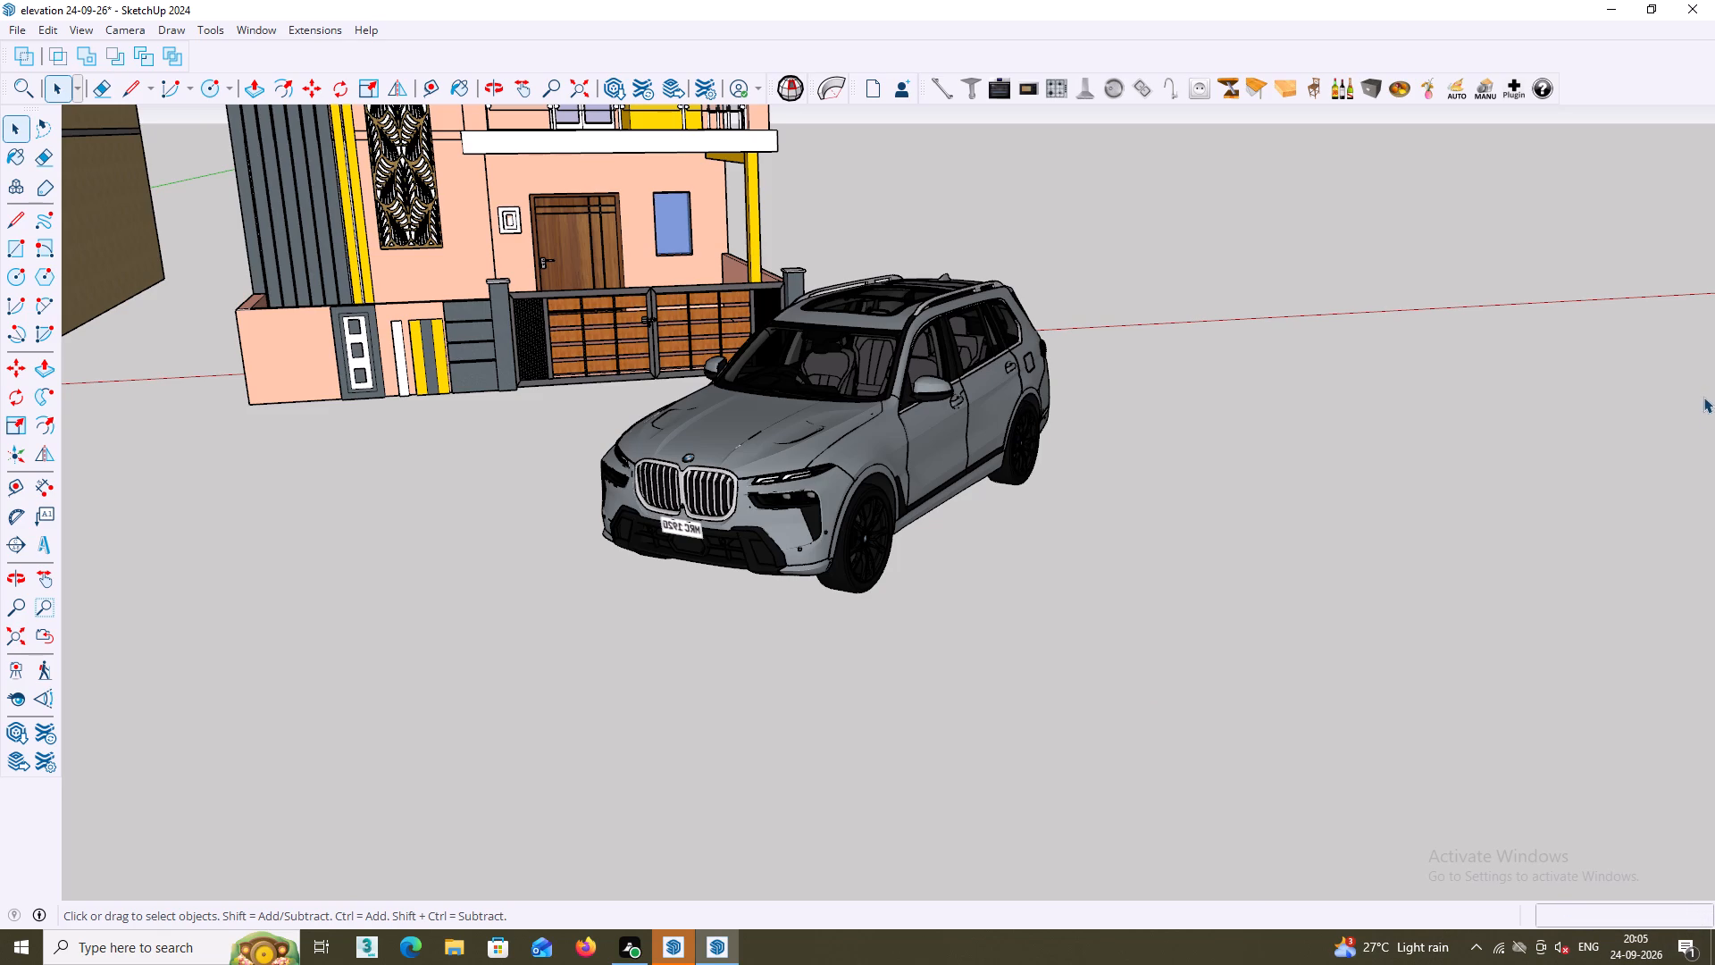
pyautogui.scroll(-2, 1706, 401)
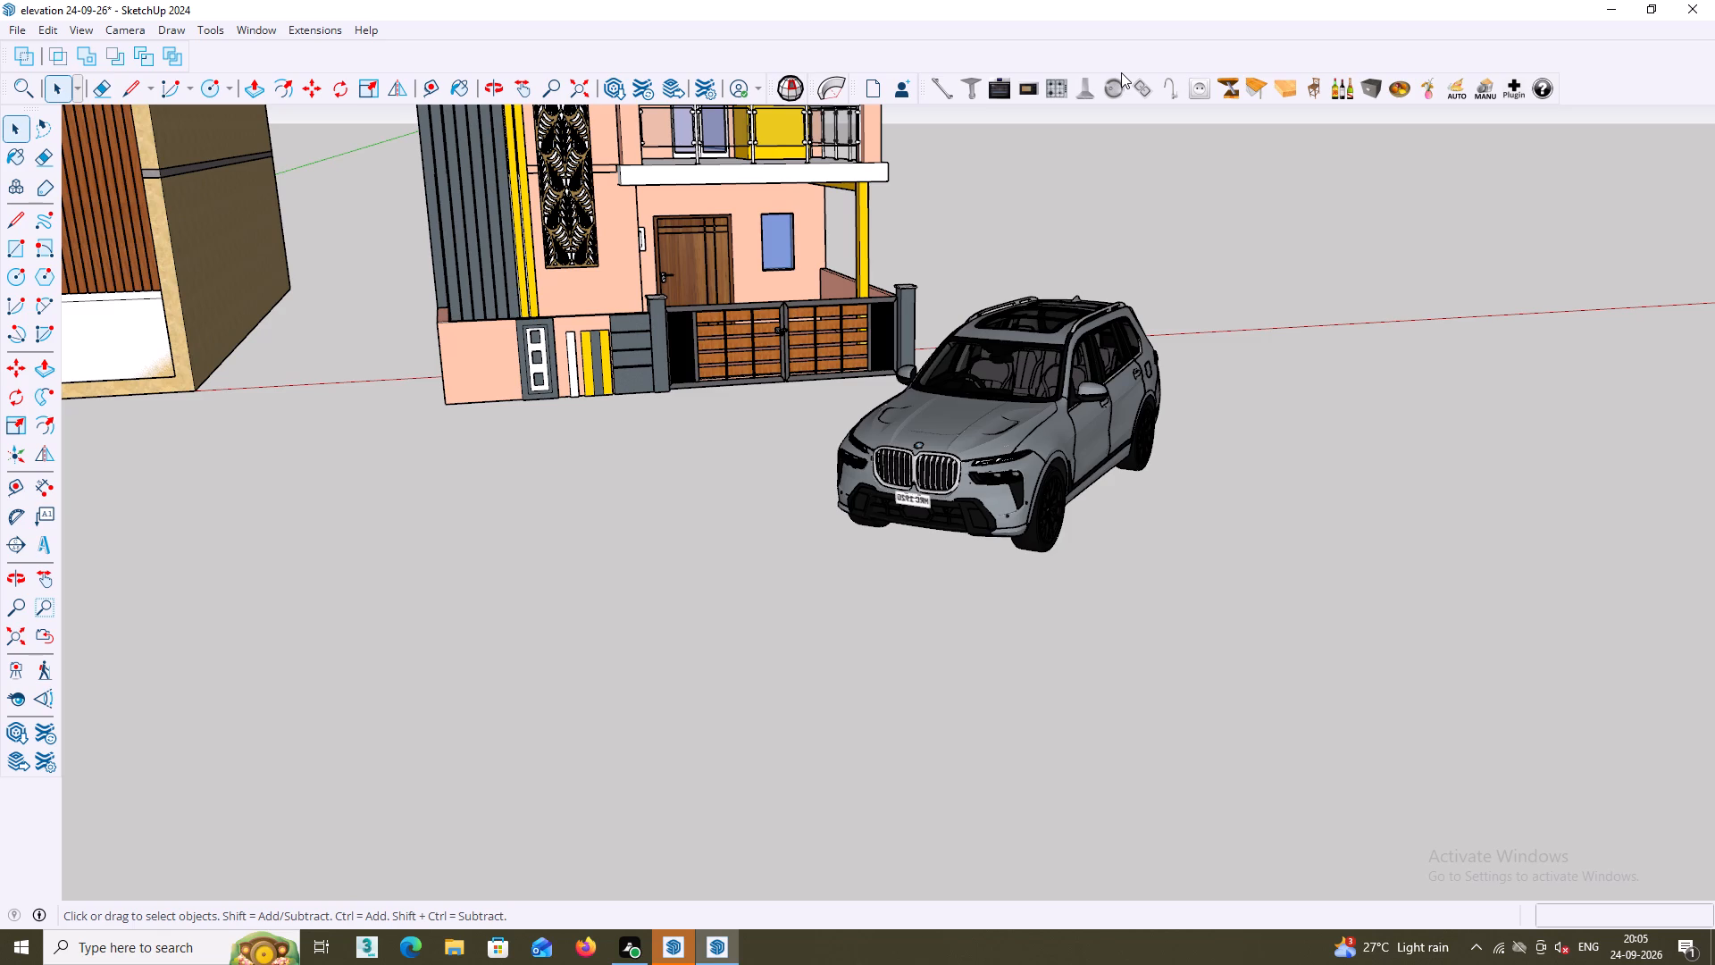
pyautogui.moveTo(1152, 573); pyautogui.dragTo(1172, 575, button='middle')
pyautogui.moveTo(1172, 575); pyautogui.dragTo(1326, 520, button='middle')
pyautogui.moveTo(1198, 544); pyautogui.dragTo(1205, 506, button='middle')
pyautogui.scroll(-1, 1309, 509)
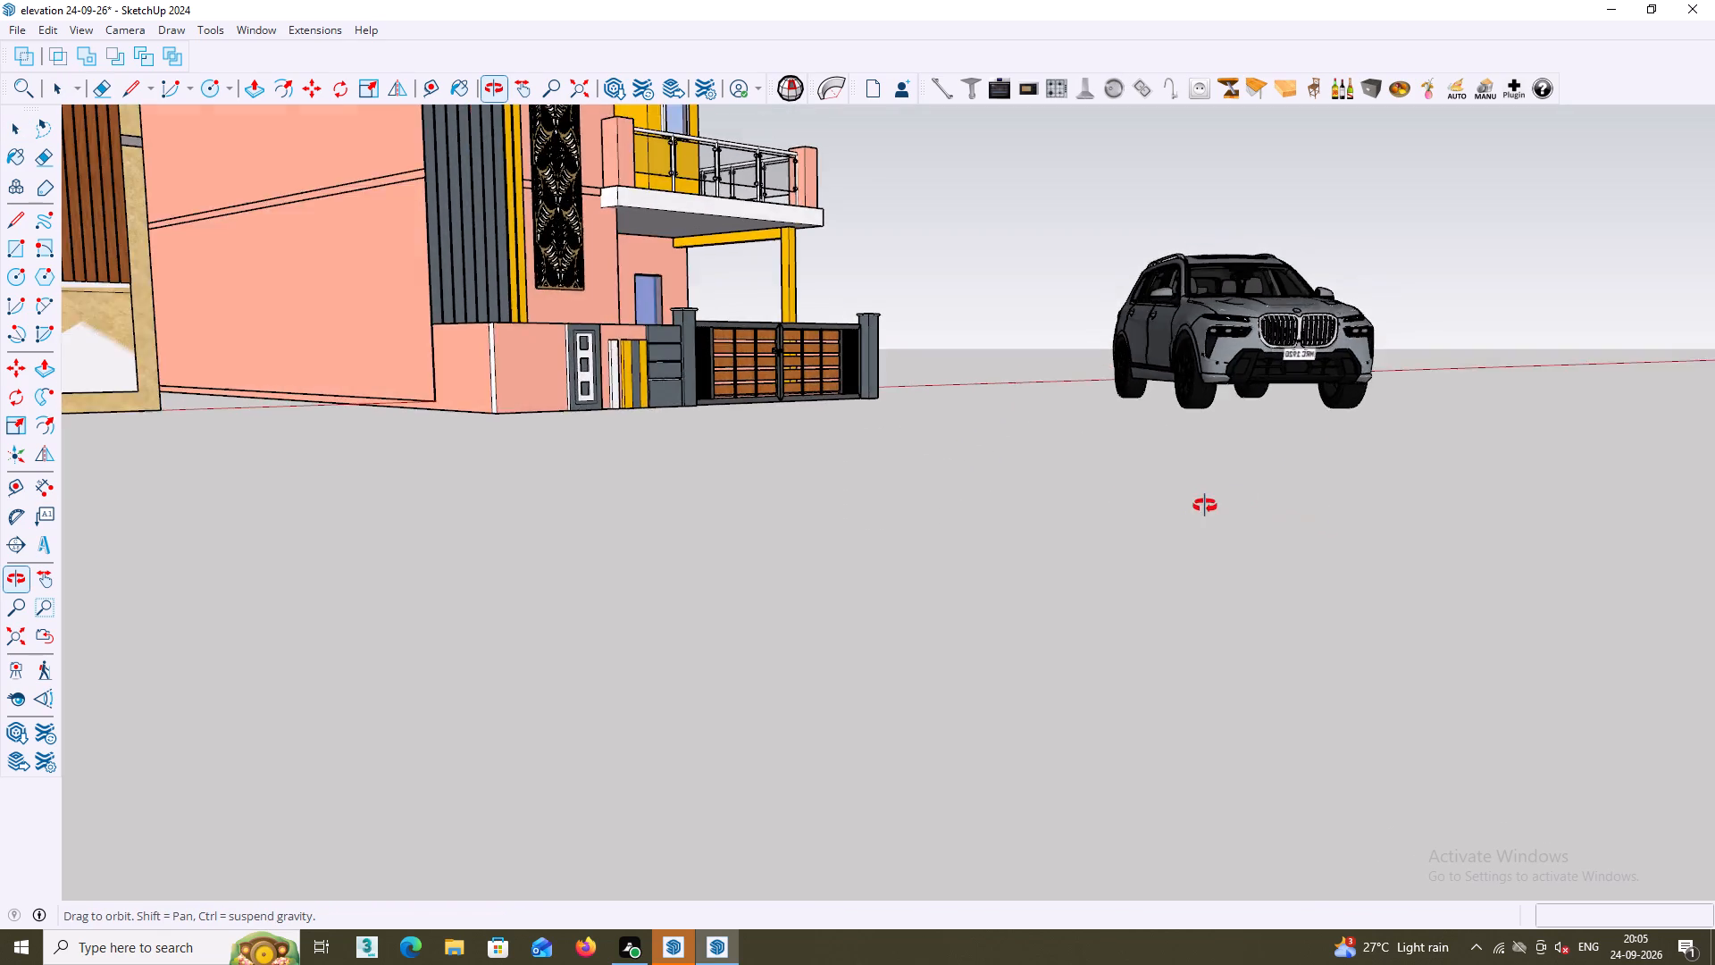
pyautogui.moveTo(1205, 506); pyautogui.dragTo(1080, 530, button='middle')
pyautogui.scroll(2, 1077, 460)
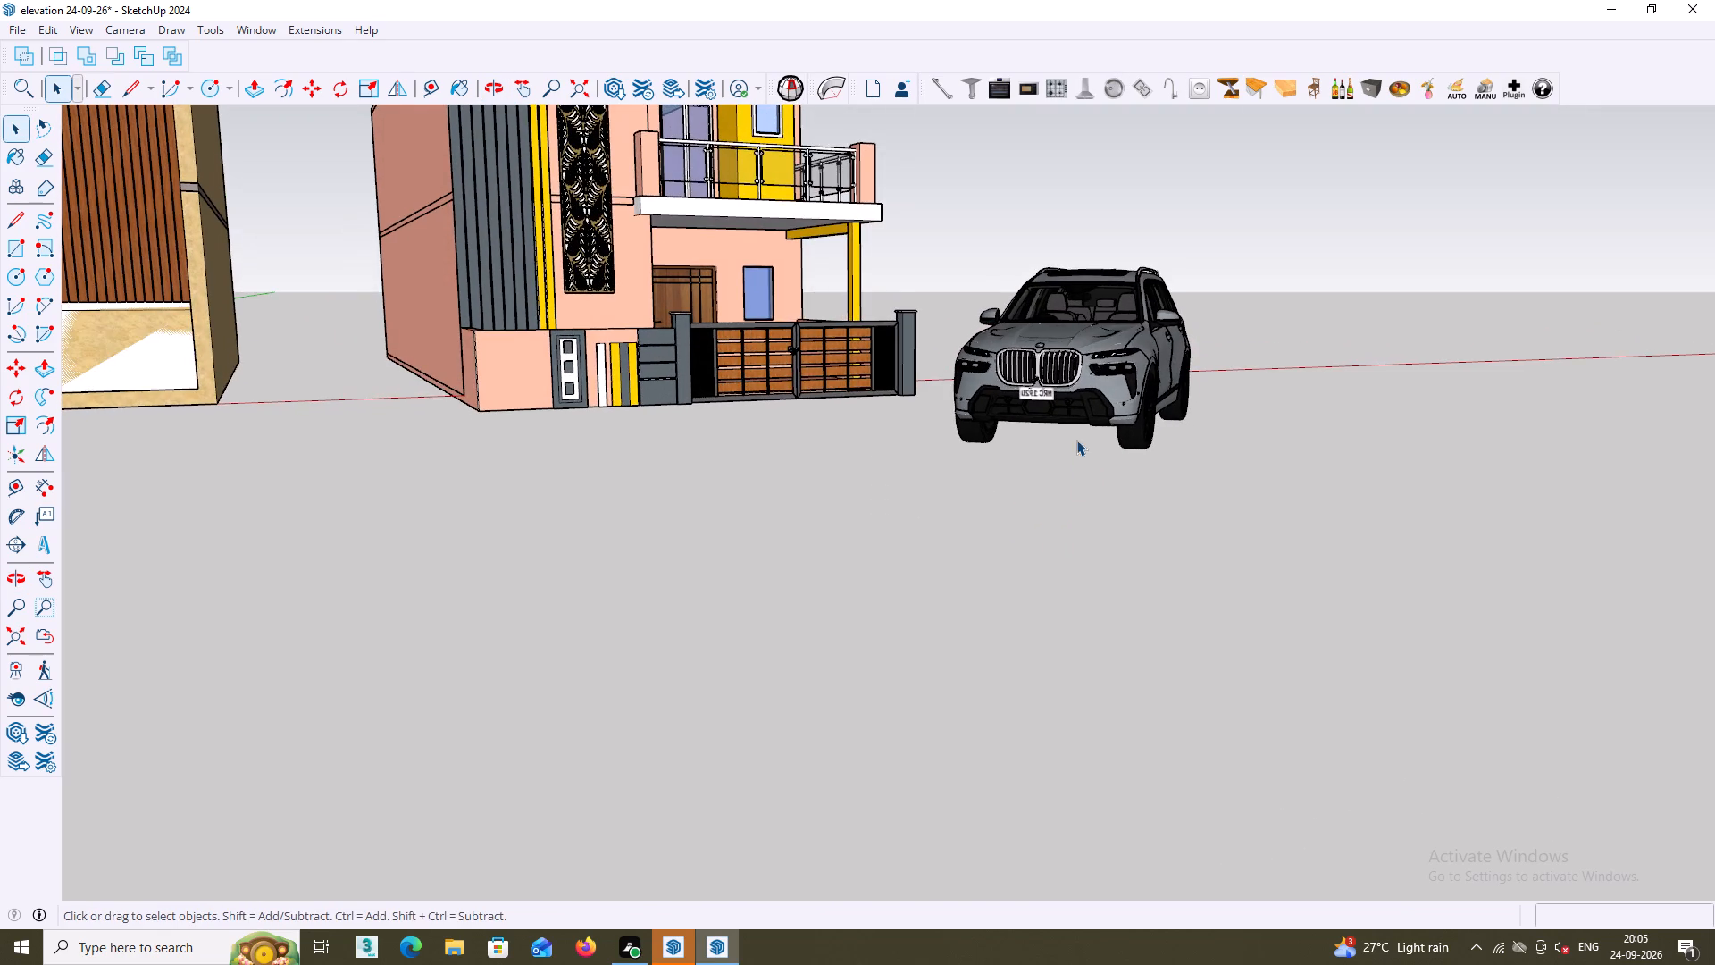
pyautogui.scroll(11, 1076, 440)
pyautogui.moveTo(1038, 382); pyautogui.dragTo(1049, 592, button='middle')
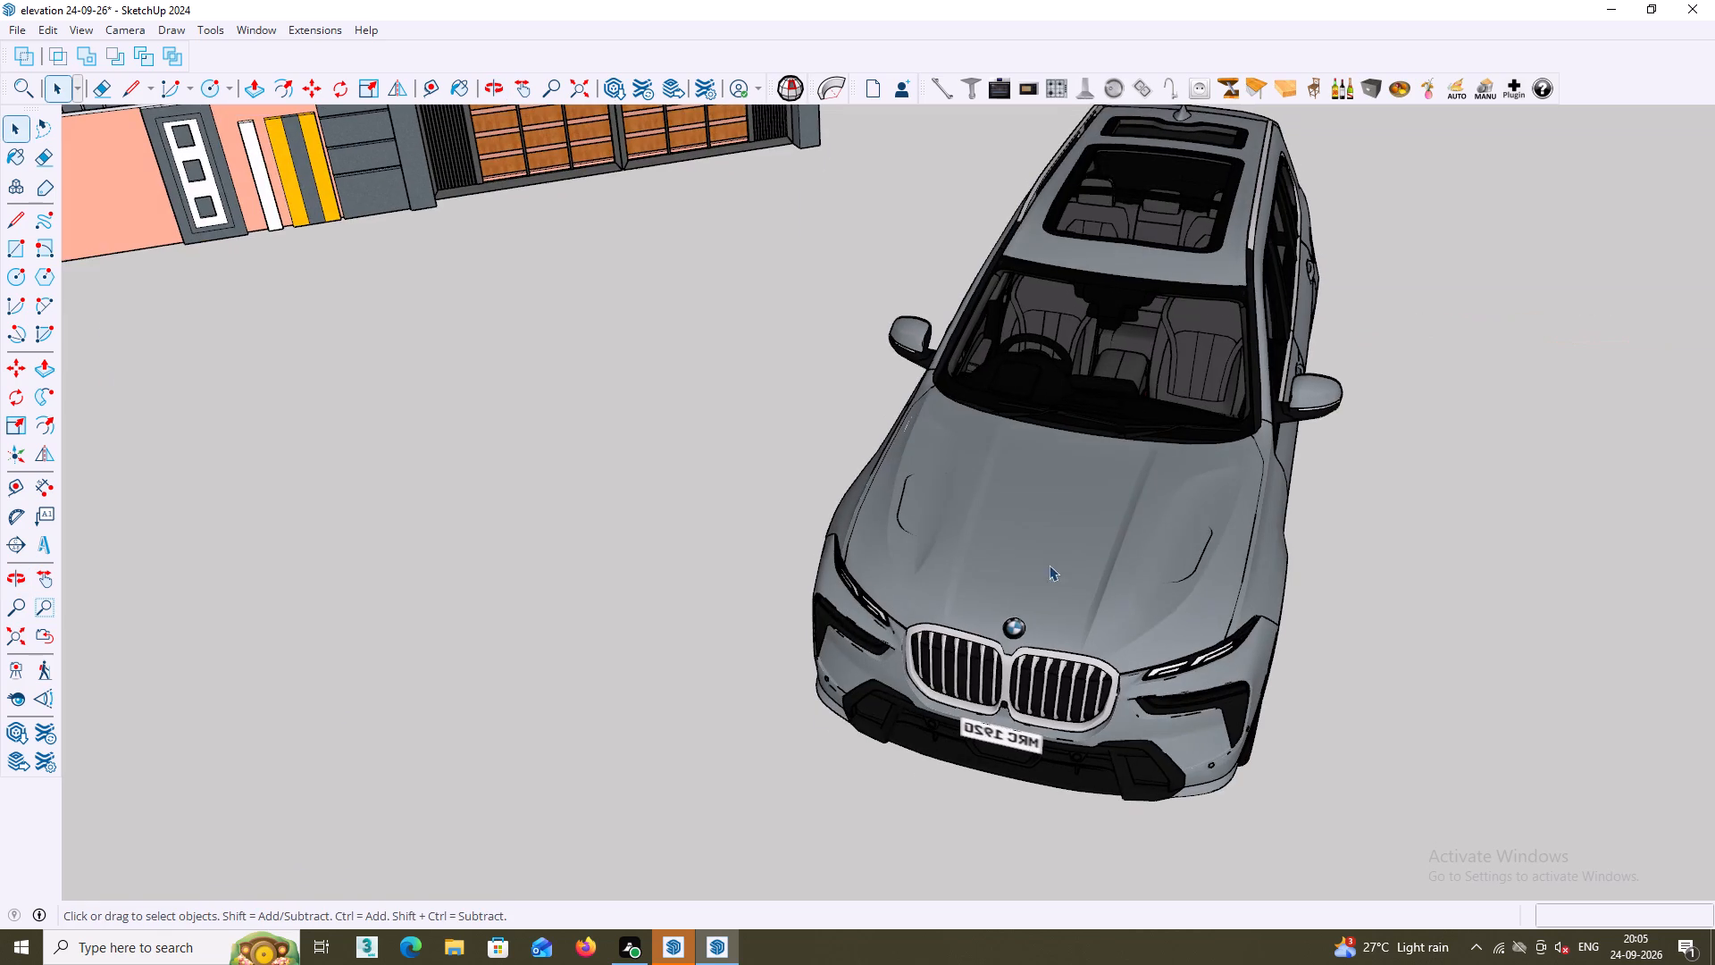
pyautogui.scroll(-7, 1048, 564)
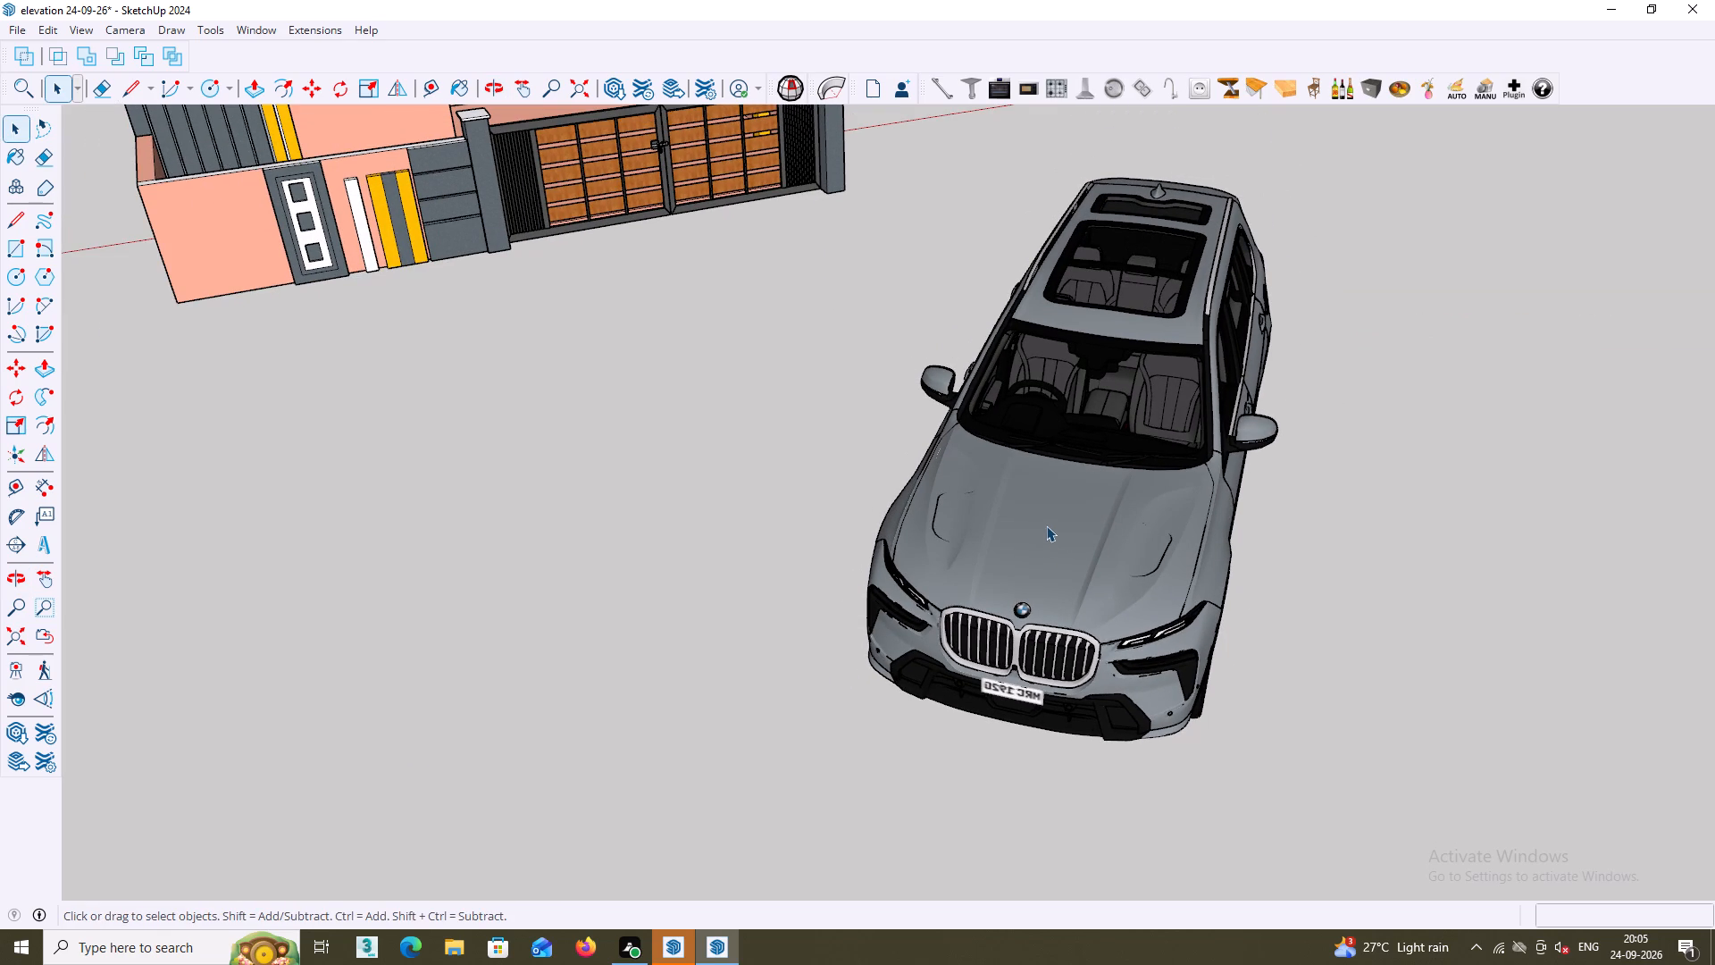
# Examine the pink, grey and yellow house front and gate together with the car from a raised viewpoint.
pyautogui.scroll(-20, 921, 479)
pyautogui.scroll(-1, 921, 479)
pyautogui.middleClick(907, 449)
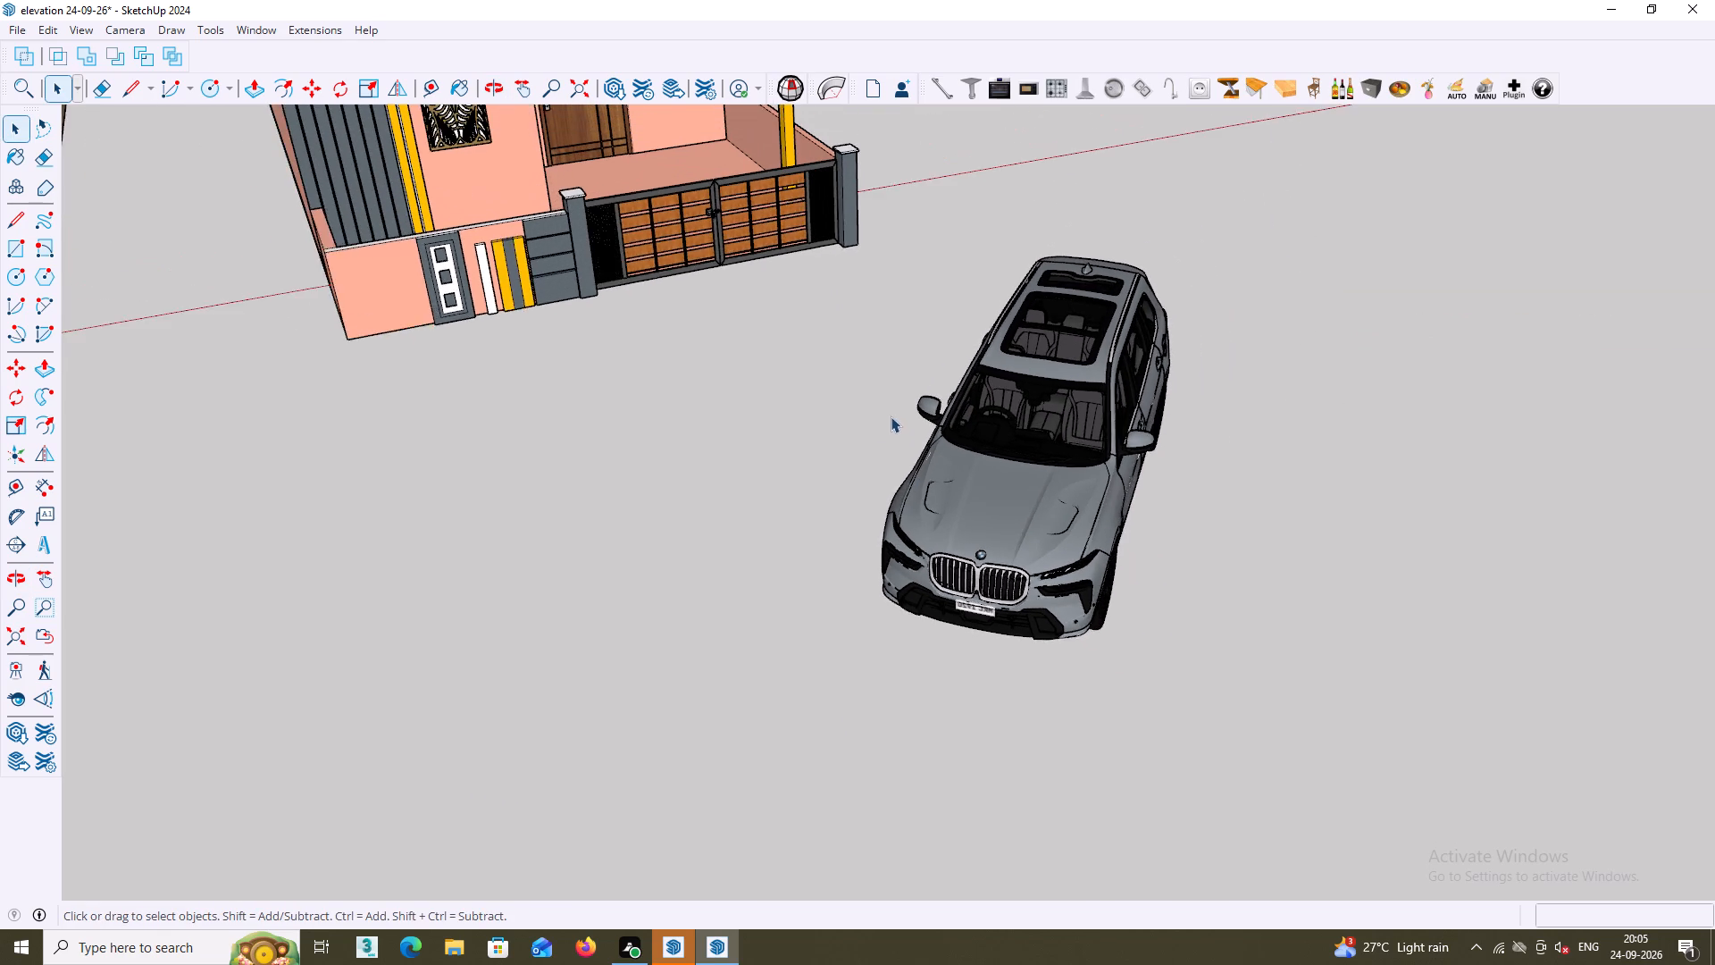
pyautogui.scroll(-9, 891, 416)
pyautogui.moveTo(865, 421); pyautogui.dragTo(845, 485, button='middle')
pyautogui.moveTo(800, 482); pyautogui.dragTo(796, 496, button='middle')
pyautogui.moveTo(779, 511); pyautogui.dragTo(776, 520, button='middle')
pyautogui.scroll(-14, 776, 524)
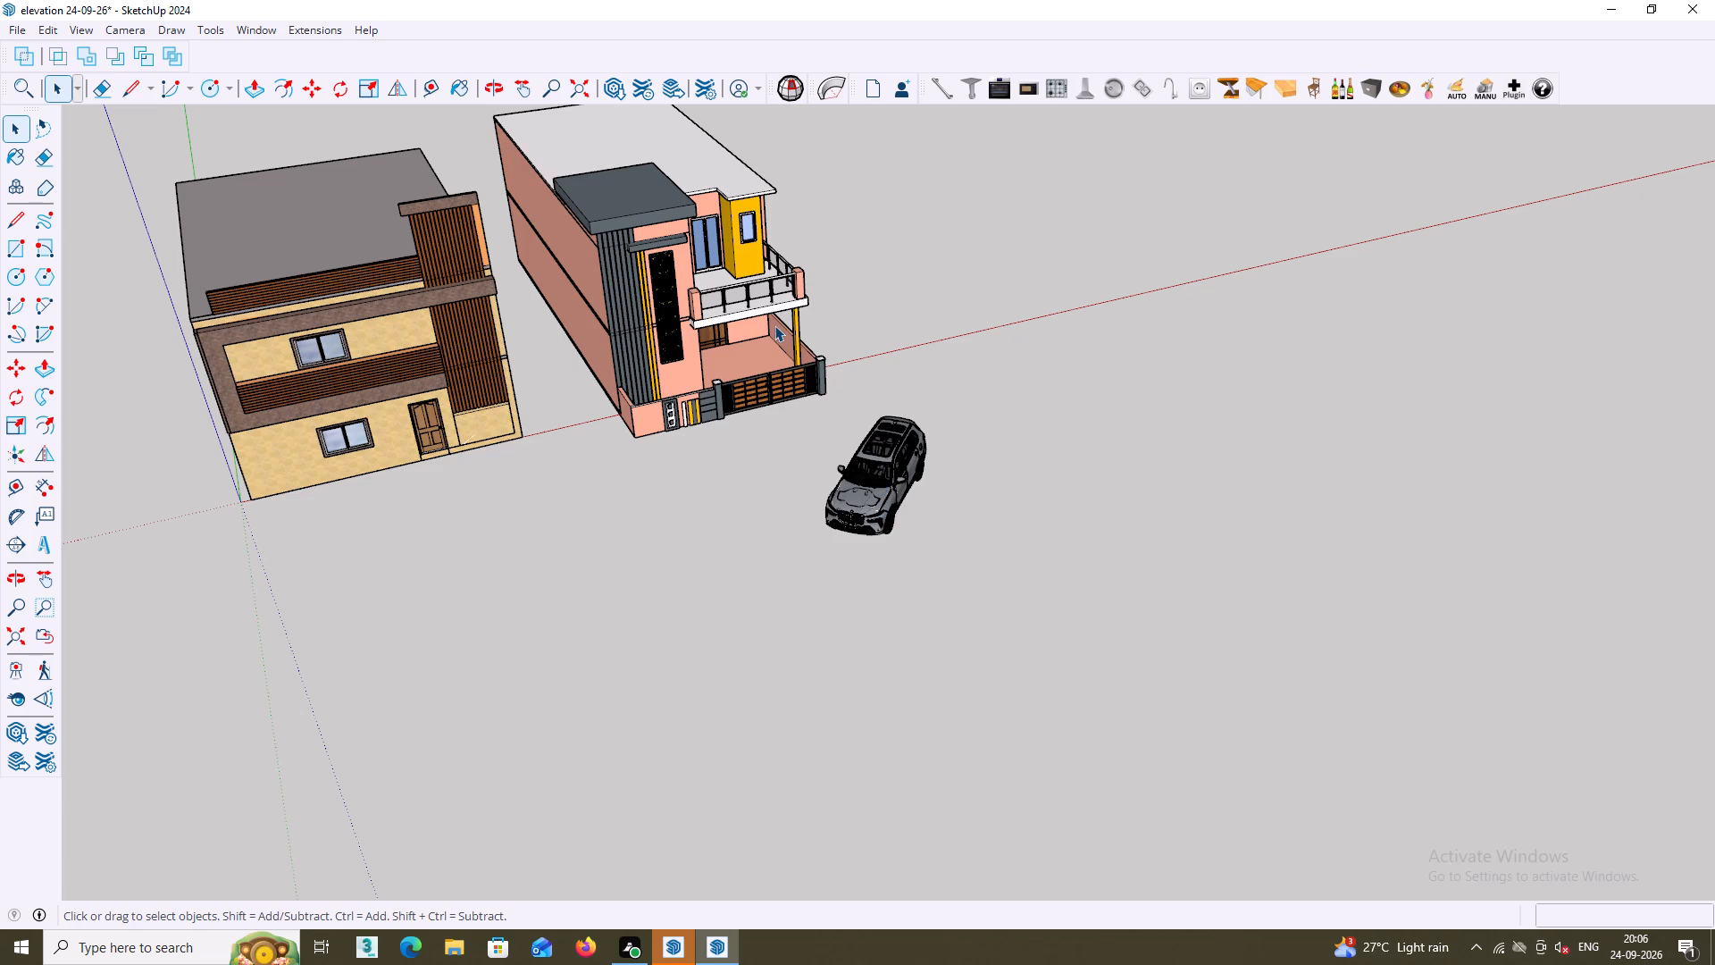
pyautogui.scroll(9, 768, 385)
pyautogui.keyDown('shift'); pyautogui.moveTo(769, 383); pyautogui.dragTo(567, 462, button='middle'); pyautogui.keyUp('shift')
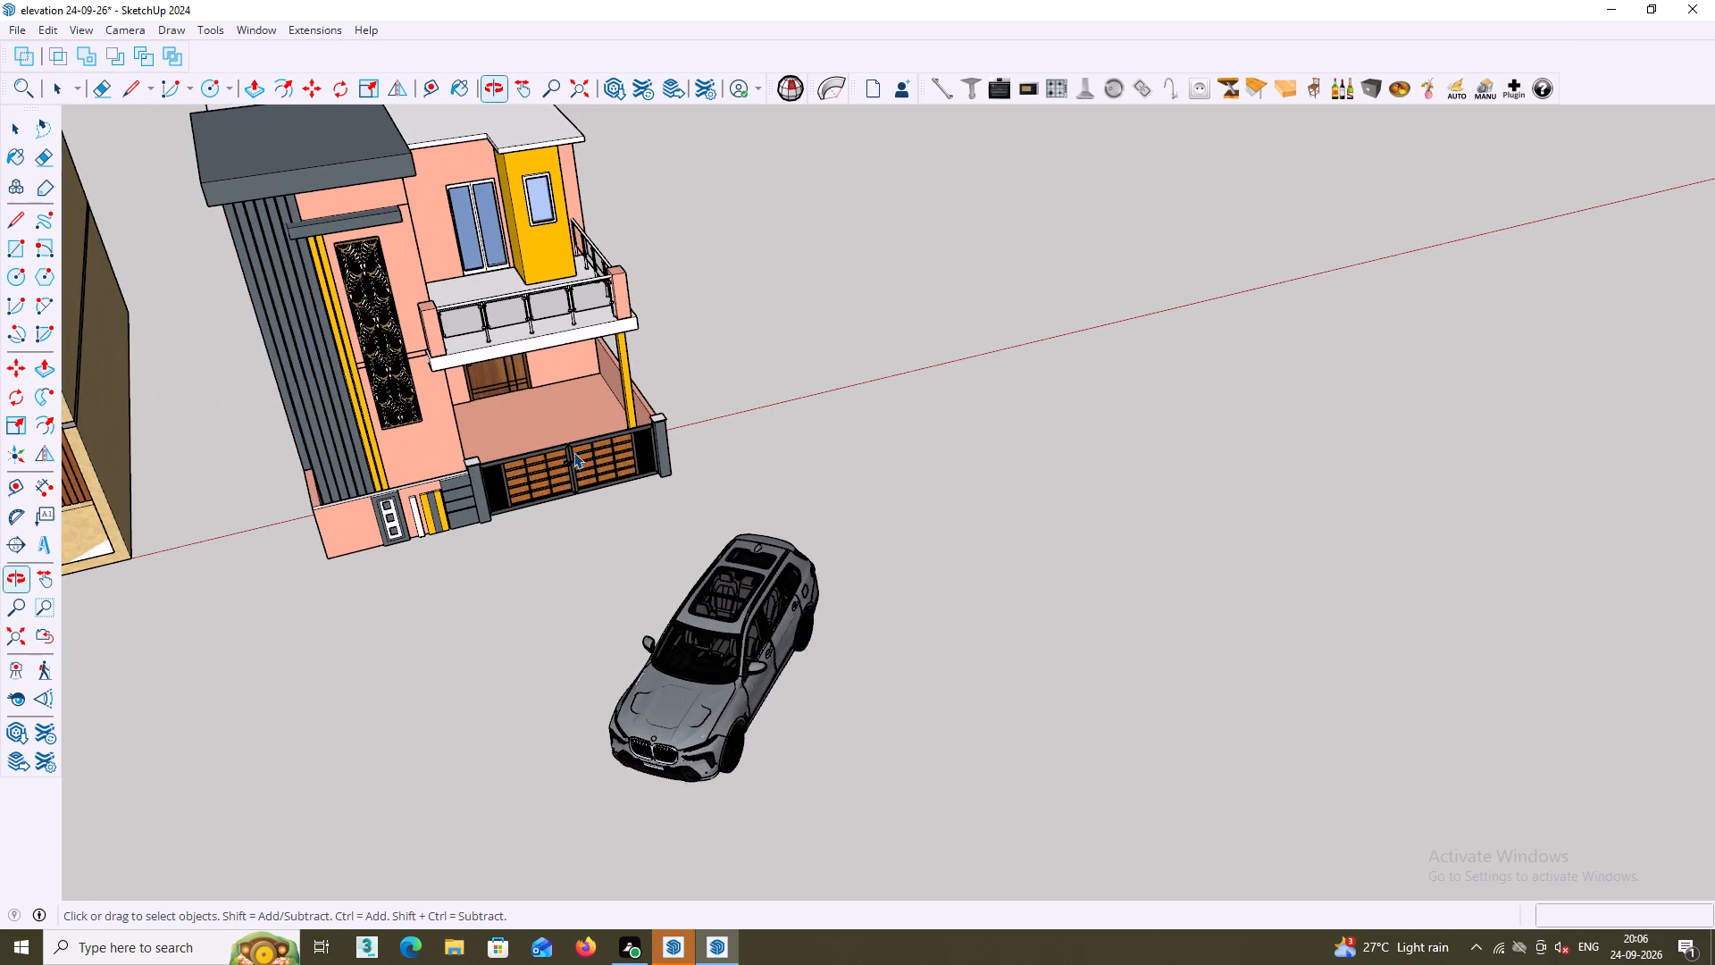
pyautogui.scroll(7, 591, 441)
pyautogui.moveTo(527, 399); pyautogui.dragTo(522, 287, button='middle')
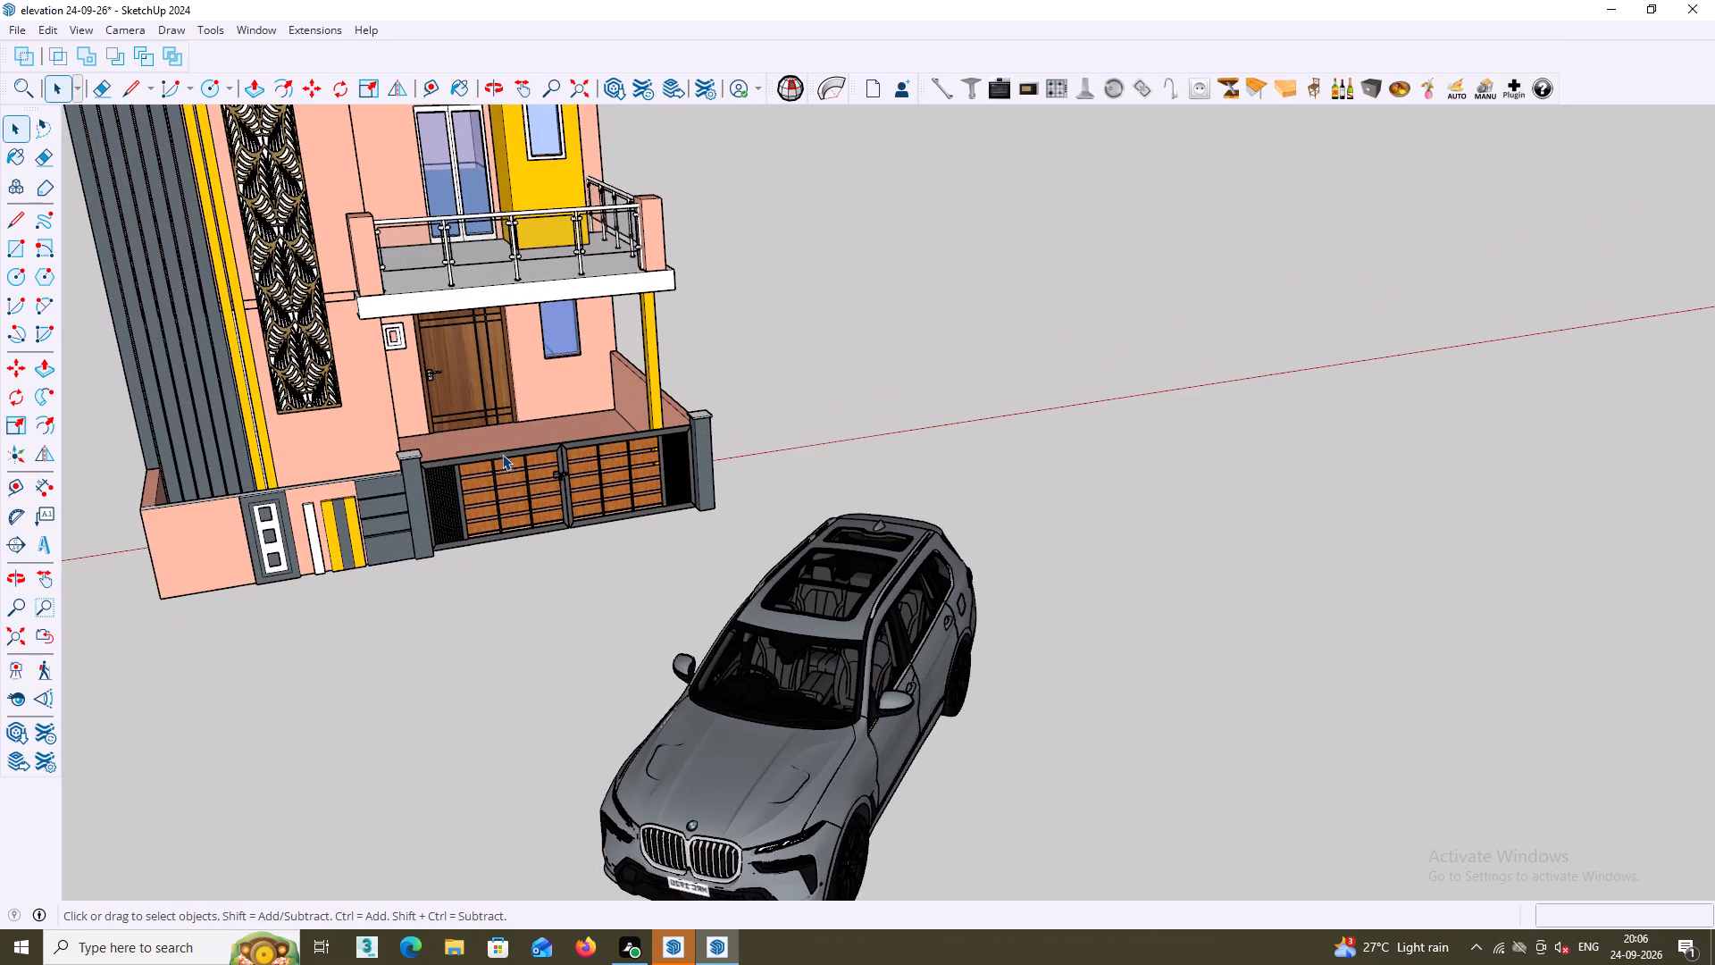
pyautogui.scroll(1, 502, 455)
pyautogui.keyDown('shift'); pyautogui.moveTo(502, 453); pyautogui.dragTo(514, 493, button='middle'); pyautogui.keyUp('shift')
pyautogui.scroll(-6, 533, 516)
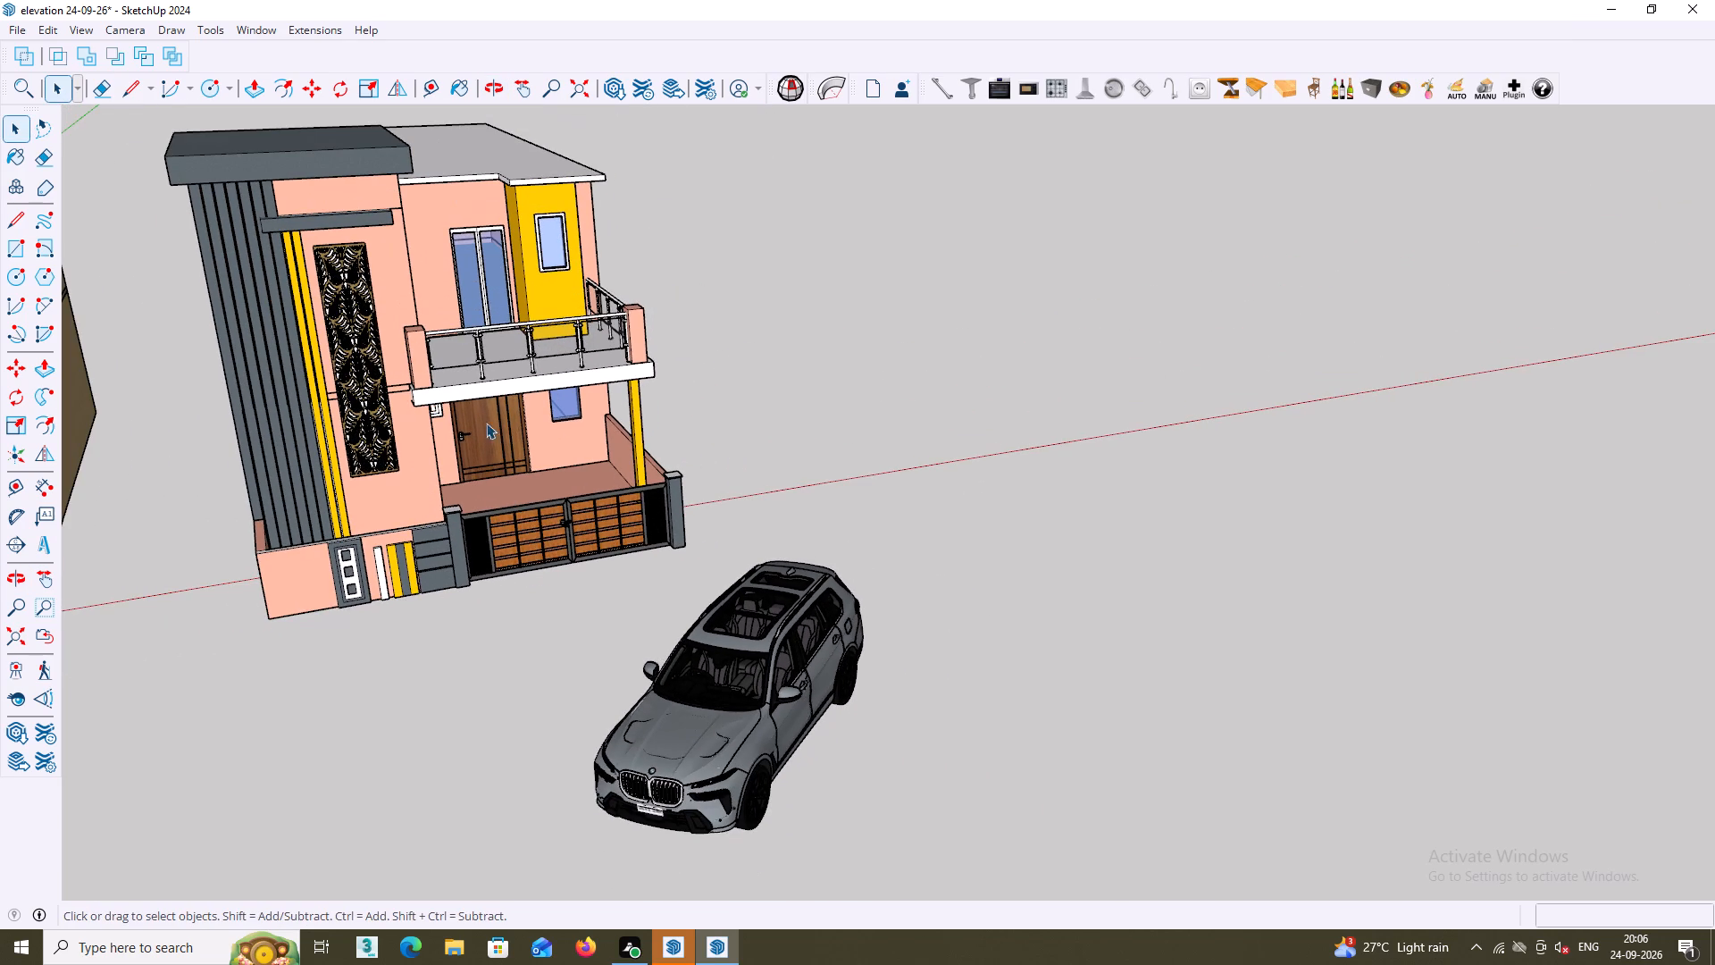
# Search 3D Warehouse for THAR CAR.
pyautogui.click(248, 27)
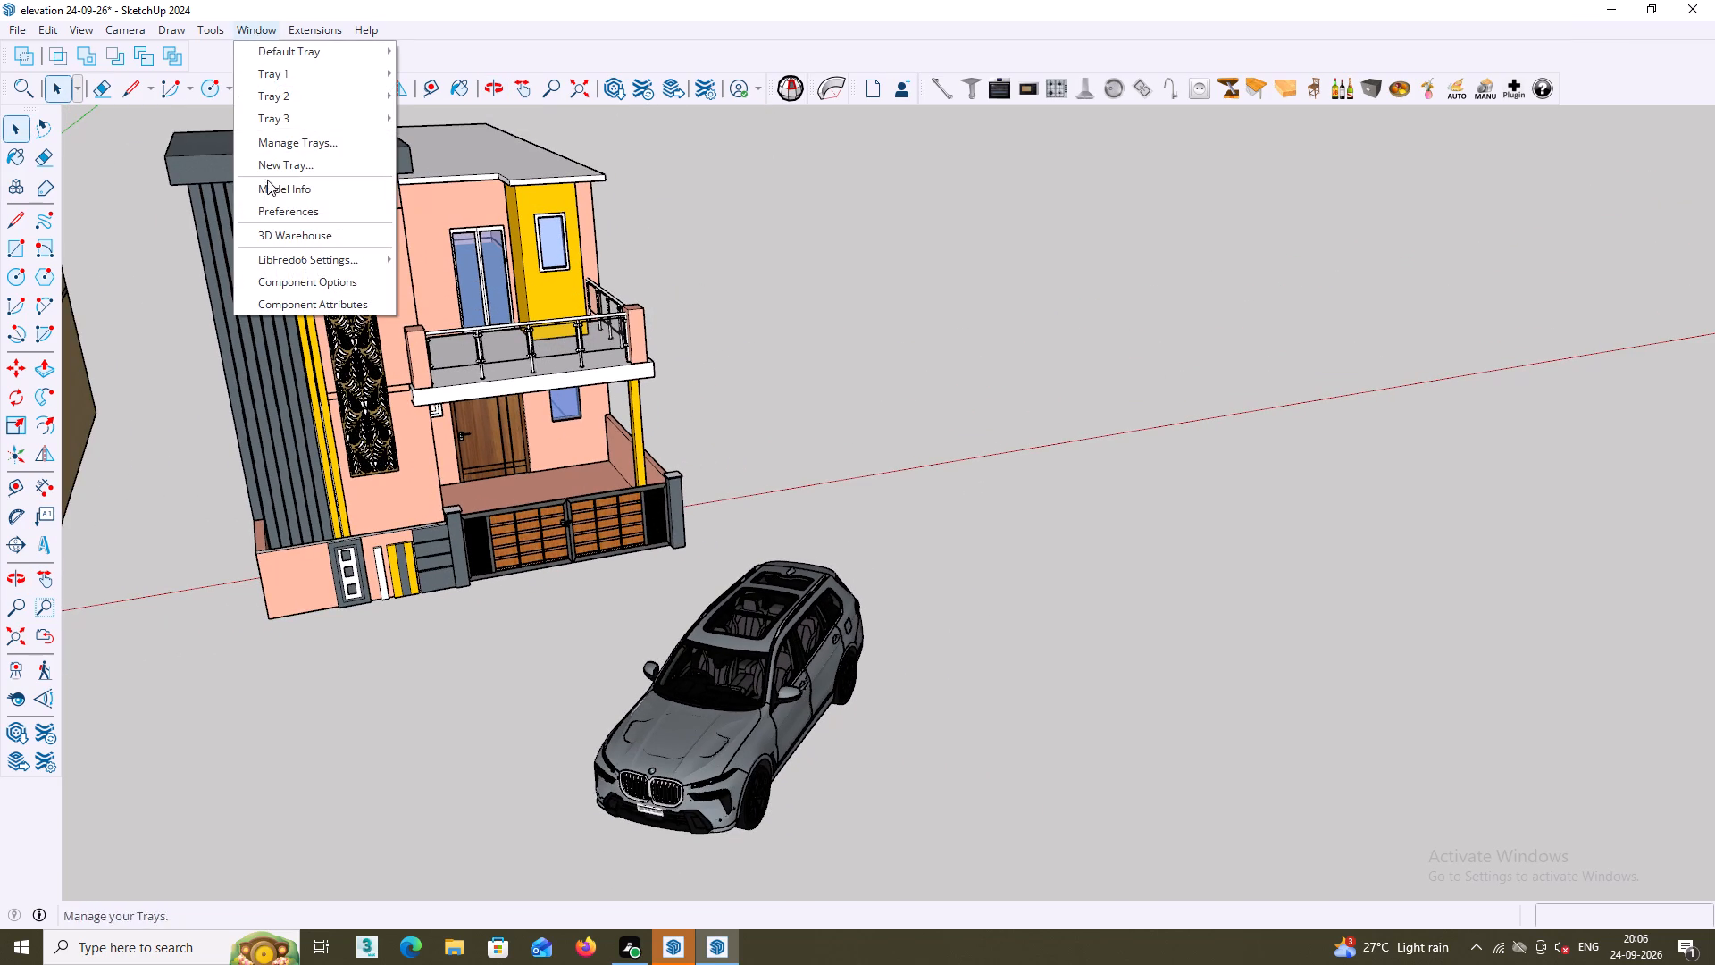
pyautogui.click(284, 237)
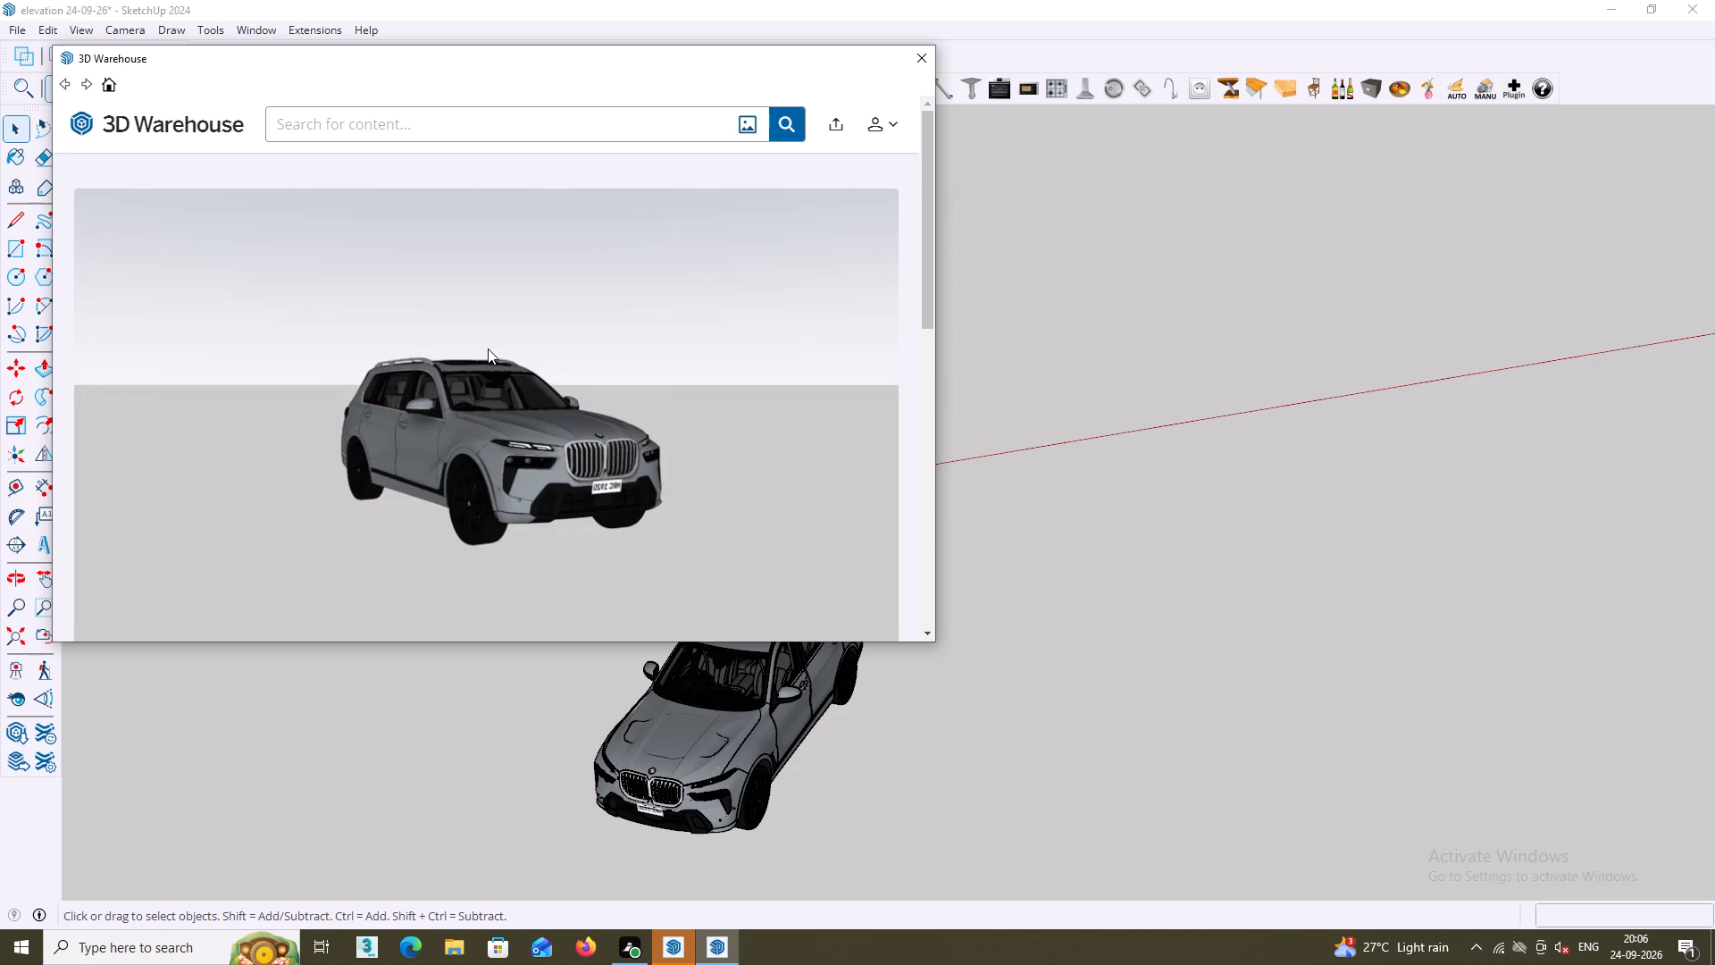
pyautogui.click(494, 133)
pyautogui.write('THAR')
pyautogui.press('space')
pyautogui.press('c')
pyautogui.write('AR')
pyautogui.click(797, 117)
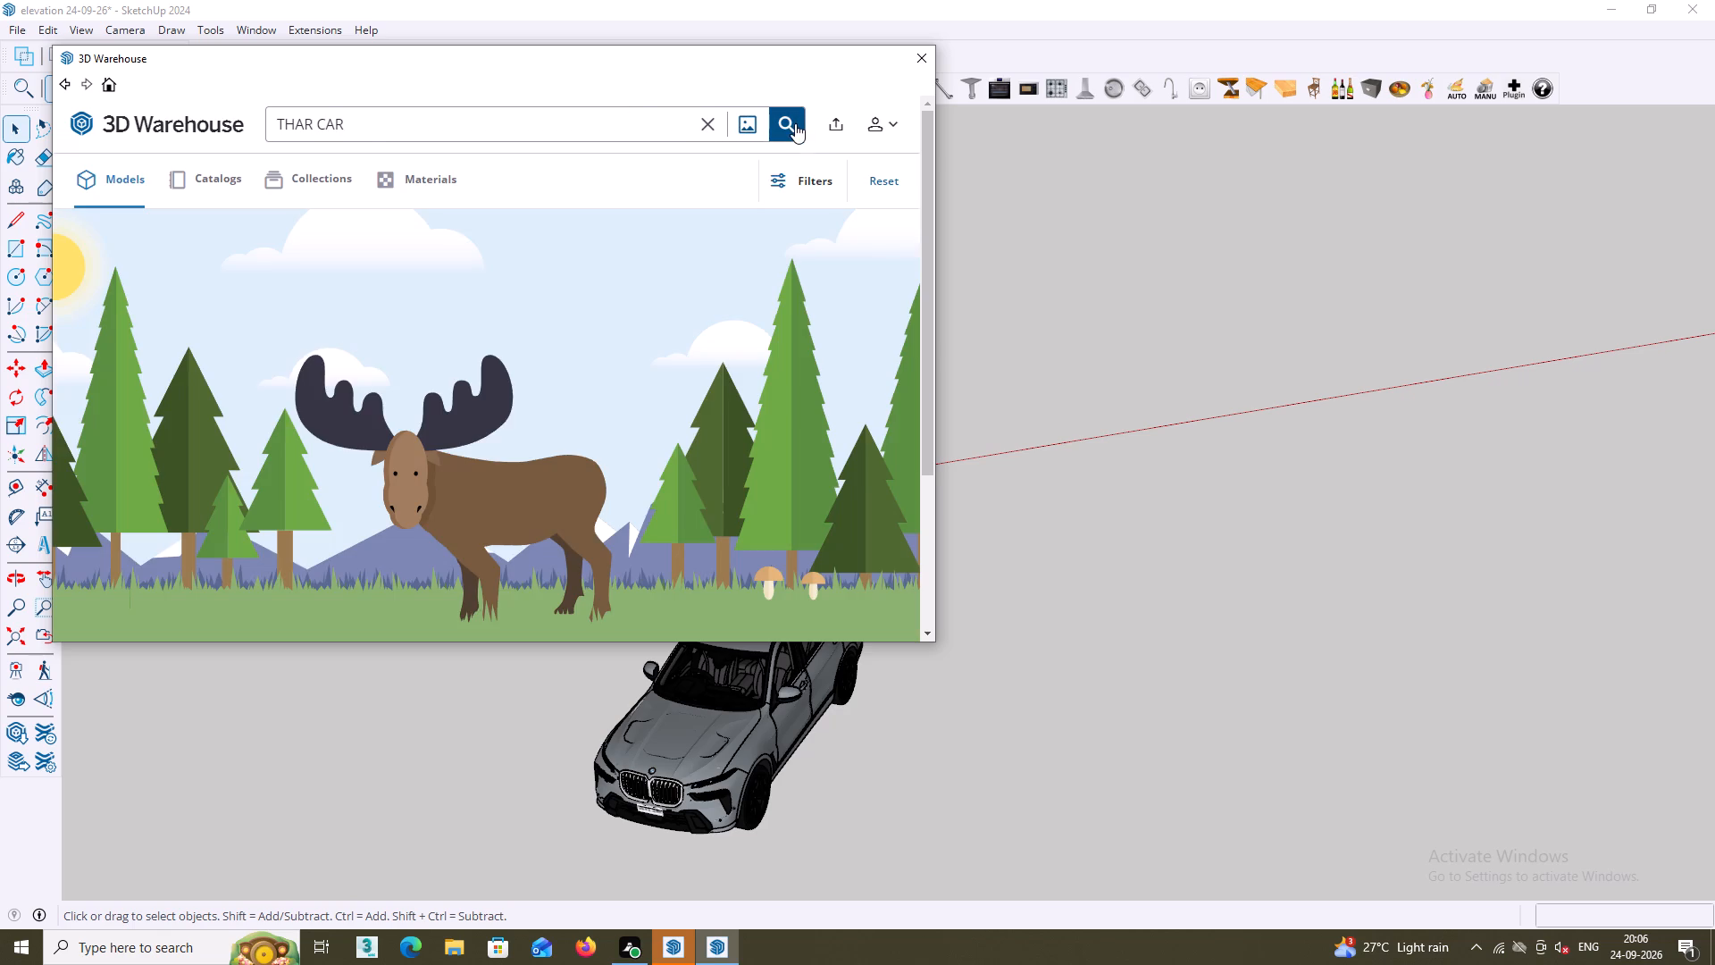
pyautogui.scroll(-4, 768, 174)
pyautogui.scroll(5, 597, 246)
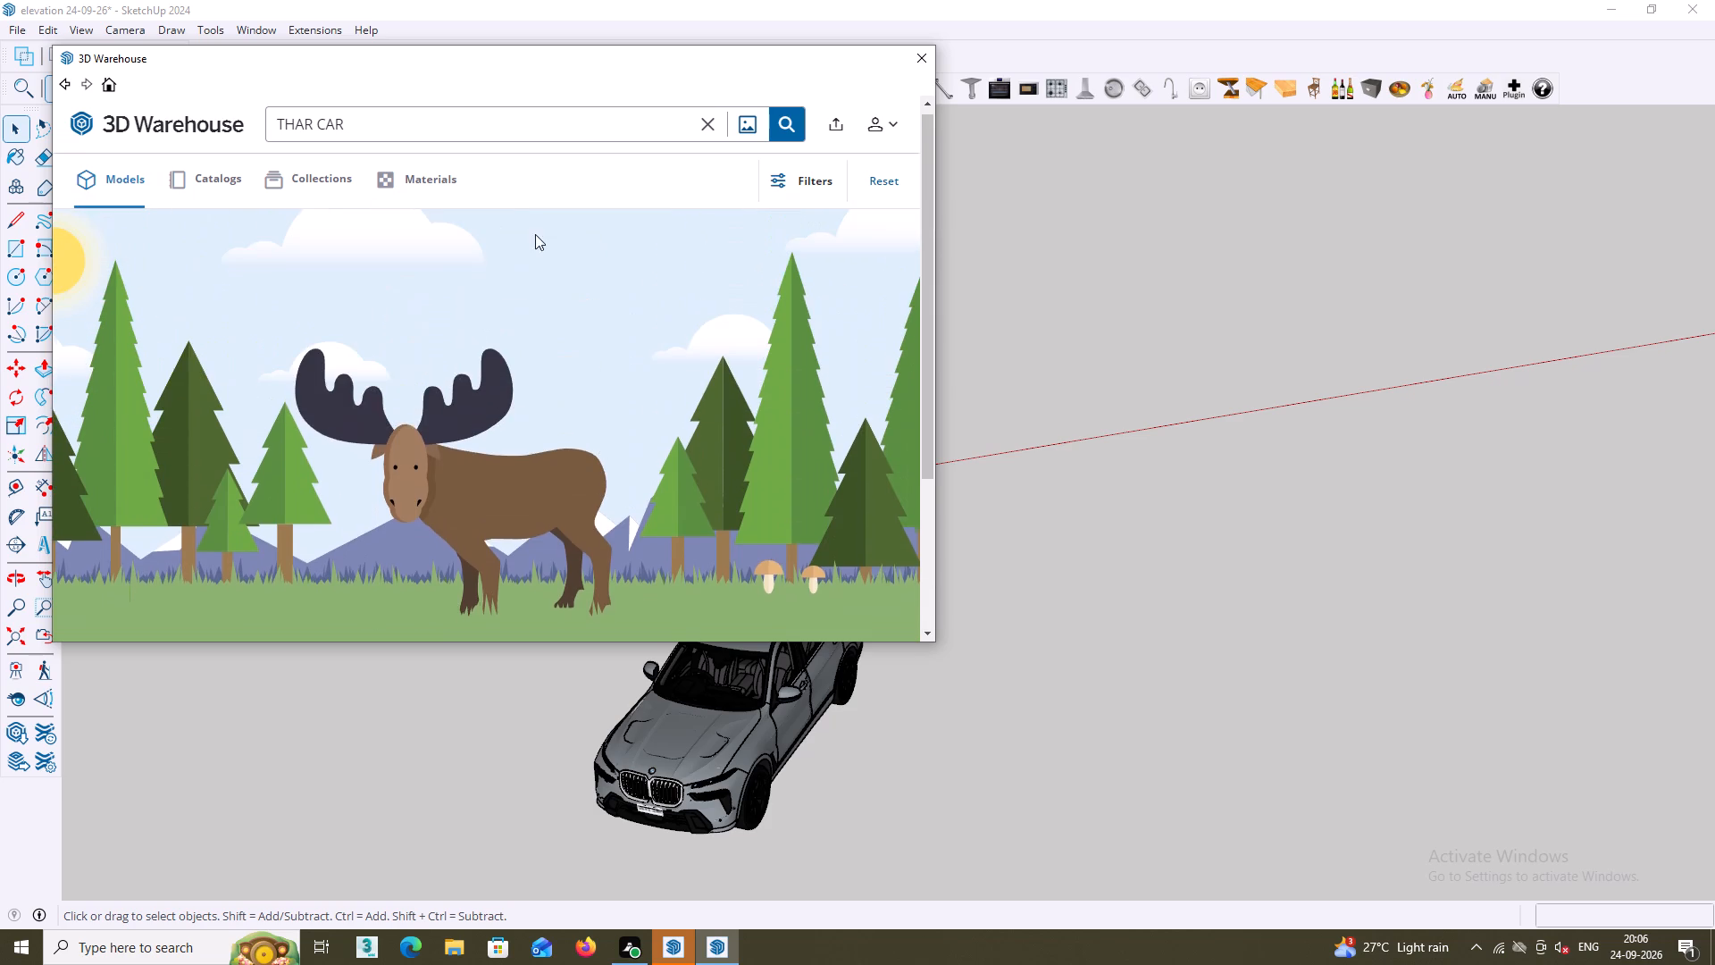
# Shorten the 3D Warehouse search to THAR and run it again.
pyautogui.click(482, 122)
pyautogui.press('BackSpace')
pyautogui.press('BackSpace')
pyautogui.press('BackSpace')
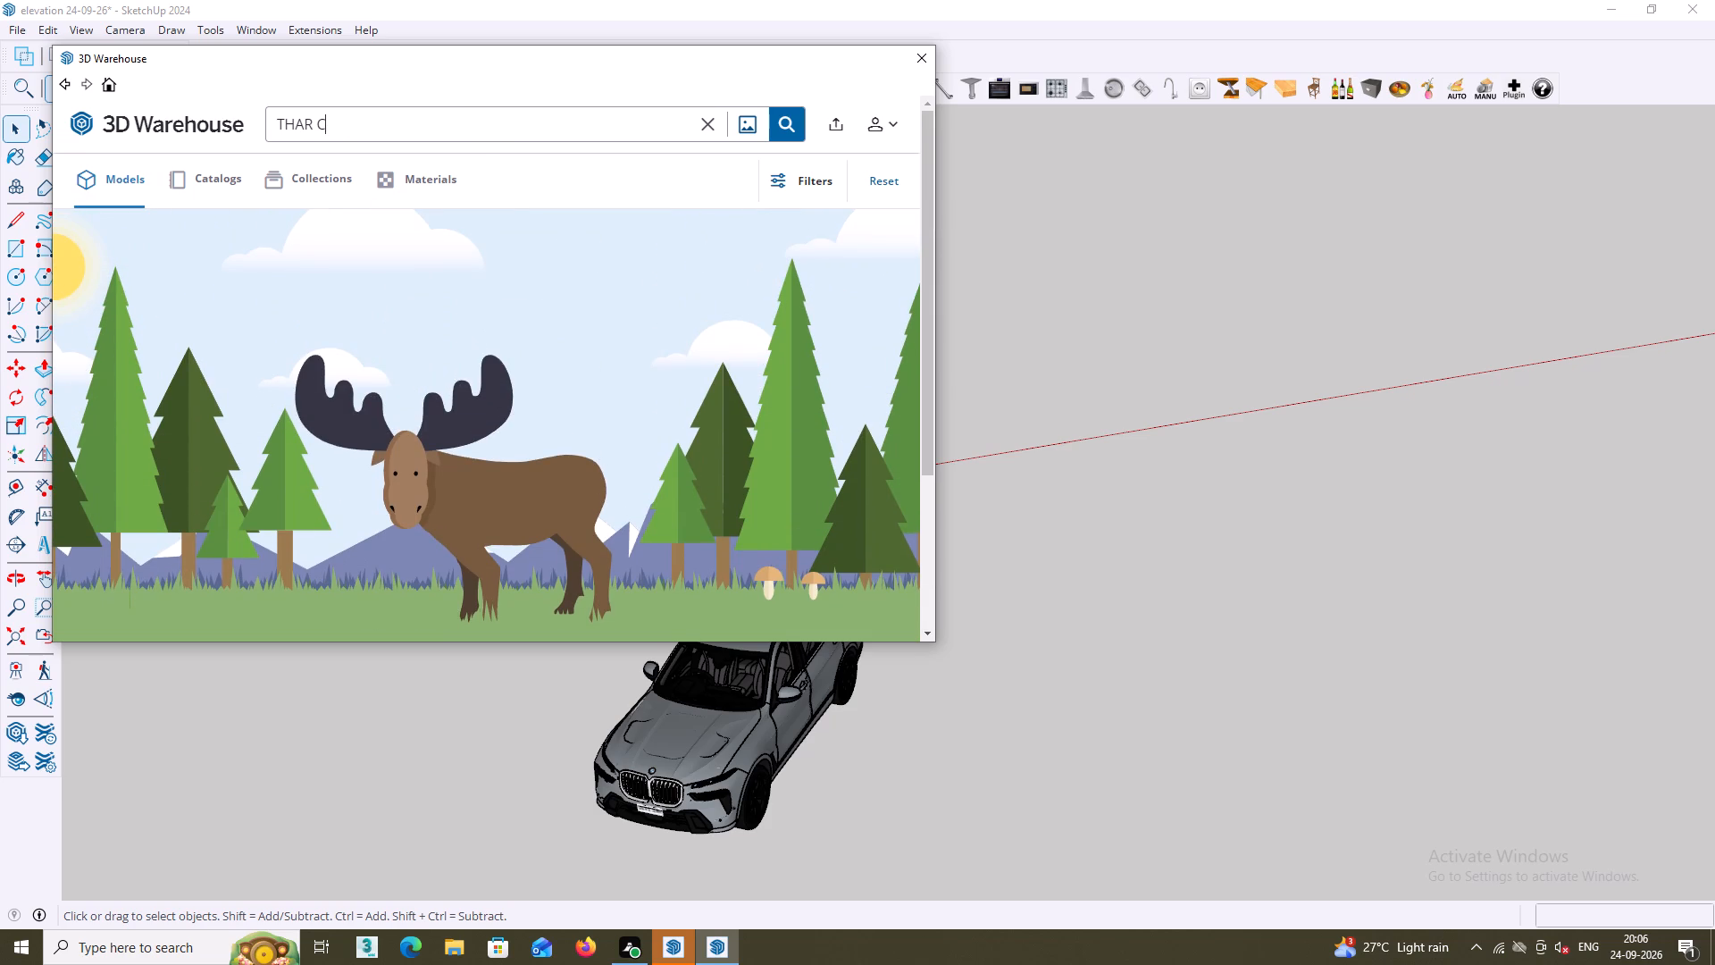
pyautogui.click(772, 124)
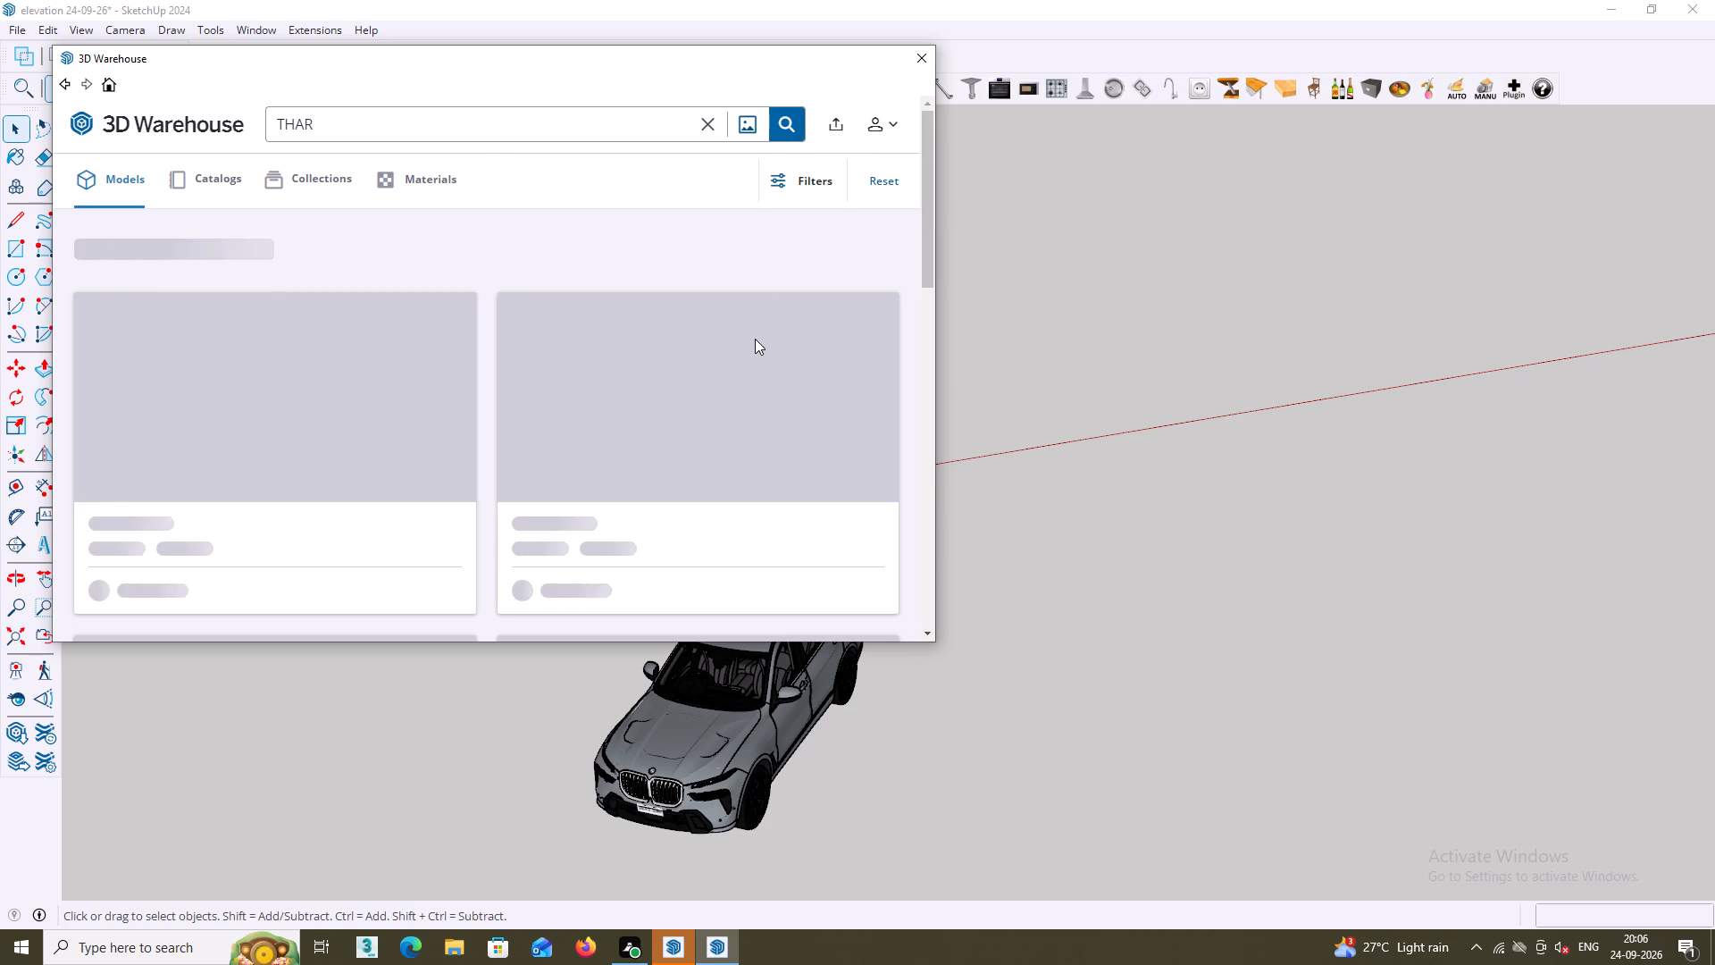
# Look through the THAR search results for a suitable Mahindra Thar car model.
pyautogui.scroll(-4, 736, 383)
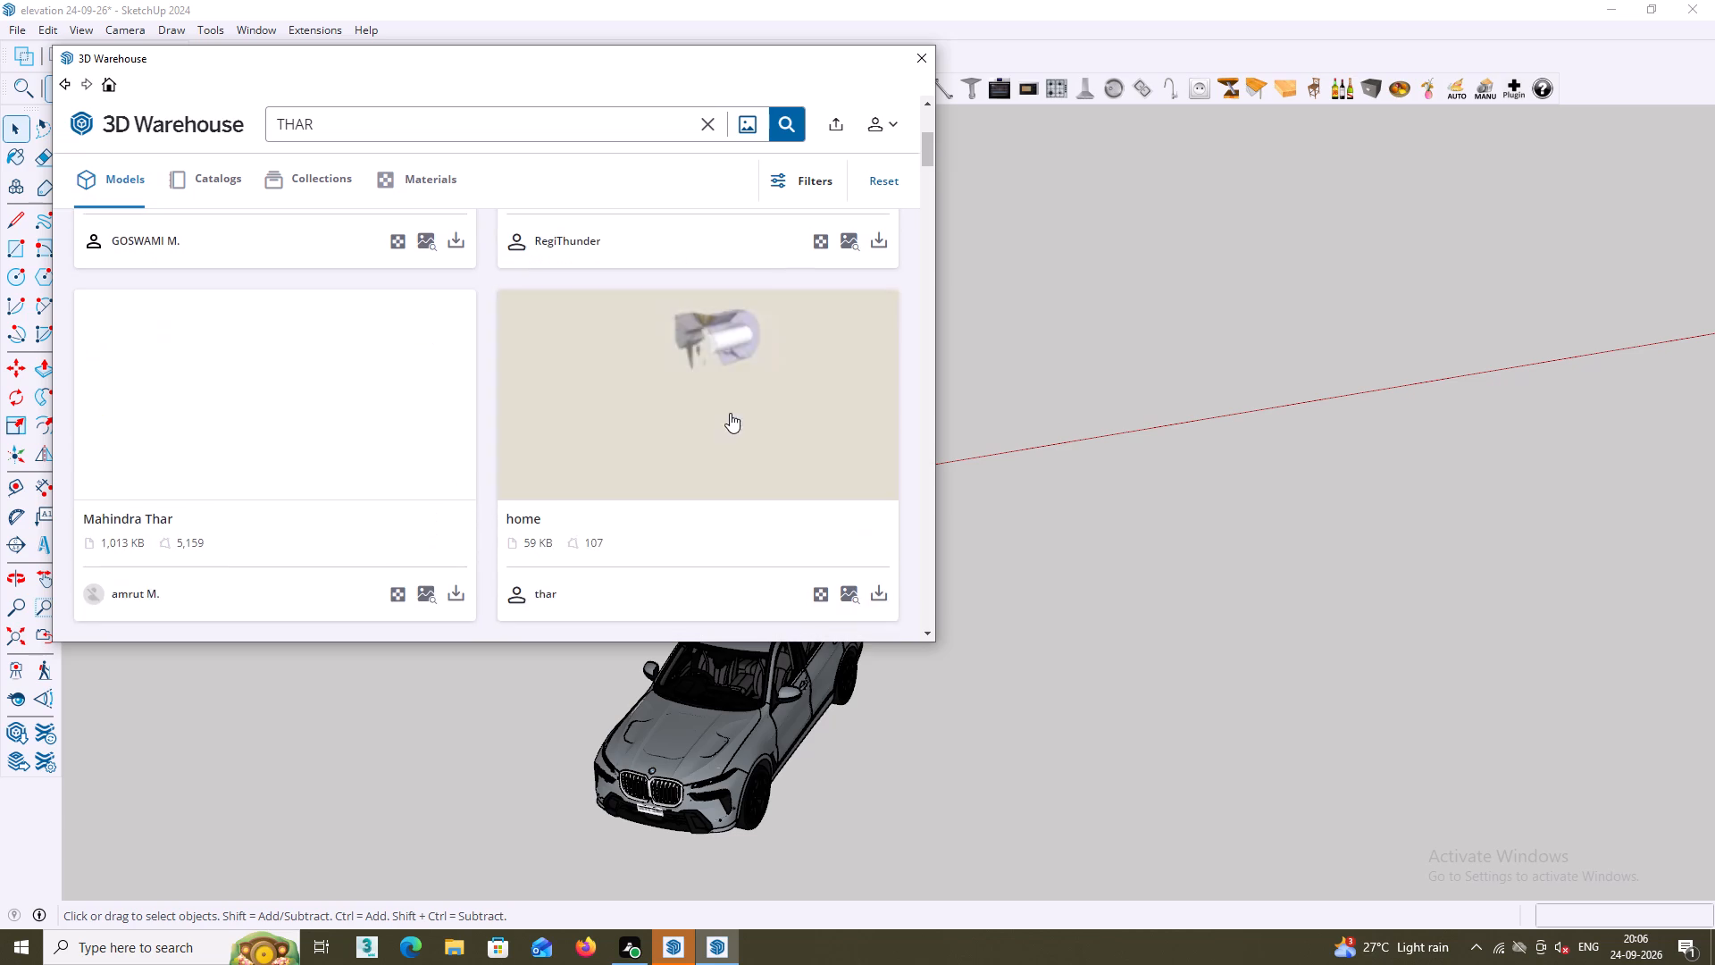
pyautogui.scroll(-3, 730, 415)
pyautogui.scroll(4, 730, 417)
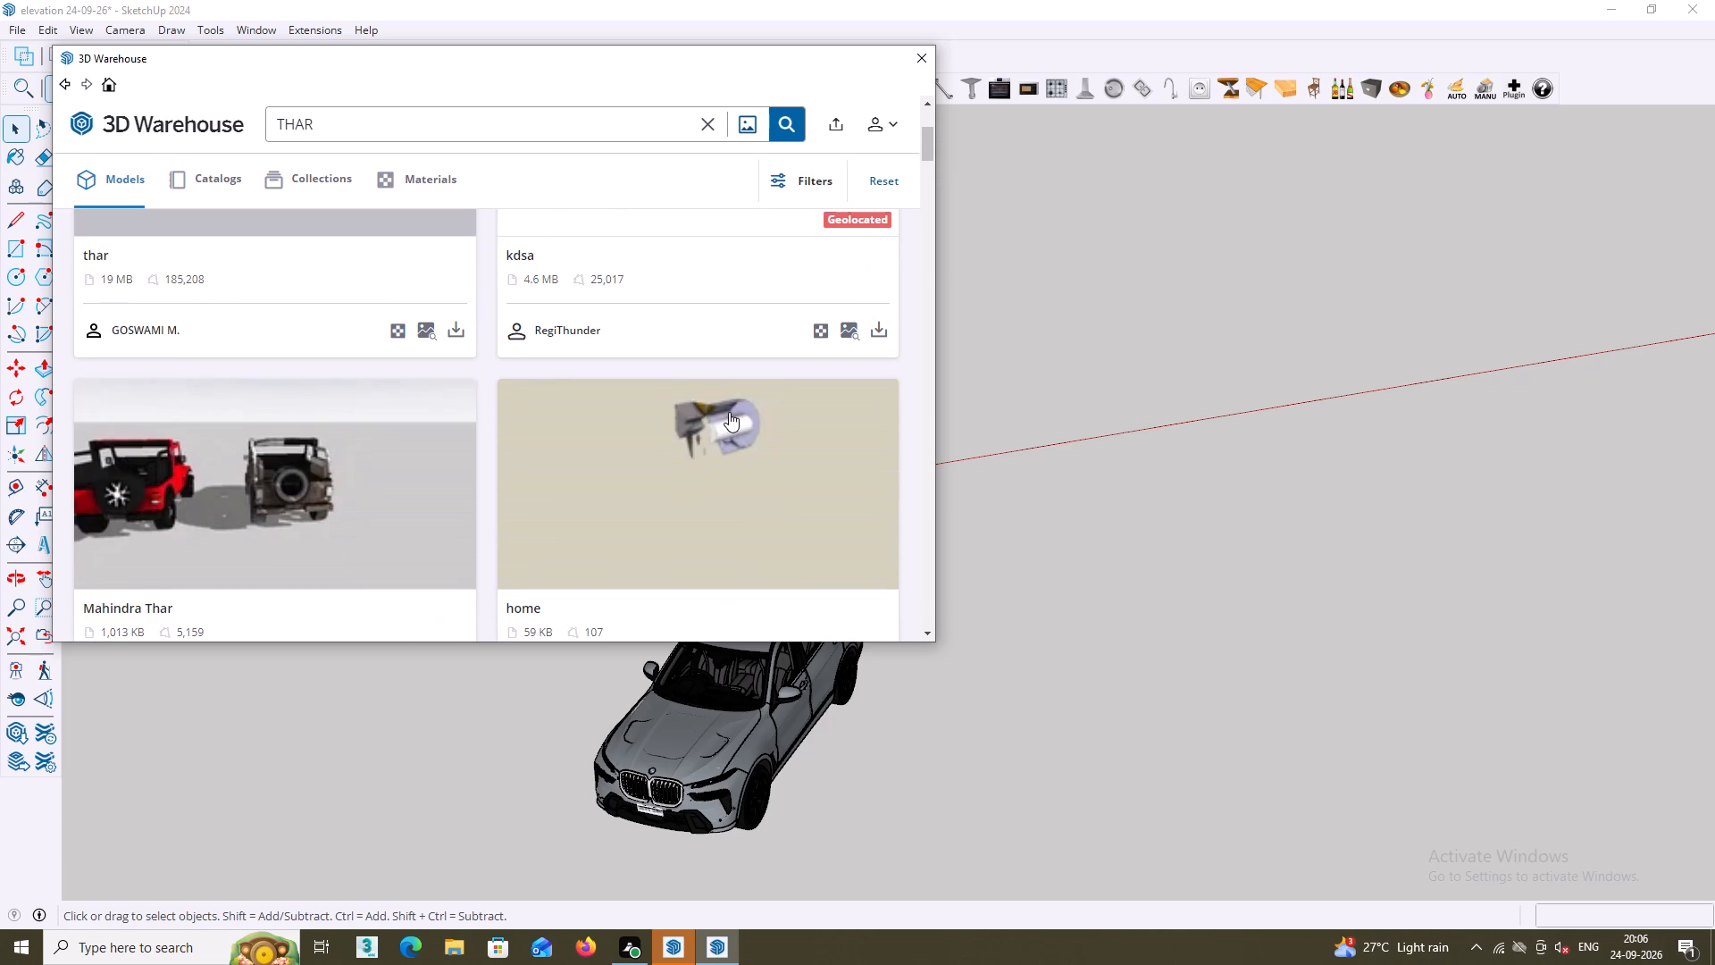
pyautogui.scroll(-8, 727, 421)
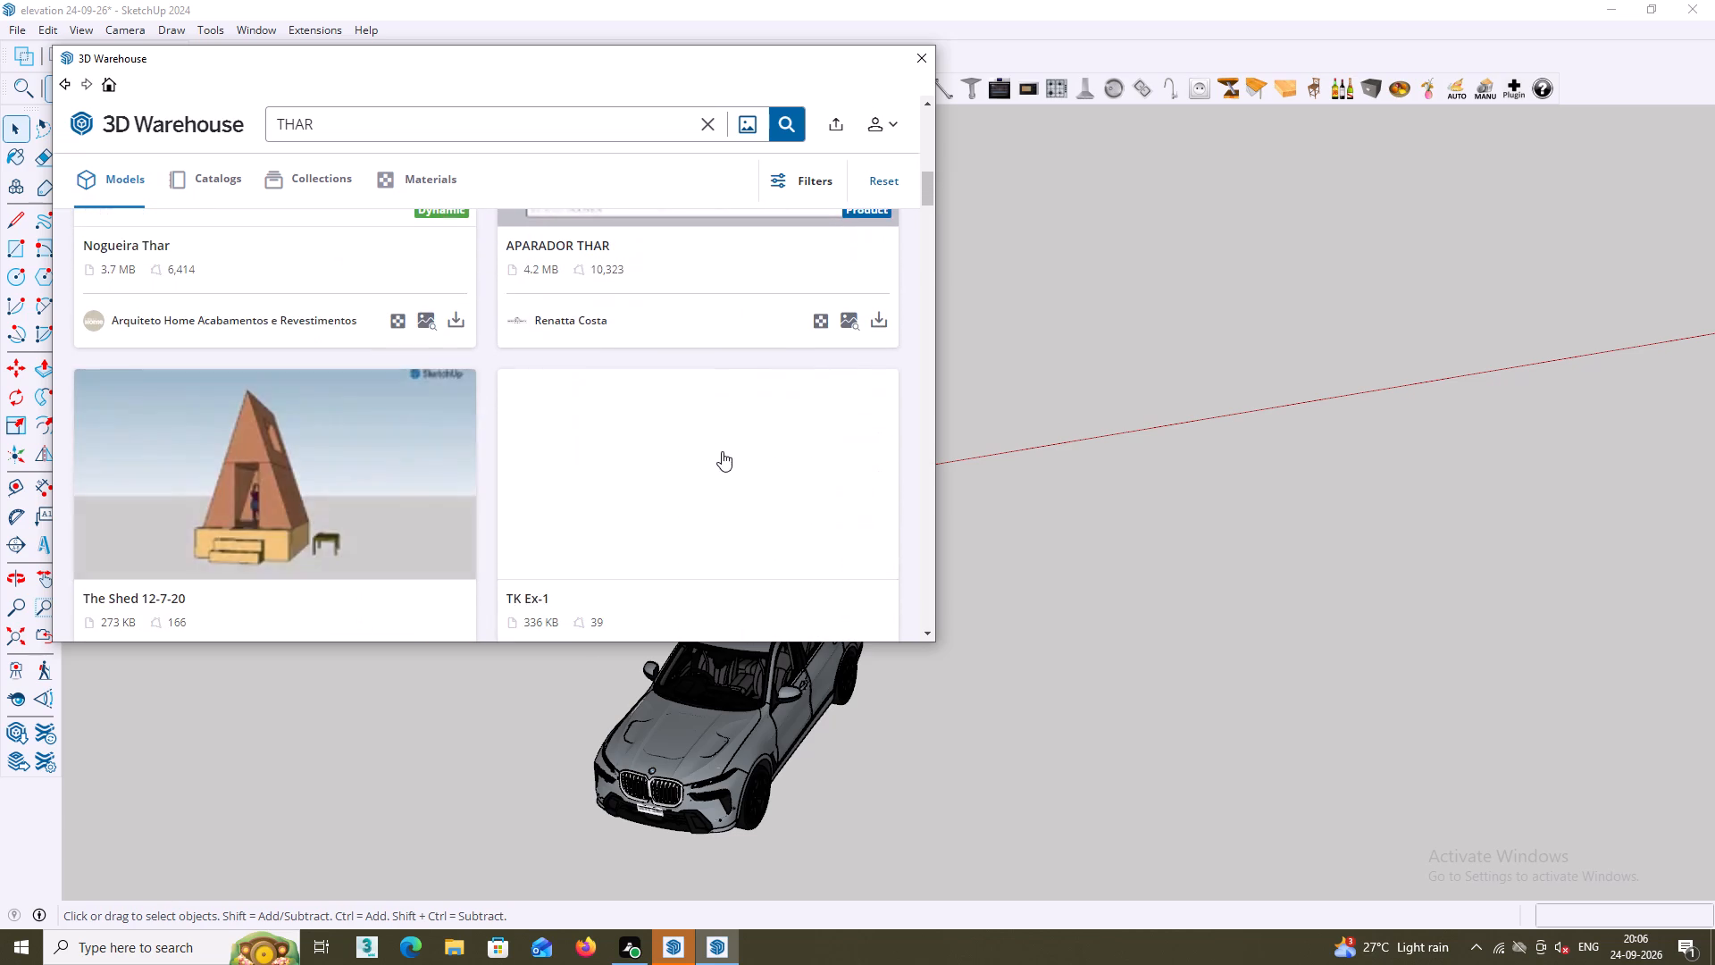
pyautogui.scroll(-7, 720, 458)
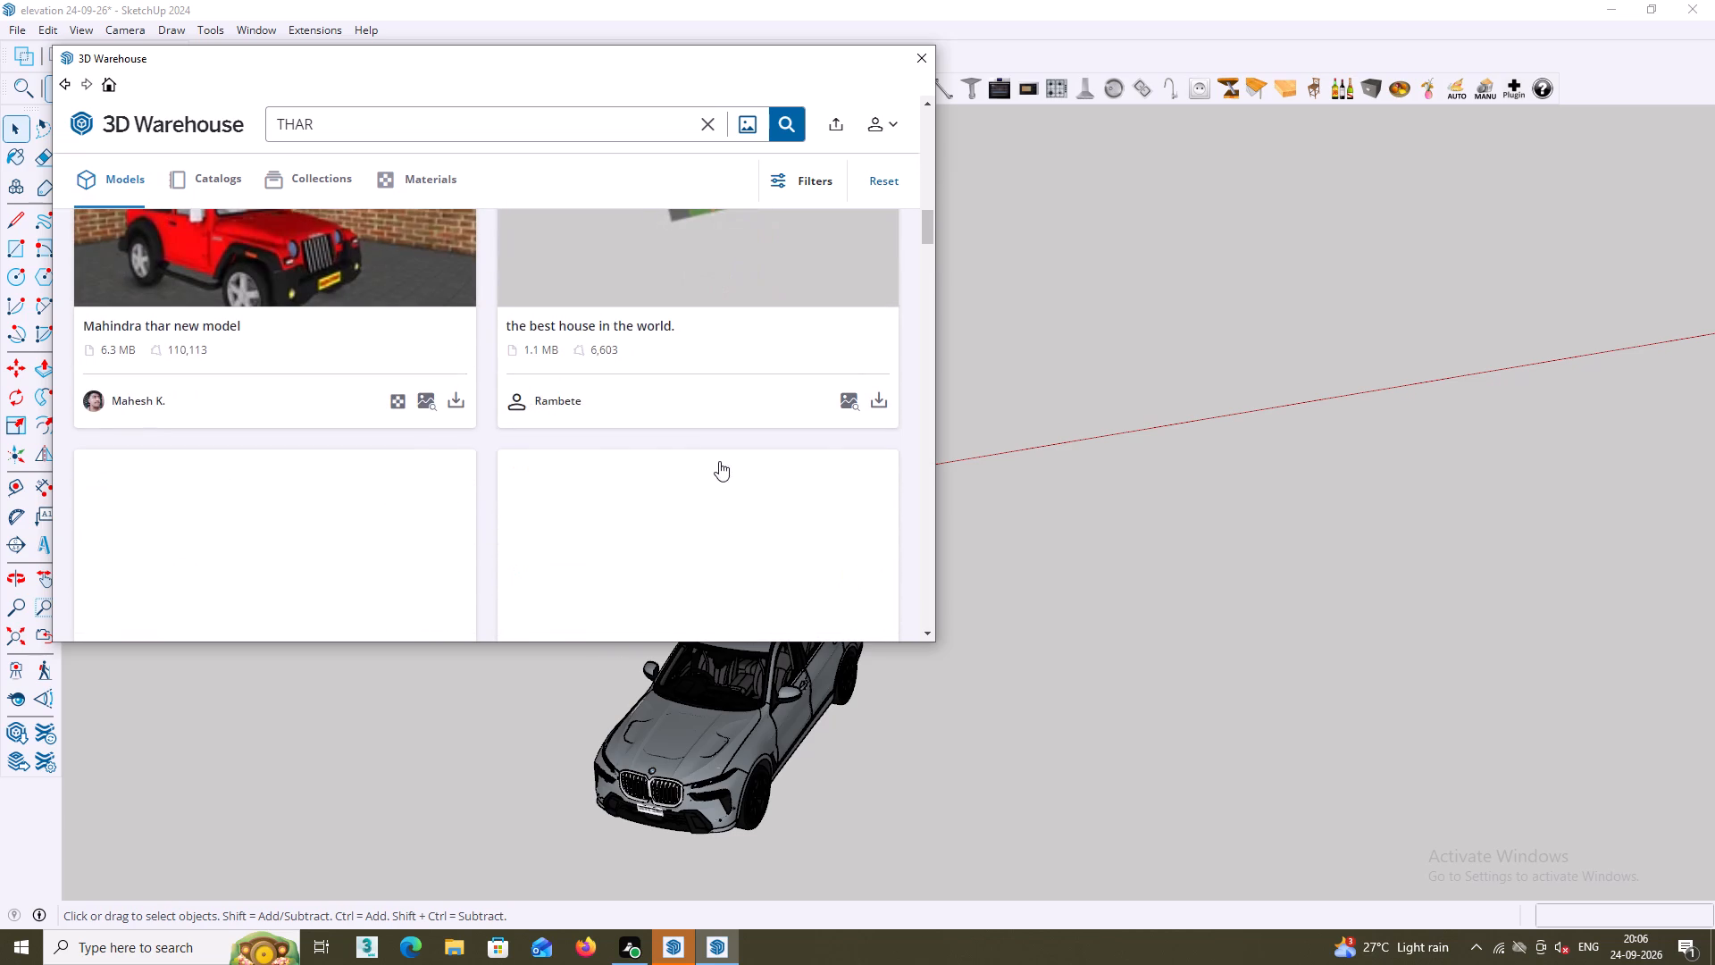
pyautogui.scroll(2, 448, 412)
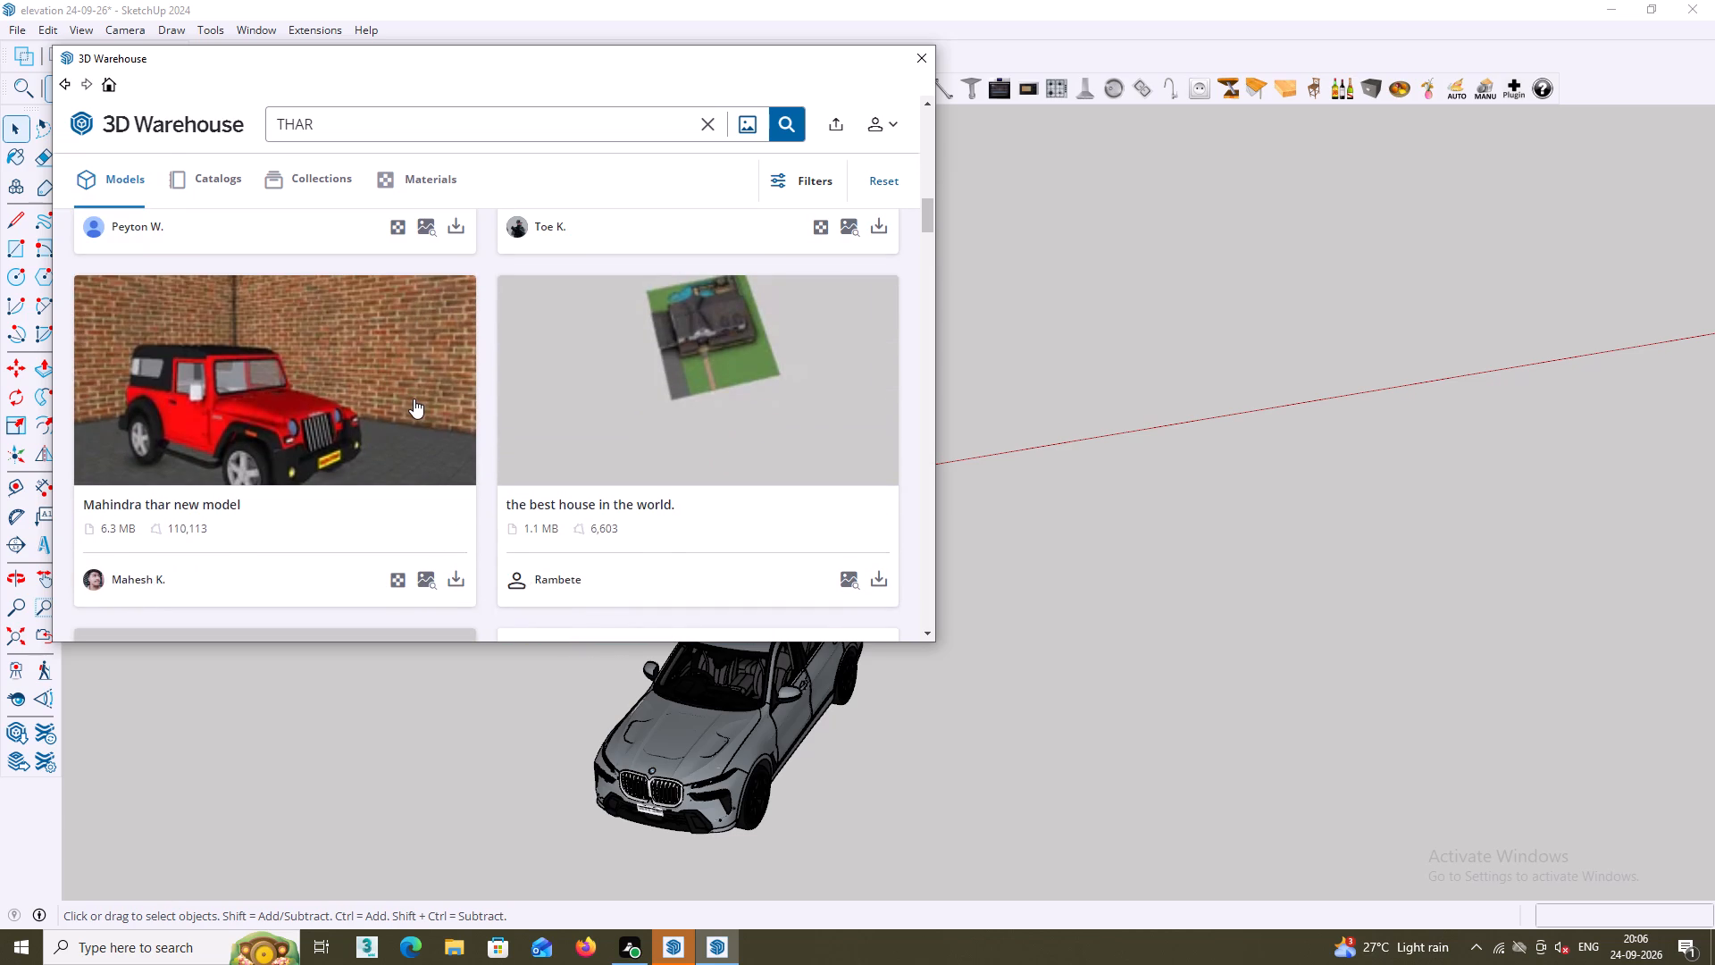
pyautogui.scroll(-5, 413, 411)
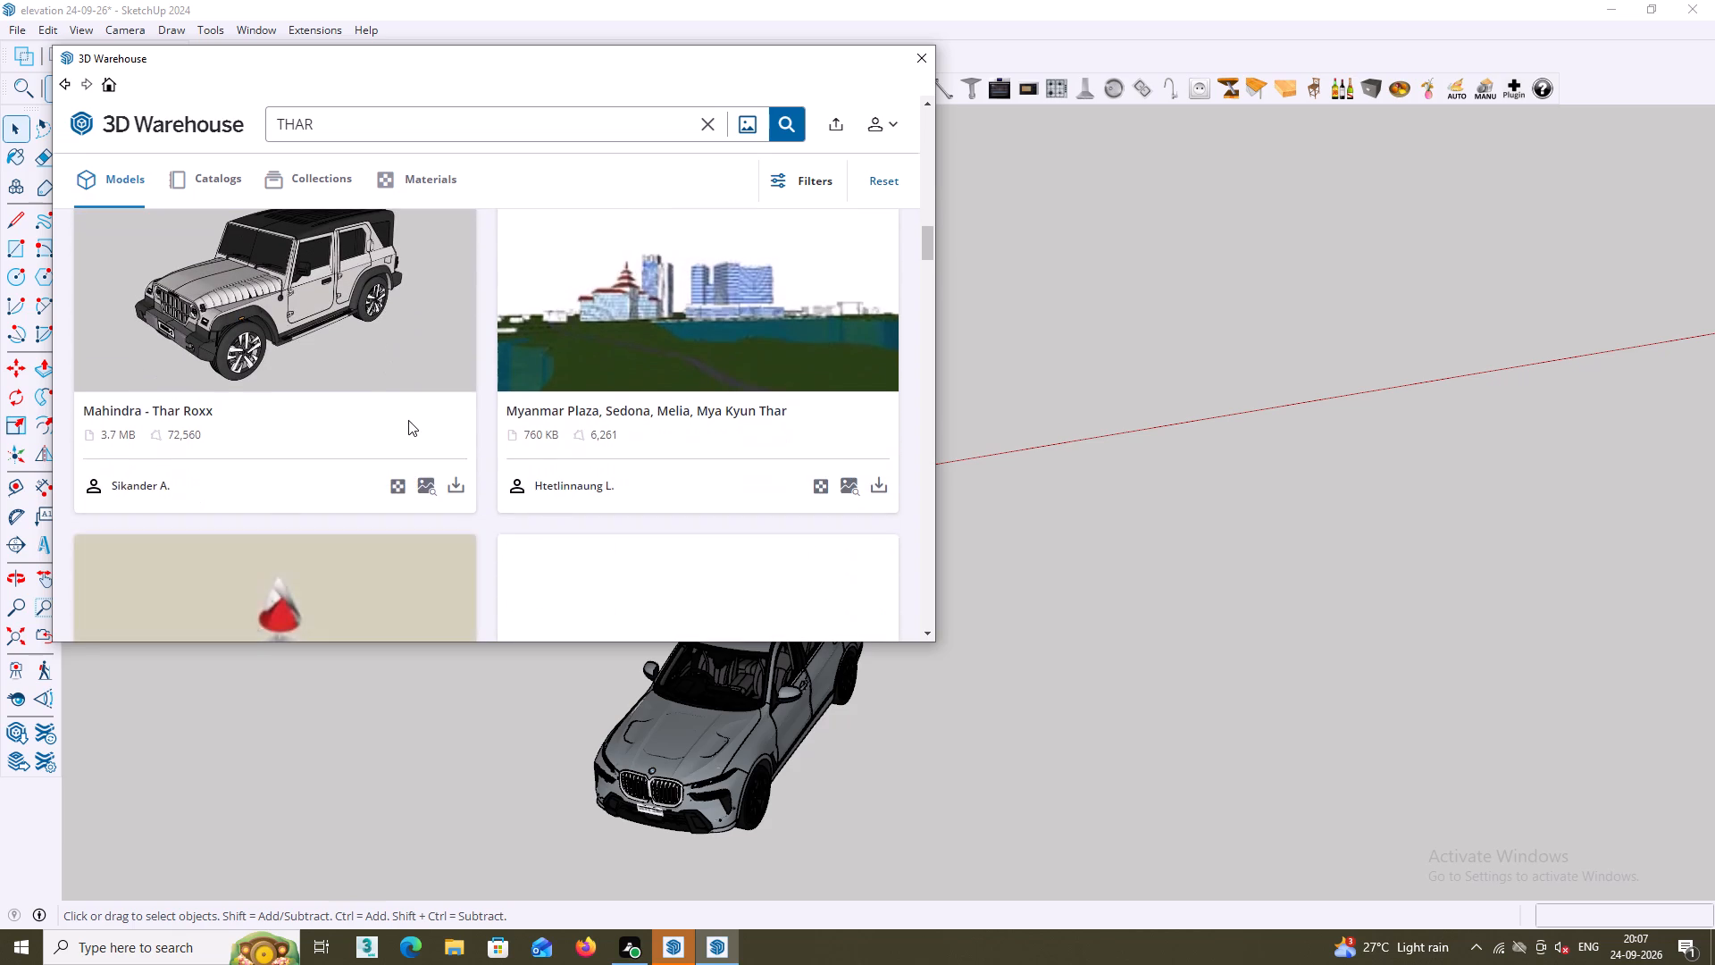
pyautogui.scroll(2, 408, 415)
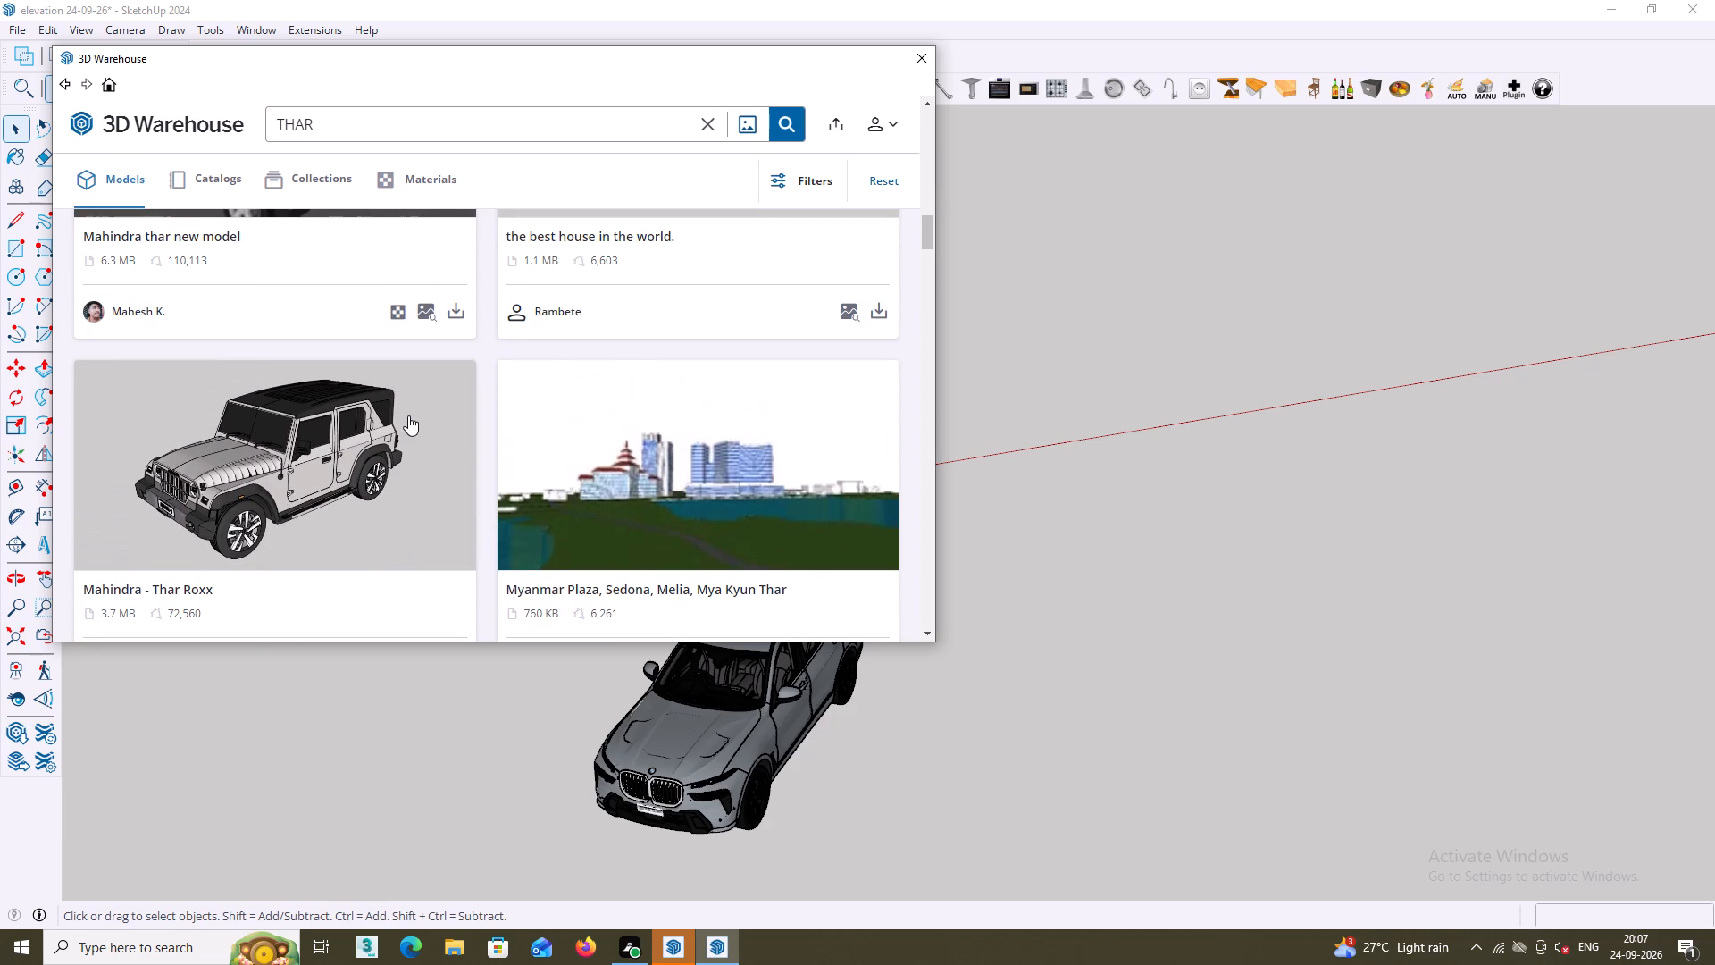
pyautogui.scroll(-3, 407, 420)
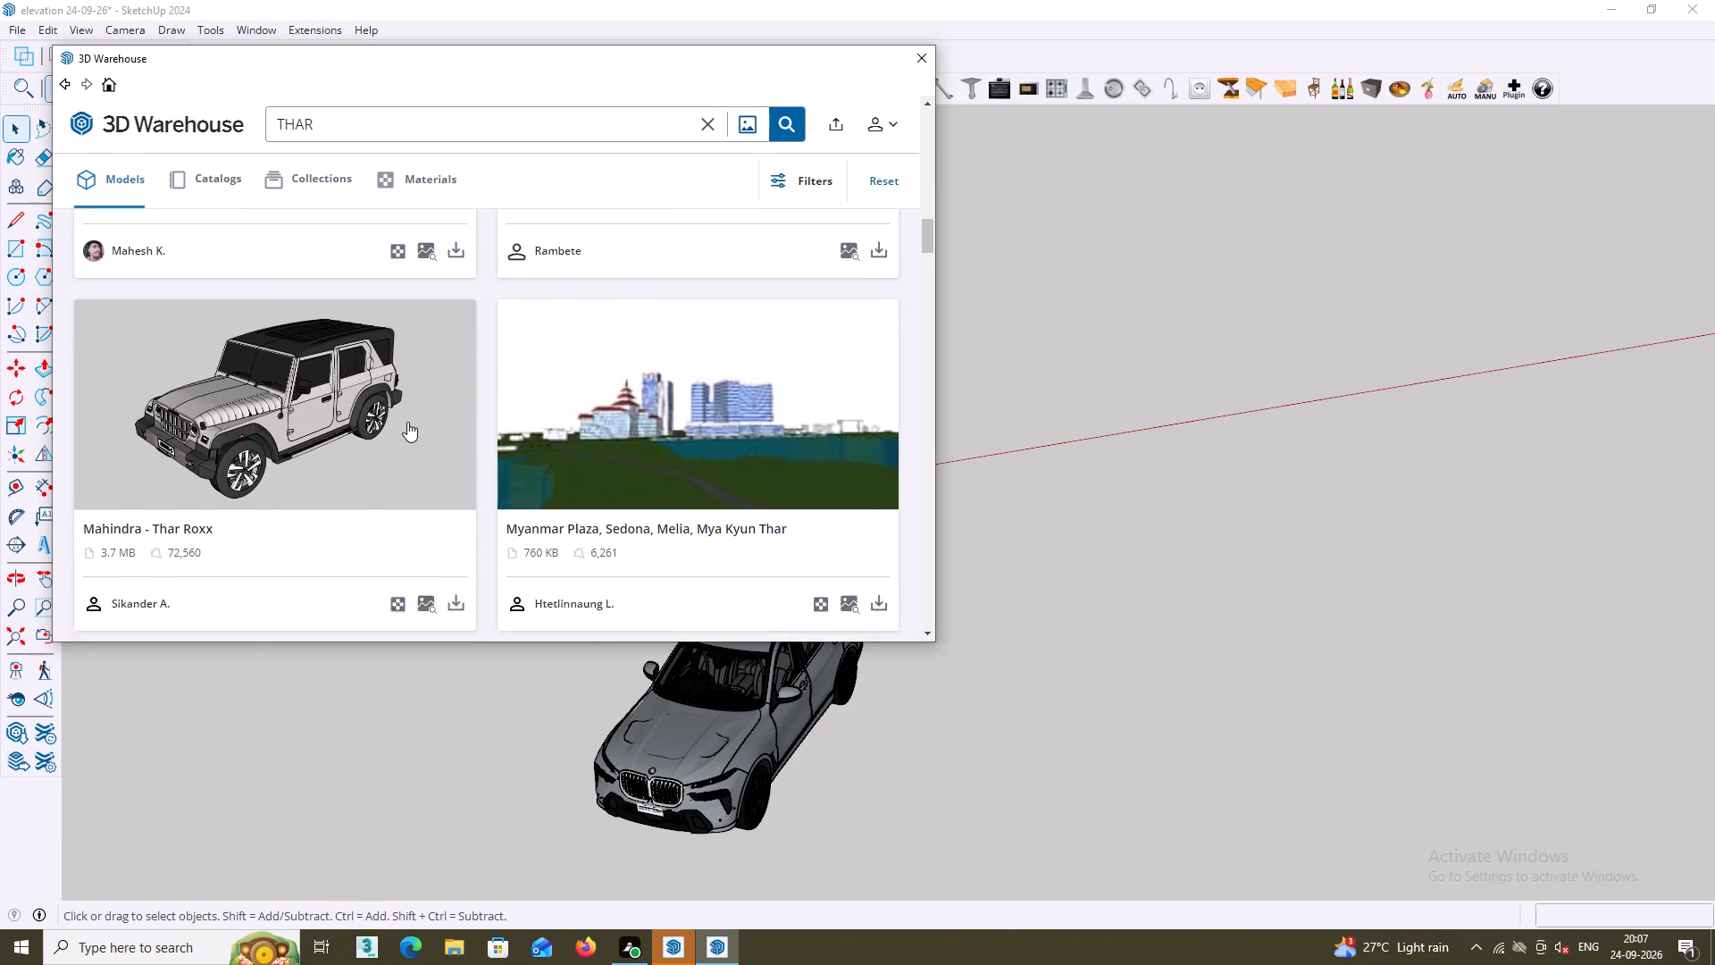
pyautogui.scroll(-10, 407, 422)
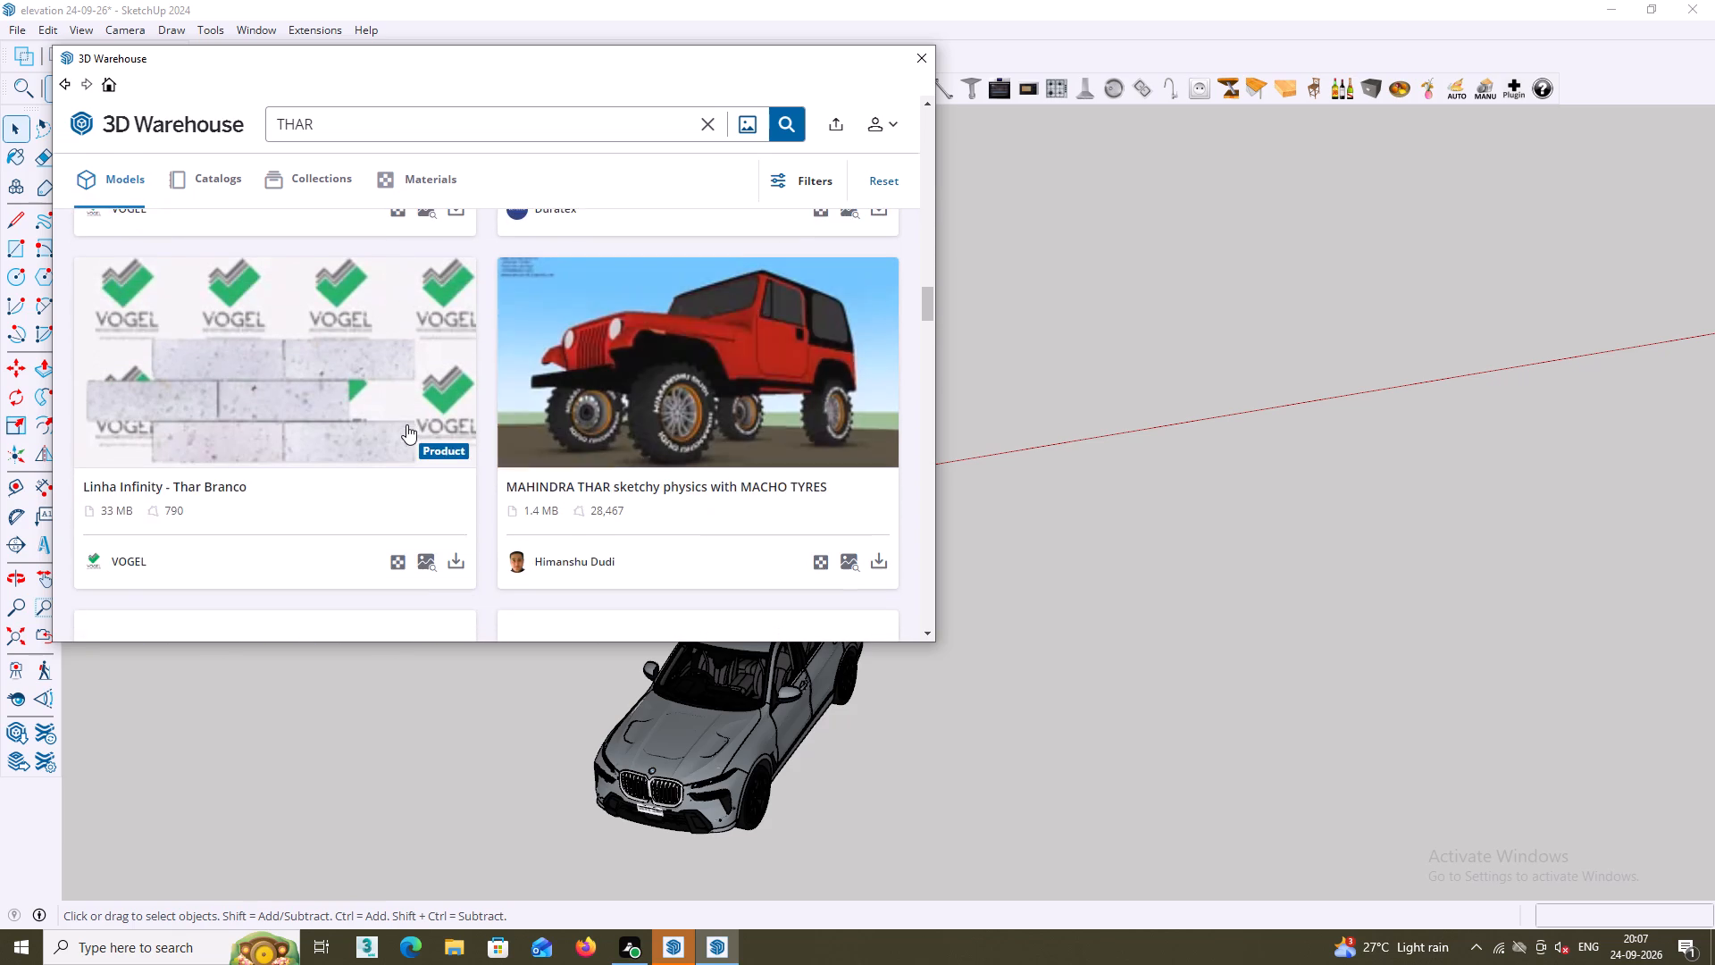
pyautogui.scroll(-8, 406, 424)
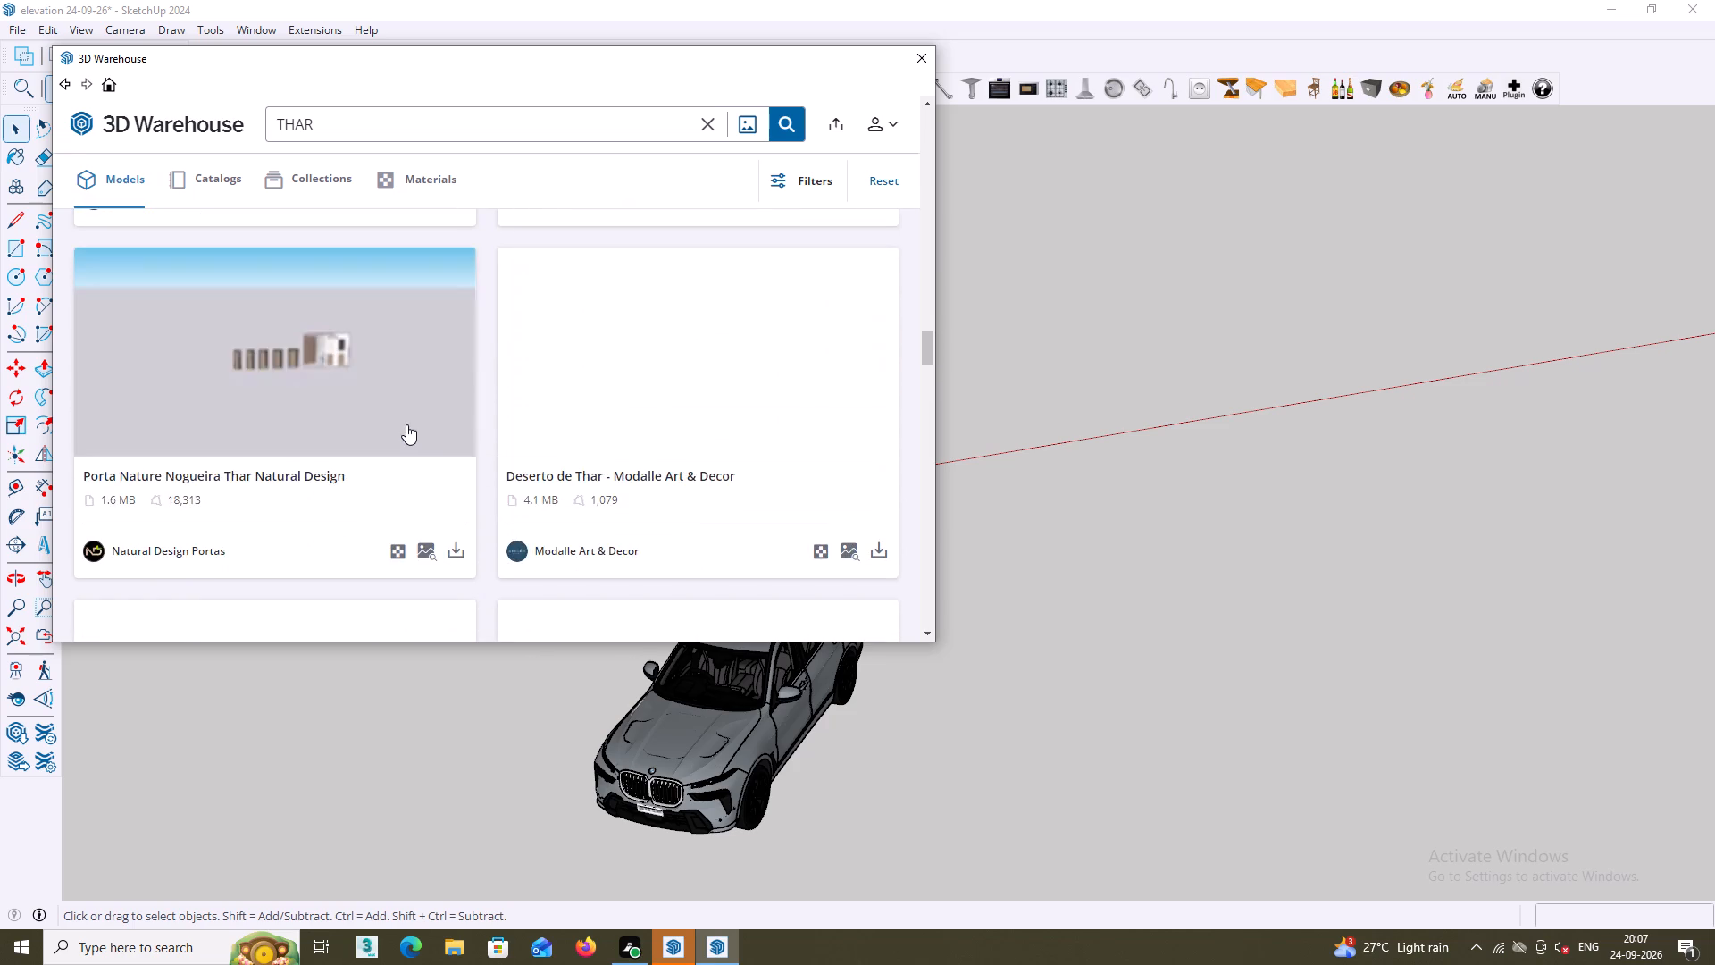
pyautogui.scroll(-11, 406, 424)
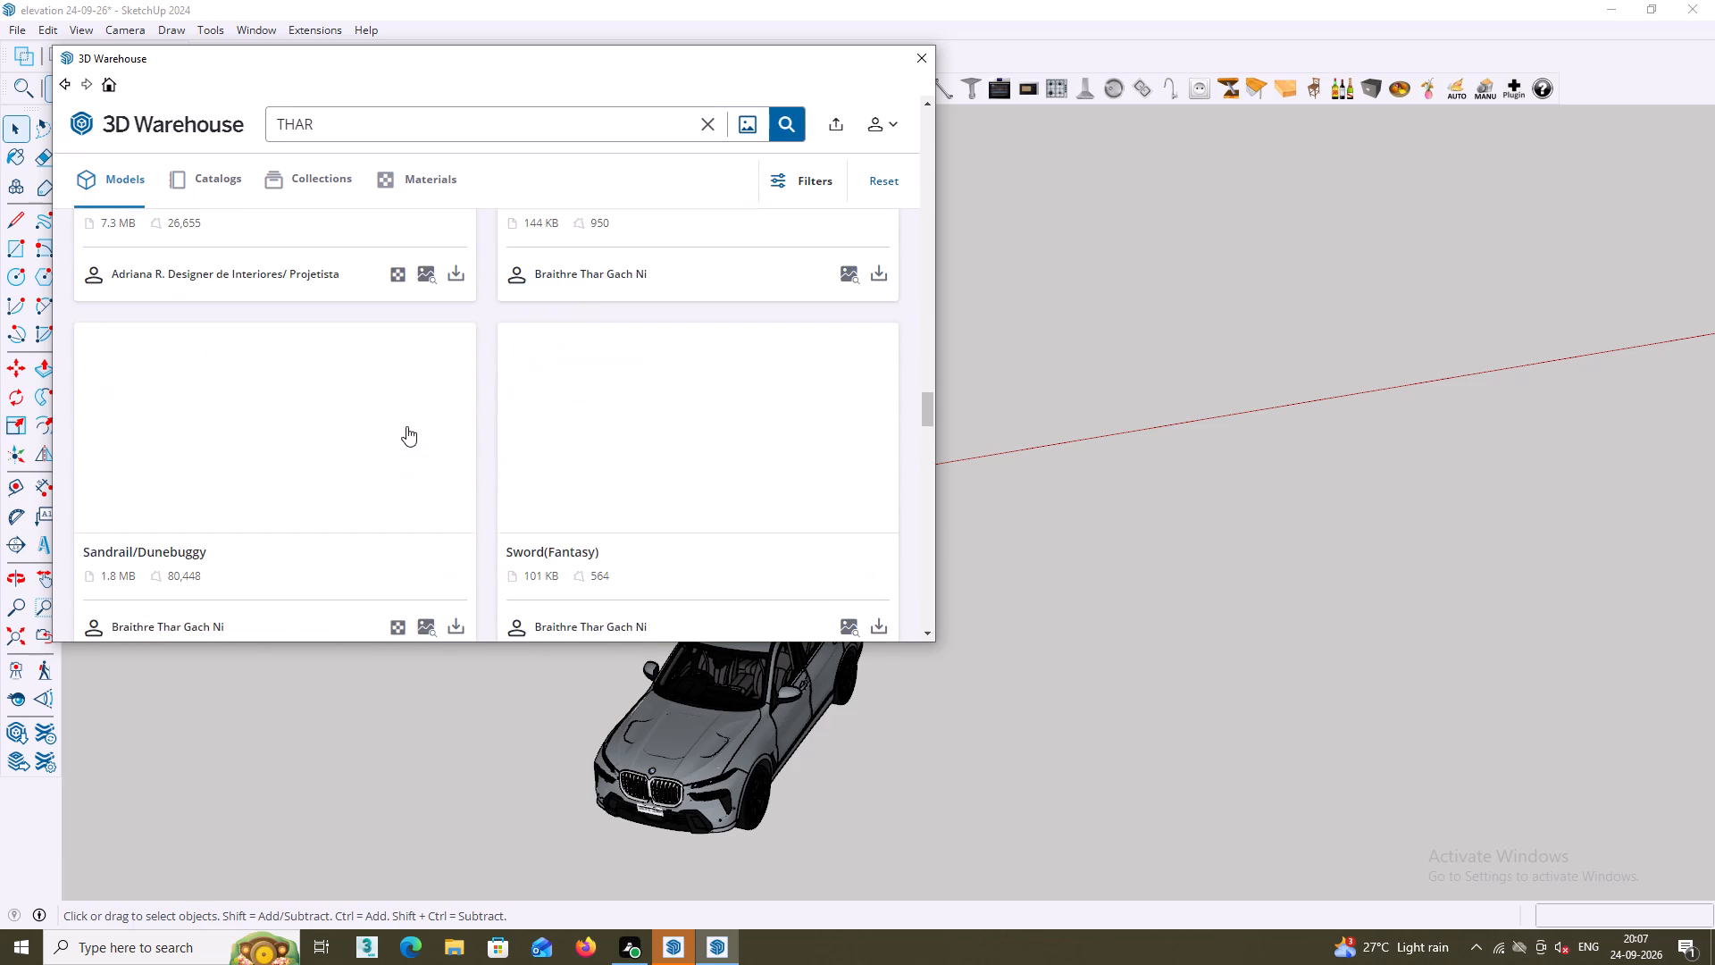
pyautogui.scroll(-2, 406, 426)
pyautogui.scroll(3, 406, 426)
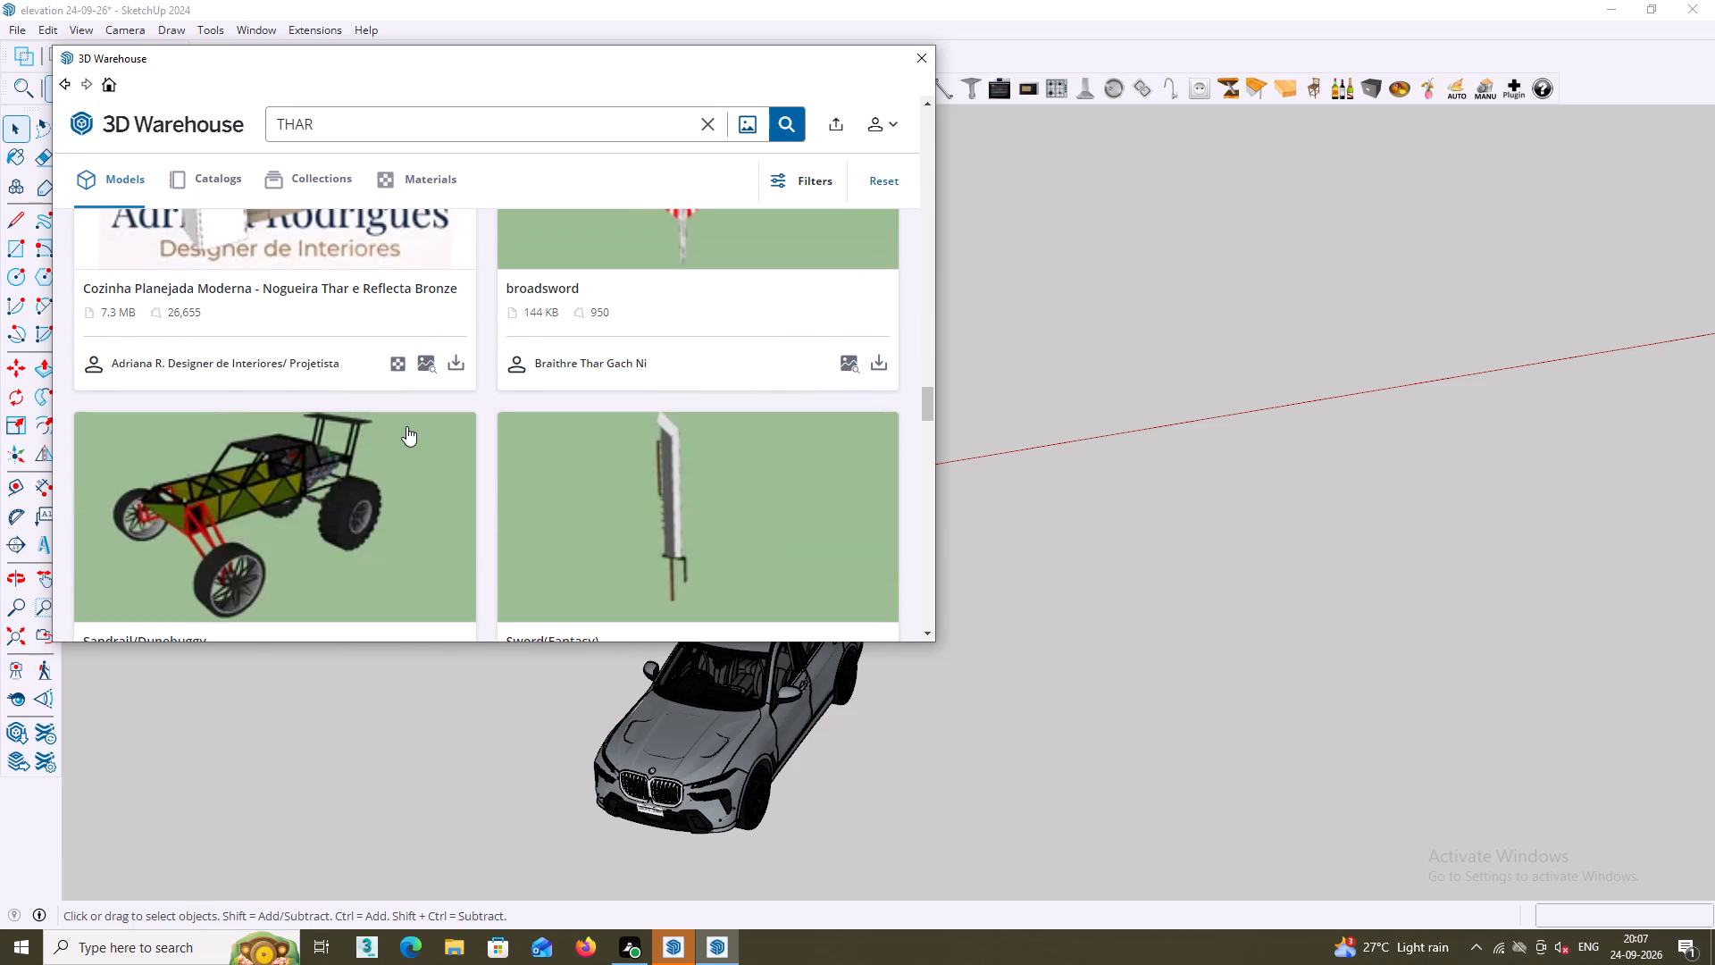
pyautogui.scroll(-12, 406, 426)
# Open the Mahindra - Thar Roxx model from the results and download it directly into the current SketchUp model.
pyautogui.scroll(5, 408, 441)
pyautogui.scroll(20, 409, 439)
pyautogui.scroll(7, 409, 439)
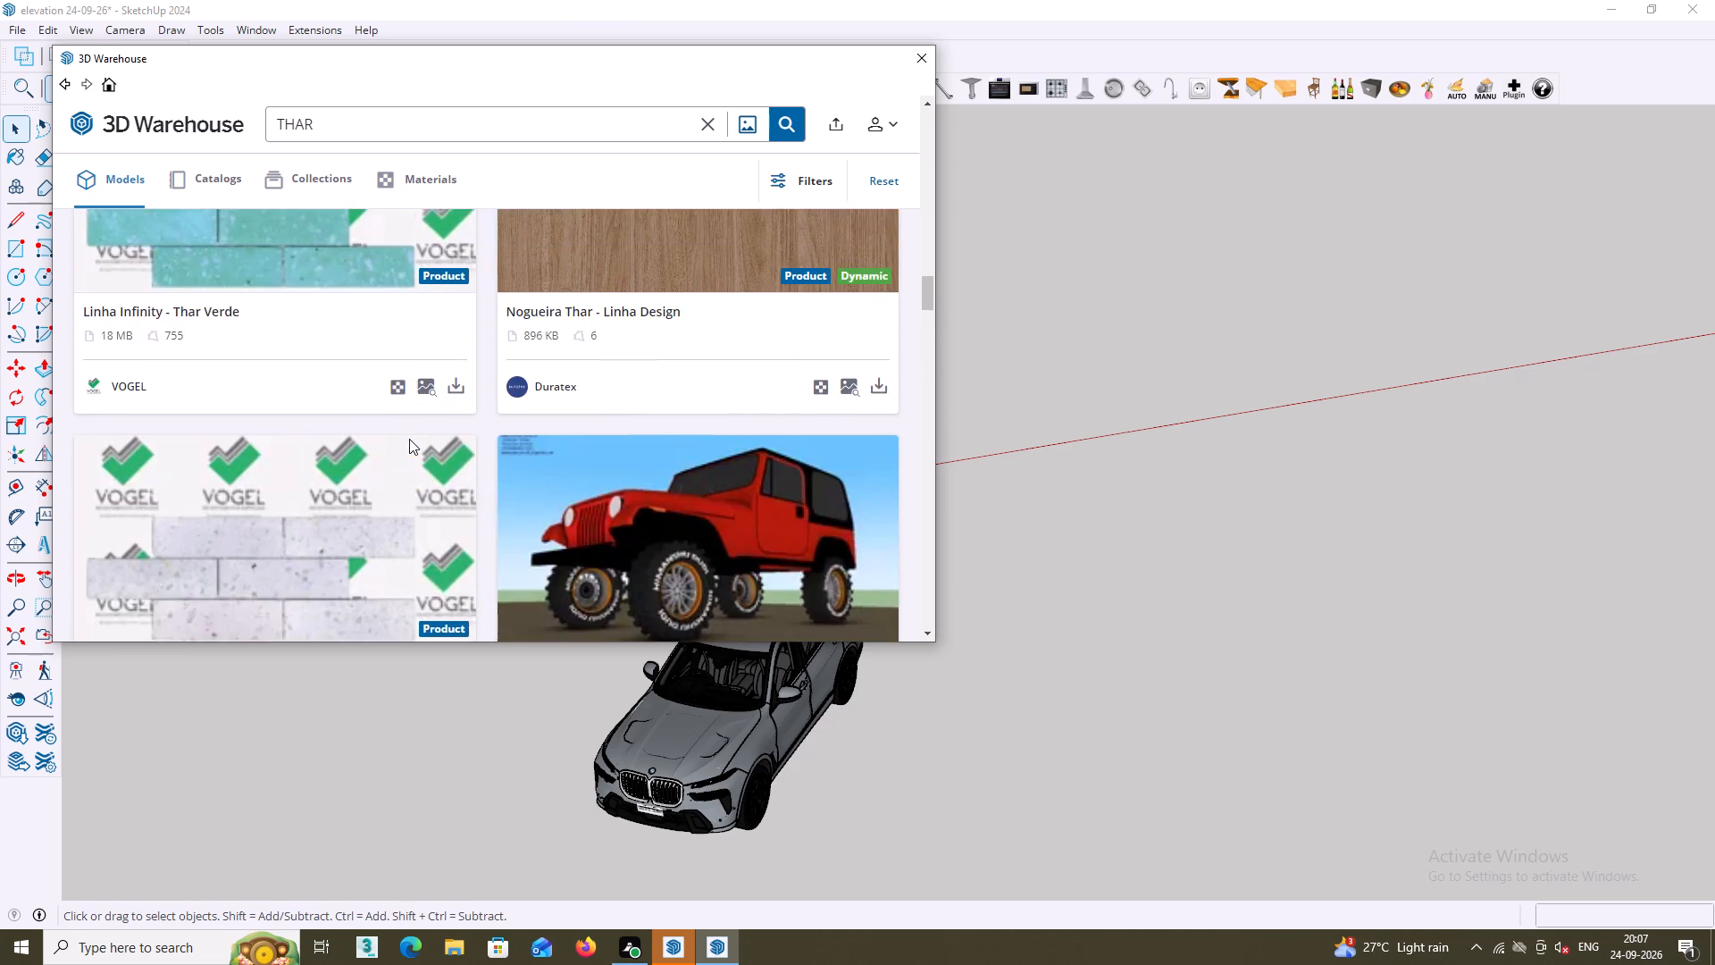
pyautogui.scroll(10, 409, 439)
pyautogui.click(389, 416)
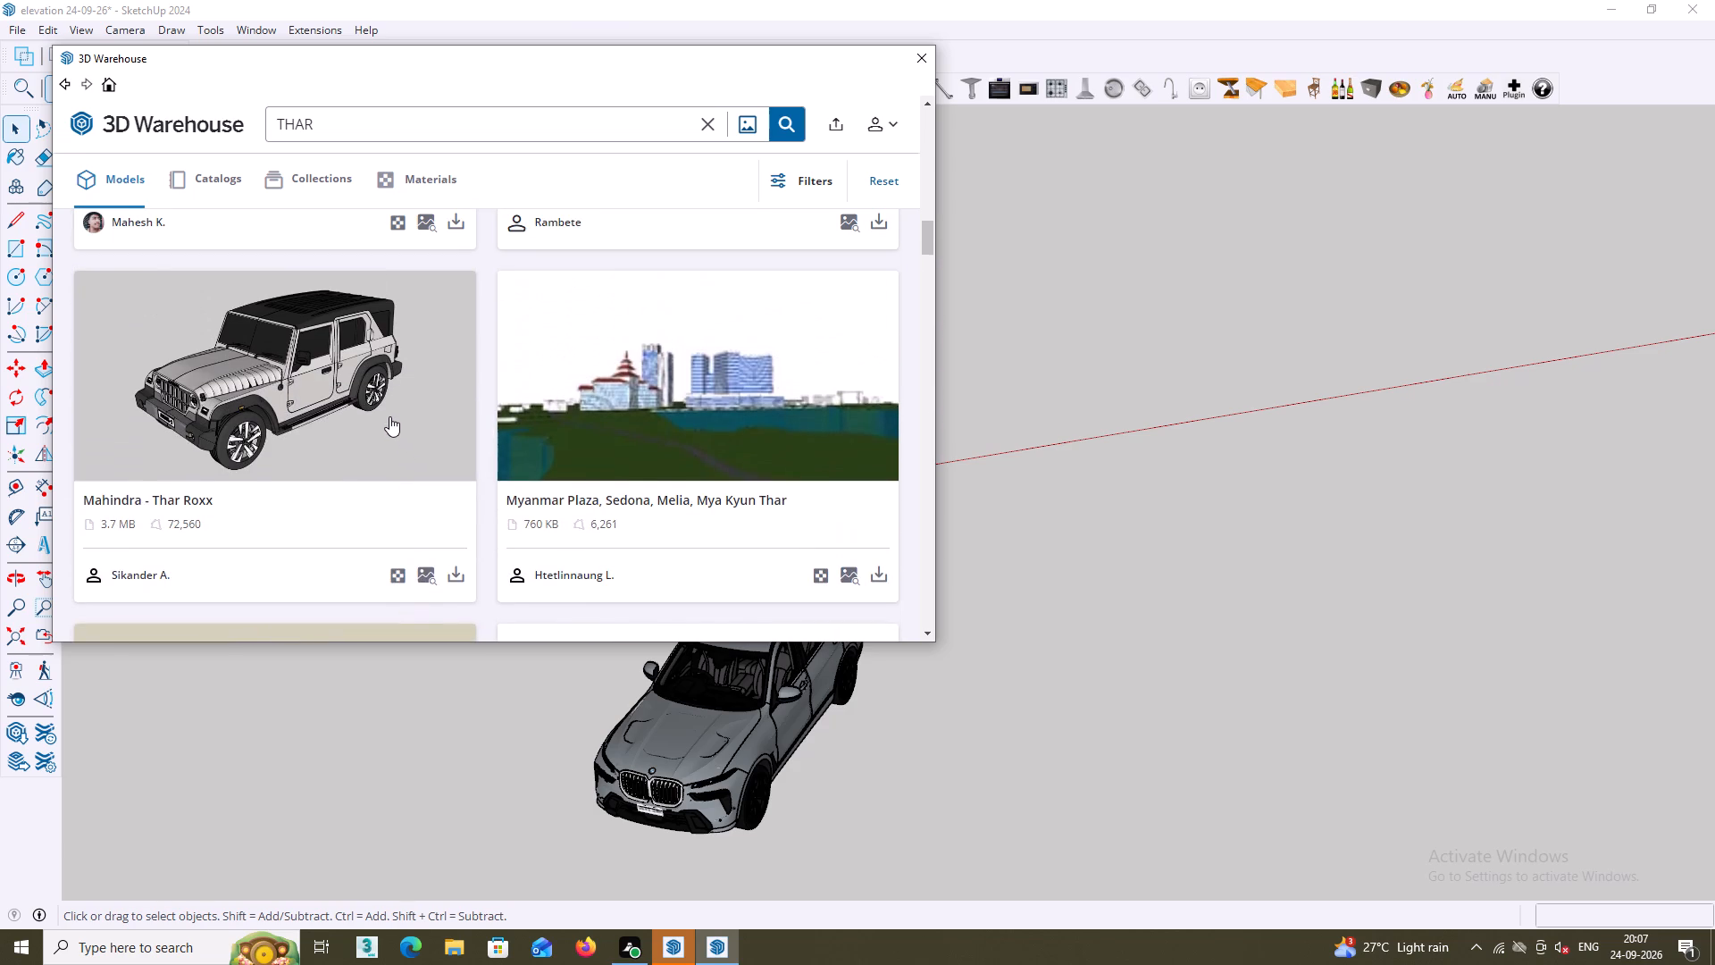
pyautogui.scroll(-2, 583, 387)
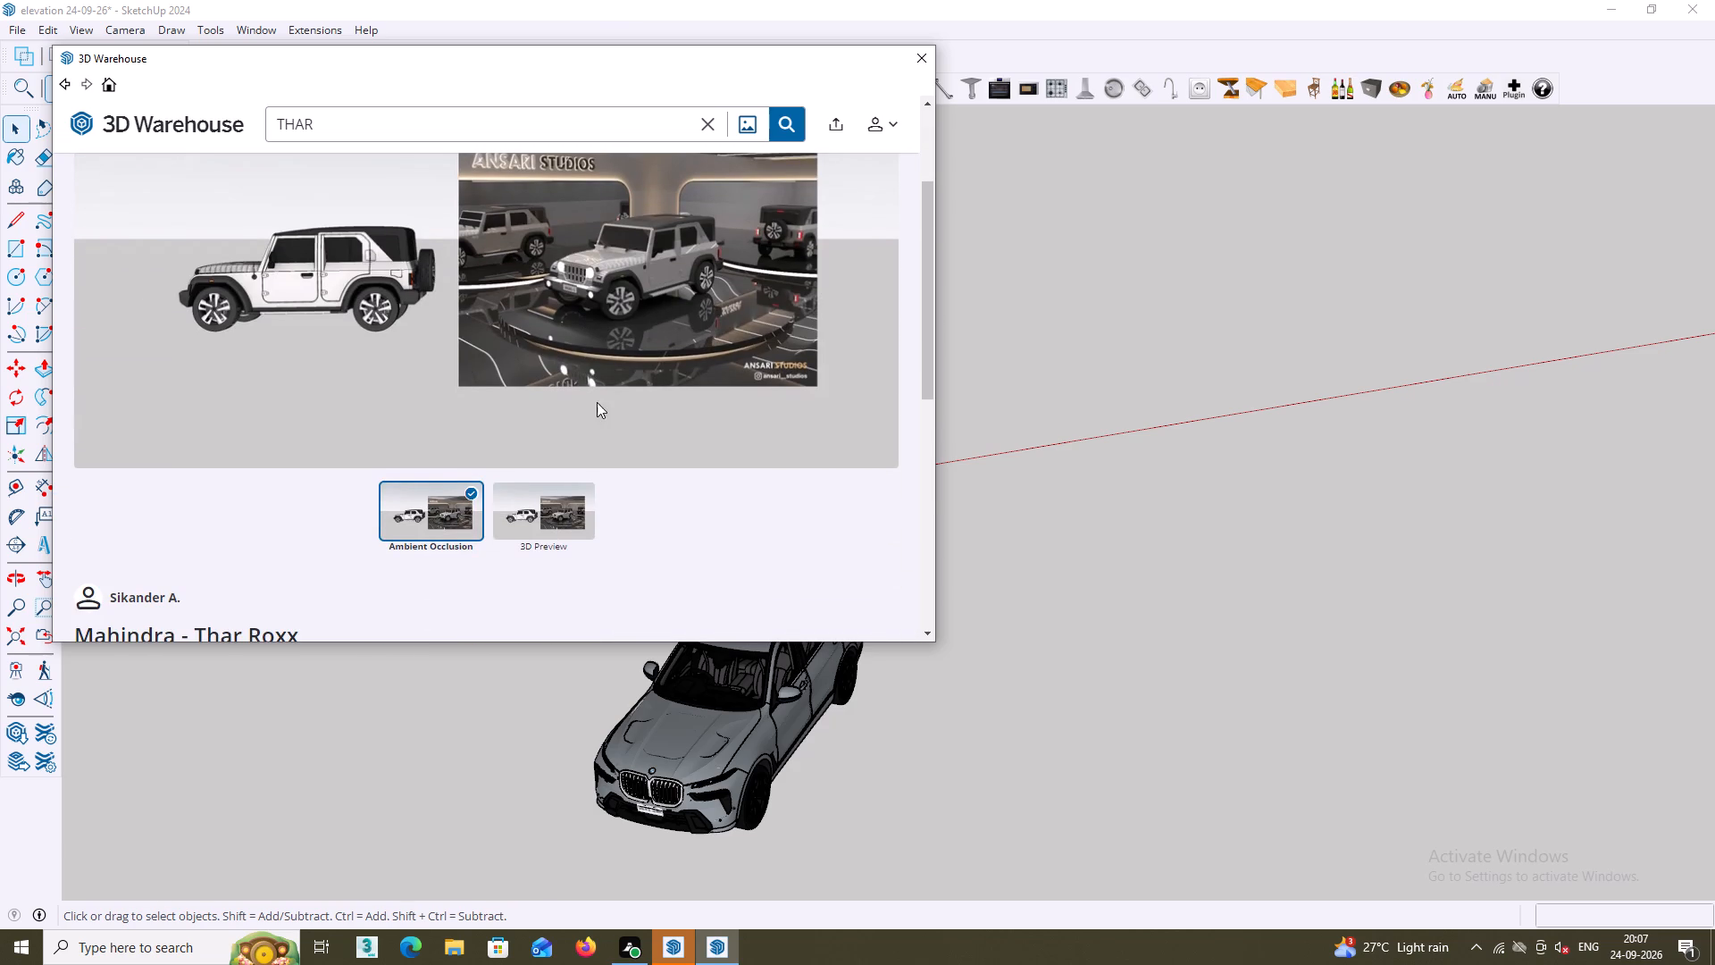
pyautogui.scroll(-3, 581, 444)
pyautogui.click(751, 399)
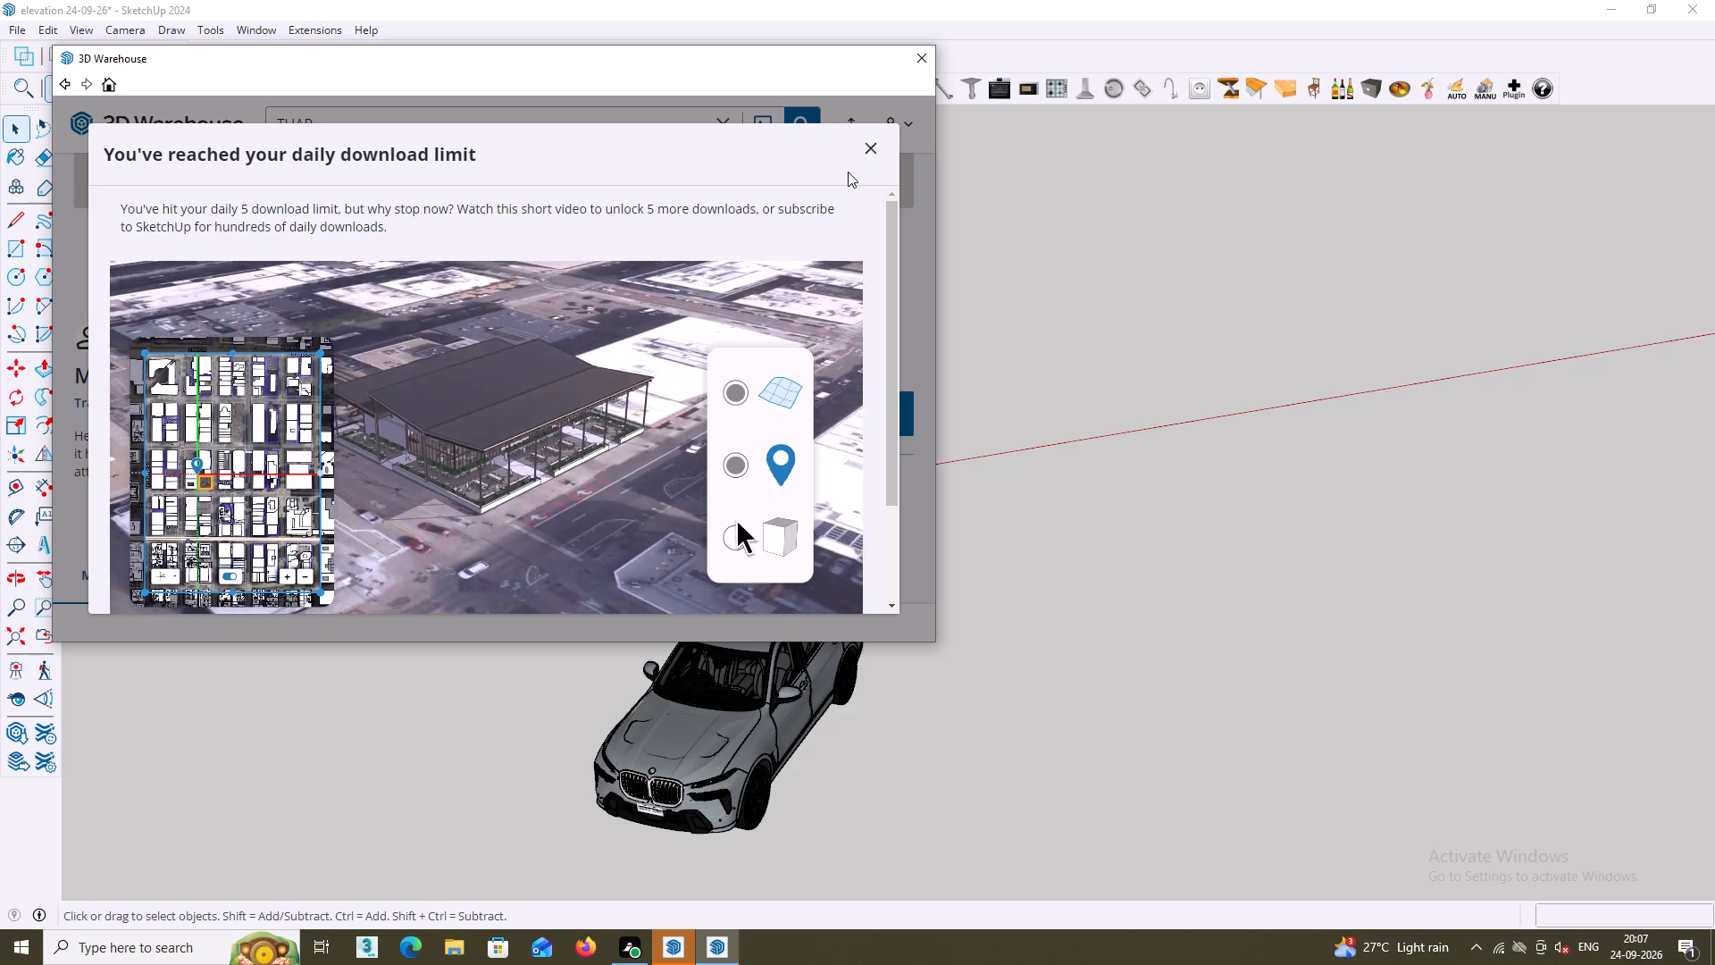
pyautogui.click(872, 150)
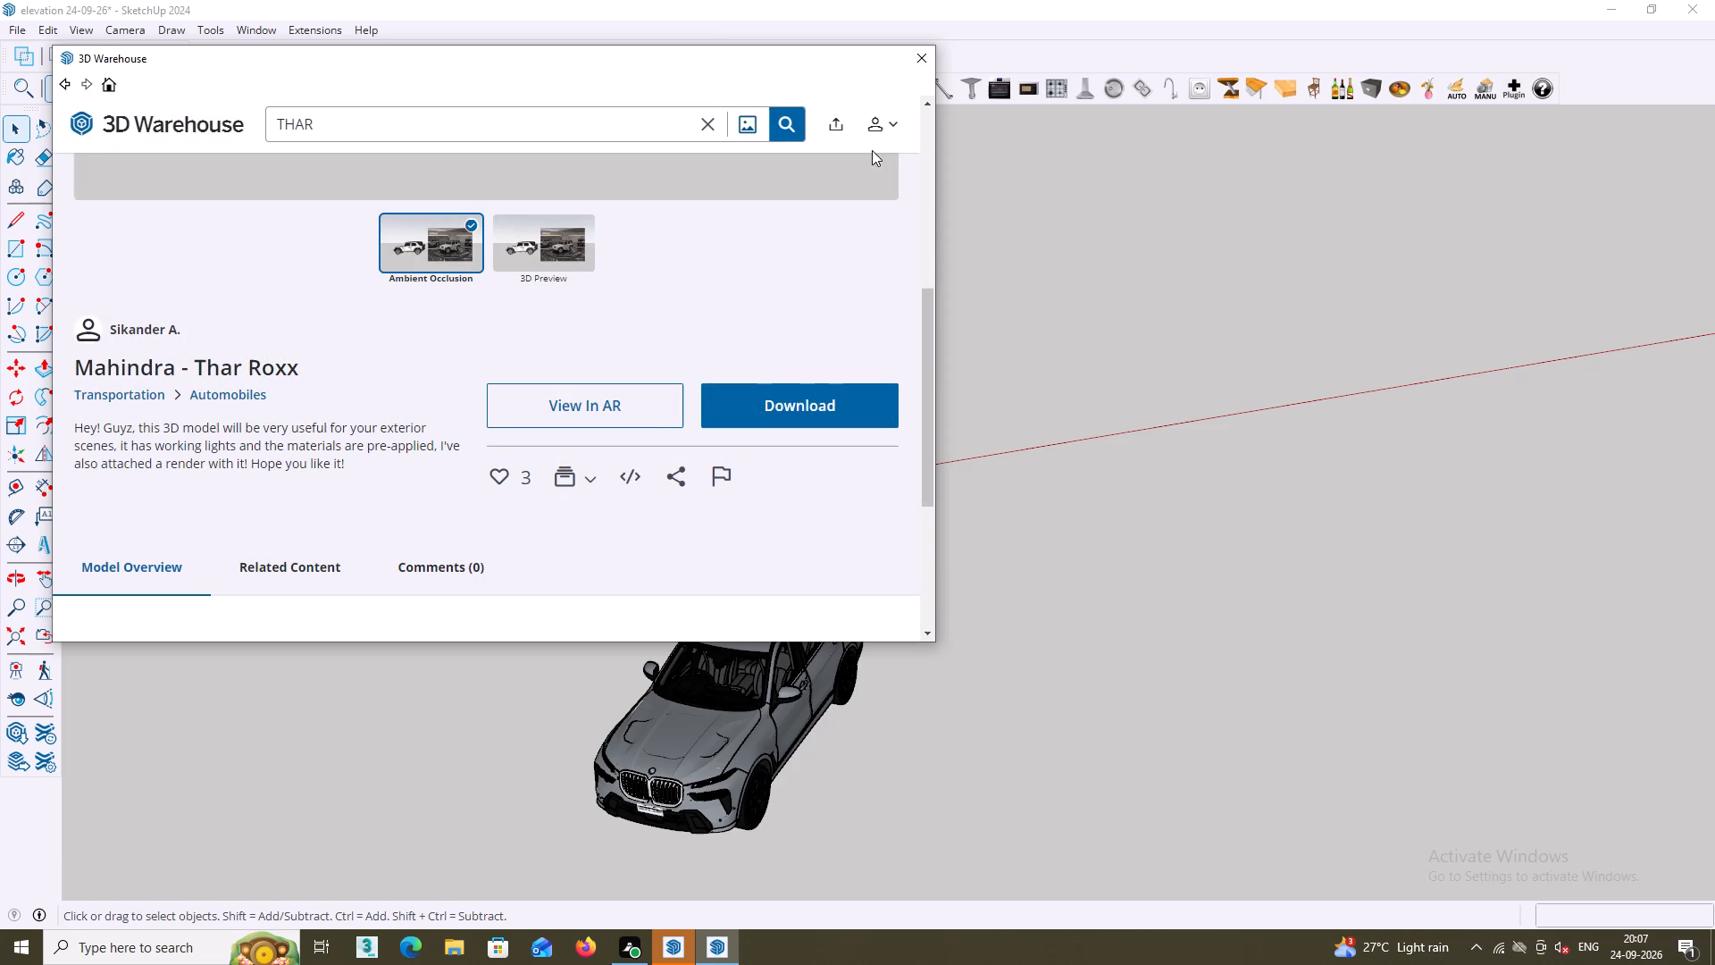
pyautogui.click(757, 408)
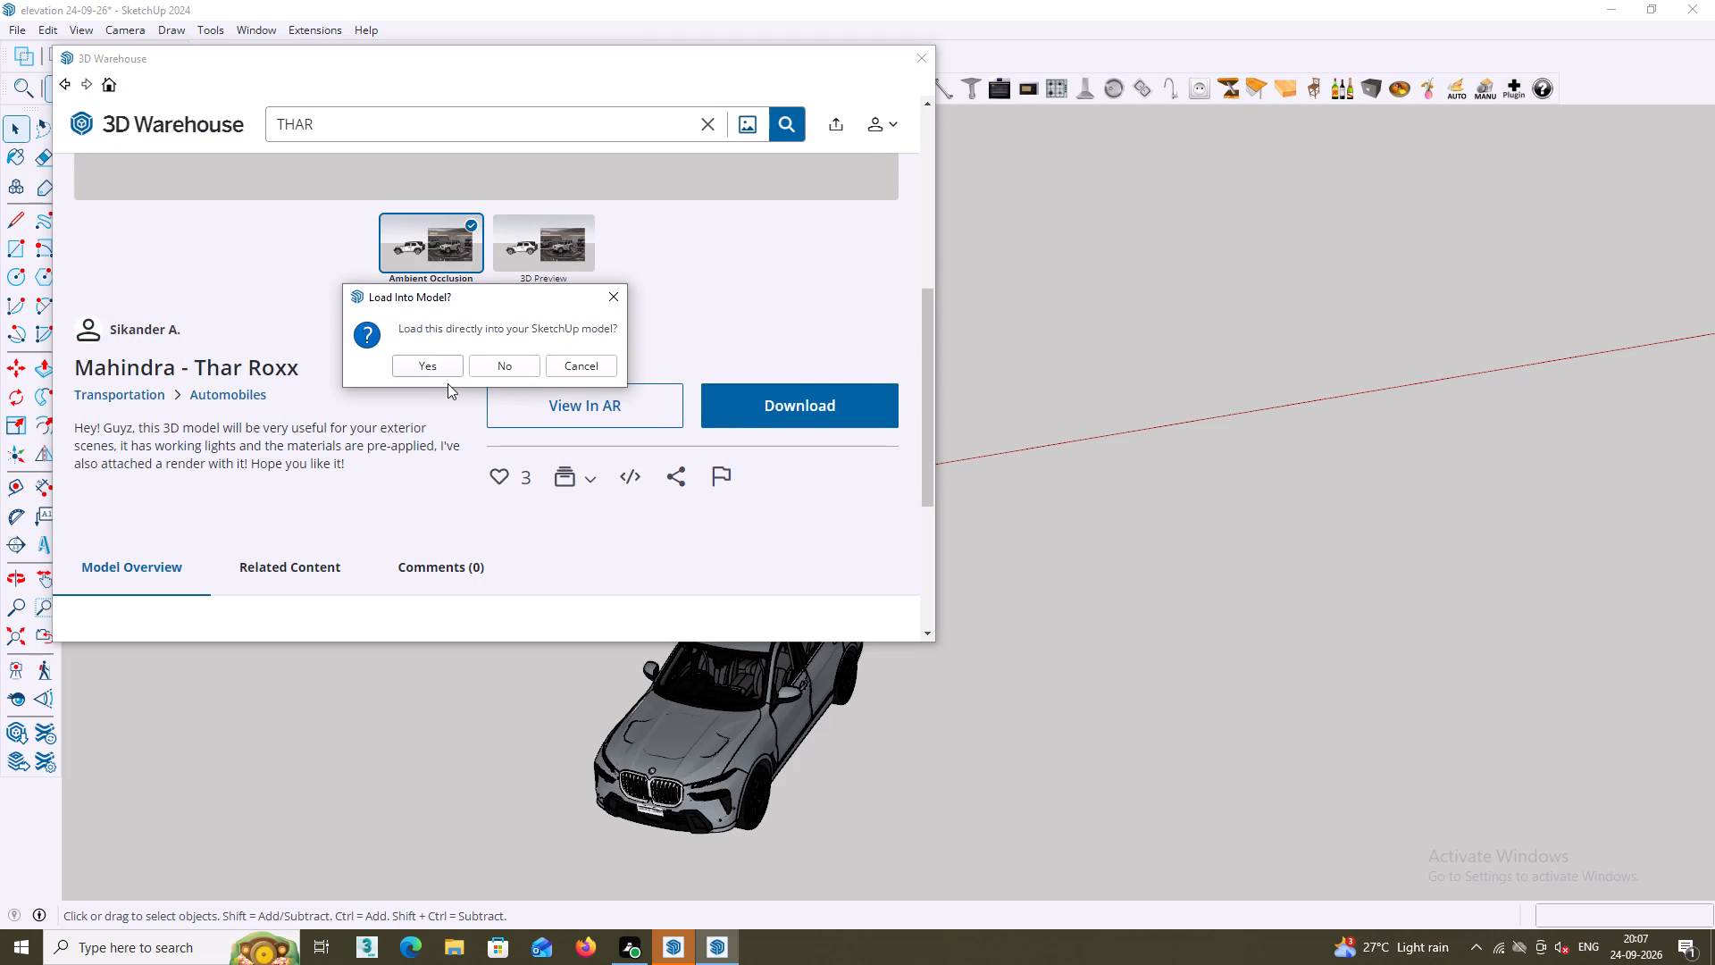
pyautogui.click(444, 372)
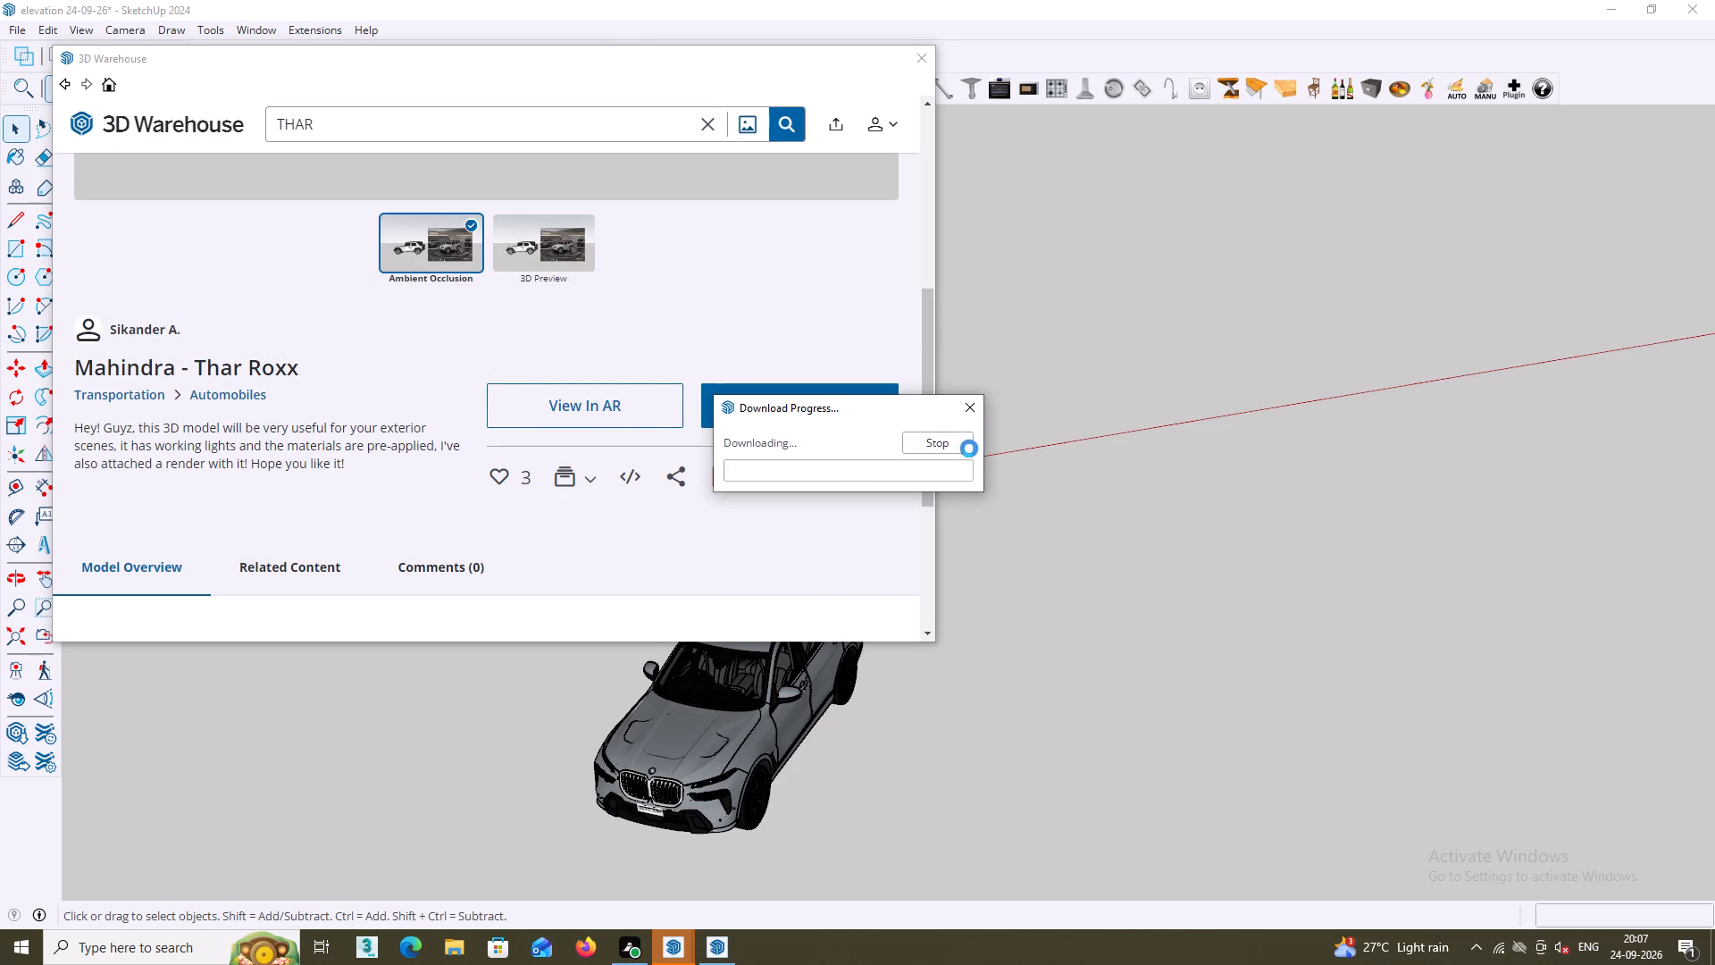
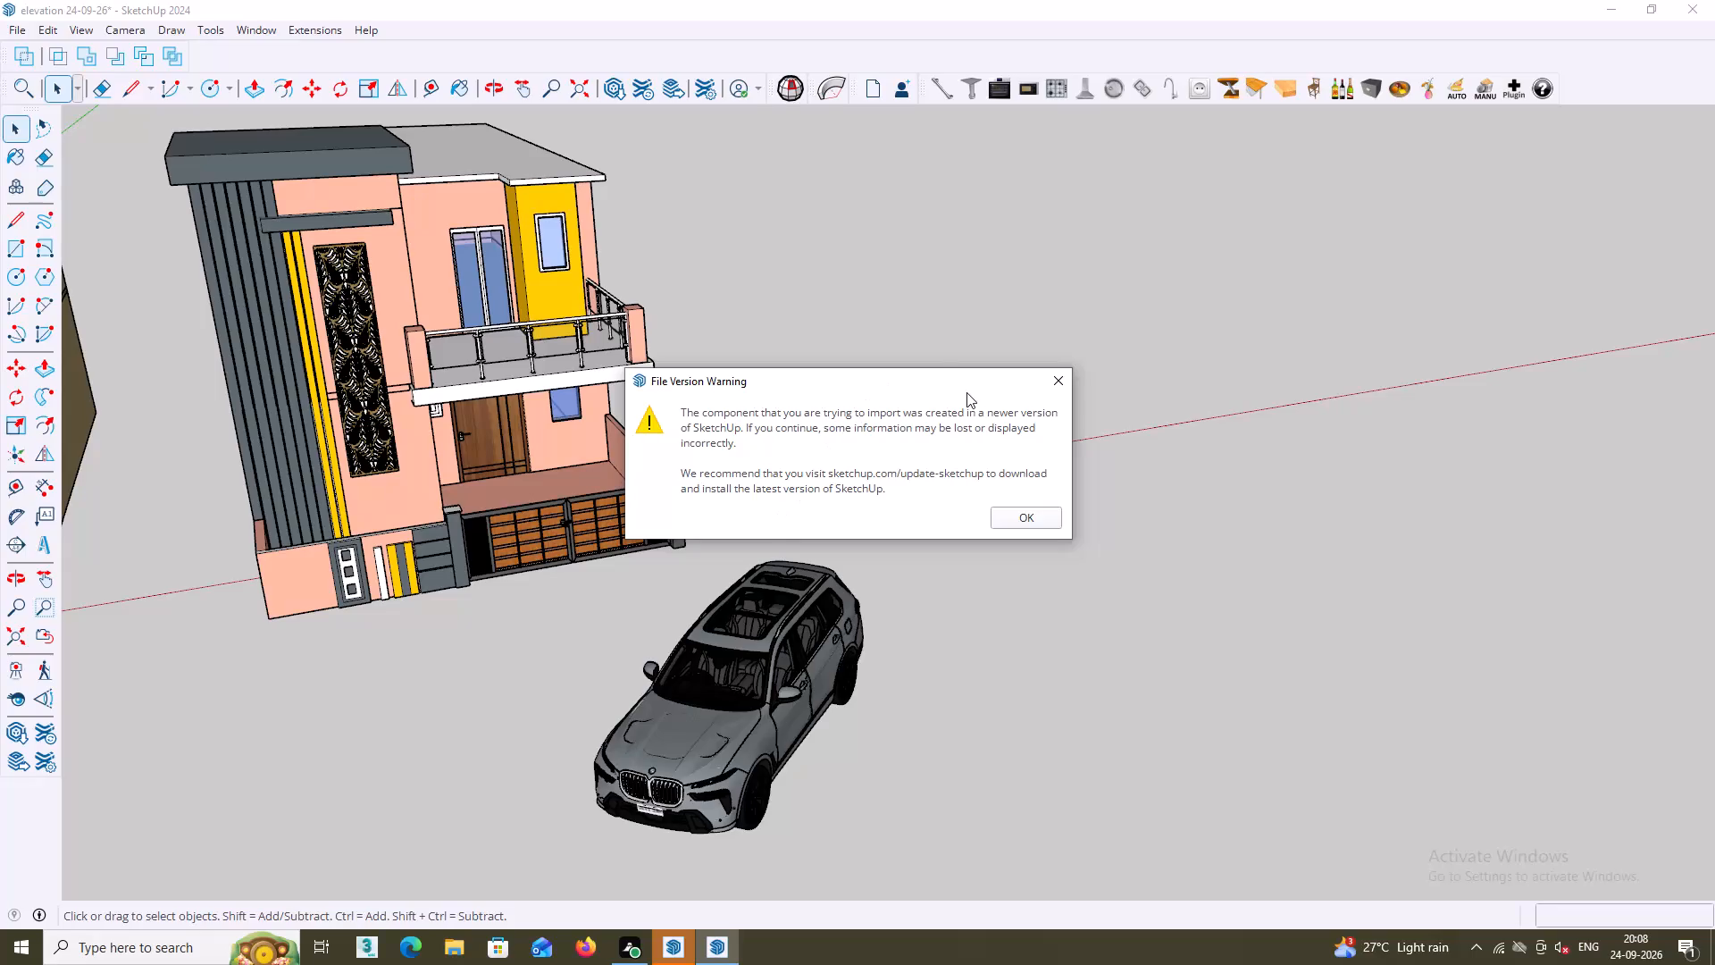
# Finish importing the jeep component and place it on the open ground beside the pink two-storey house.
pyautogui.doubleClick(1017, 515)
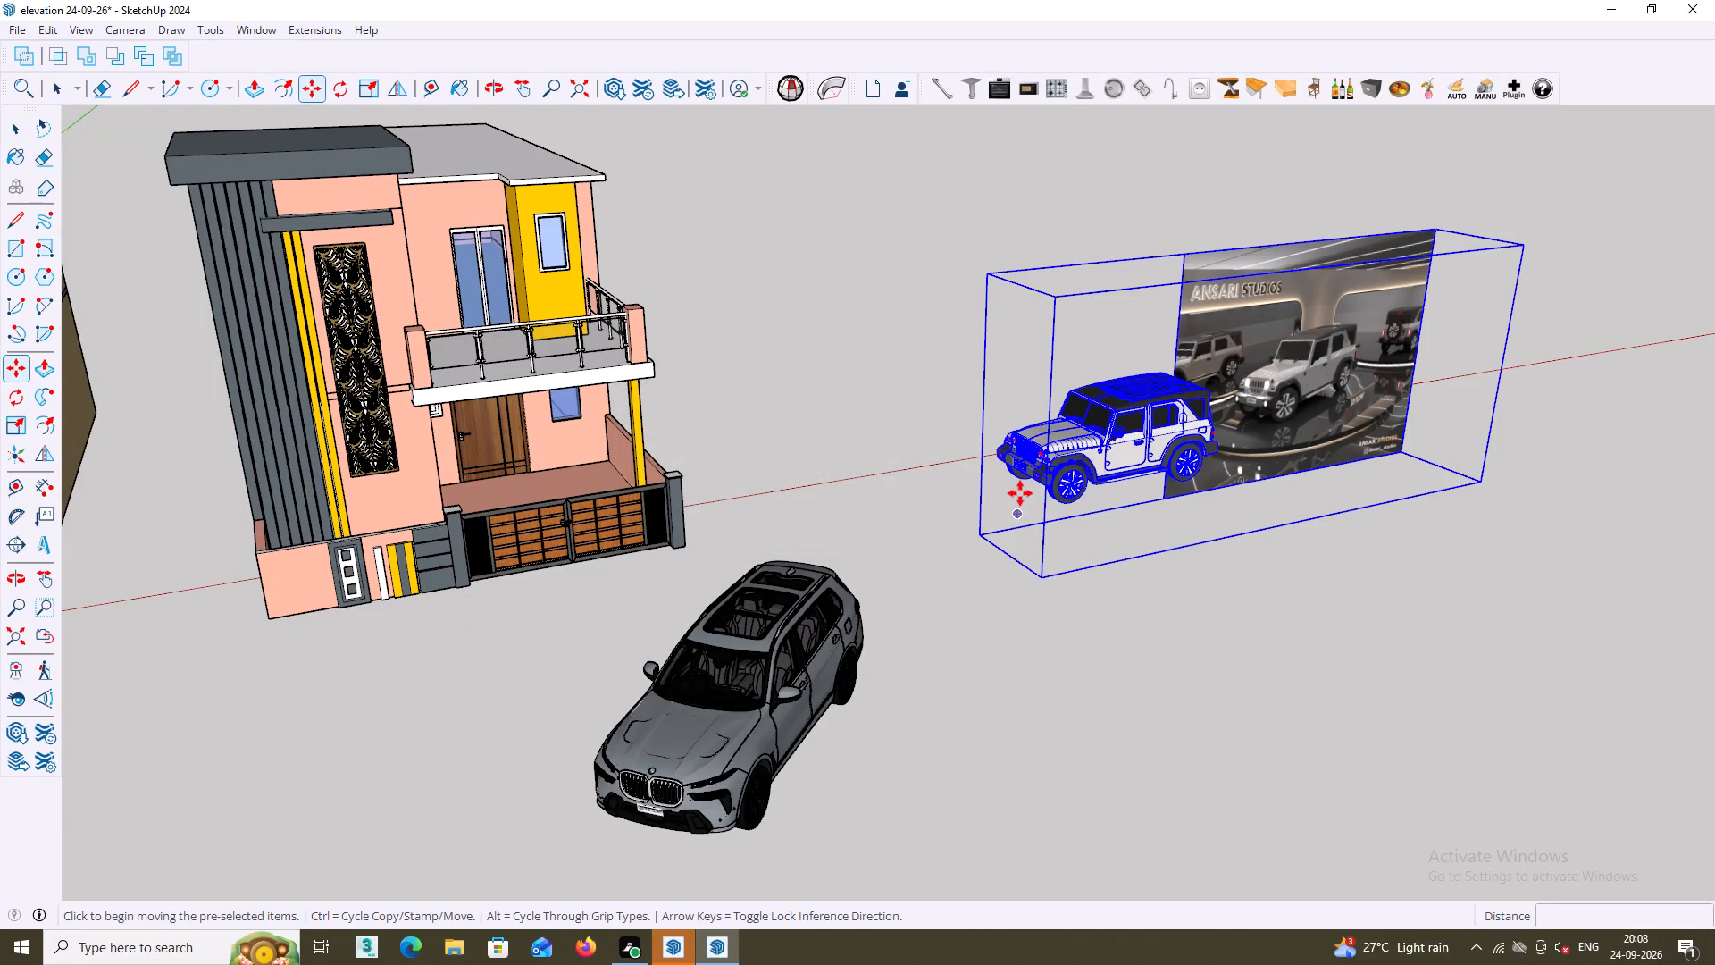
pyautogui.moveTo(1192, 402); pyautogui.dragTo(1177, 385, button='middle')
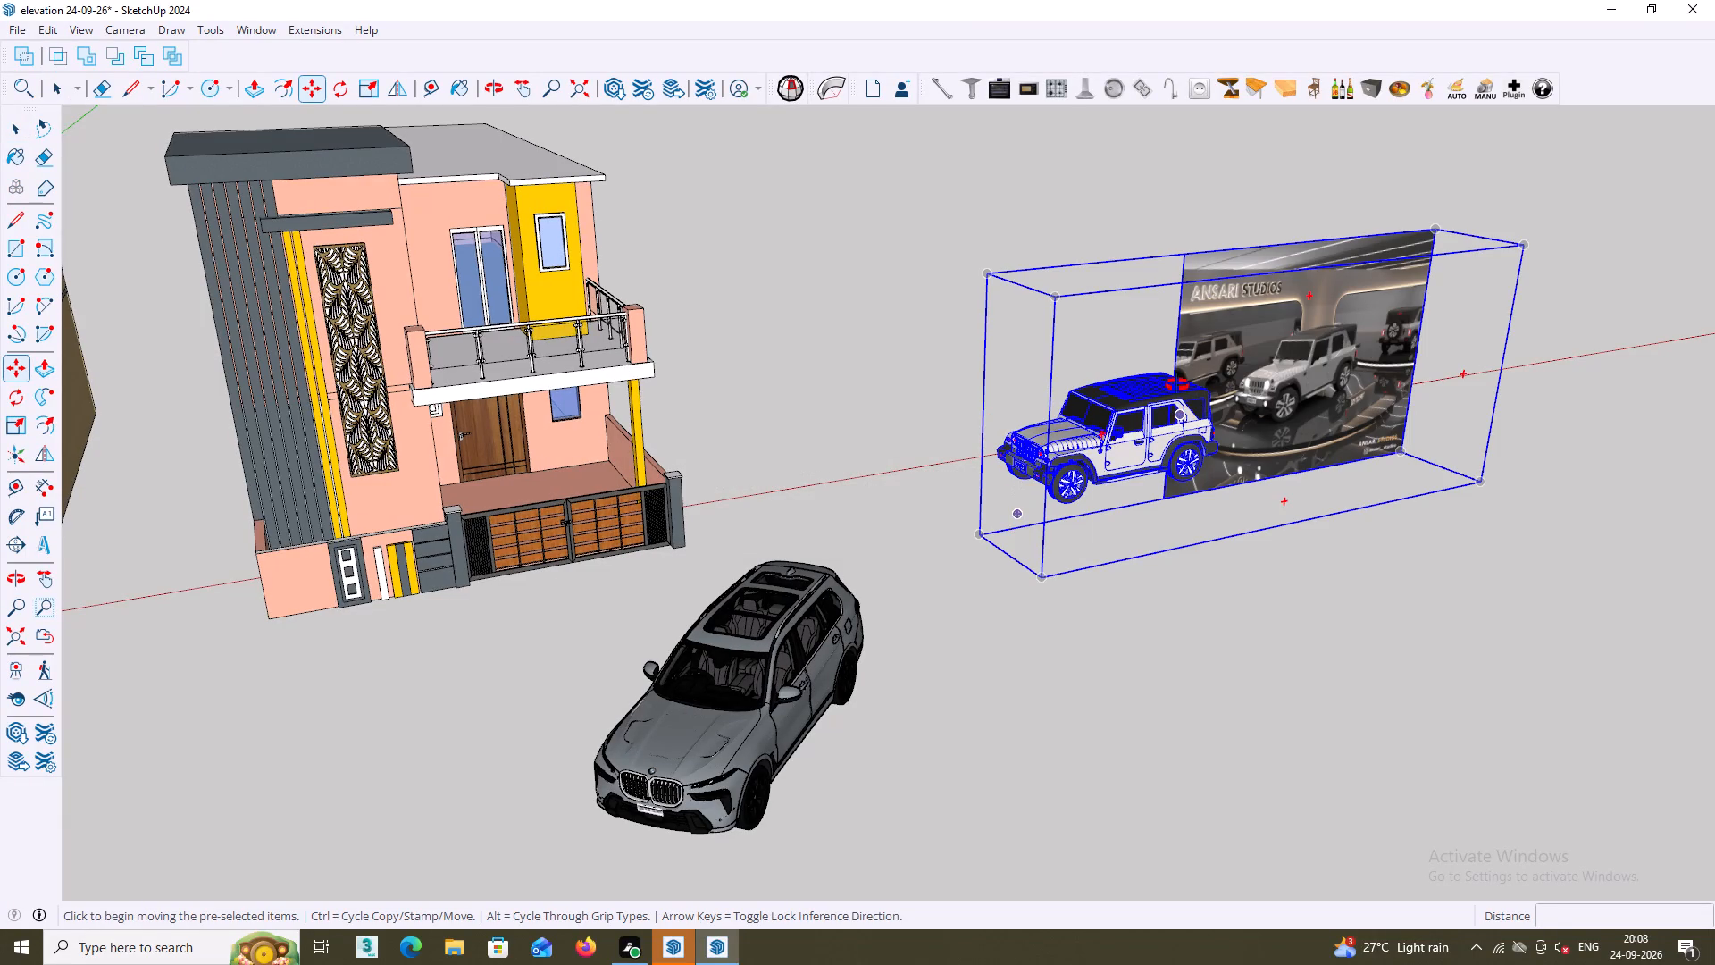
pyautogui.moveTo(1177, 385); pyautogui.dragTo(1143, 351, button='middle')
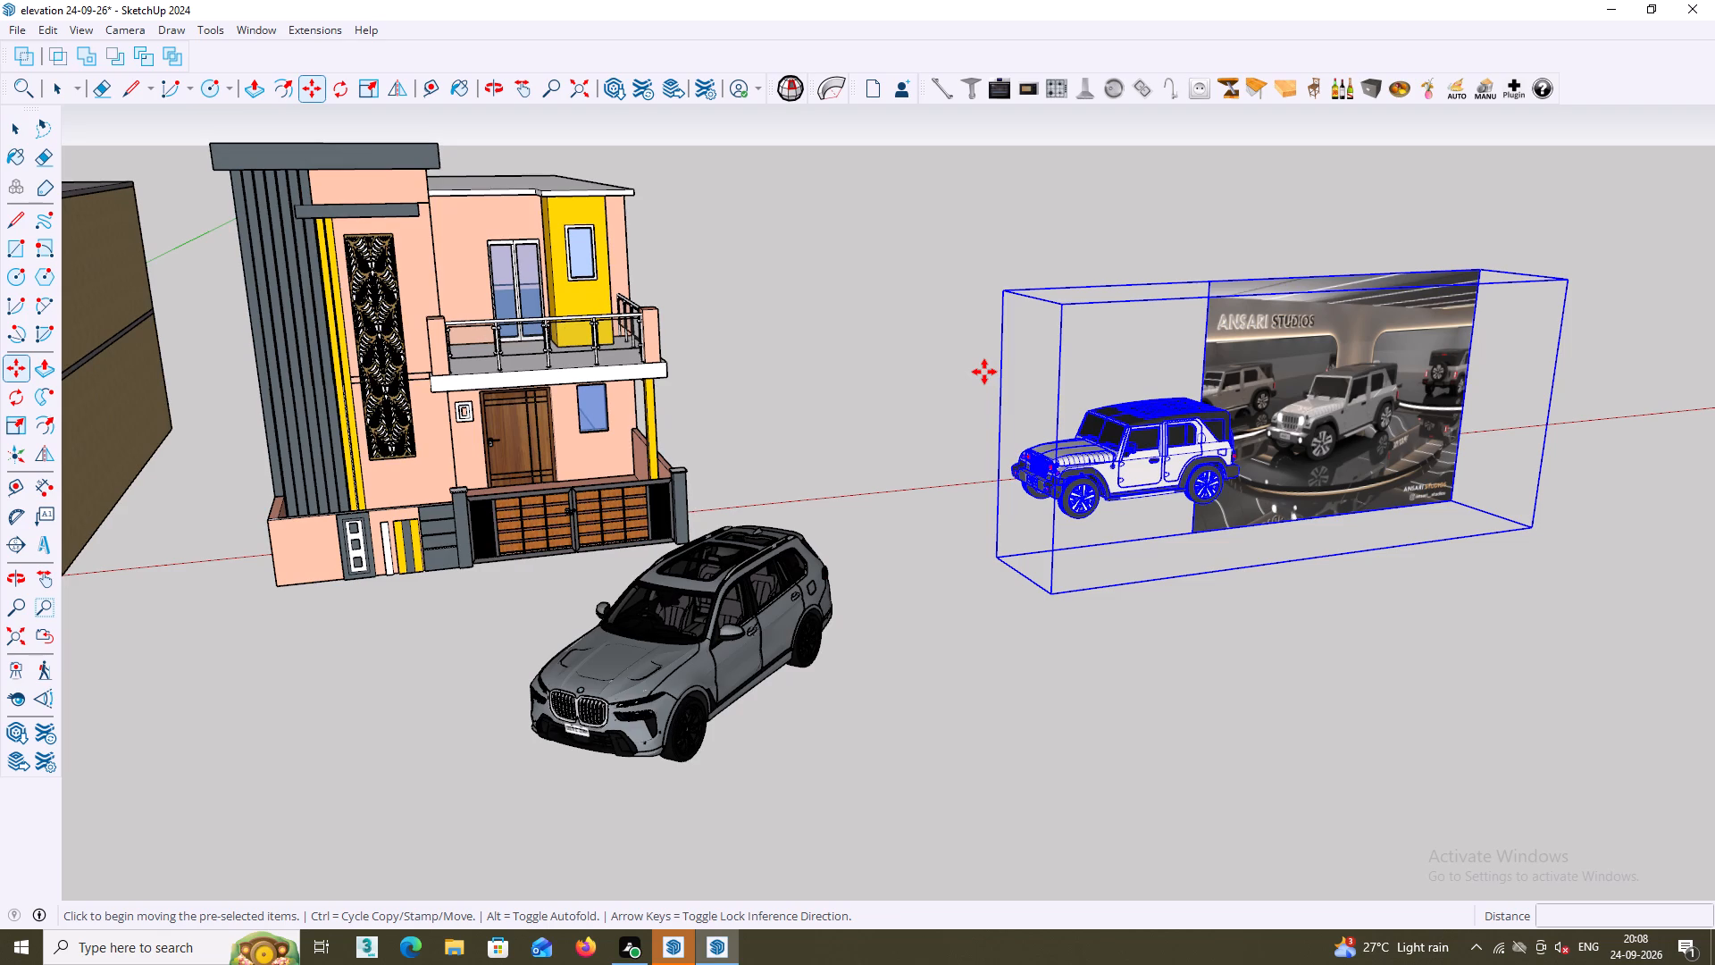
pyautogui.press('space')
pyautogui.doubleClick(959, 390)
# Delete the Ansari Studios showroom picture from inside the imported jeep component.
pyautogui.moveTo(1253, 368); pyautogui.dragTo(1319, 421, button='middle')
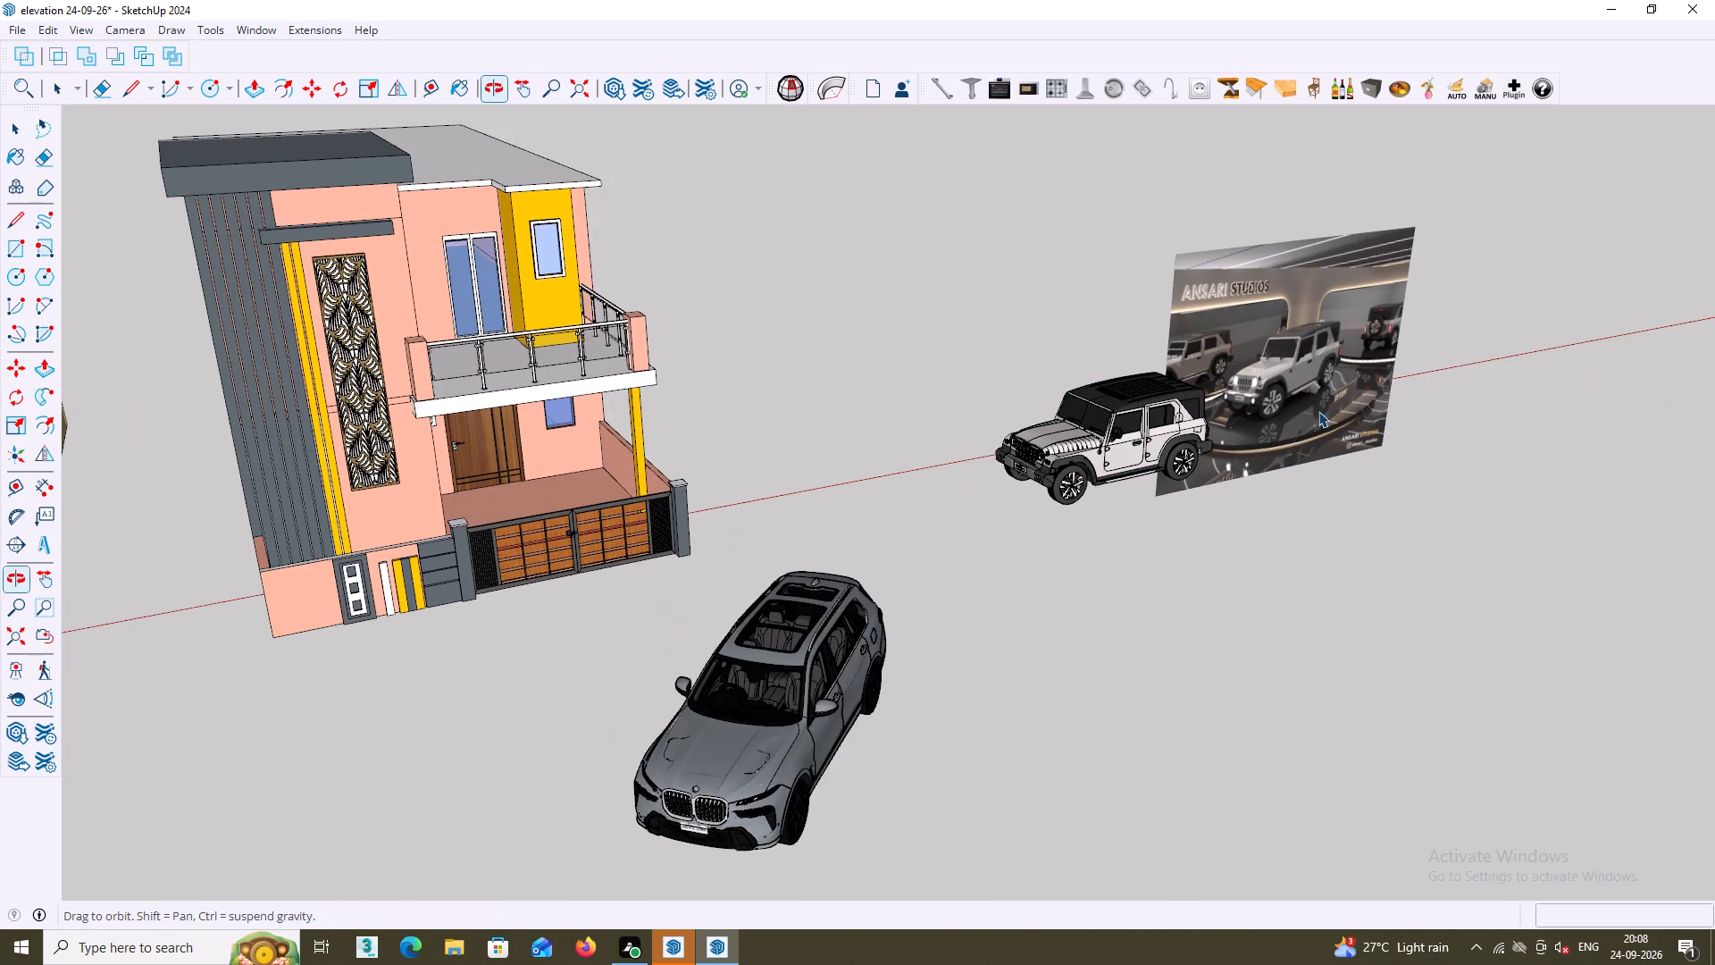
pyautogui.click(1302, 378)
pyautogui.click(1304, 374)
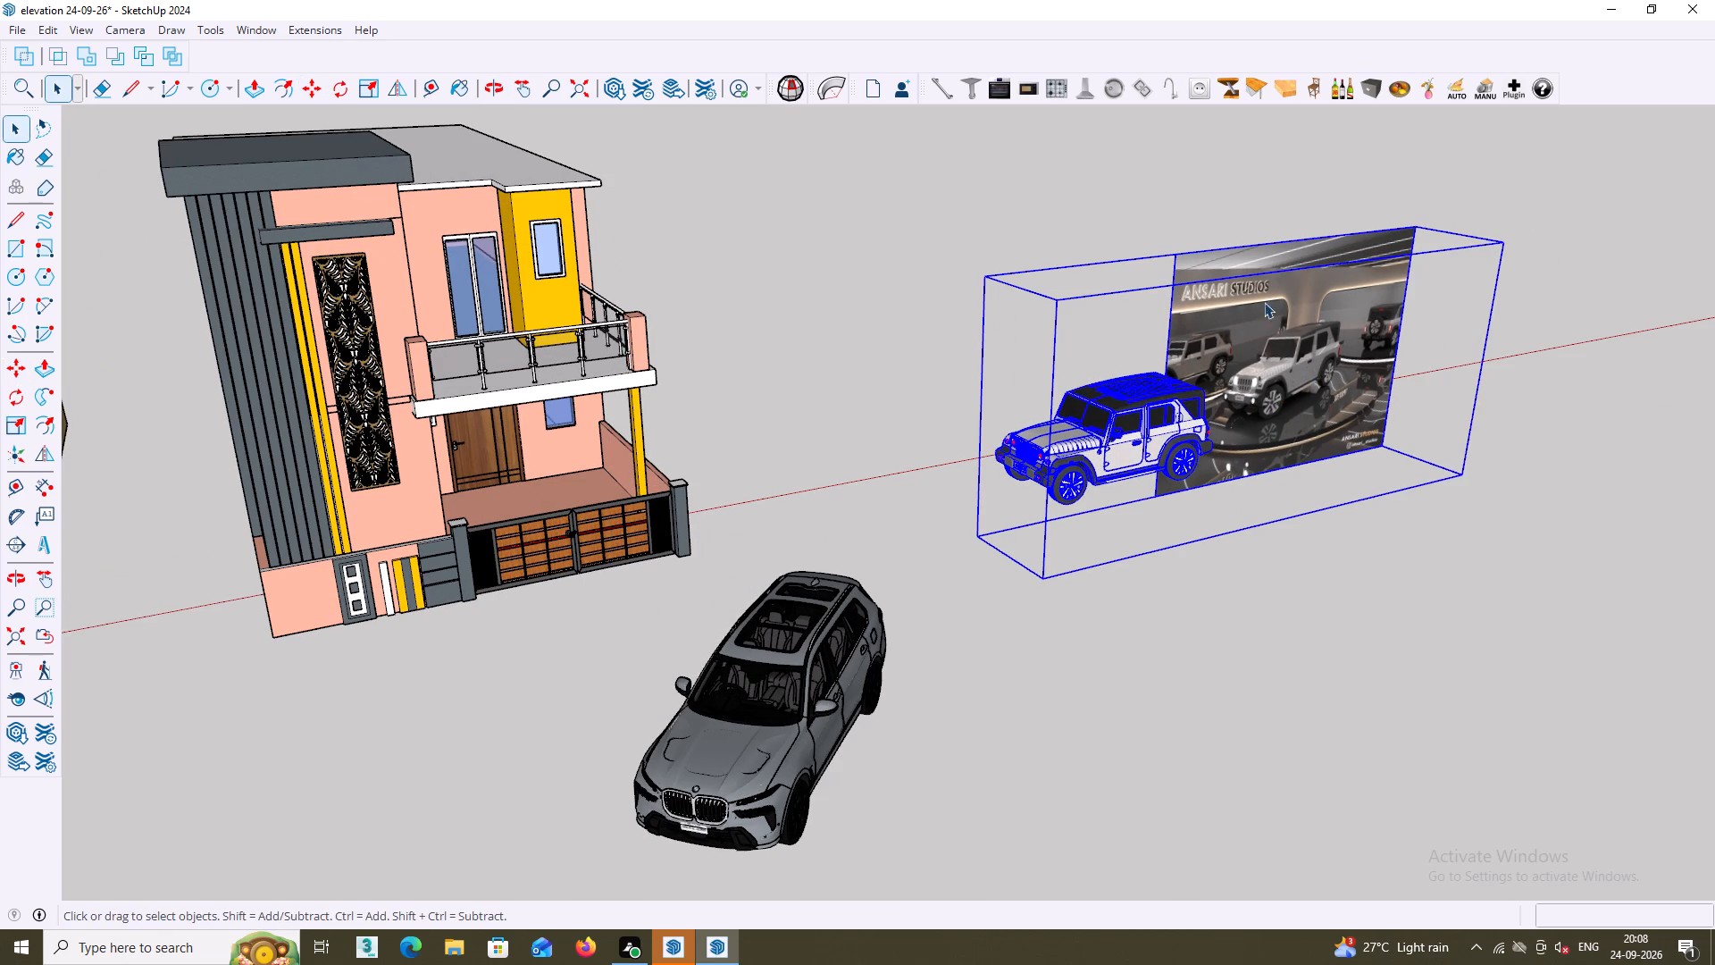
pyautogui.click(1274, 303)
pyautogui.click(1281, 359)
pyautogui.click(1354, 536)
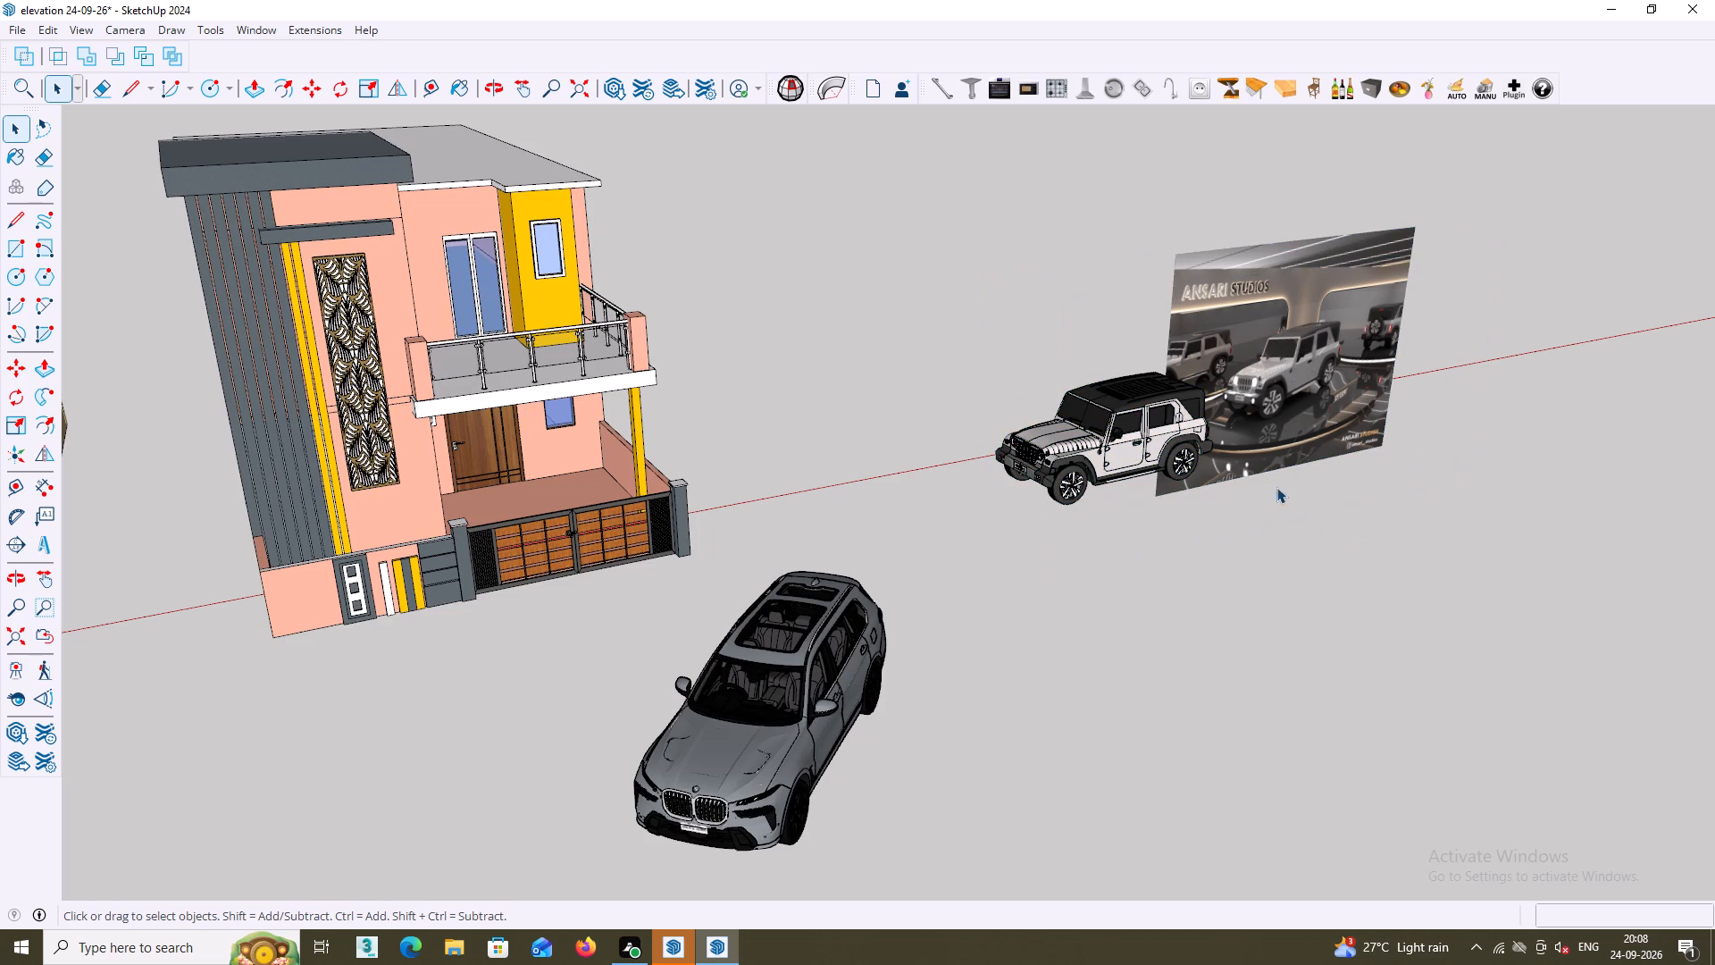
pyautogui.doubleClick(1312, 446)
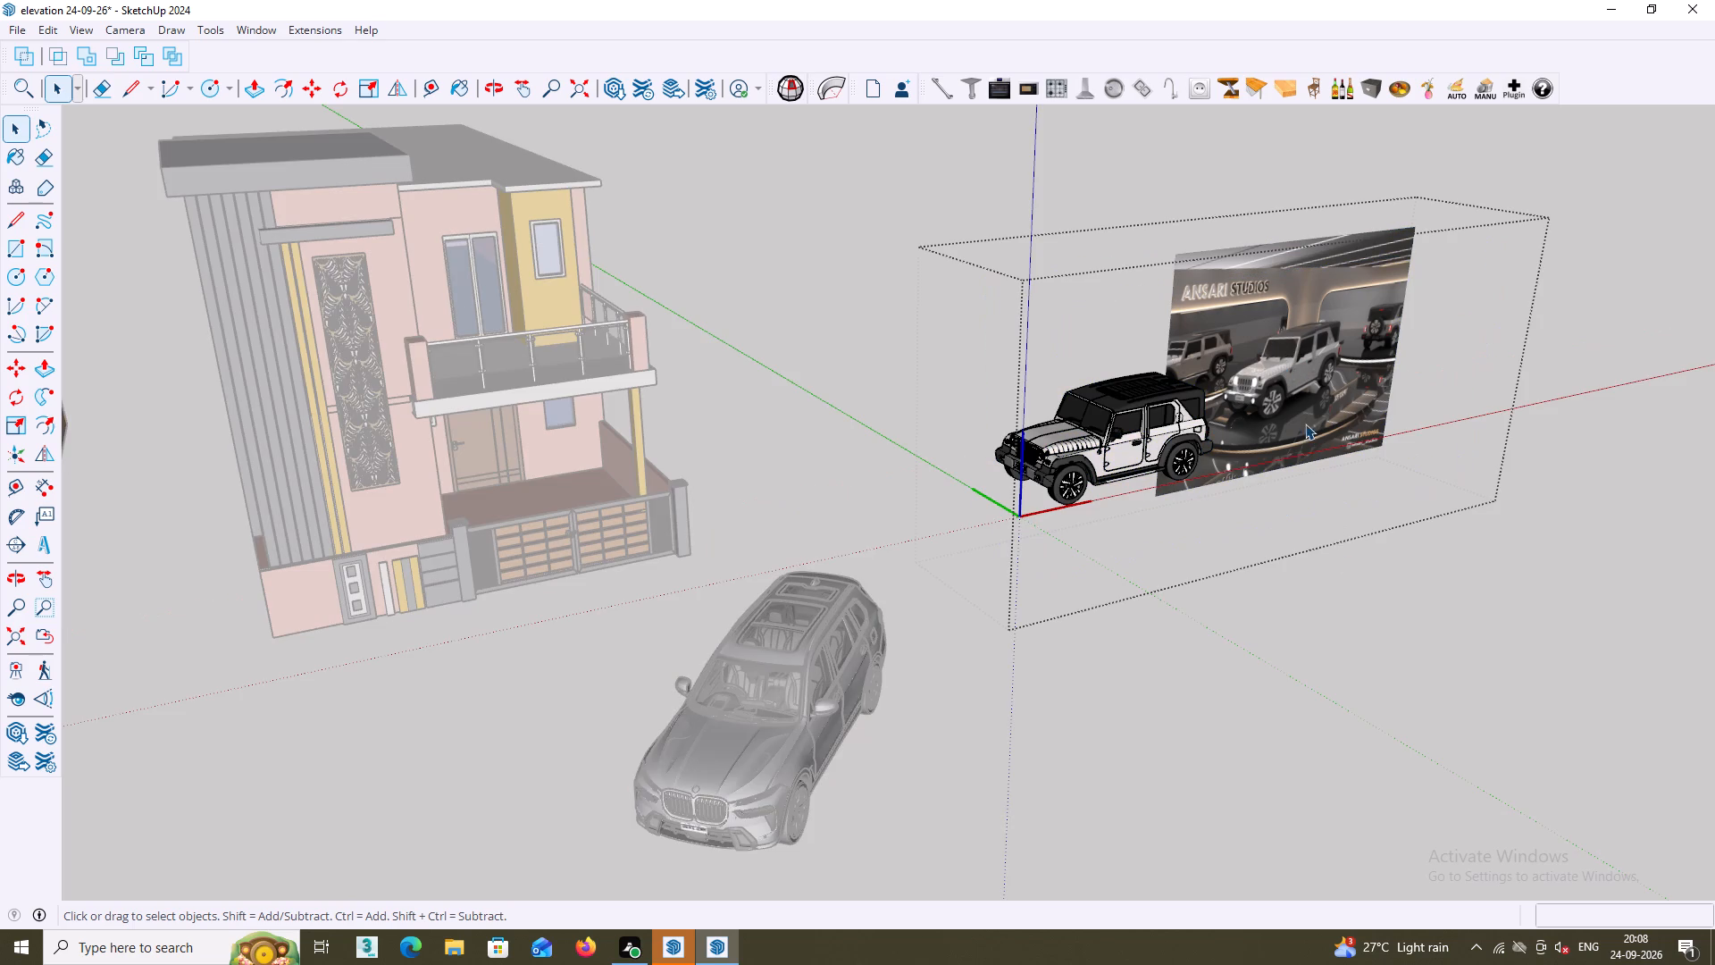
pyautogui.click(1305, 424)
pyautogui.doubleClick(1301, 417)
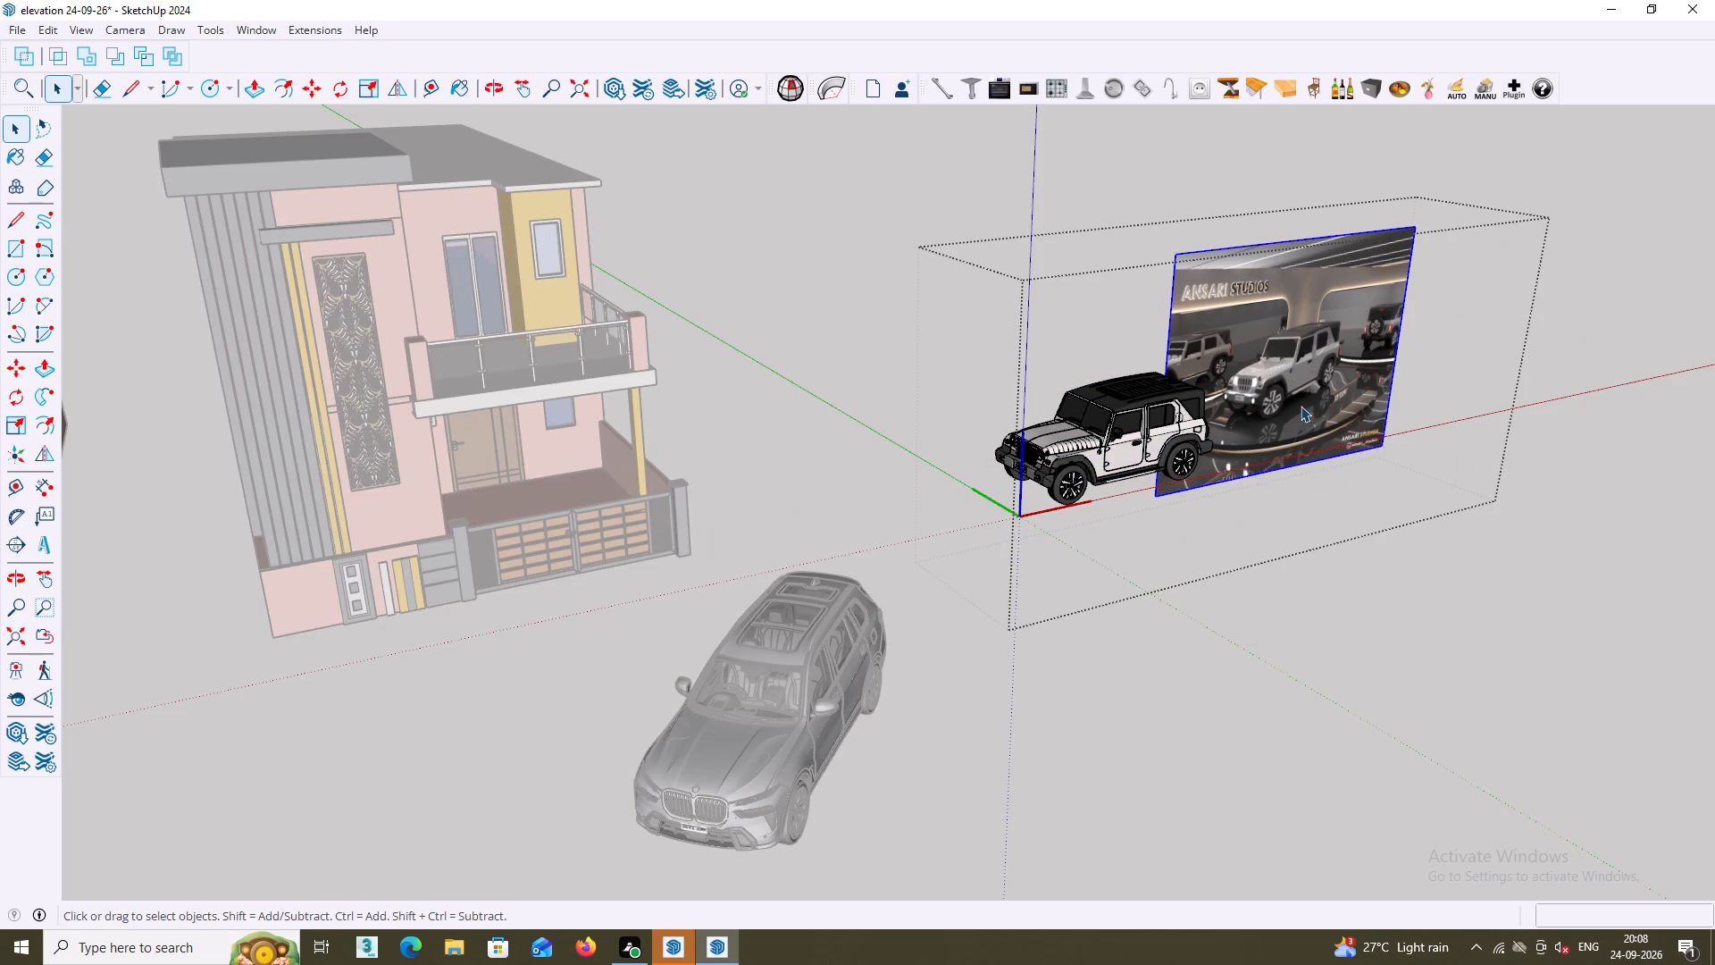
pyautogui.press('Delete')
pyautogui.press('Delete')
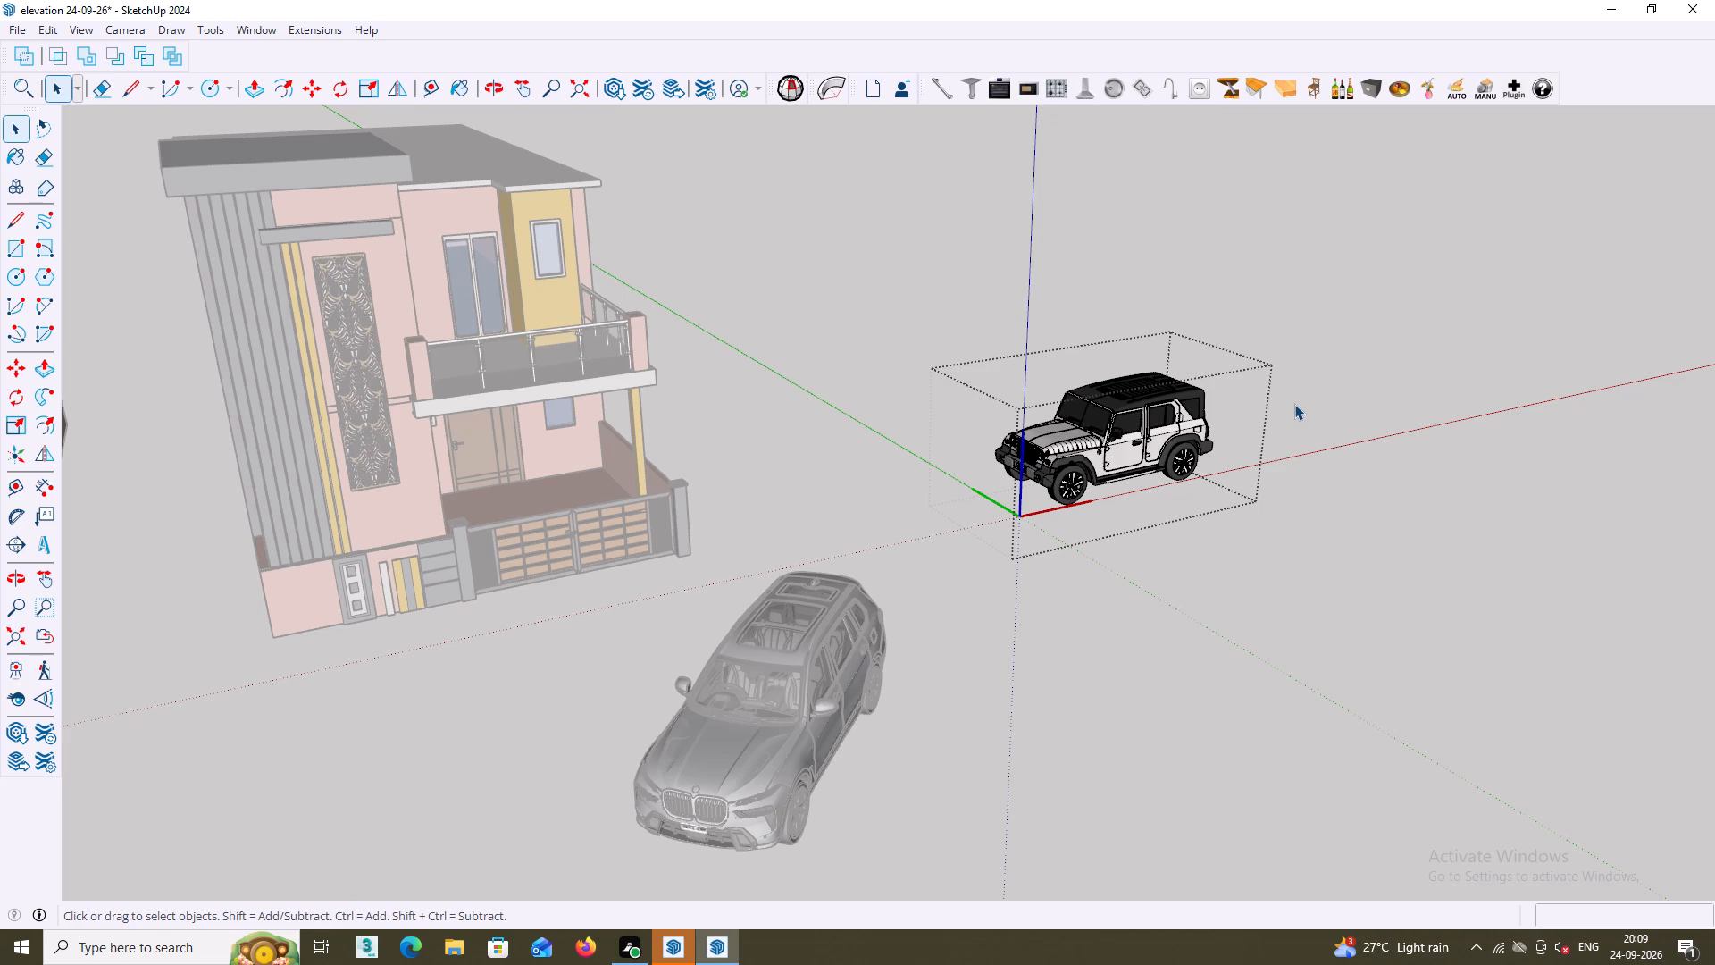
# Move the jeep by its lower front corner about 35' 1" toward the pink house, placing it near the gate.
pyautogui.scroll(-5, 1313, 398)
pyautogui.moveTo(1313, 585); pyautogui.dragTo(1307, 554, button='middle')
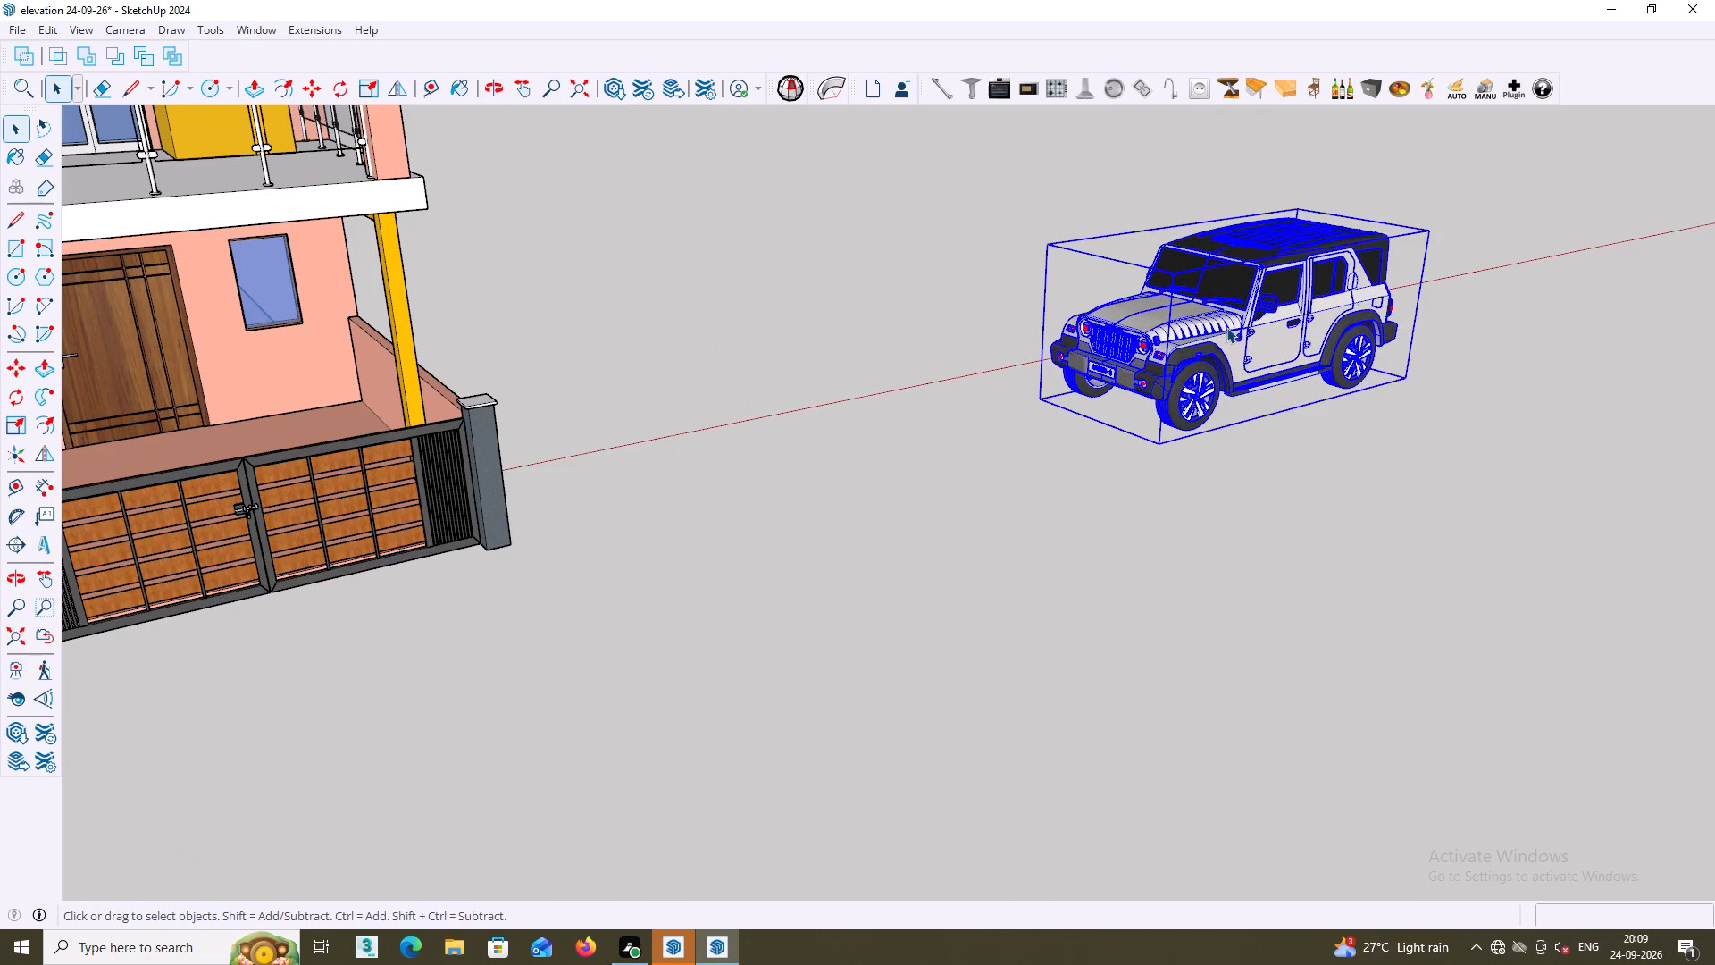
pyautogui.press('m')
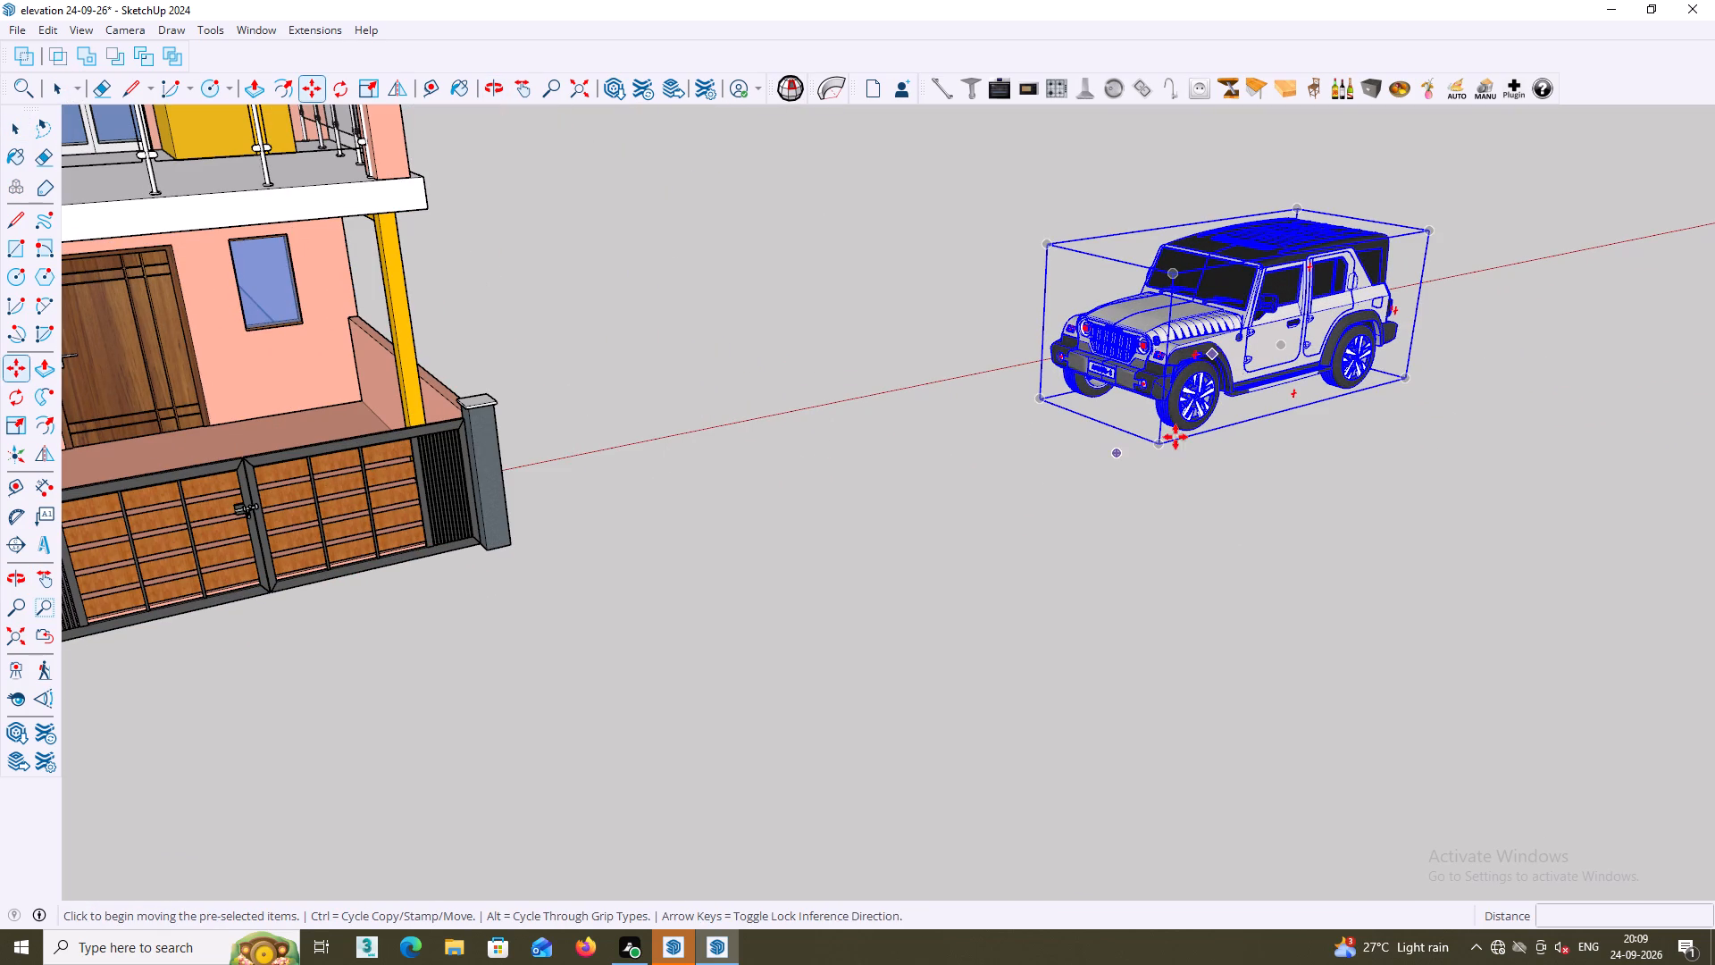
pyautogui.click(1161, 444)
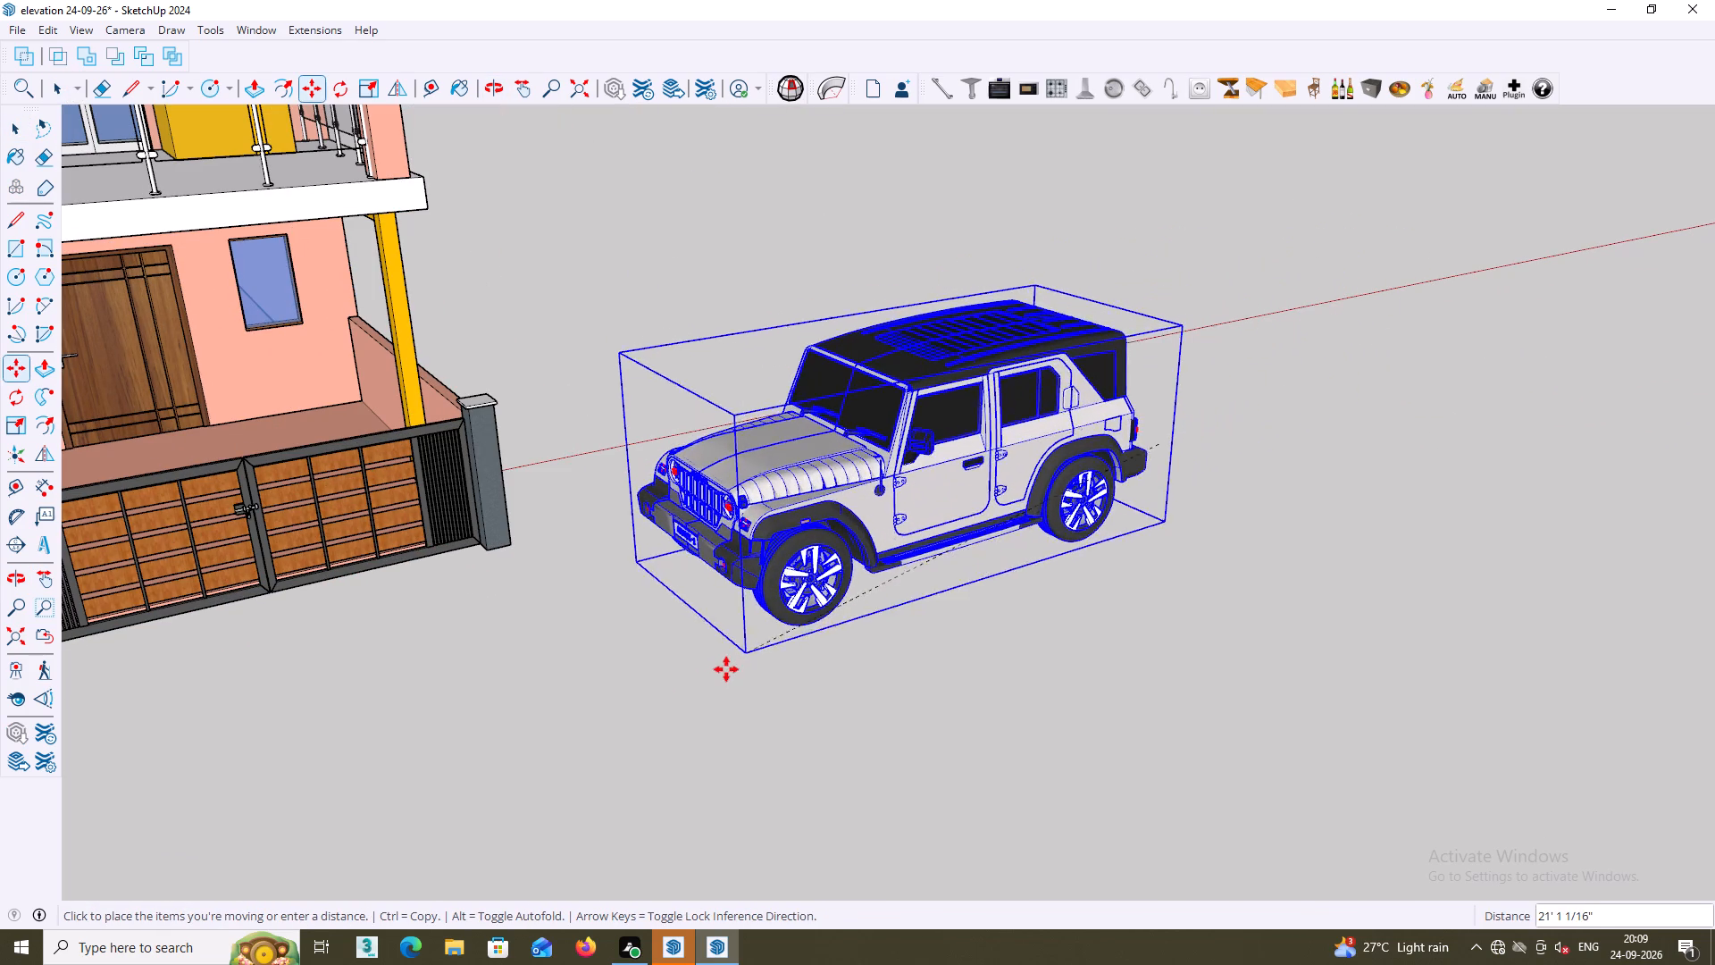
pyautogui.moveTo(726, 669); pyautogui.dragTo(1000, 338, button='middle')
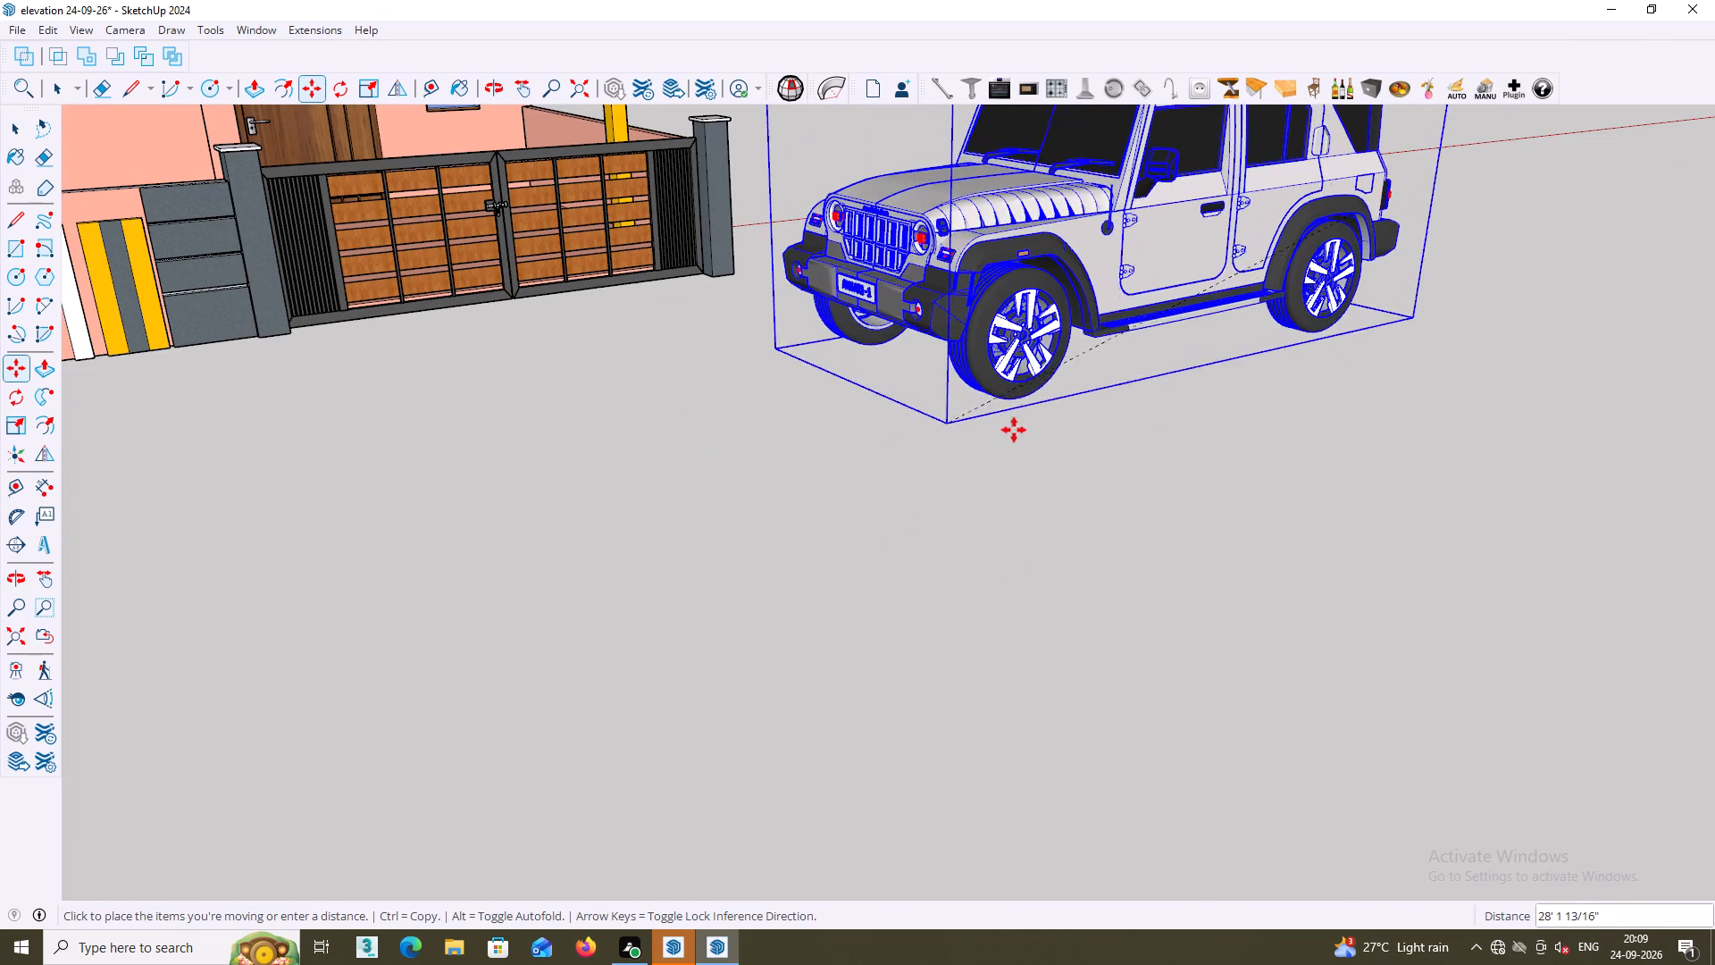
pyautogui.scroll(-8, 933, 496)
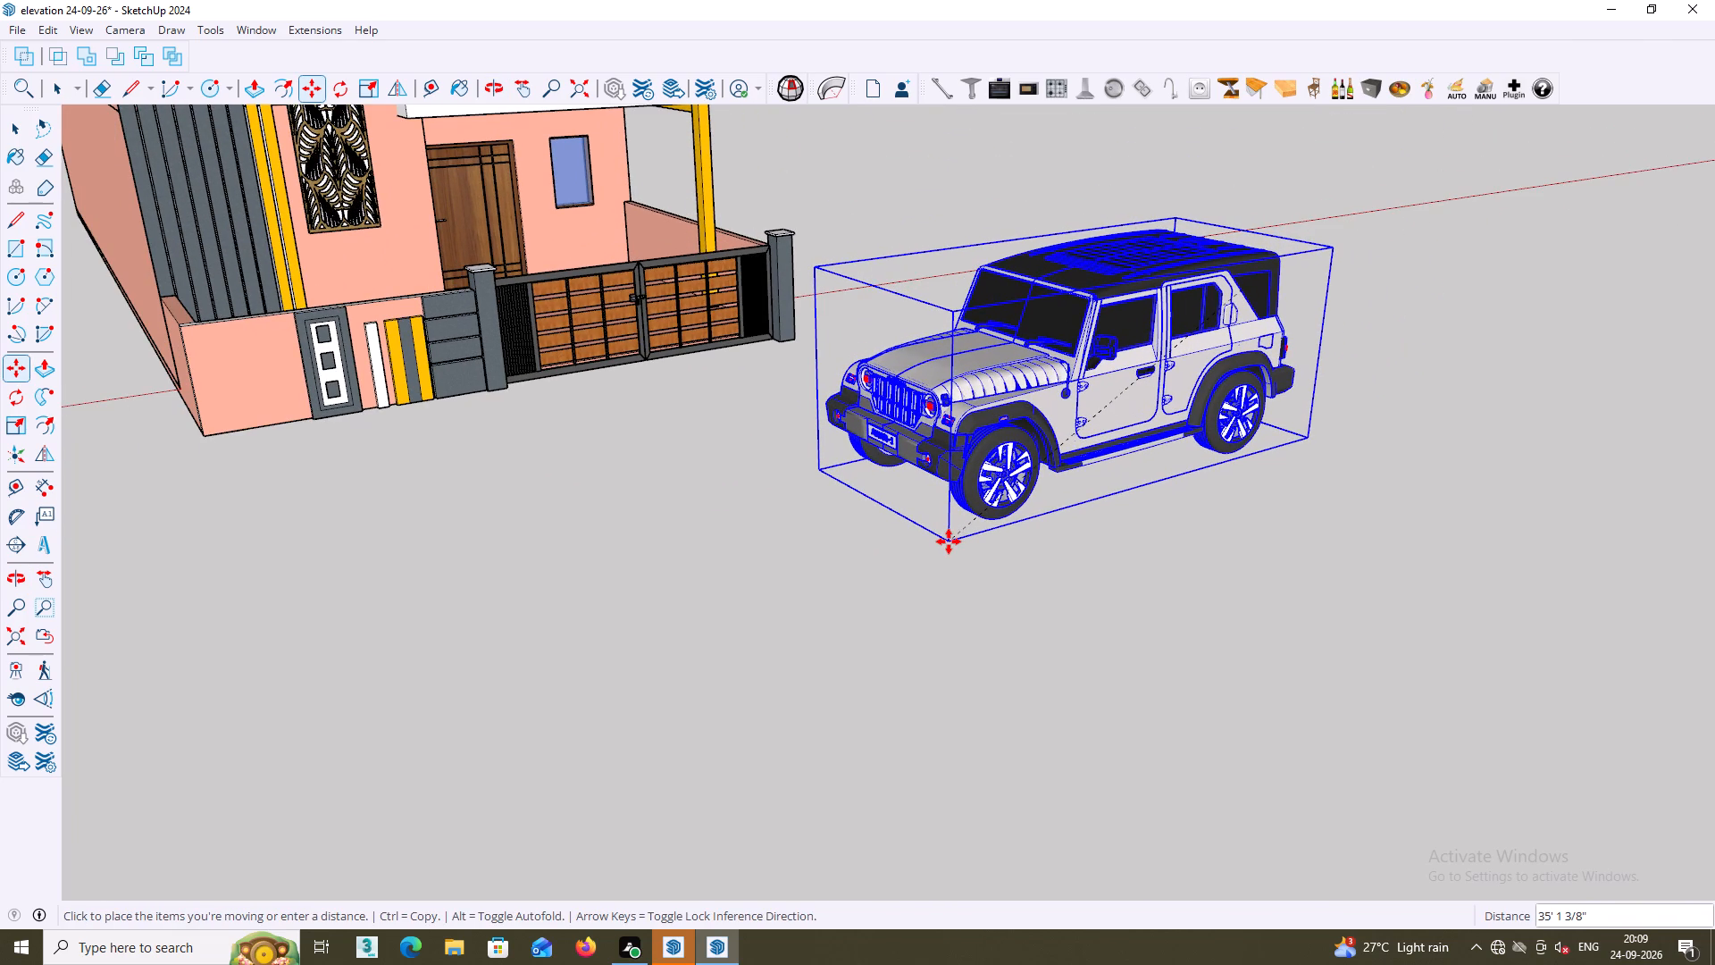
pyautogui.click(949, 541)
pyautogui.press('space')
pyautogui.click(1079, 595)
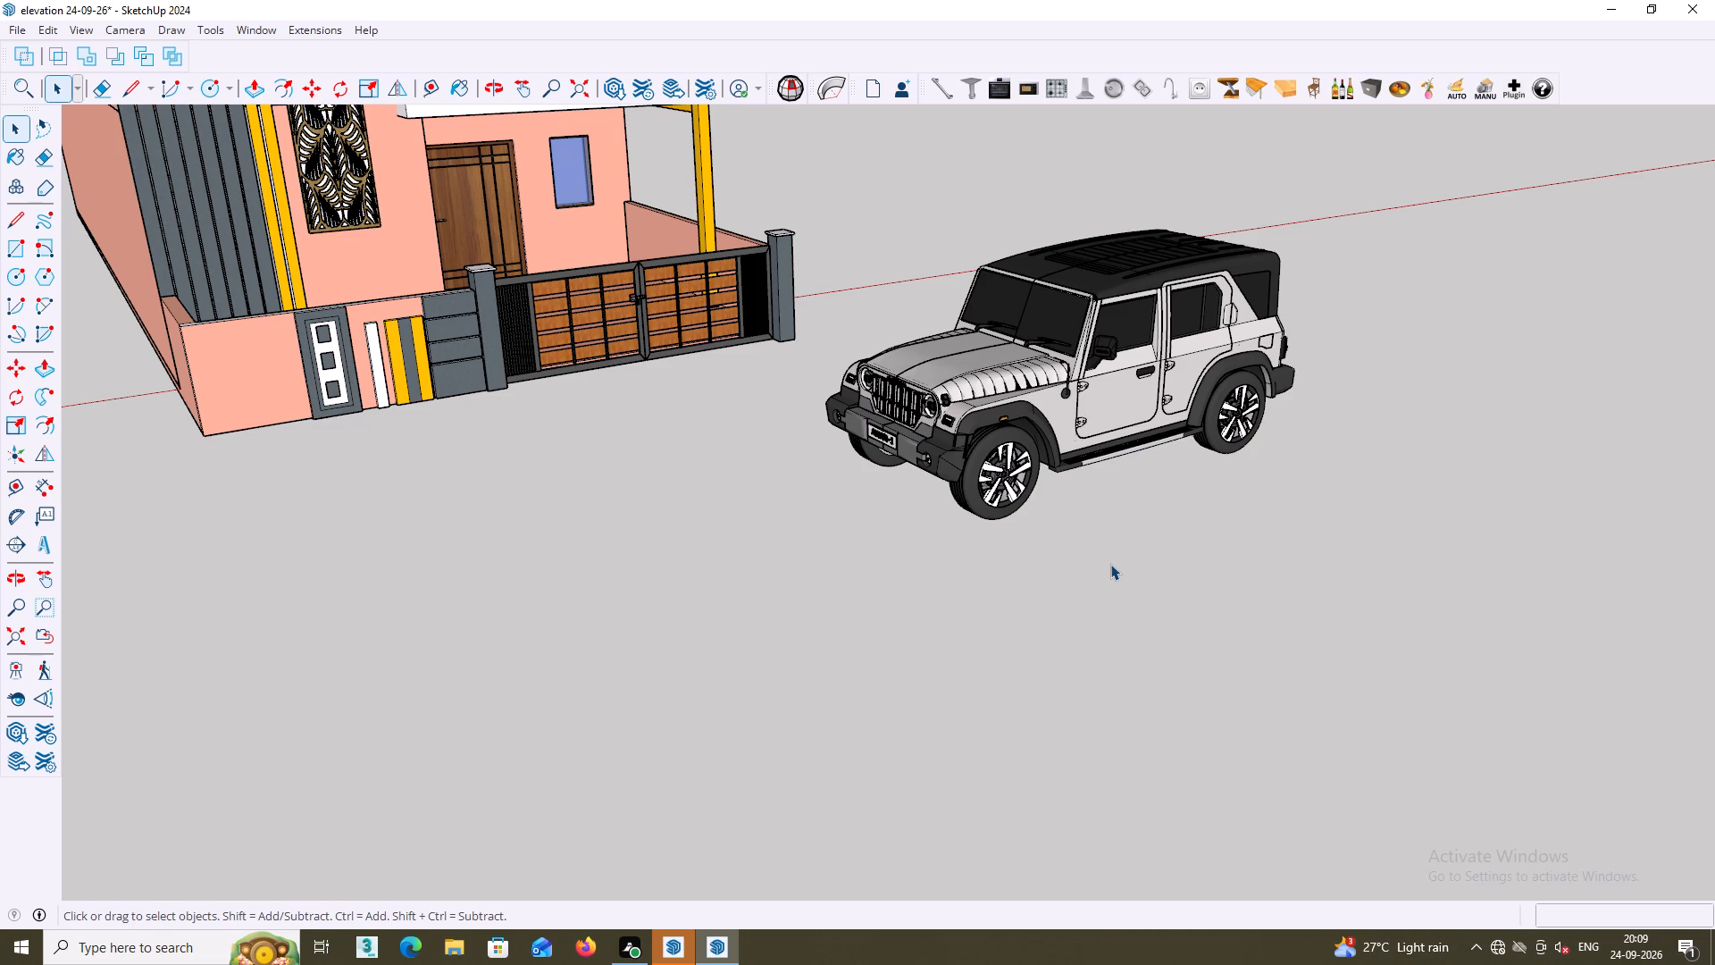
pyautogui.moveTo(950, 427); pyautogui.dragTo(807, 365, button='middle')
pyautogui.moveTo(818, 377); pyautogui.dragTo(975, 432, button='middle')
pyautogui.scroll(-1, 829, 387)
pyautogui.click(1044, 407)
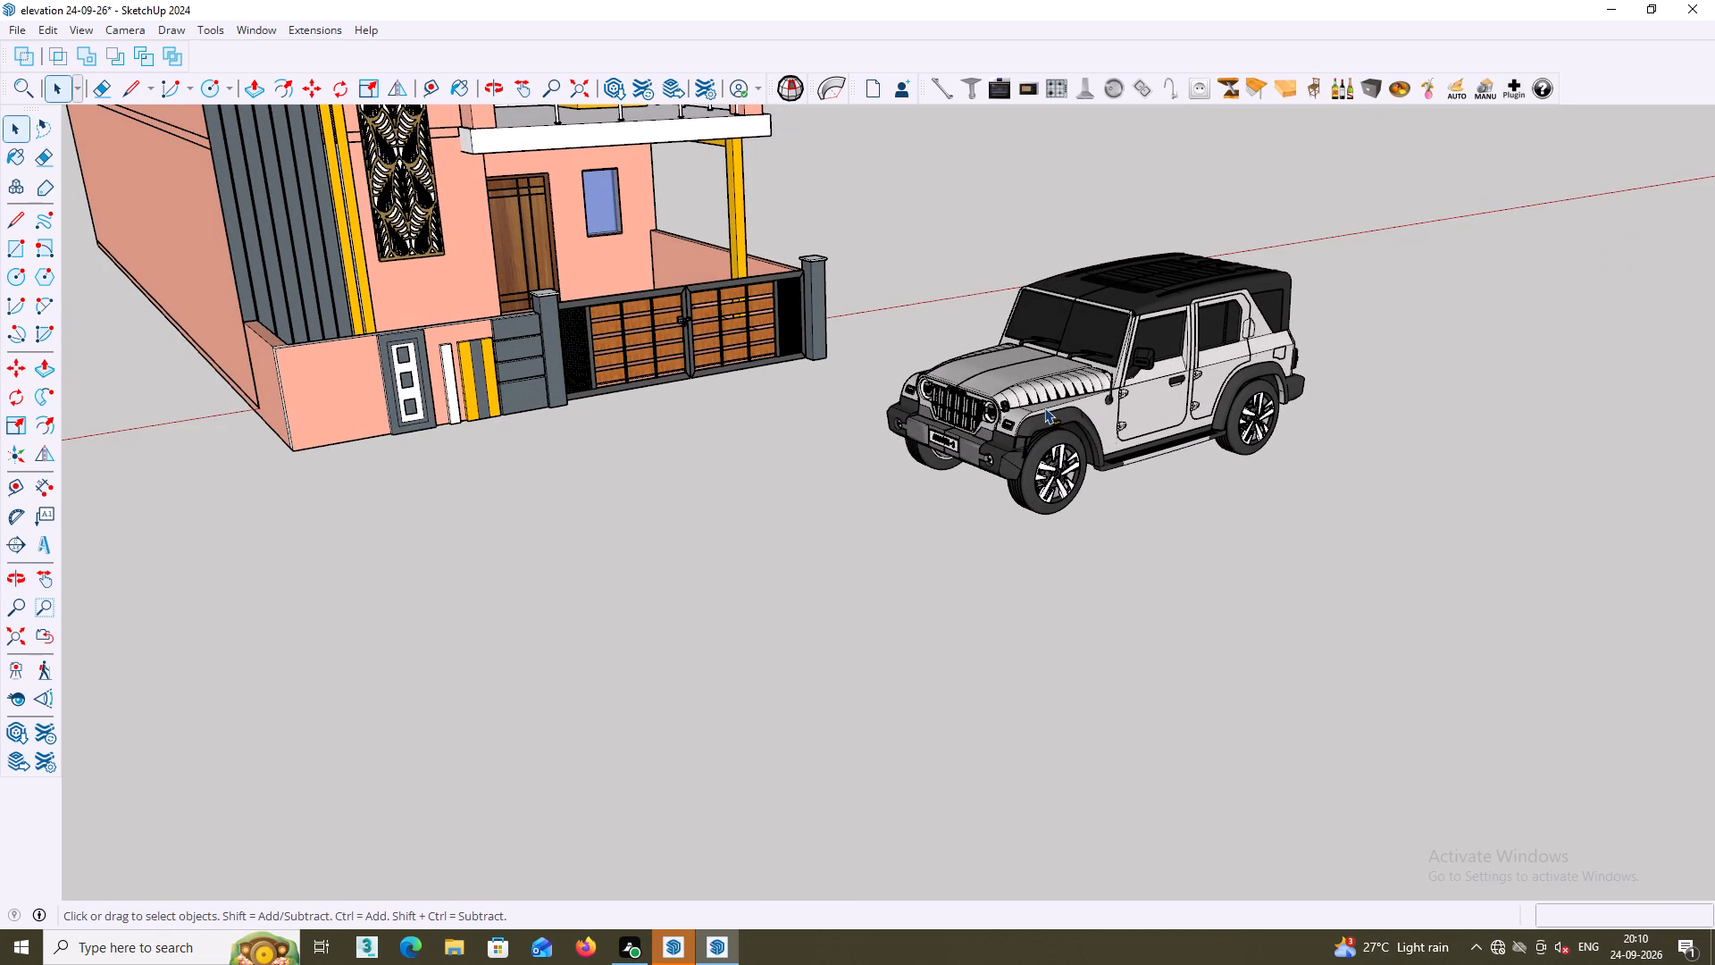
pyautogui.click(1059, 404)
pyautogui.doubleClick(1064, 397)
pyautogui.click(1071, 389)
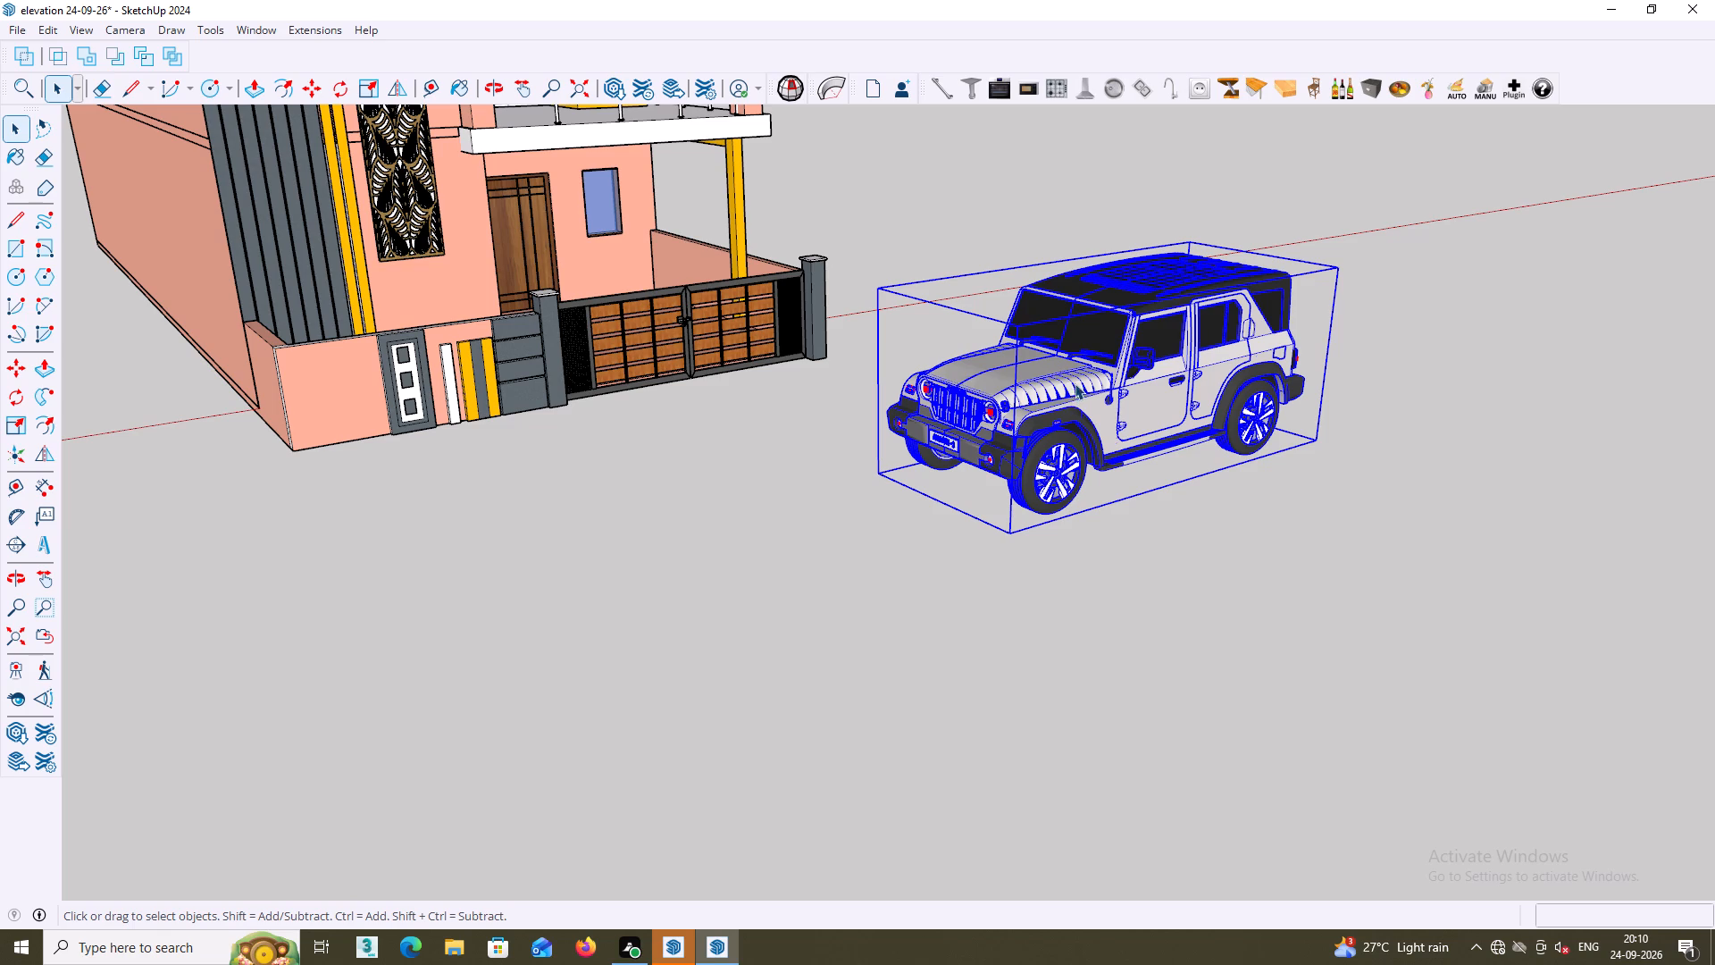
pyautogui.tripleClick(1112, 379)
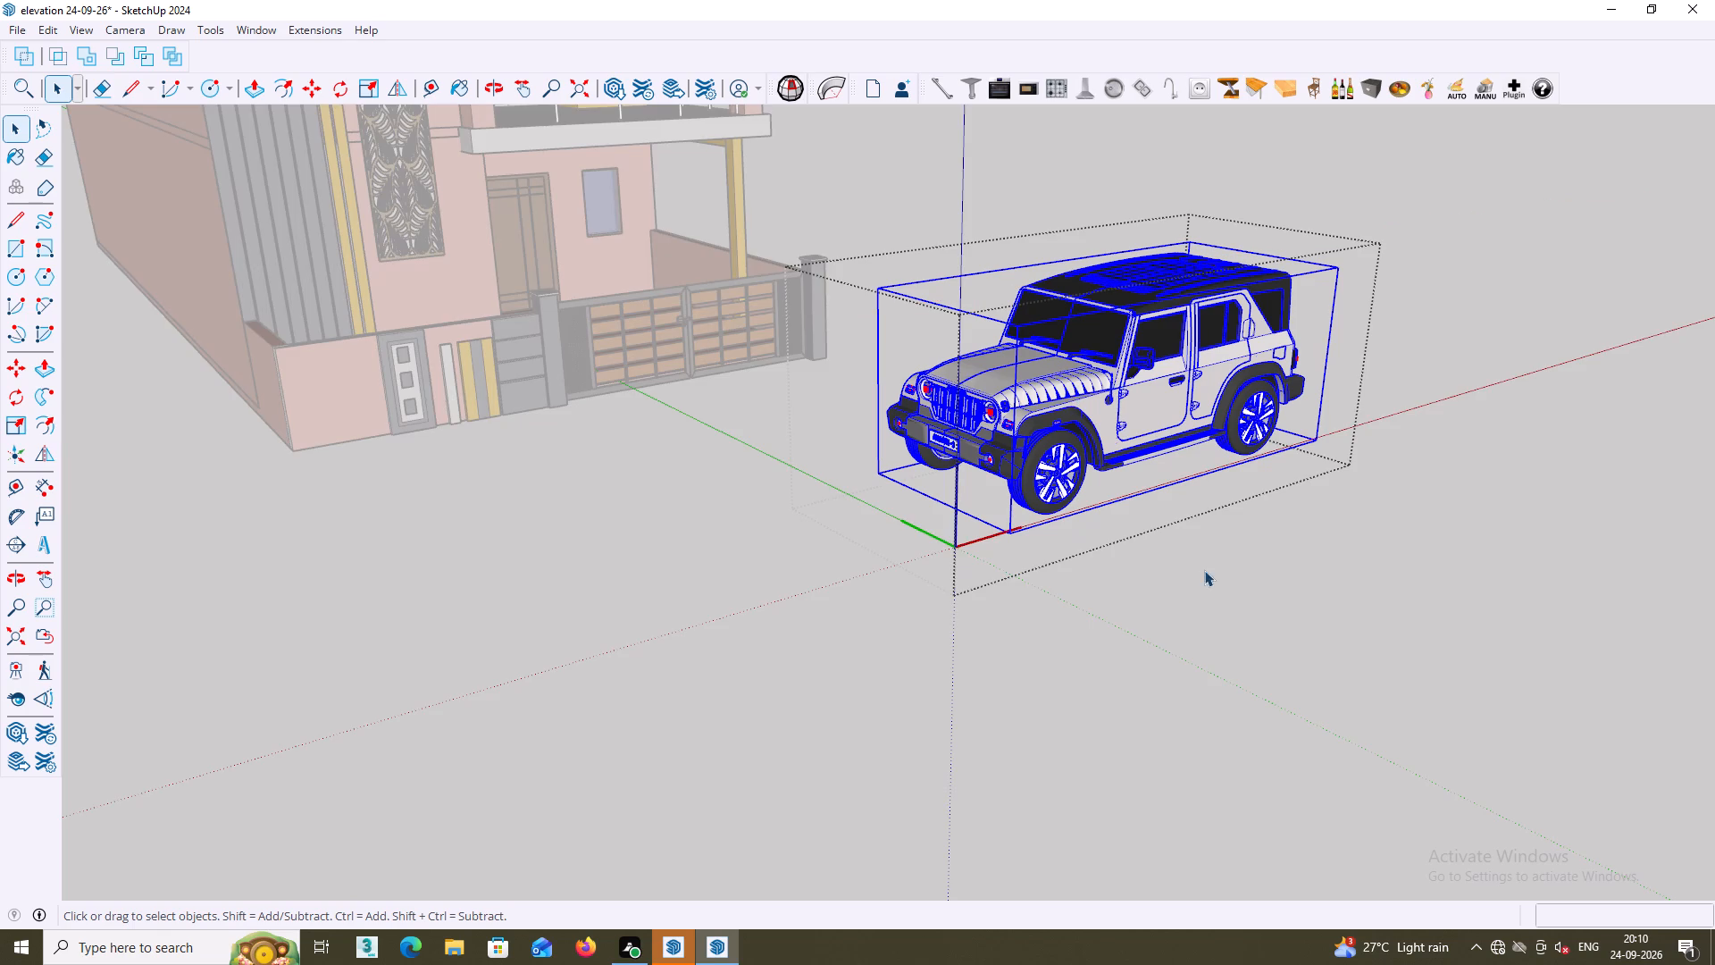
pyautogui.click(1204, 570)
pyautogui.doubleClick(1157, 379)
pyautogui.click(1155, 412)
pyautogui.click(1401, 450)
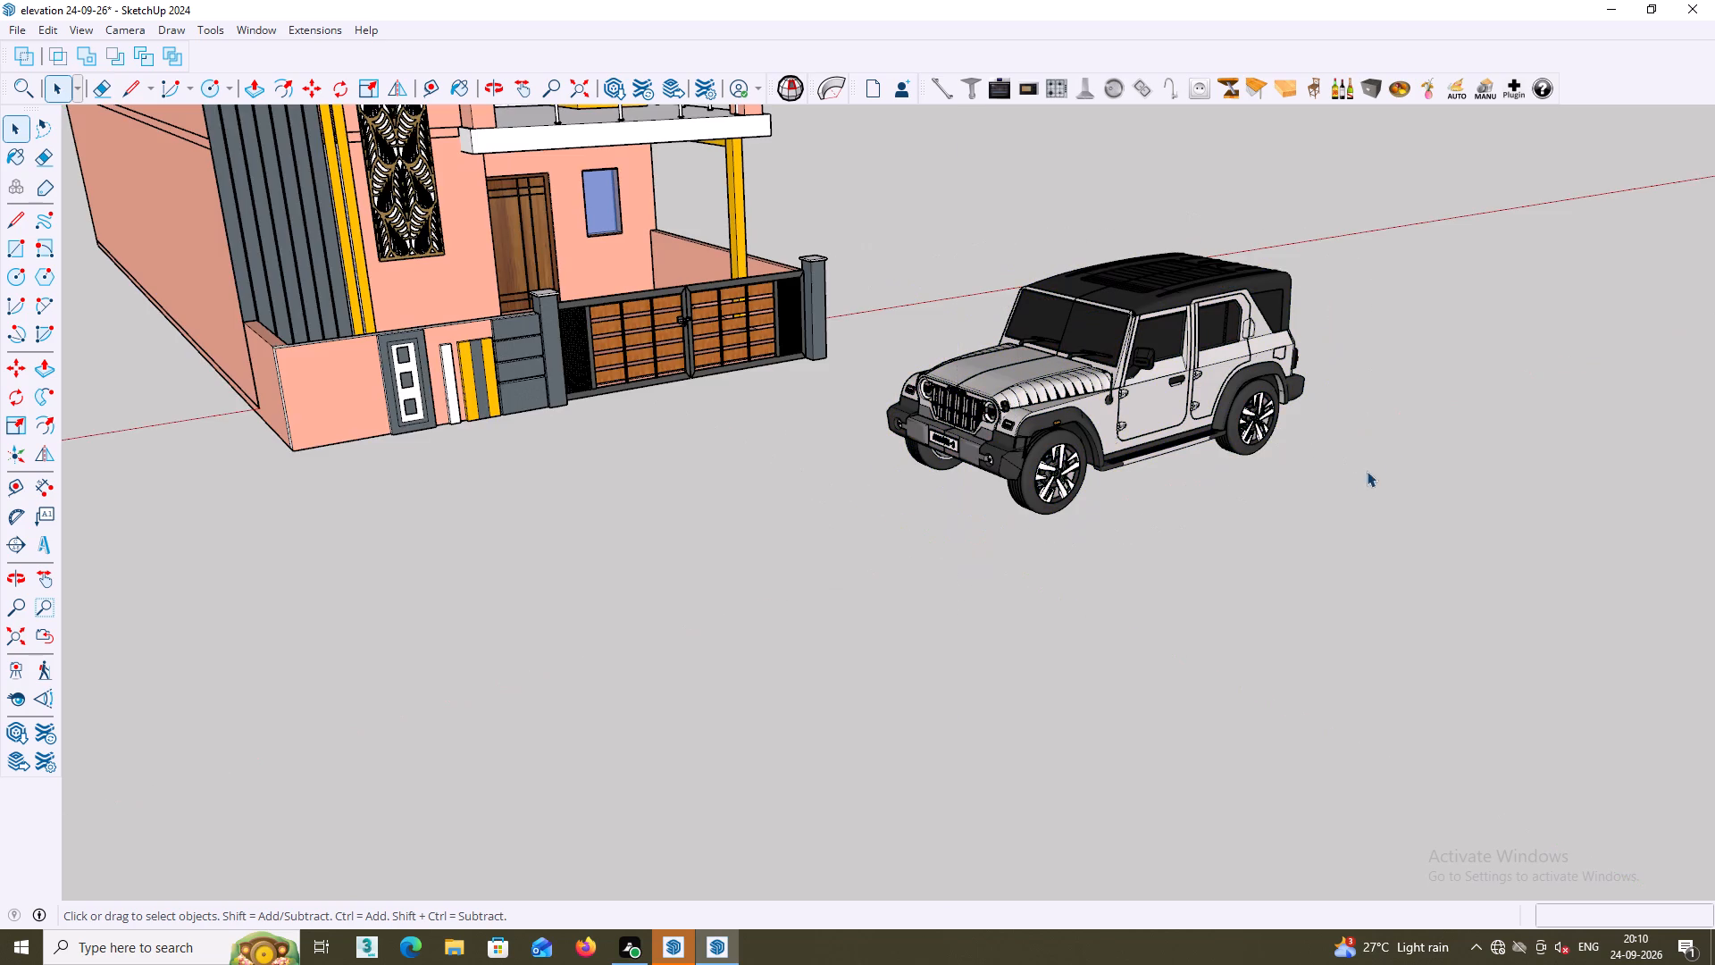
# Examine the jeep's placement relative to the pink house and its gate from several angles.
pyautogui.scroll(-2, 1091, 468)
pyautogui.moveTo(1108, 494); pyautogui.dragTo(1108, 493, button='middle')
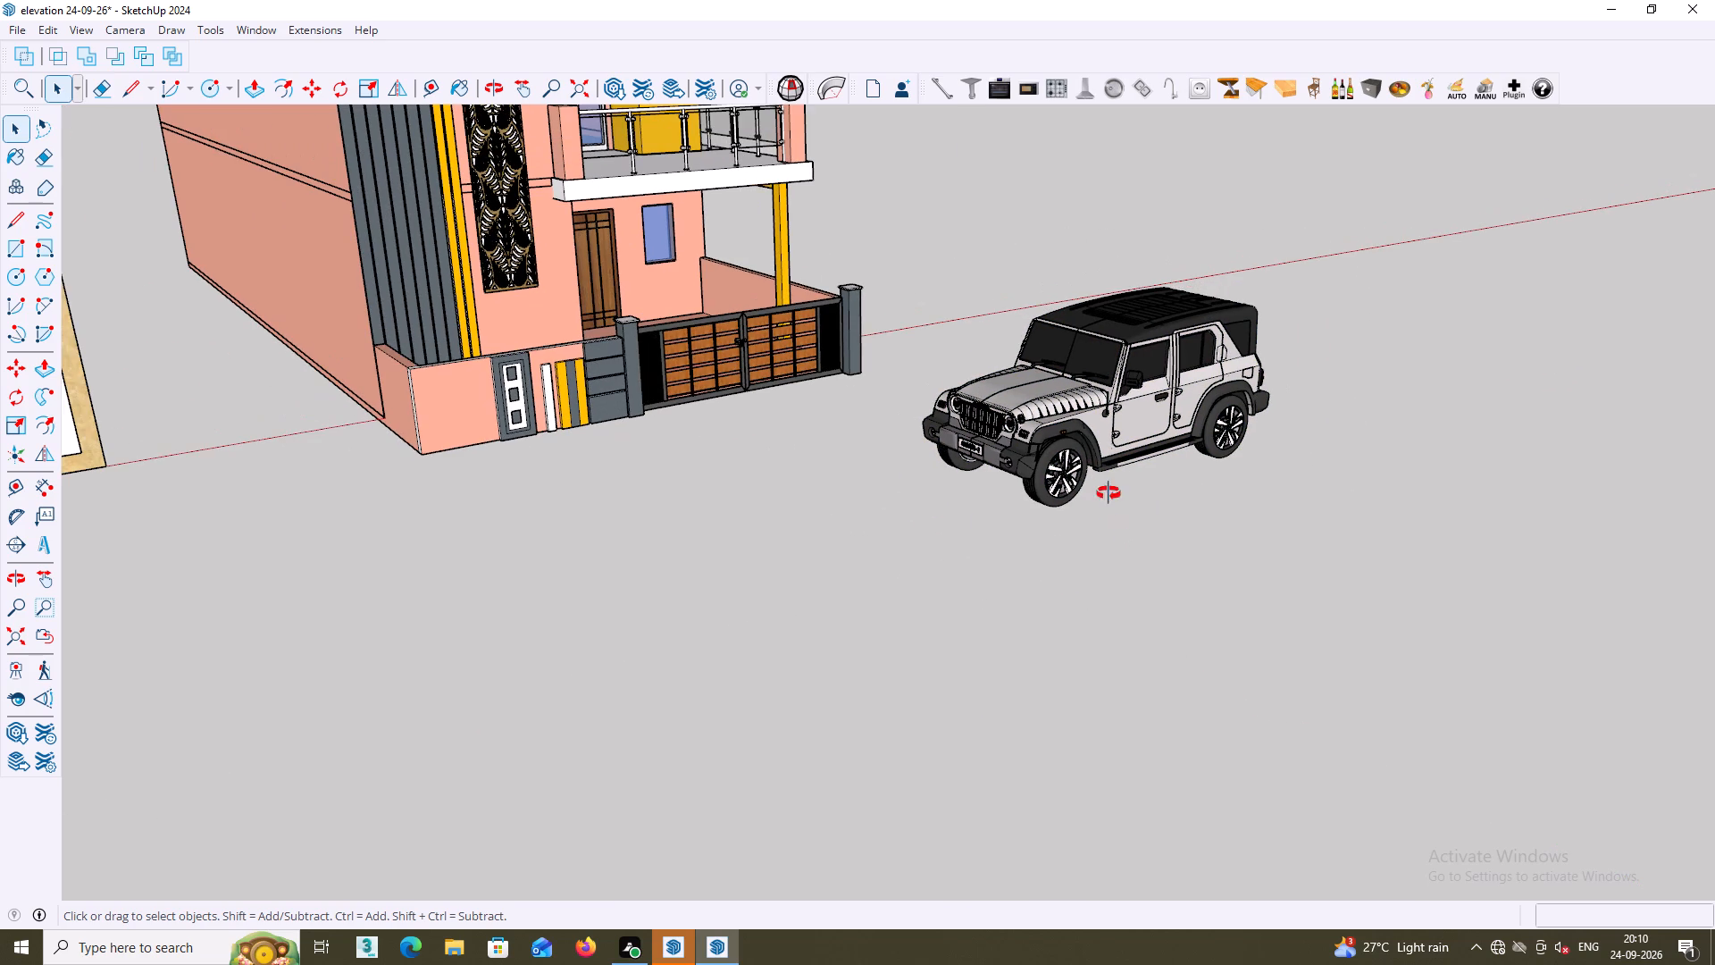
pyautogui.moveTo(1108, 493); pyautogui.dragTo(1161, 423, button='middle')
pyautogui.moveTo(1067, 405); pyautogui.dragTo(1032, 419, button='middle')
pyautogui.moveTo(990, 415); pyautogui.dragTo(905, 428, button='middle')
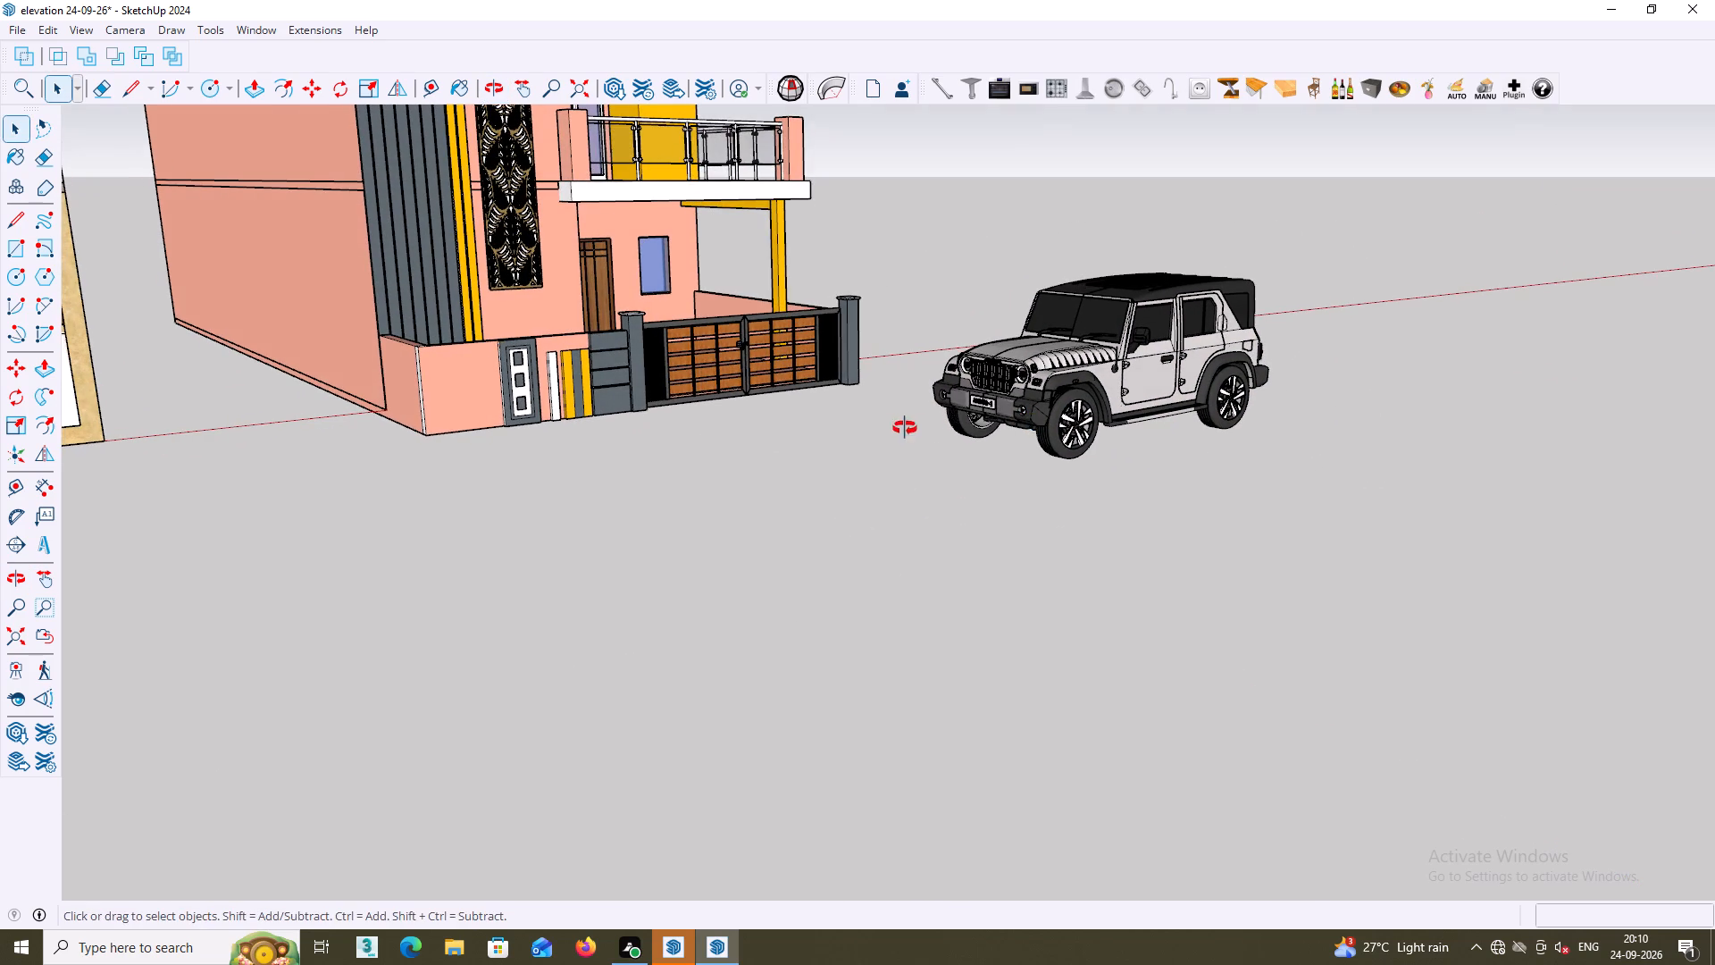
pyautogui.moveTo(905, 428); pyautogui.dragTo(794, 467, button='middle')
pyautogui.scroll(-3, 842, 442)
pyautogui.moveTo(812, 460); pyautogui.dragTo(818, 423, button='middle')
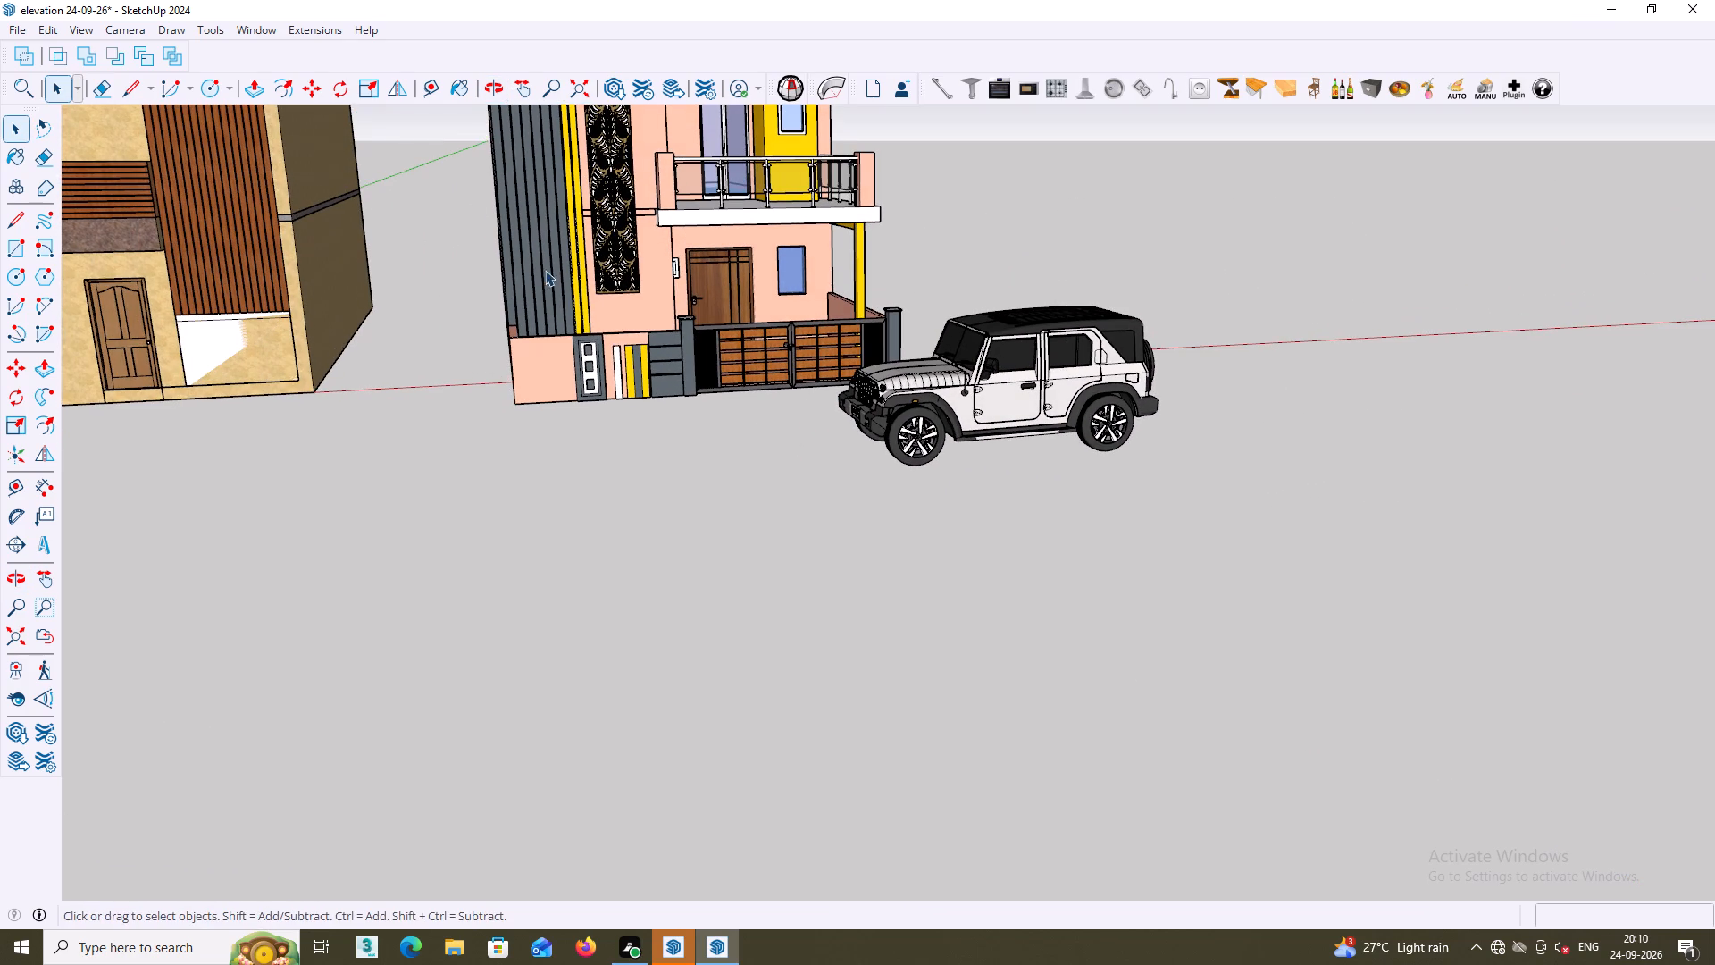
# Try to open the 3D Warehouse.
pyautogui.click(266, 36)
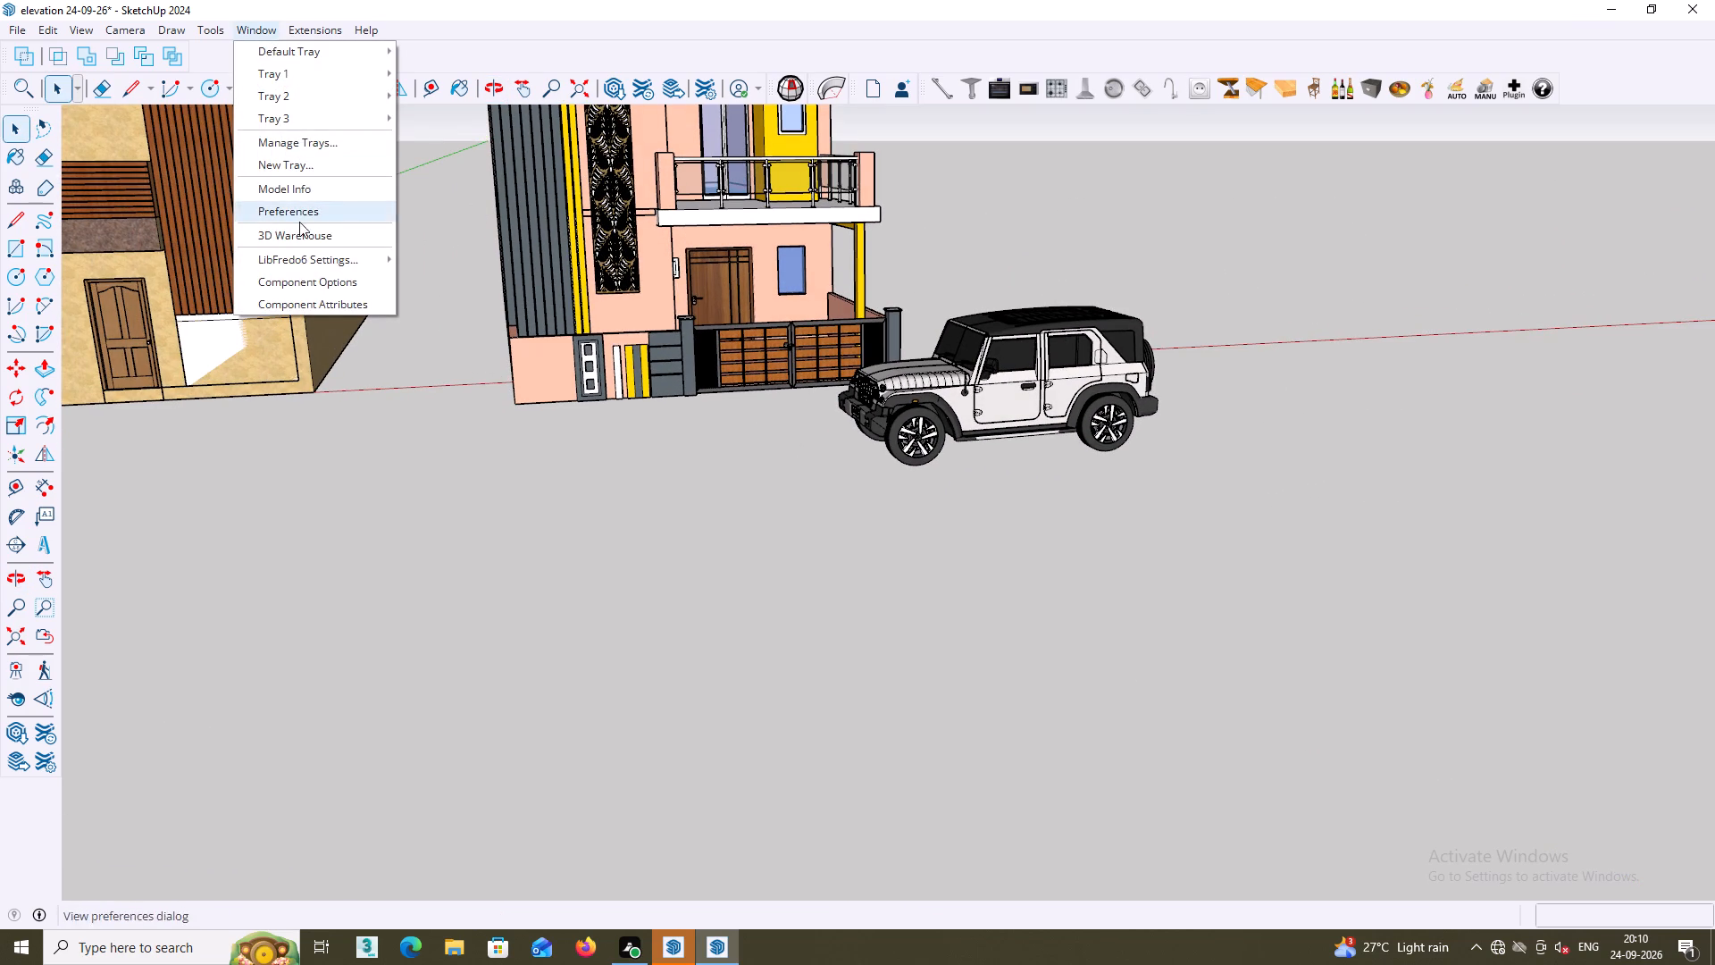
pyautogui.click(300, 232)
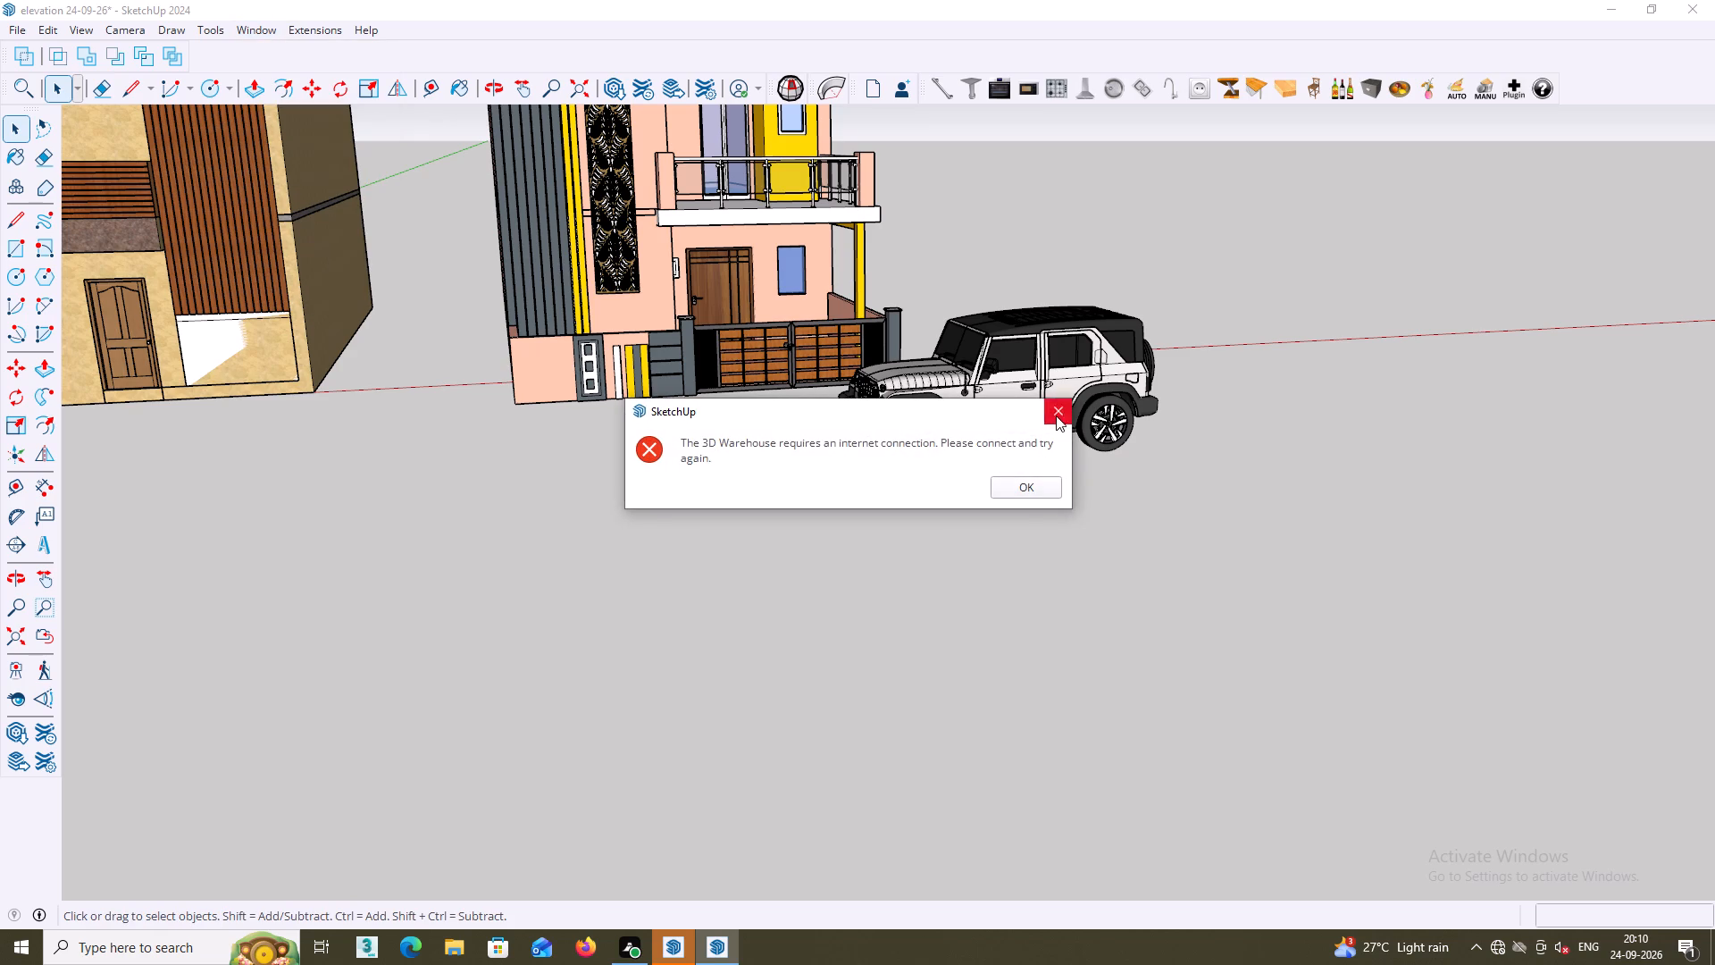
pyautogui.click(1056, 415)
# Examine the pink house elevation with the jeep in front of it, both close up and together with the neighbouring house.
pyautogui.scroll(-3, 1019, 456)
pyautogui.keyDown('shift'); pyautogui.moveTo(1009, 464); pyautogui.dragTo(1064, 617, button='middle'); pyautogui.keyUp('shift')
pyautogui.scroll(-4, 1056, 575)
pyautogui.scroll(1, 1045, 519)
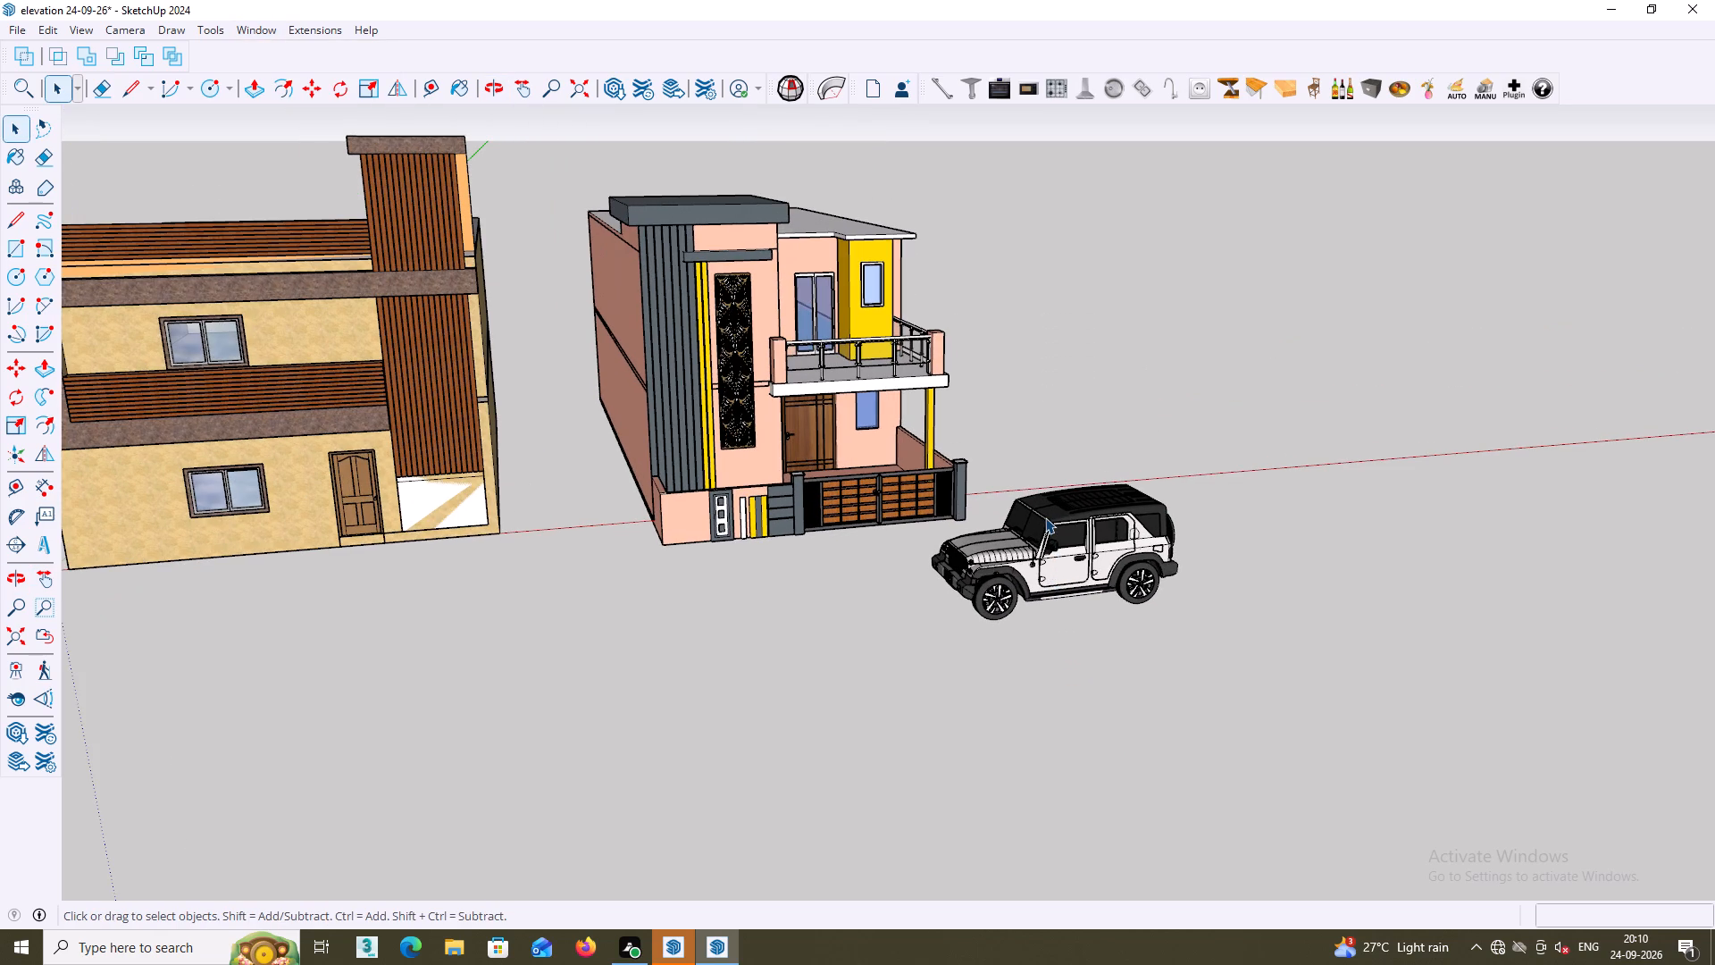
pyautogui.moveTo(1045, 517); pyautogui.dragTo(991, 513, button='middle')
pyautogui.scroll(4, 1004, 522)
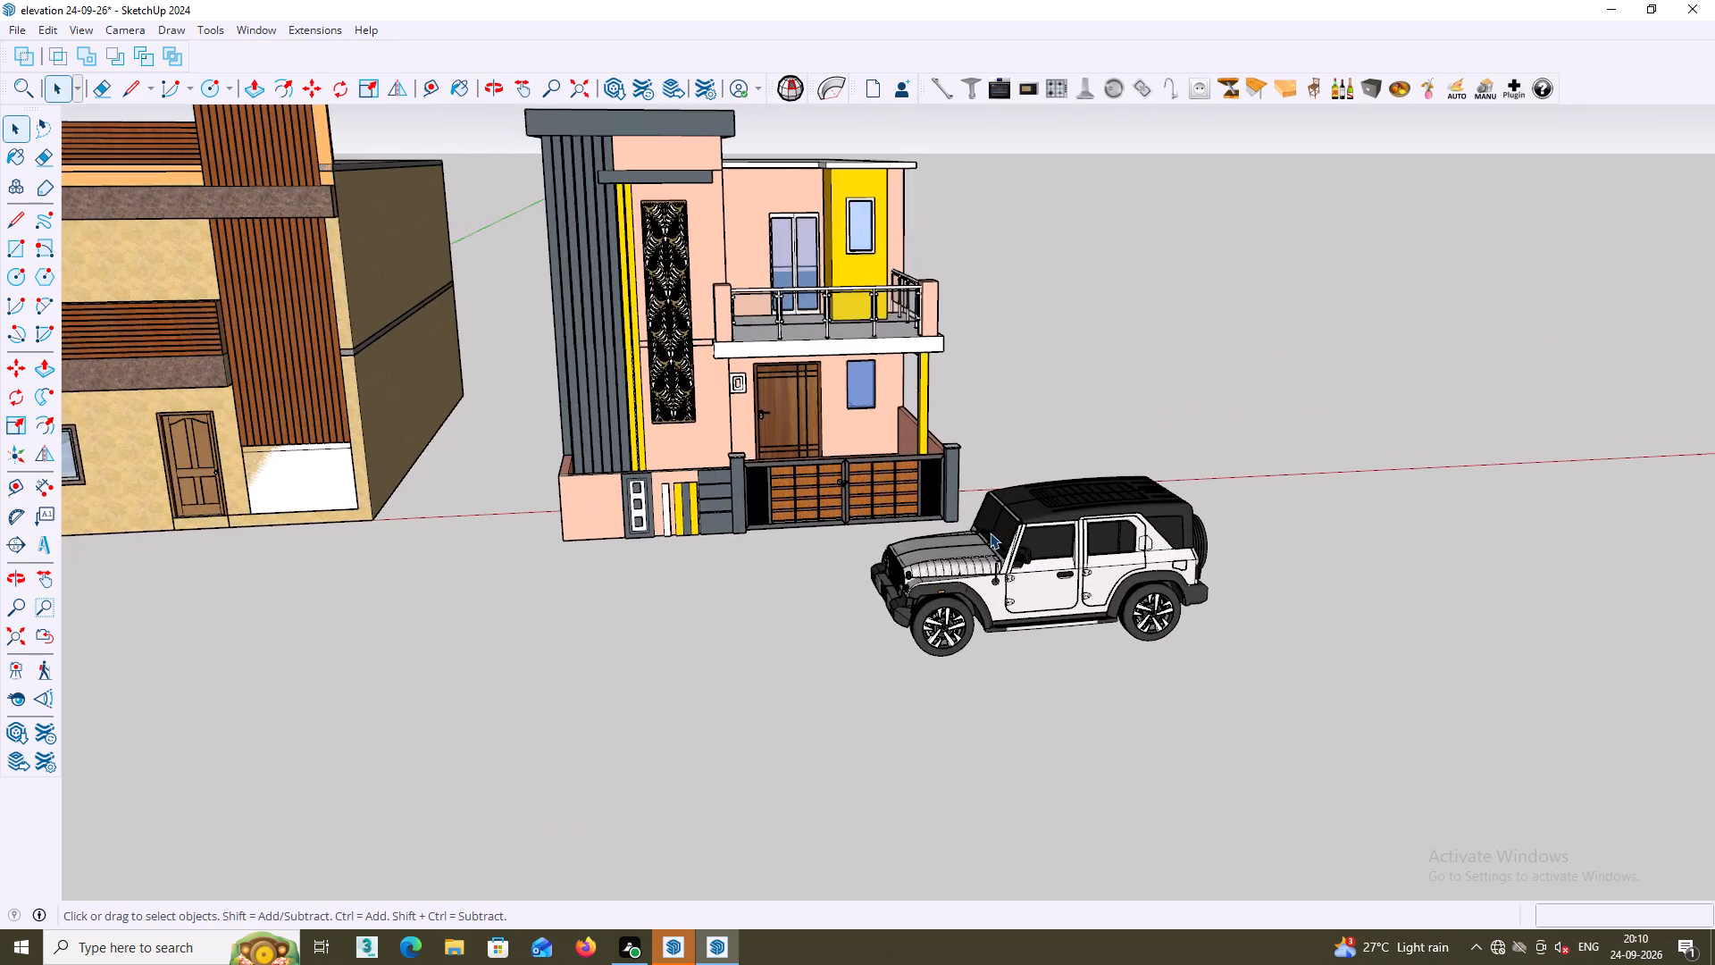
pyautogui.scroll(2, 990, 533)
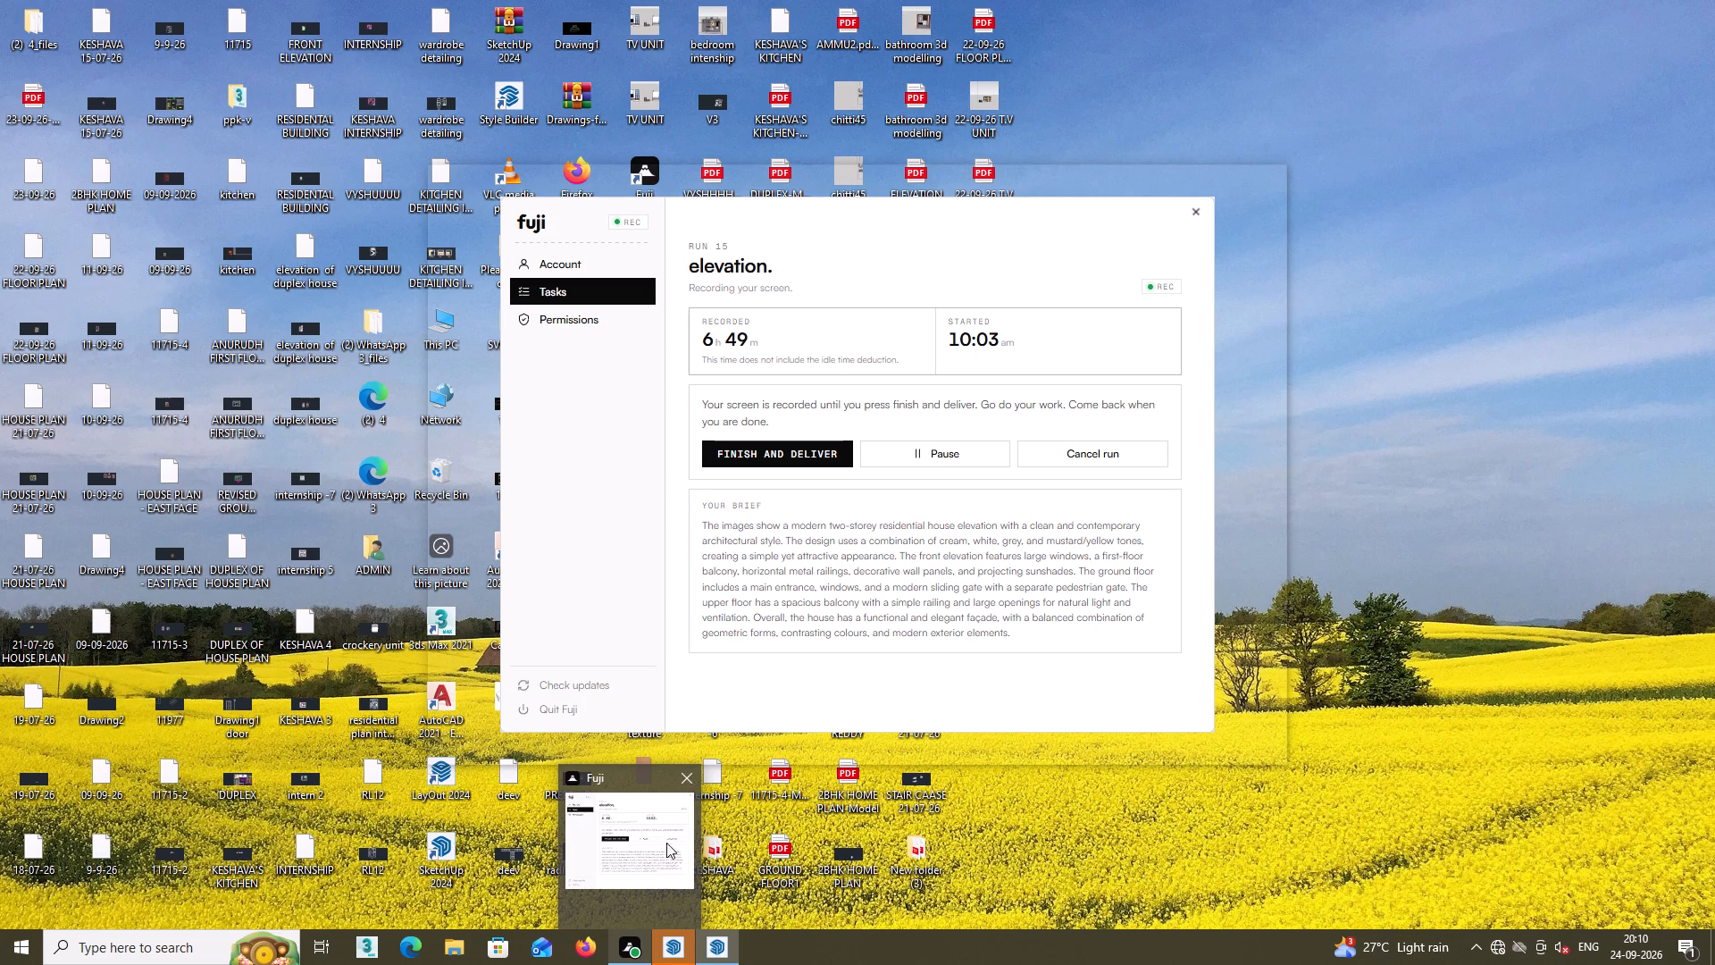
pyautogui.scroll(-2, 746, 759)
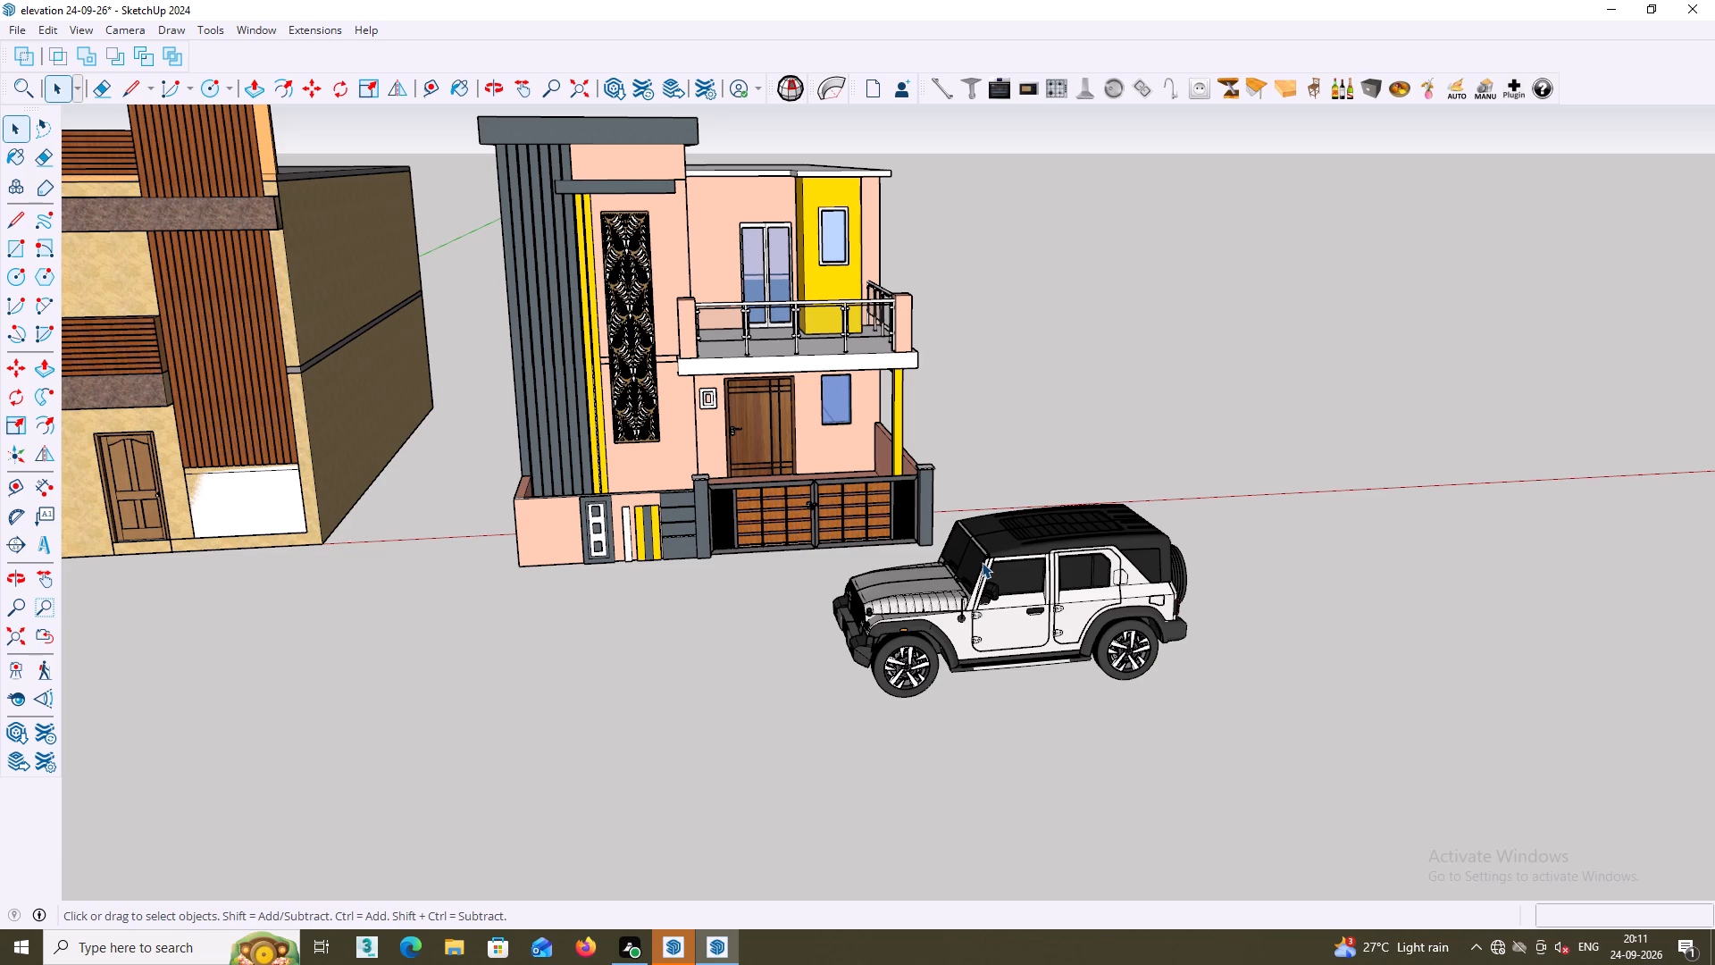
pyautogui.moveTo(979, 365); pyautogui.dragTo(831, 393, button='middle')
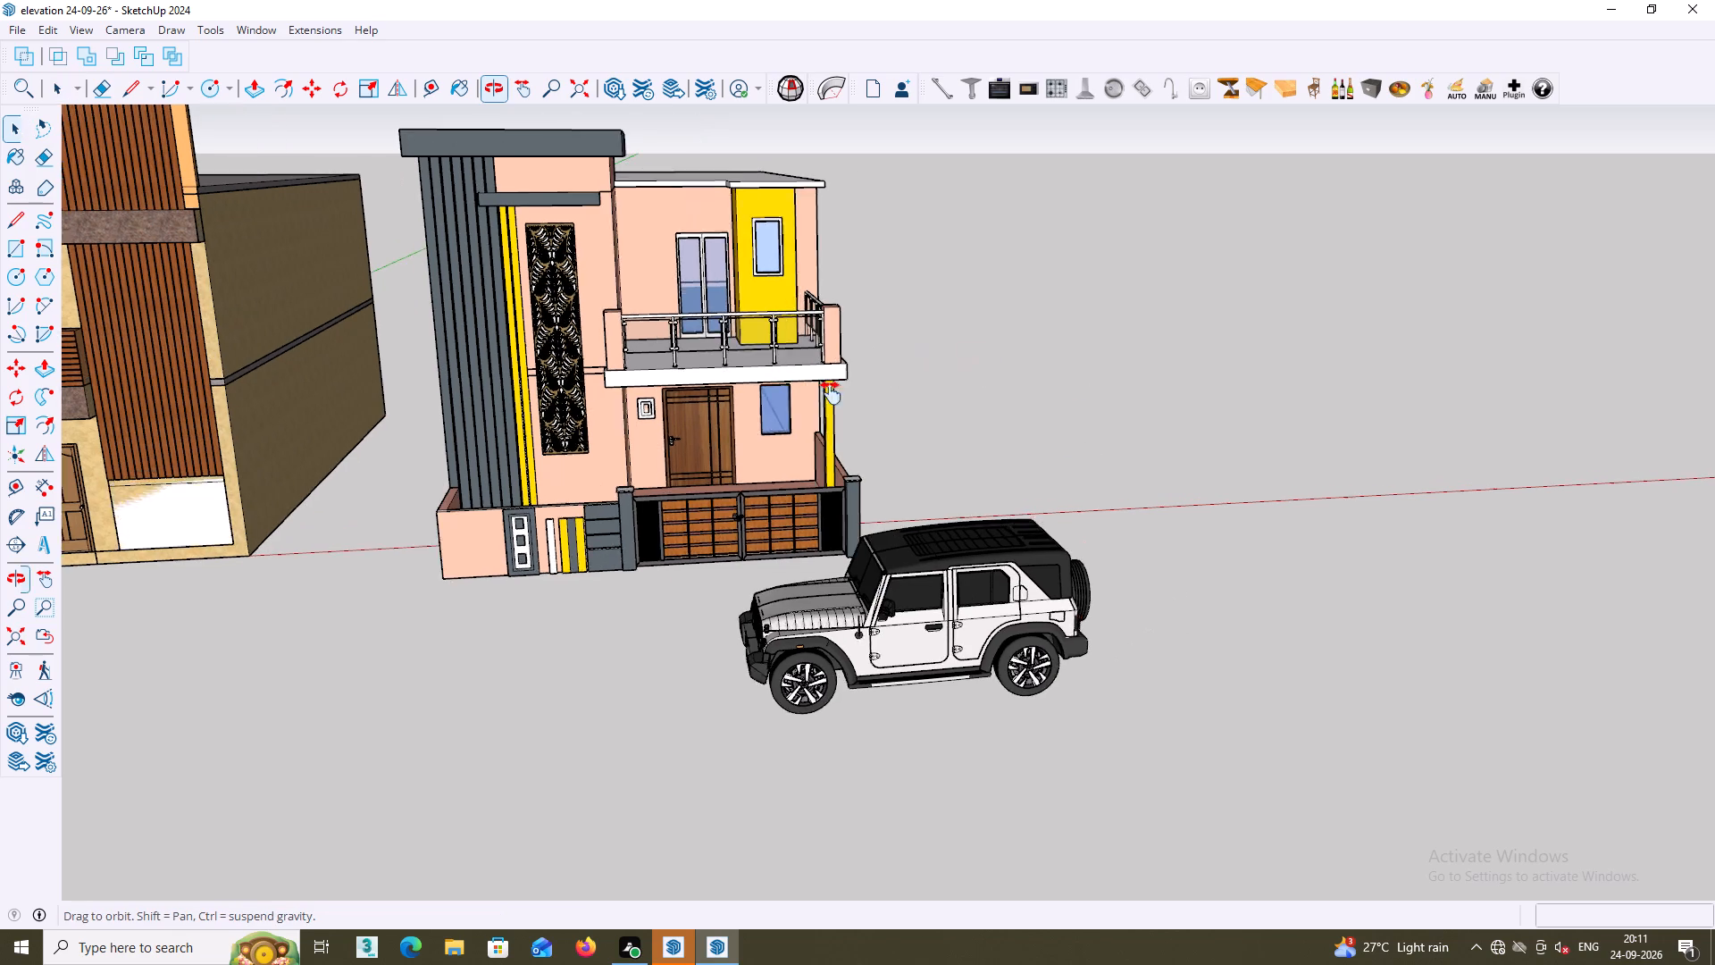
pyautogui.moveTo(831, 393); pyautogui.dragTo(809, 397, button='middle')
pyautogui.moveTo(906, 532); pyautogui.dragTo(883, 414, button='middle')
pyautogui.moveTo(902, 541); pyautogui.dragTo(946, 542, button='middle')
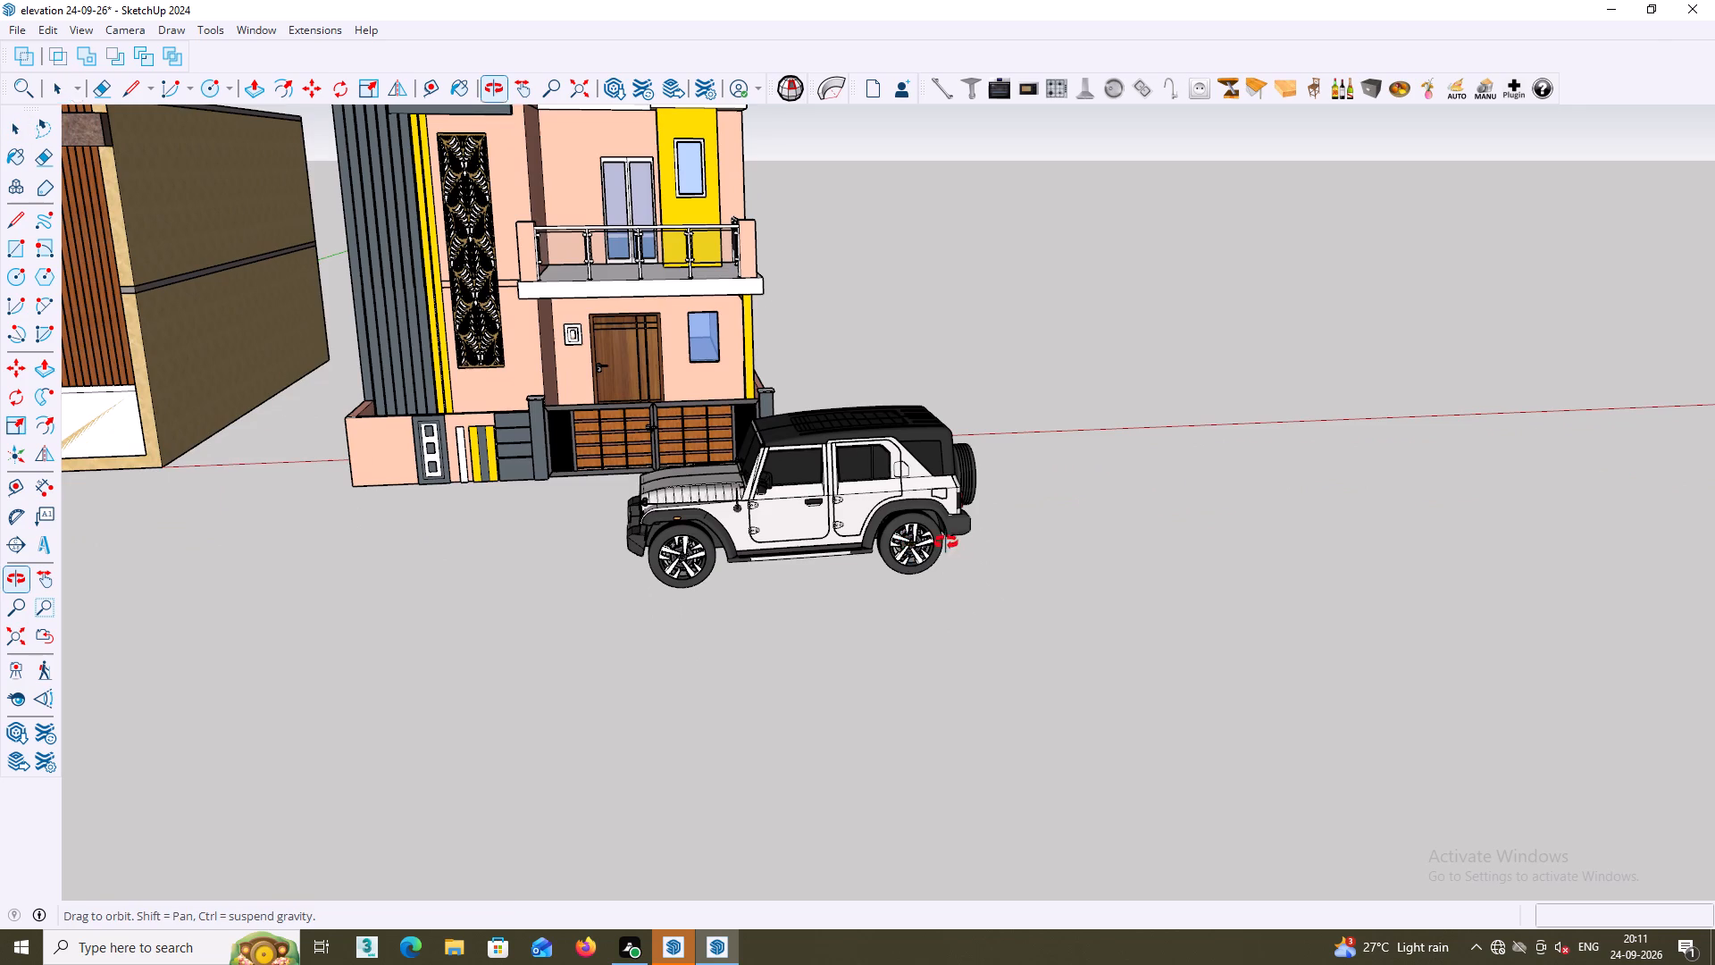
pyautogui.moveTo(946, 542); pyautogui.dragTo(1329, 550, button='middle')
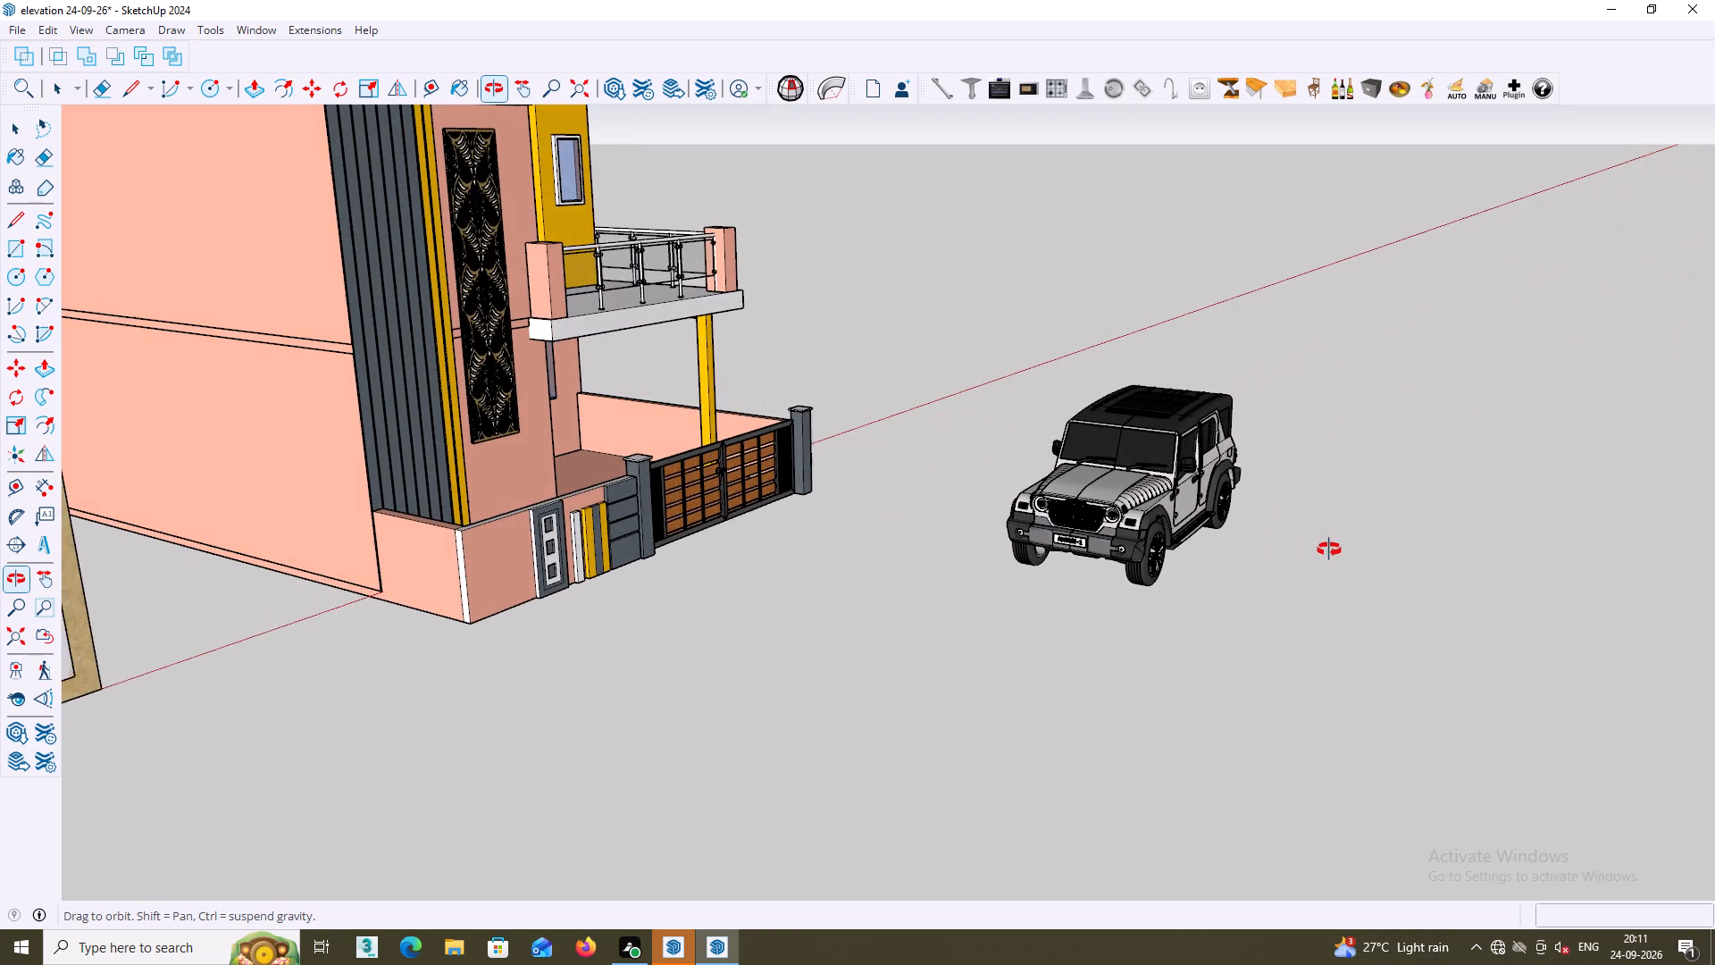
pyautogui.moveTo(1329, 550); pyautogui.dragTo(950, 566, button='middle')
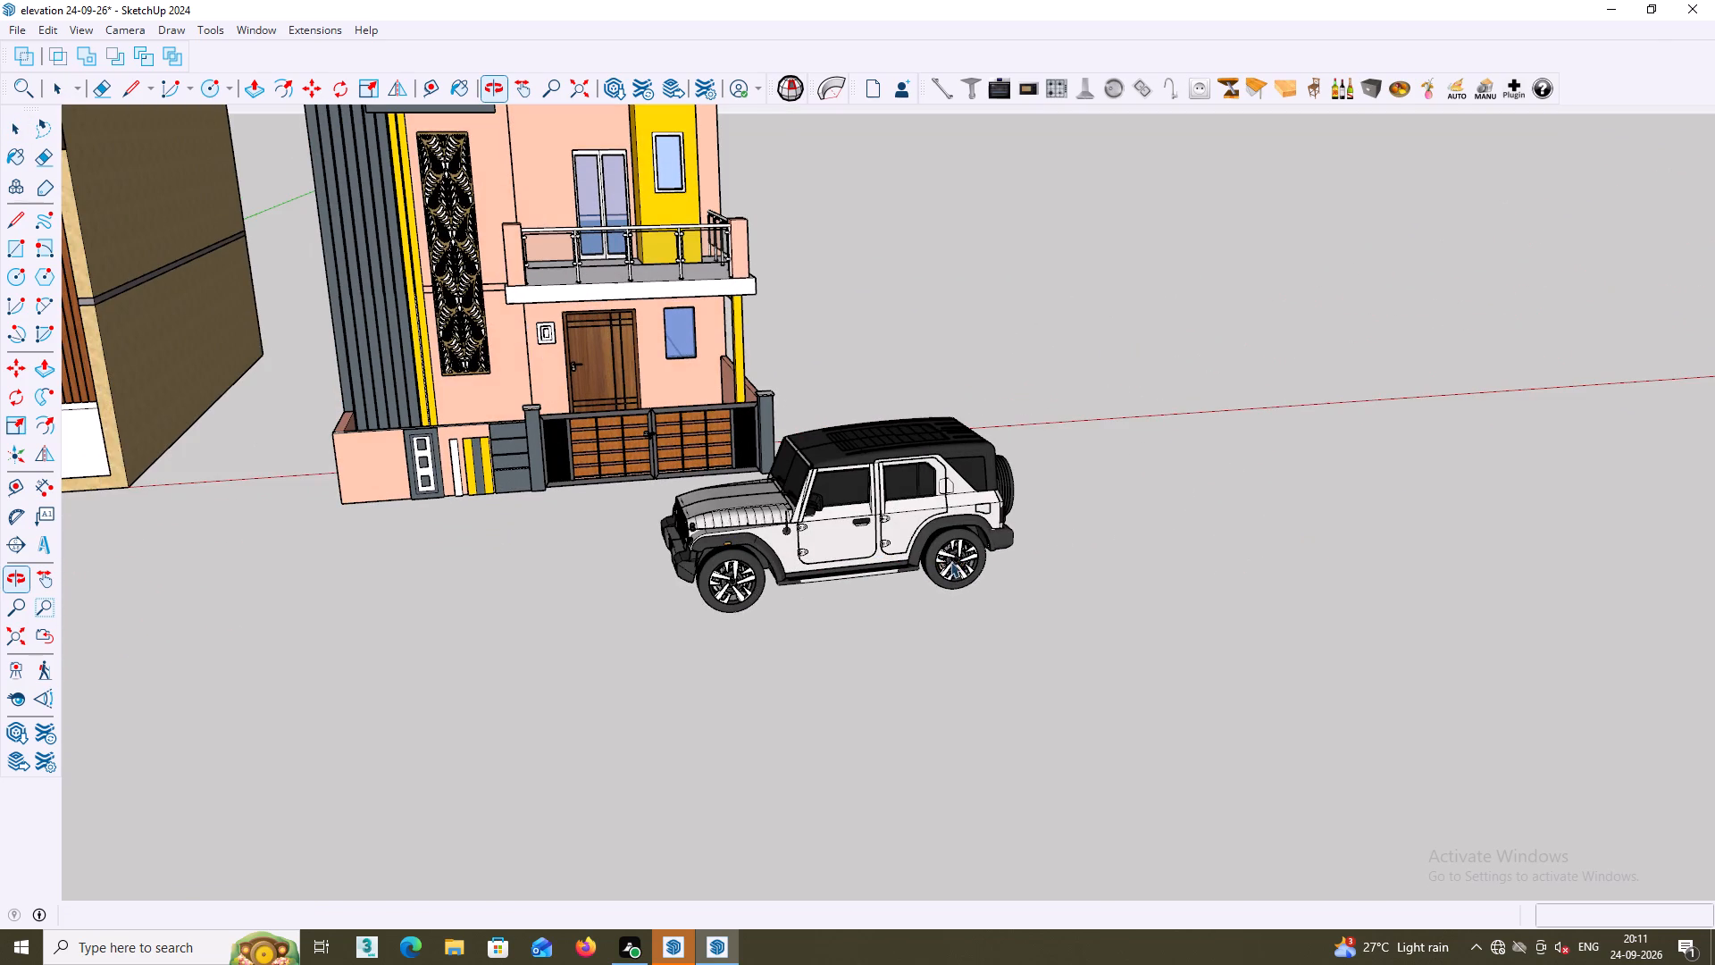
pyautogui.scroll(-18, 950, 558)
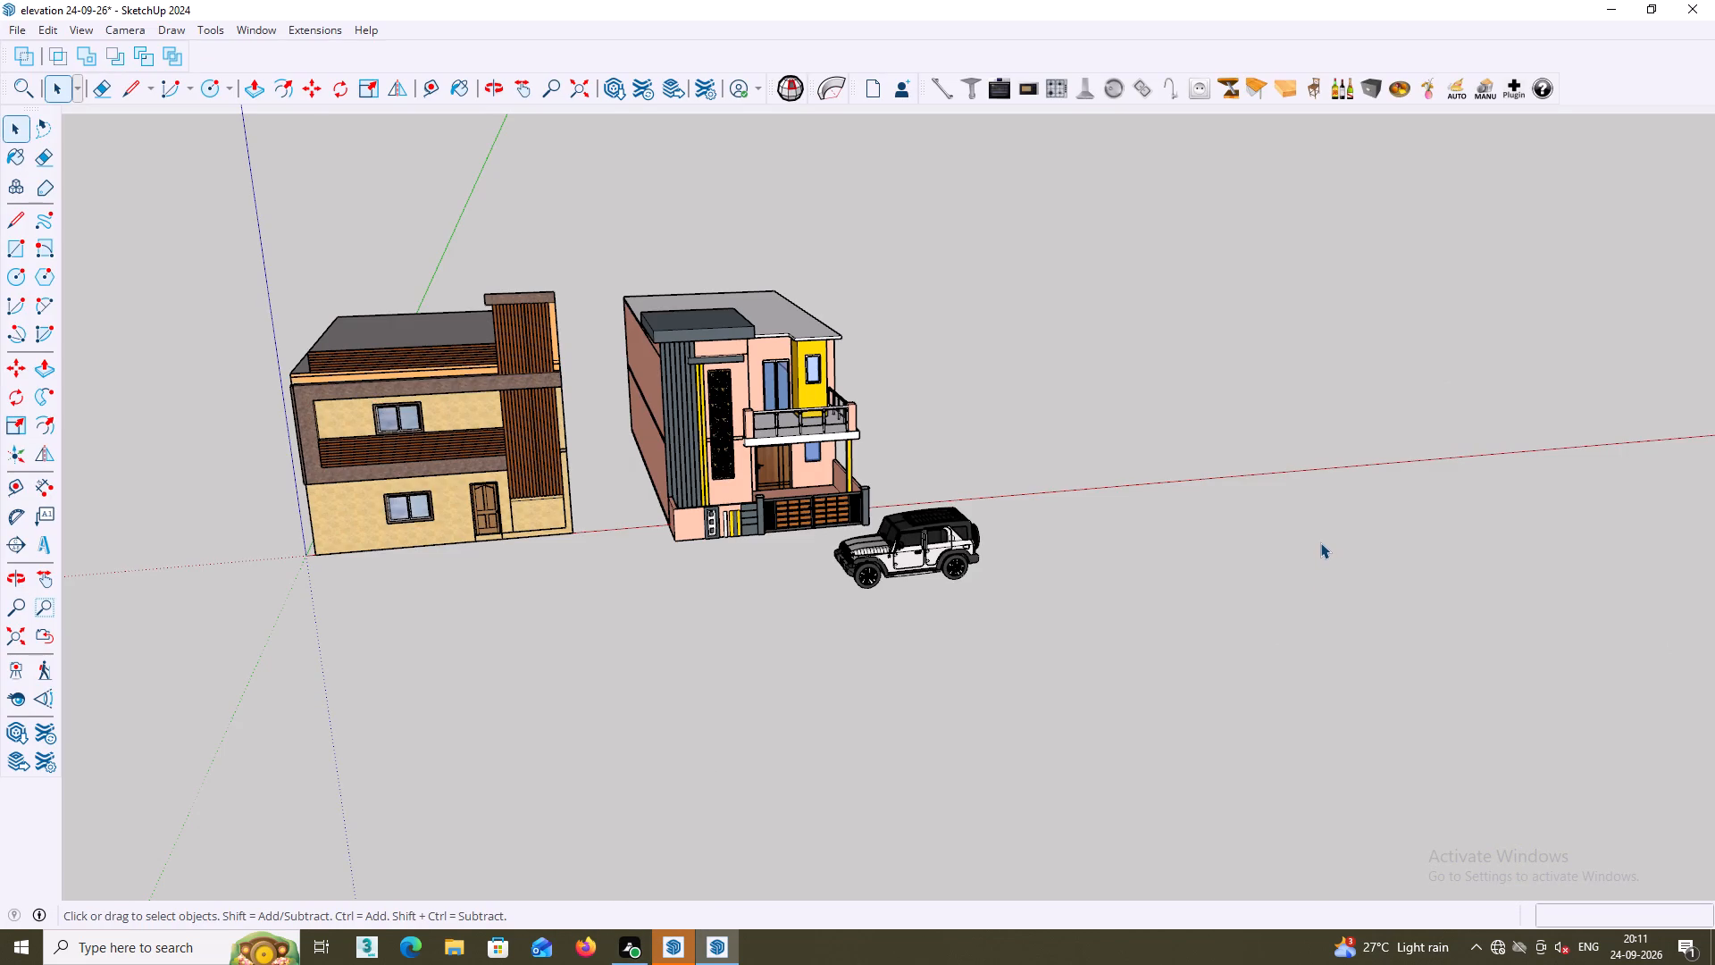
# Examine the pink house's front elevation close up, including its balcony, gate and yellow window panel.
pyautogui.scroll(-3, 952, 528)
pyautogui.moveTo(895, 507); pyautogui.dragTo(840, 511, button='middle')
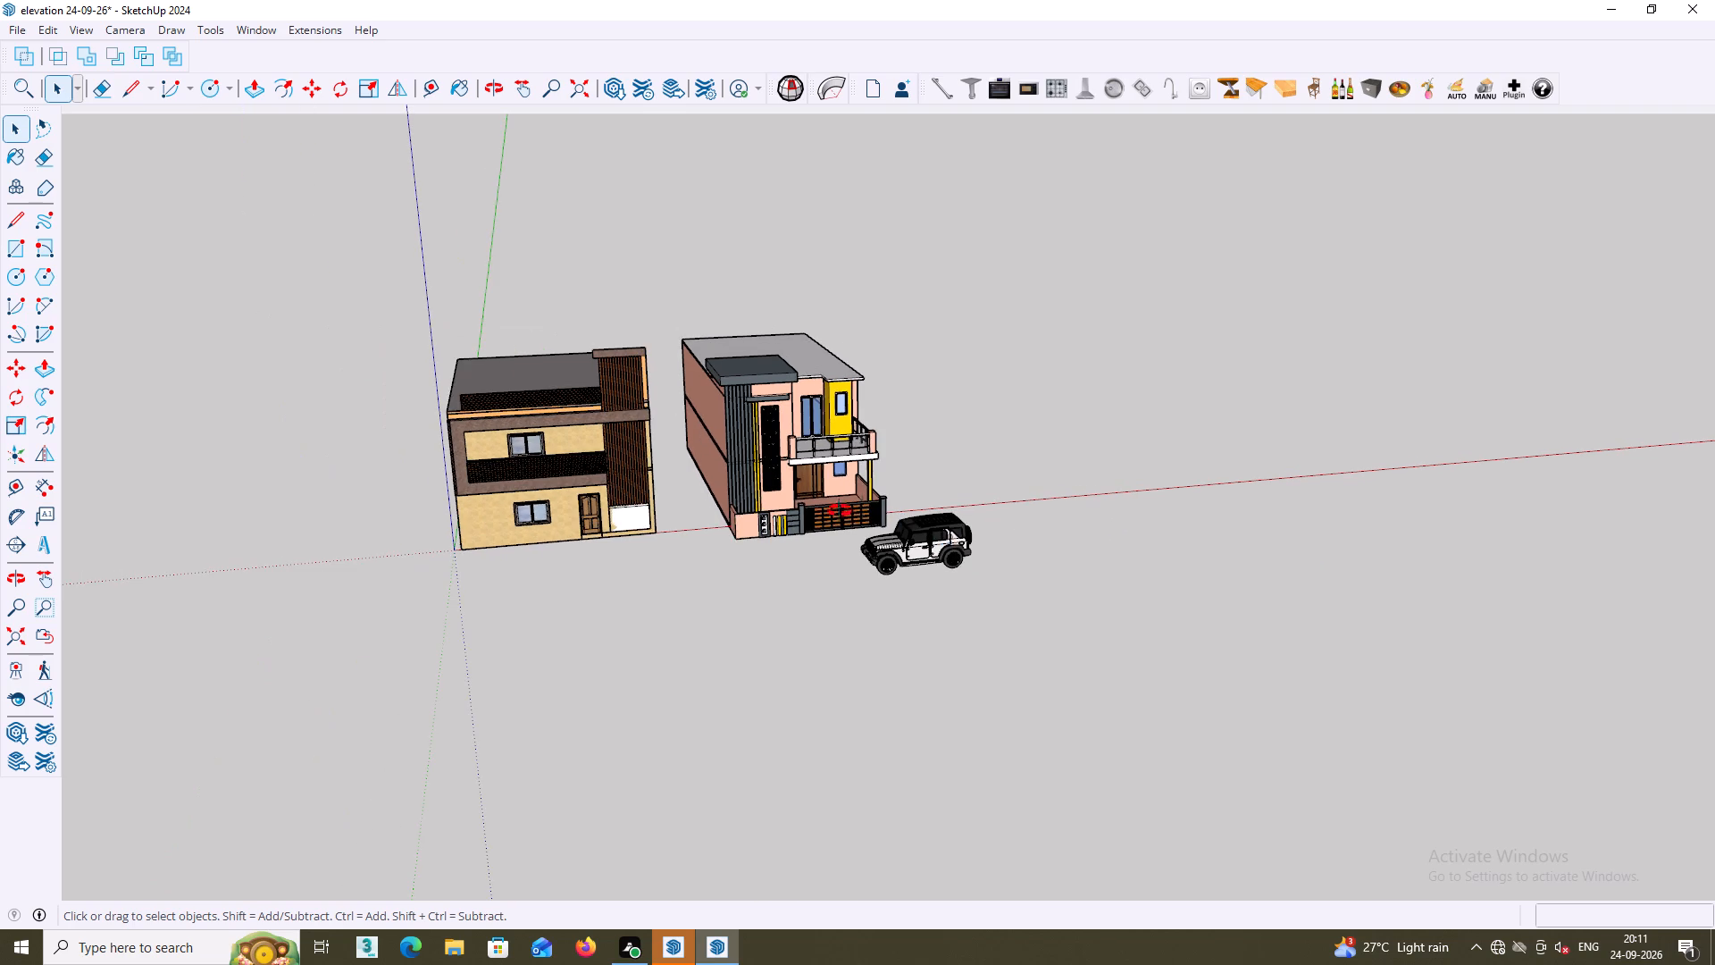
pyautogui.moveTo(840, 511); pyautogui.dragTo(757, 516, button='middle')
pyautogui.scroll(18, 809, 425)
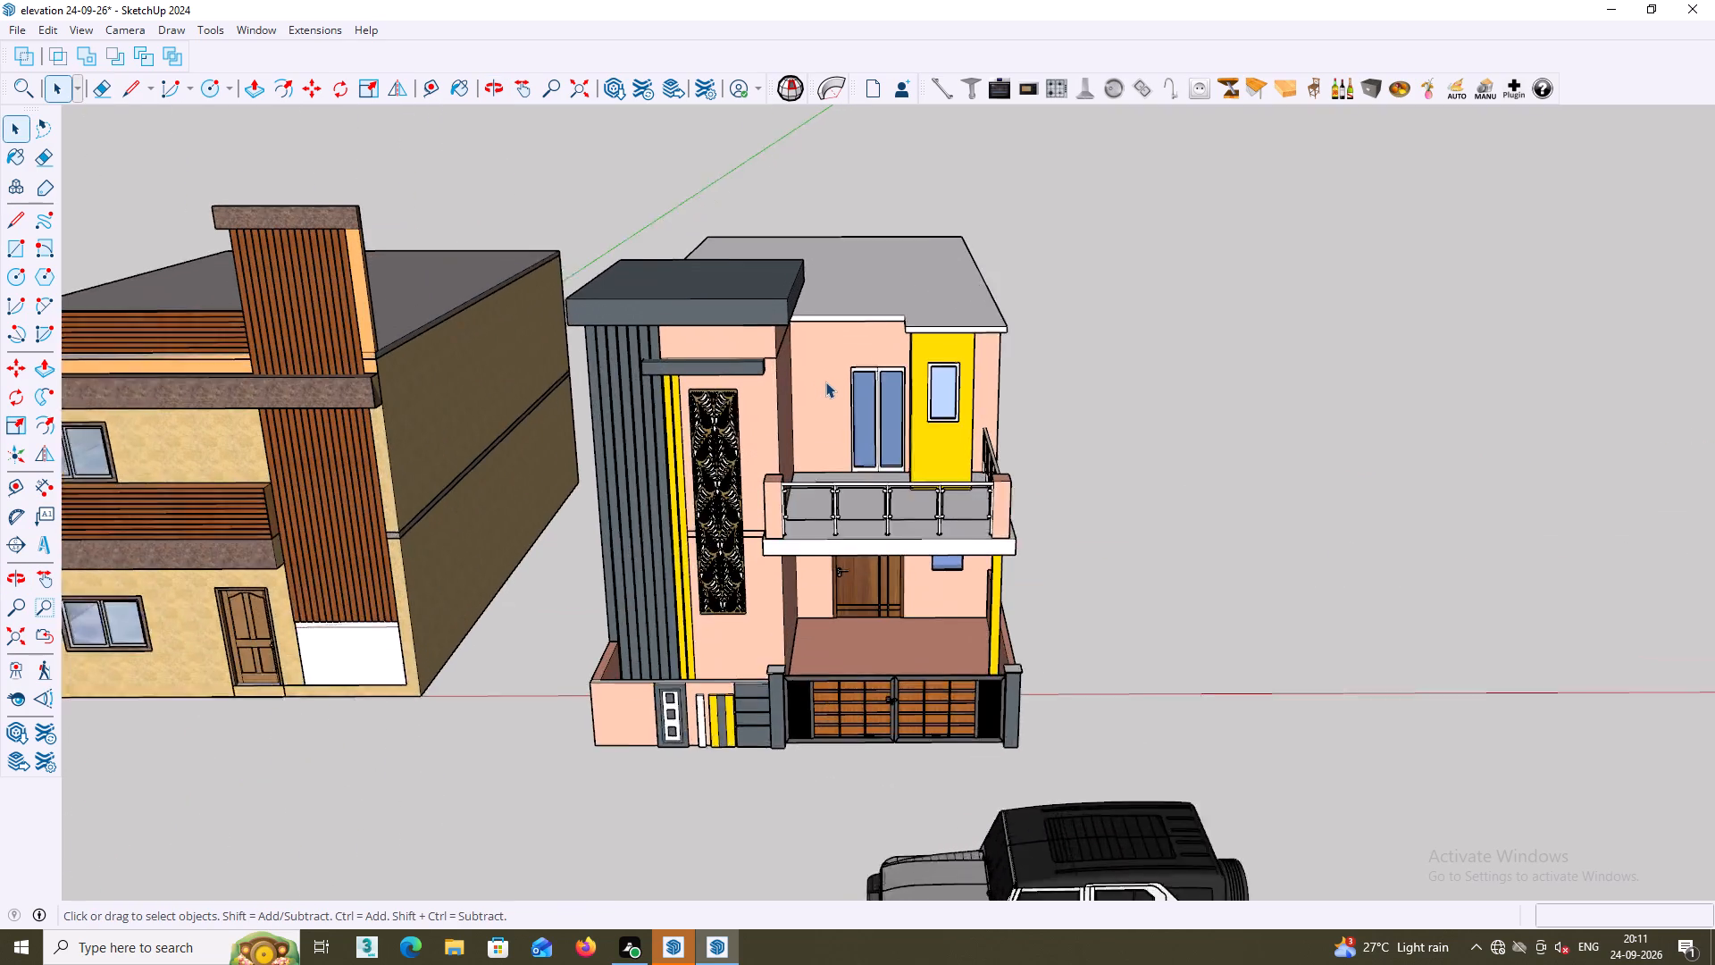
pyautogui.moveTo(896, 439); pyautogui.dragTo(913, 373, button='middle')
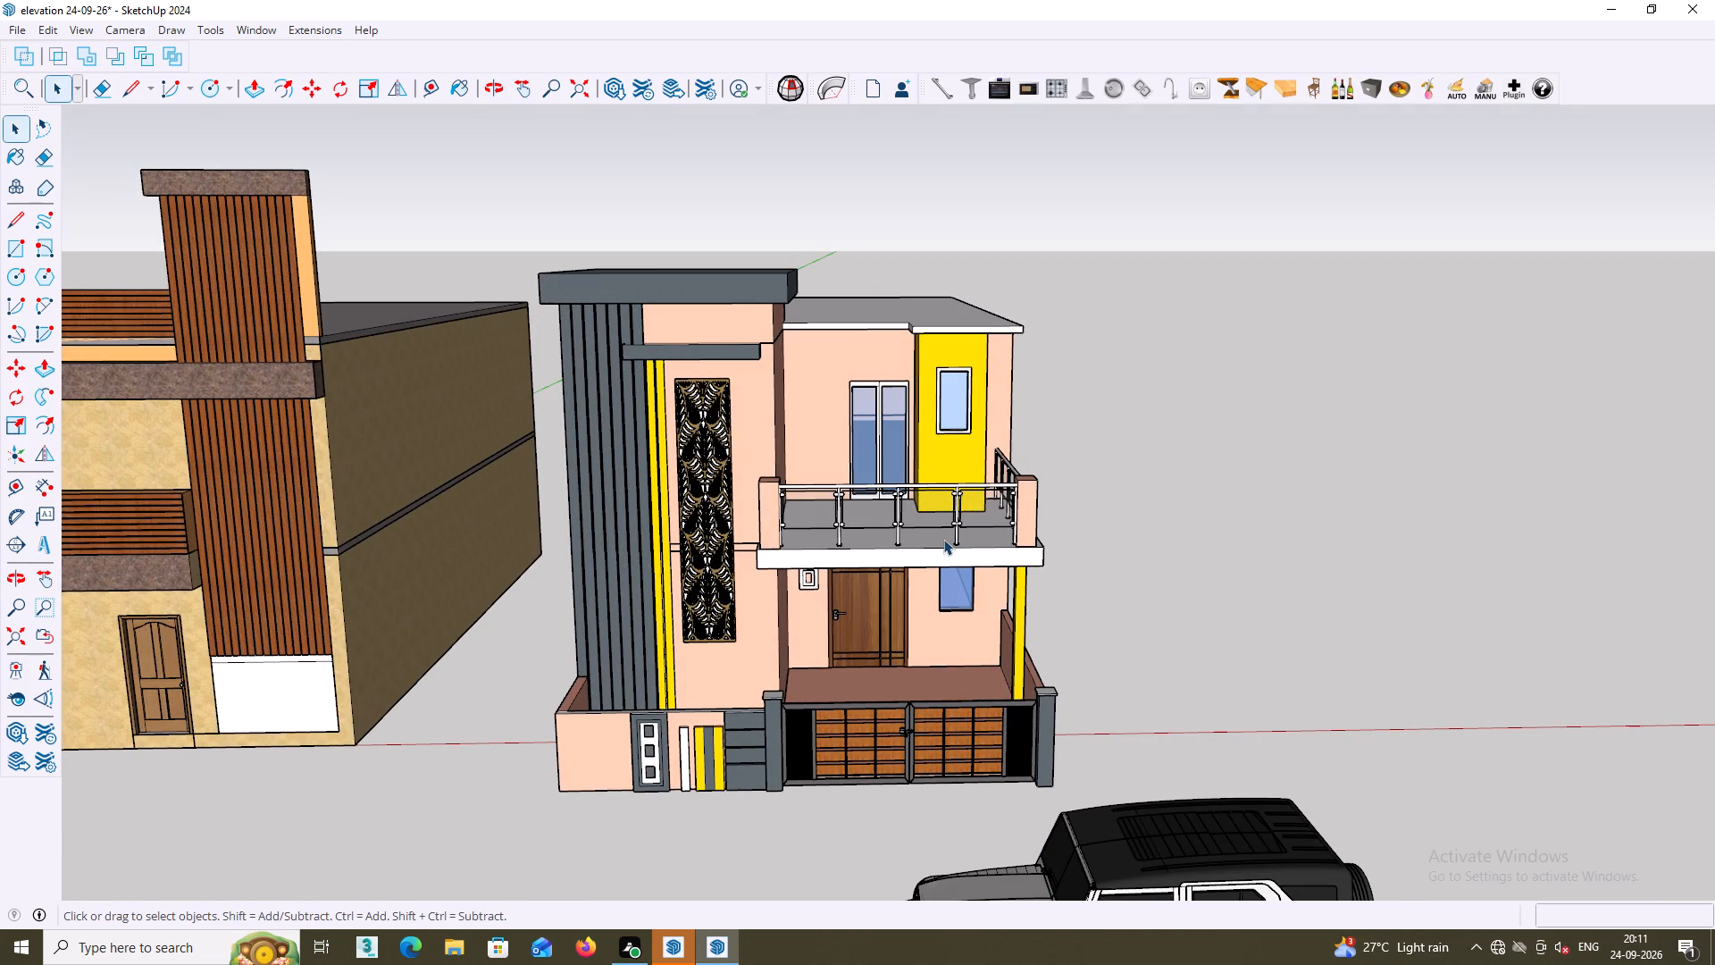
pyautogui.scroll(2, 941, 542)
pyautogui.scroll(-5, 941, 546)
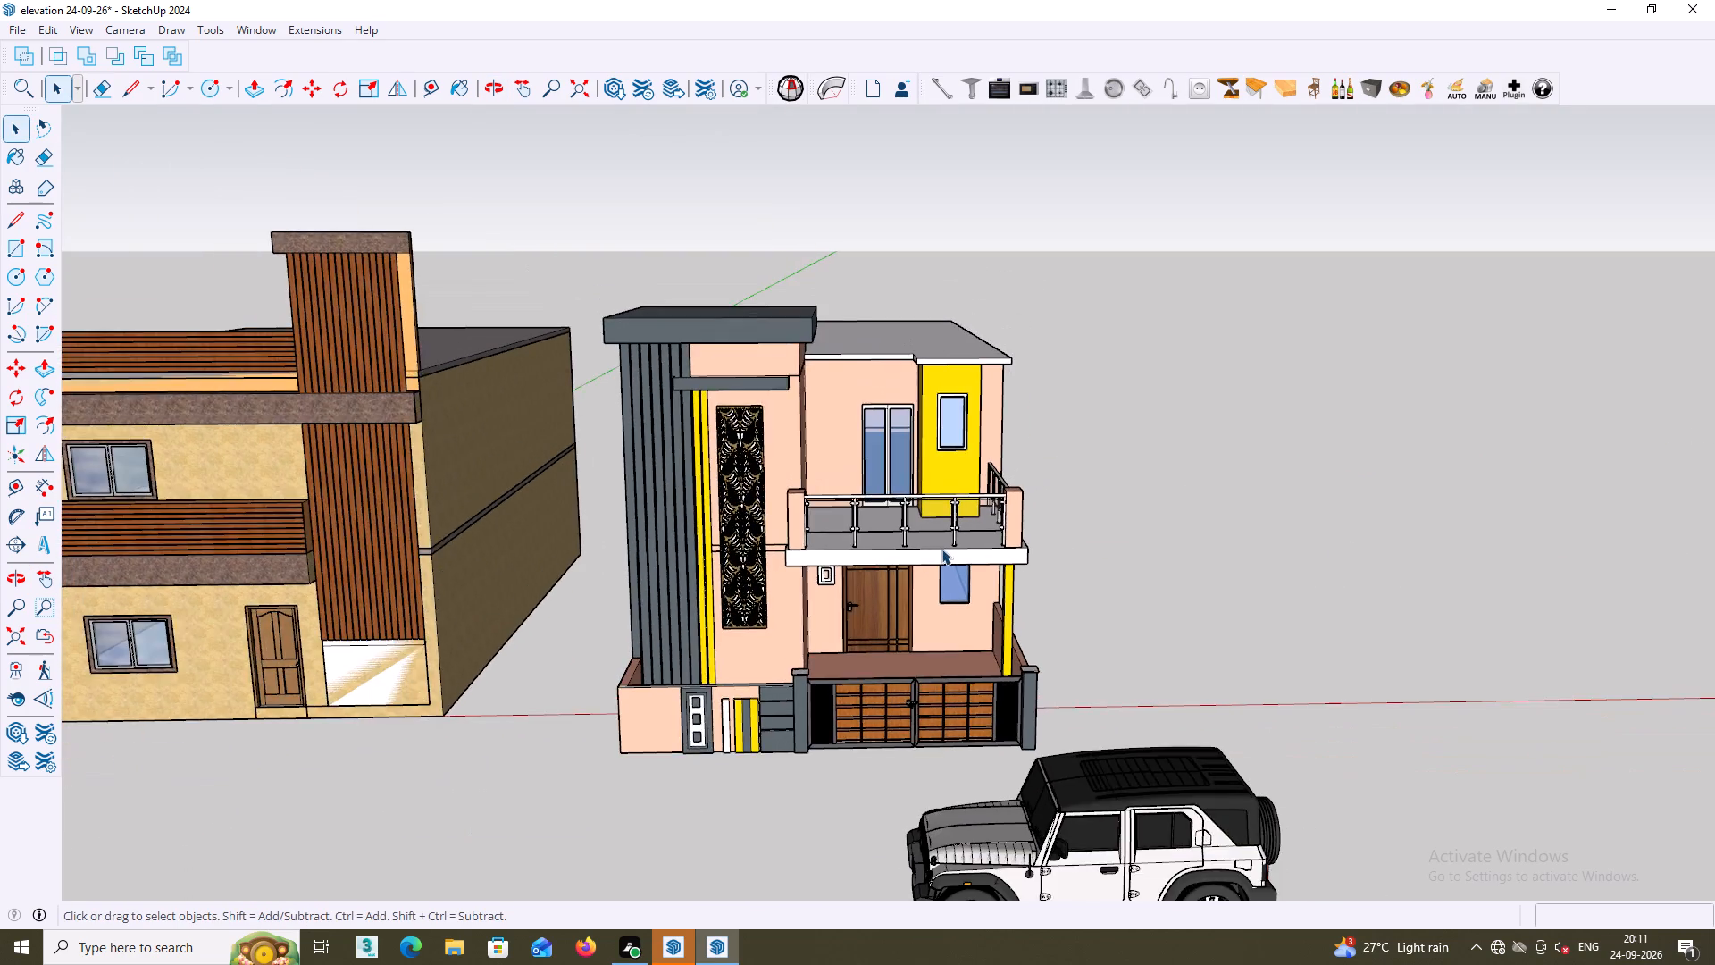
# Examine both houses together with the jeep from farther away, and the jeep's position beside the pink house's gate.
pyautogui.scroll(-6, 941, 549)
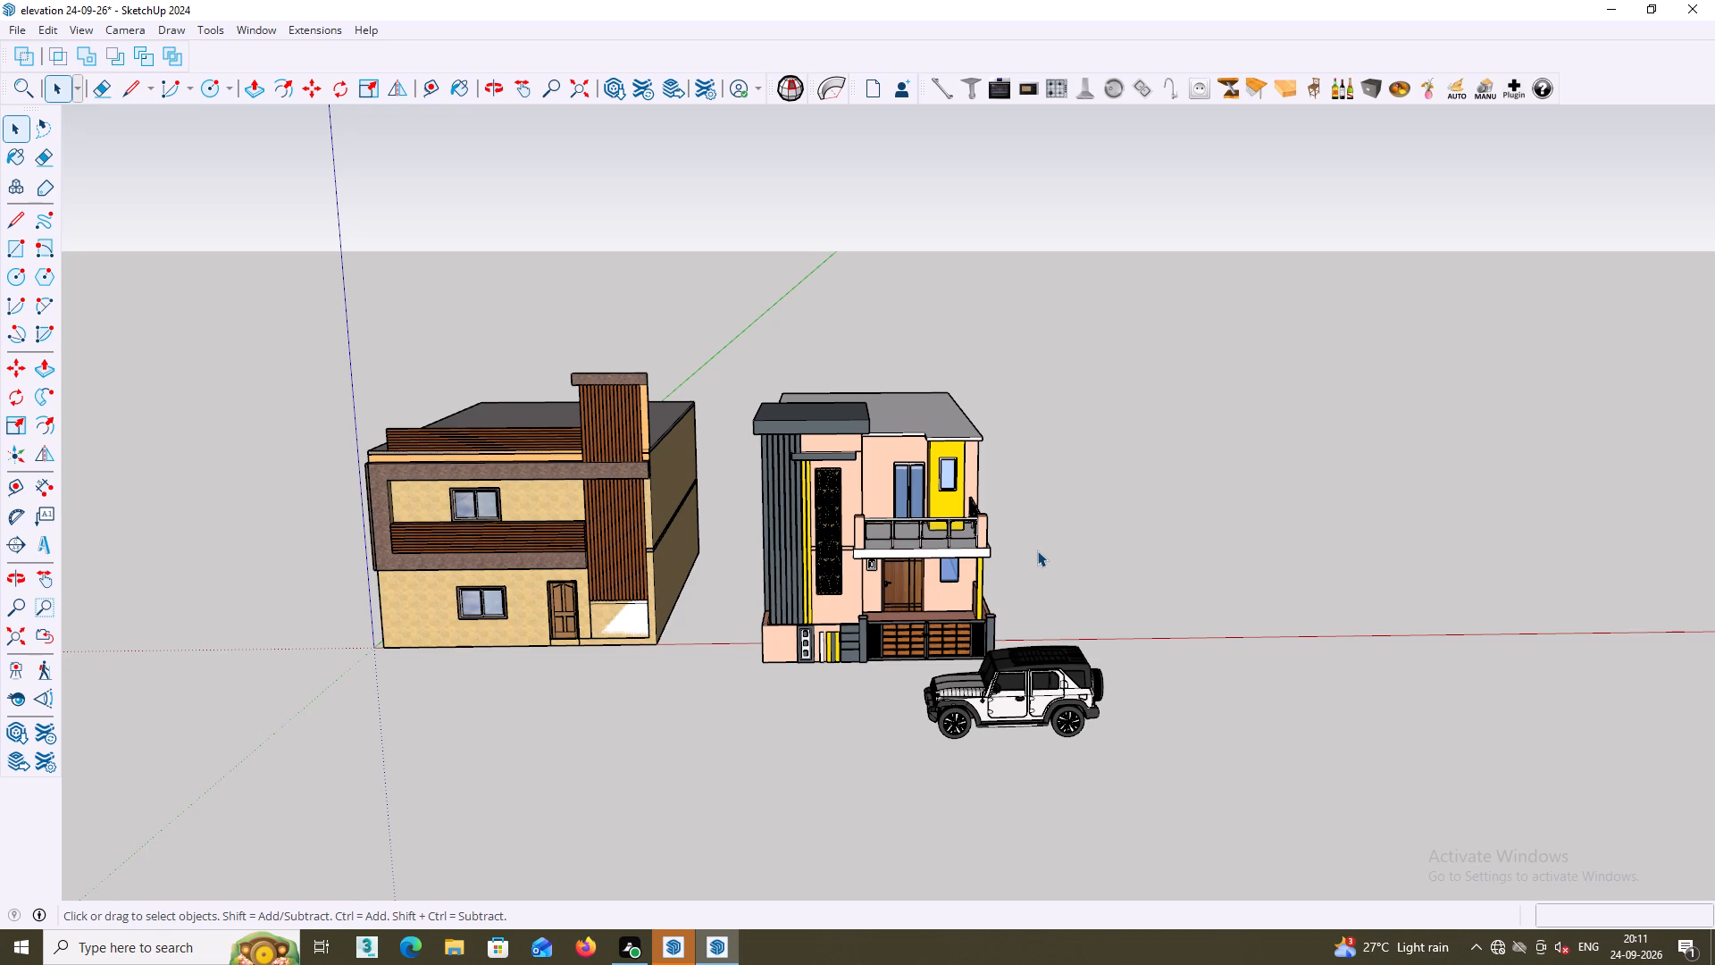
pyautogui.scroll(-3, 1049, 513)
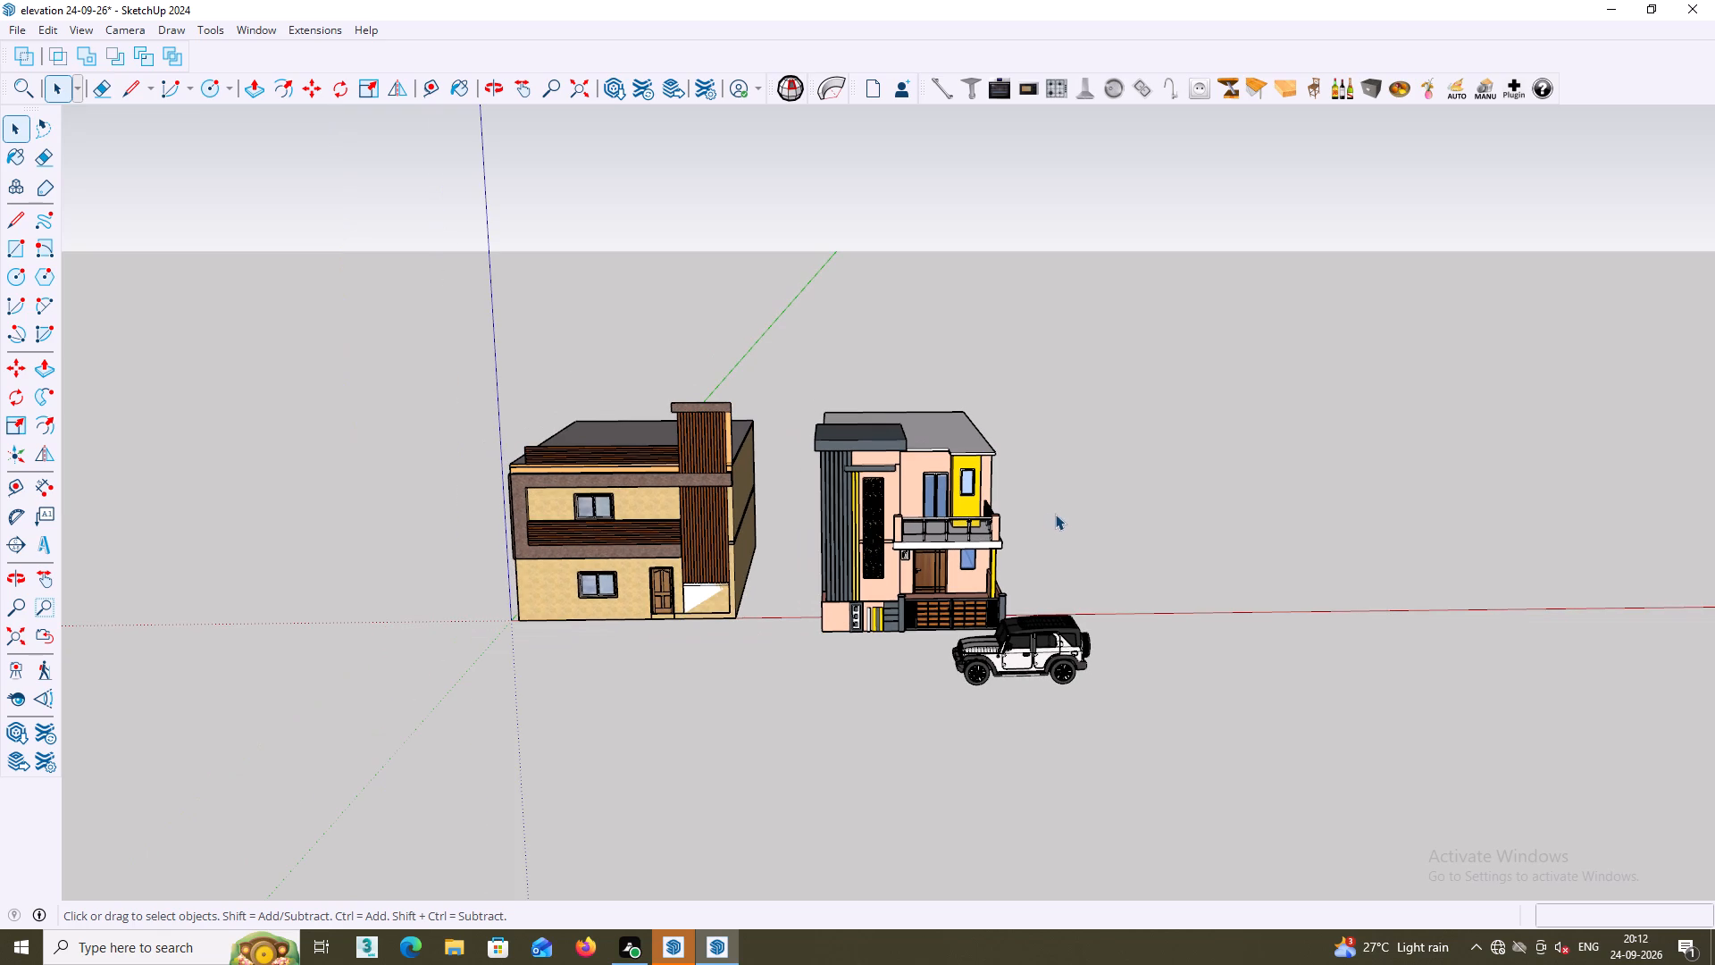
pyautogui.scroll(-3, 1055, 515)
pyautogui.moveTo(986, 539); pyautogui.dragTo(947, 541, button='middle')
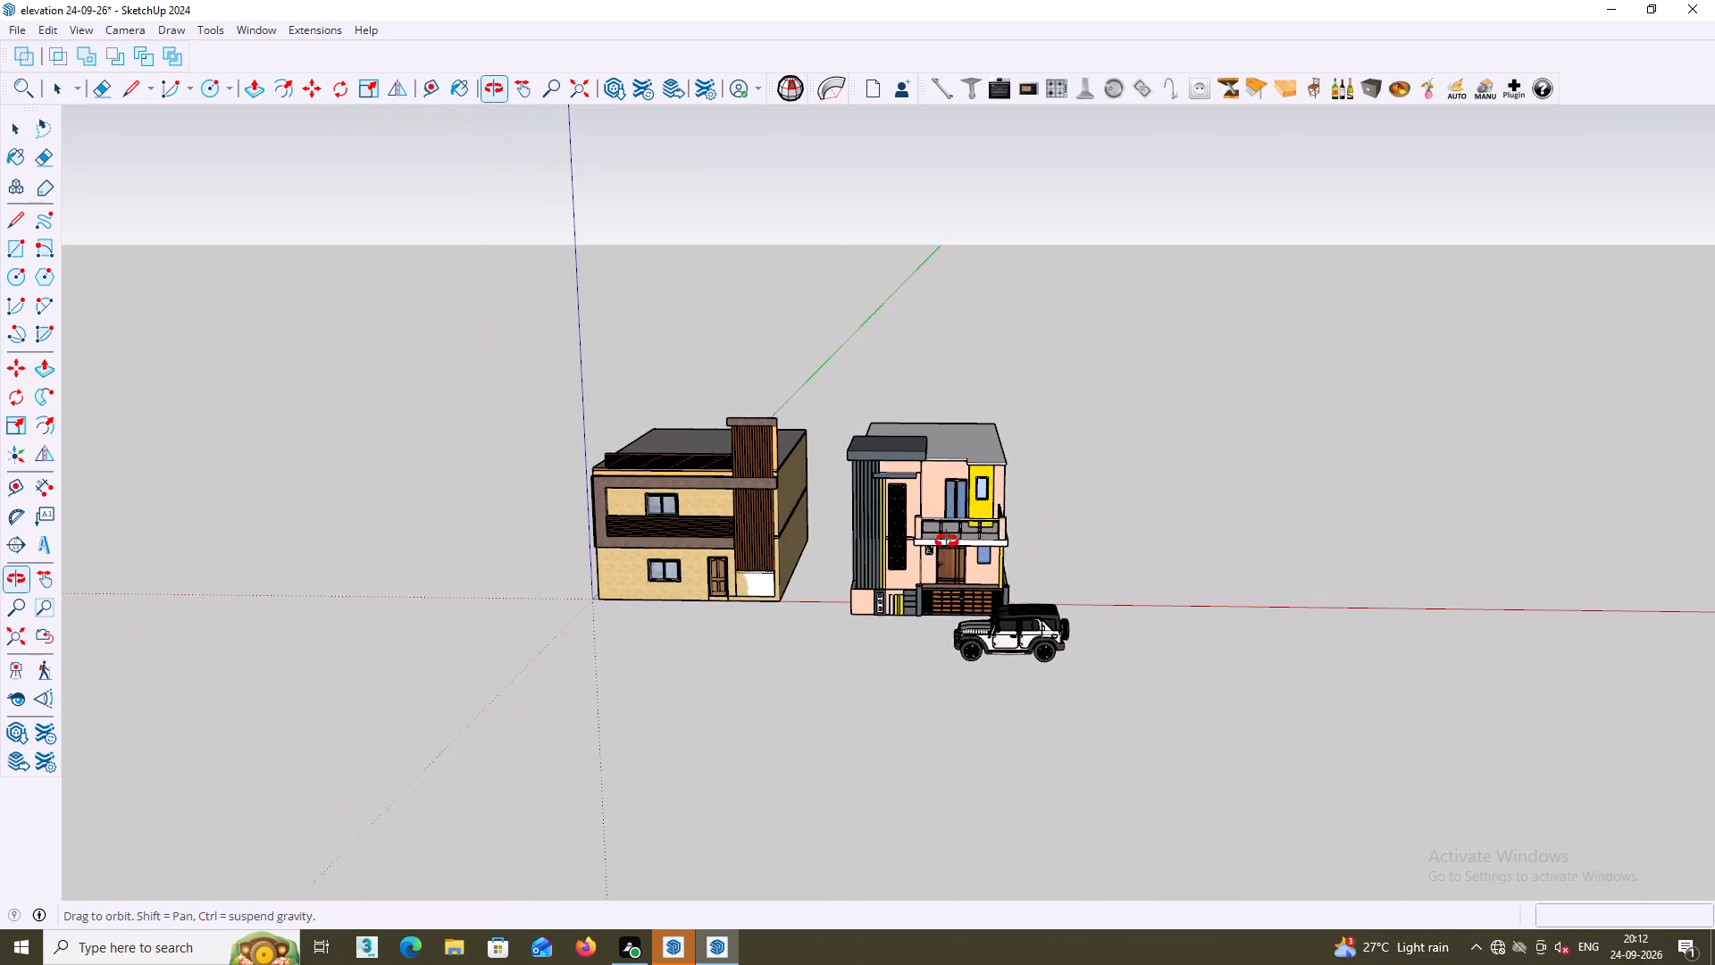
pyautogui.moveTo(947, 541); pyautogui.dragTo(1122, 491, button='middle')
pyautogui.scroll(14, 1064, 598)
pyautogui.moveTo(1069, 610); pyautogui.dragTo(1061, 691, button='middle')
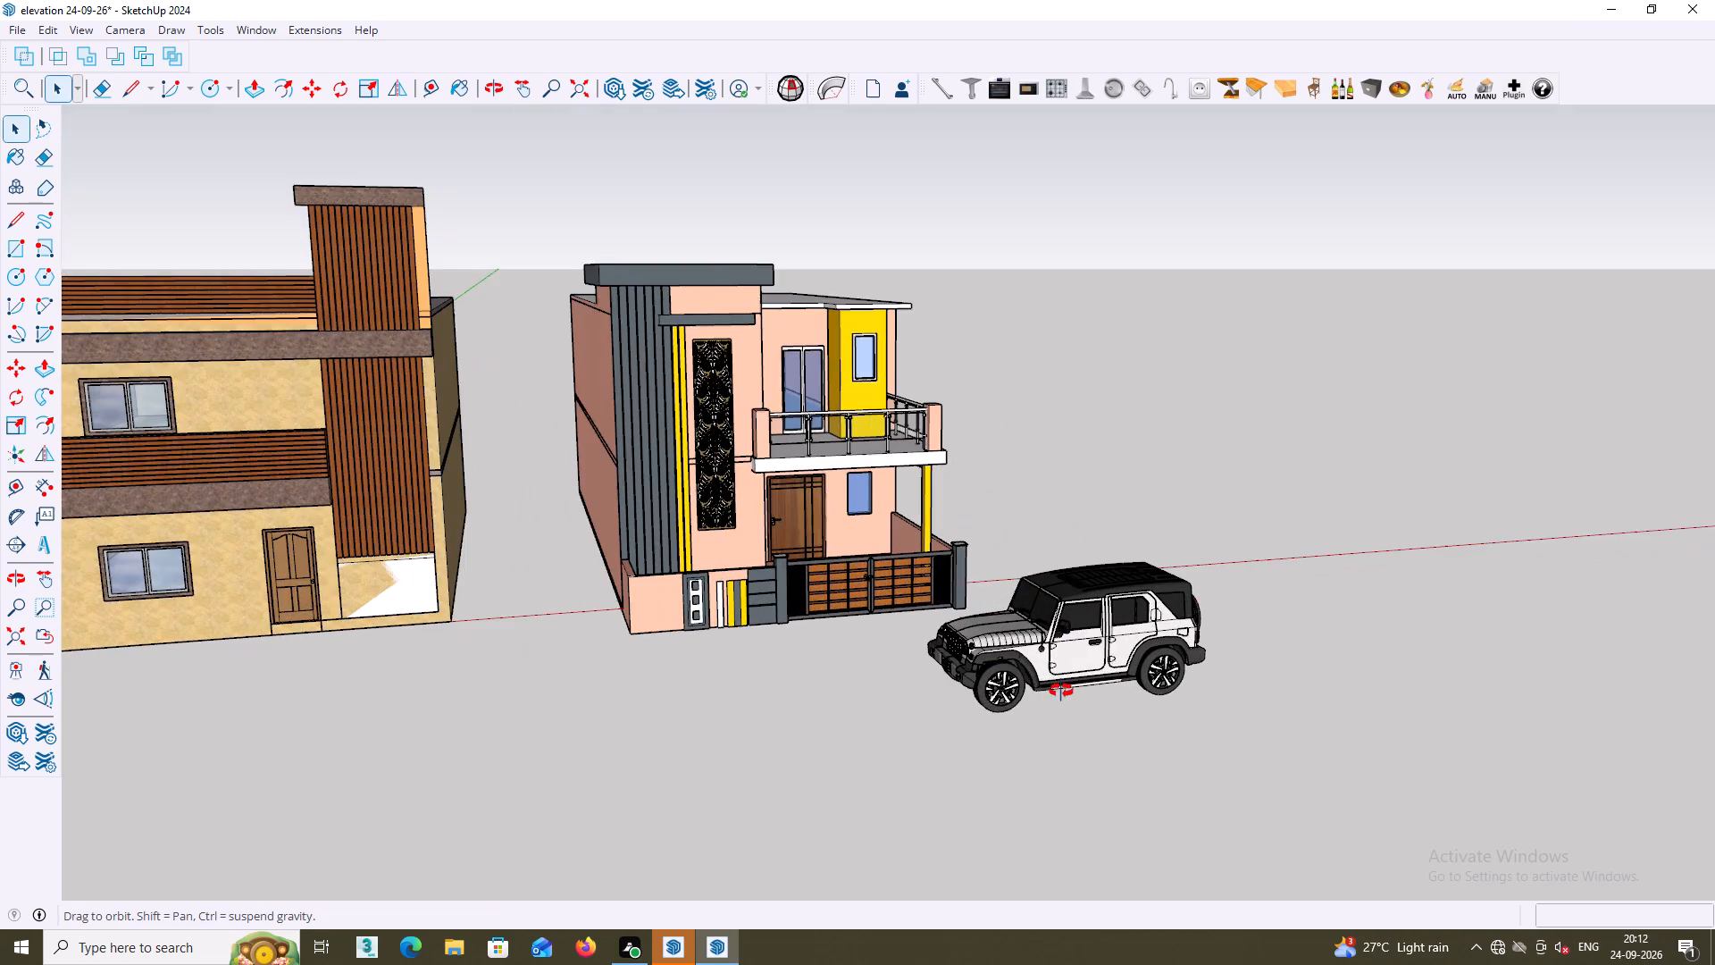
pyautogui.moveTo(1061, 691); pyautogui.dragTo(1021, 685, button='middle')
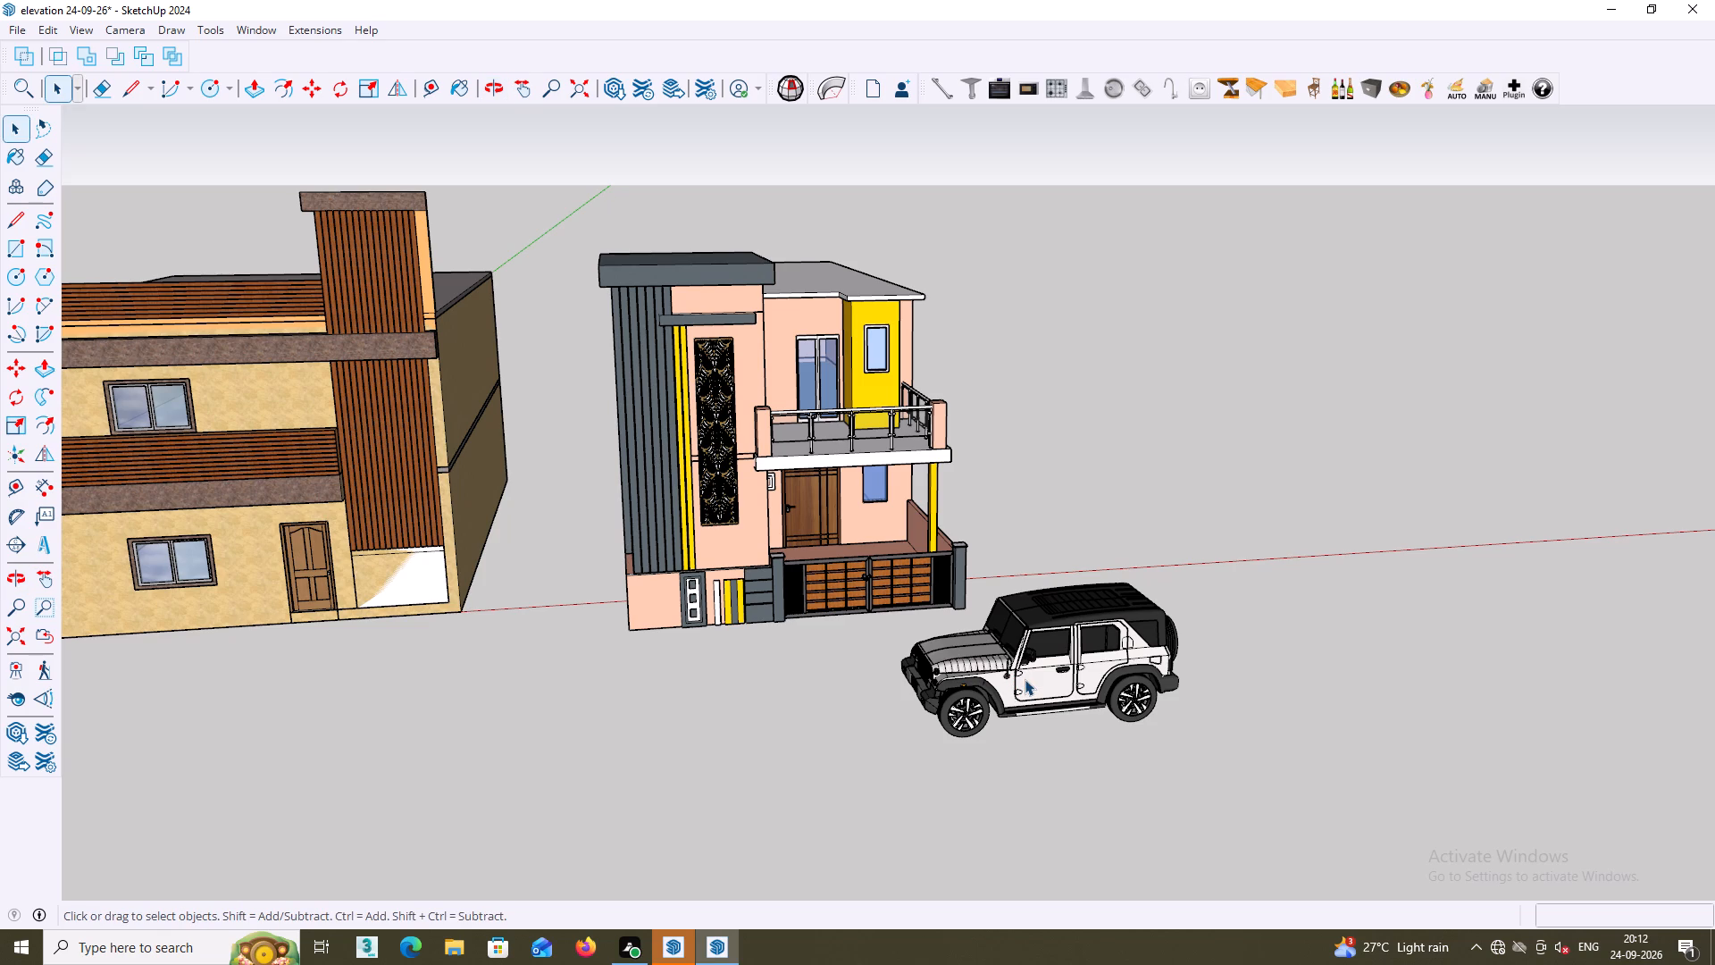
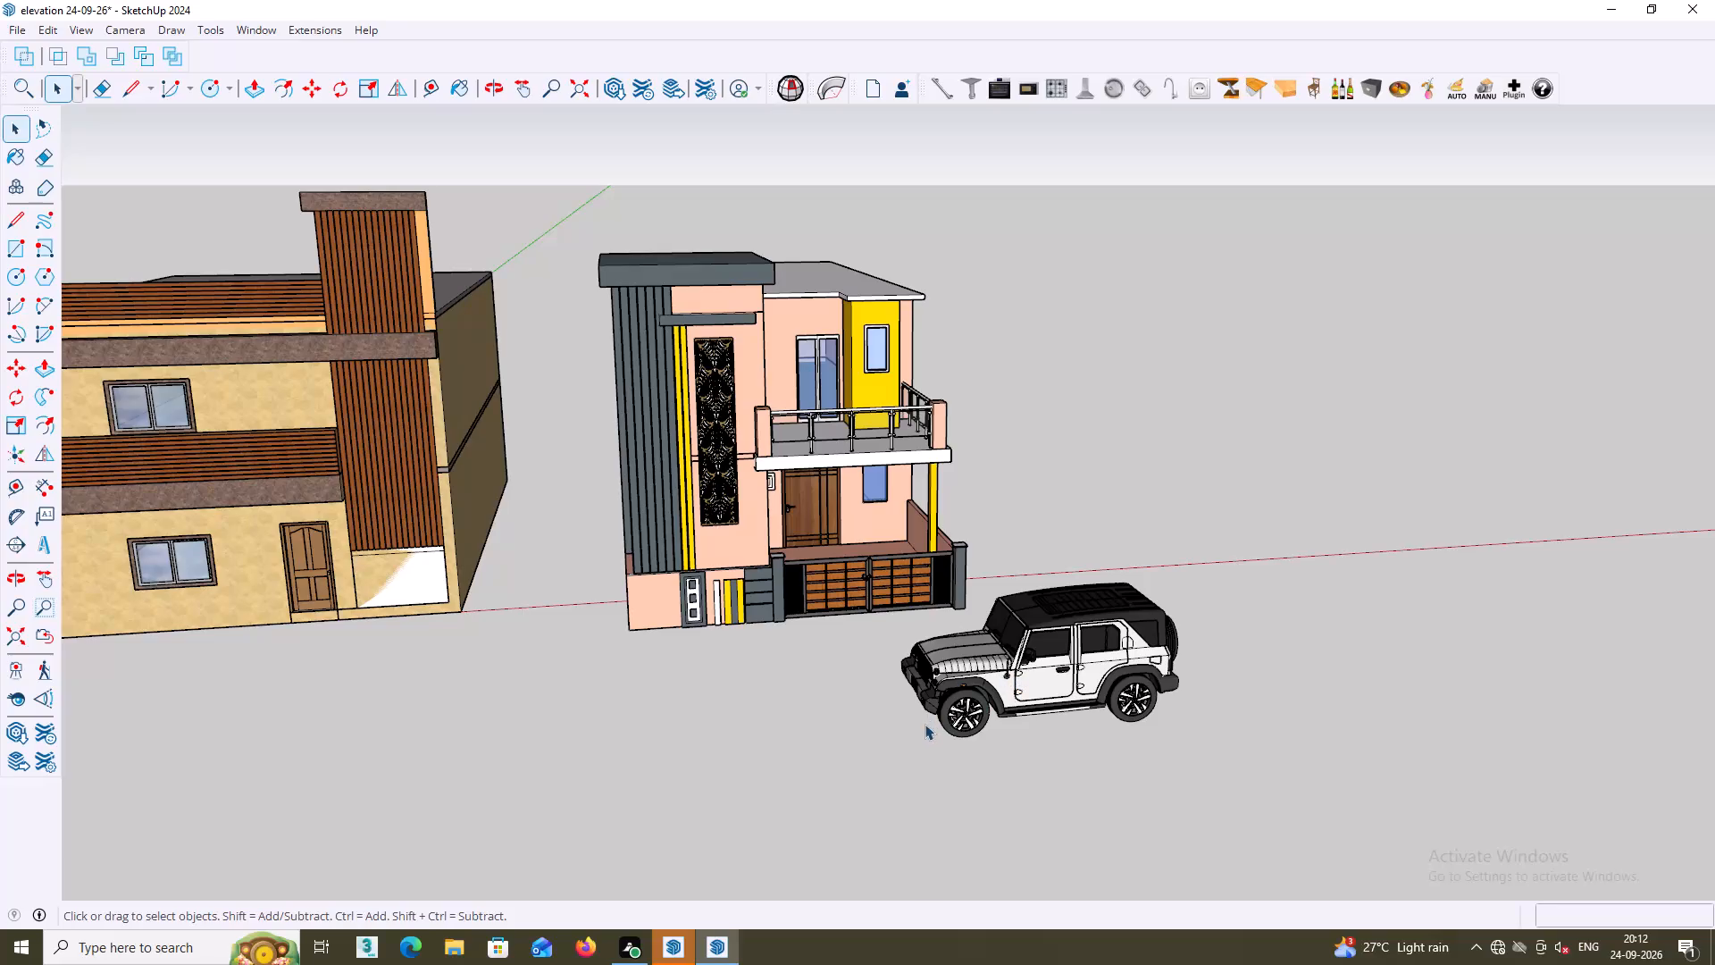
# Examine both houses and the jeep, including the upper wood-slat tower and roof edge of the cream house.
pyautogui.moveTo(957, 642); pyautogui.dragTo(926, 554, button='middle')
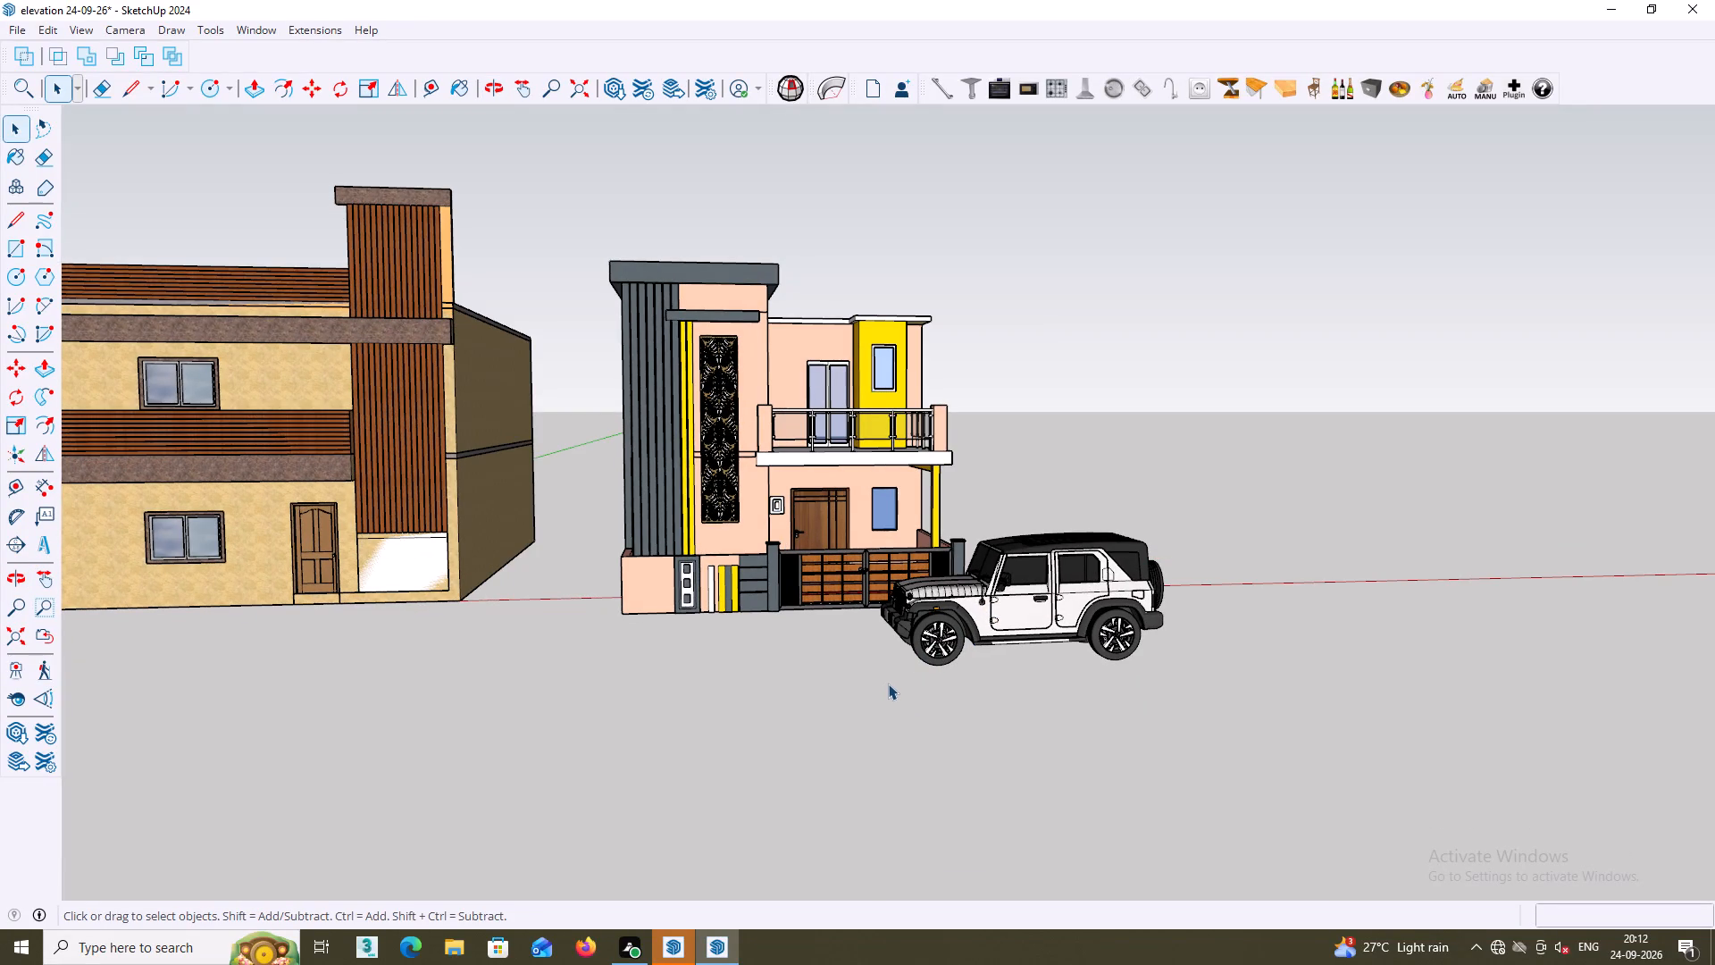
pyautogui.moveTo(890, 684); pyautogui.dragTo(945, 734, button='middle')
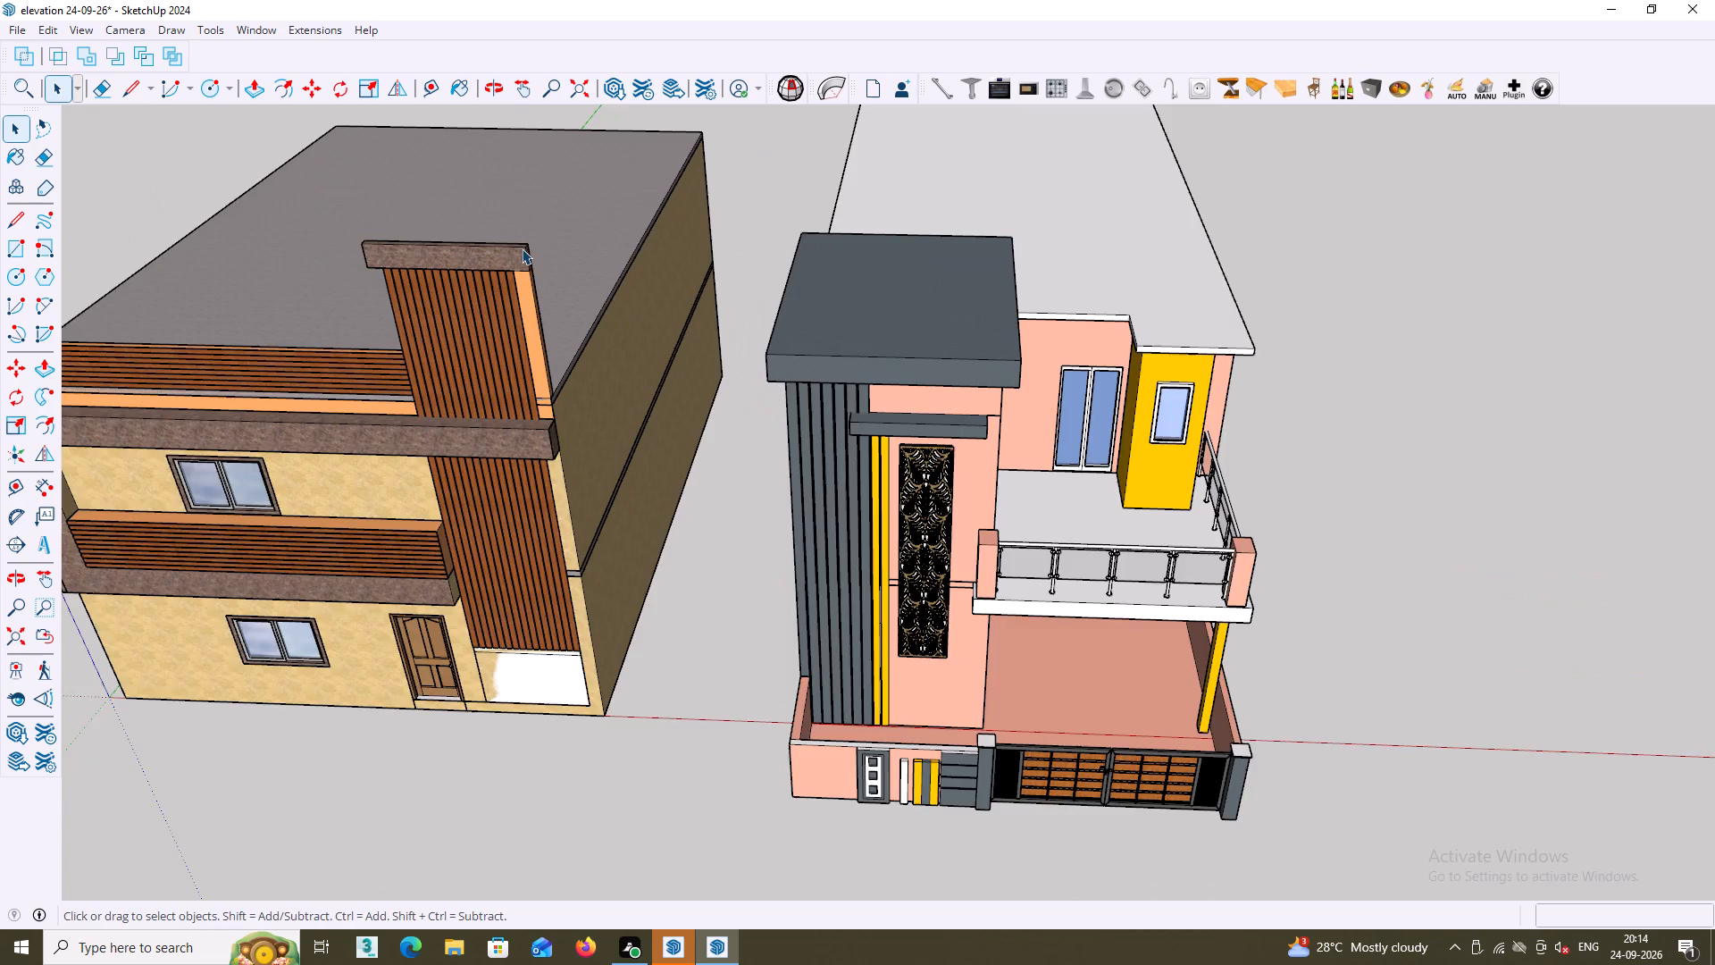
pyautogui.scroll(13, 522, 248)
pyautogui.middleClick(518, 250)
pyautogui.moveTo(514, 258); pyautogui.dragTo(278, 491, button='middle')
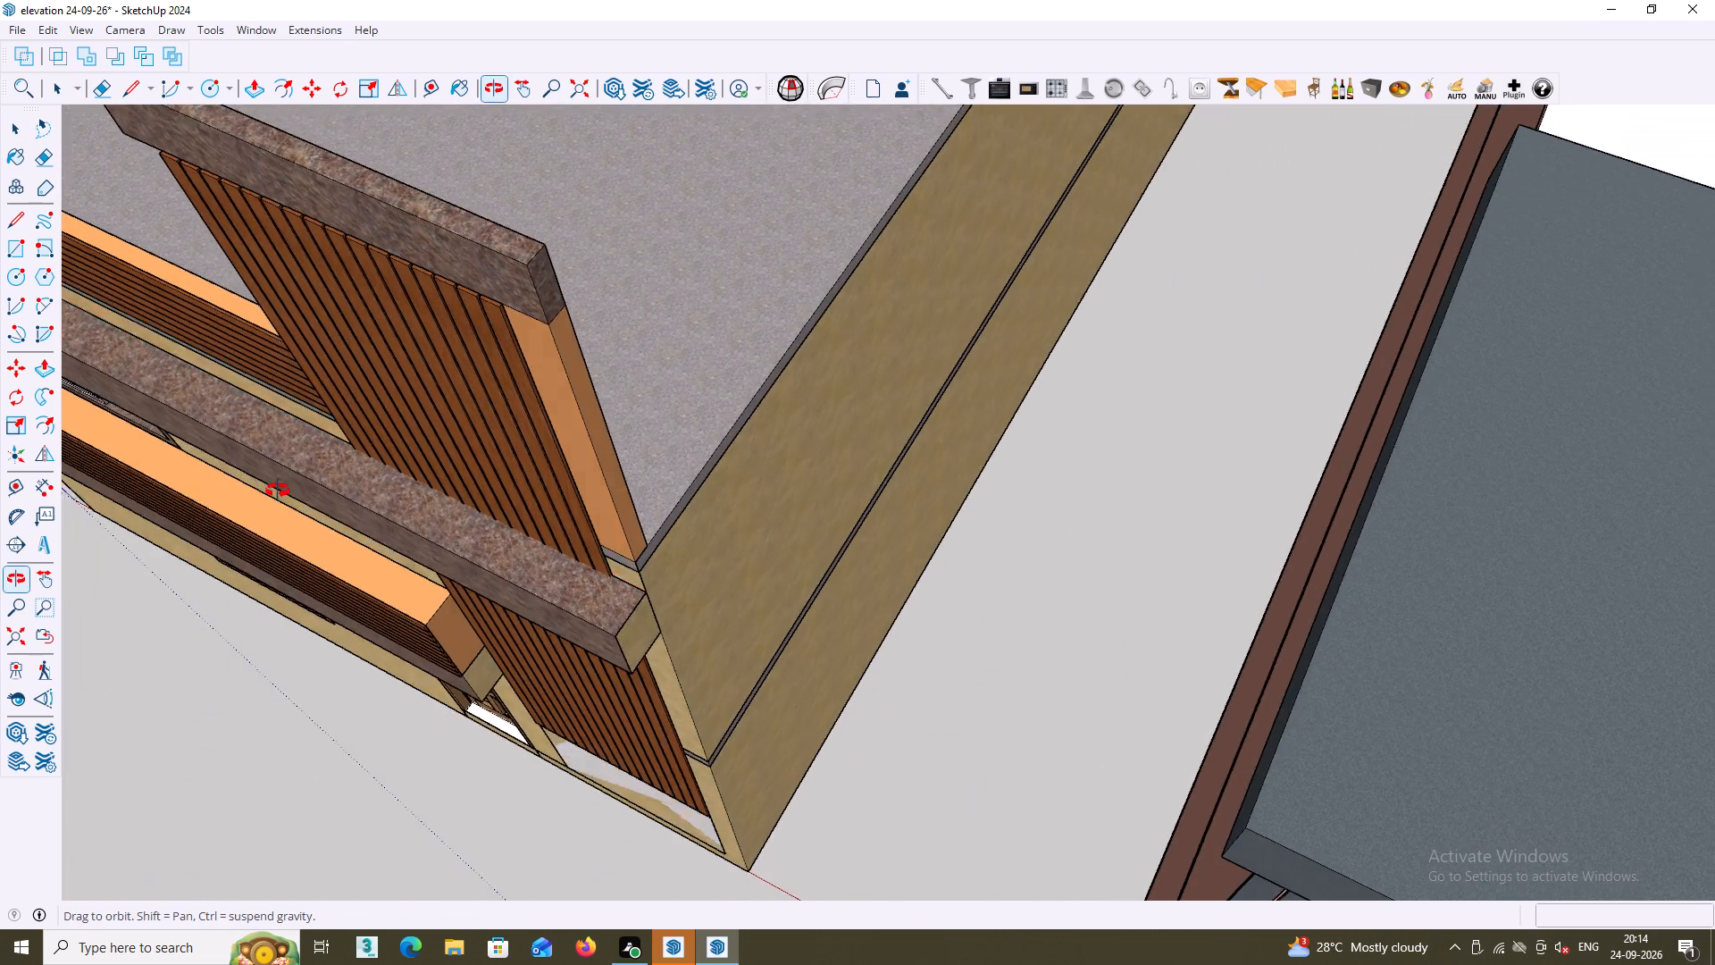
pyautogui.moveTo(278, 491); pyautogui.dragTo(276, 487, button='middle')
pyautogui.scroll(2, 470, 283)
pyautogui.moveTo(489, 275); pyautogui.dragTo(685, 117, button='middle')
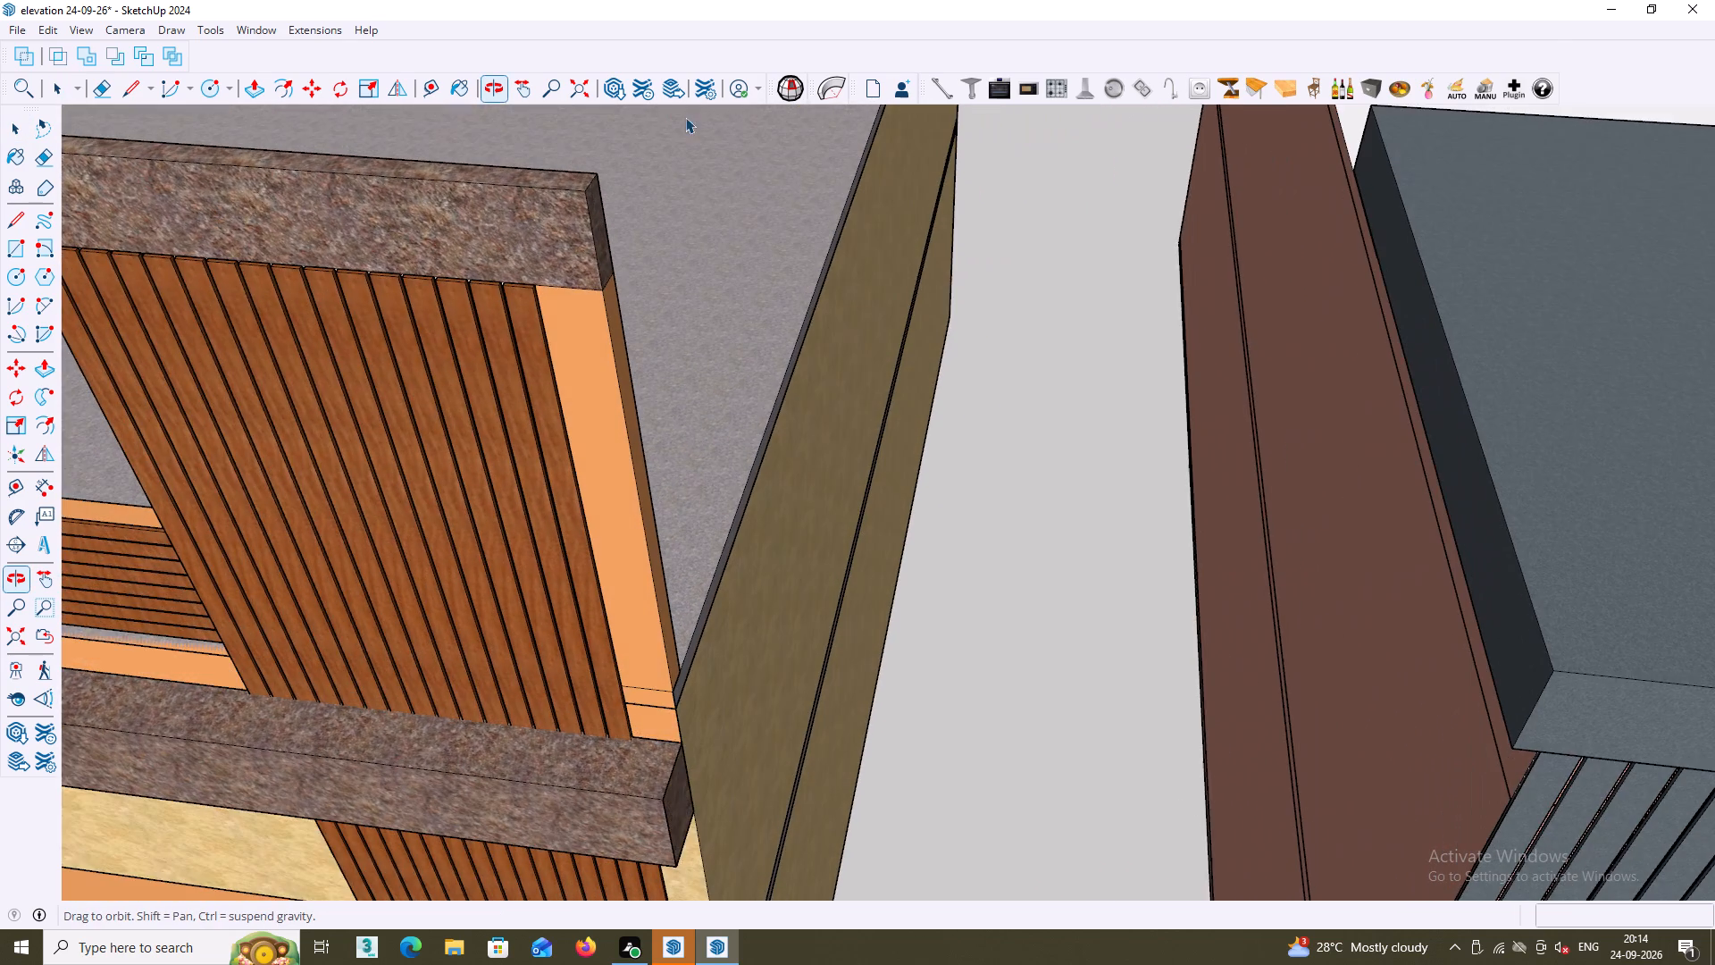
pyautogui.moveTo(685, 117); pyautogui.dragTo(684, 114, button='middle')
pyautogui.moveTo(574, 297); pyautogui.dragTo(609, 239, button='middle')
pyautogui.scroll(-10, 612, 255)
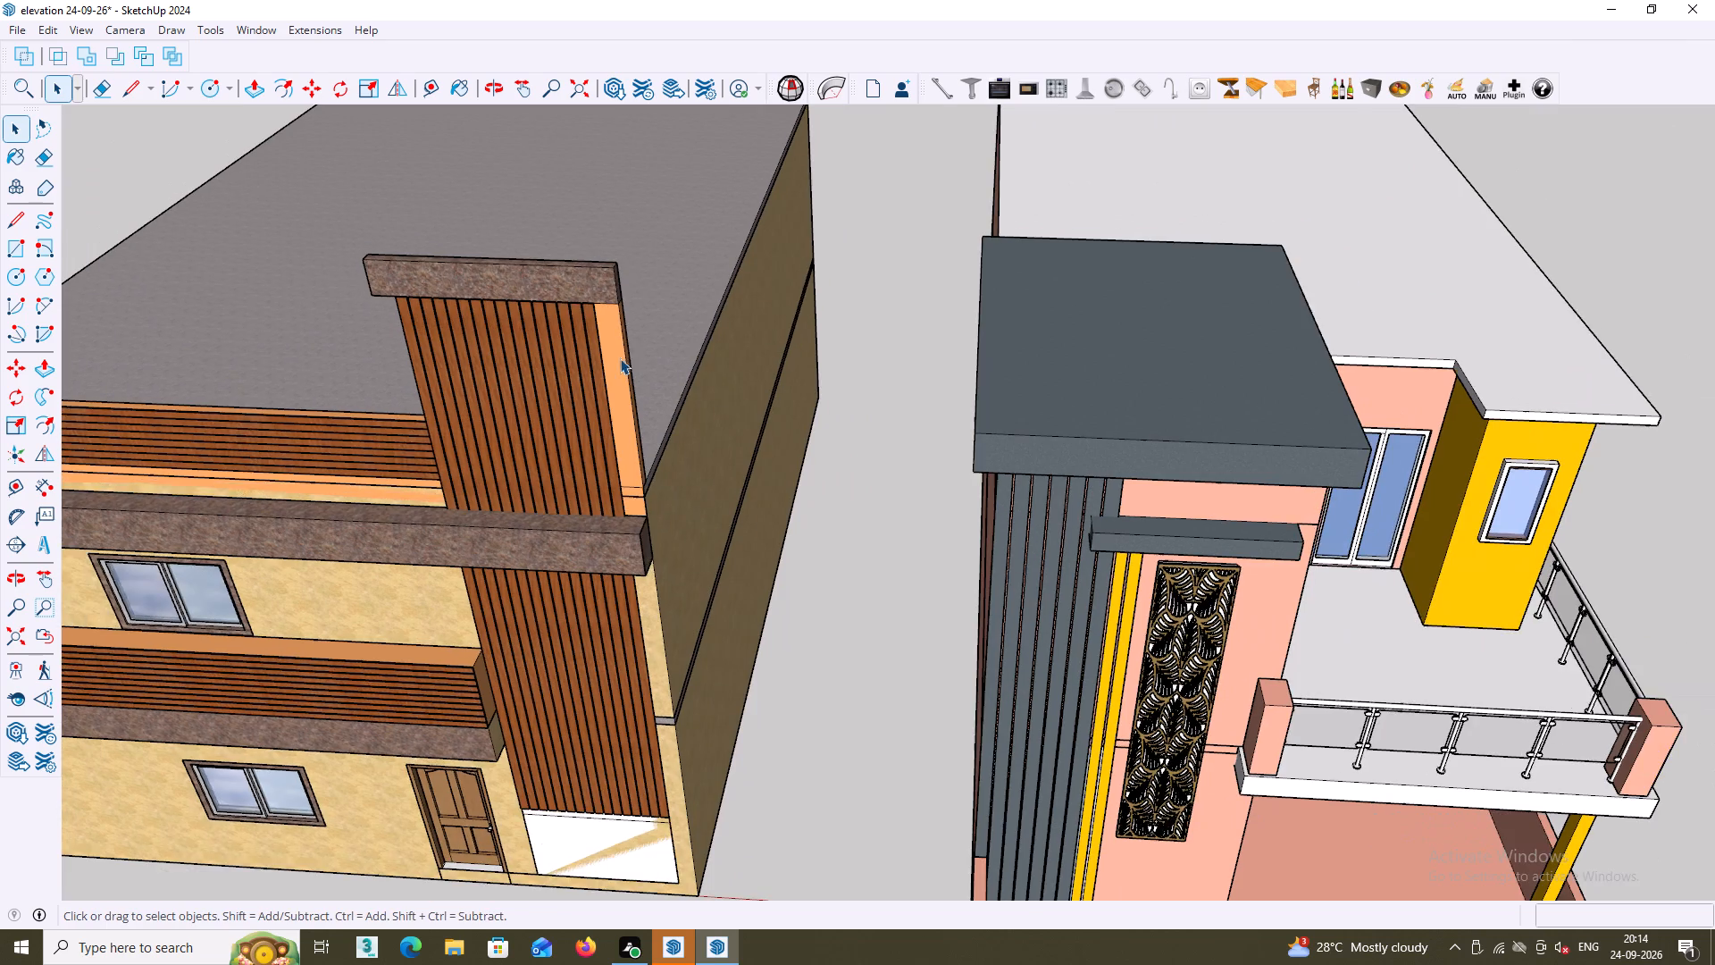
# Examine both house elevations side by side, including the pink house's balcony, compound wall and gate.
pyautogui.moveTo(607, 357); pyautogui.dragTo(682, 324, button='middle')
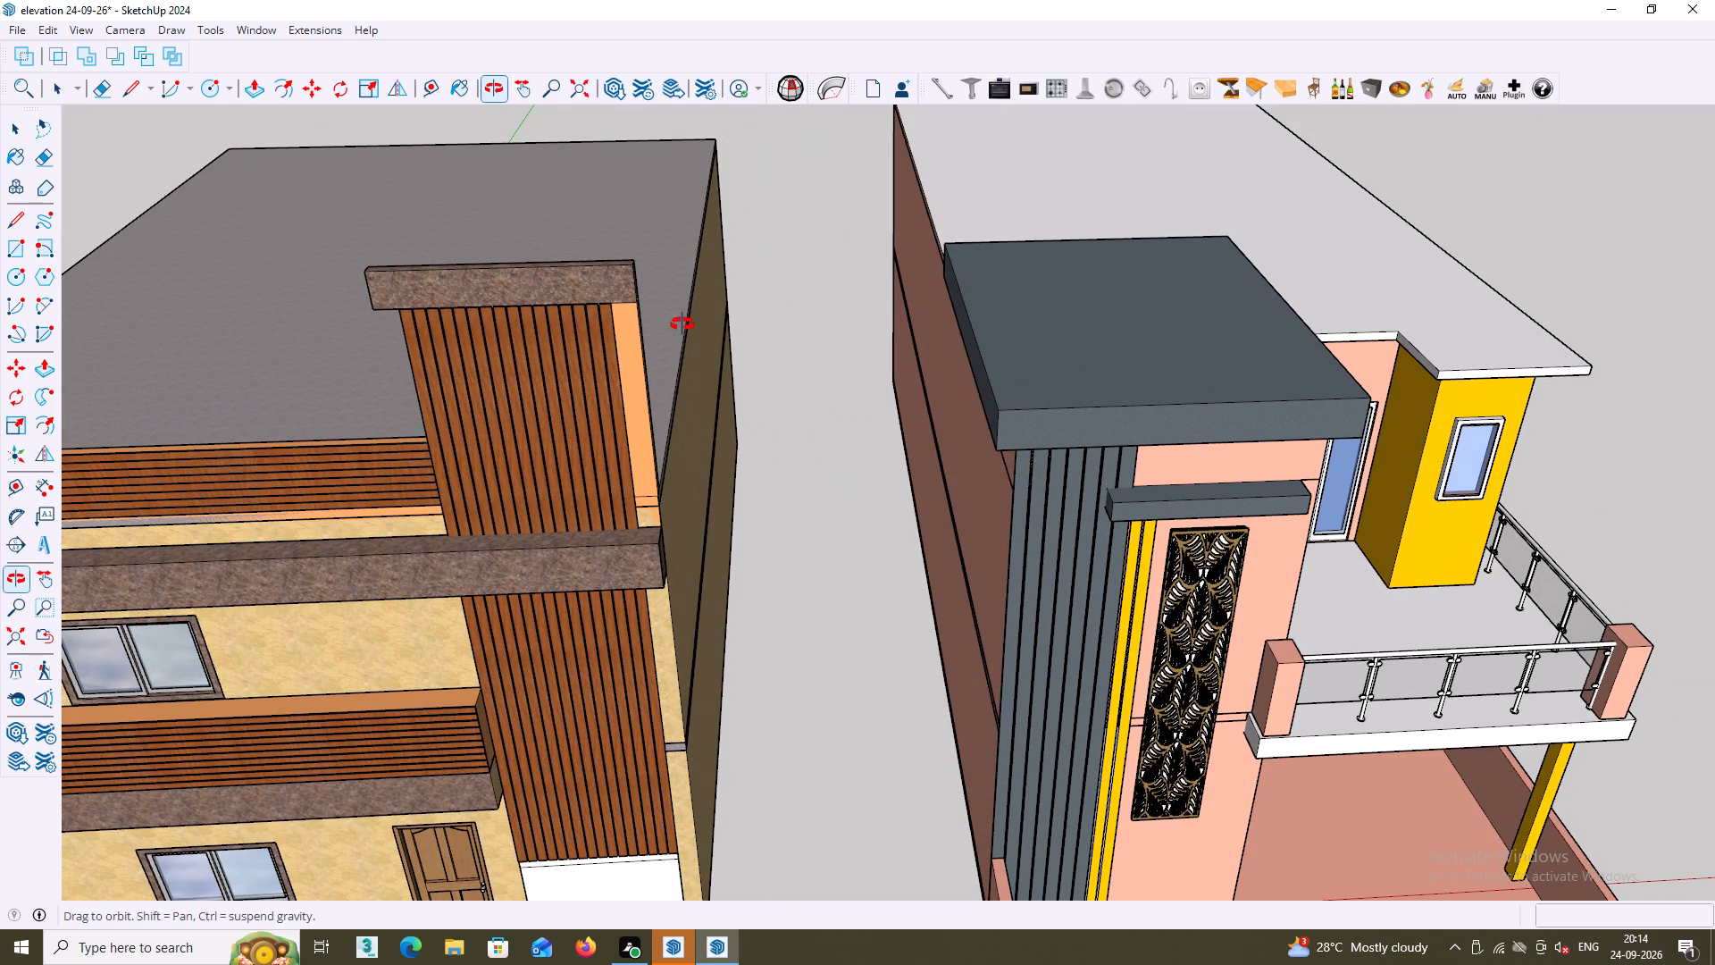
pyautogui.moveTo(682, 324); pyautogui.dragTo(655, 322, button='middle')
pyautogui.scroll(-3, 771, 345)
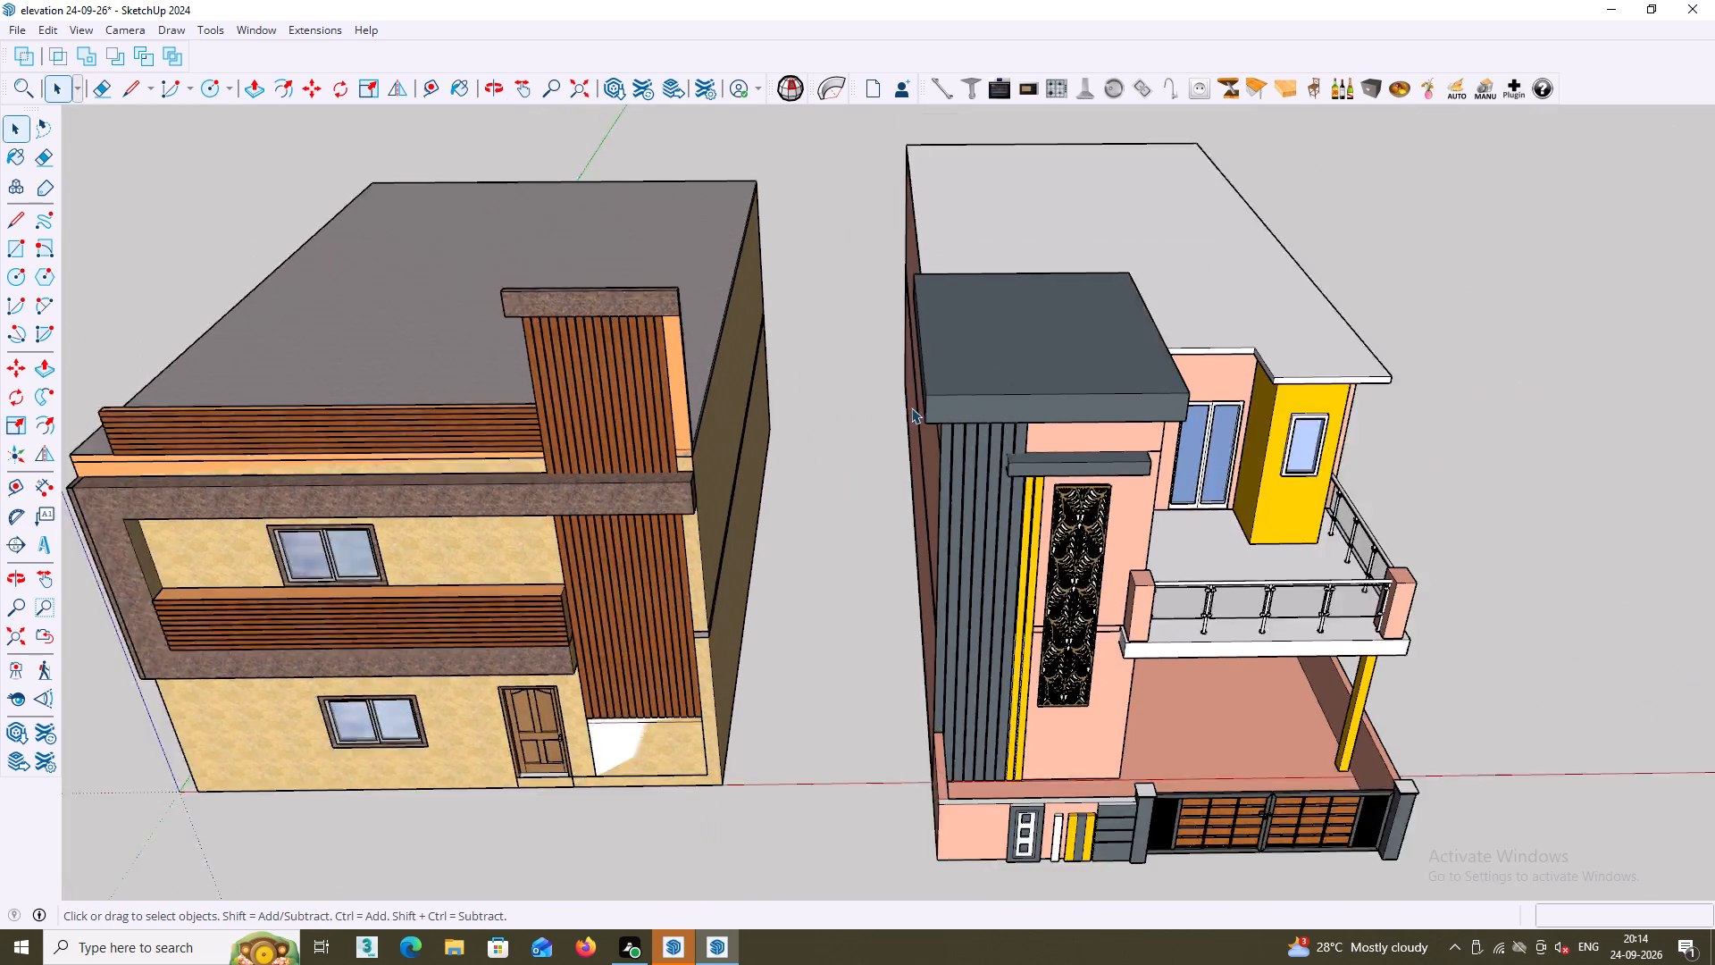
pyautogui.scroll(-2, 911, 407)
pyautogui.keyDown('shift'); pyautogui.moveTo(1092, 321); pyautogui.dragTo(990, 227, button='middle'); pyautogui.keyUp('shift')
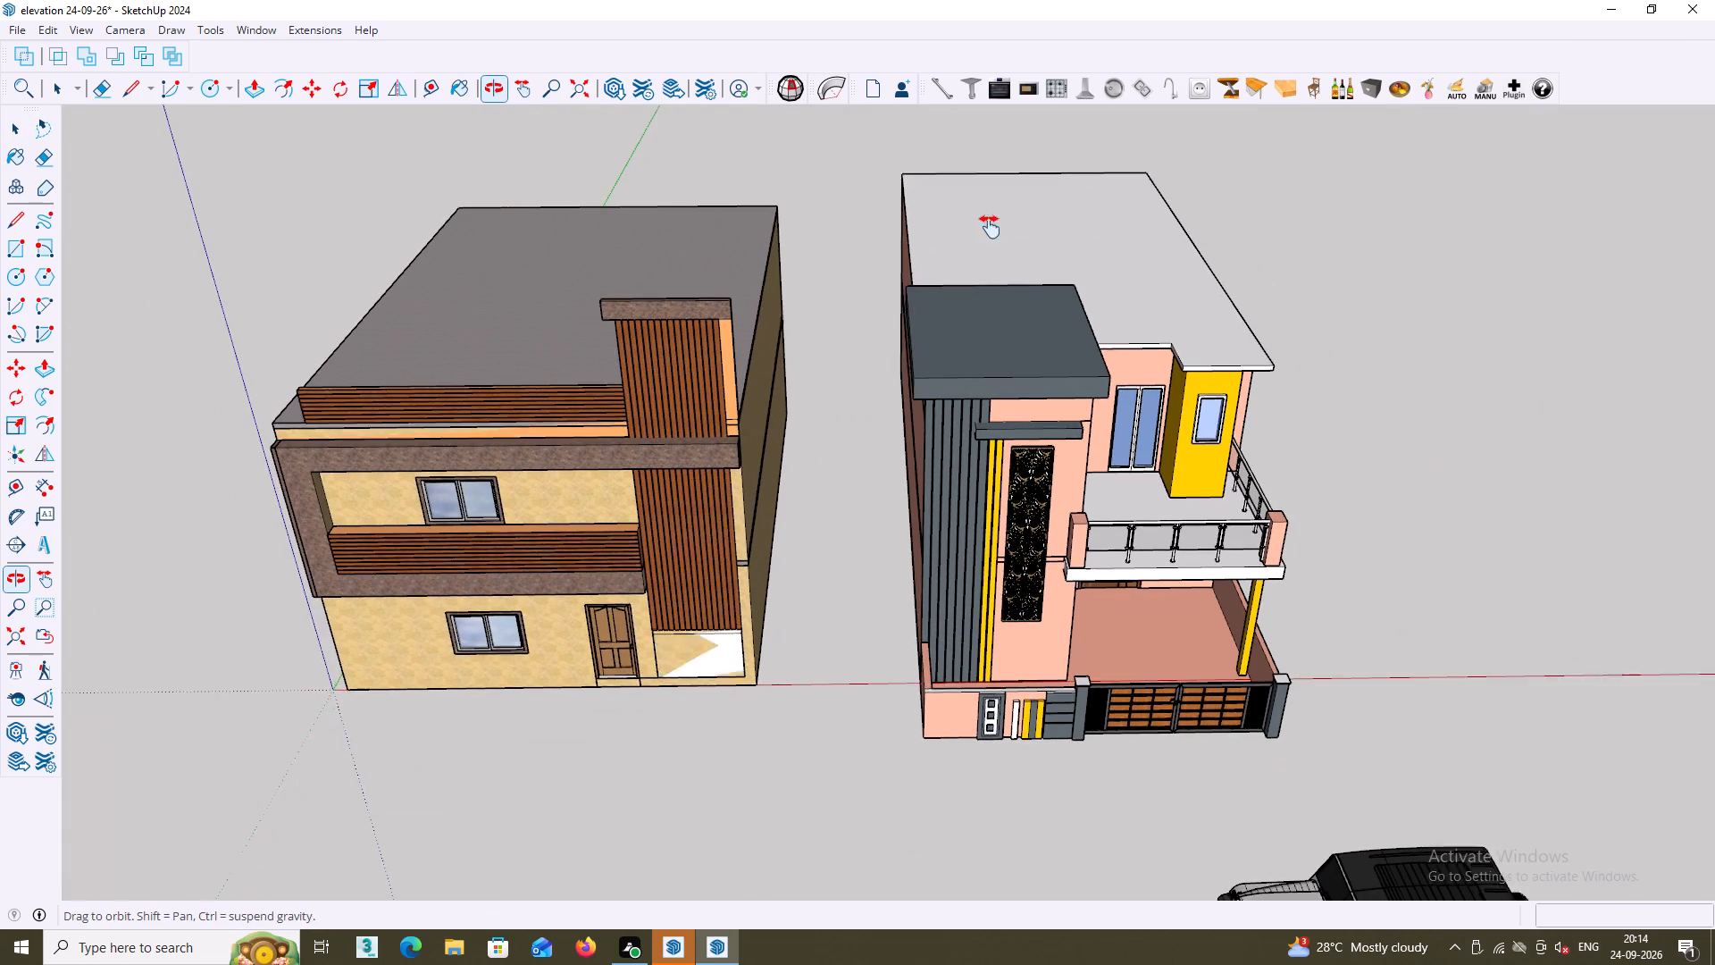
pyautogui.keyDown('shift'); pyautogui.moveTo(990, 227); pyautogui.dragTo(988, 225, button='middle'); pyautogui.keyUp('shift')
pyautogui.moveTo(1132, 621); pyautogui.dragTo(1152, 560, button='middle')
pyautogui.scroll(6, 1067, 598)
pyautogui.moveTo(992, 623); pyautogui.dragTo(1029, 754, button='middle')
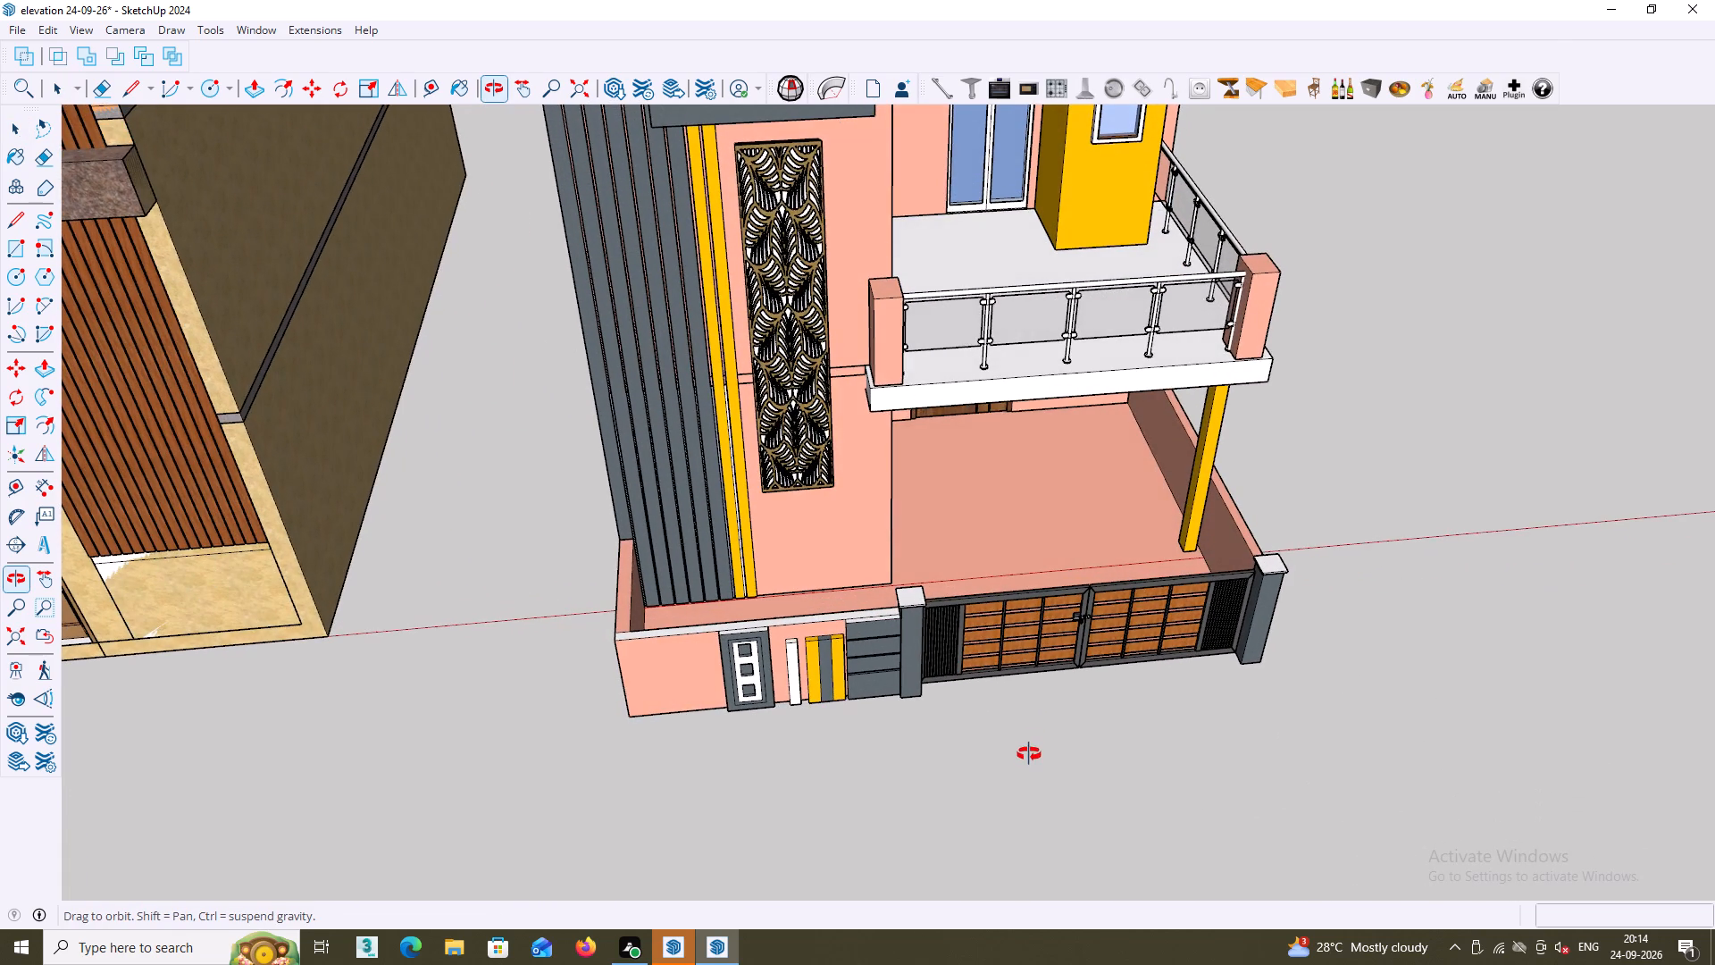
pyautogui.moveTo(1029, 754); pyautogui.dragTo(927, 675, button='middle')
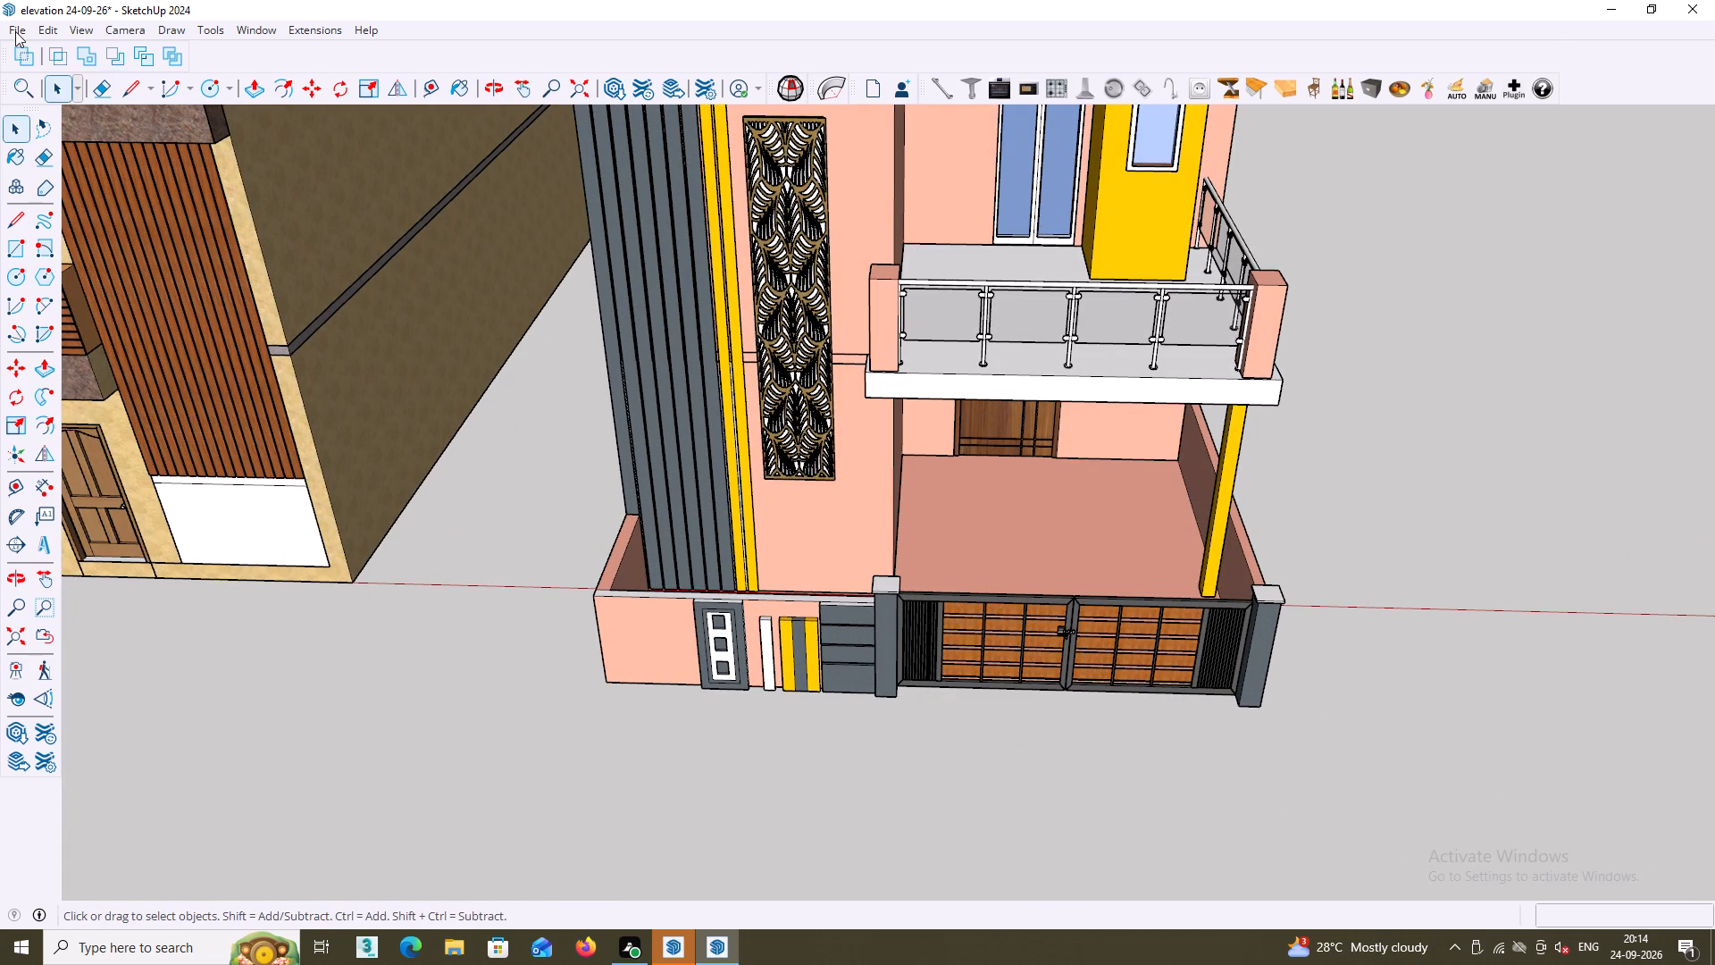
# Save the elevation model.
pyautogui.click(15, 31)
pyautogui.click(34, 114)
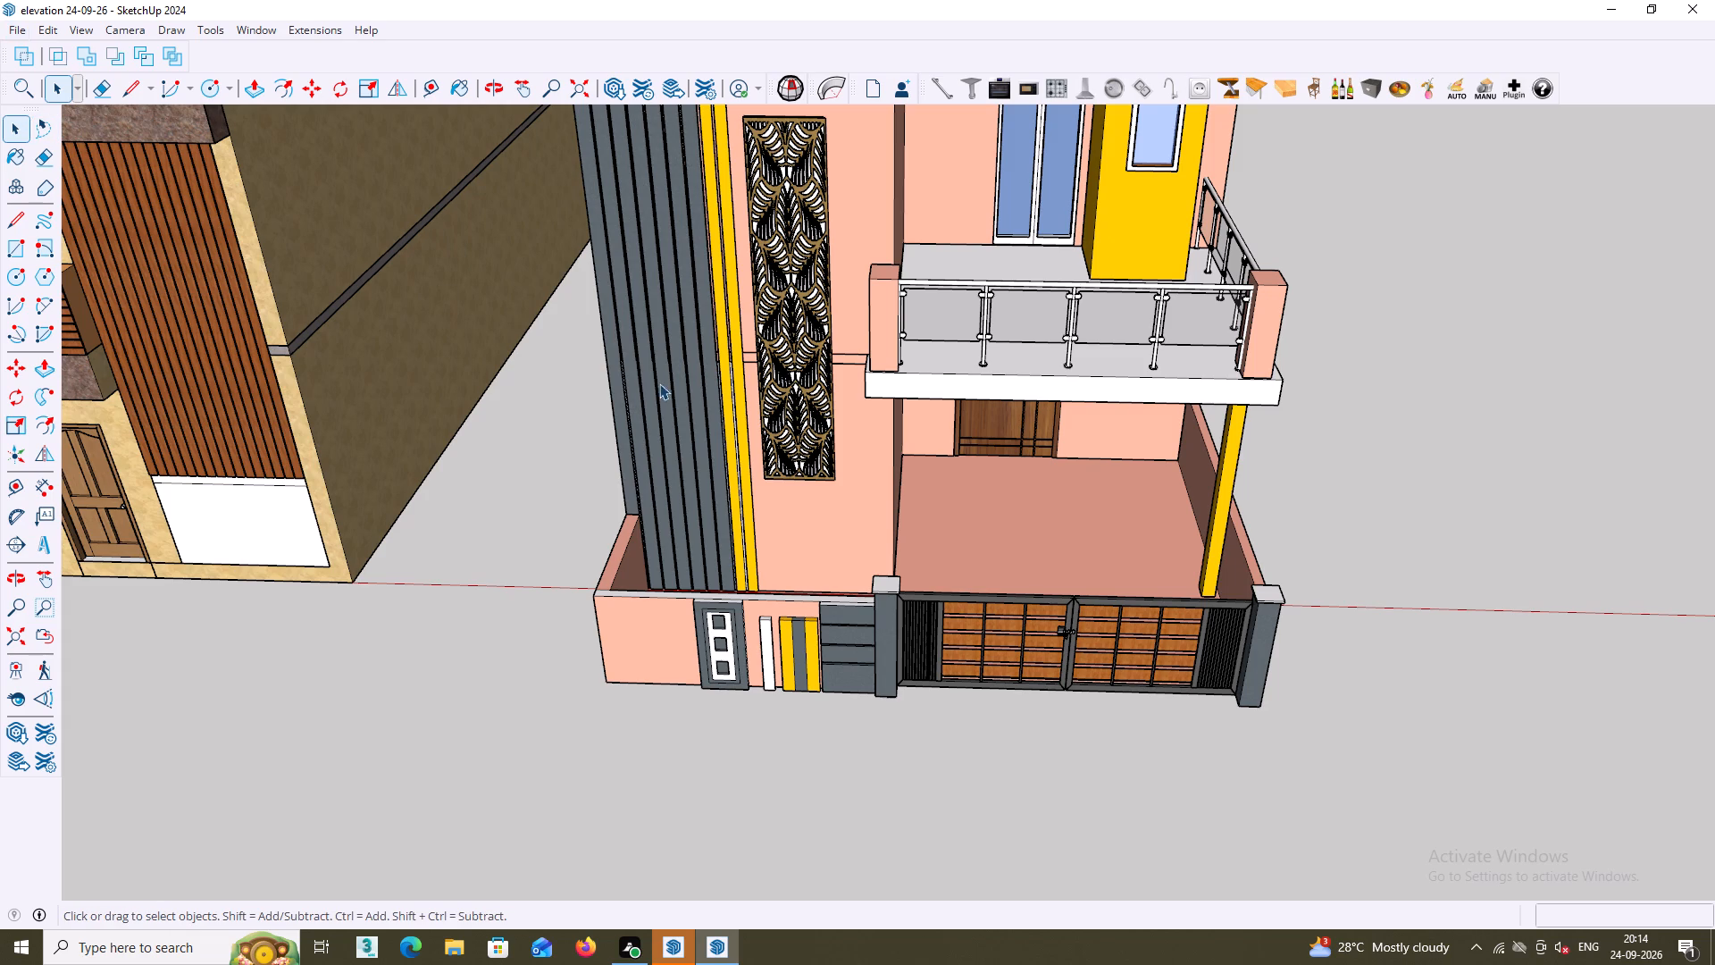
# Examine both houses together with the jeep from farther away and from several heights.
pyautogui.scroll(-3, 880, 485)
pyautogui.scroll(-5, 917, 568)
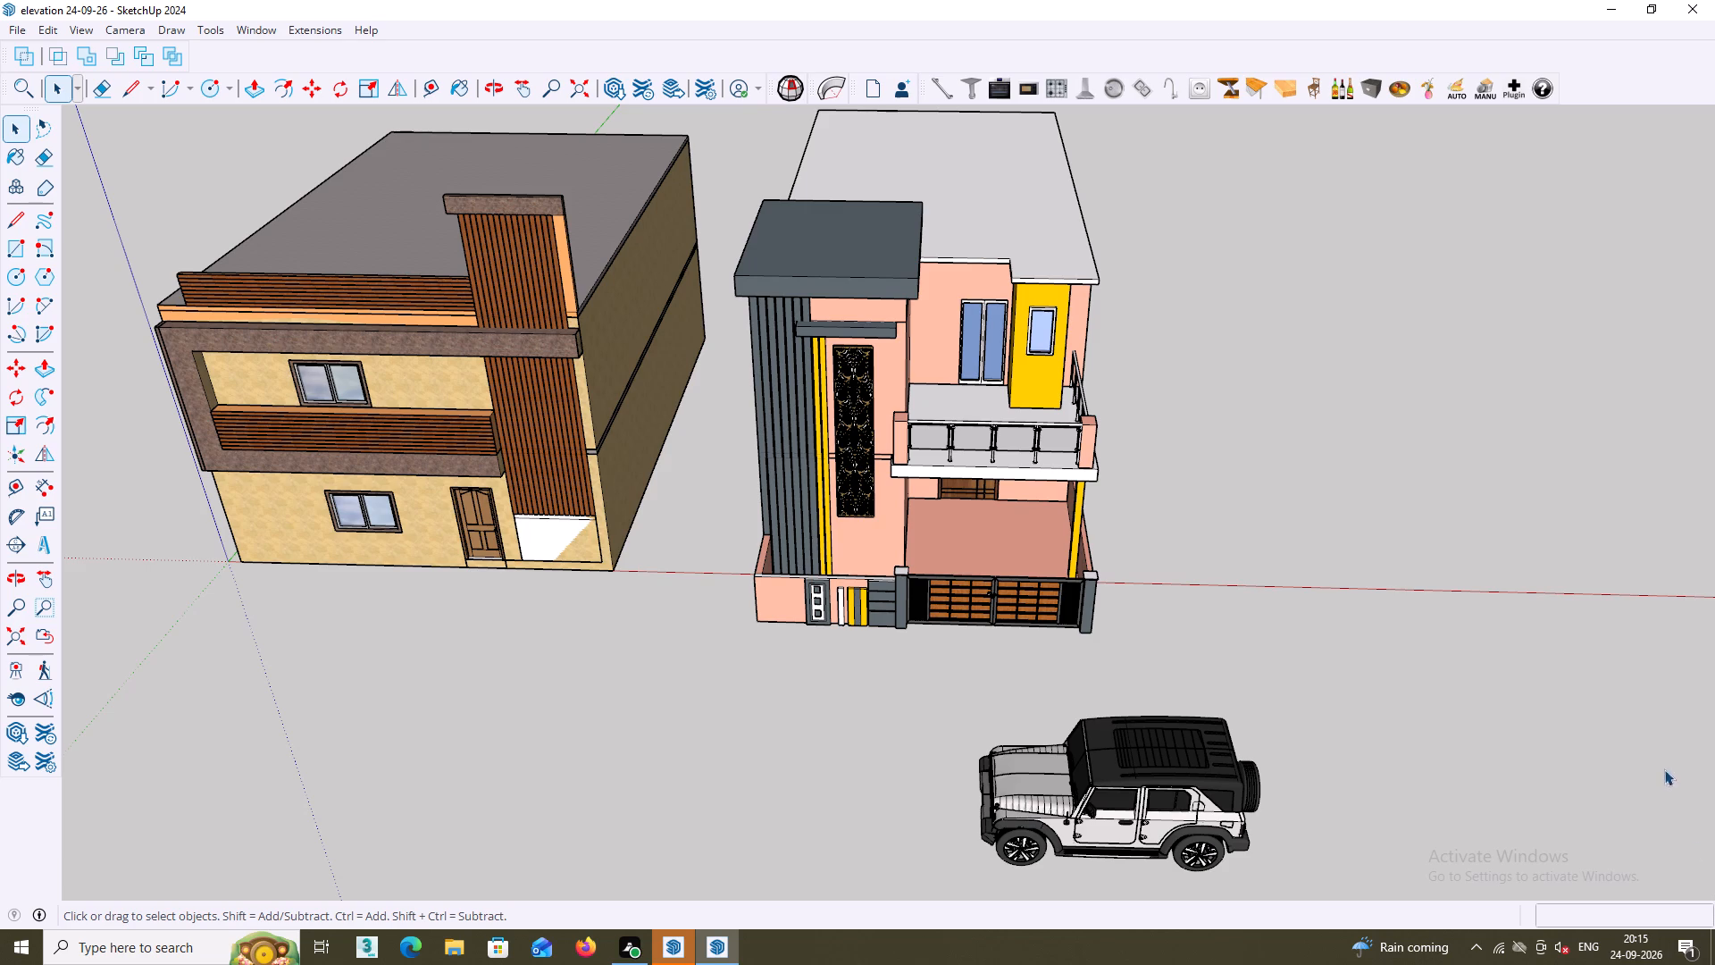
pyautogui.keyDown('shift'); pyautogui.moveTo(1123, 895); pyautogui.dragTo(1126, 824, button='middle'); pyautogui.keyUp('shift')
pyautogui.keyDown('shift'); pyautogui.moveTo(1126, 824); pyautogui.dragTo(1131, 672, button='middle'); pyautogui.keyUp('shift')
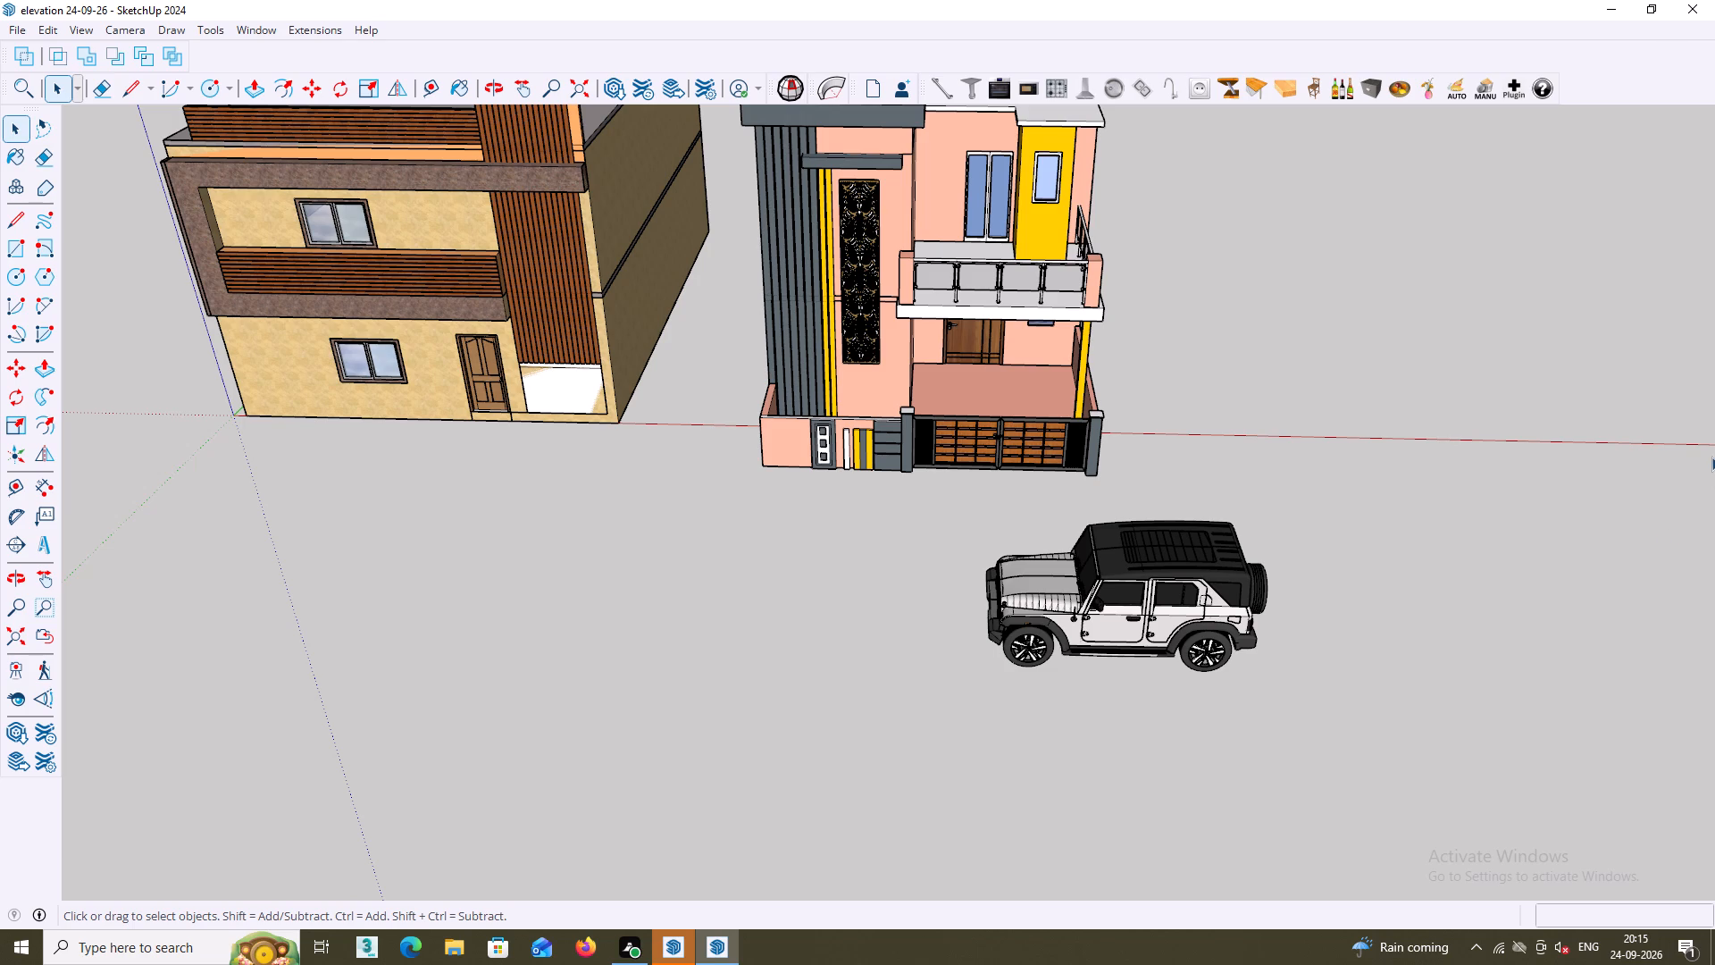
pyautogui.scroll(-2, 1679, 333)
pyautogui.scroll(-3, 1422, 431)
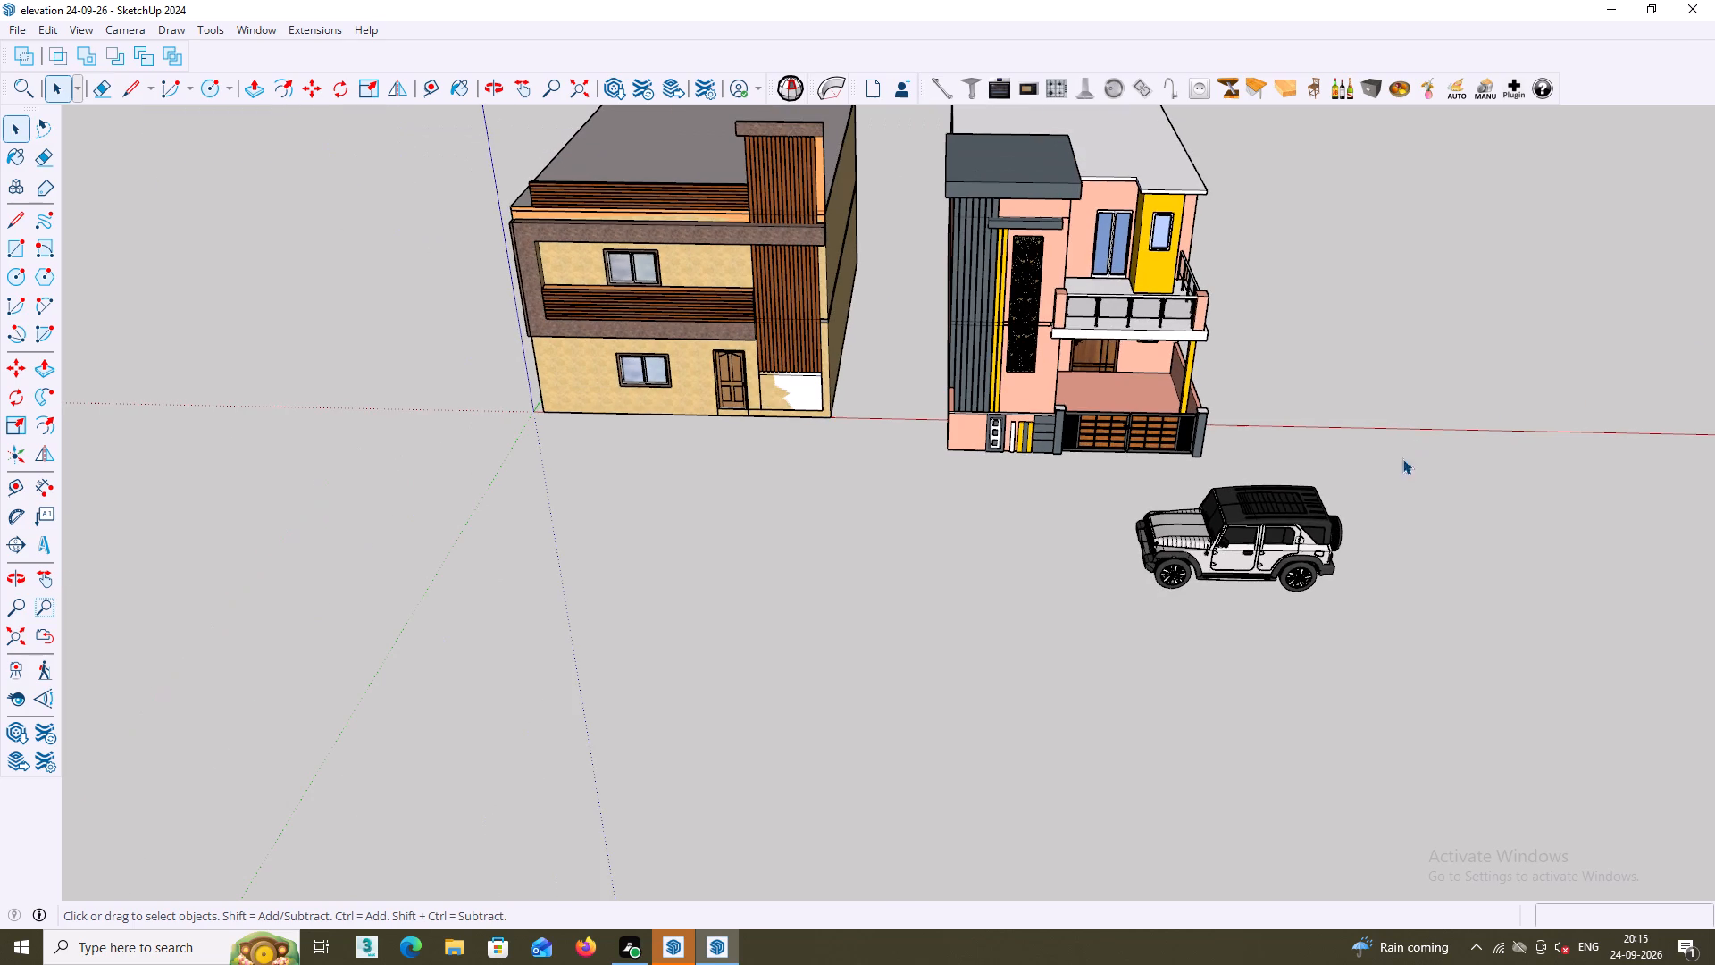
pyautogui.keyDown('shift'); pyautogui.moveTo(1388, 485); pyautogui.dragTo(1302, 545, button='middle'); pyautogui.keyUp('shift')
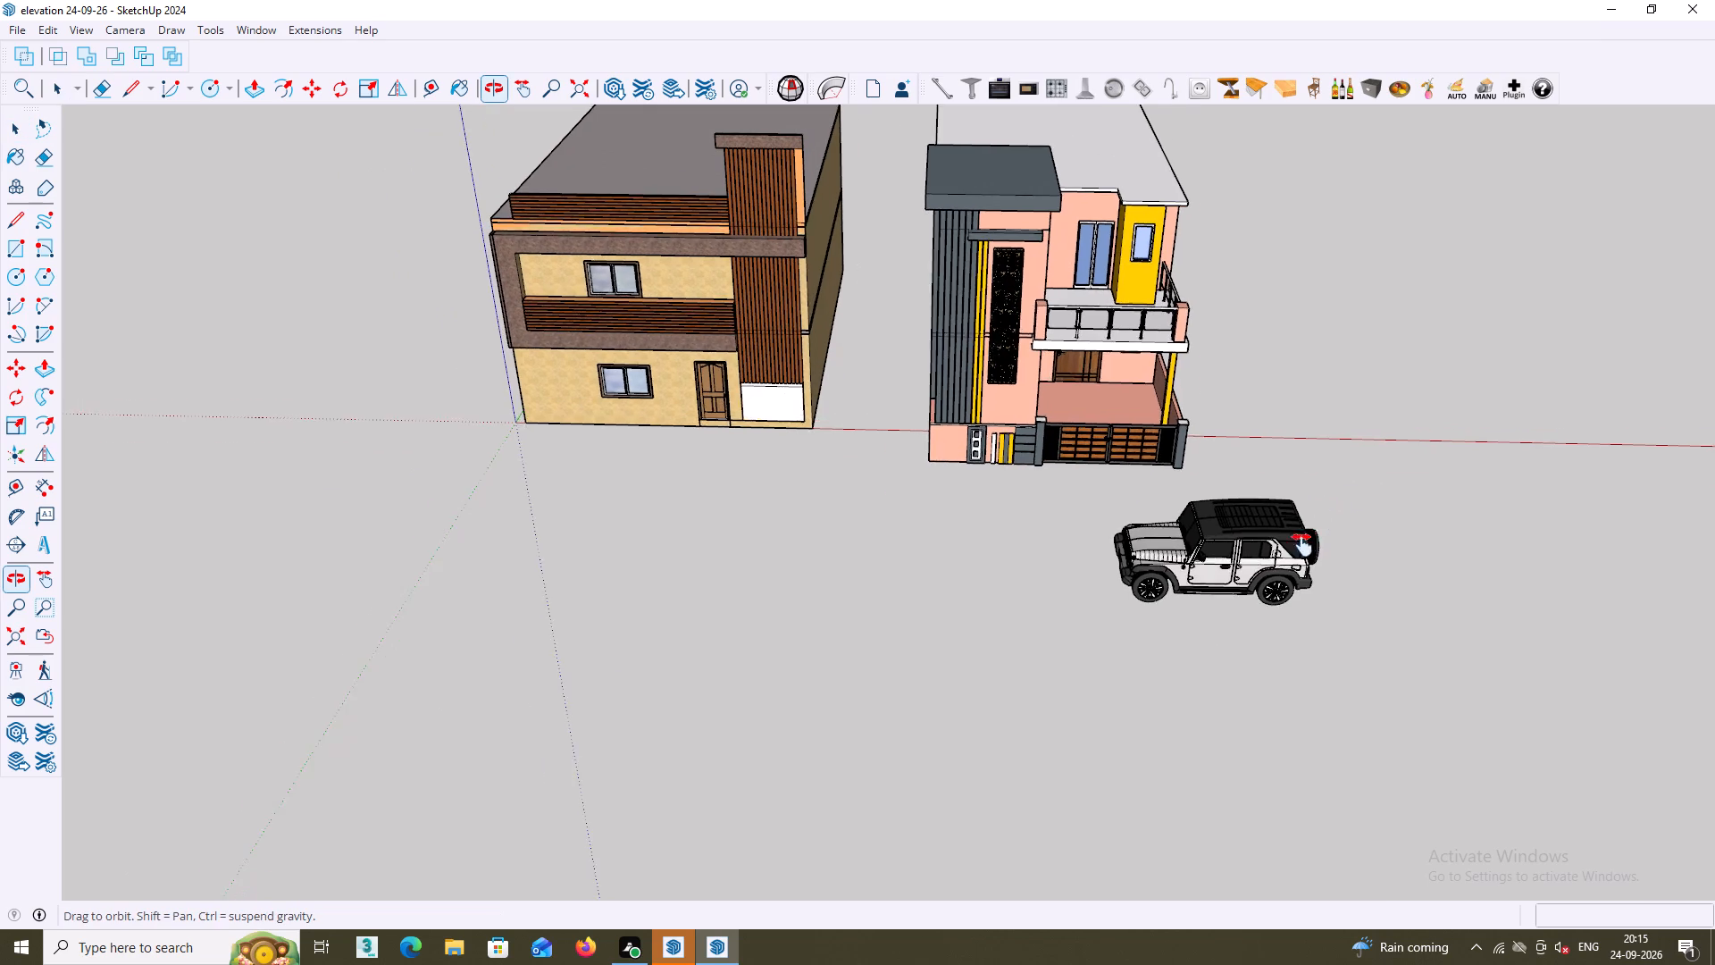
pyautogui.keyDown('shift'); pyautogui.moveTo(1302, 545); pyautogui.dragTo(1215, 575, button='middle'); pyautogui.keyUp('shift')
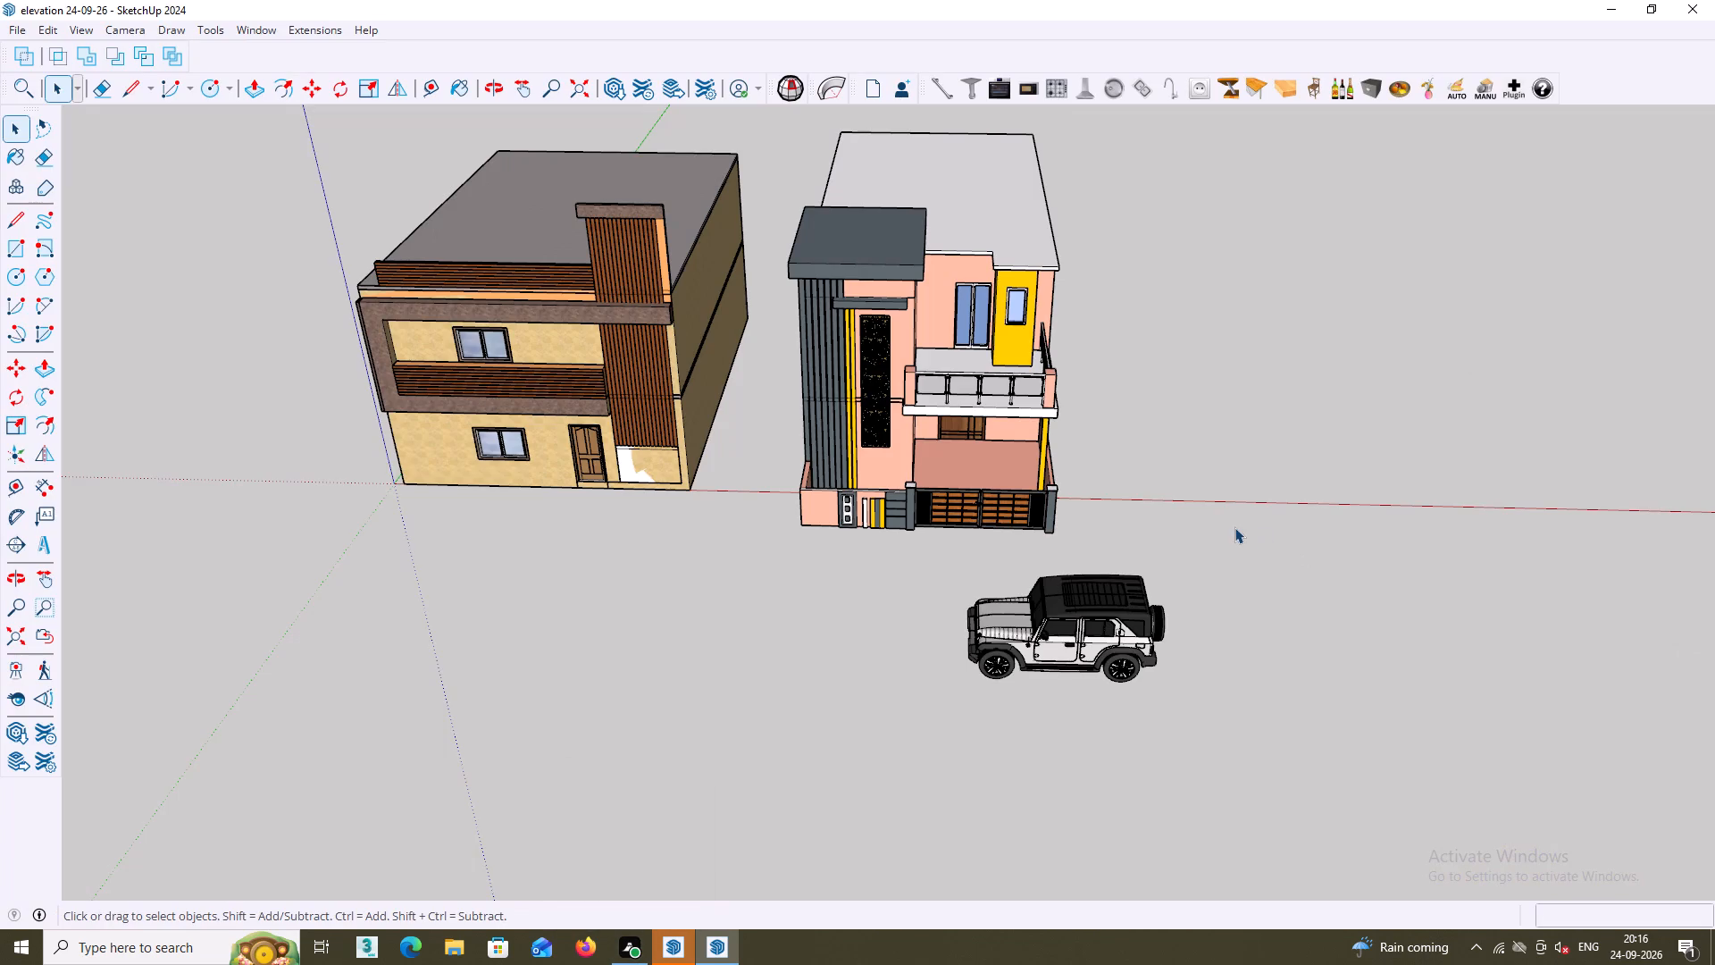
pyautogui.scroll(-5, 1230, 479)
pyautogui.keyDown('shift'); pyautogui.moveTo(1114, 495); pyautogui.dragTo(1032, 327, button='middle'); pyautogui.keyUp('shift')
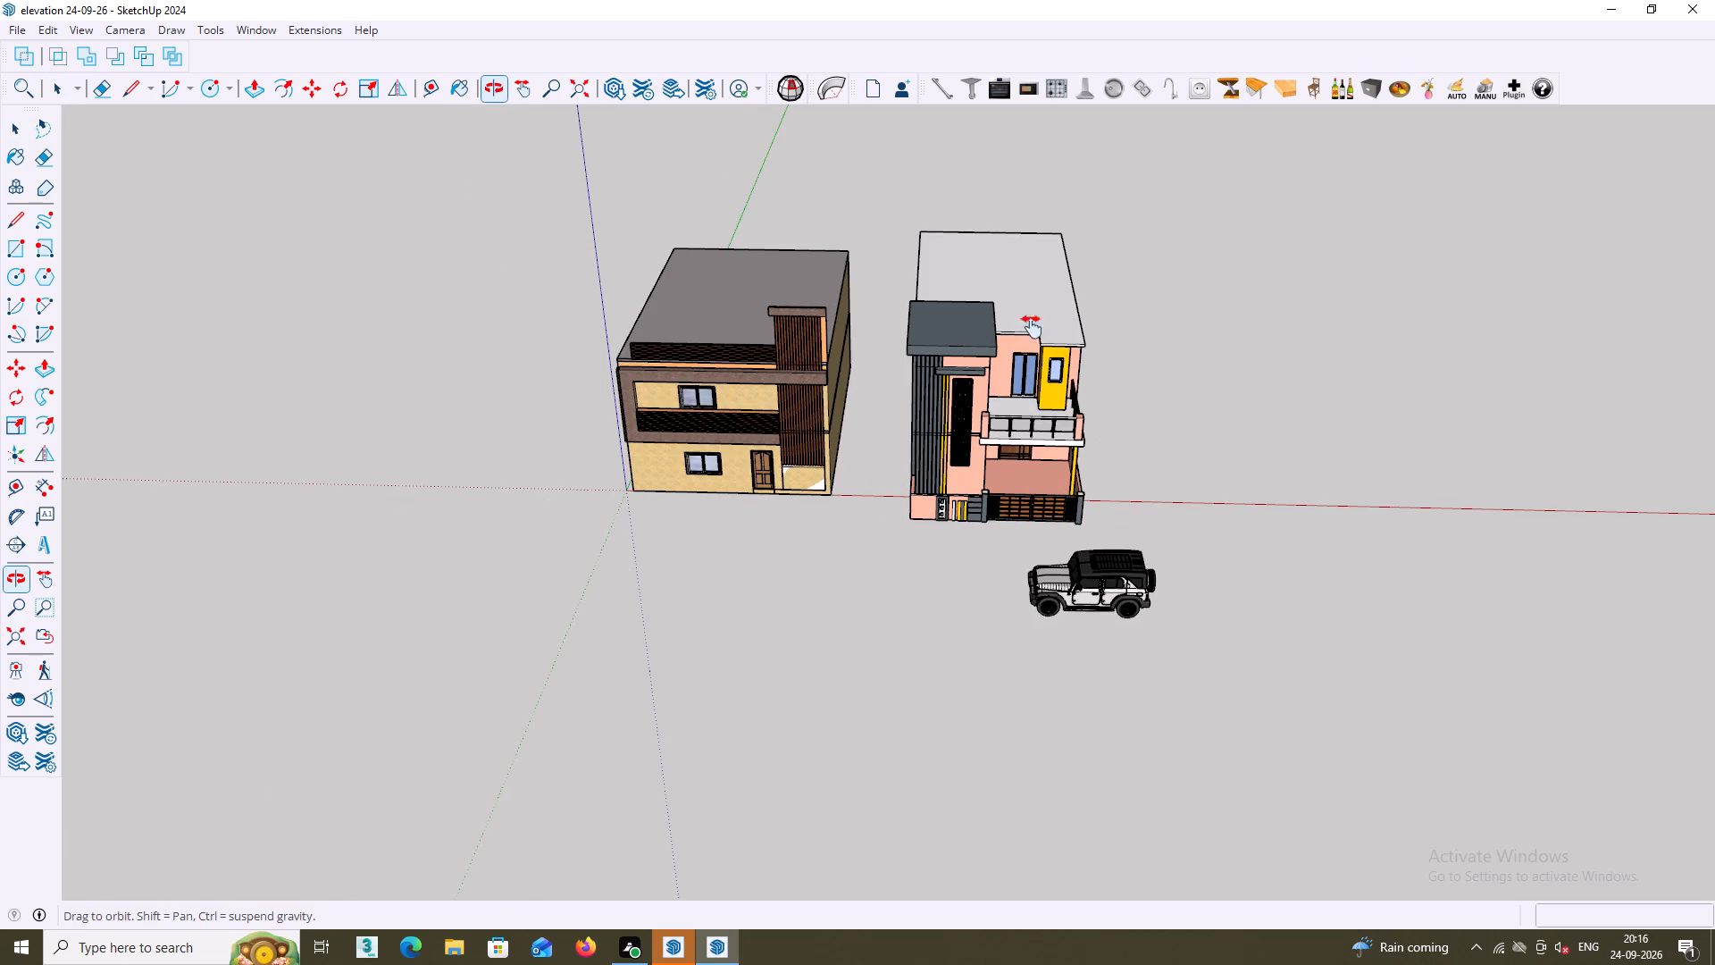
pyautogui.keyDown('shift'); pyautogui.moveTo(1032, 327); pyautogui.dragTo(1003, 286, button='middle'); pyautogui.keyUp('shift')
pyautogui.moveTo(1043, 298); pyautogui.dragTo(1065, 439, button='middle')
pyautogui.keyDown('shift'); pyautogui.moveTo(1057, 398); pyautogui.dragTo(1082, 478, button='middle'); pyautogui.keyUp('shift')
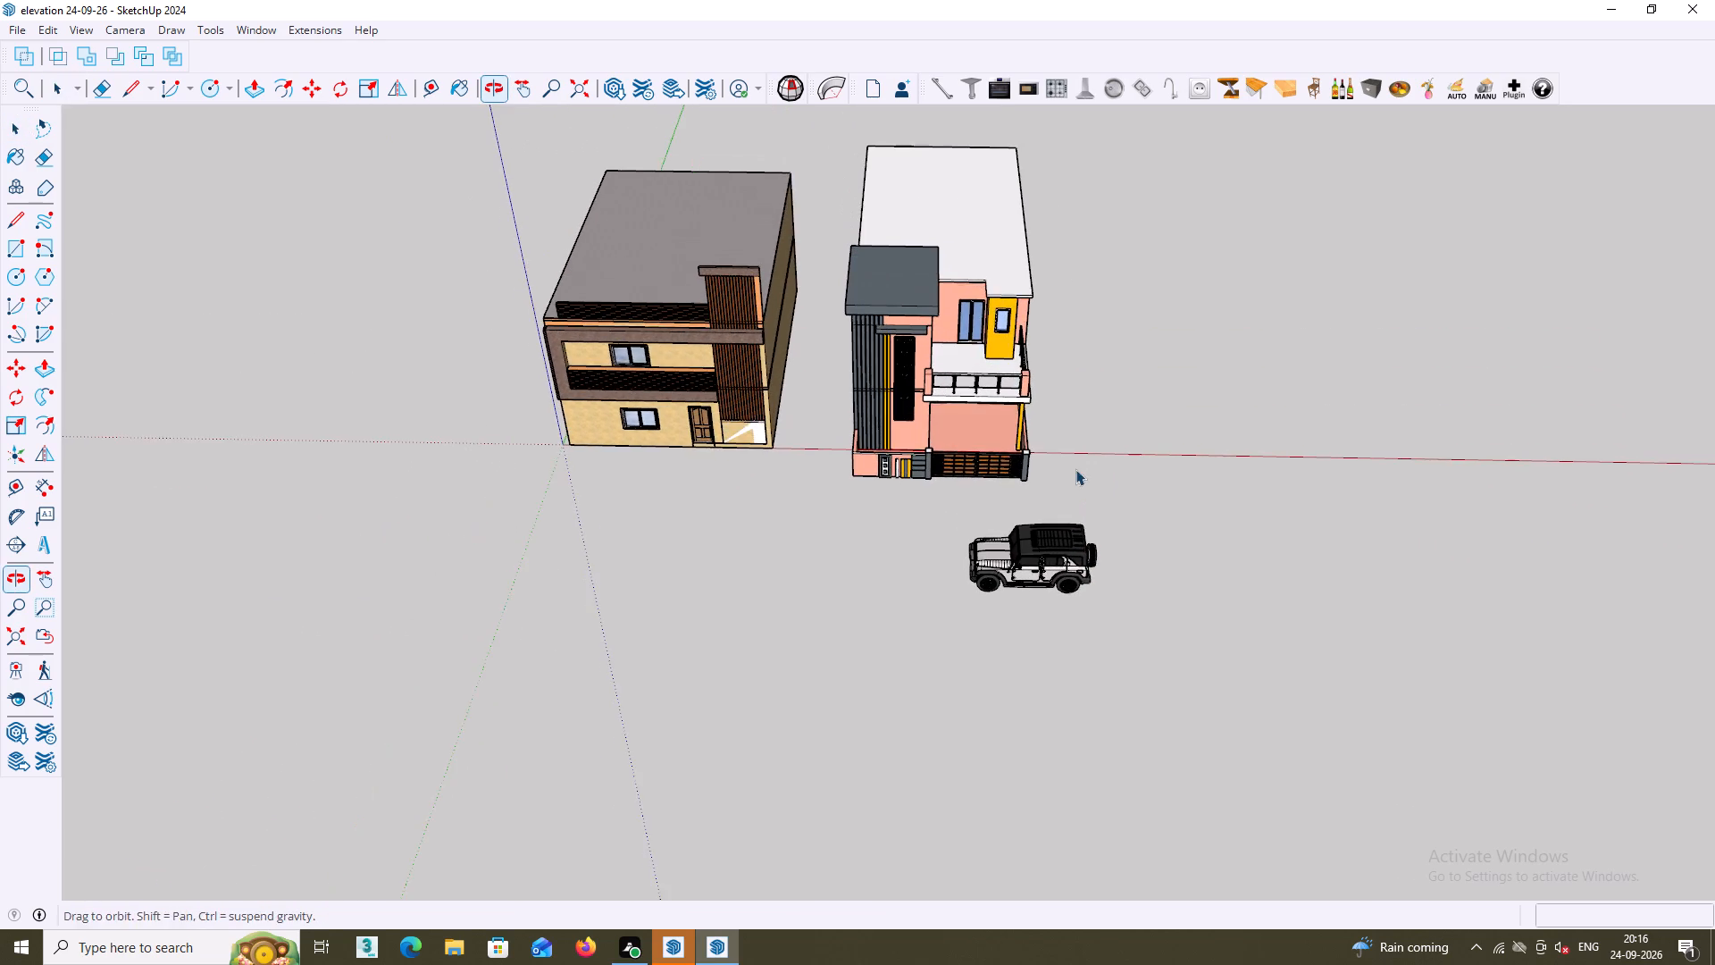
pyautogui.moveTo(1071, 461); pyautogui.dragTo(1077, 310, button='middle')
pyautogui.scroll(6, 1043, 446)
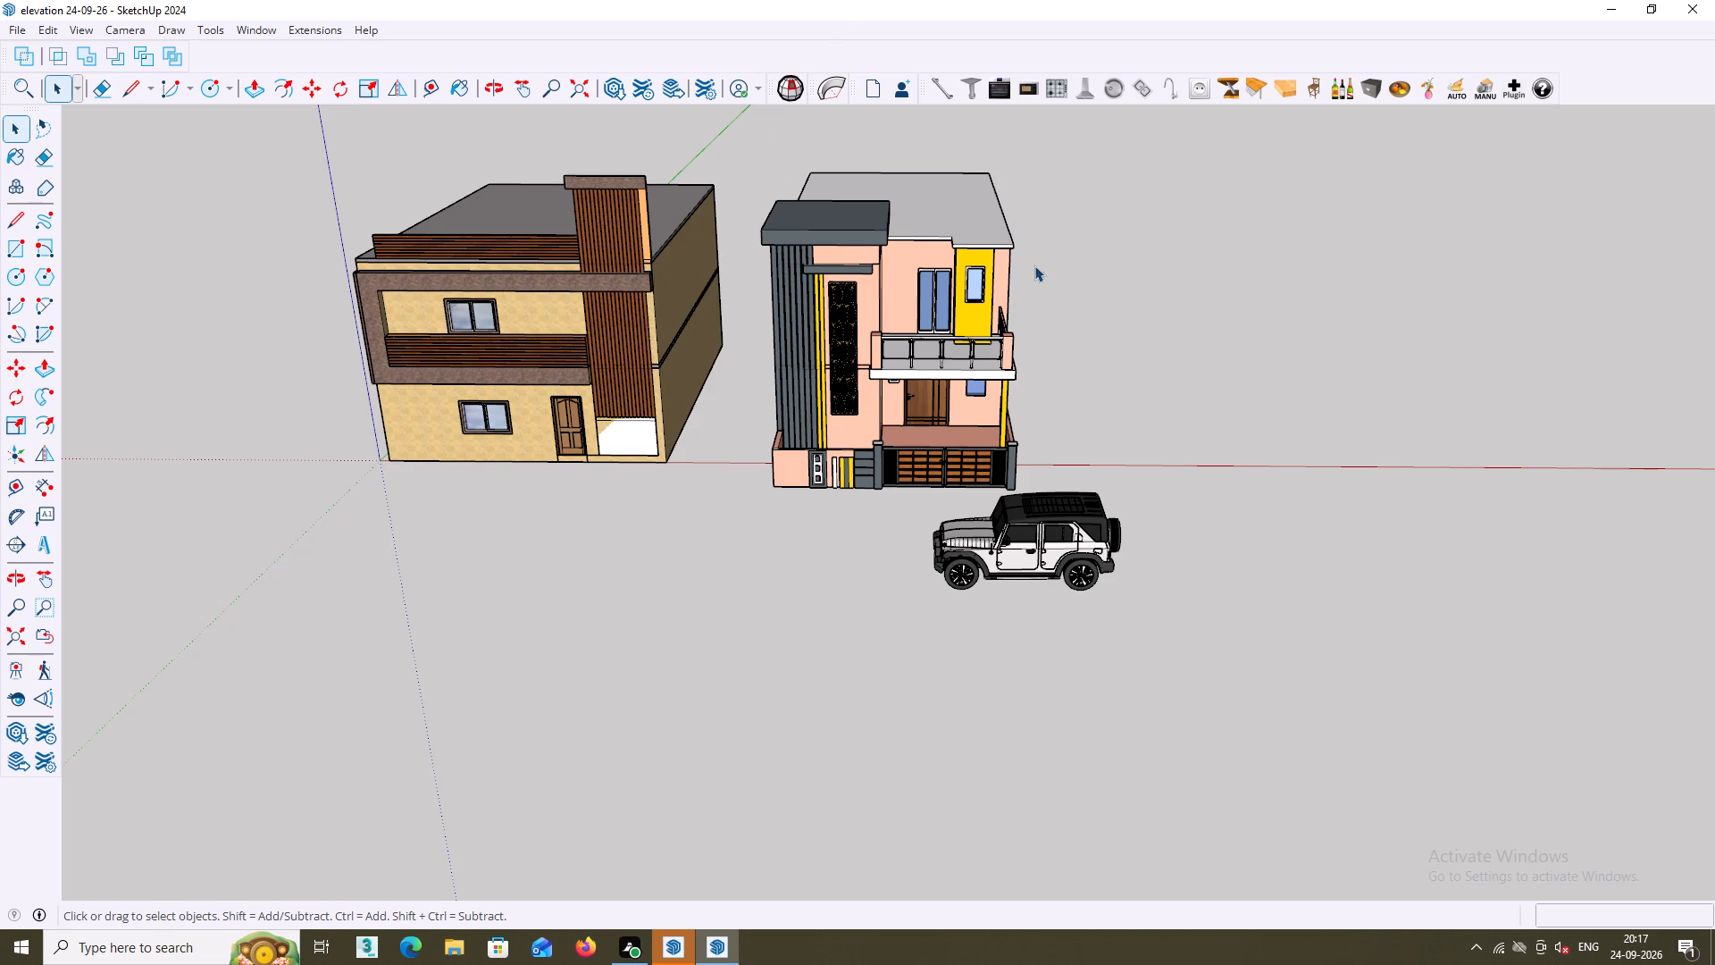
# Draw two freehand rectangles on the open ground beside the pink house.
pyautogui.scroll(12, 901, 256)
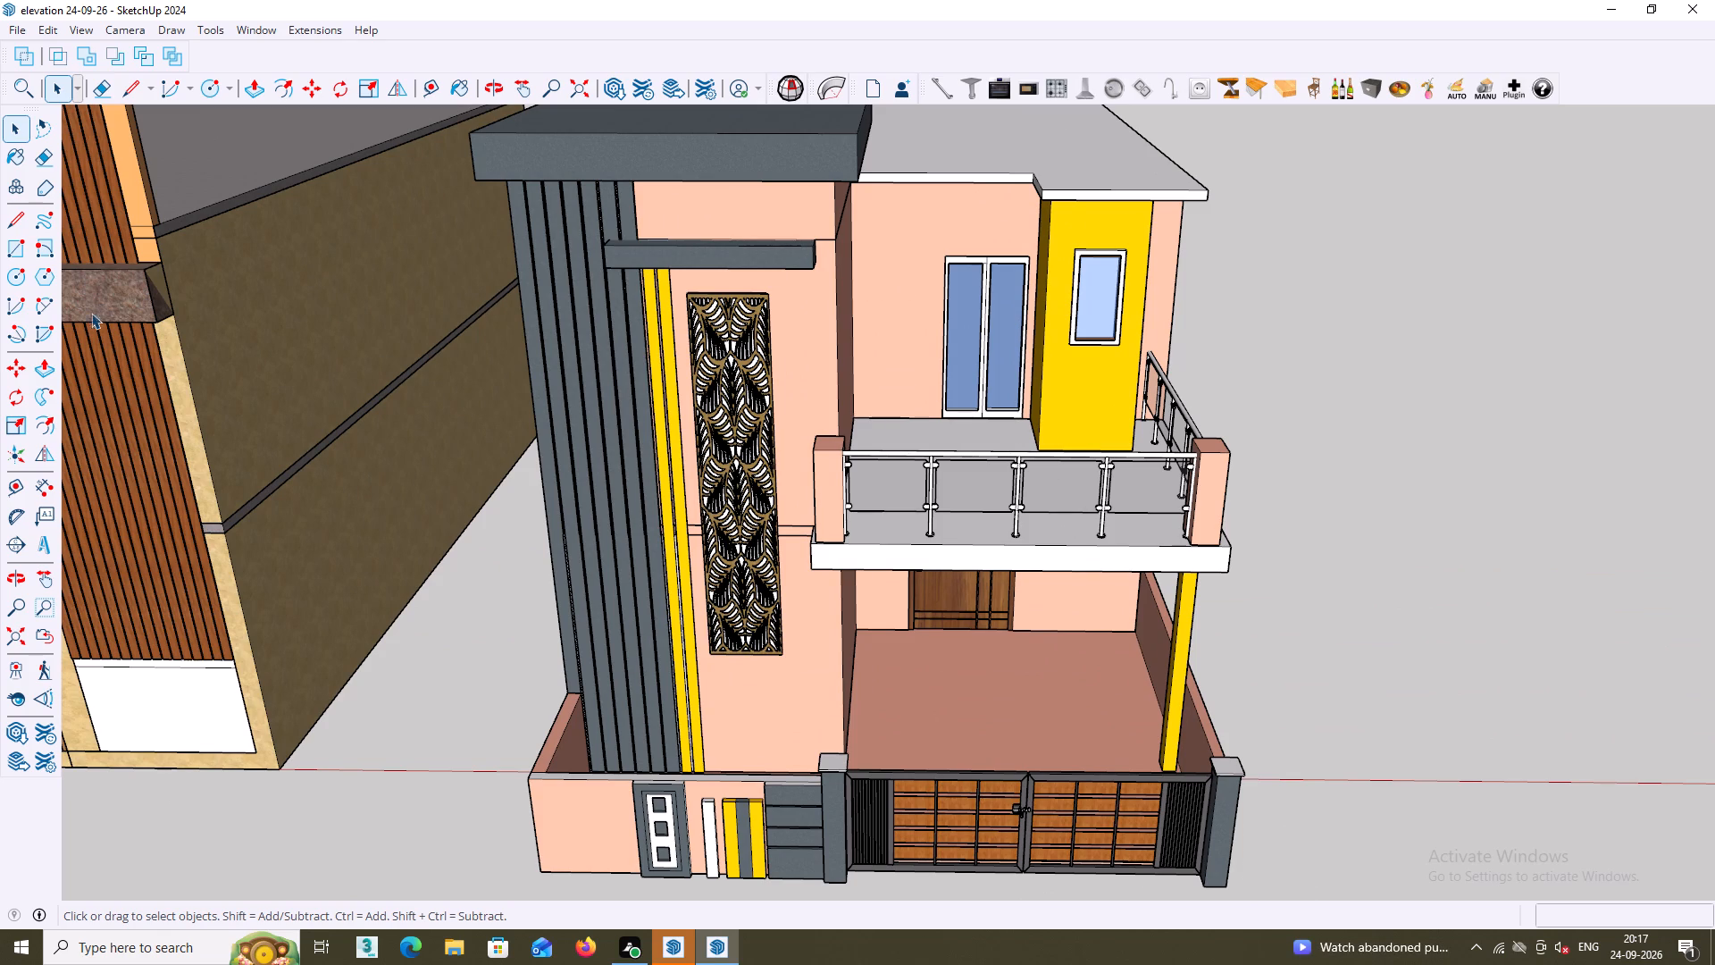
pyautogui.doubleClick(7, 240)
pyautogui.scroll(-11, 665, 326)
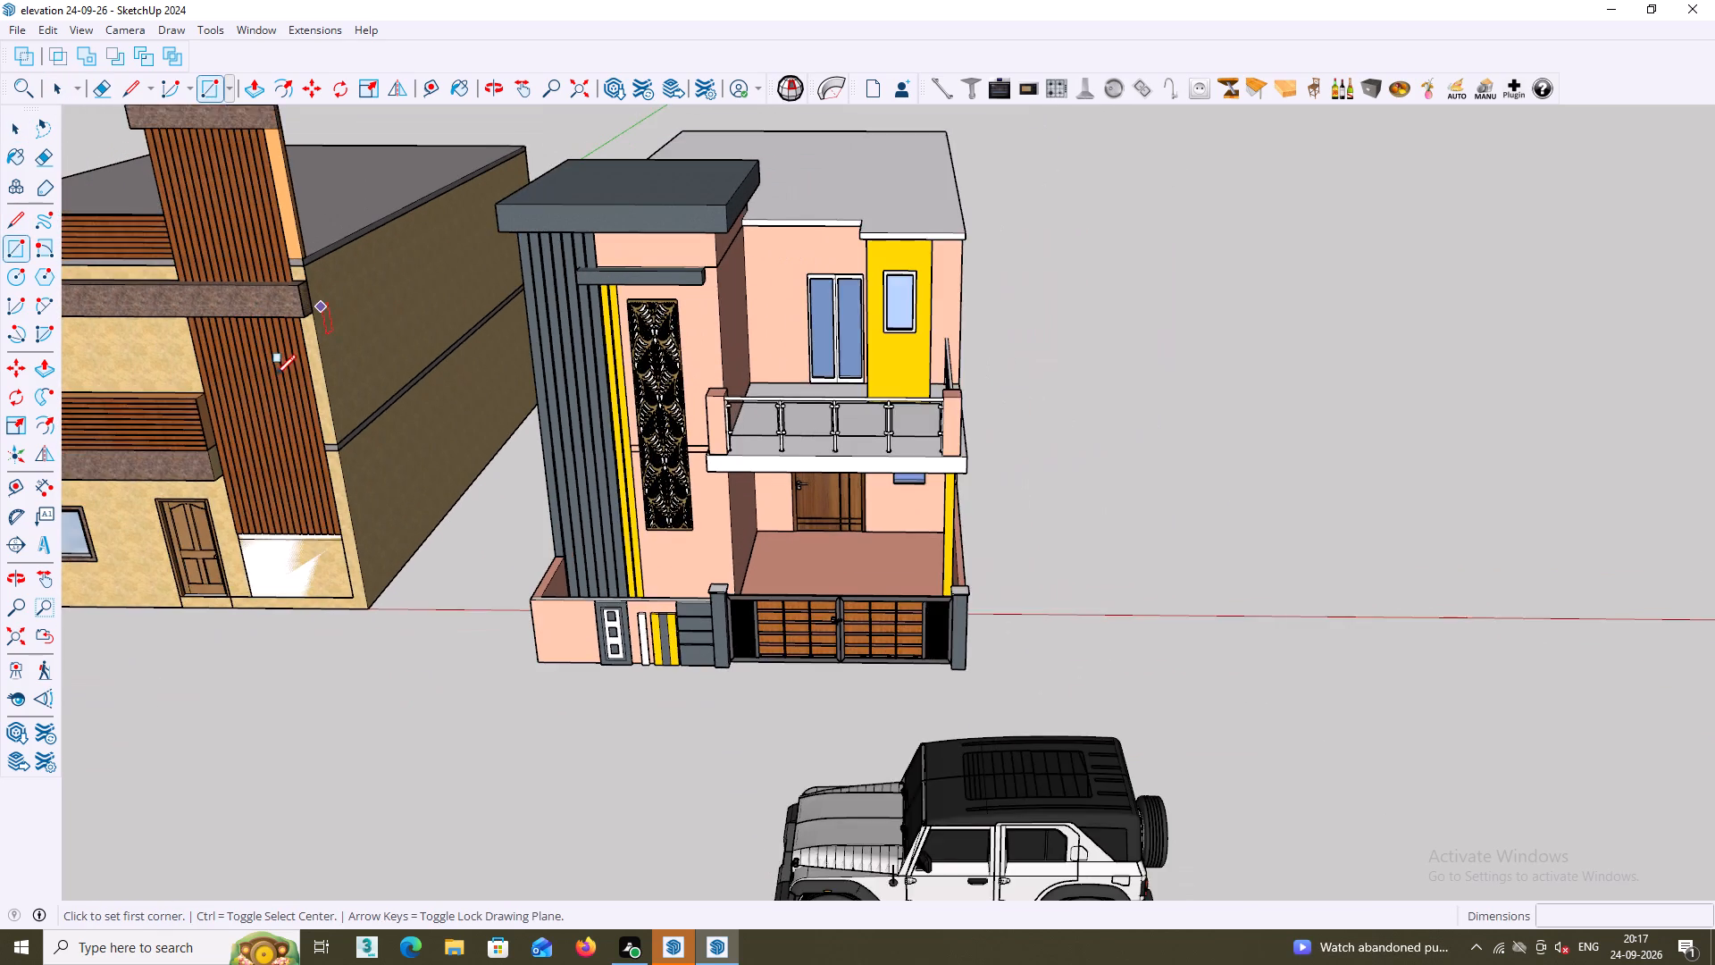
pyautogui.scroll(8, 1051, 512)
pyautogui.click(1130, 477)
pyautogui.moveTo(1130, 477); pyautogui.dragTo(1148, 513)
pyautogui.moveTo(1150, 519); pyautogui.dragTo(1152, 530)
pyautogui.moveTo(1164, 558); pyautogui.dragTo(1322, 548)
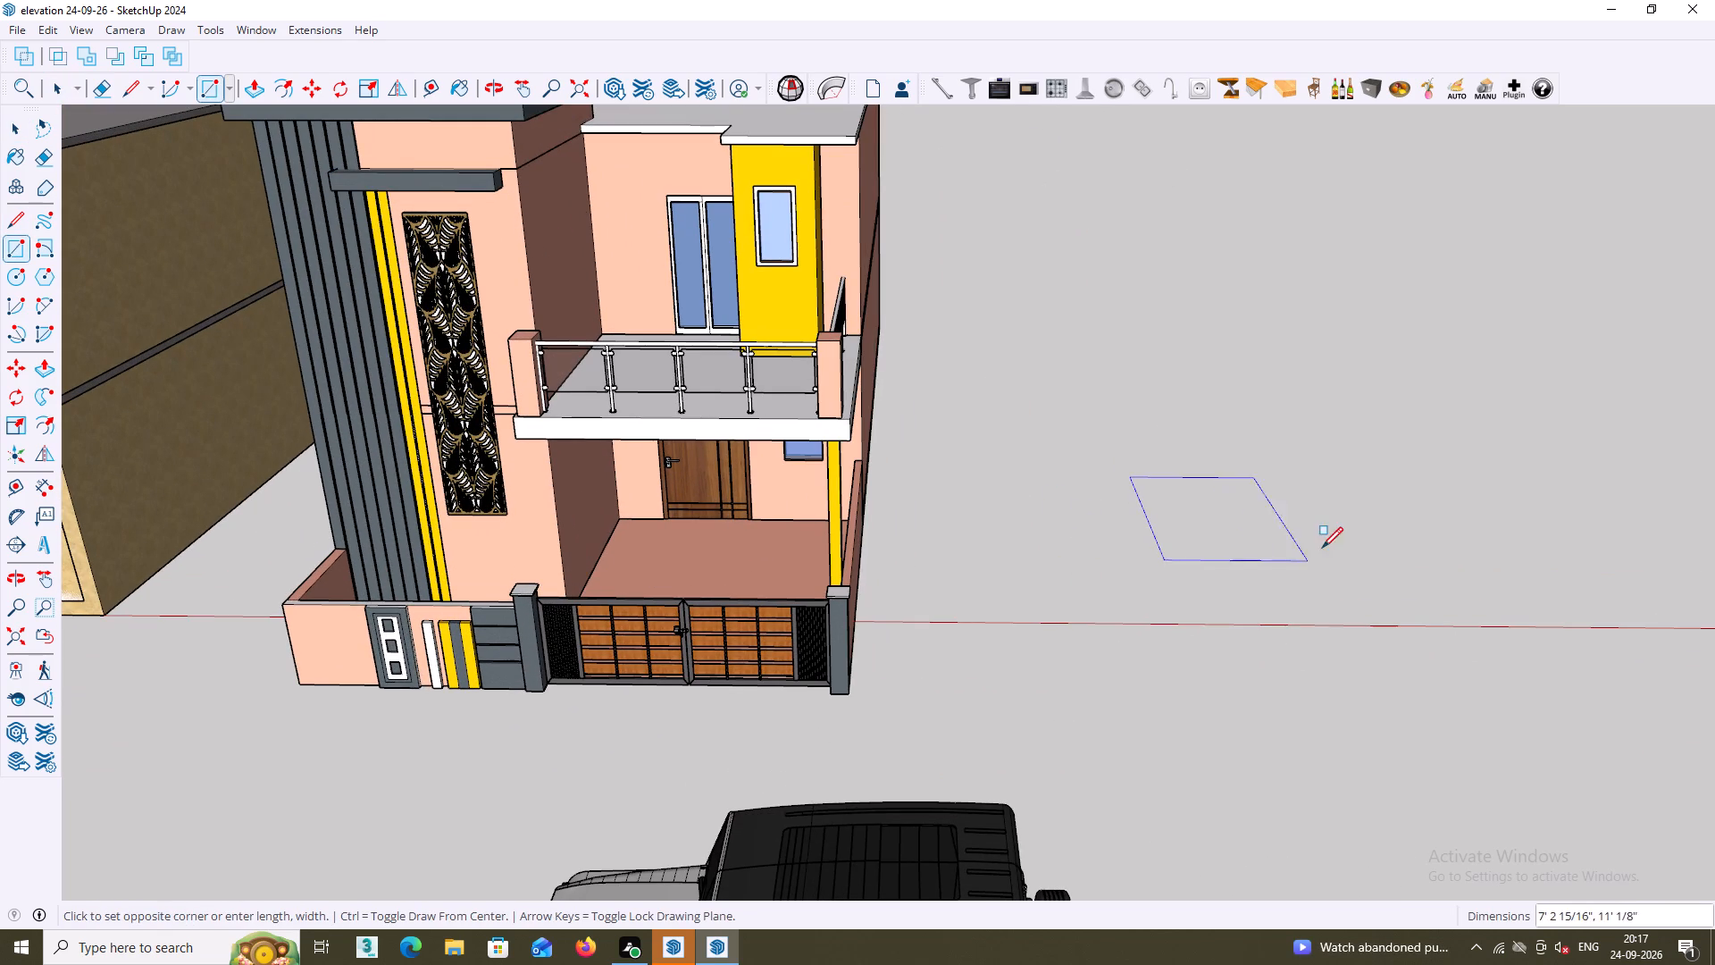
pyautogui.moveTo(1322, 548); pyautogui.dragTo(1318, 537)
pyautogui.click(1314, 524)
pyautogui.tripleClick(1309, 496)
pyautogui.moveTo(1310, 490); pyautogui.dragTo(1334, 475)
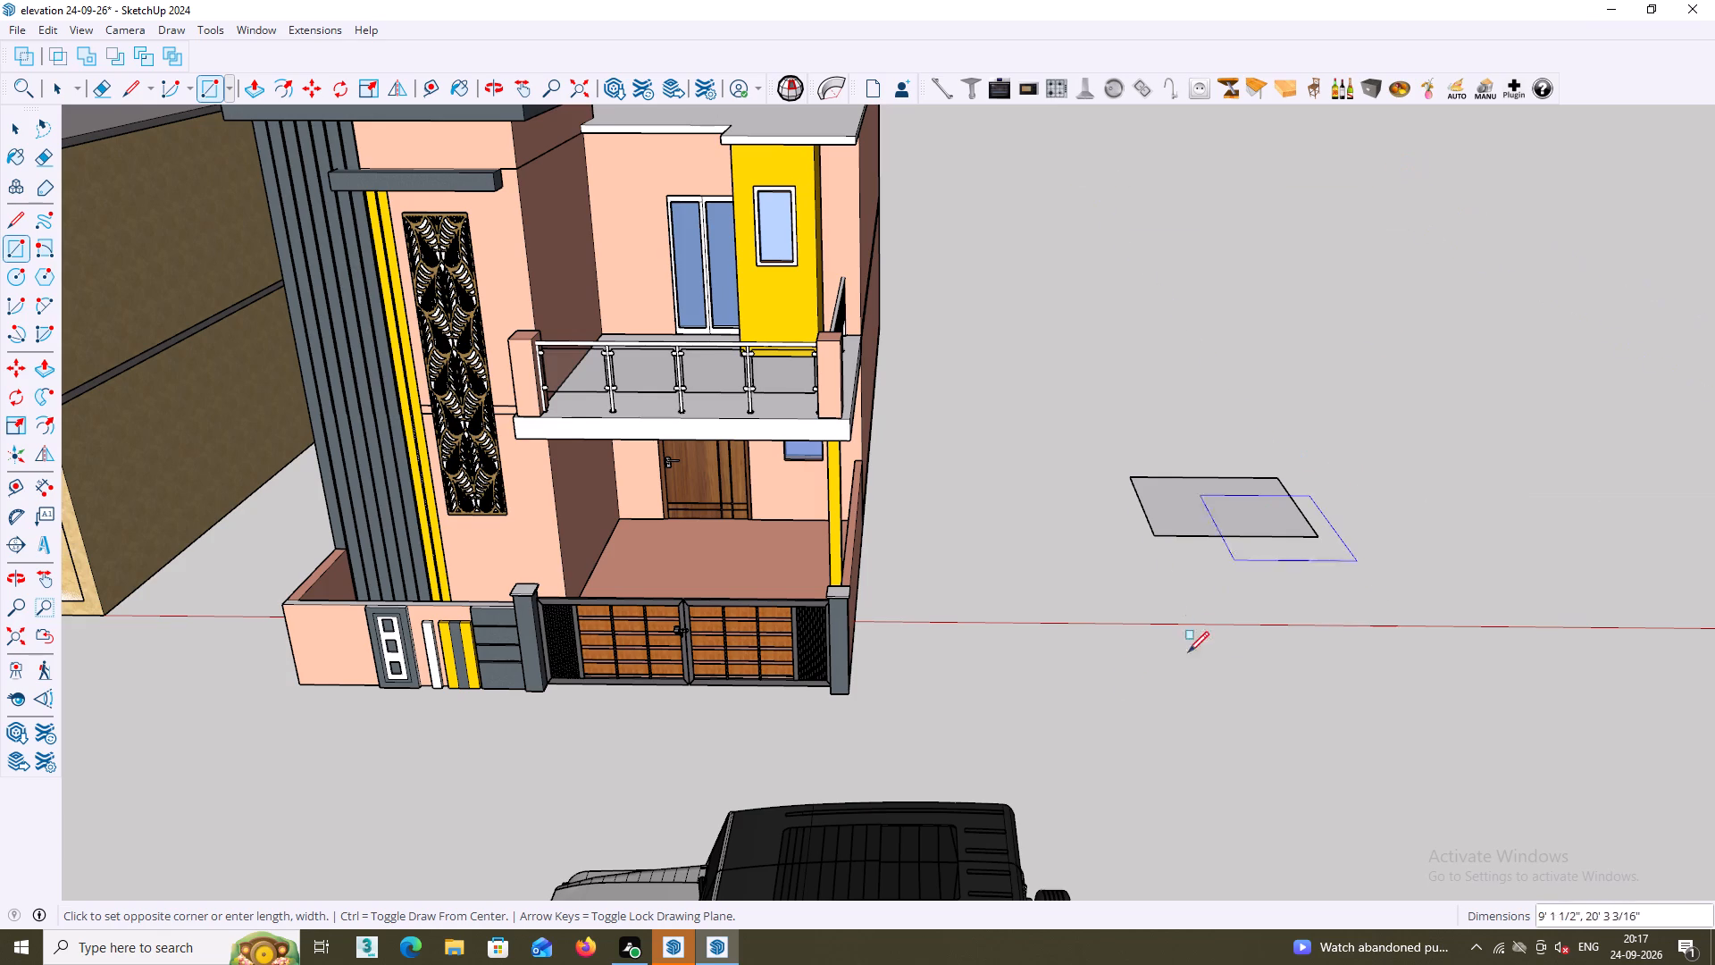
pyautogui.doubleClick(1456, 479)
# Draw further overlapping rectangles on the ground beside the pink house, the last about 9' 7" by 4' 7".
pyautogui.doubleClick(1426, 524)
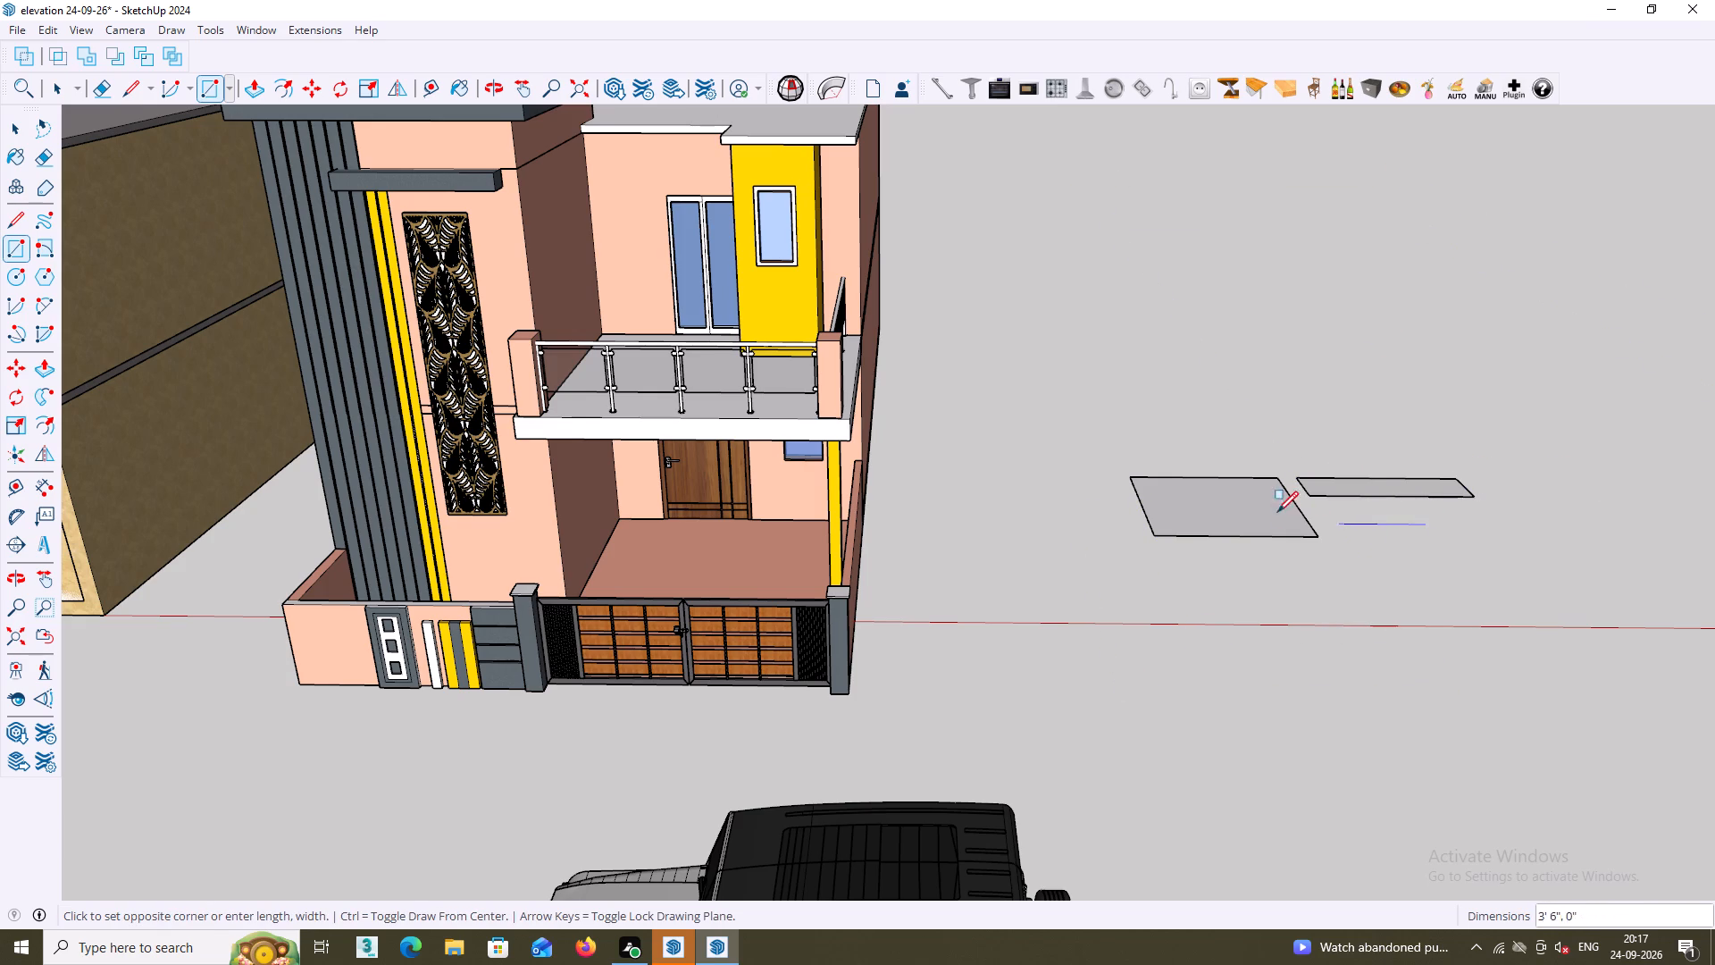
pyautogui.click(1276, 489)
pyautogui.moveTo(1278, 504); pyautogui.dragTo(1284, 524)
pyautogui.moveTo(1318, 581); pyautogui.dragTo(1348, 618)
pyautogui.moveTo(1354, 618); pyautogui.dragTo(1420, 586)
pyautogui.moveTo(1432, 576); pyautogui.dragTo(1438, 540)
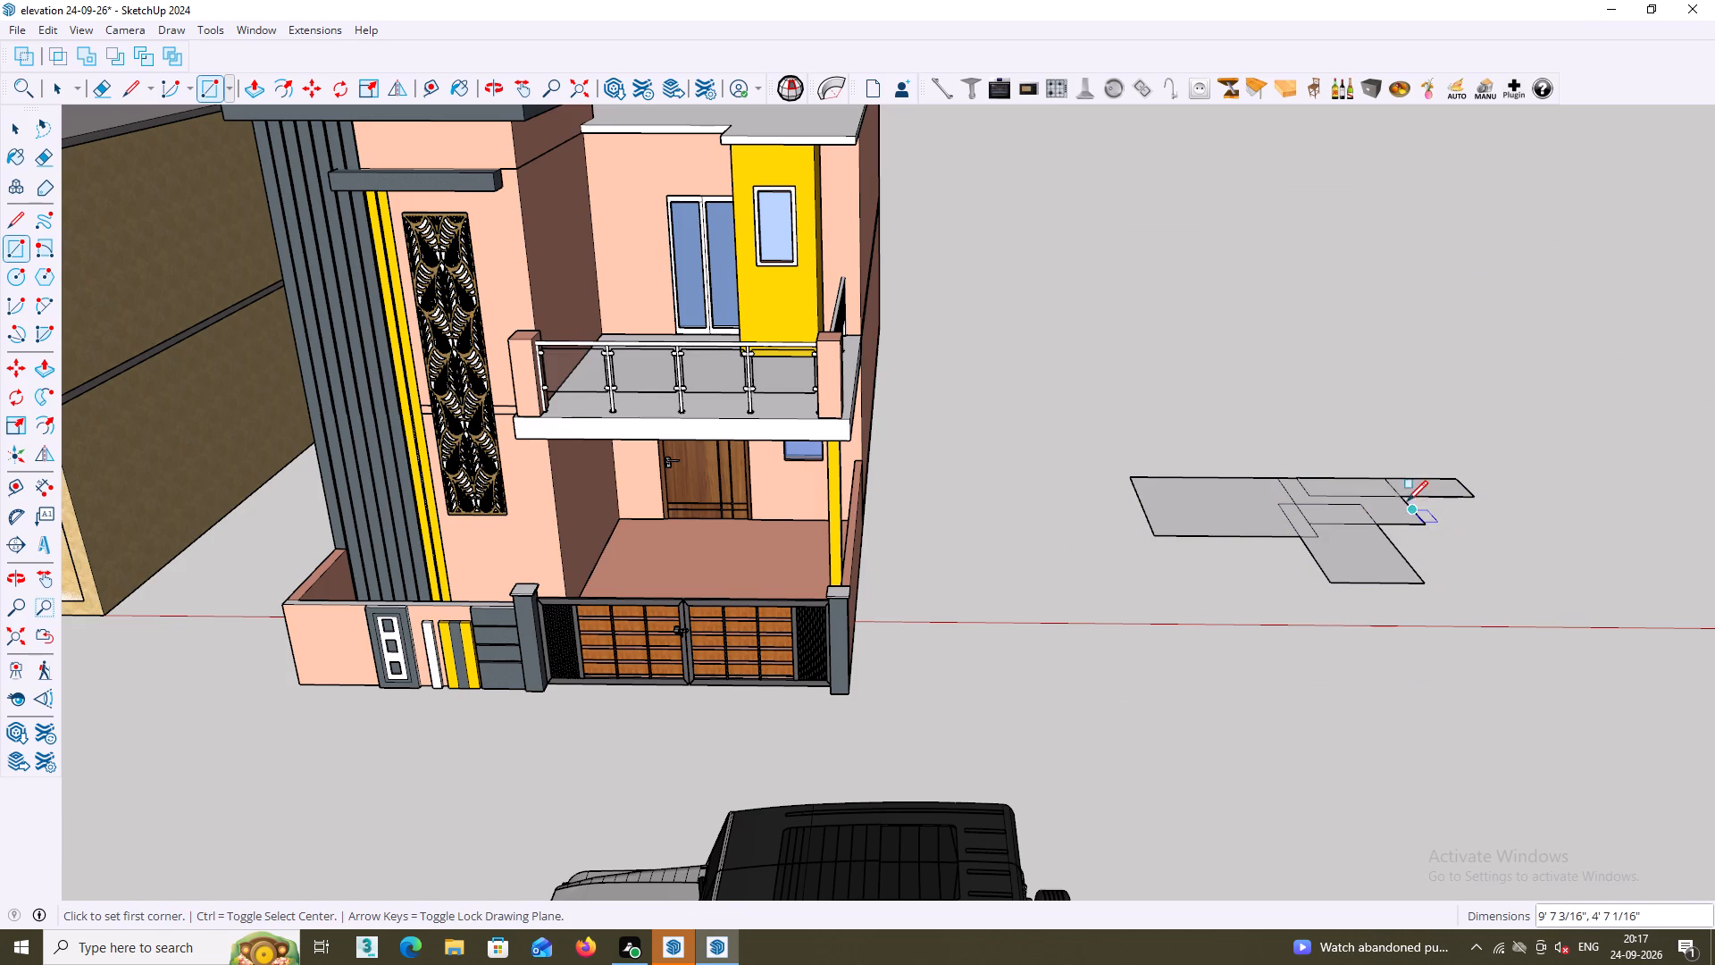
pyautogui.moveTo(1405, 499); pyautogui.dragTo(1388, 533)
pyautogui.moveTo(1386, 536); pyautogui.dragTo(1395, 550)
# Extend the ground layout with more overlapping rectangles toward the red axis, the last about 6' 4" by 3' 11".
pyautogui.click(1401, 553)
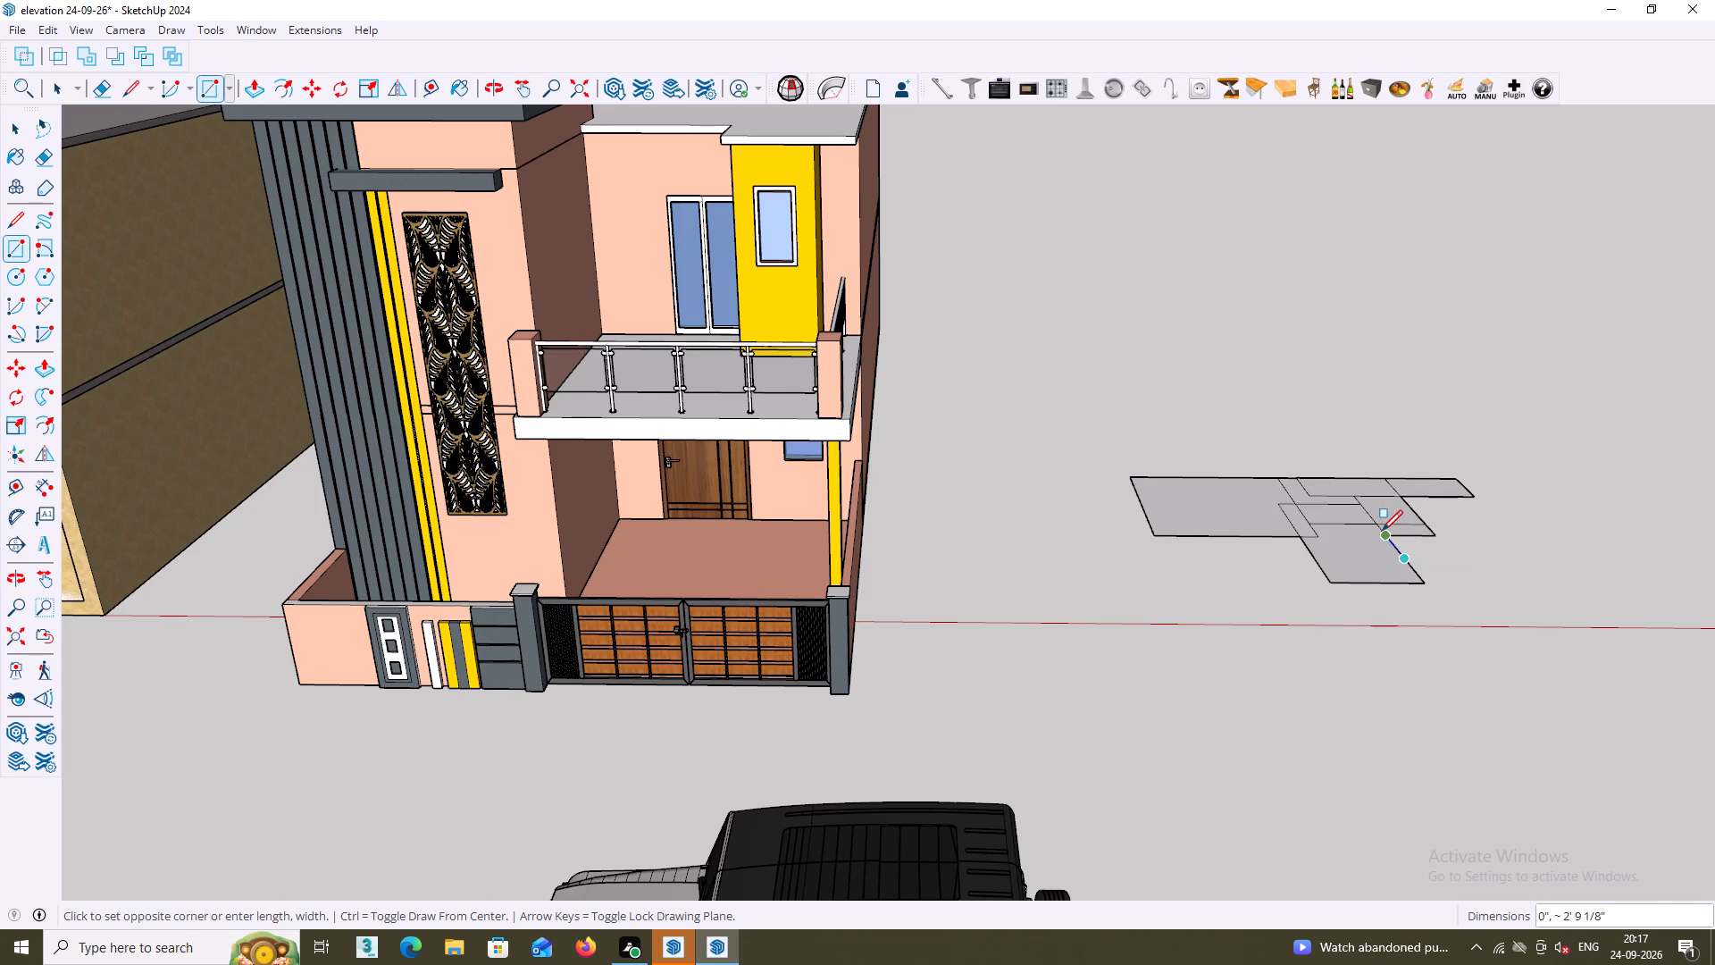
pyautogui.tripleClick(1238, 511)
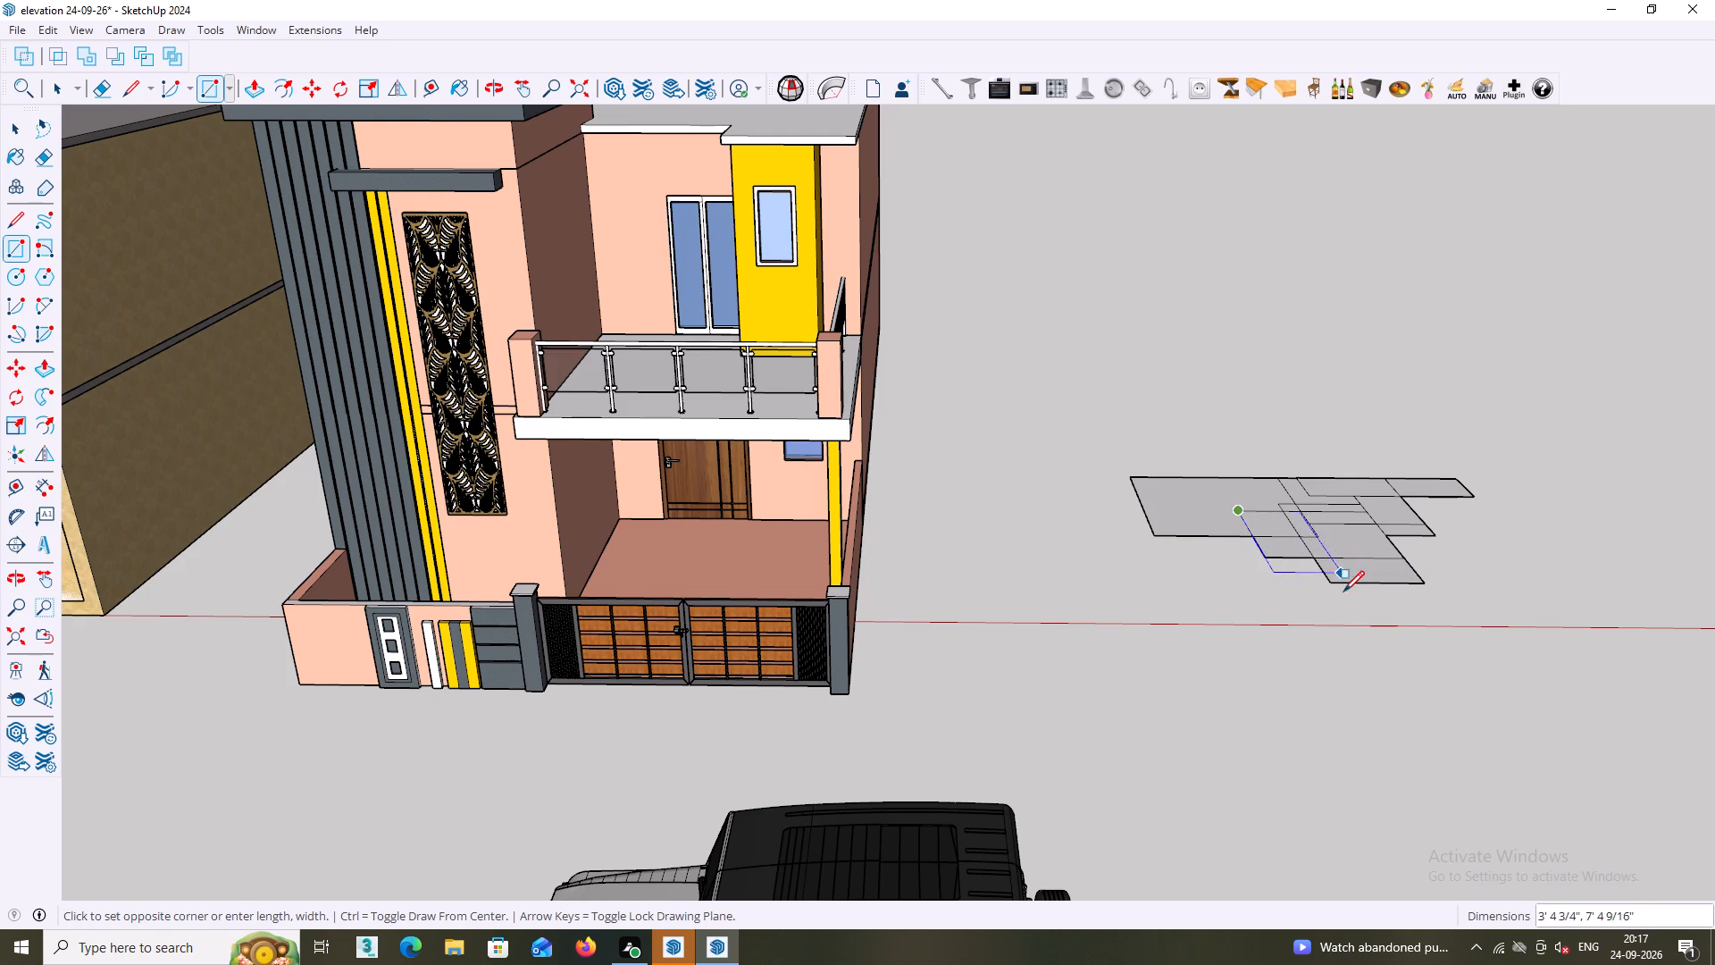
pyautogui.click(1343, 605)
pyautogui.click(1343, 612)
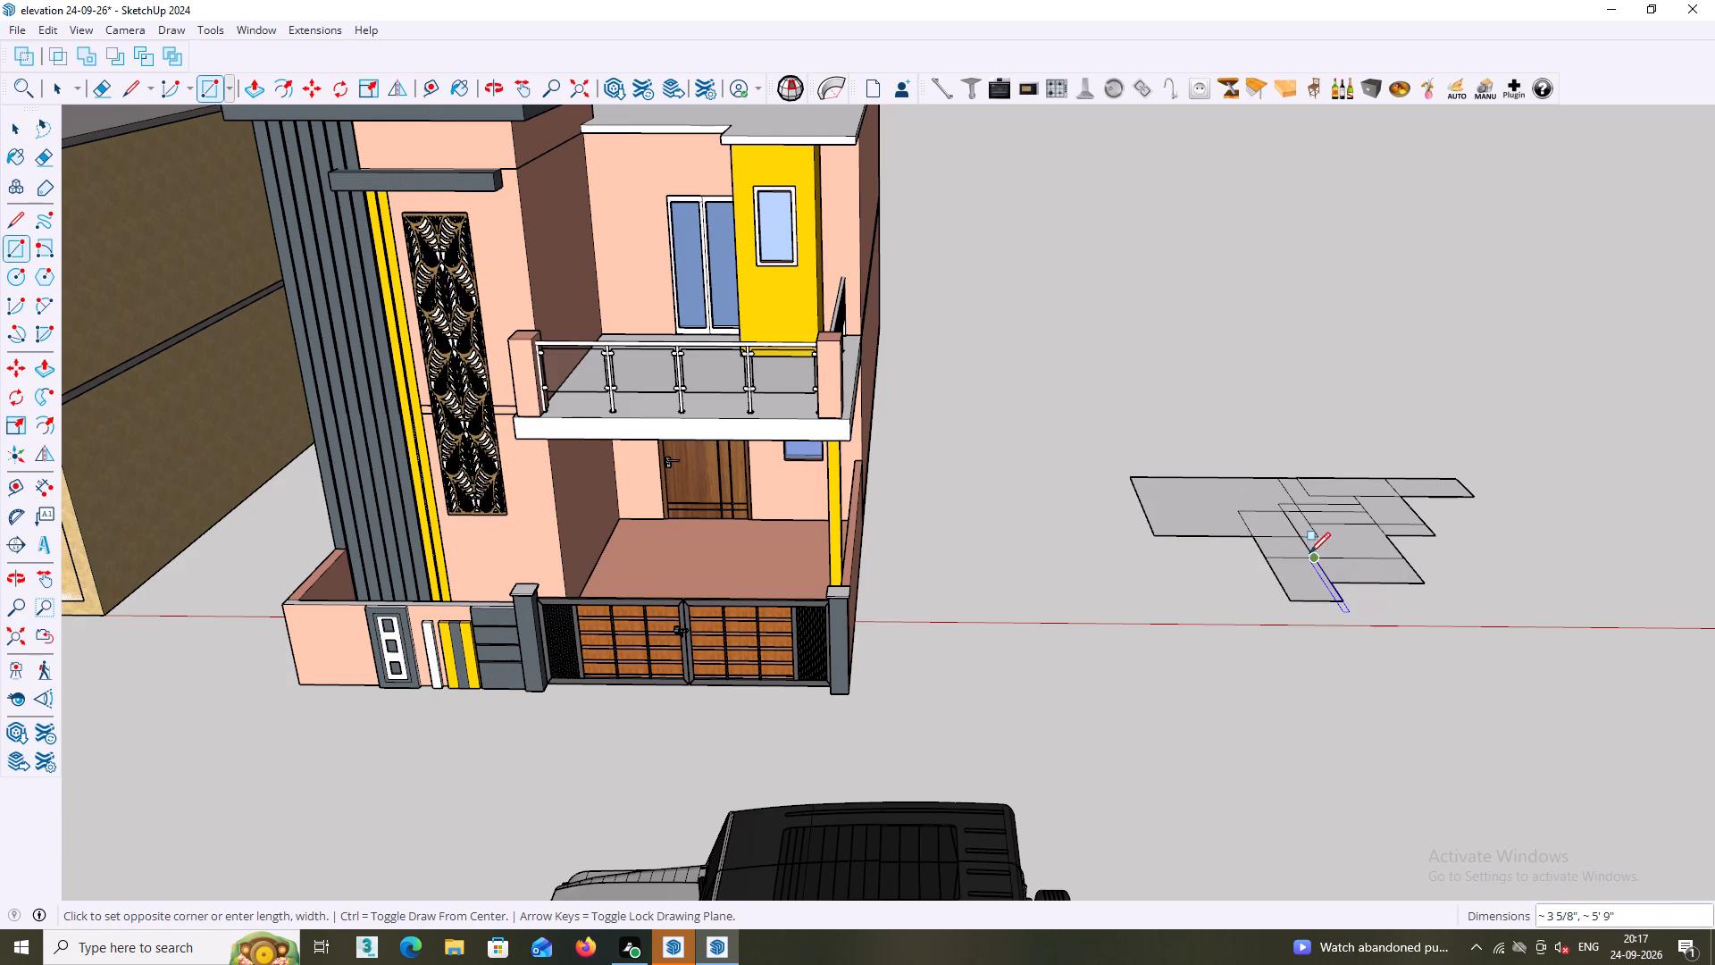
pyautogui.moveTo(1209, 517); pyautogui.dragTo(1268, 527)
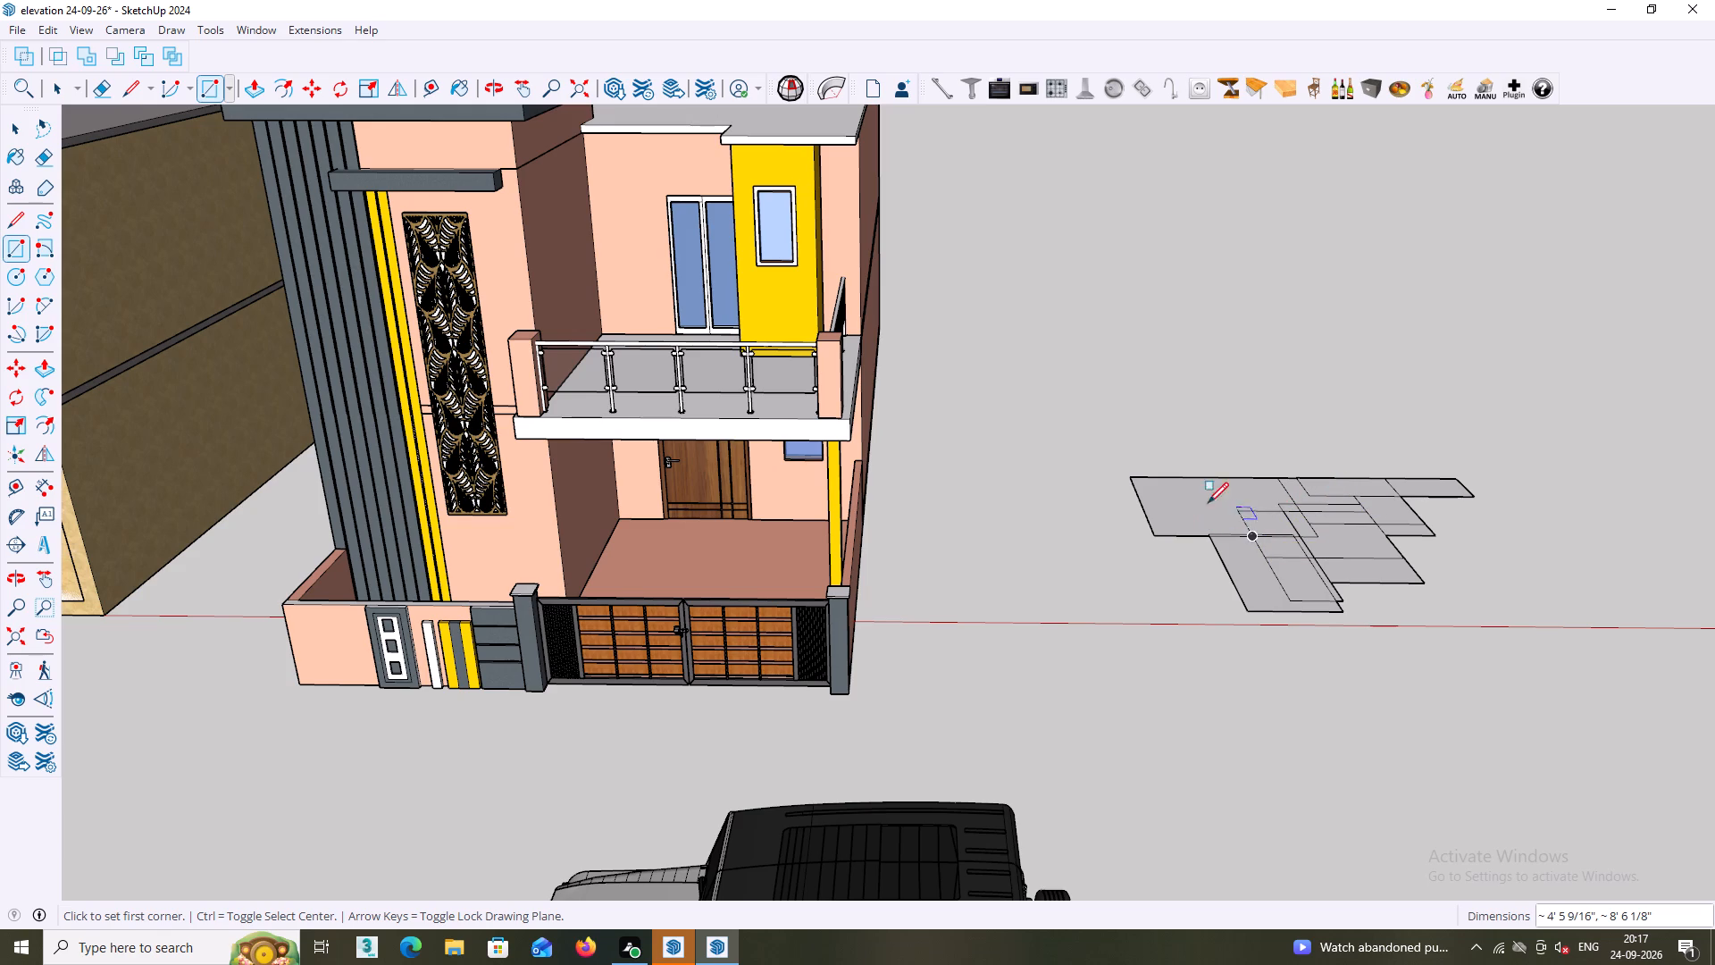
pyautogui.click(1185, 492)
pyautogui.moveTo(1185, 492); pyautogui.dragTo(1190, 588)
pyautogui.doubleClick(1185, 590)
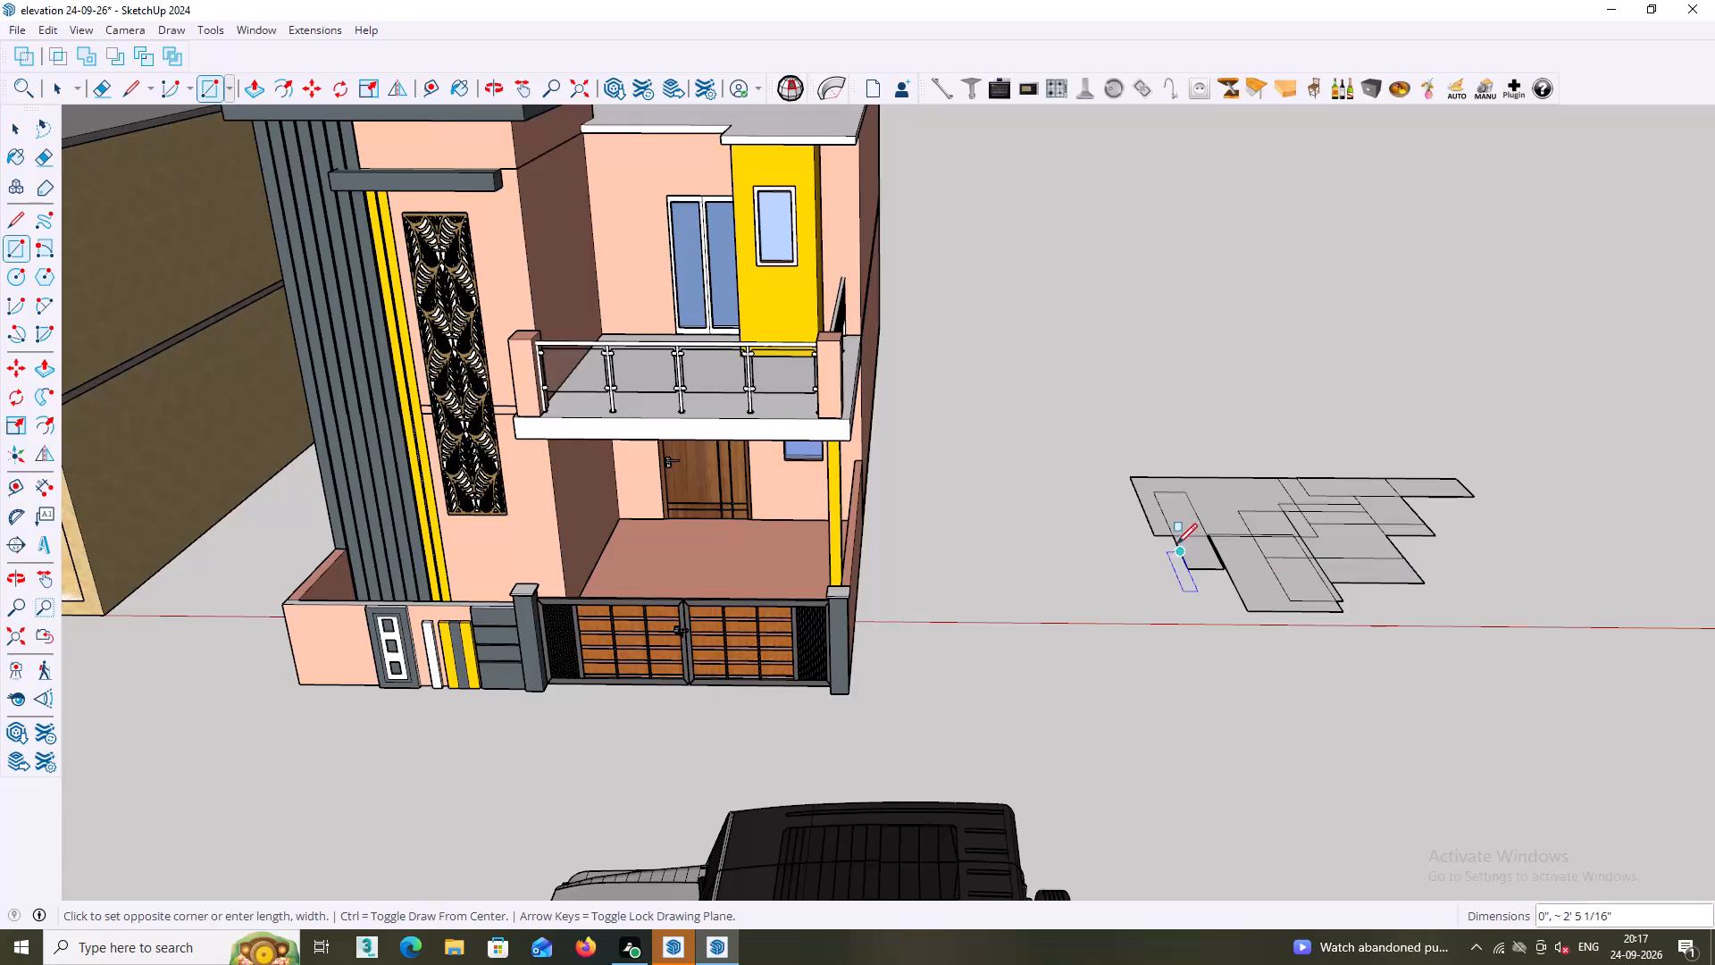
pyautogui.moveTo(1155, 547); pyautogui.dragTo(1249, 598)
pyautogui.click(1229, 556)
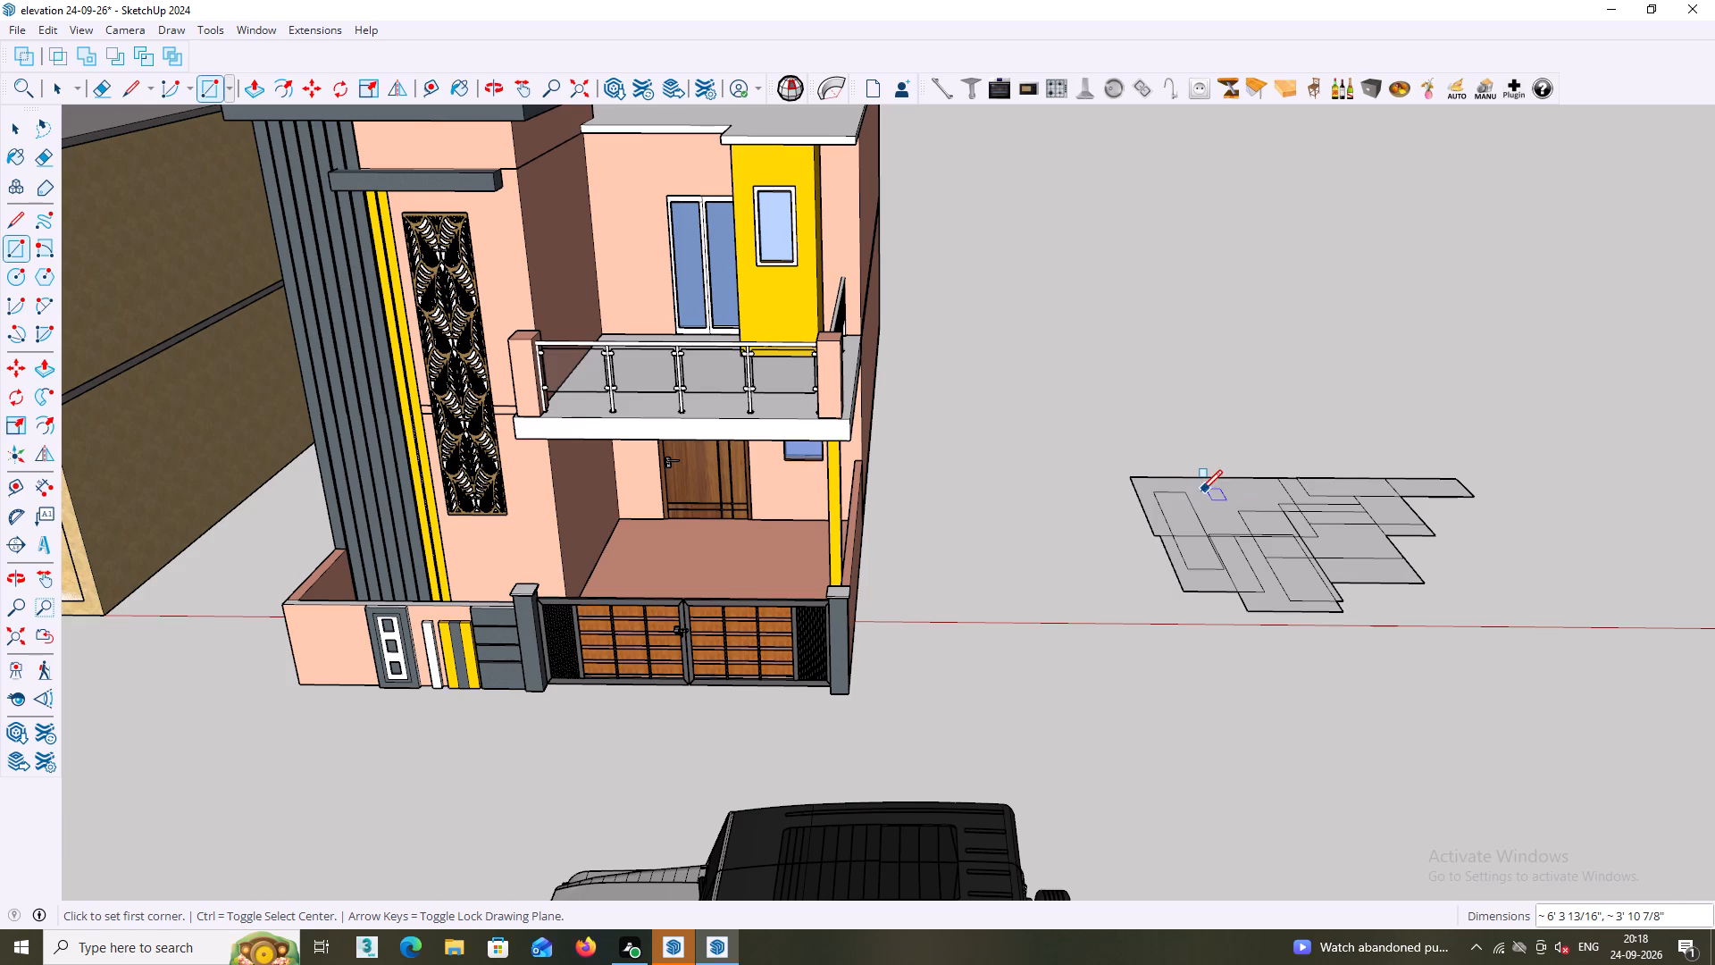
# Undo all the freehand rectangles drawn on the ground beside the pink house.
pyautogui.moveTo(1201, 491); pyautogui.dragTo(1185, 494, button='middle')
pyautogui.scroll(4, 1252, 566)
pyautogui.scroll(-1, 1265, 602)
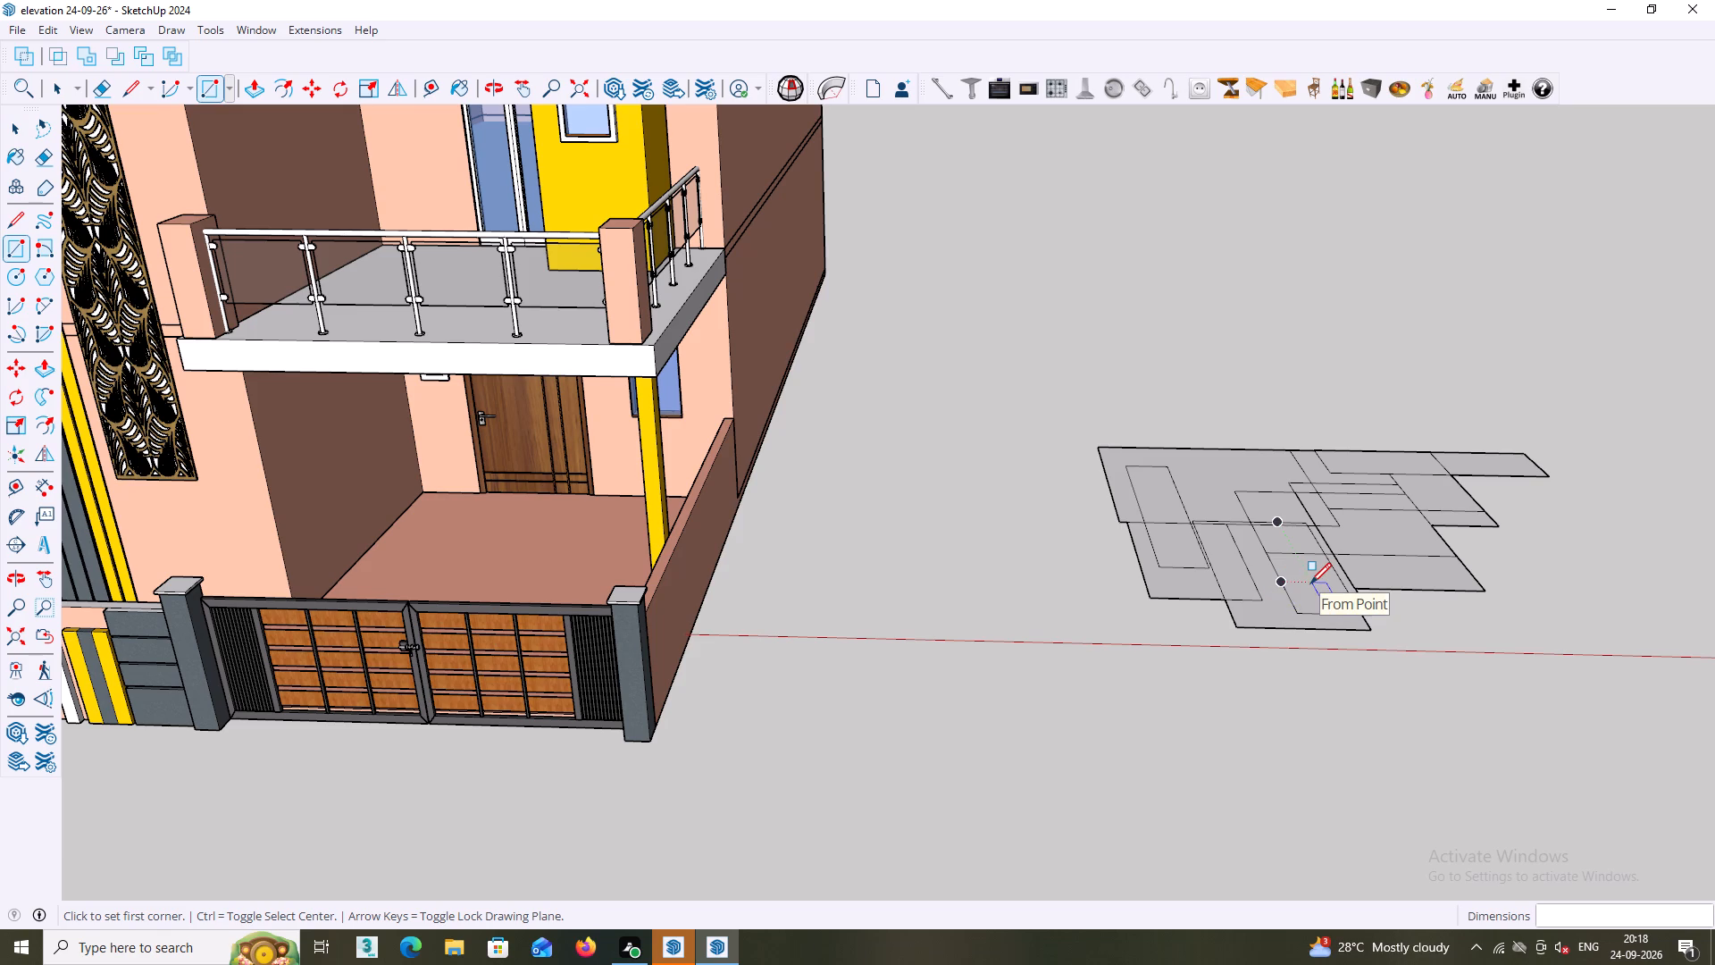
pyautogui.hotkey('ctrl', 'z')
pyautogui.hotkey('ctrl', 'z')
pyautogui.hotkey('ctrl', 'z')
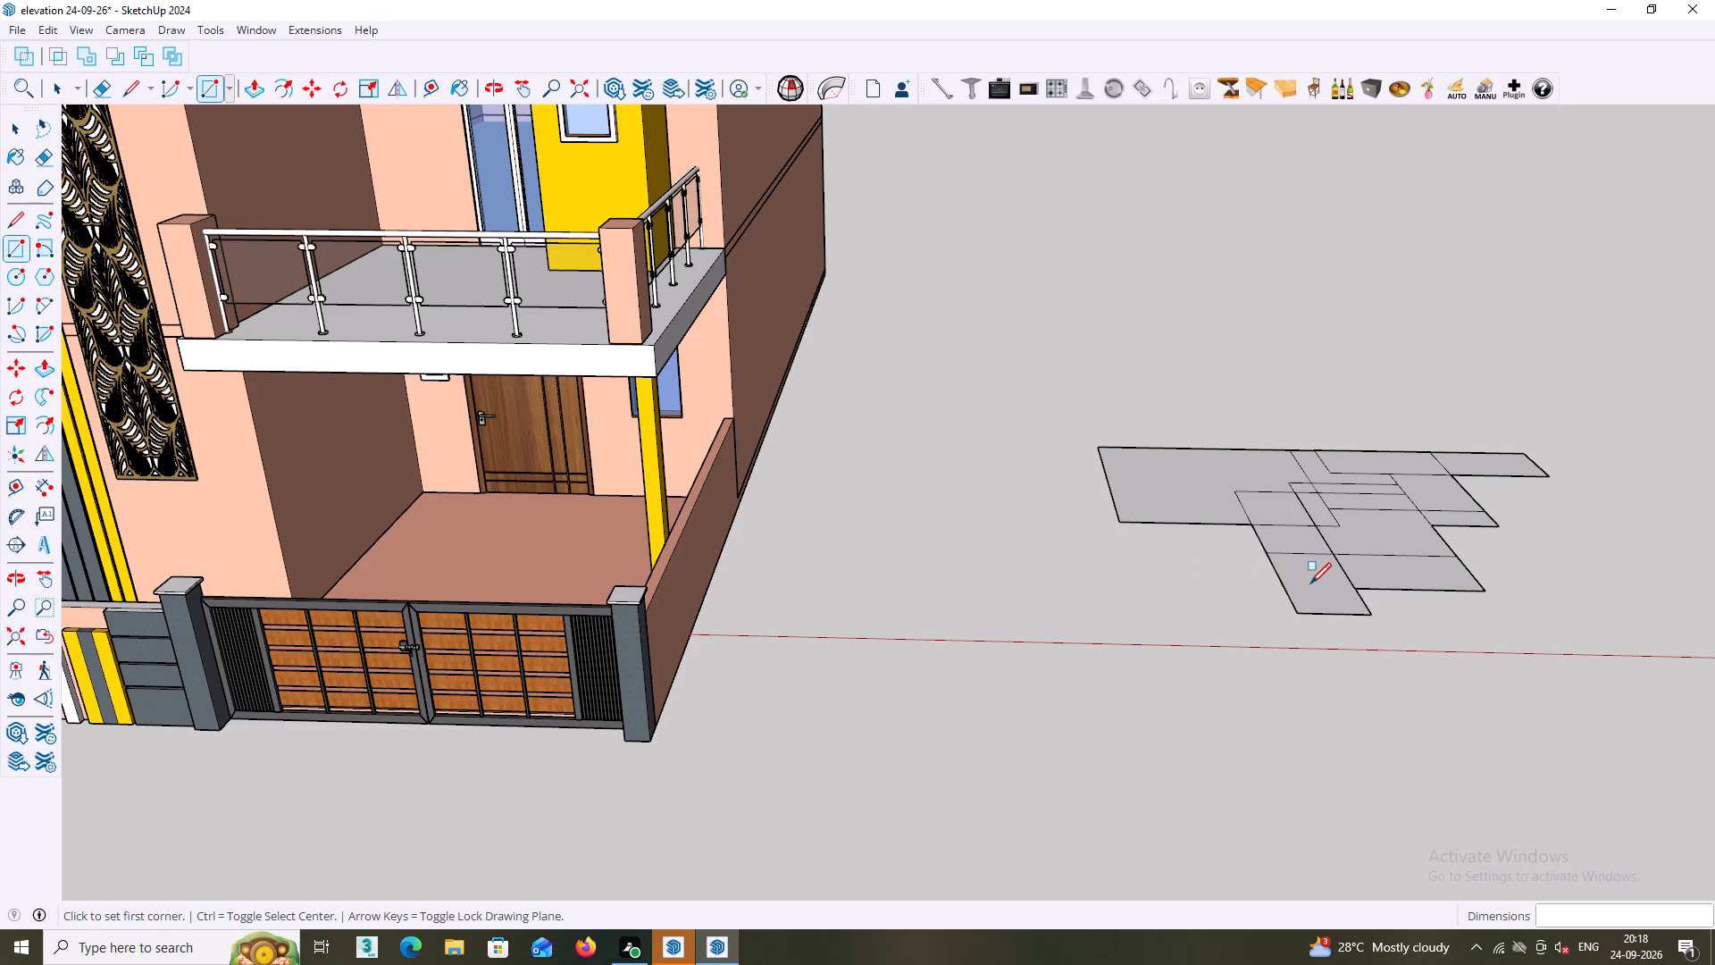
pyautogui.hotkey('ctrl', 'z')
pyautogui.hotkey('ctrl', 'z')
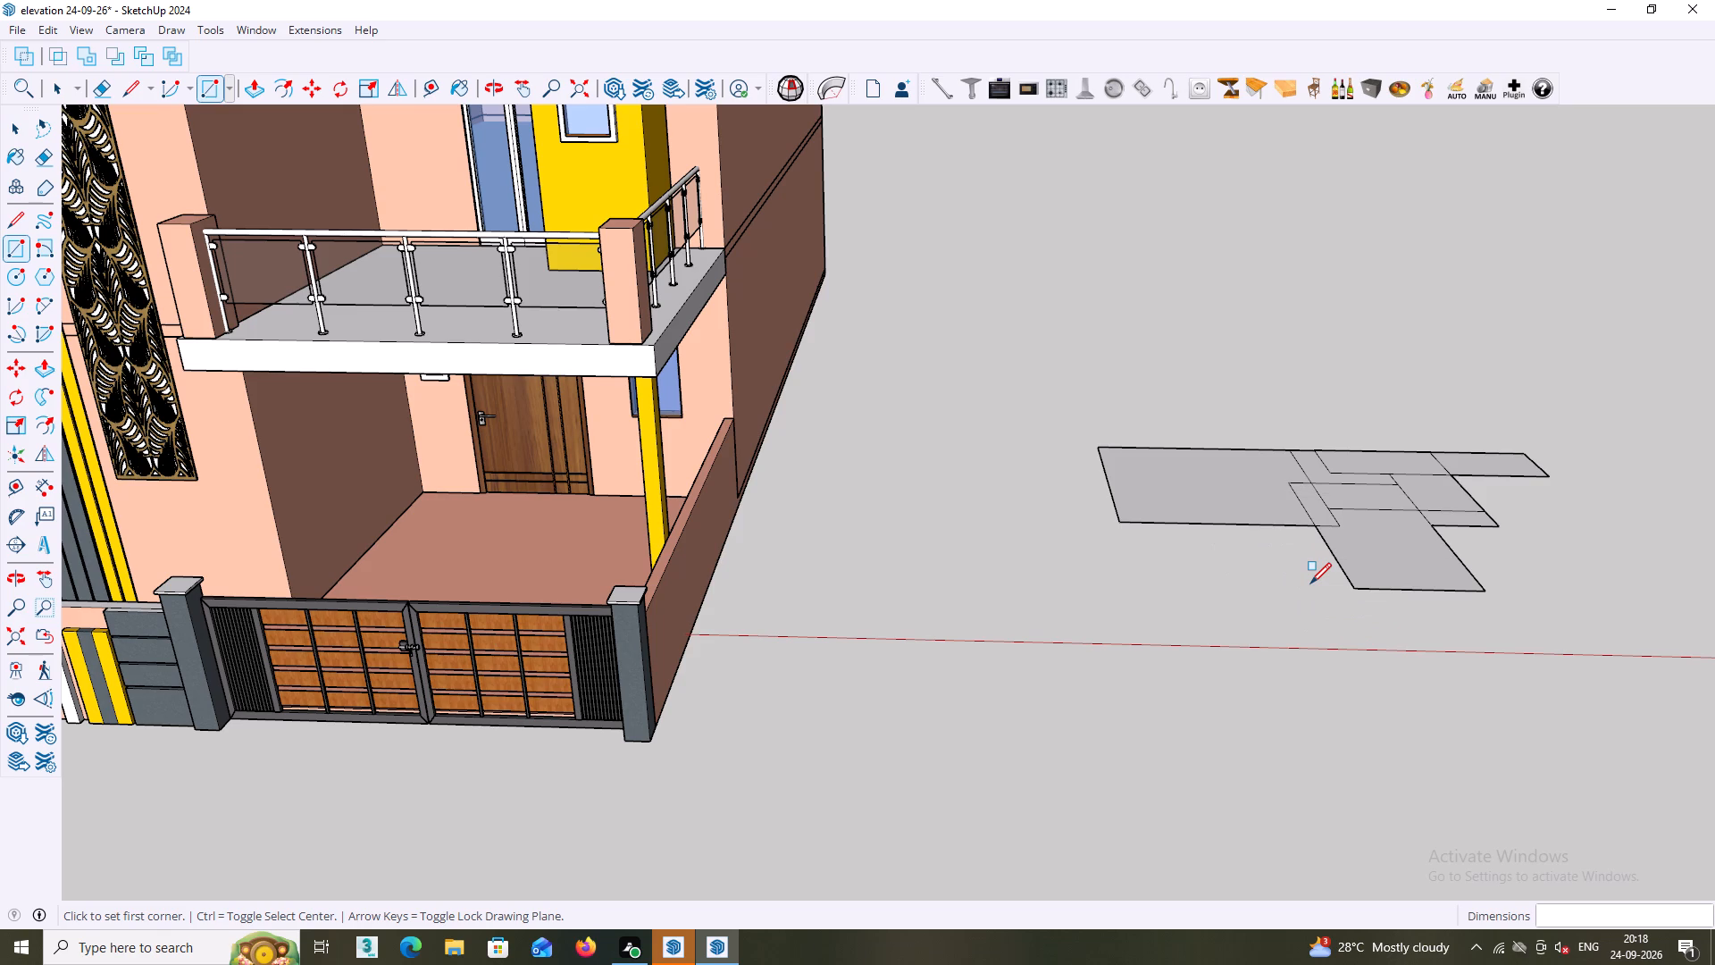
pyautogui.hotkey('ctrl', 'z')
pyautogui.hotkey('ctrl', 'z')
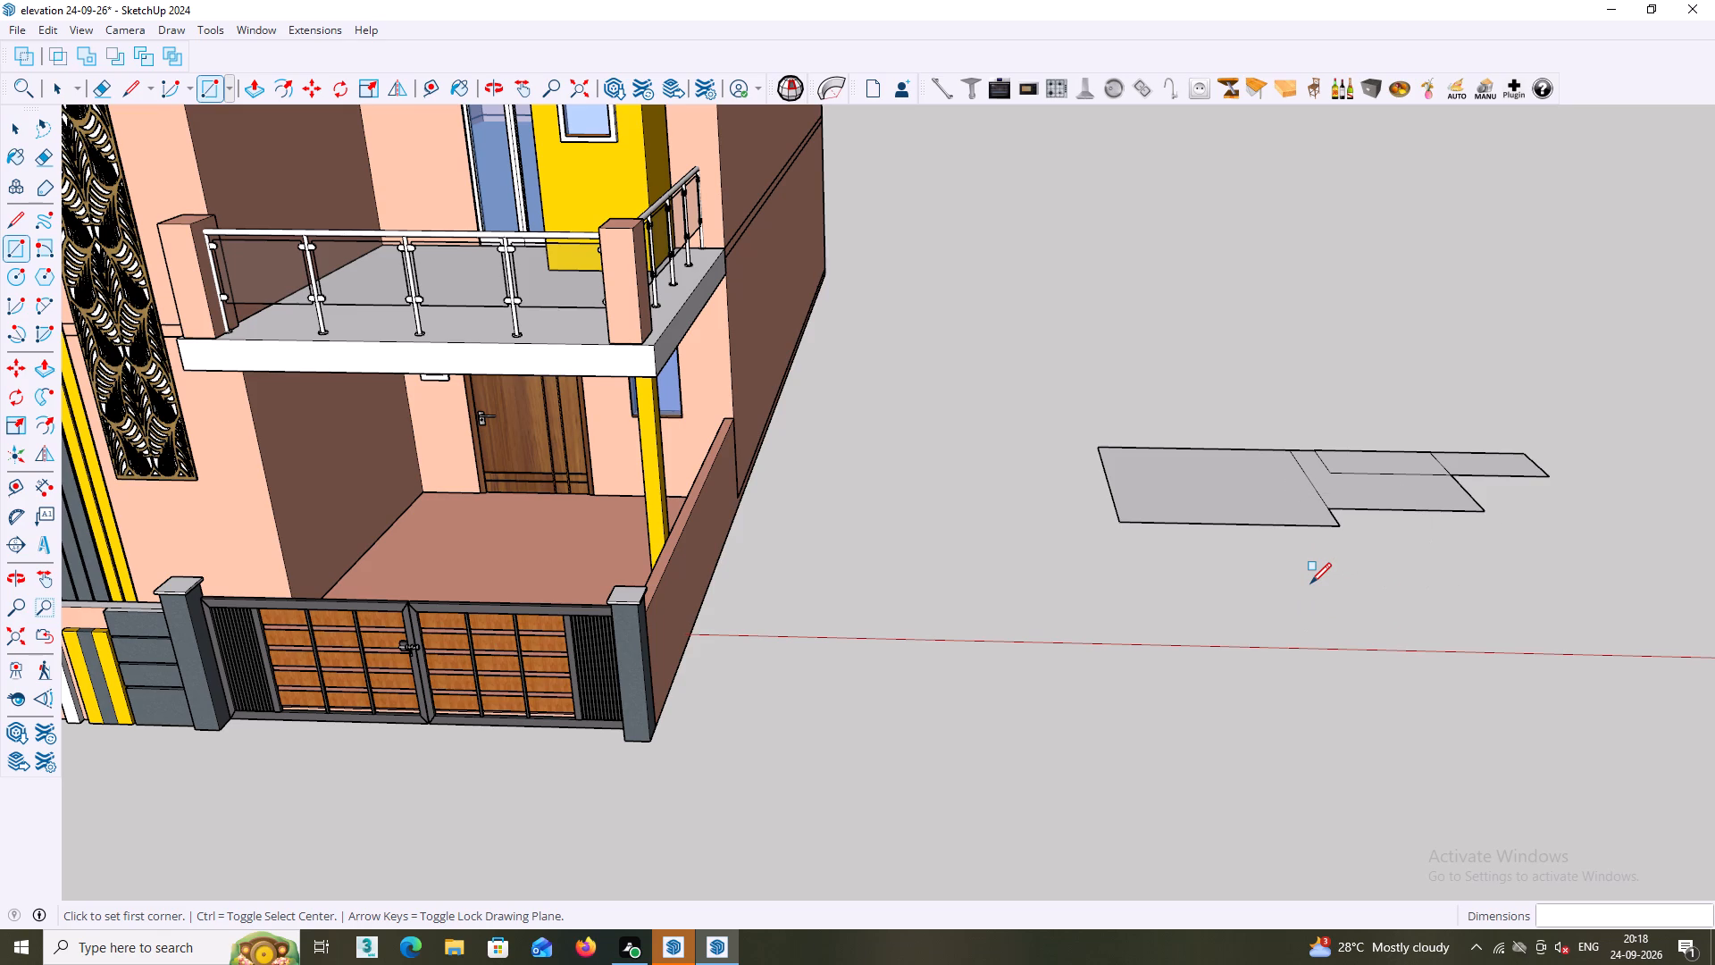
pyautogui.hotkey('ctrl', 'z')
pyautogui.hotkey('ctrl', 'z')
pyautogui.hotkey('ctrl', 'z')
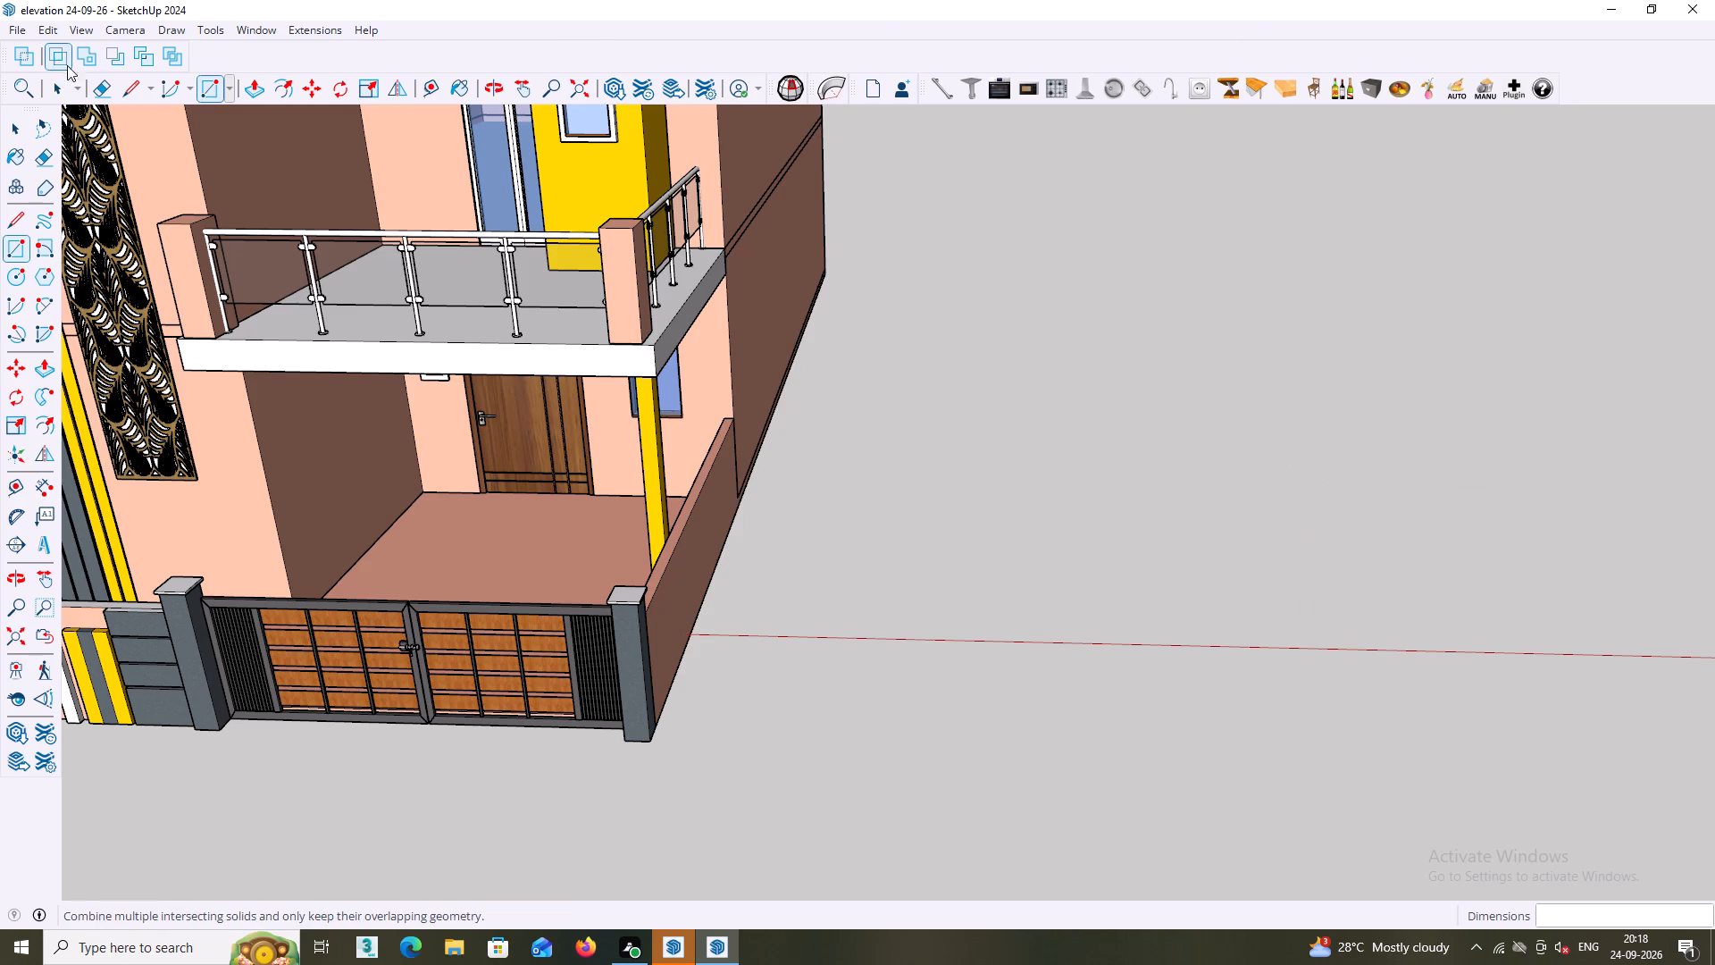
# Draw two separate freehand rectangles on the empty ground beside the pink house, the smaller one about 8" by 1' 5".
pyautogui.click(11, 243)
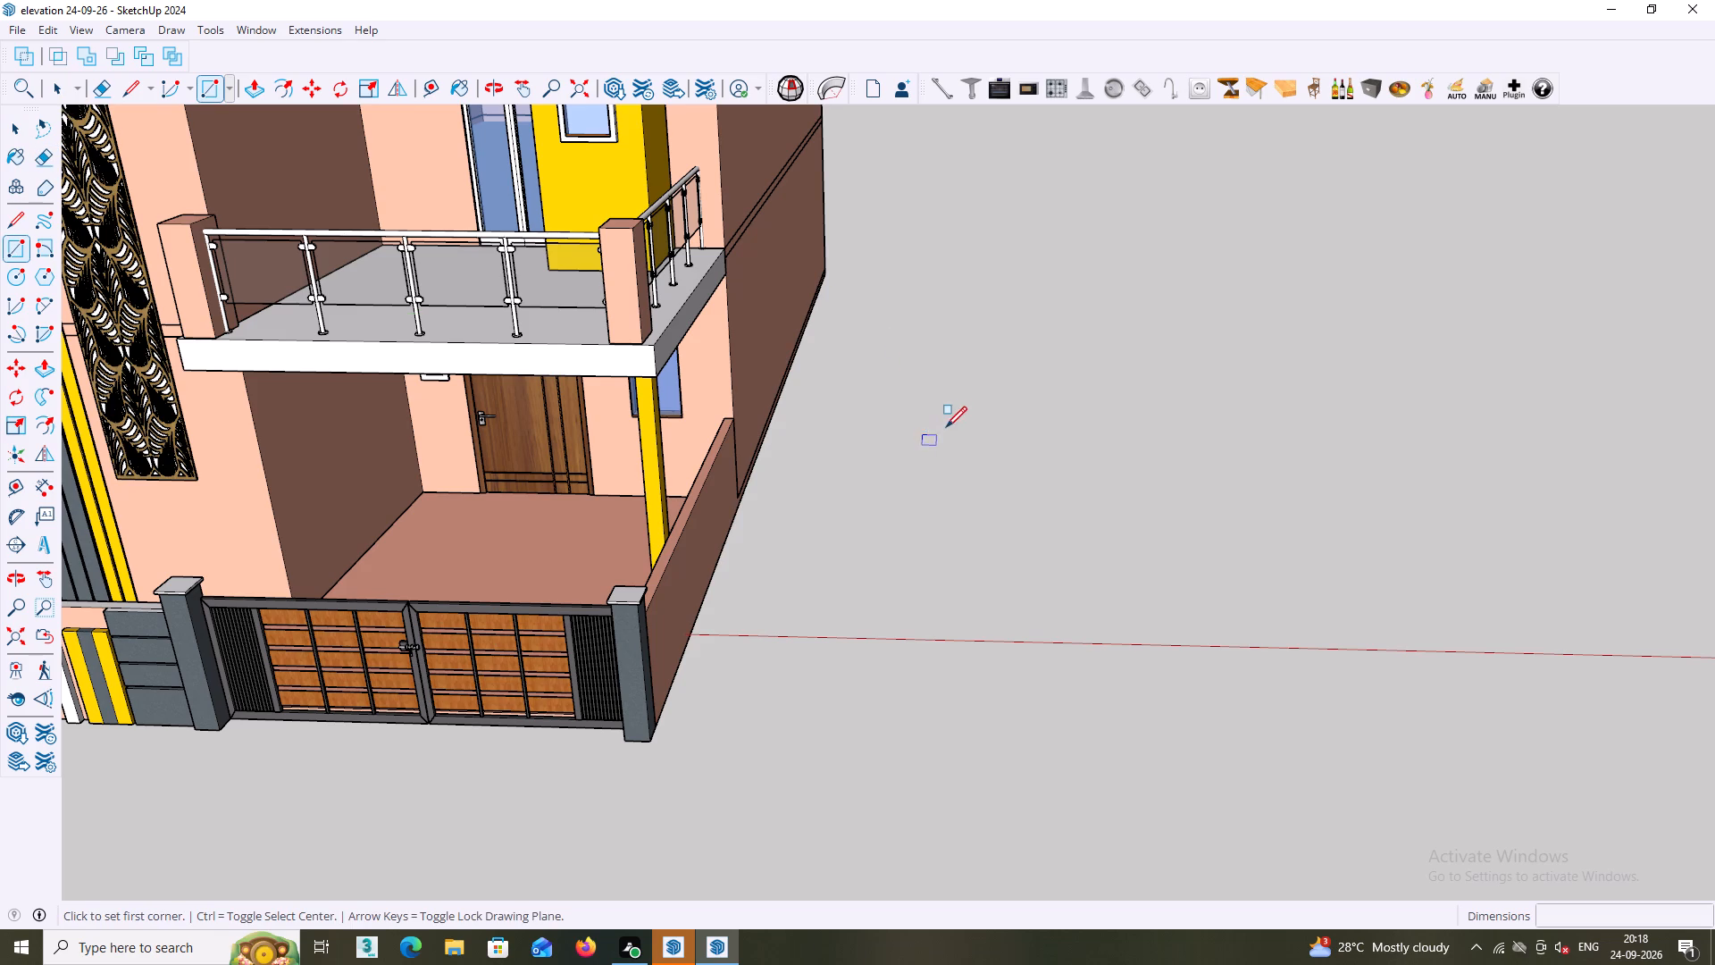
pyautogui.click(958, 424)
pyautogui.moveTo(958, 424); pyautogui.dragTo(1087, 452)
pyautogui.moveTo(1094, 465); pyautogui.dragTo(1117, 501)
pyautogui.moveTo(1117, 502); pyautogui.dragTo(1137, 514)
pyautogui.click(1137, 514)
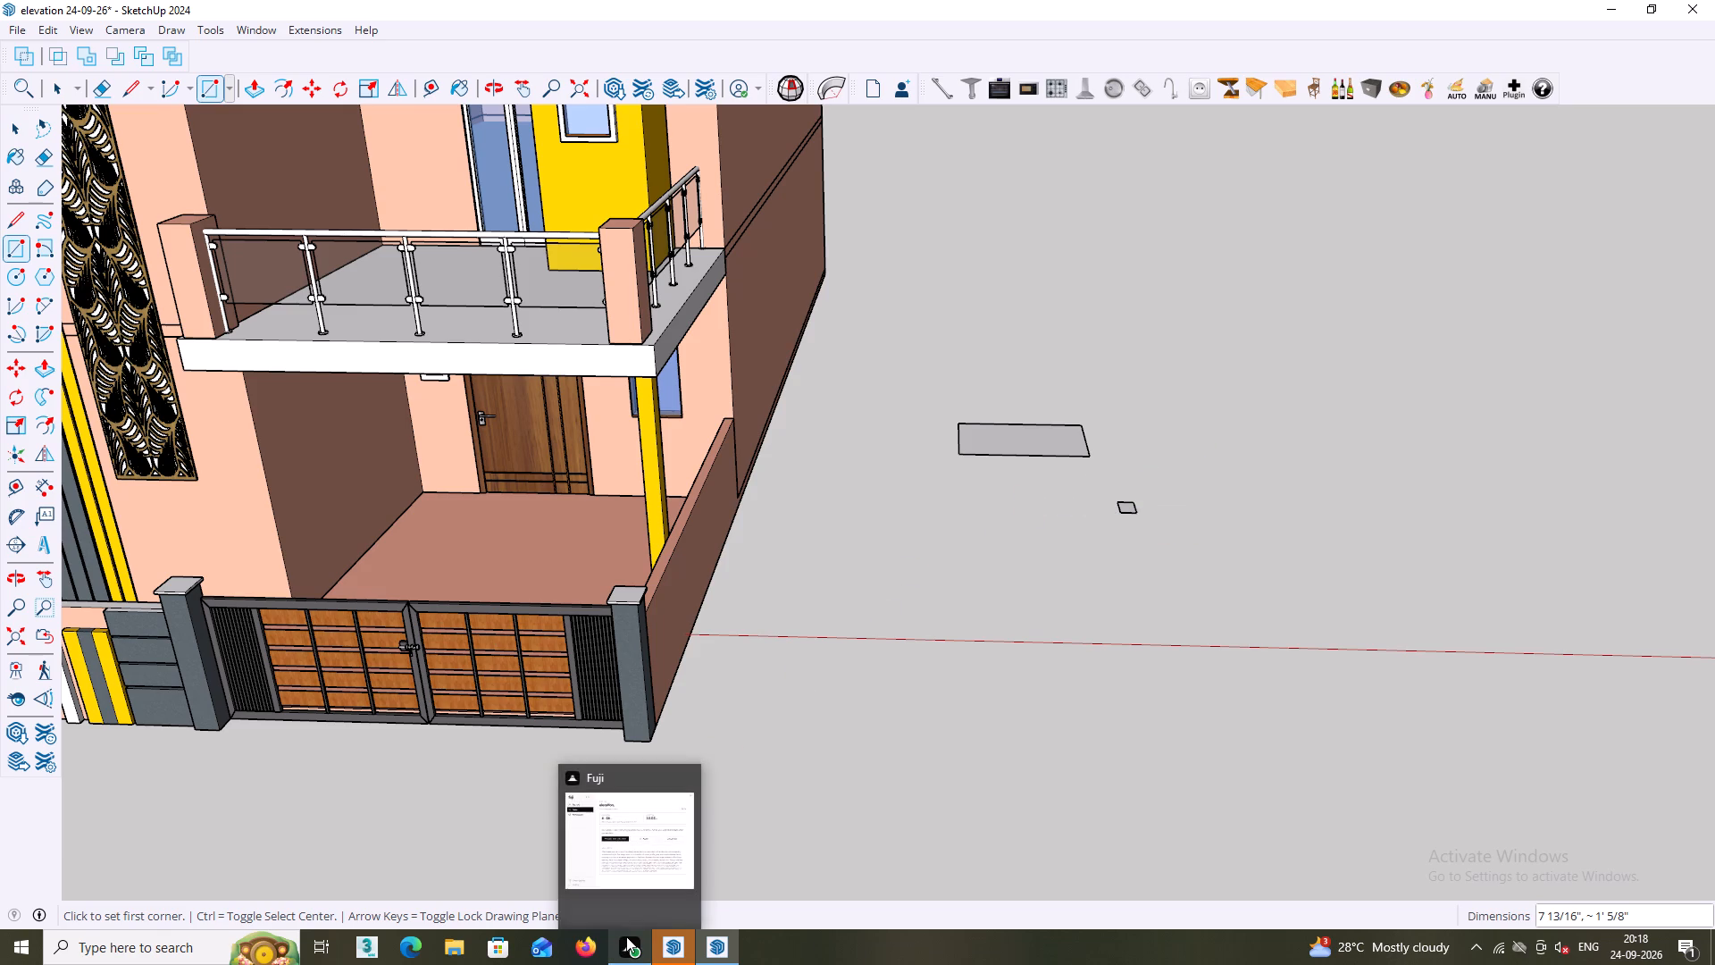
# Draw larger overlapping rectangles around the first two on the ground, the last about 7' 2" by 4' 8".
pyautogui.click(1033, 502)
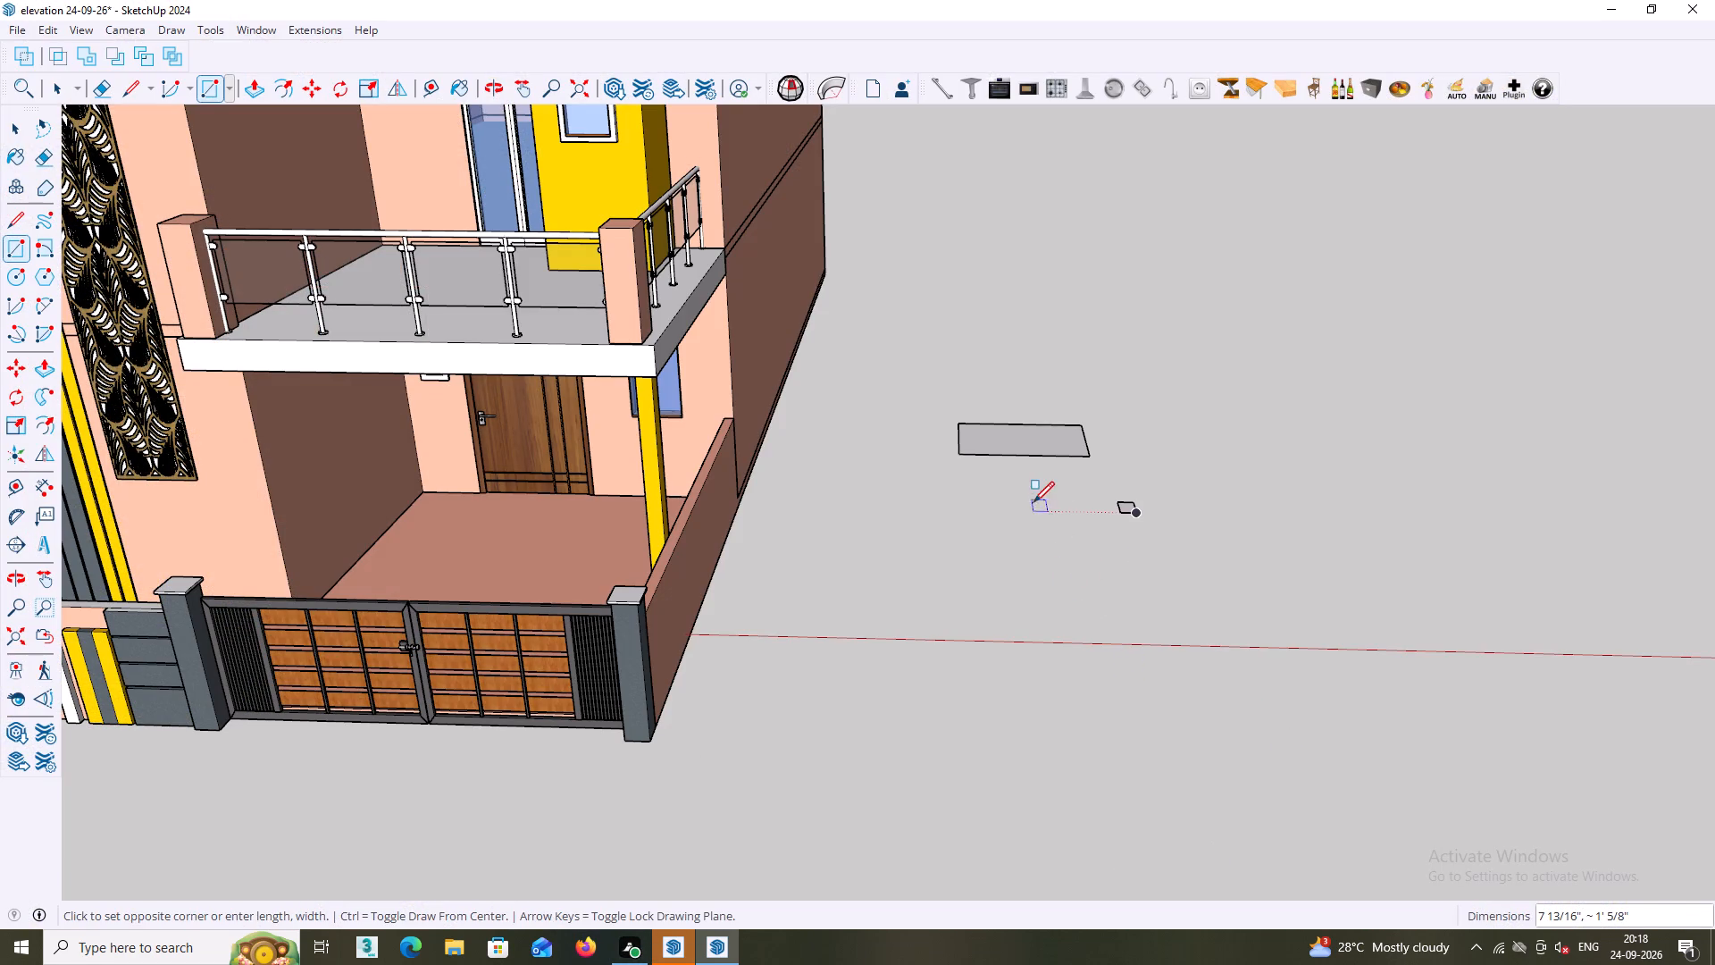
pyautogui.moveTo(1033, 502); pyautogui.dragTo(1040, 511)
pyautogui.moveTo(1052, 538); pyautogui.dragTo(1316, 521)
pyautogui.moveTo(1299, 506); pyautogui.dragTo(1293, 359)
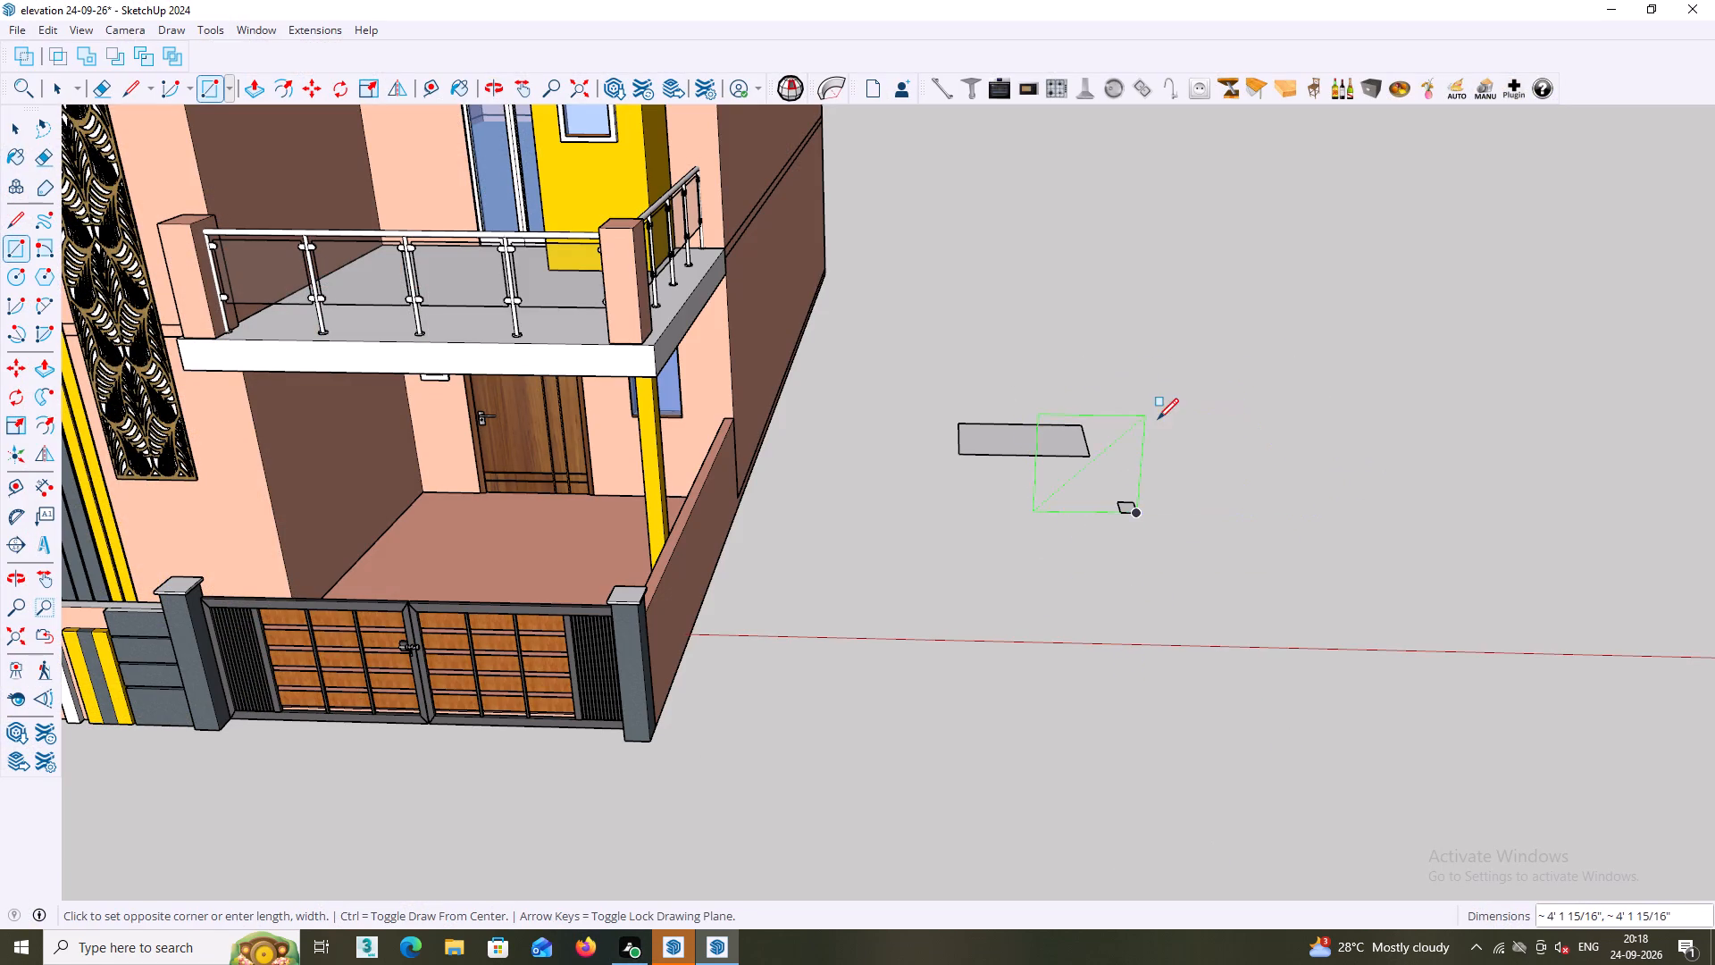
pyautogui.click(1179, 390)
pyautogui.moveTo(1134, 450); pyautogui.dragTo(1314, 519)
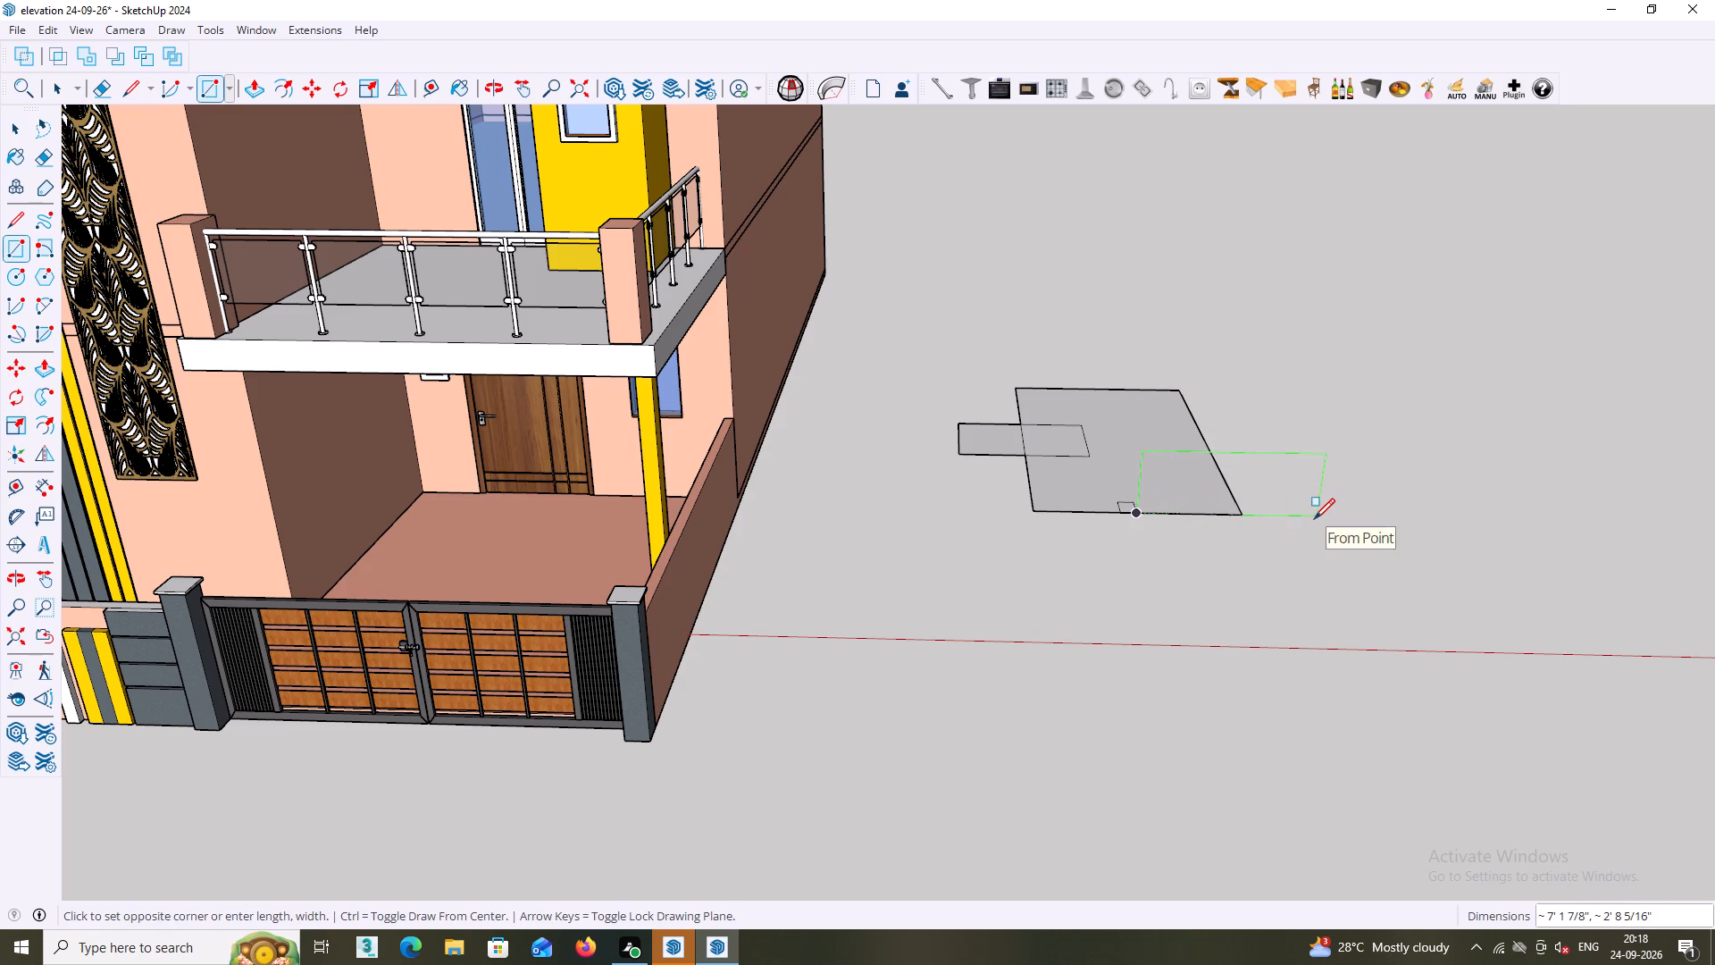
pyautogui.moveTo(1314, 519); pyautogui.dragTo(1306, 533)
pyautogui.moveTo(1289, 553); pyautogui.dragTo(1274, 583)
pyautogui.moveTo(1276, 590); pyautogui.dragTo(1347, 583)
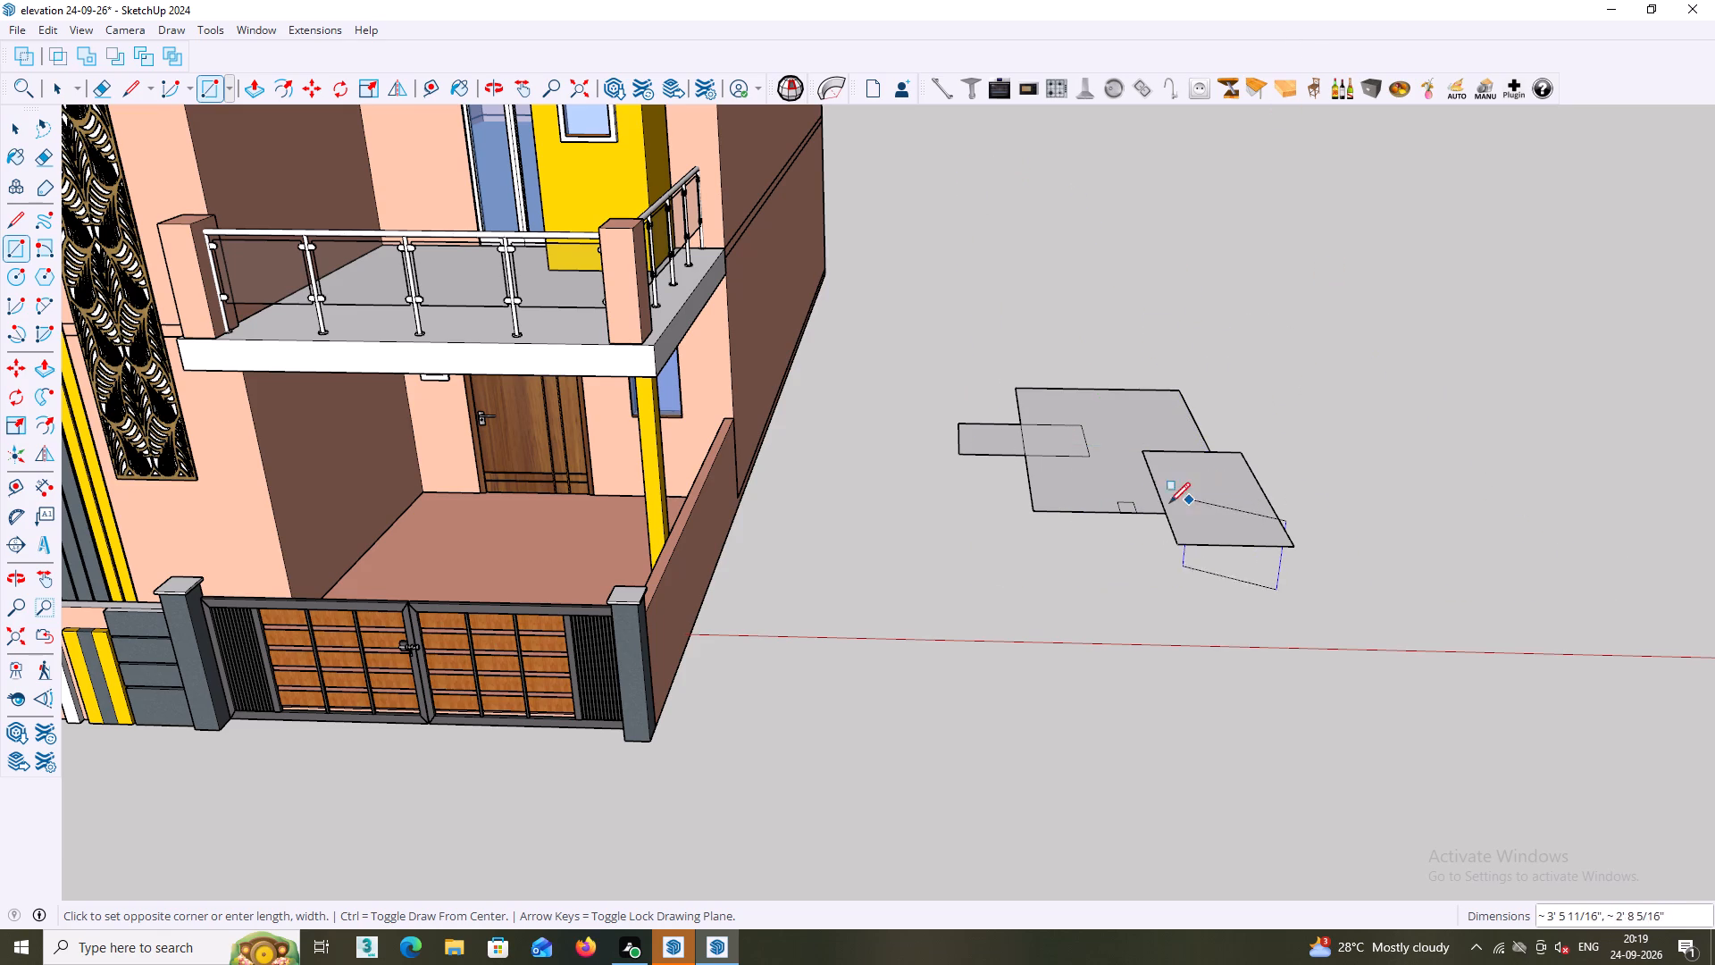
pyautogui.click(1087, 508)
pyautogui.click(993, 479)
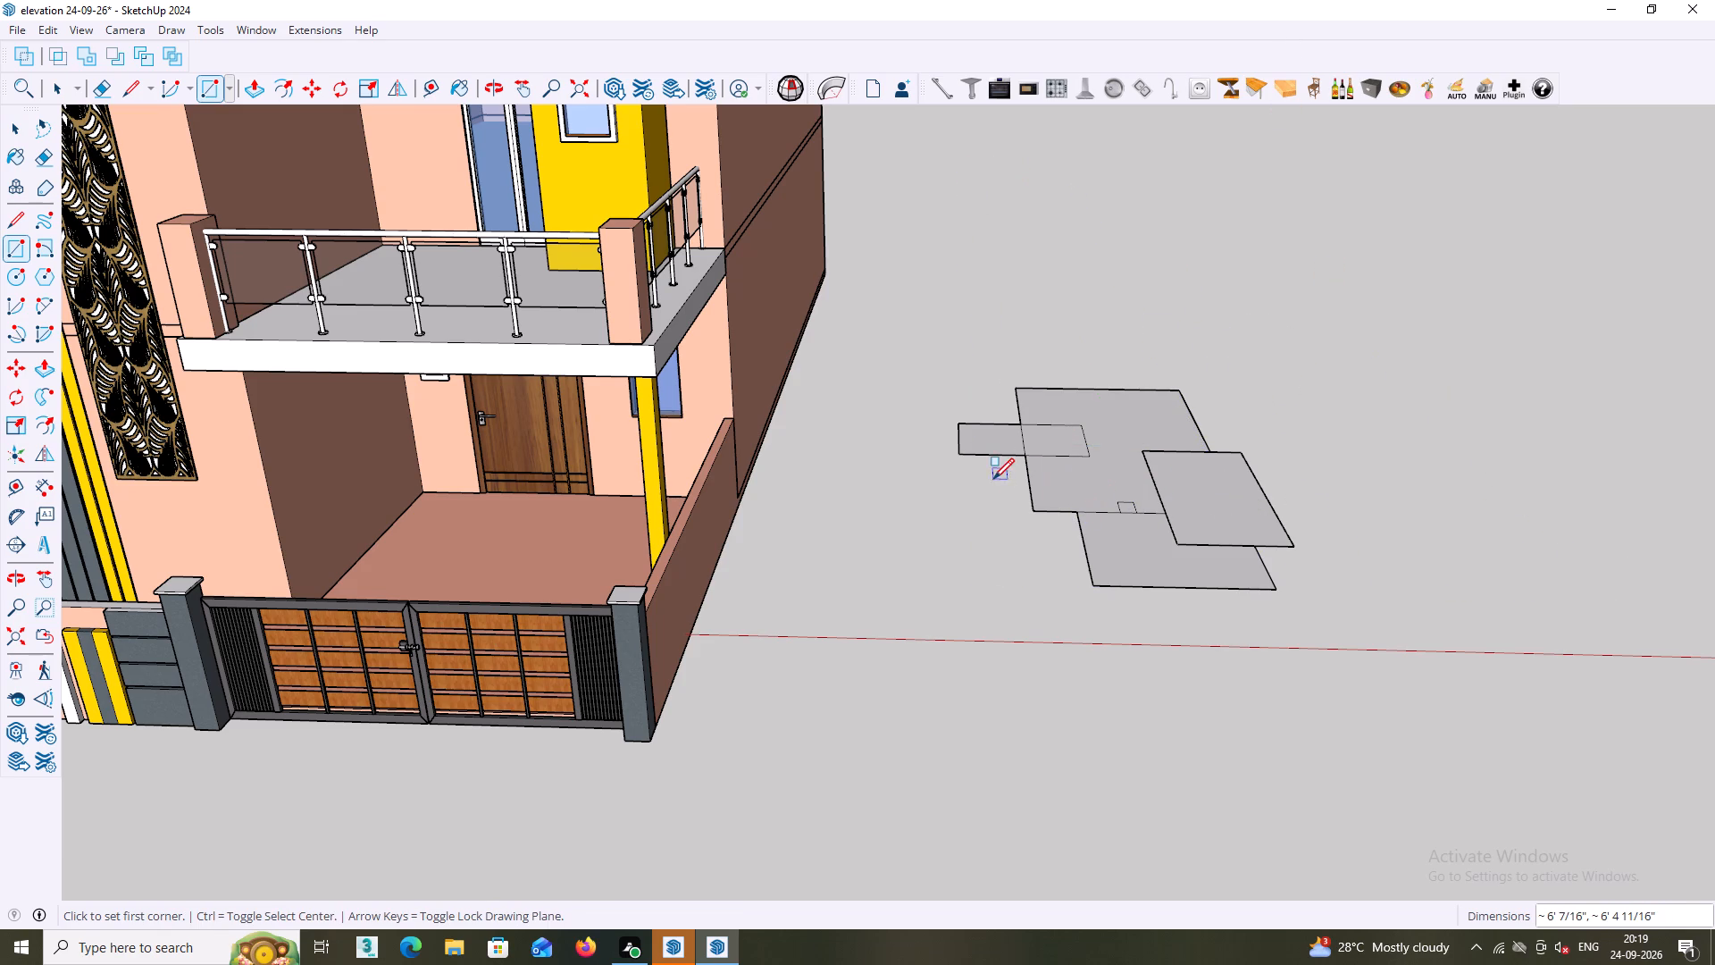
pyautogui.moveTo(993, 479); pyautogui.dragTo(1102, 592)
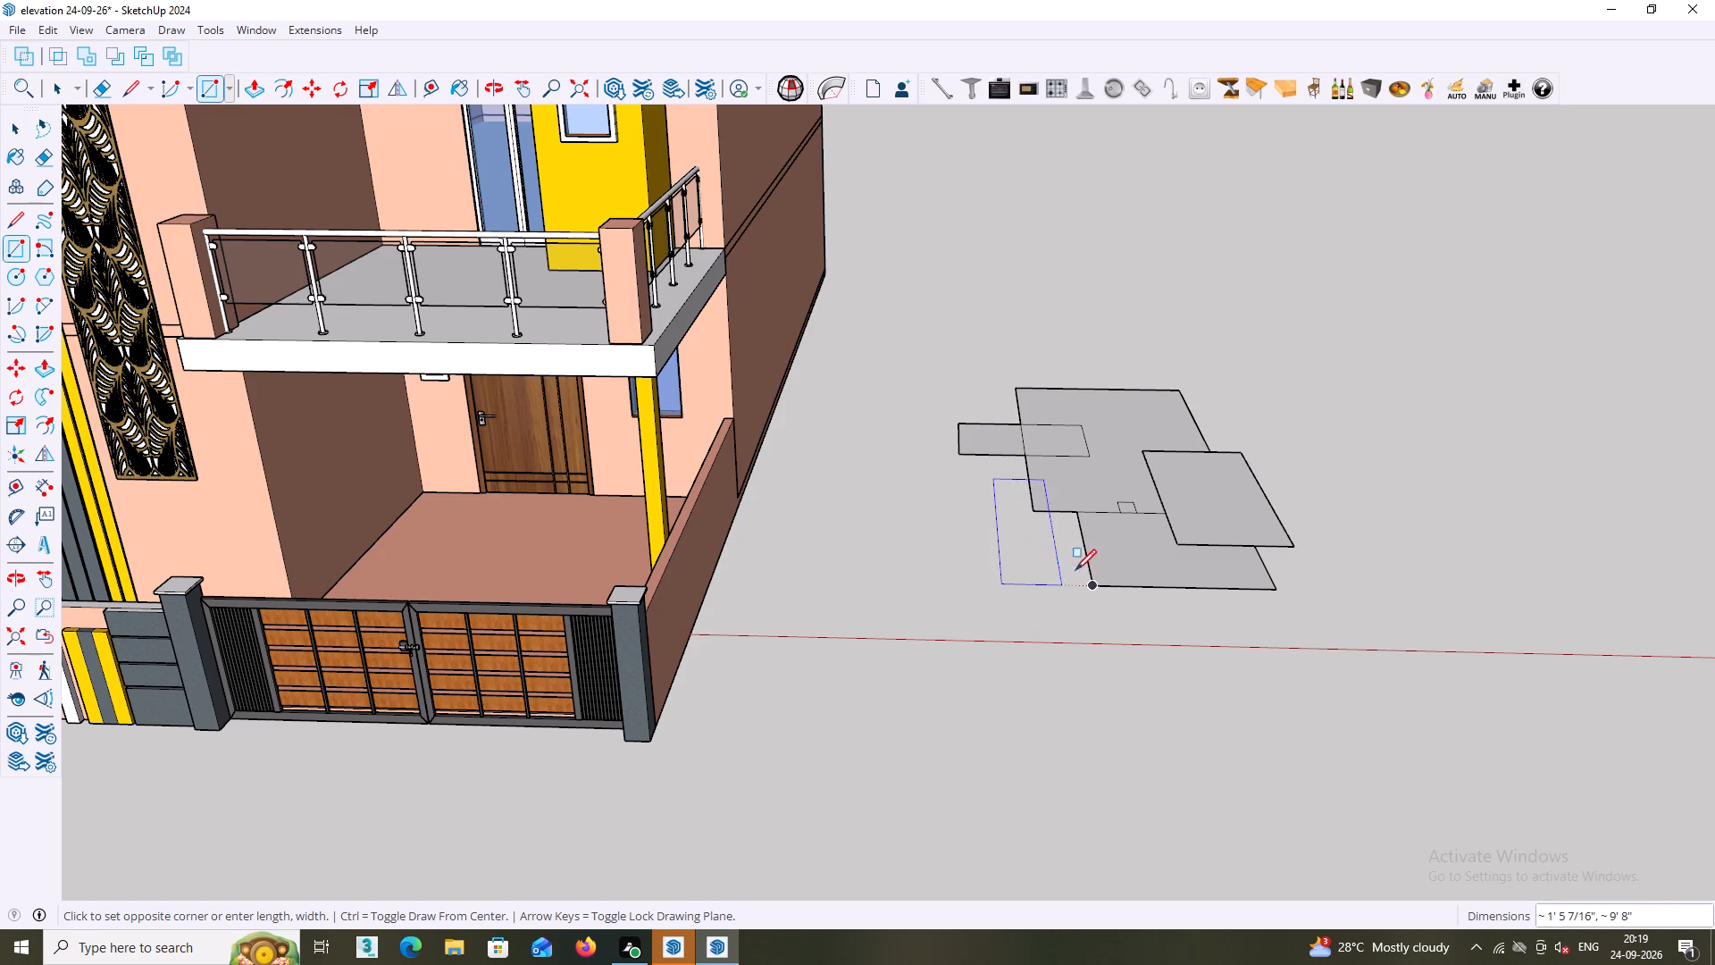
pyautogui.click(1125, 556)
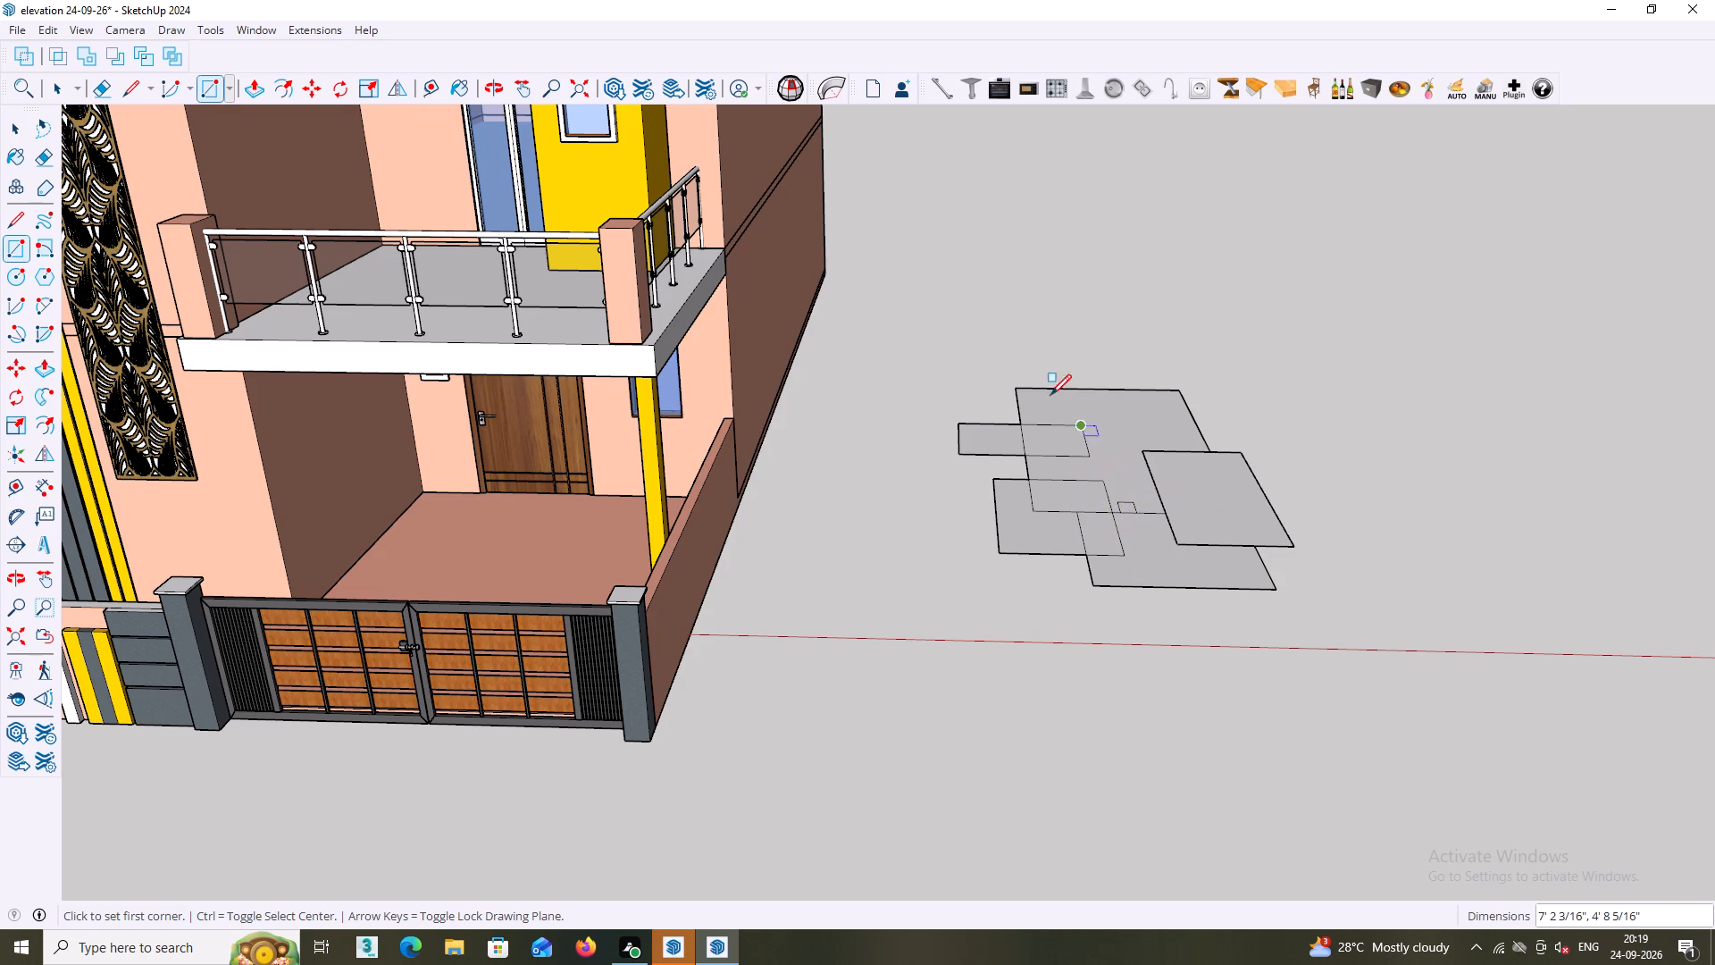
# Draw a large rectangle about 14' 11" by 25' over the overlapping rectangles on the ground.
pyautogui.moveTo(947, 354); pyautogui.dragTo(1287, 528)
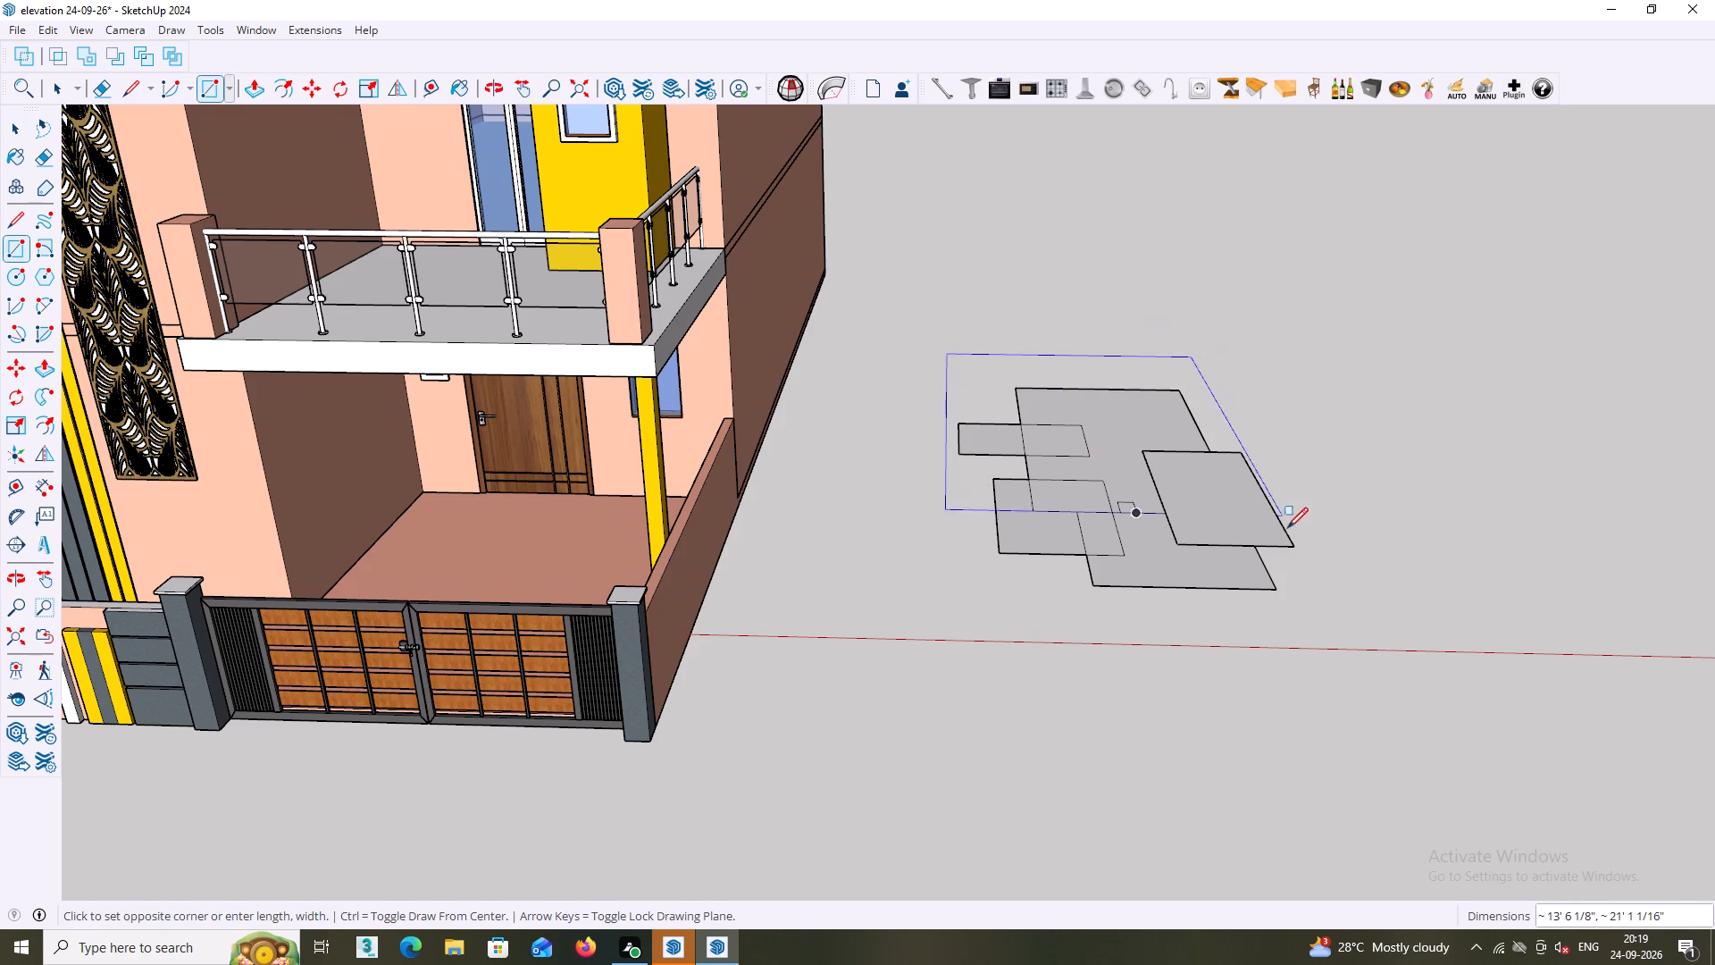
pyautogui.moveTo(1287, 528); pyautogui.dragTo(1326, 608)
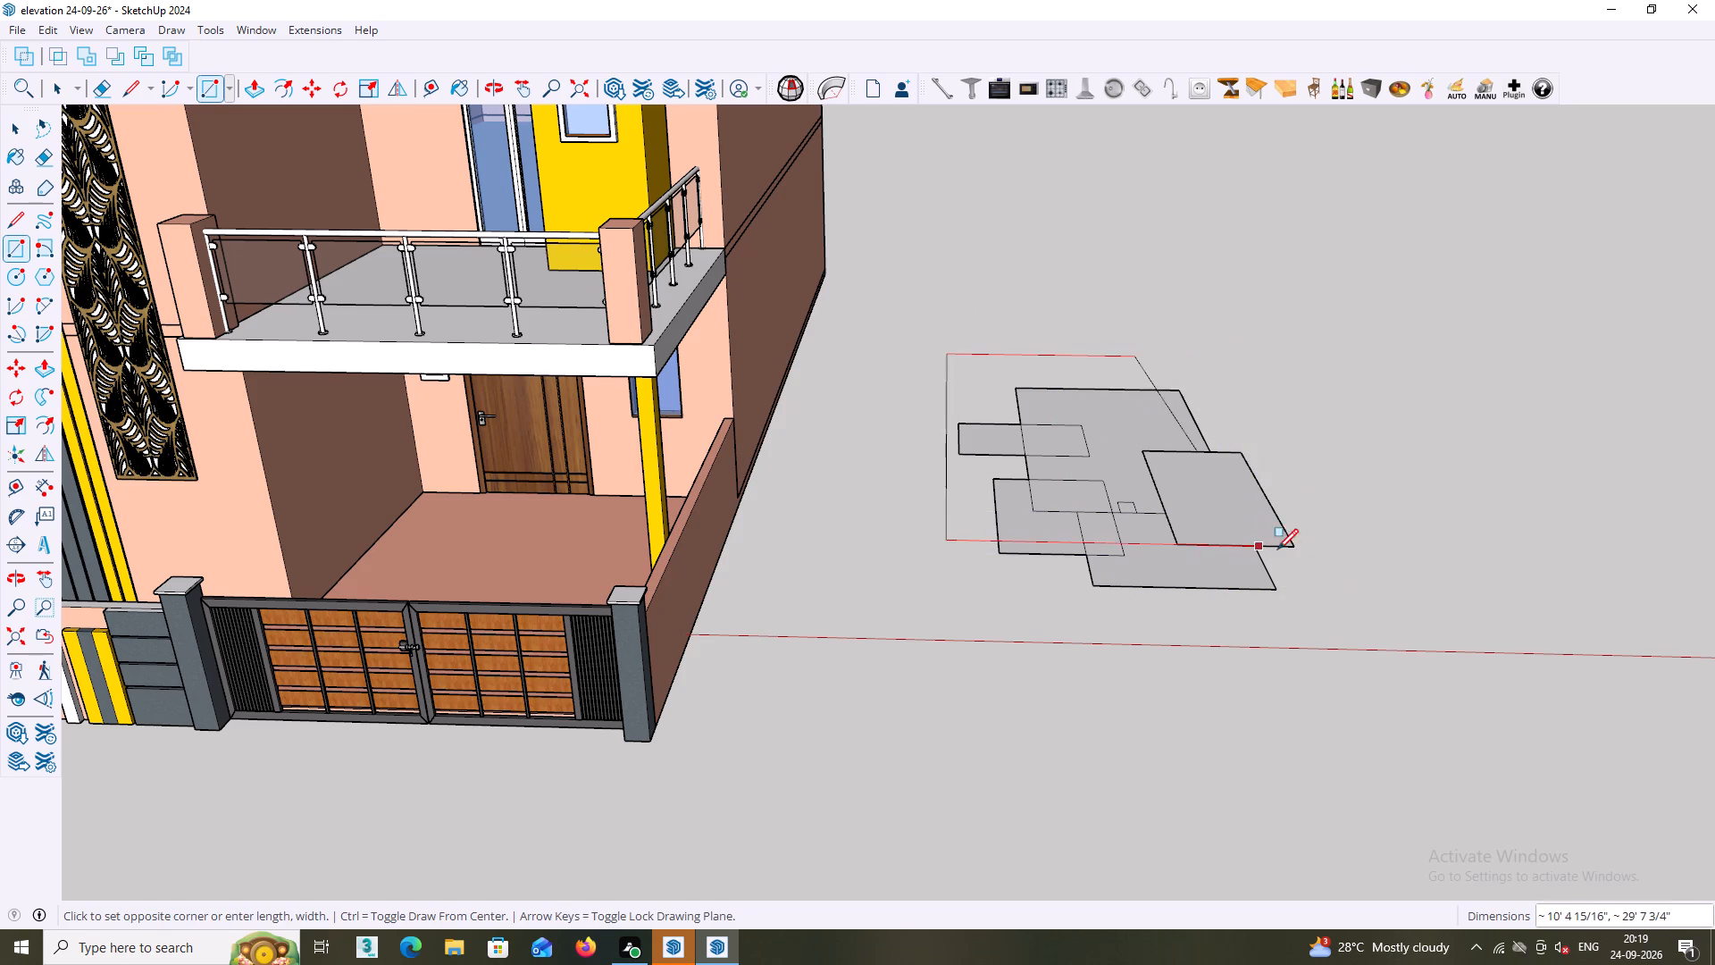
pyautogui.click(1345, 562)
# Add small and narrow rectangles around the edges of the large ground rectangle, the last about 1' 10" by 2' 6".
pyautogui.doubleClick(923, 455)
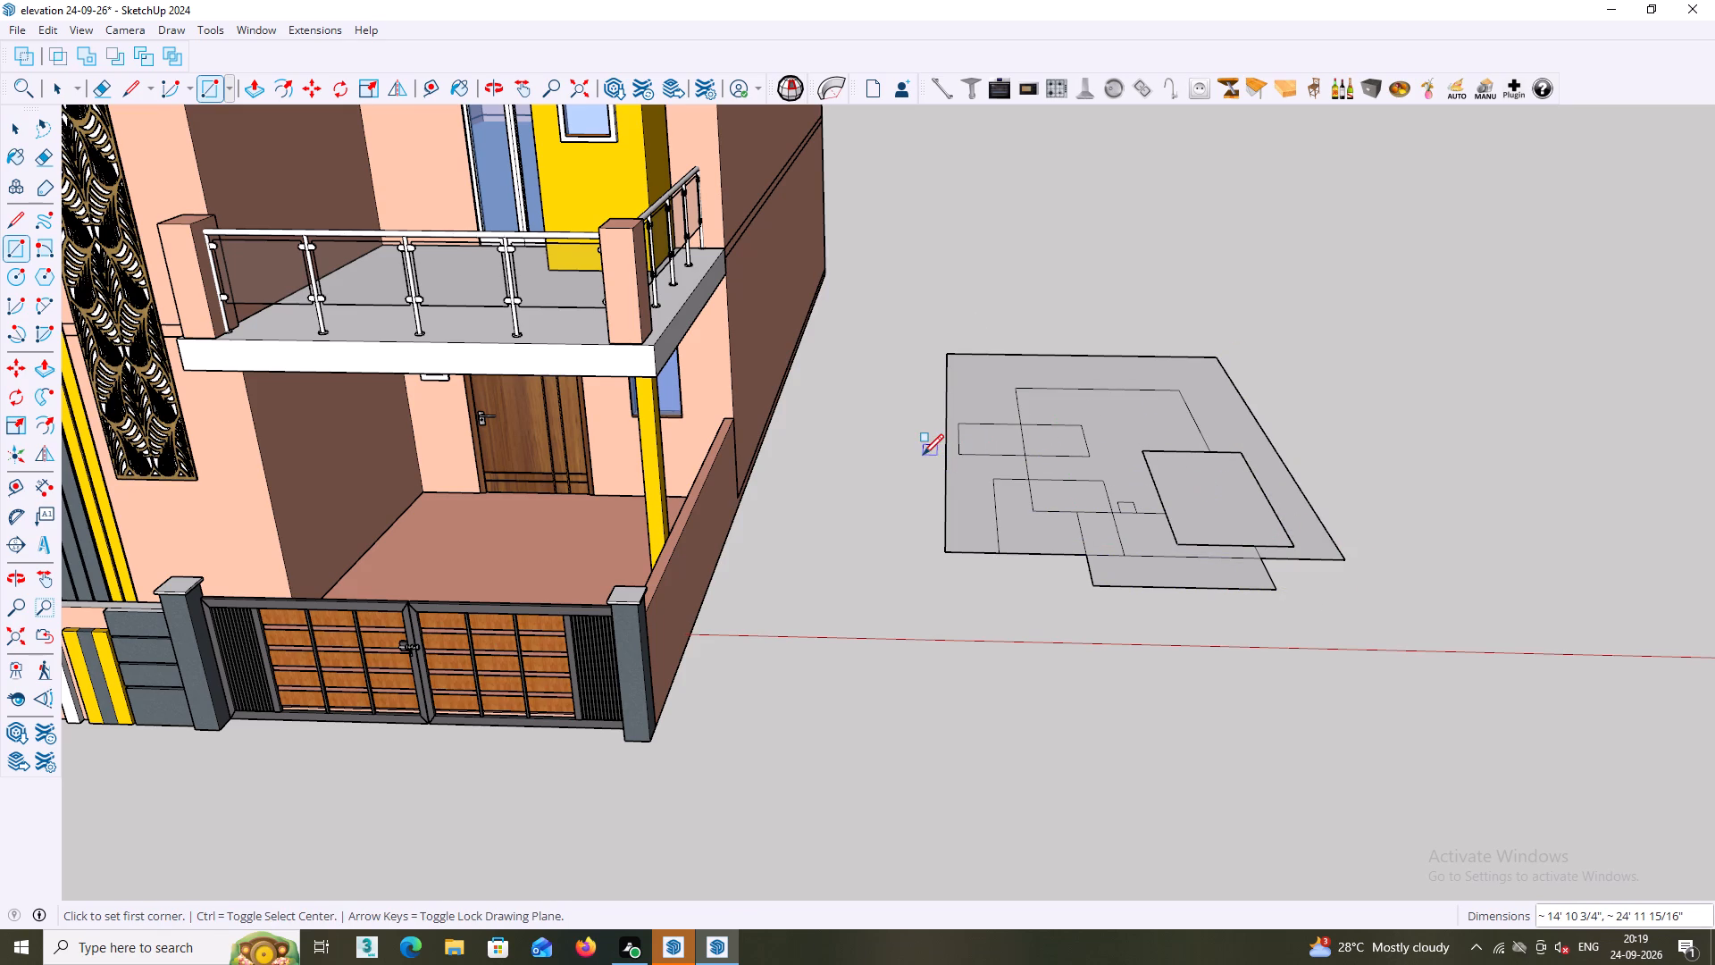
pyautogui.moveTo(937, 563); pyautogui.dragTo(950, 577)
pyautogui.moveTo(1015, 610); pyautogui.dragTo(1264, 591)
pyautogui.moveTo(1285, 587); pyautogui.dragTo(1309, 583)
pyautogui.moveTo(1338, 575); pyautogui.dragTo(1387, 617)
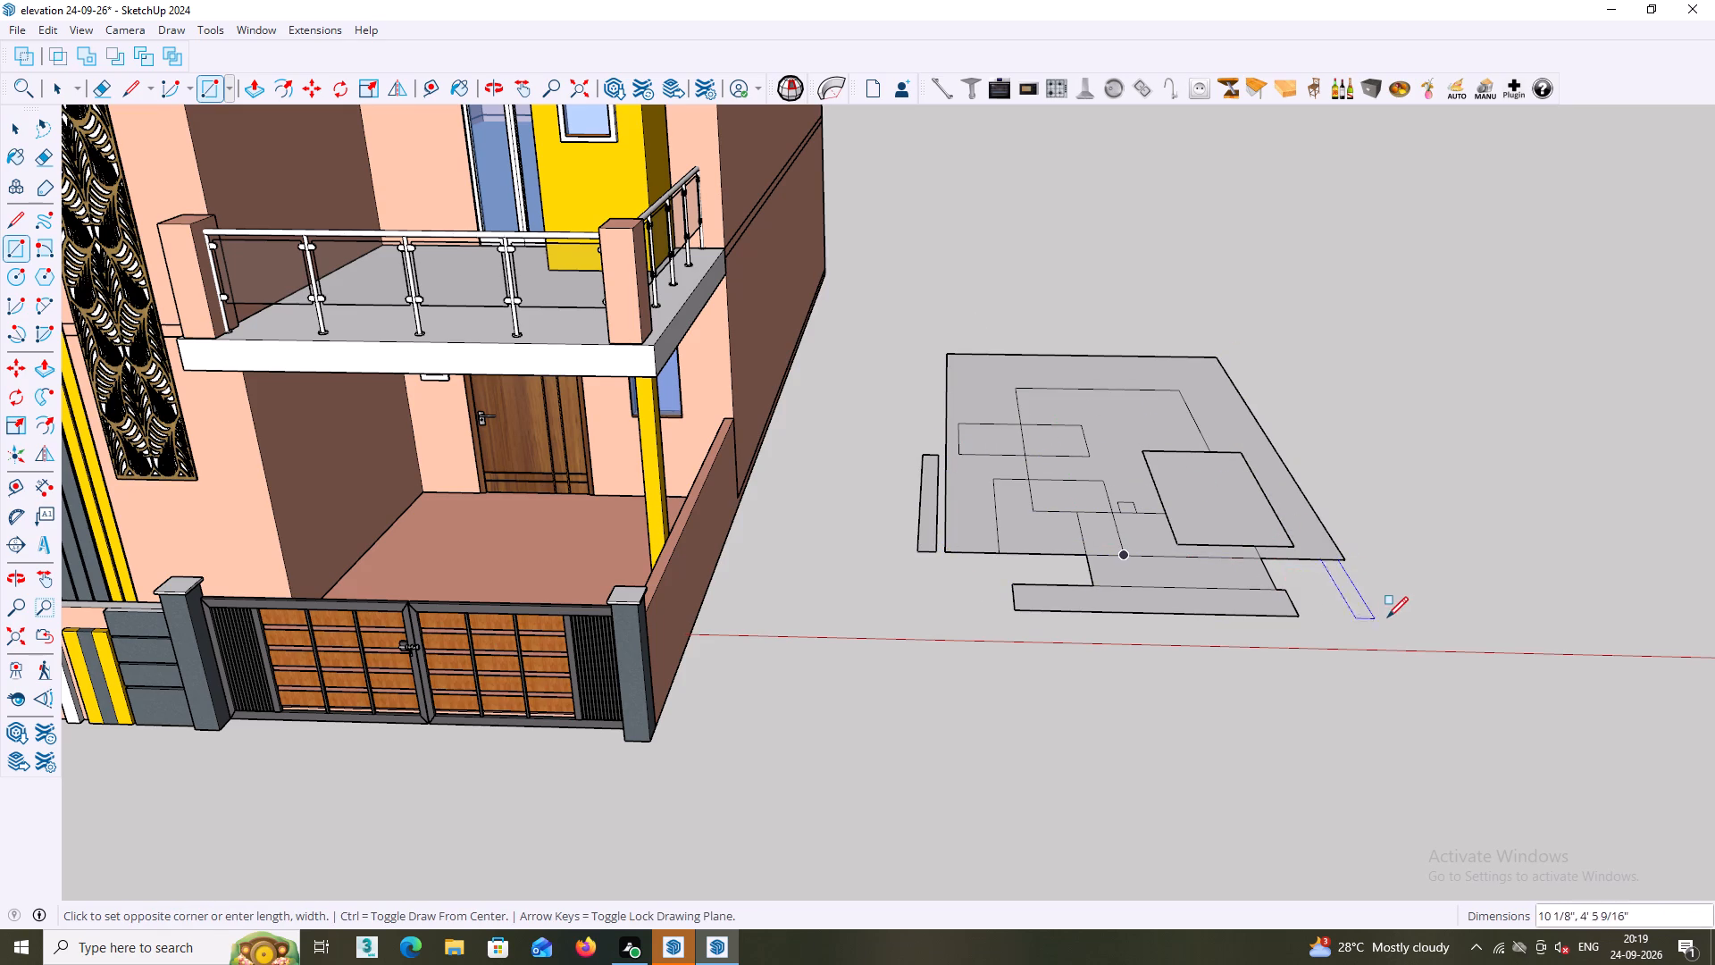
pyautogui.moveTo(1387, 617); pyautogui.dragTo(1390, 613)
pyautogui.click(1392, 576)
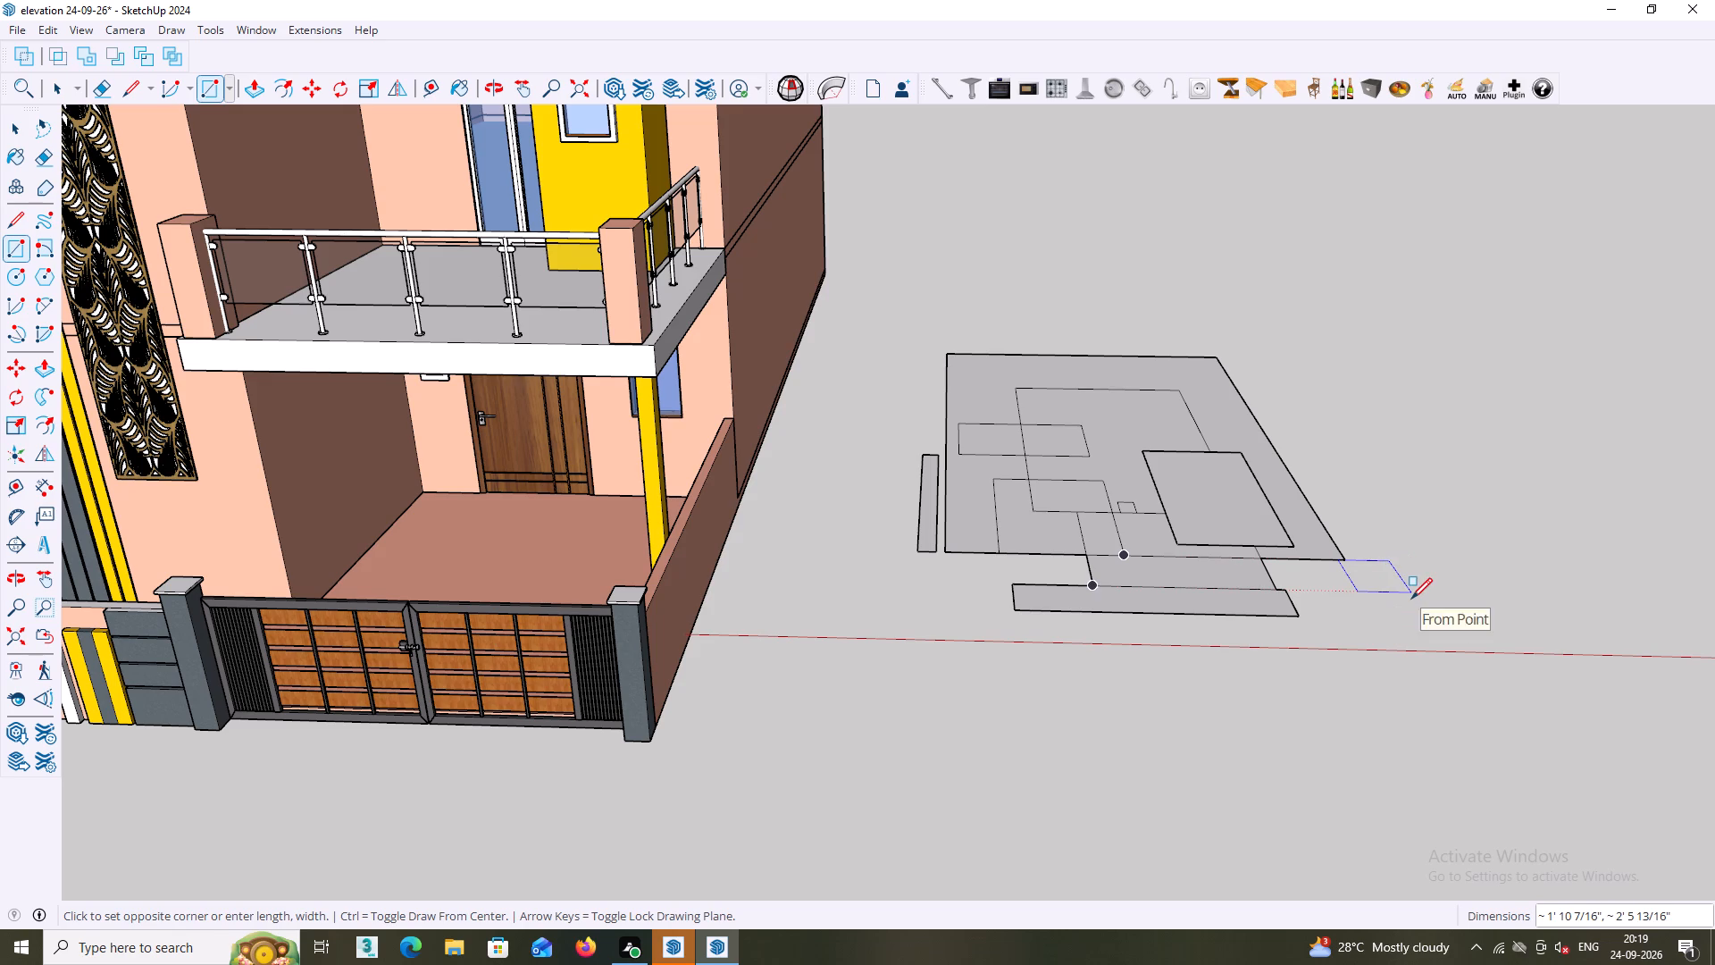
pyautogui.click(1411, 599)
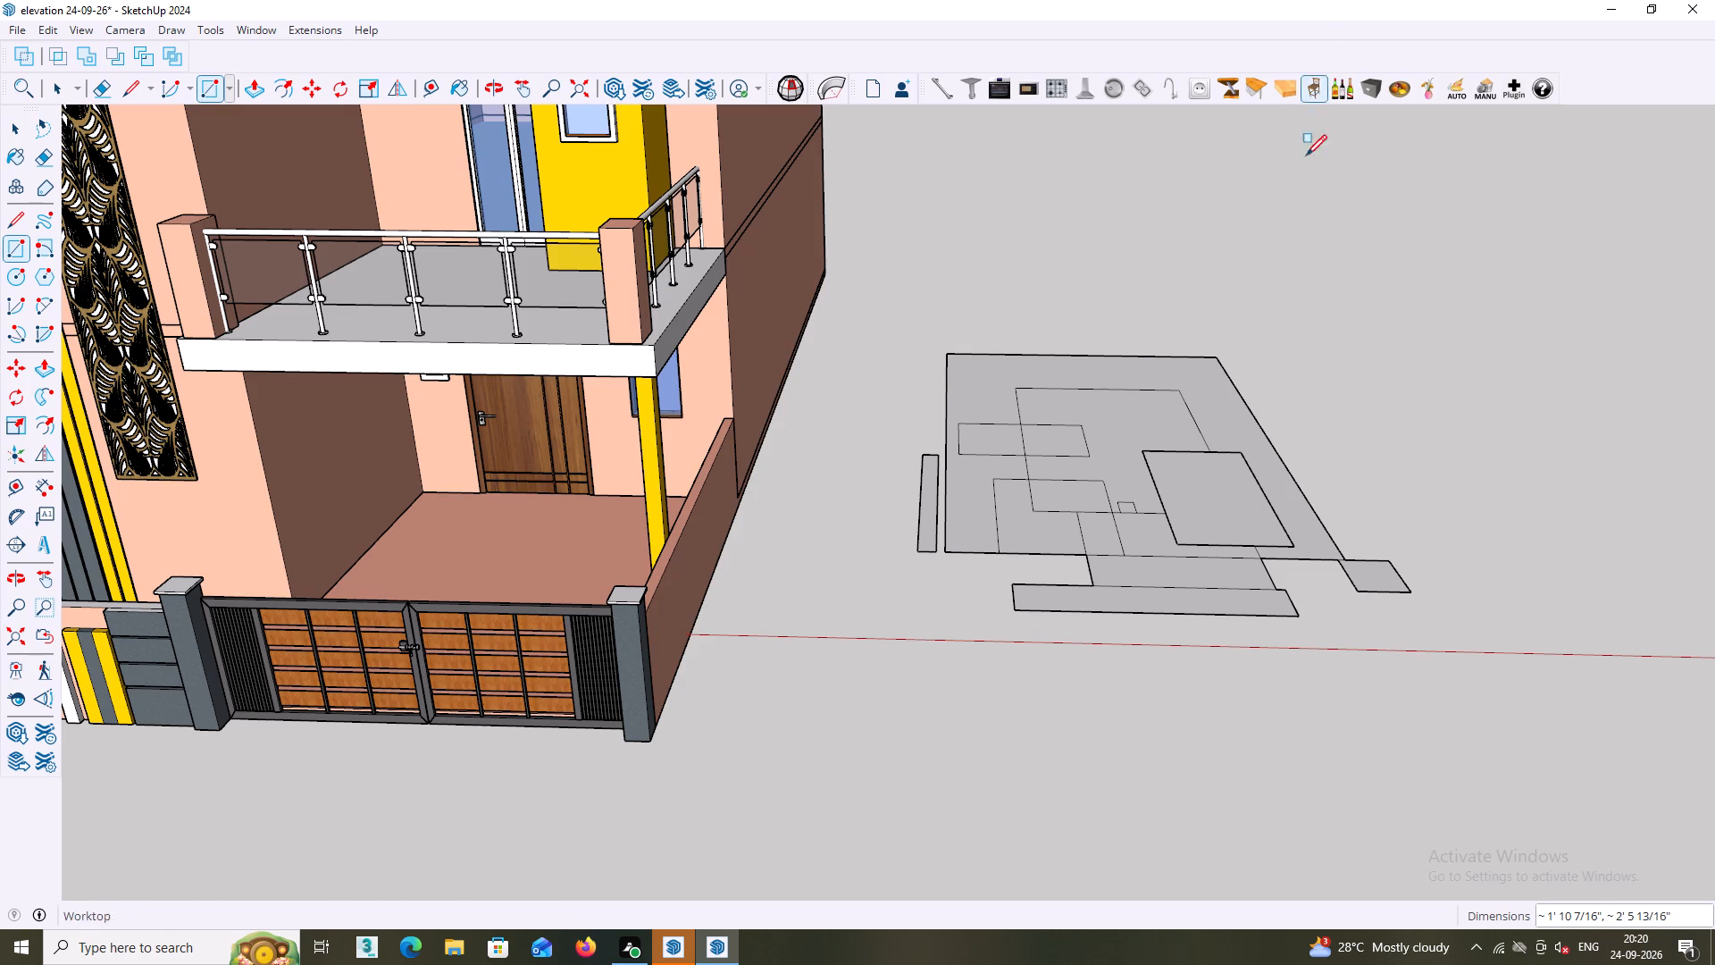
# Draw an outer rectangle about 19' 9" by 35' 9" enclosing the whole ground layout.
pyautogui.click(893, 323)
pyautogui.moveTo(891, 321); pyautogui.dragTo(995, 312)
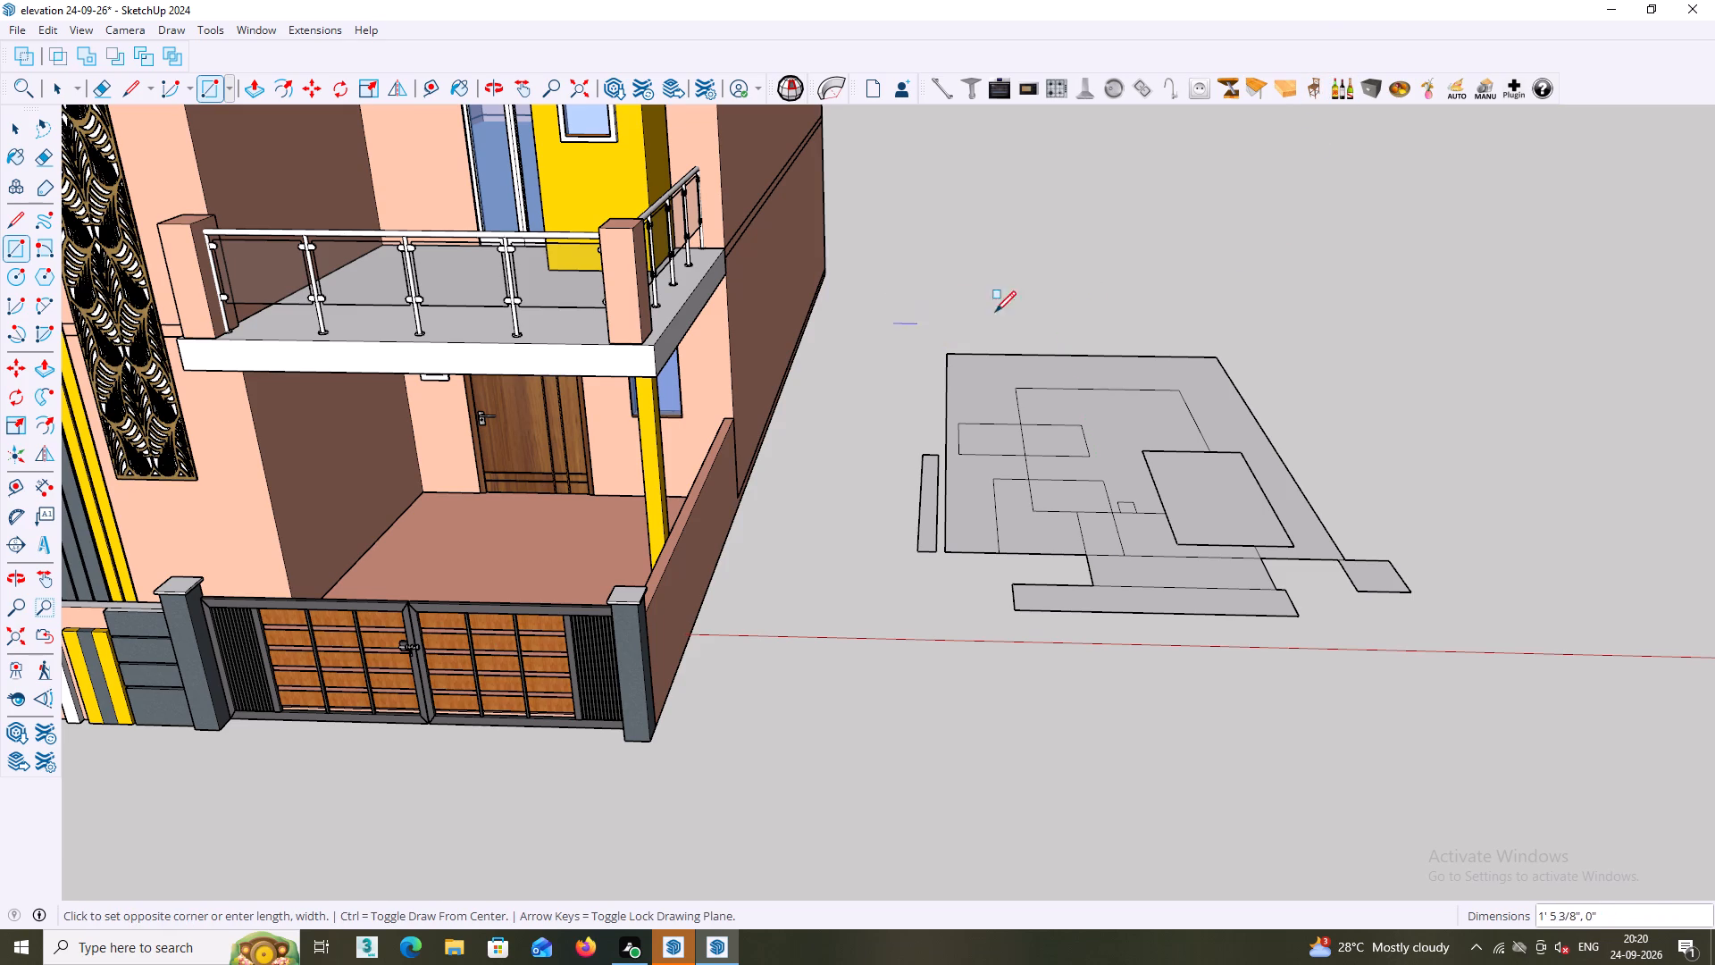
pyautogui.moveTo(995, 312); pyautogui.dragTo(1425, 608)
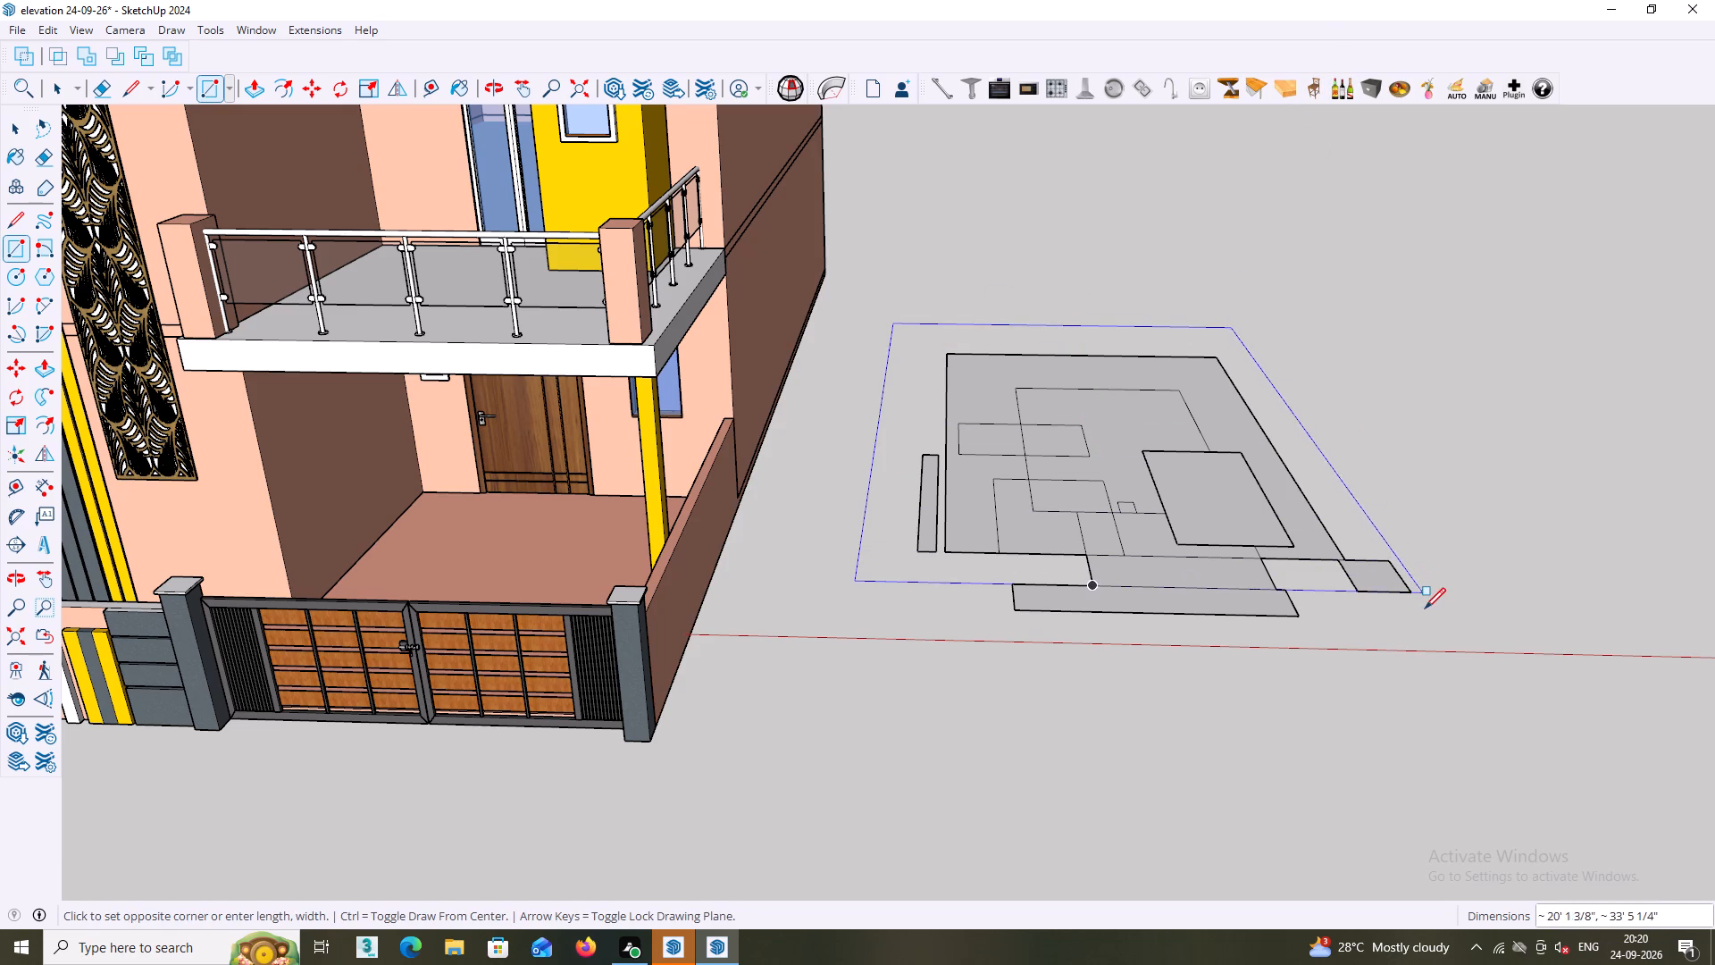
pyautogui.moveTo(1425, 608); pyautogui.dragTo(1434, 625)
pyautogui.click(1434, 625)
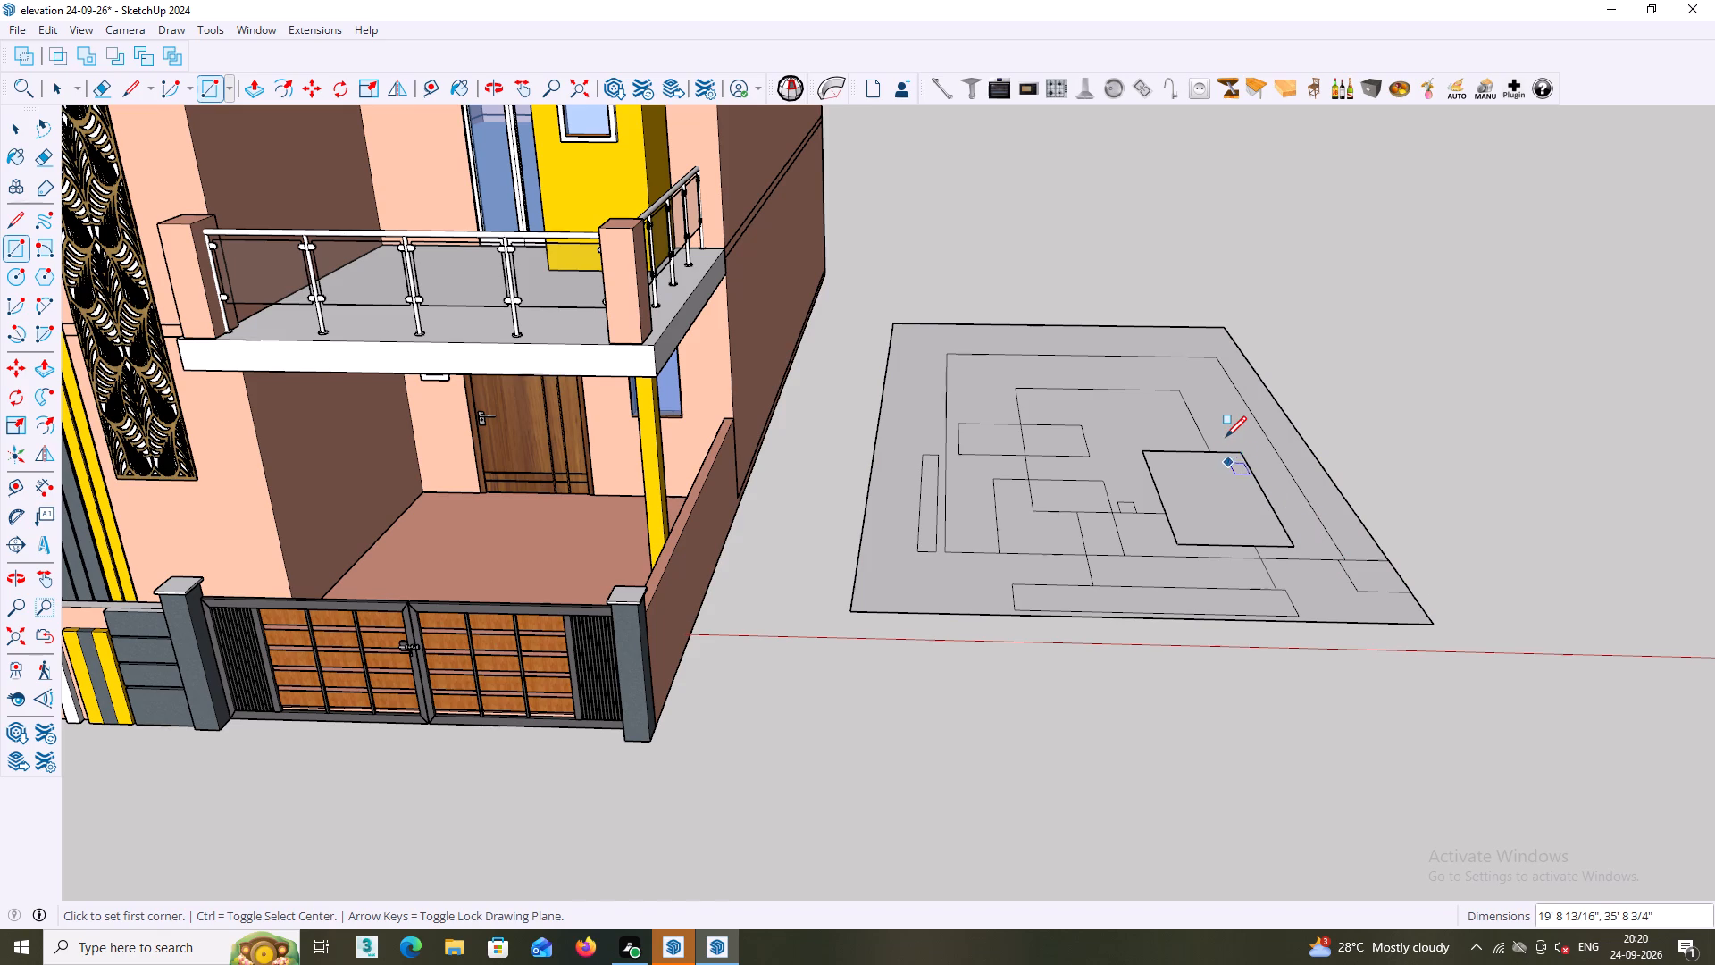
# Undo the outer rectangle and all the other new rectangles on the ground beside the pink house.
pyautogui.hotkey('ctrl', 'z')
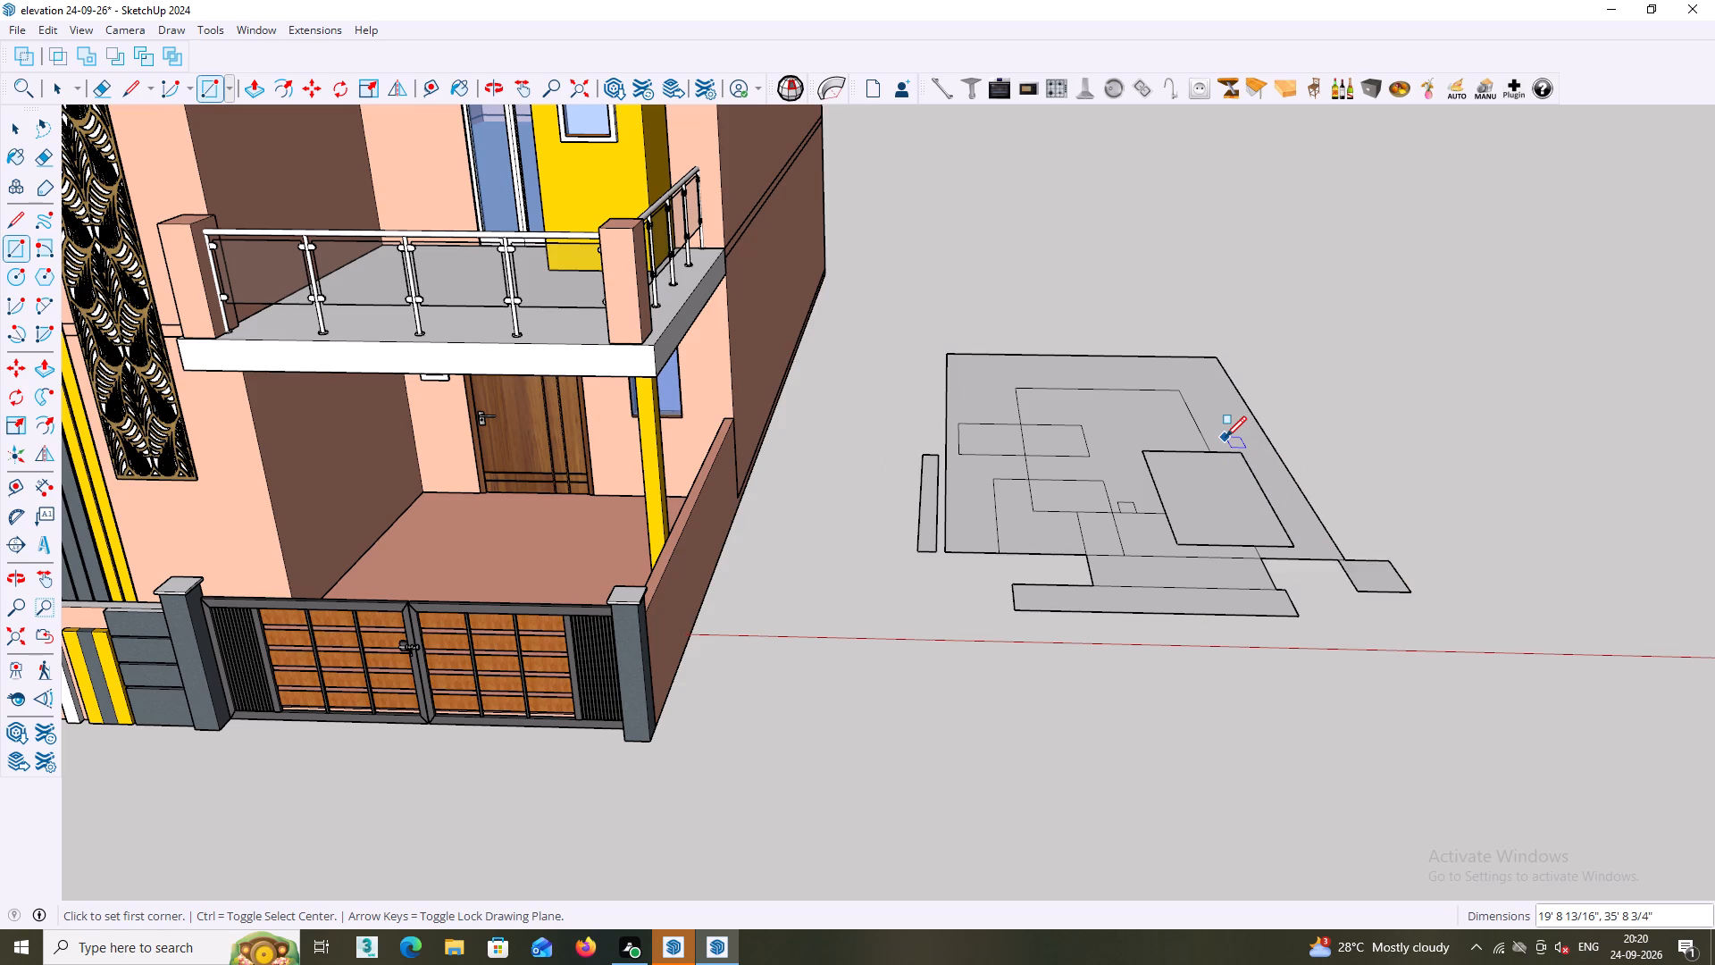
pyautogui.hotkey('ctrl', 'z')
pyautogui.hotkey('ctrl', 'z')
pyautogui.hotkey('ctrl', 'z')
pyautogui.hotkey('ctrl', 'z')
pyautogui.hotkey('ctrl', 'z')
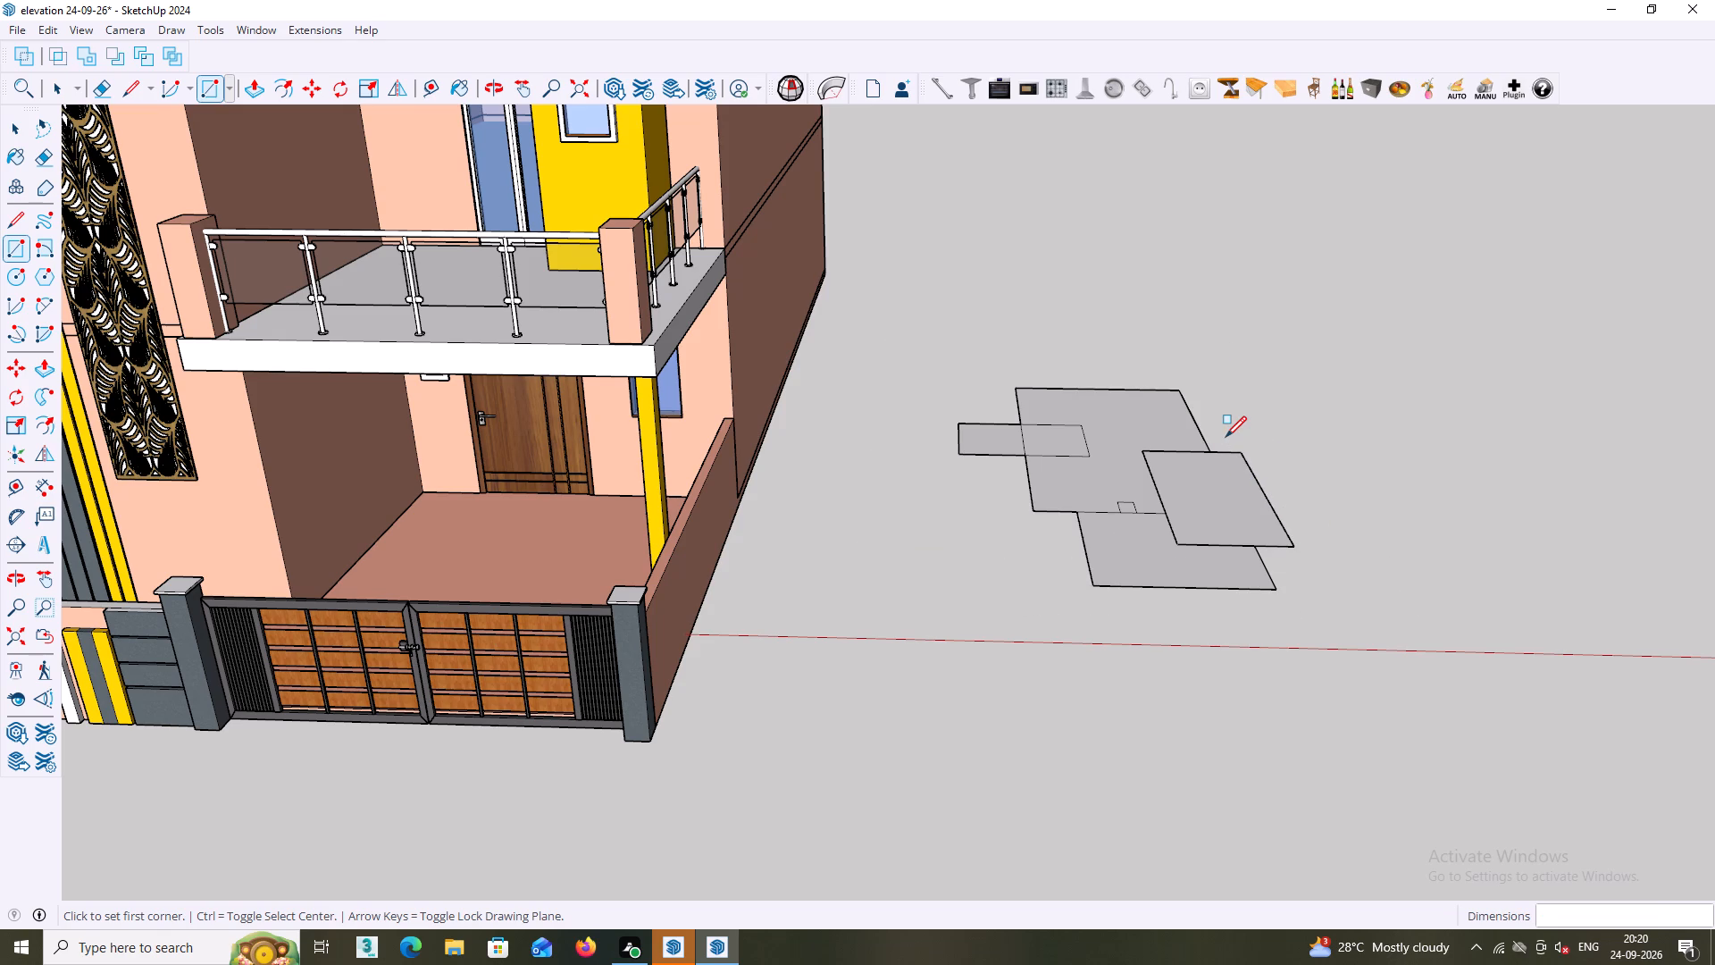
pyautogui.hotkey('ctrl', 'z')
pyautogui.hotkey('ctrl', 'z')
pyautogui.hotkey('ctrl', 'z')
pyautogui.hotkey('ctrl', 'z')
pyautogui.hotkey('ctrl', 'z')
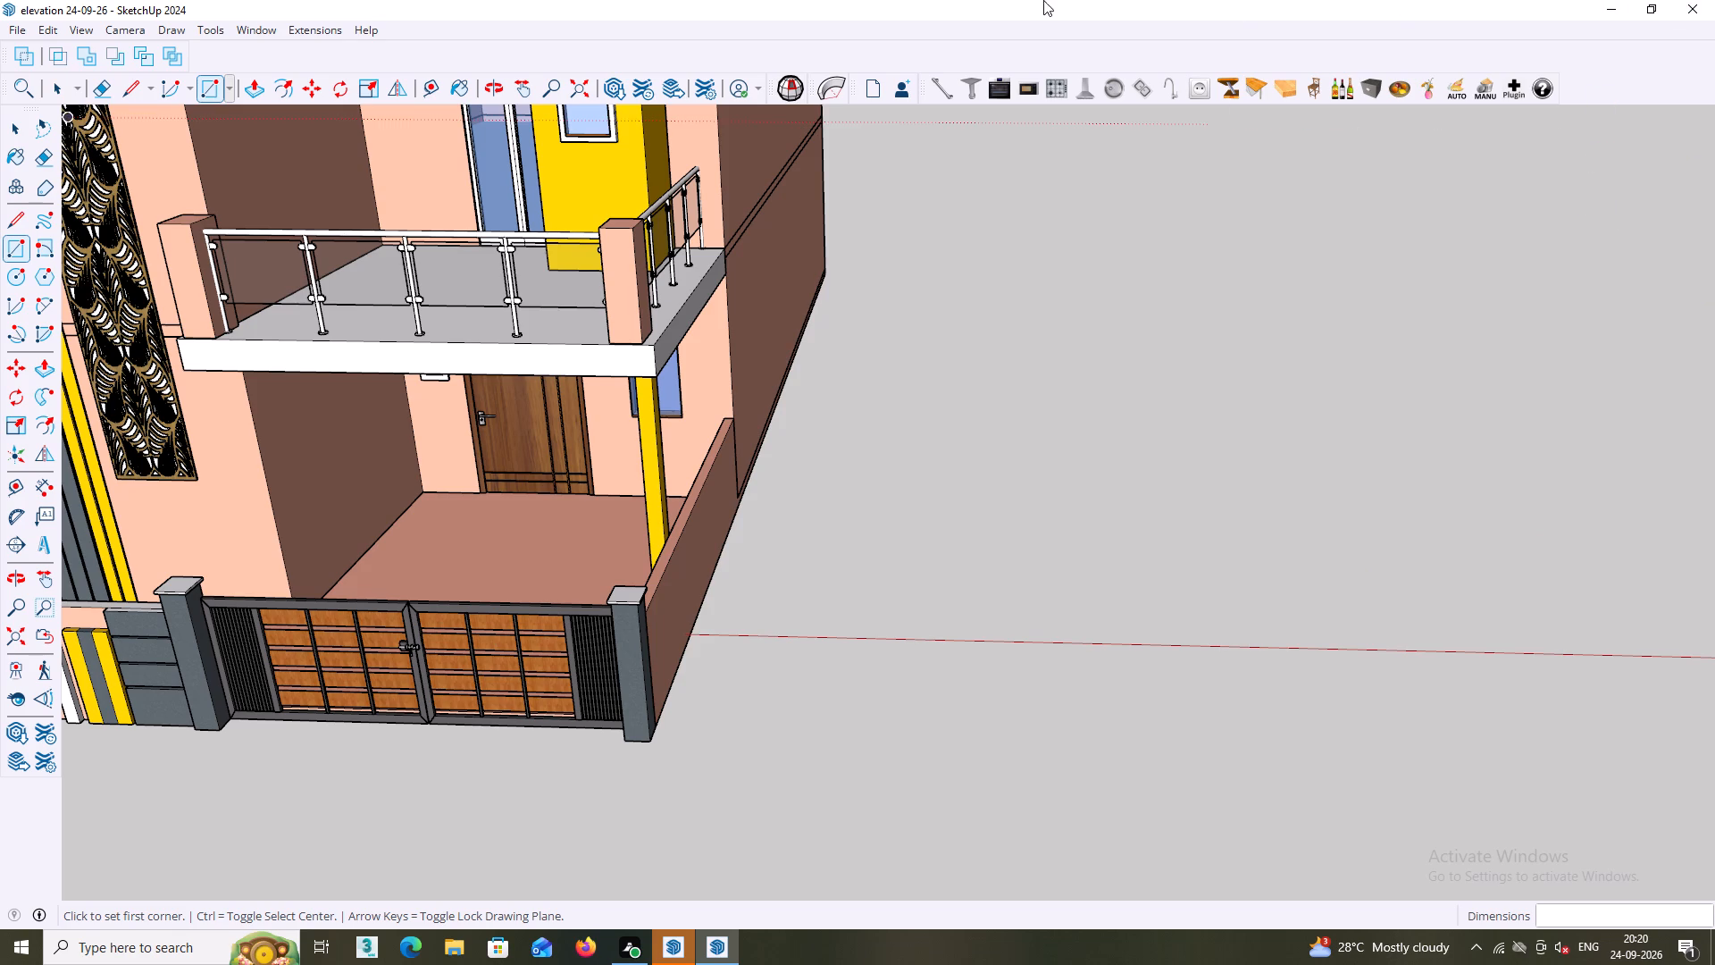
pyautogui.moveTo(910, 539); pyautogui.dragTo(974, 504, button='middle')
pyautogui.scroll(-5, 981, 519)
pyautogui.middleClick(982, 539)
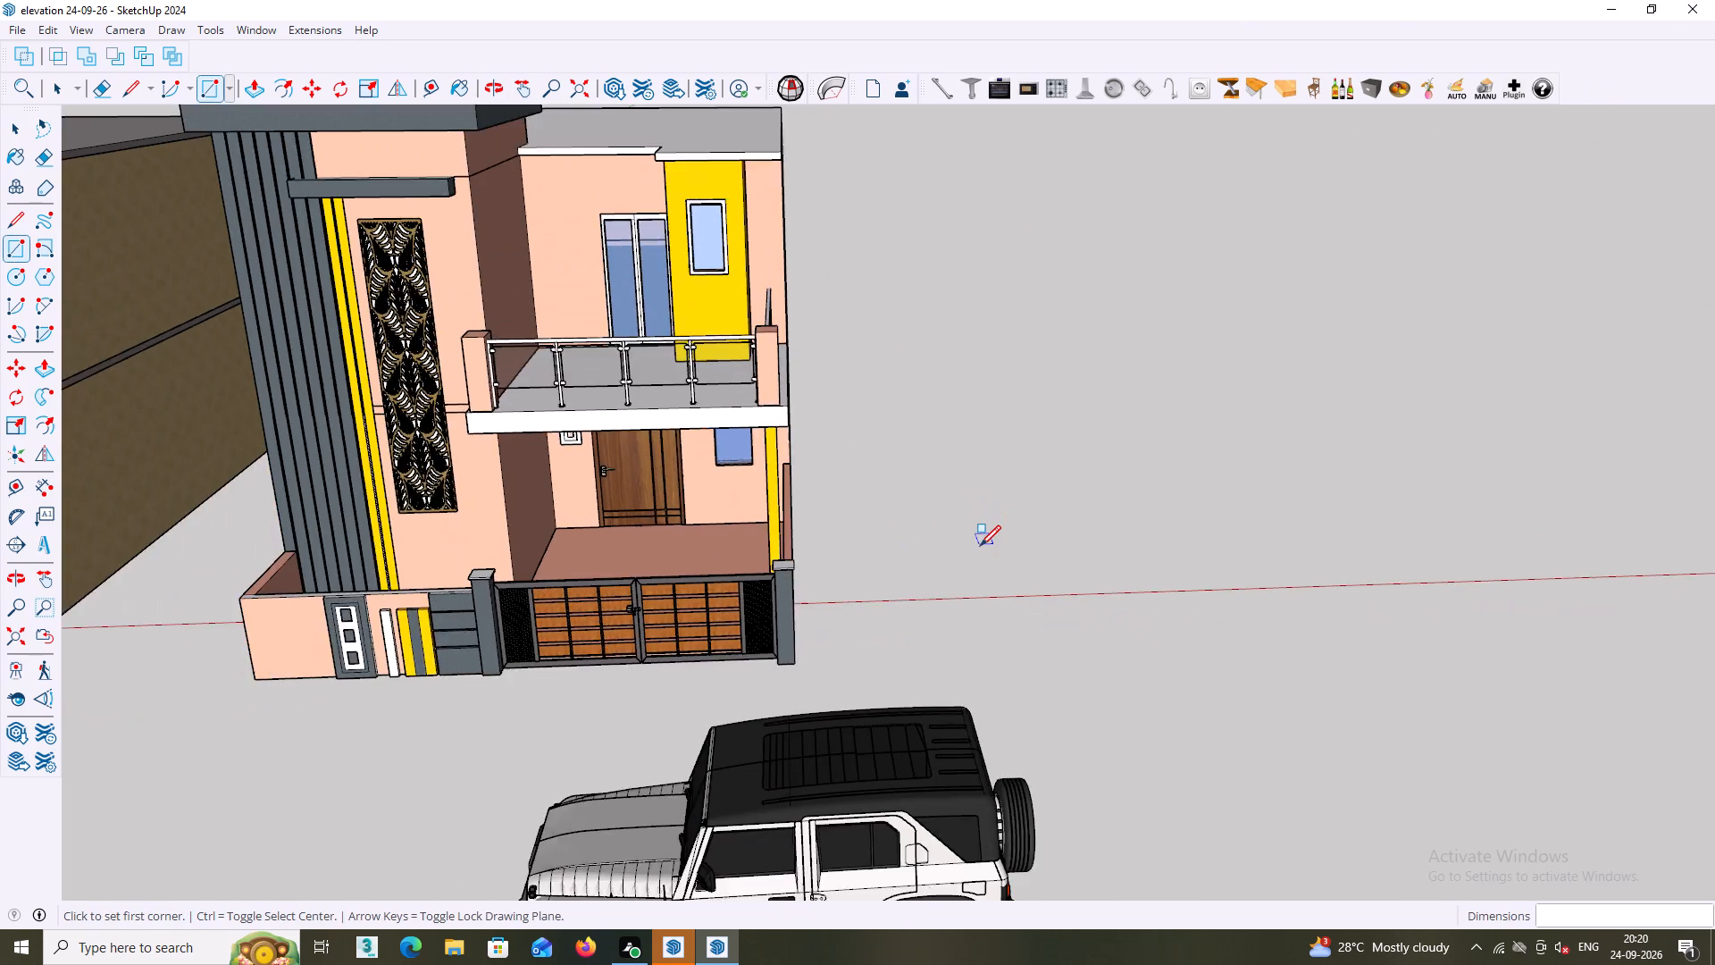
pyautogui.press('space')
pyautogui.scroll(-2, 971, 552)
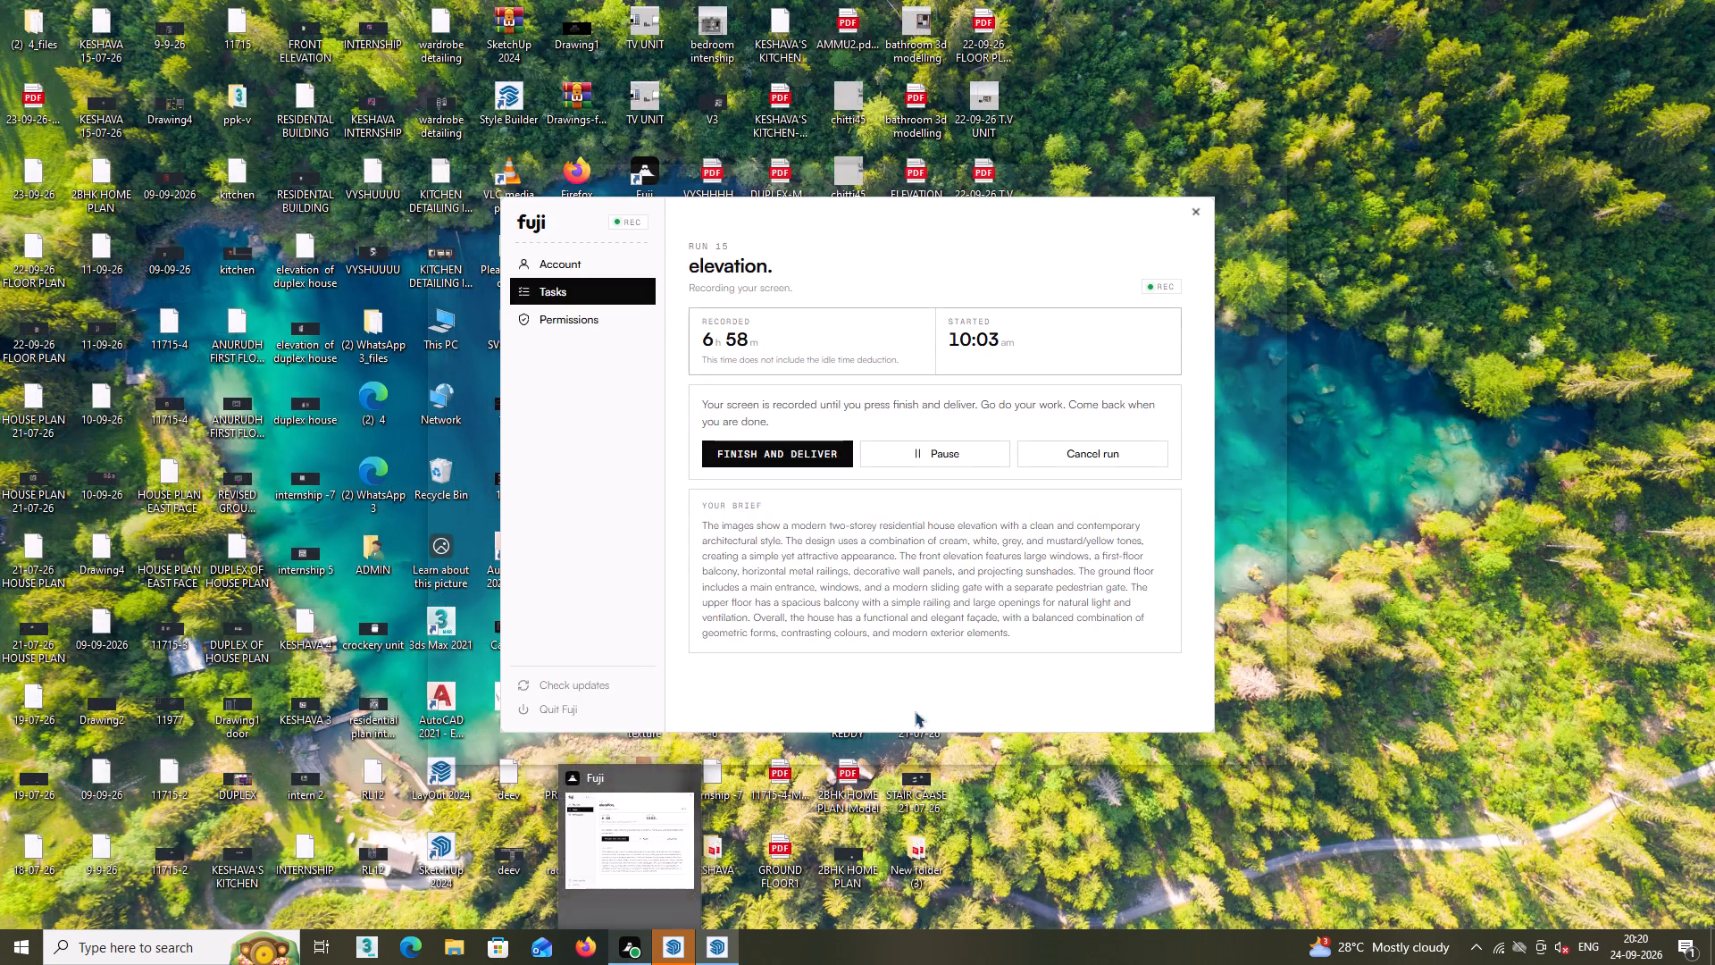
# Save the model under the new name ELEVATION 24-09-26 on the Desktop as a SketchUp model.
pyautogui.doubleClick(21, 28)
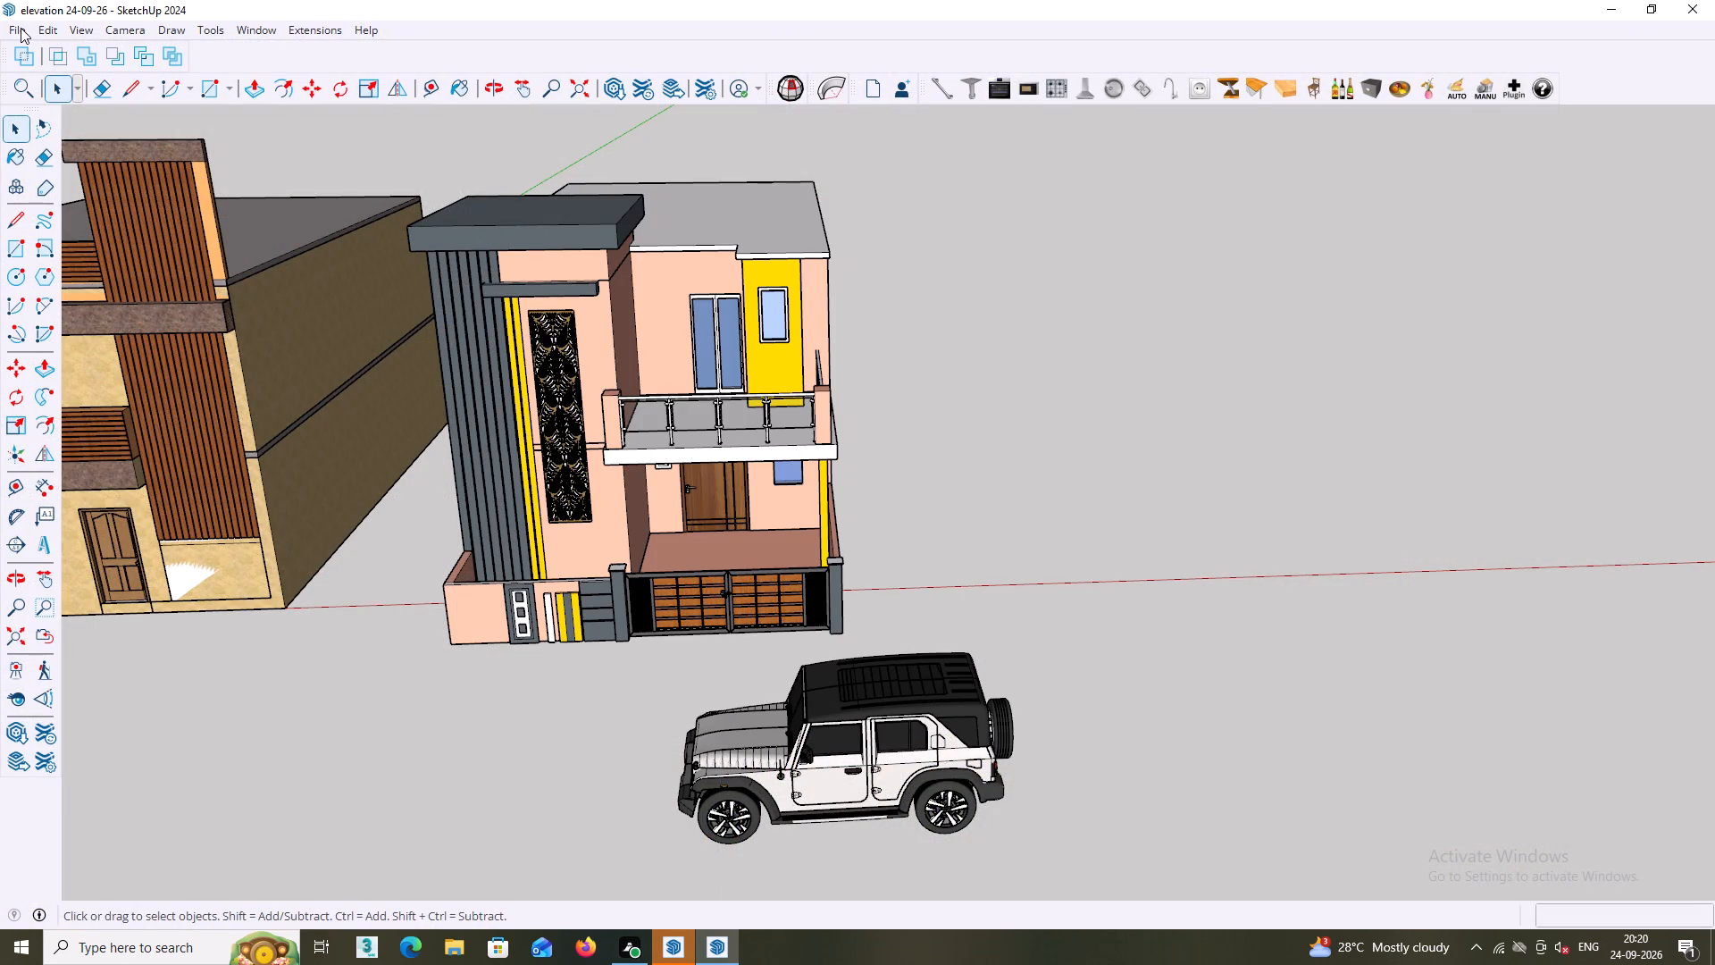
pyautogui.click(21, 28)
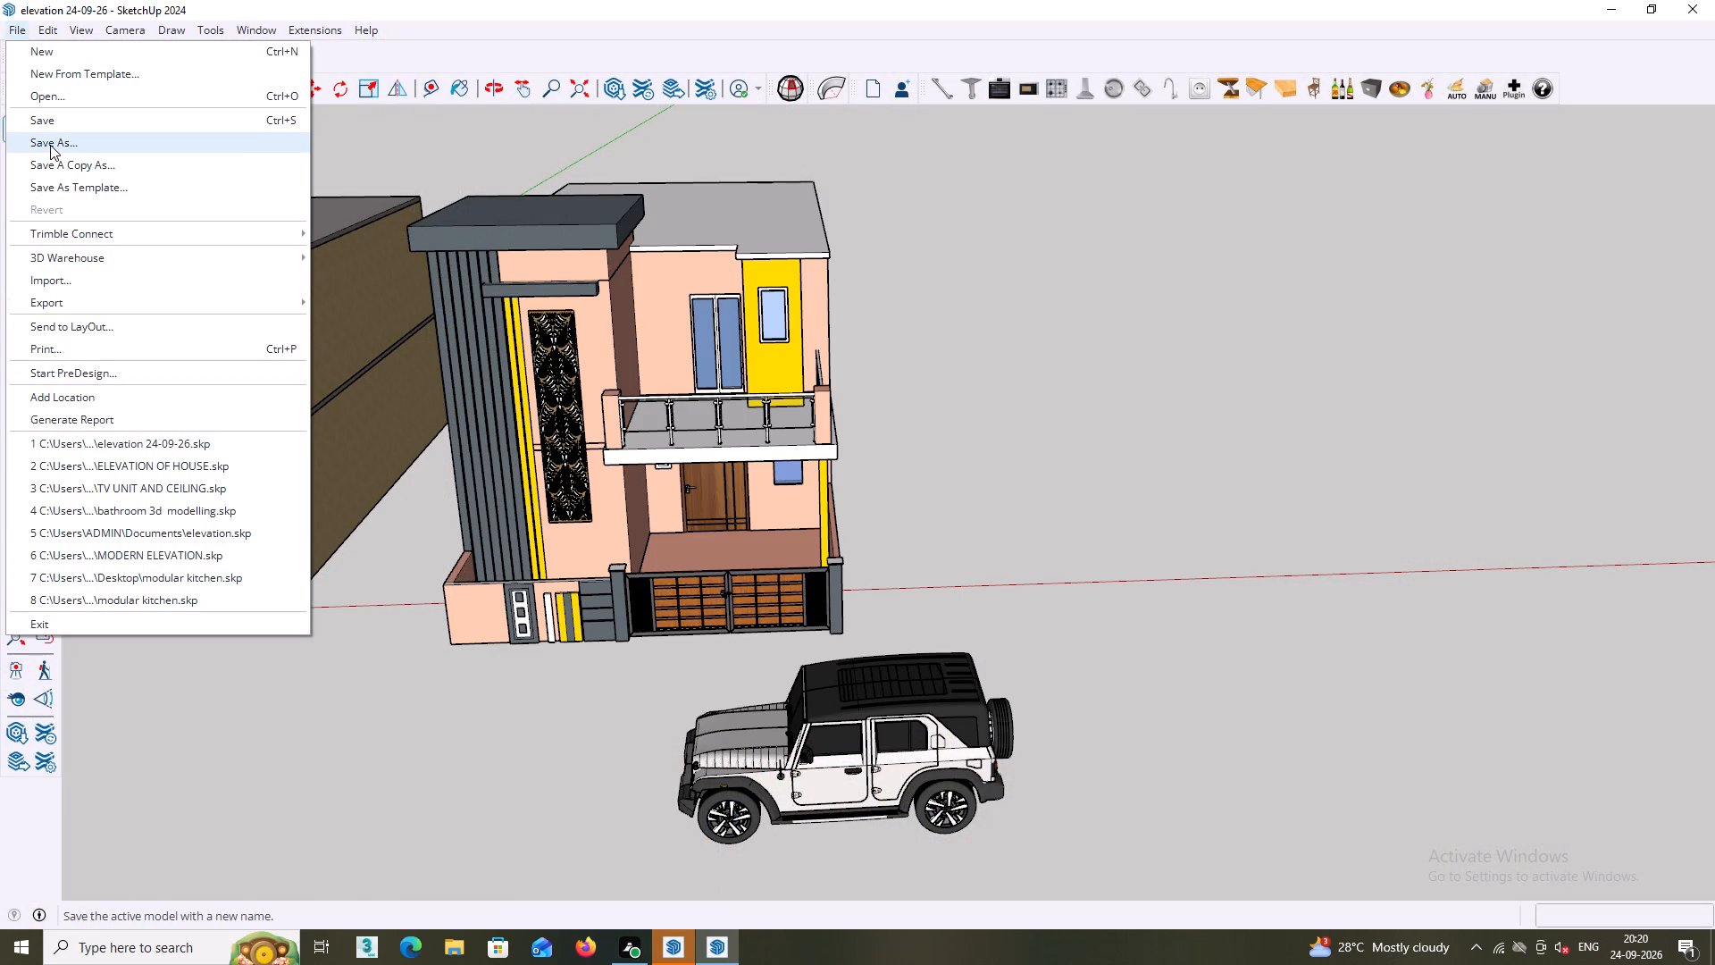
pyautogui.click(50, 145)
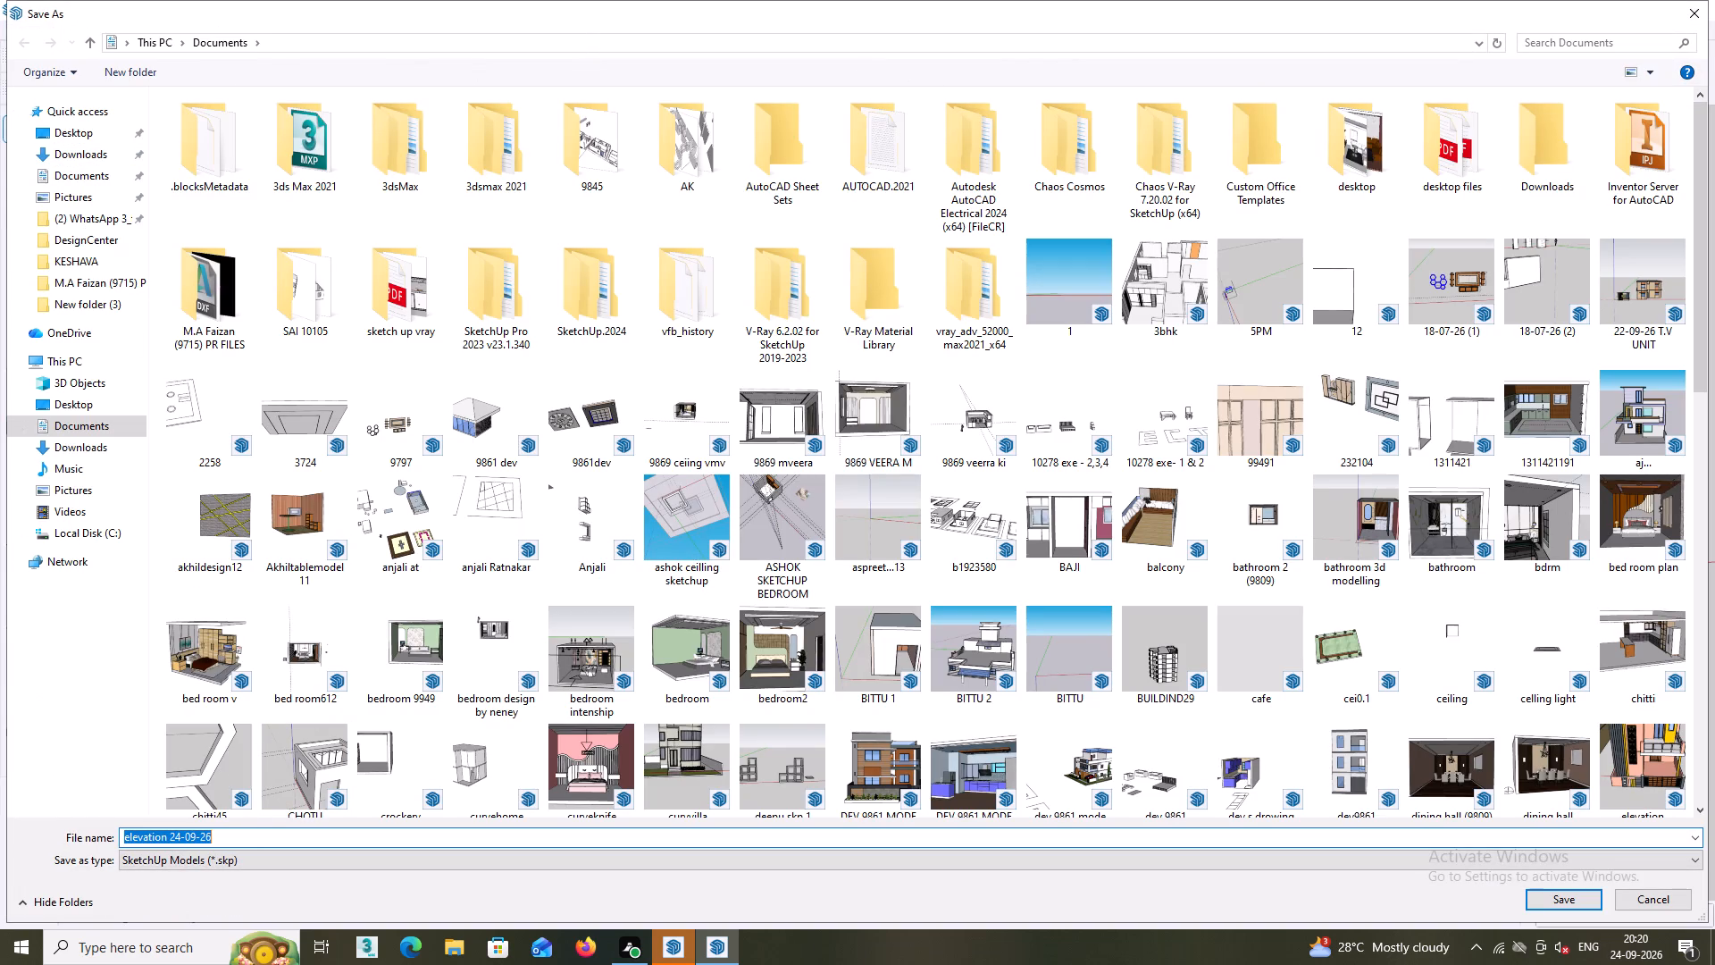
pyautogui.click(239, 835)
pyautogui.press('BackSpace')
pyautogui.press('BackSpace')
pyautogui.press('BackSpace')
pyautogui.press('BackSpace')
pyautogui.press('BackSpace')
pyautogui.press('BackSpace')
pyautogui.press('BackSpace')
pyautogui.press('BackSpace')
pyautogui.press('BackSpace')
pyautogui.press('BackSpace')
pyautogui.press('BackSpace')
pyautogui.press('BackSpace')
pyautogui.press('BackSpace')
pyautogui.press('BackSpace')
pyautogui.press('BackSpace')
pyautogui.press('BackSpace')
pyautogui.press('BackSpace')
pyautogui.press('BackSpace')
pyautogui.press('BackSpace')
pyautogui.press('BackSpace')
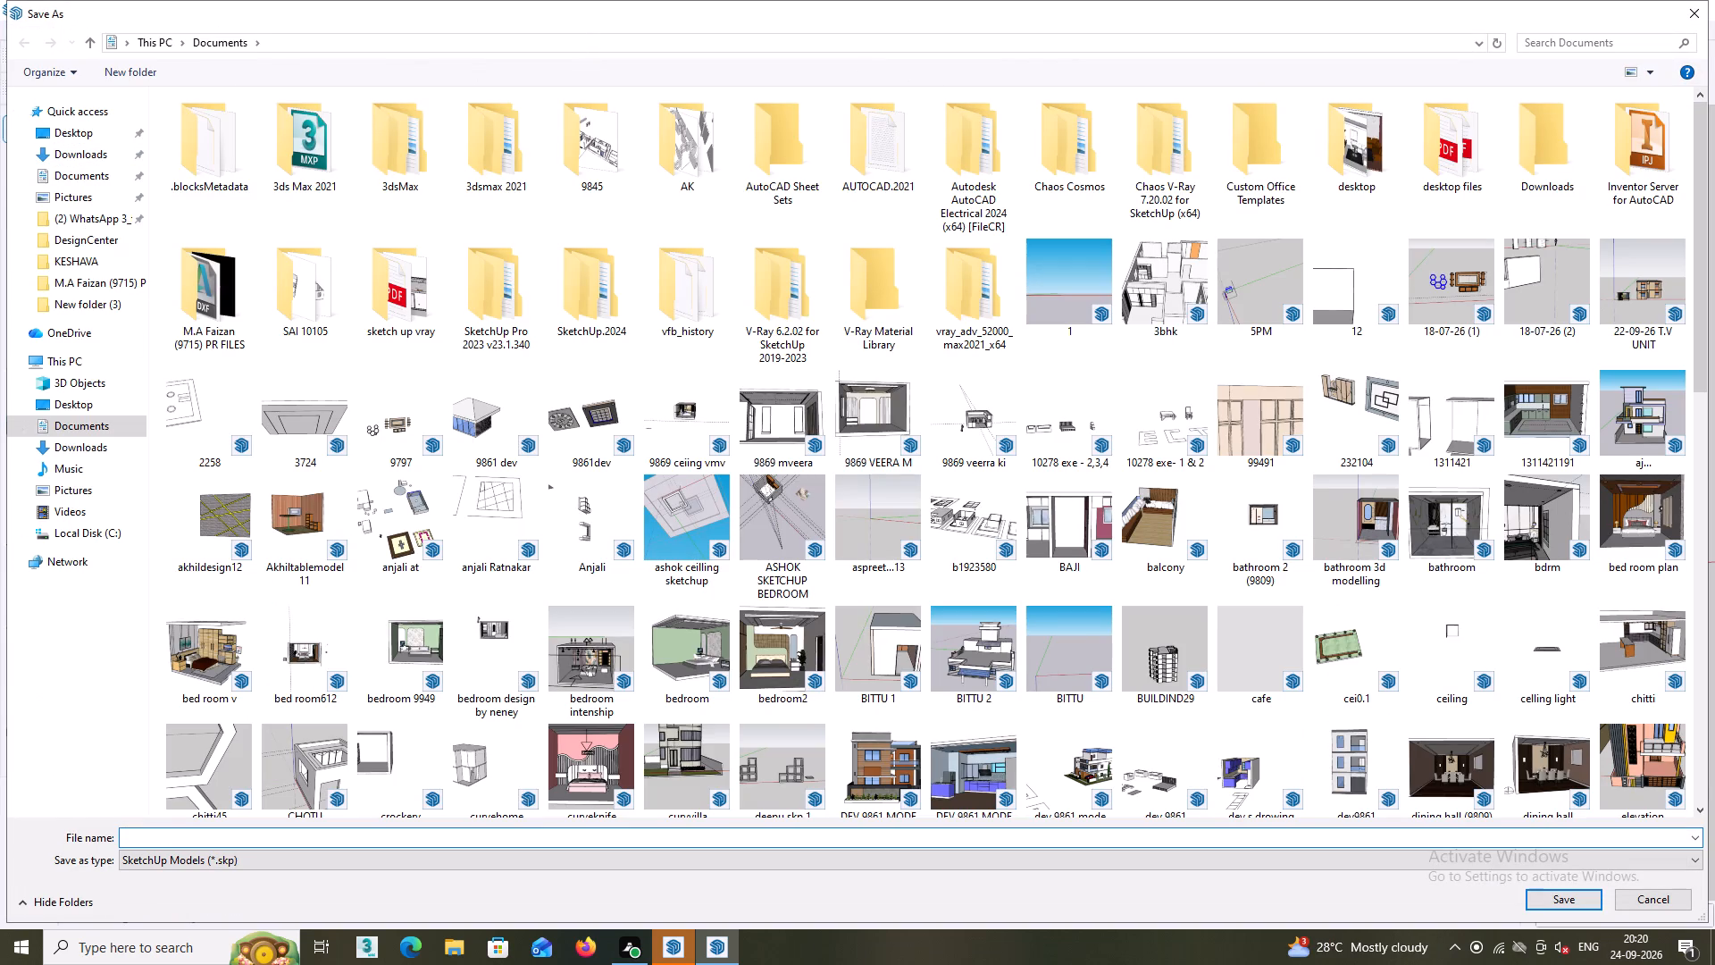
pyautogui.write('elevation')
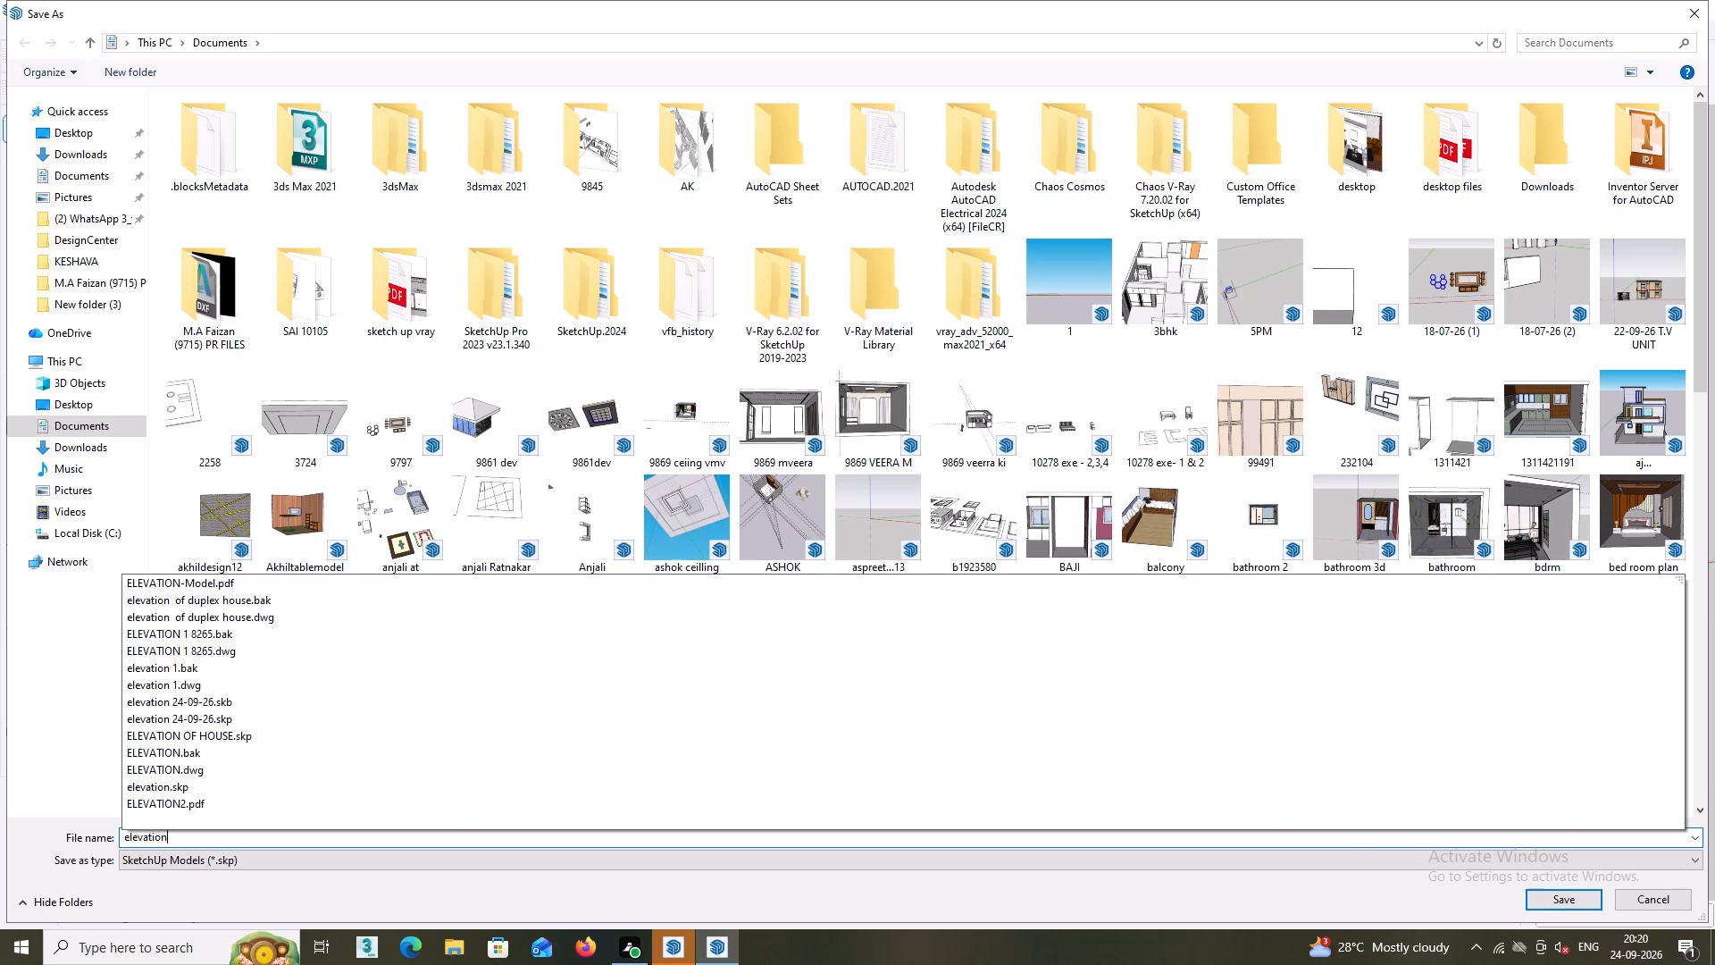
pyautogui.press('BackSpace')
pyautogui.press('BackSpace')
pyautogui.press('BackSpace')
pyautogui.press('BackSpace')
pyautogui.press('BackSpace')
pyautogui.press('BackSpace')
pyautogui.press('BackSpace')
pyautogui.press('BackSpace')
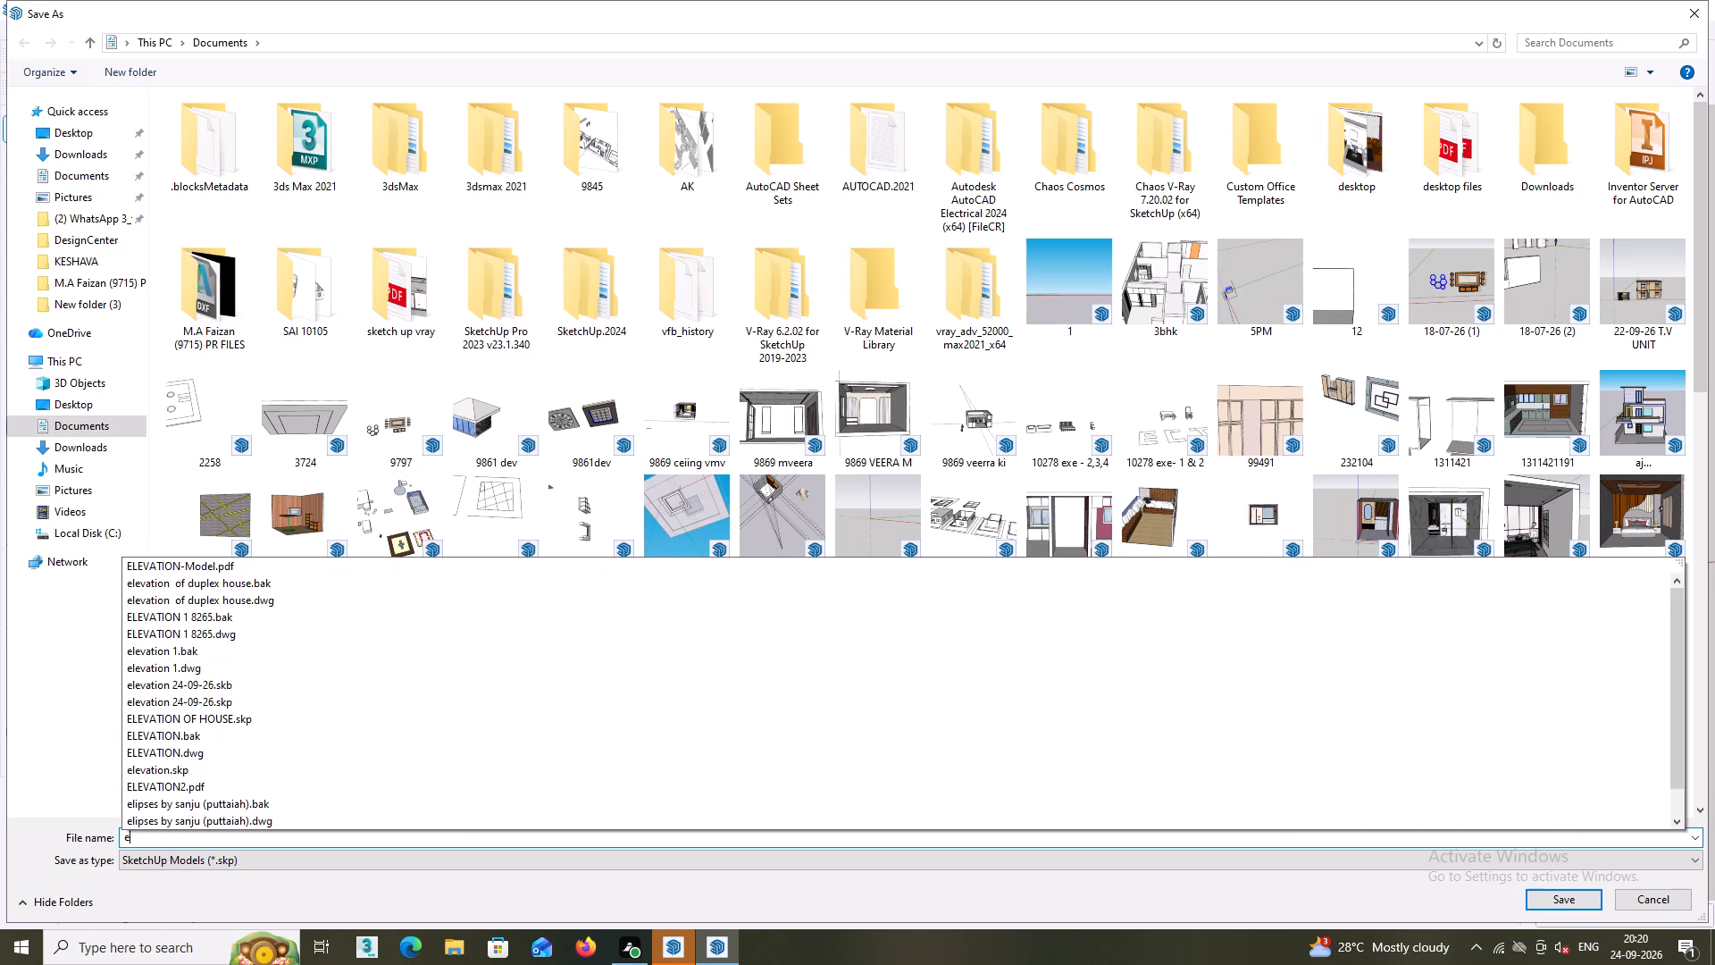
pyautogui.press('BackSpace')
pyautogui.write('ELE')
pyautogui.write('VASTIO')
pyautogui.press('BackSpace')
pyautogui.press('BackSpace')
pyautogui.press('BackSpace')
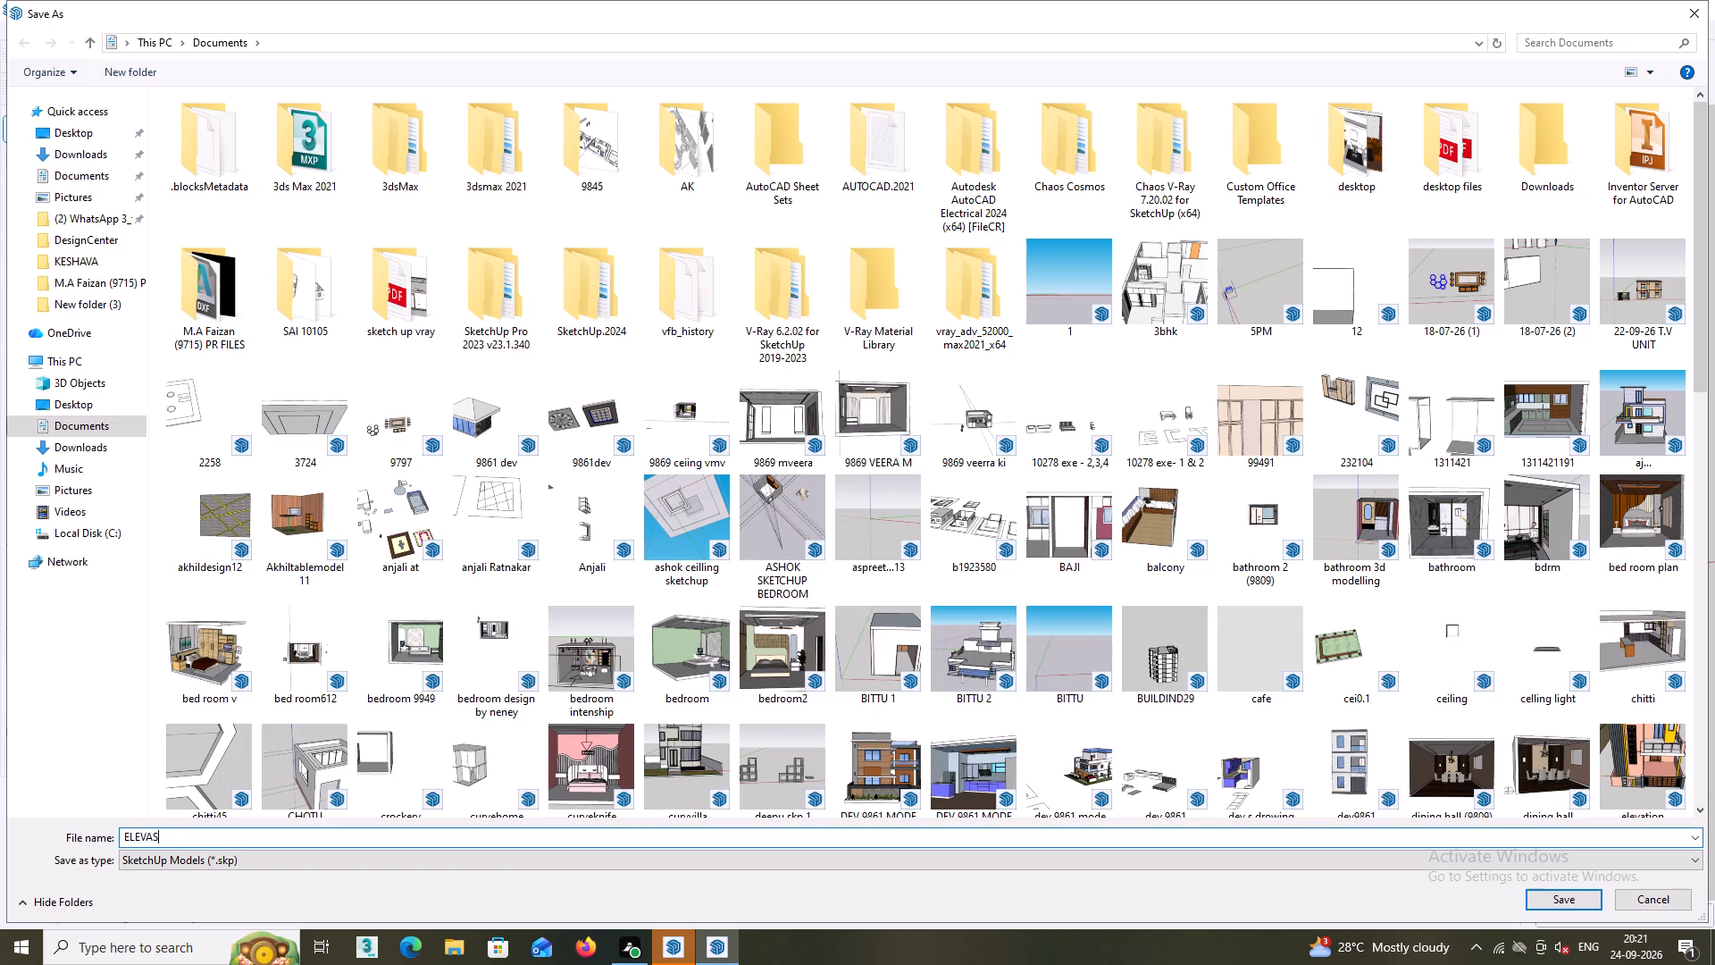
pyautogui.press('BackSpace')
pyautogui.write('TIO')
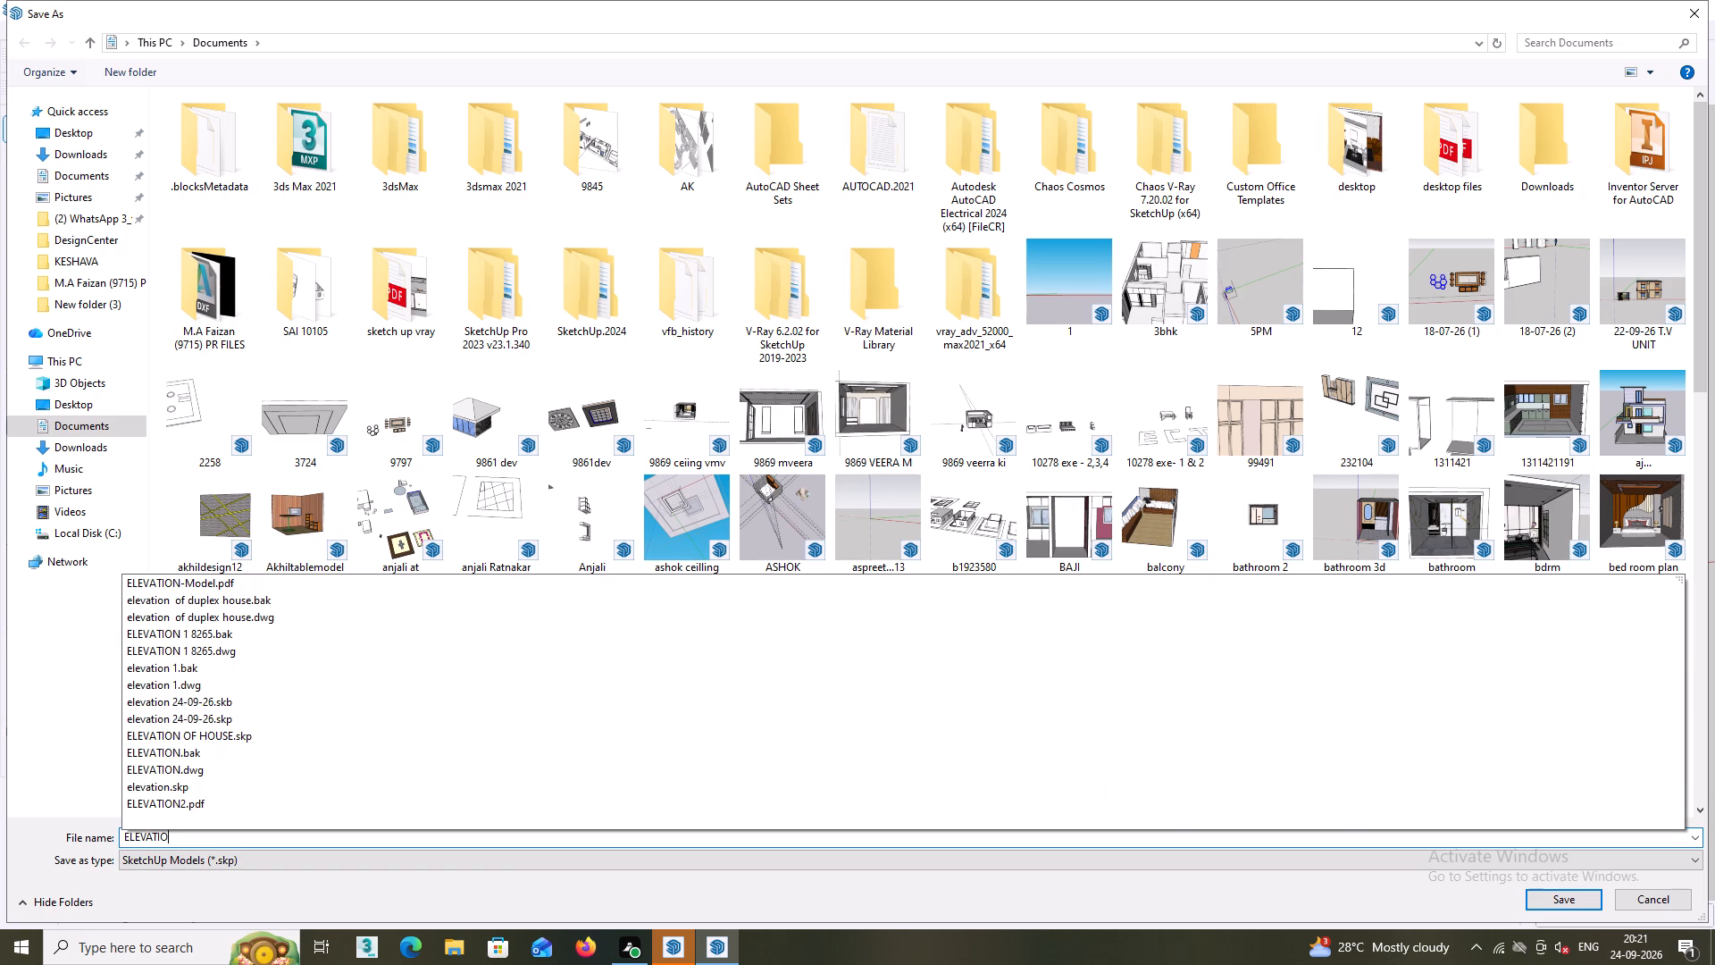
pyautogui.write('N')
pyautogui.press('space')
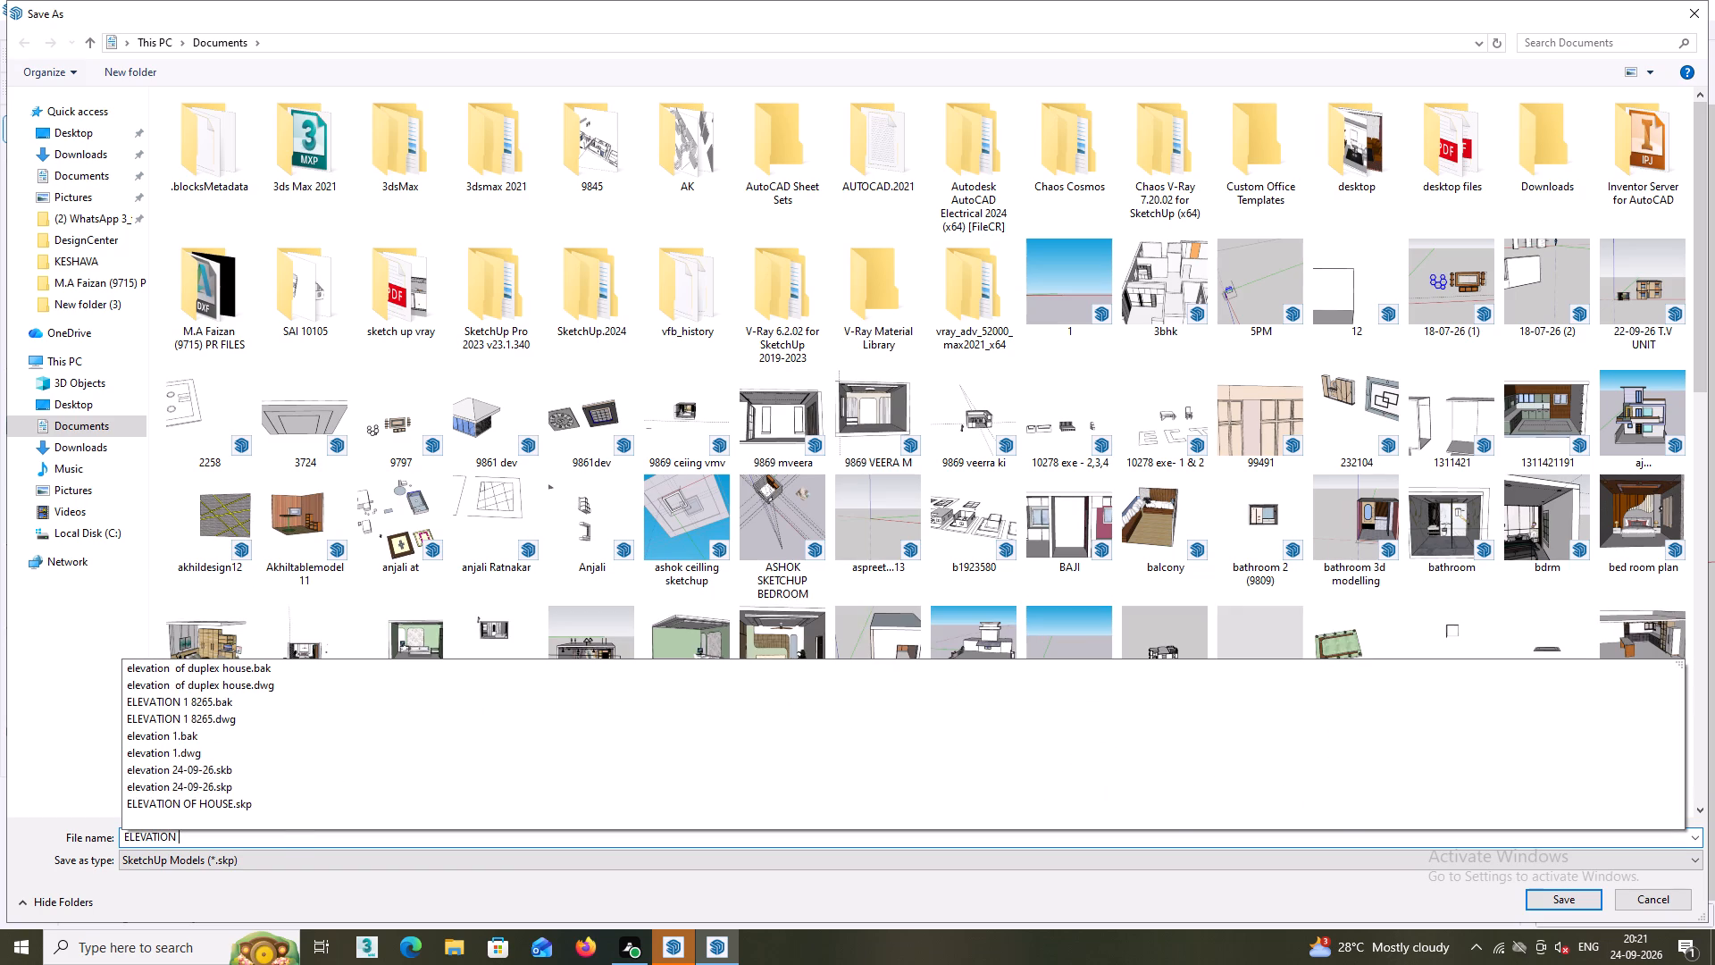
pyautogui.write('24')
pyautogui.press('-')
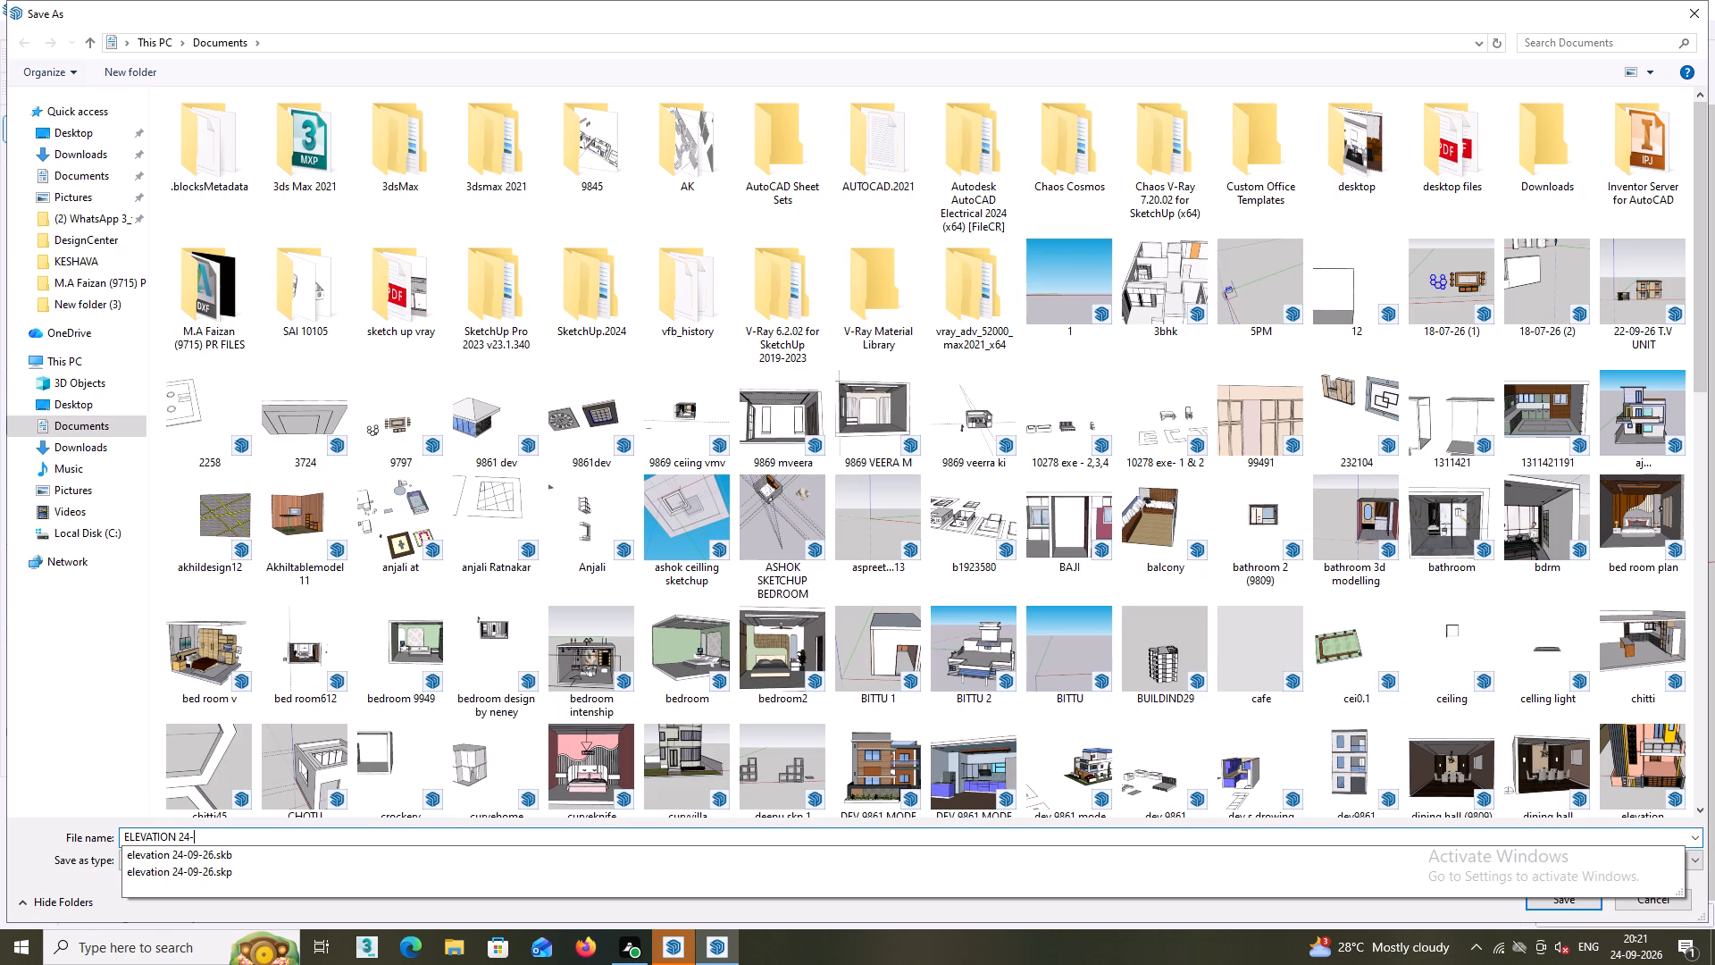
pyautogui.write('09-26')
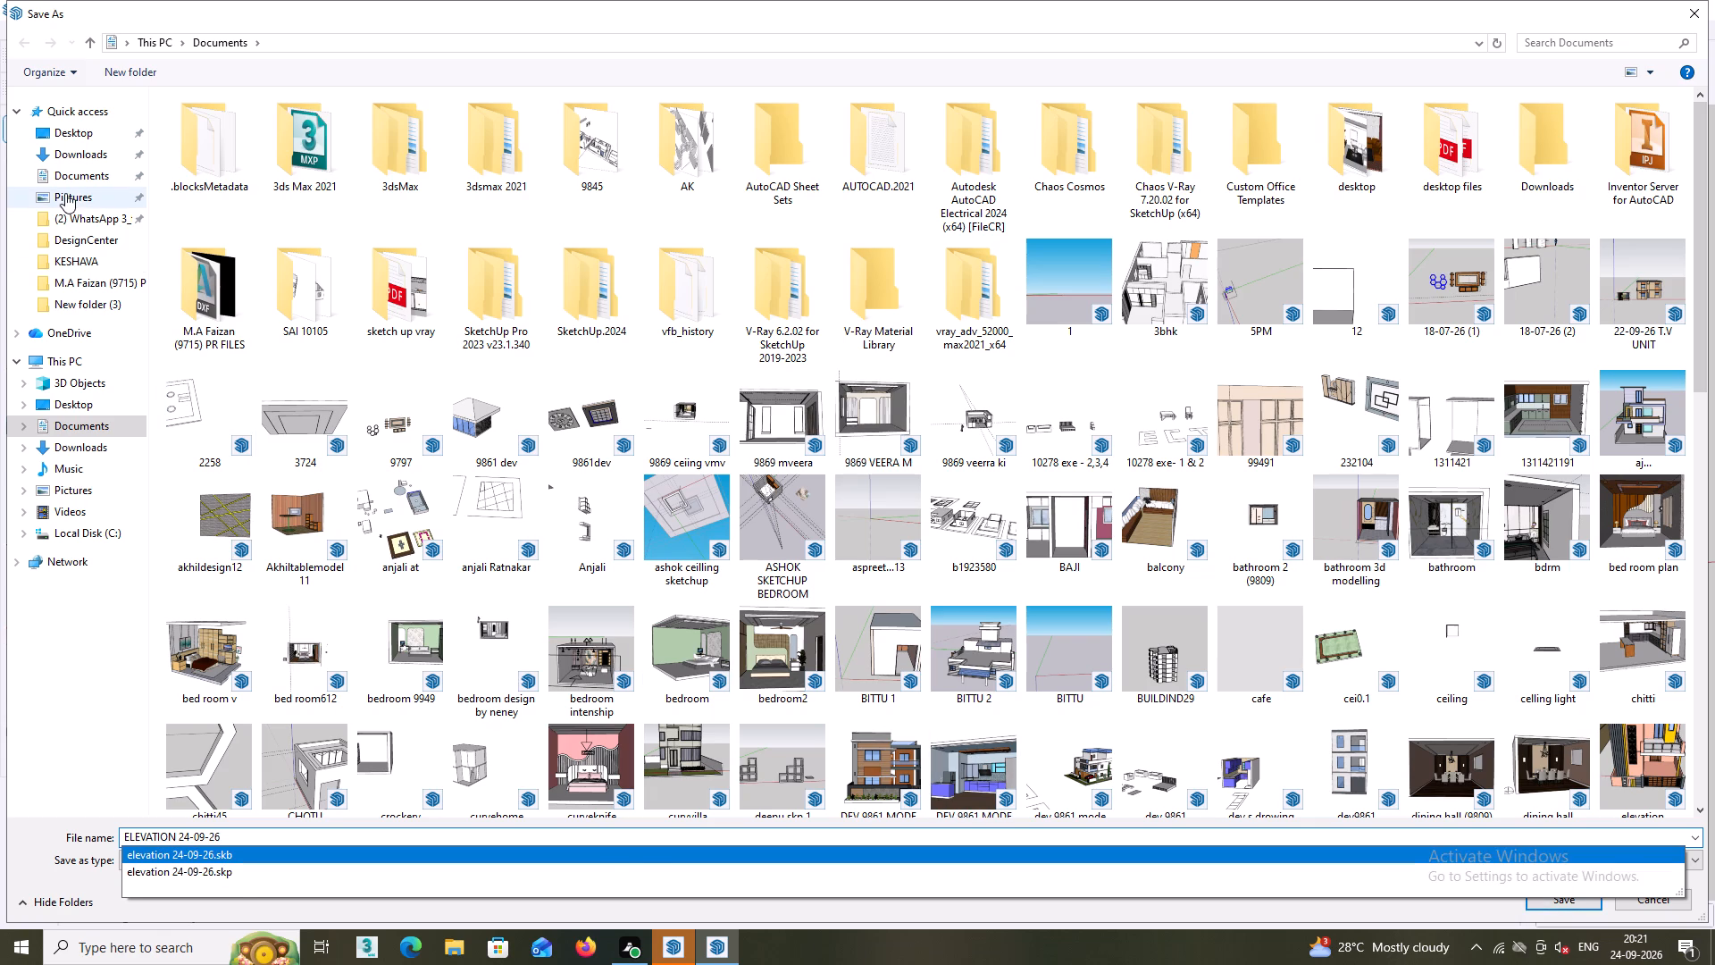
pyautogui.click(70, 138)
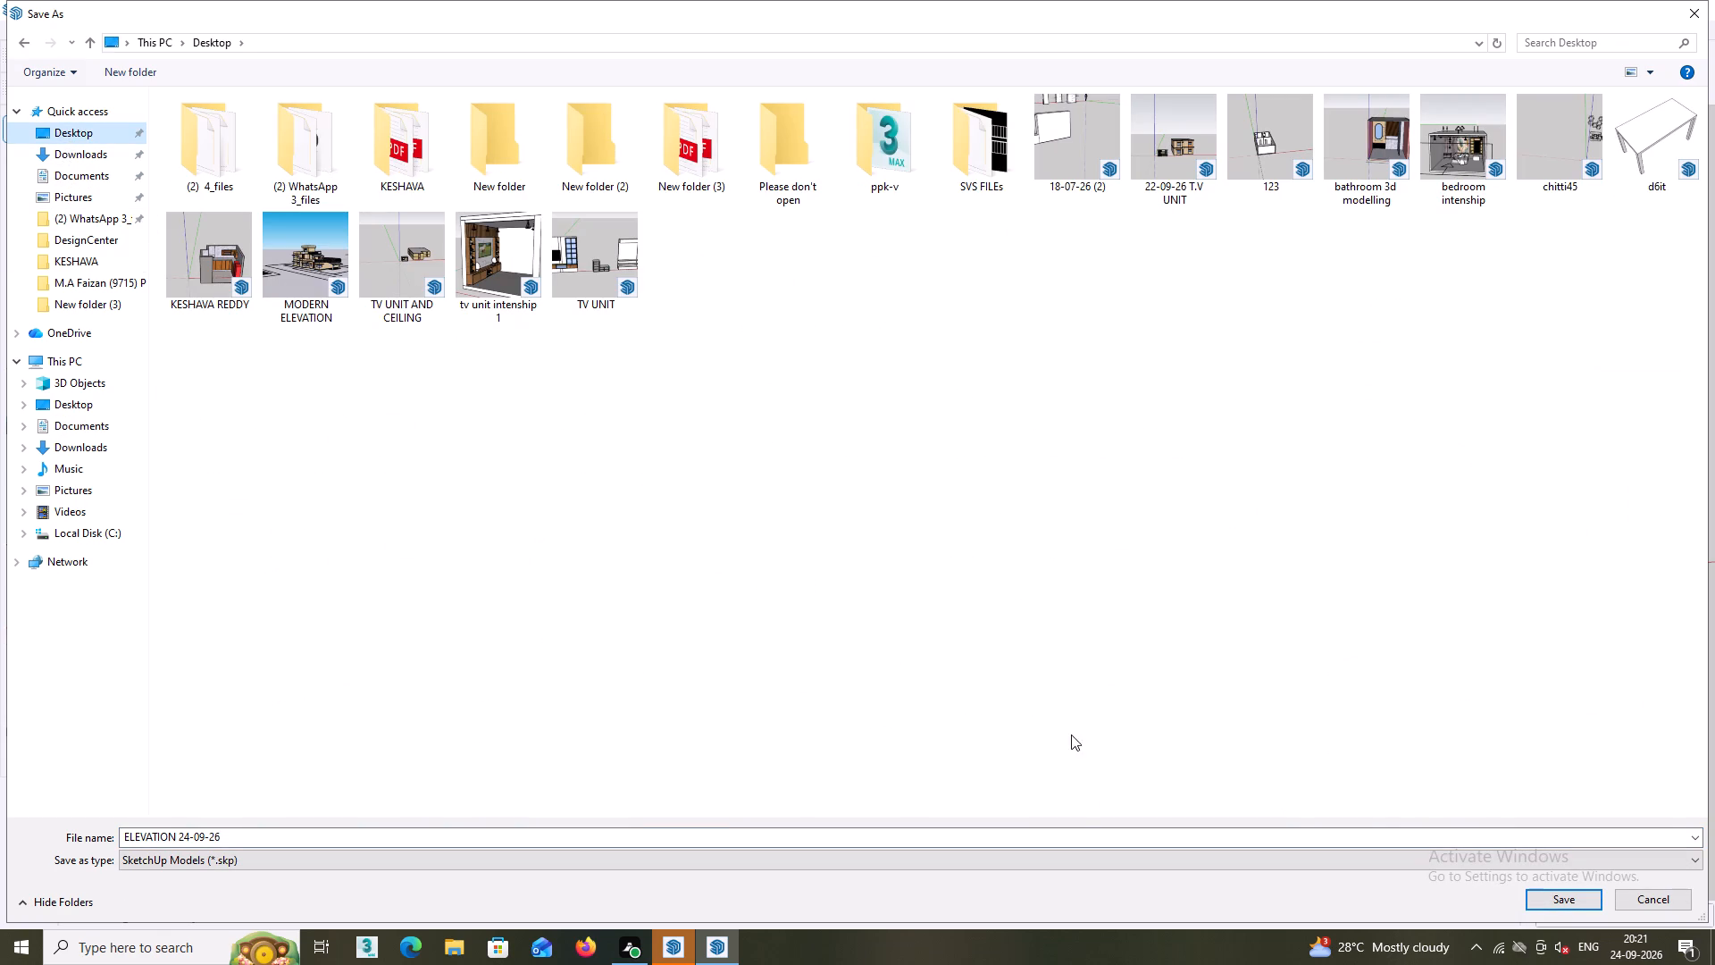
pyautogui.click(1559, 899)
# Examine the pink two-storey house front, its balcony and gate, and the jeep parked before it from several distances and angles.
pyautogui.scroll(-3, 894, 525)
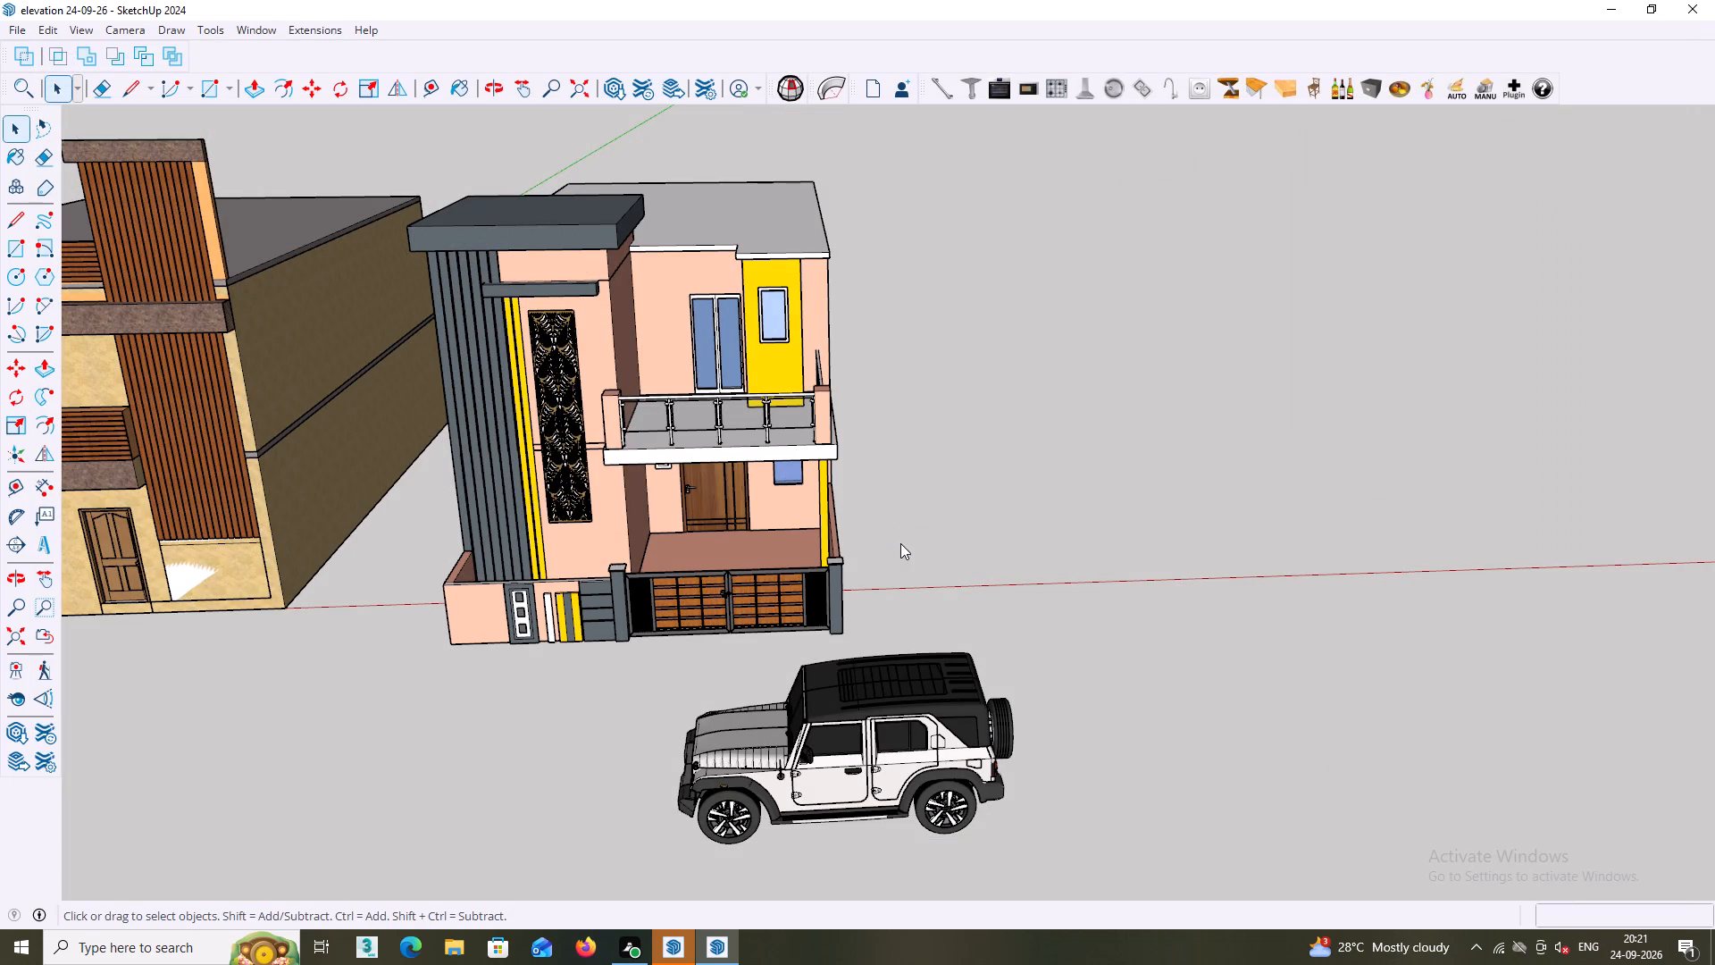
pyautogui.scroll(-2, 843, 433)
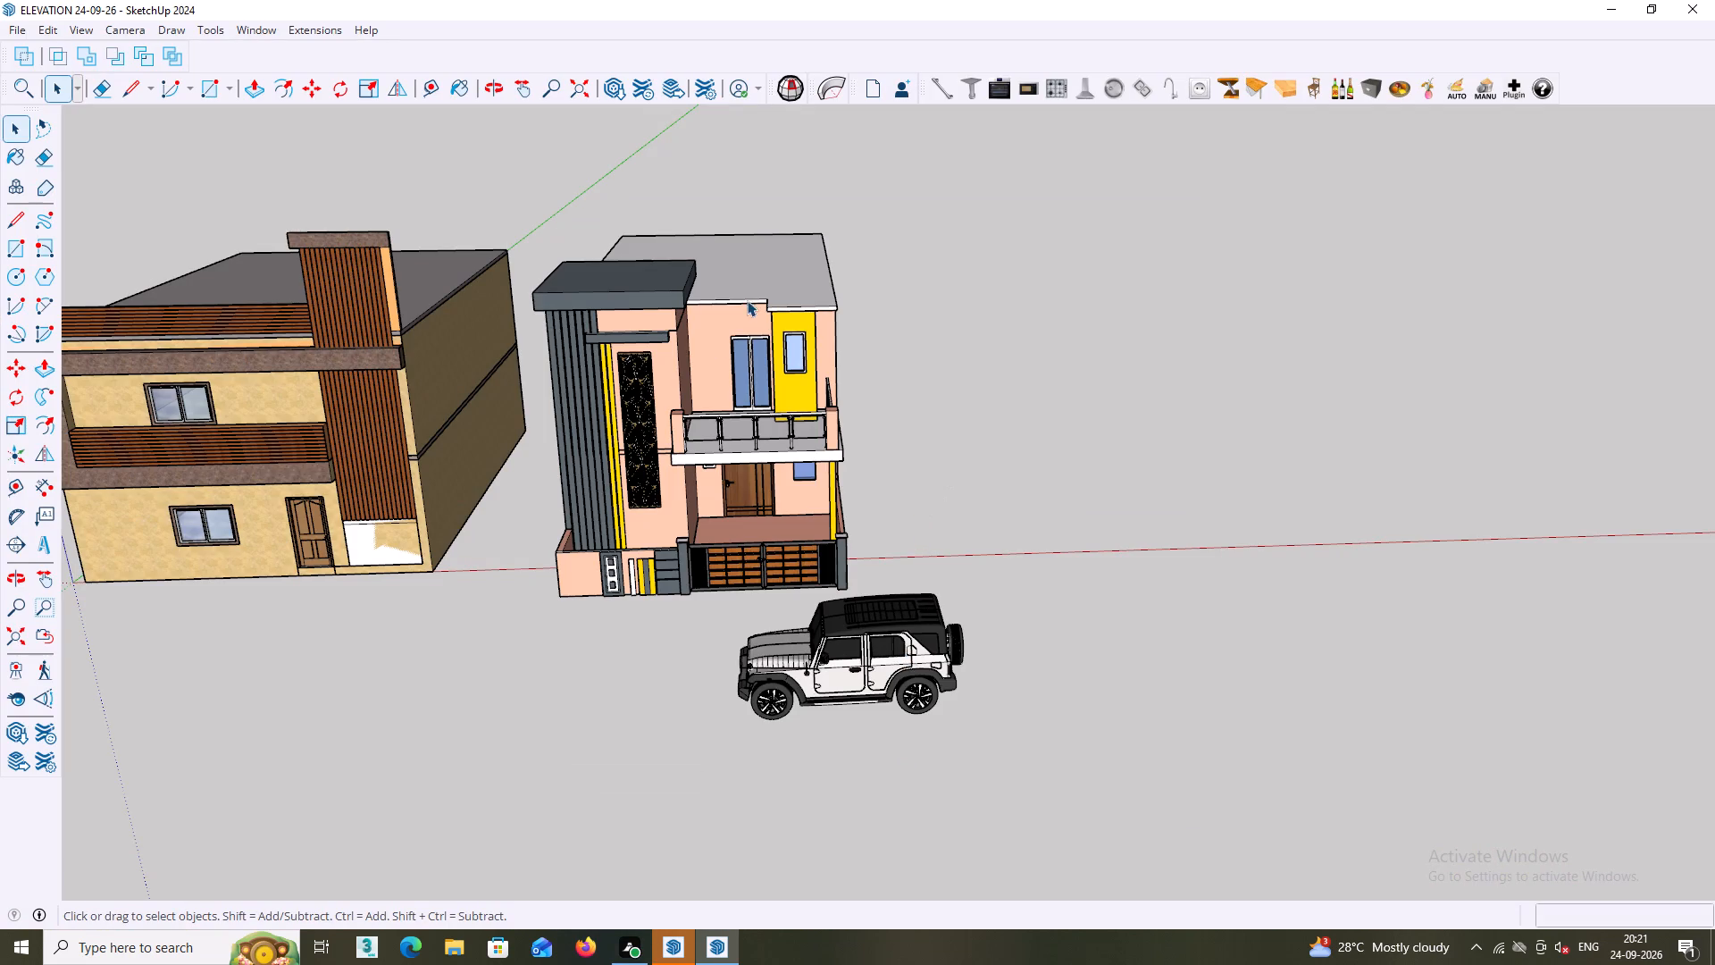
pyautogui.scroll(-2, 751, 308)
pyautogui.scroll(9, 826, 394)
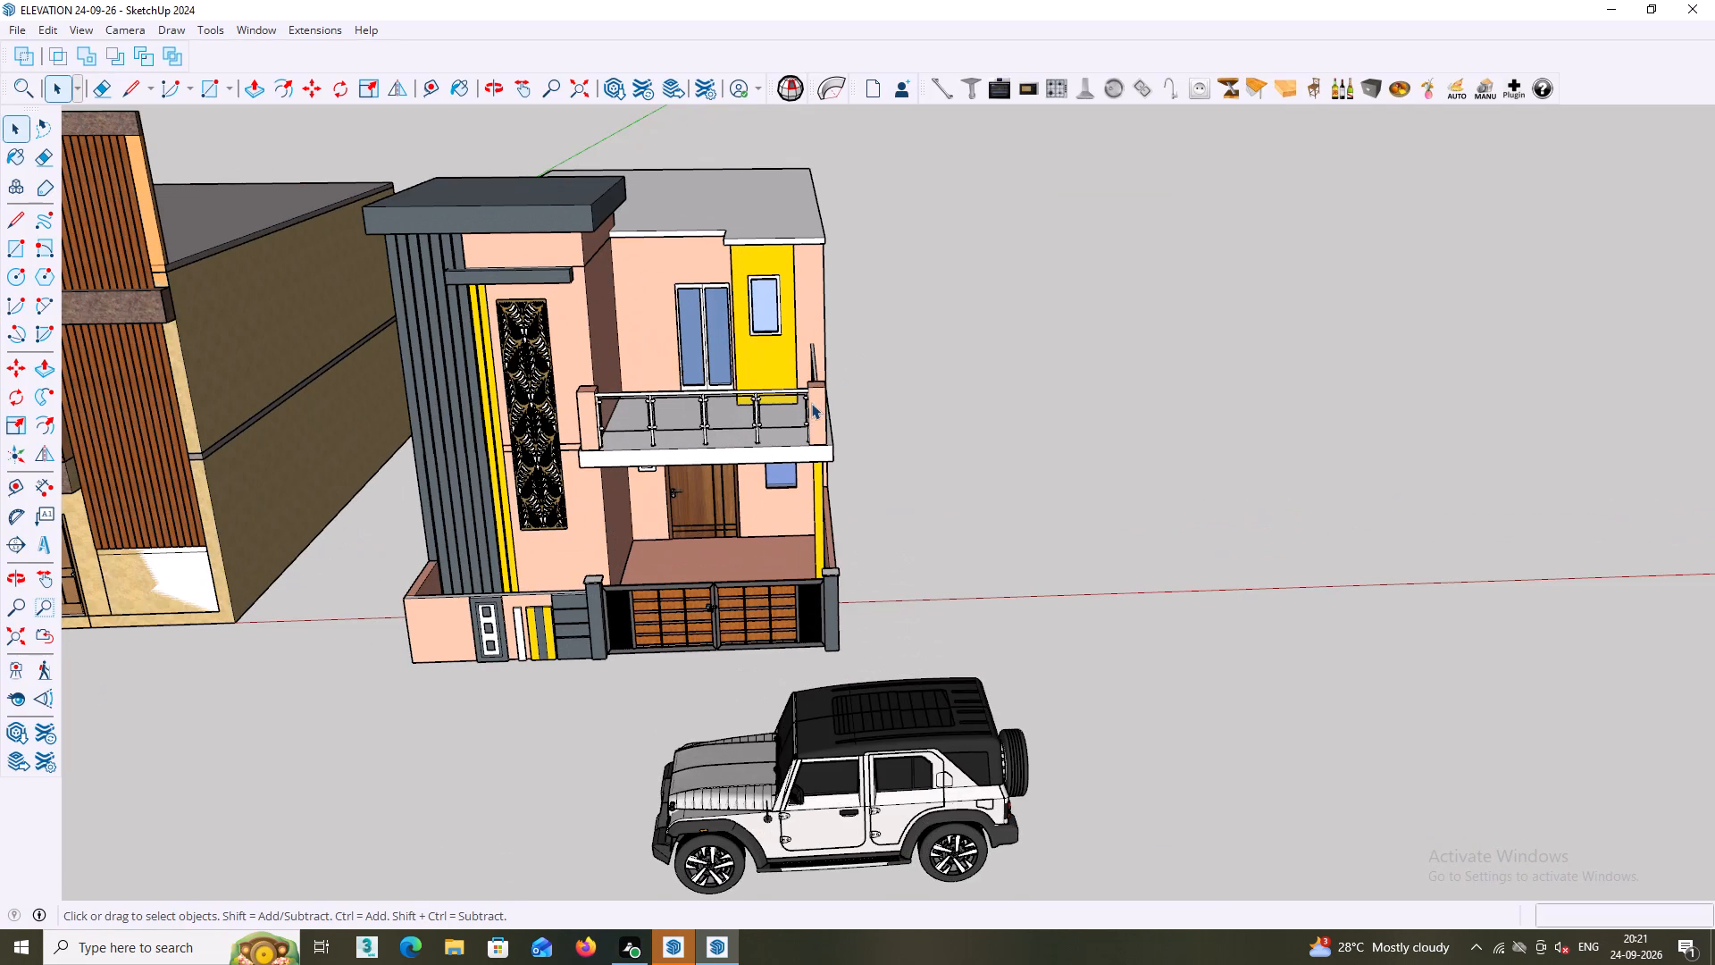
pyautogui.moveTo(805, 399); pyautogui.dragTo(815, 269, button='middle')
pyautogui.scroll(4, 751, 364)
pyautogui.scroll(-1, 716, 369)
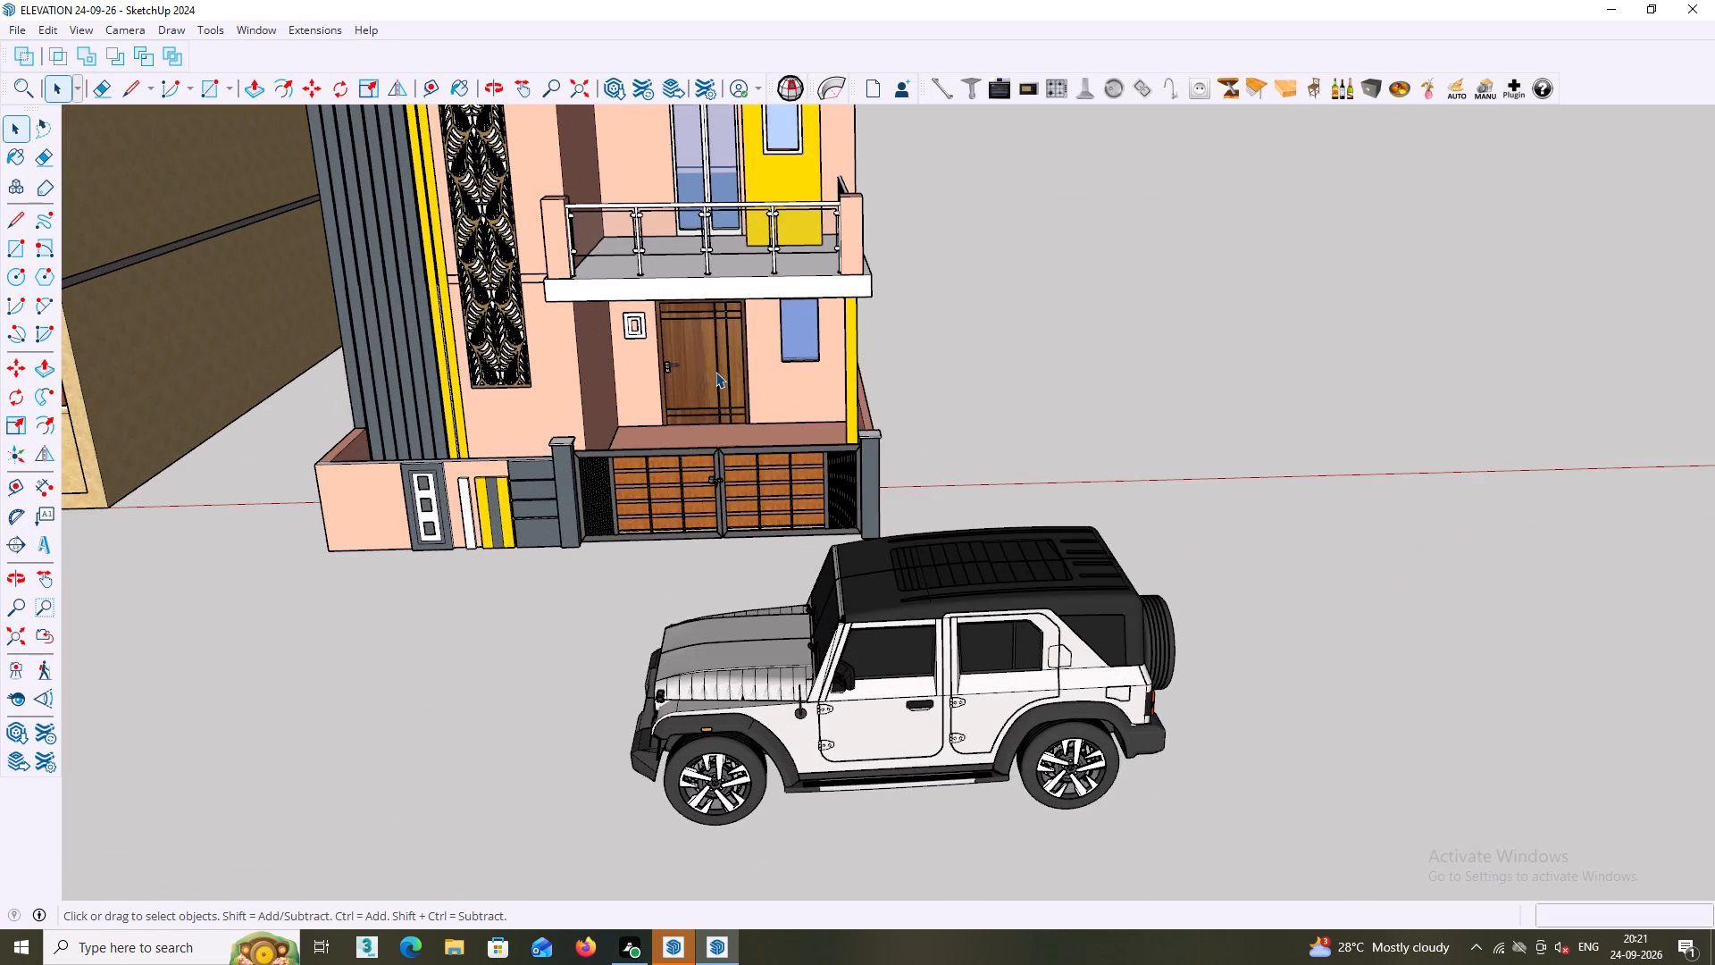
pyautogui.scroll(-8, 715, 372)
pyautogui.keyDown('shift'); pyautogui.moveTo(787, 354); pyautogui.dragTo(781, 468, button='middle'); pyautogui.keyUp('shift')
pyautogui.keyDown('shift'); pyautogui.scroll(-1, 781, 468); pyautogui.keyUp('shift')
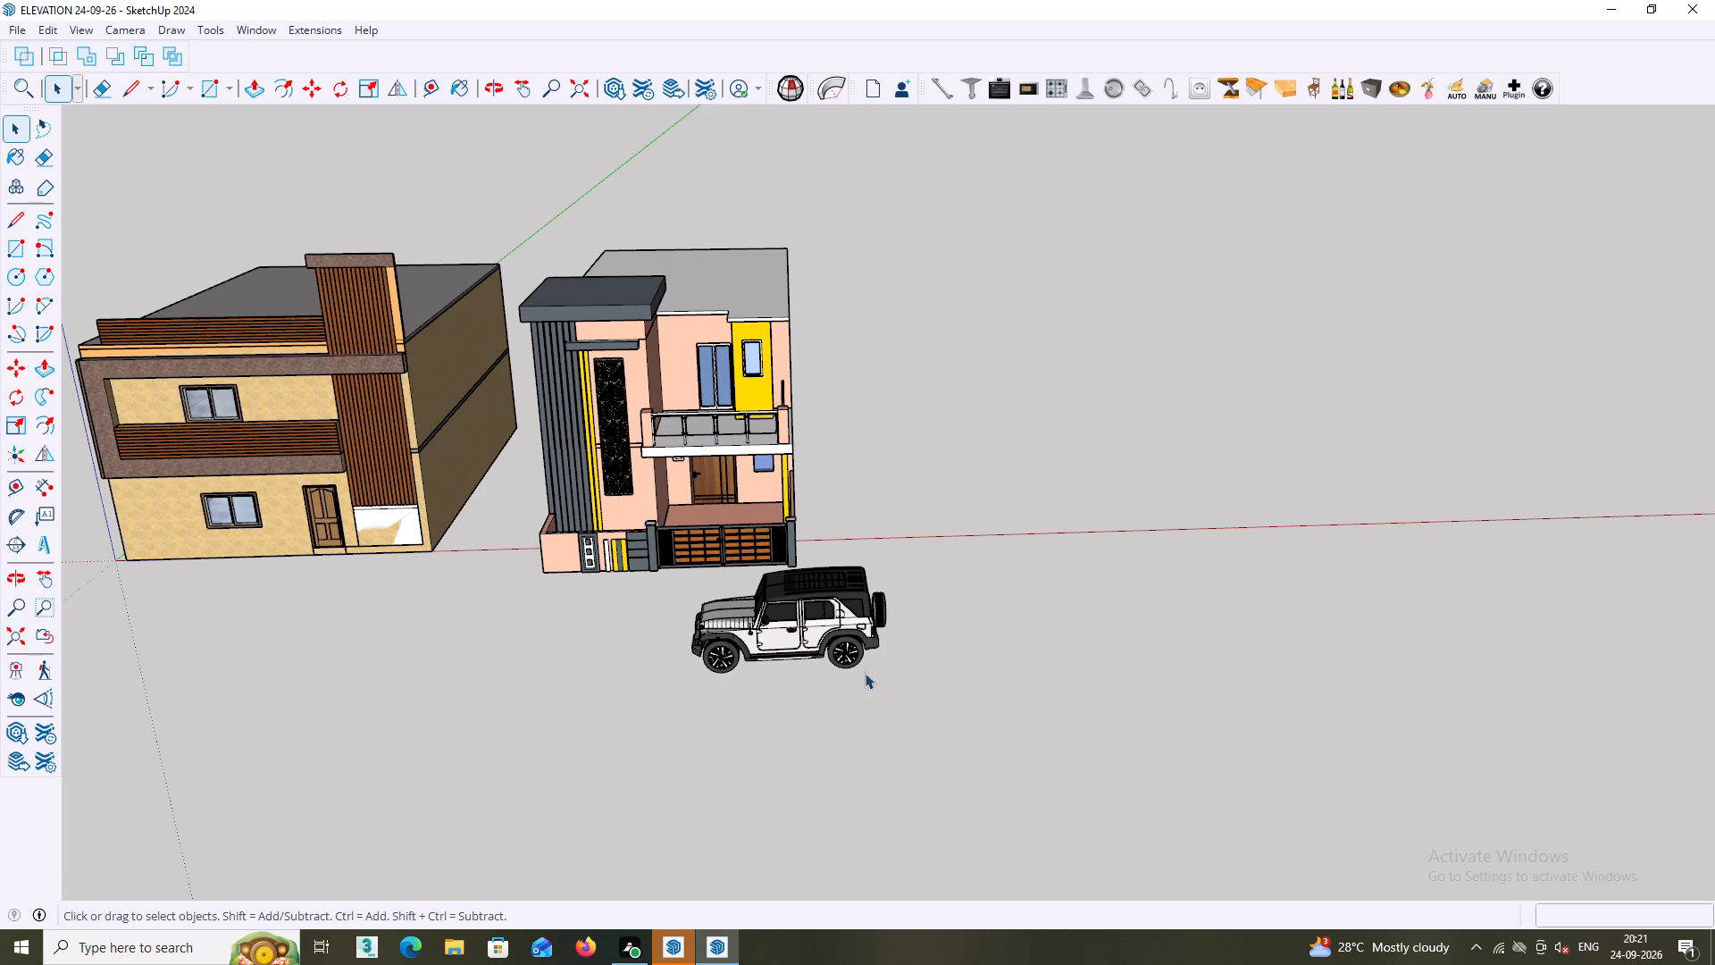
pyautogui.scroll(11, 865, 660)
pyautogui.moveTo(857, 646); pyautogui.dragTo(837, 767, button='middle')
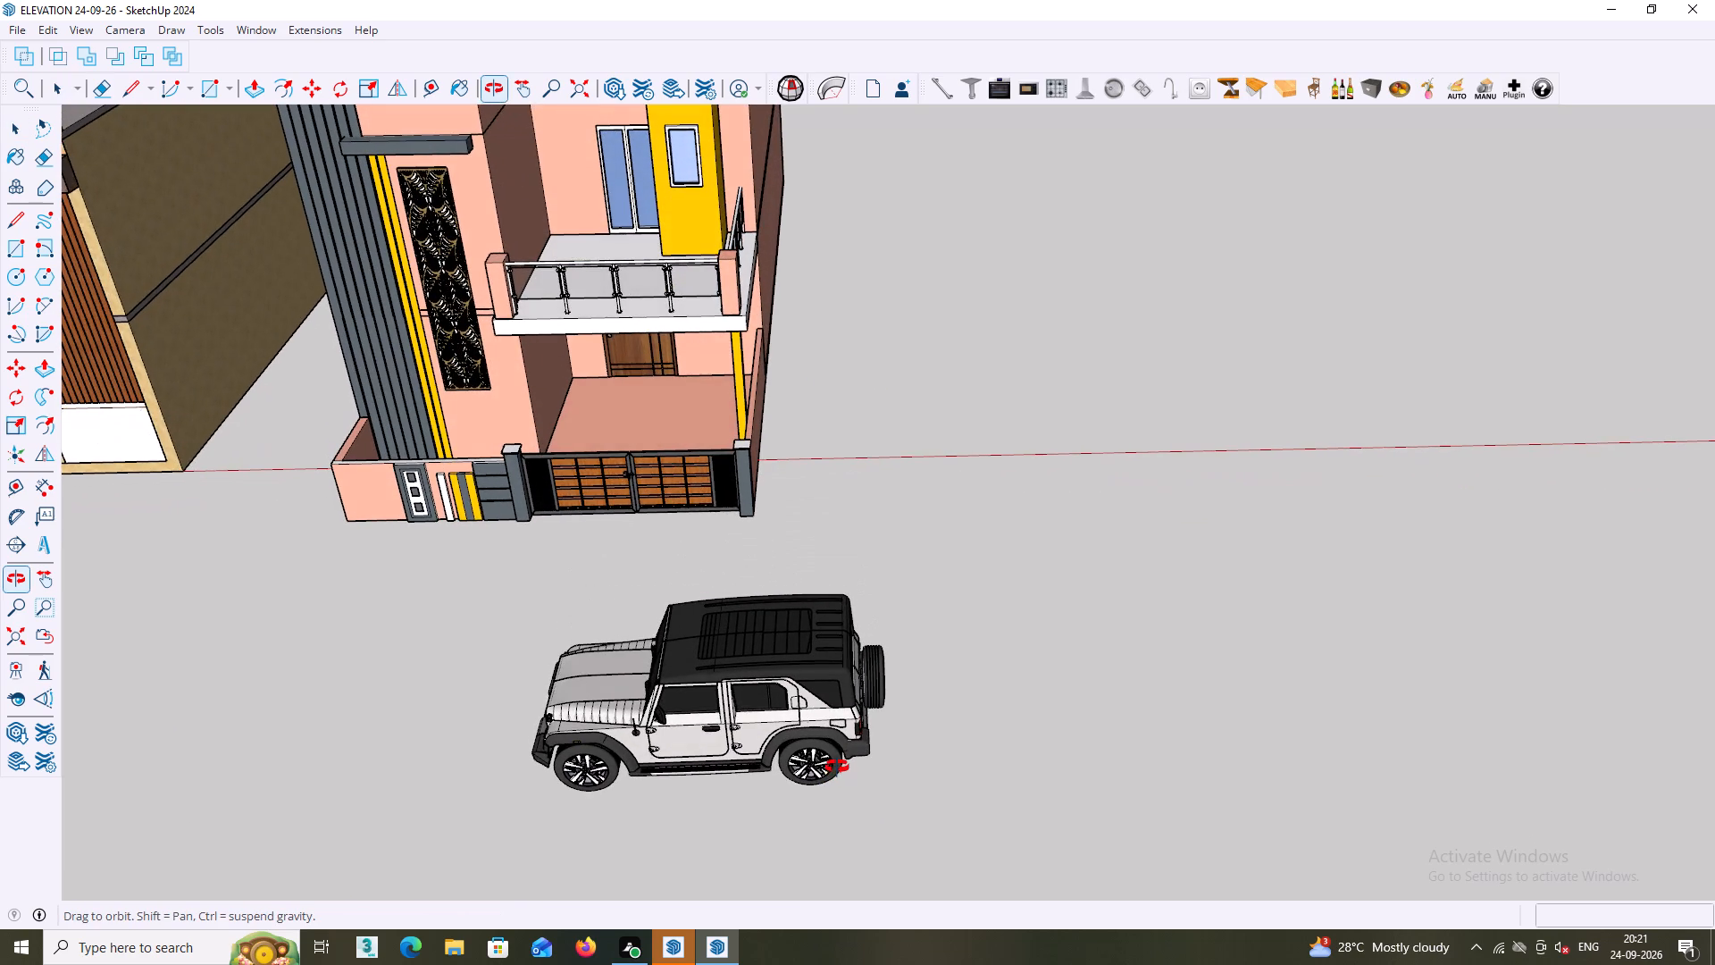
pyautogui.moveTo(837, 767); pyautogui.dragTo(818, 734, button='middle')
pyautogui.keyDown('shift'); pyautogui.moveTo(818, 727); pyautogui.dragTo(806, 499, button='middle'); pyautogui.keyUp('shift')
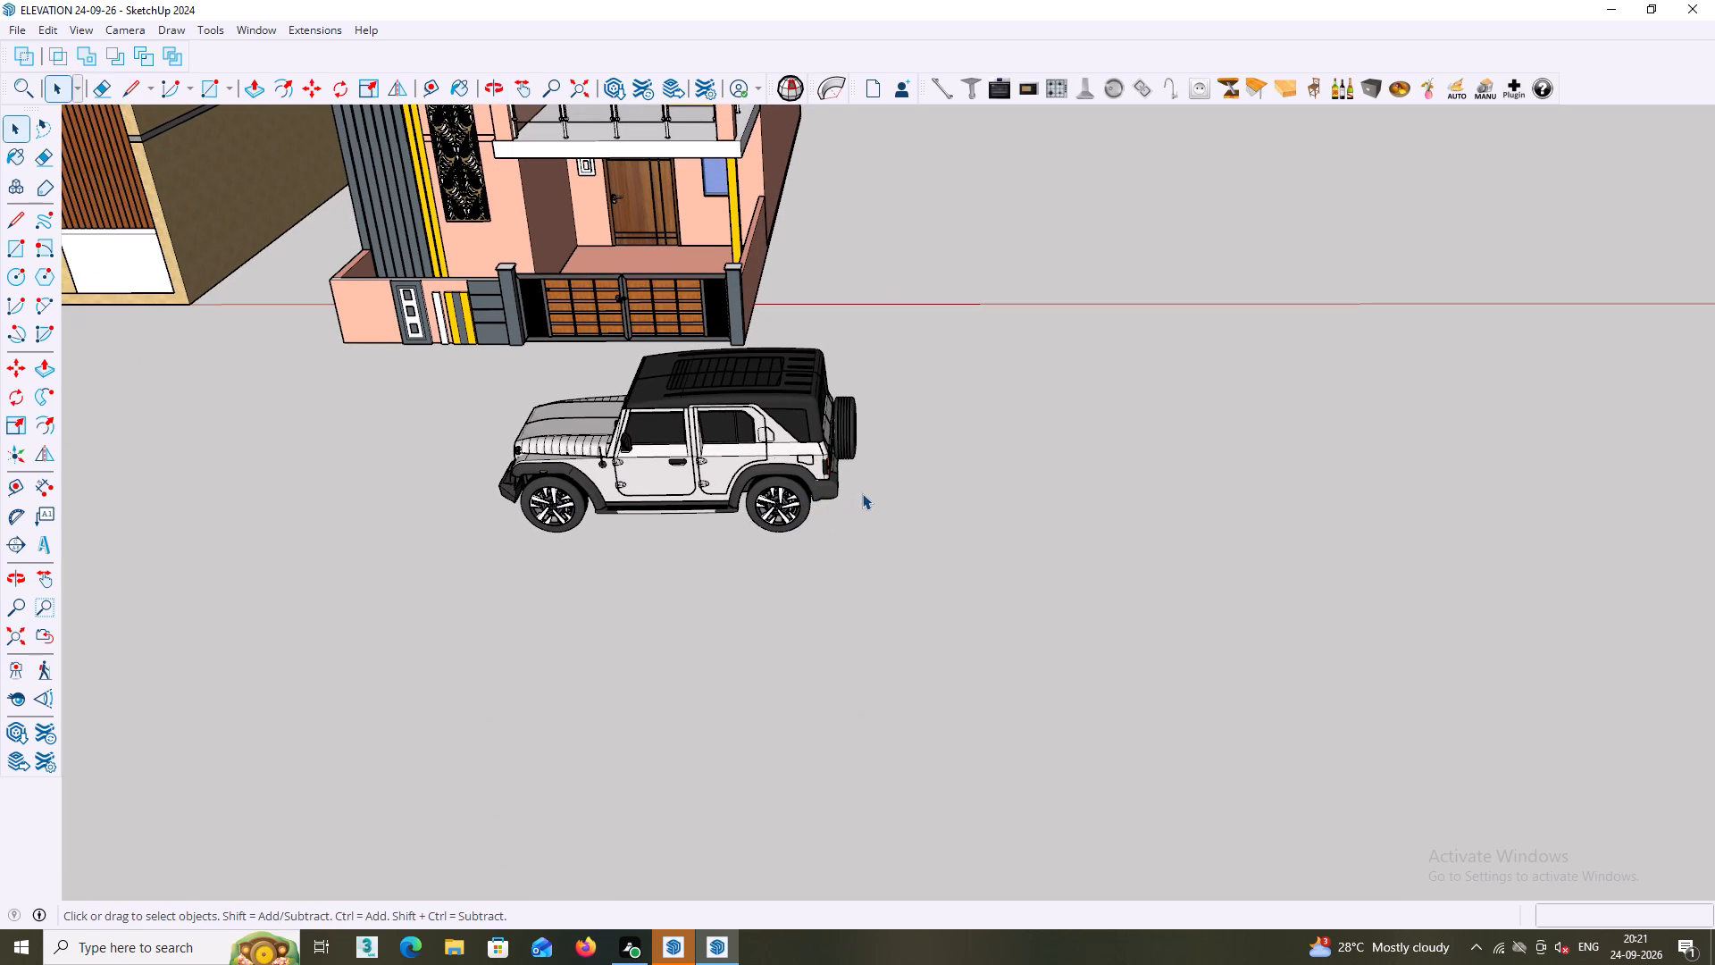
pyautogui.middleClick(863, 498)
pyautogui.keyDown('shift'); pyautogui.moveTo(863, 498); pyautogui.dragTo(892, 550, button='middle'); pyautogui.keyUp('shift')
pyautogui.keyDown('shift'); pyautogui.scroll(-1, 865, 523); pyautogui.keyUp('shift')
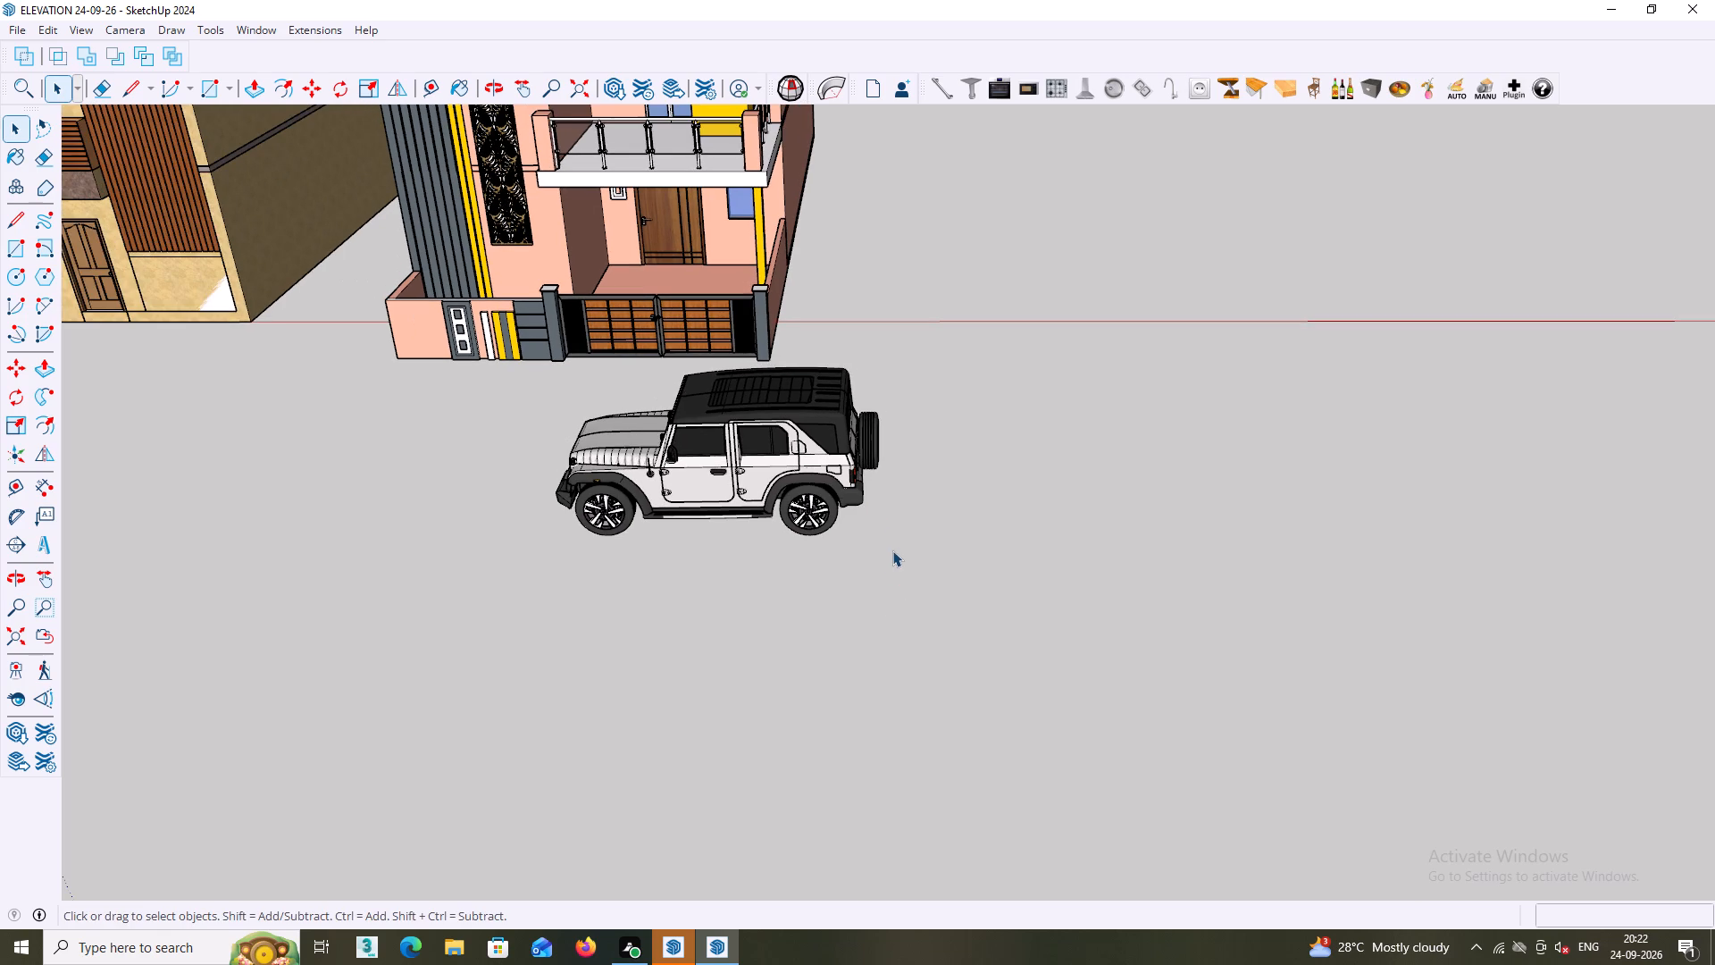
pyautogui.keyDown('shift'); pyautogui.moveTo(892, 550); pyautogui.dragTo(886, 504, button='middle'); pyautogui.keyUp('shift')
pyautogui.keyDown('shift'); pyautogui.moveTo(888, 501); pyautogui.dragTo(891, 558, button='middle'); pyautogui.keyUp('shift')
pyautogui.moveTo(891, 533); pyautogui.dragTo(893, 475, button='middle')
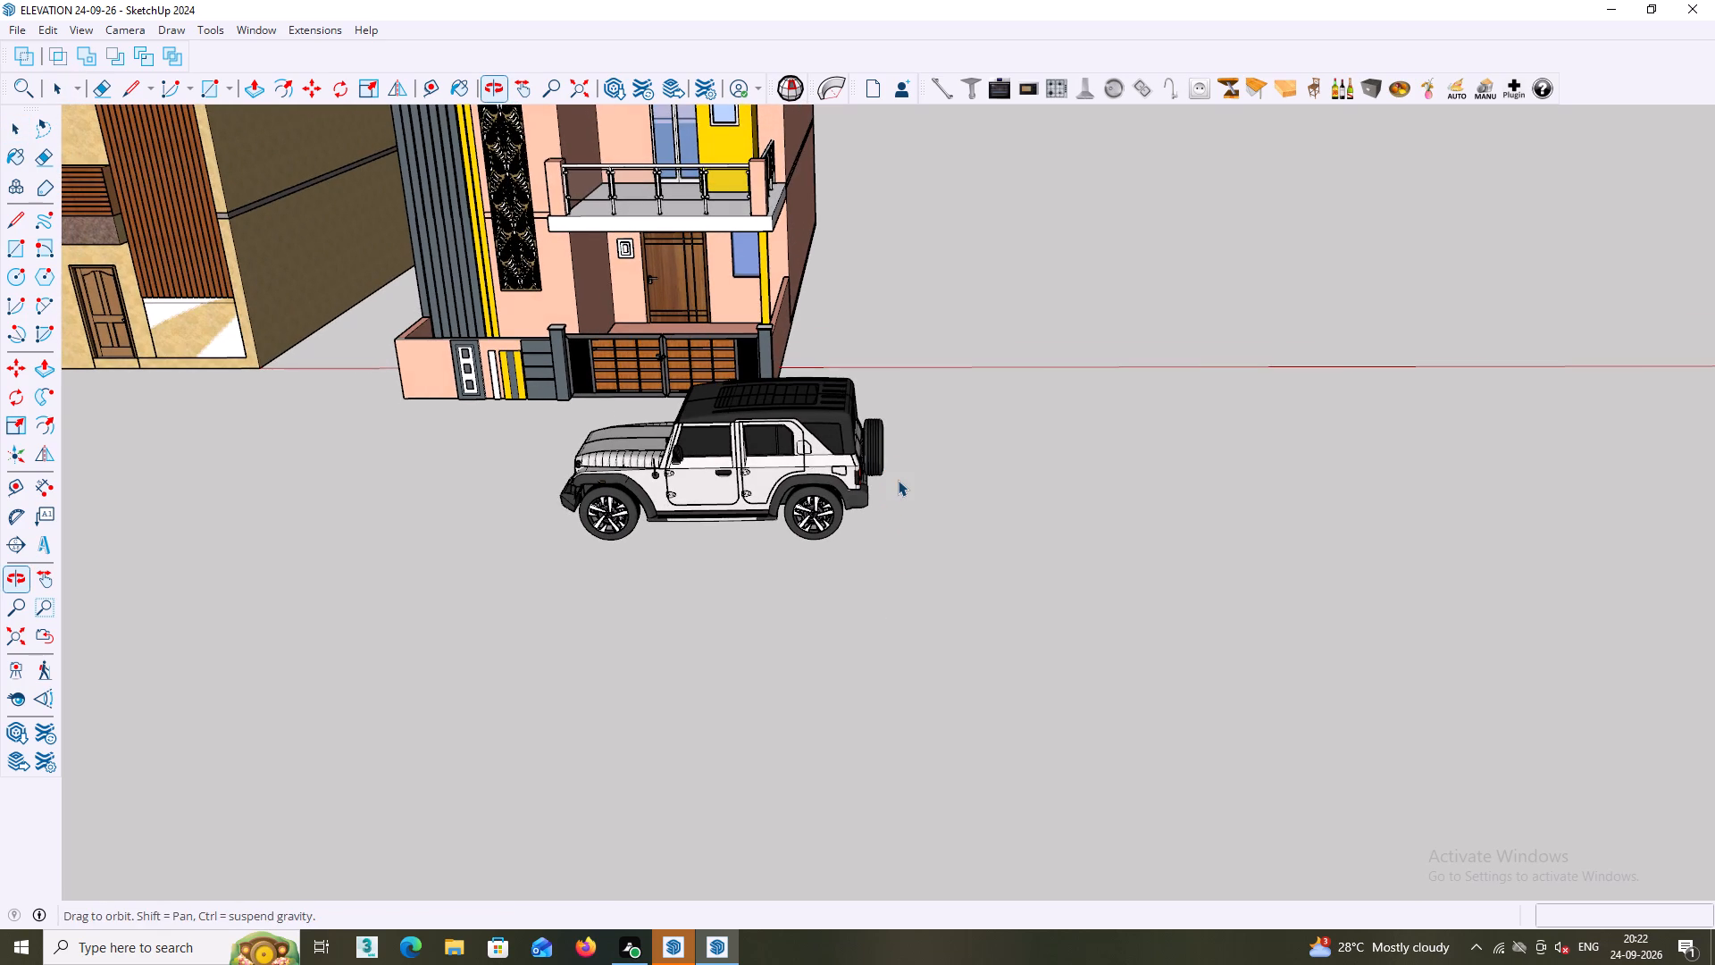